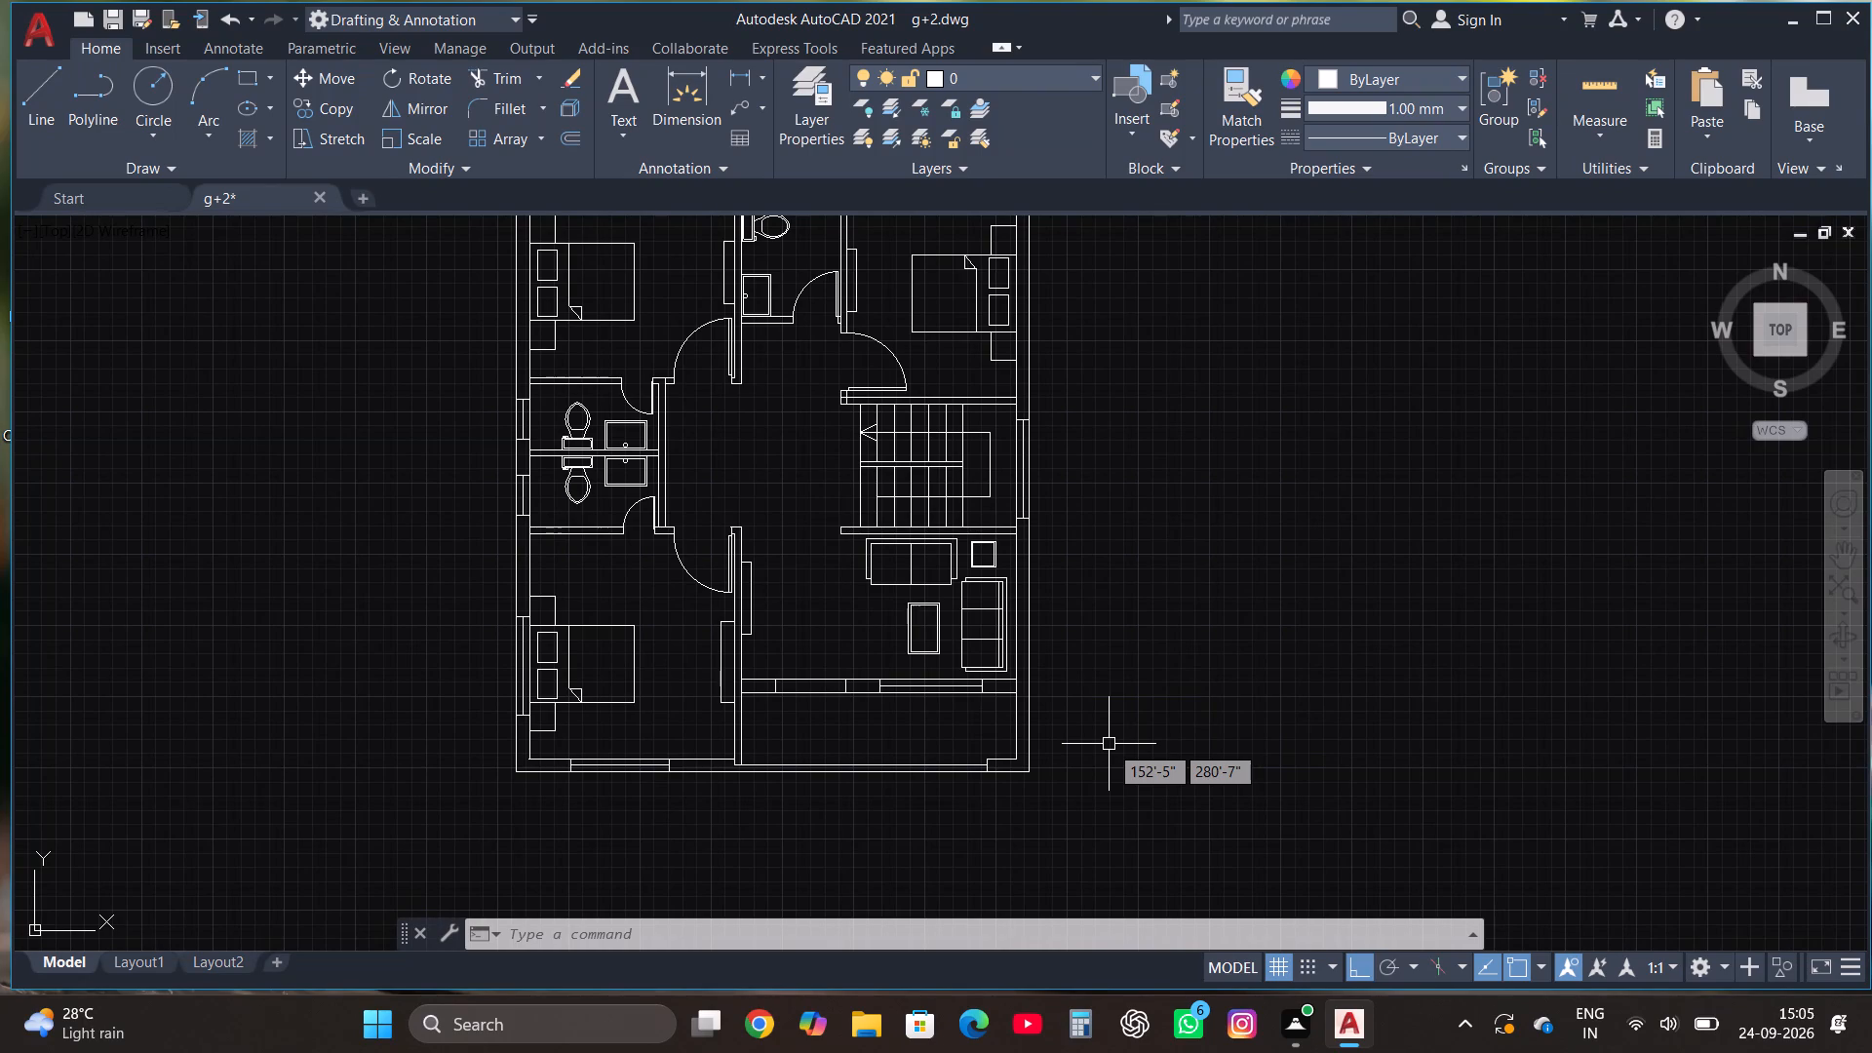
Examine the unlabelled lower floor plan, from its bedrooms and toilets to the living area and balcony.
scroll(1124, 769, "down", 2)
scroll(1000, 632, "up", 1)
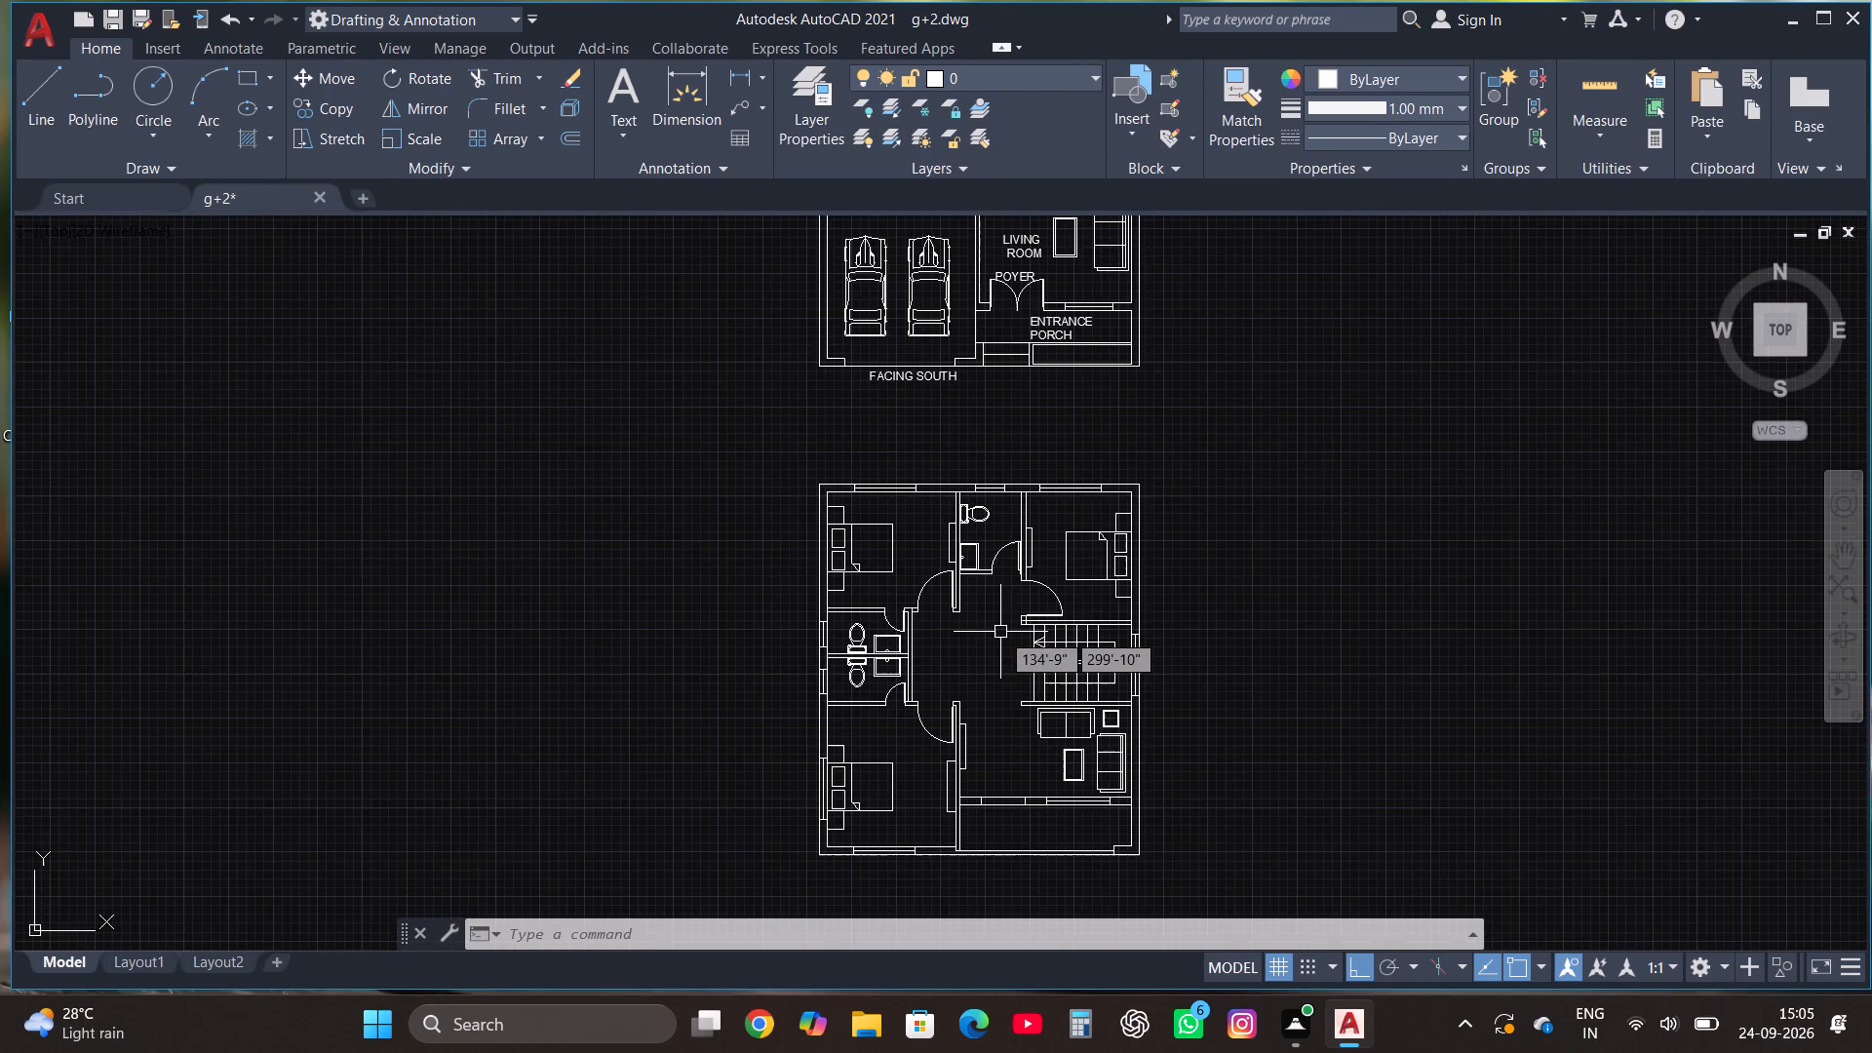
scroll(979, 611, "up", 2)
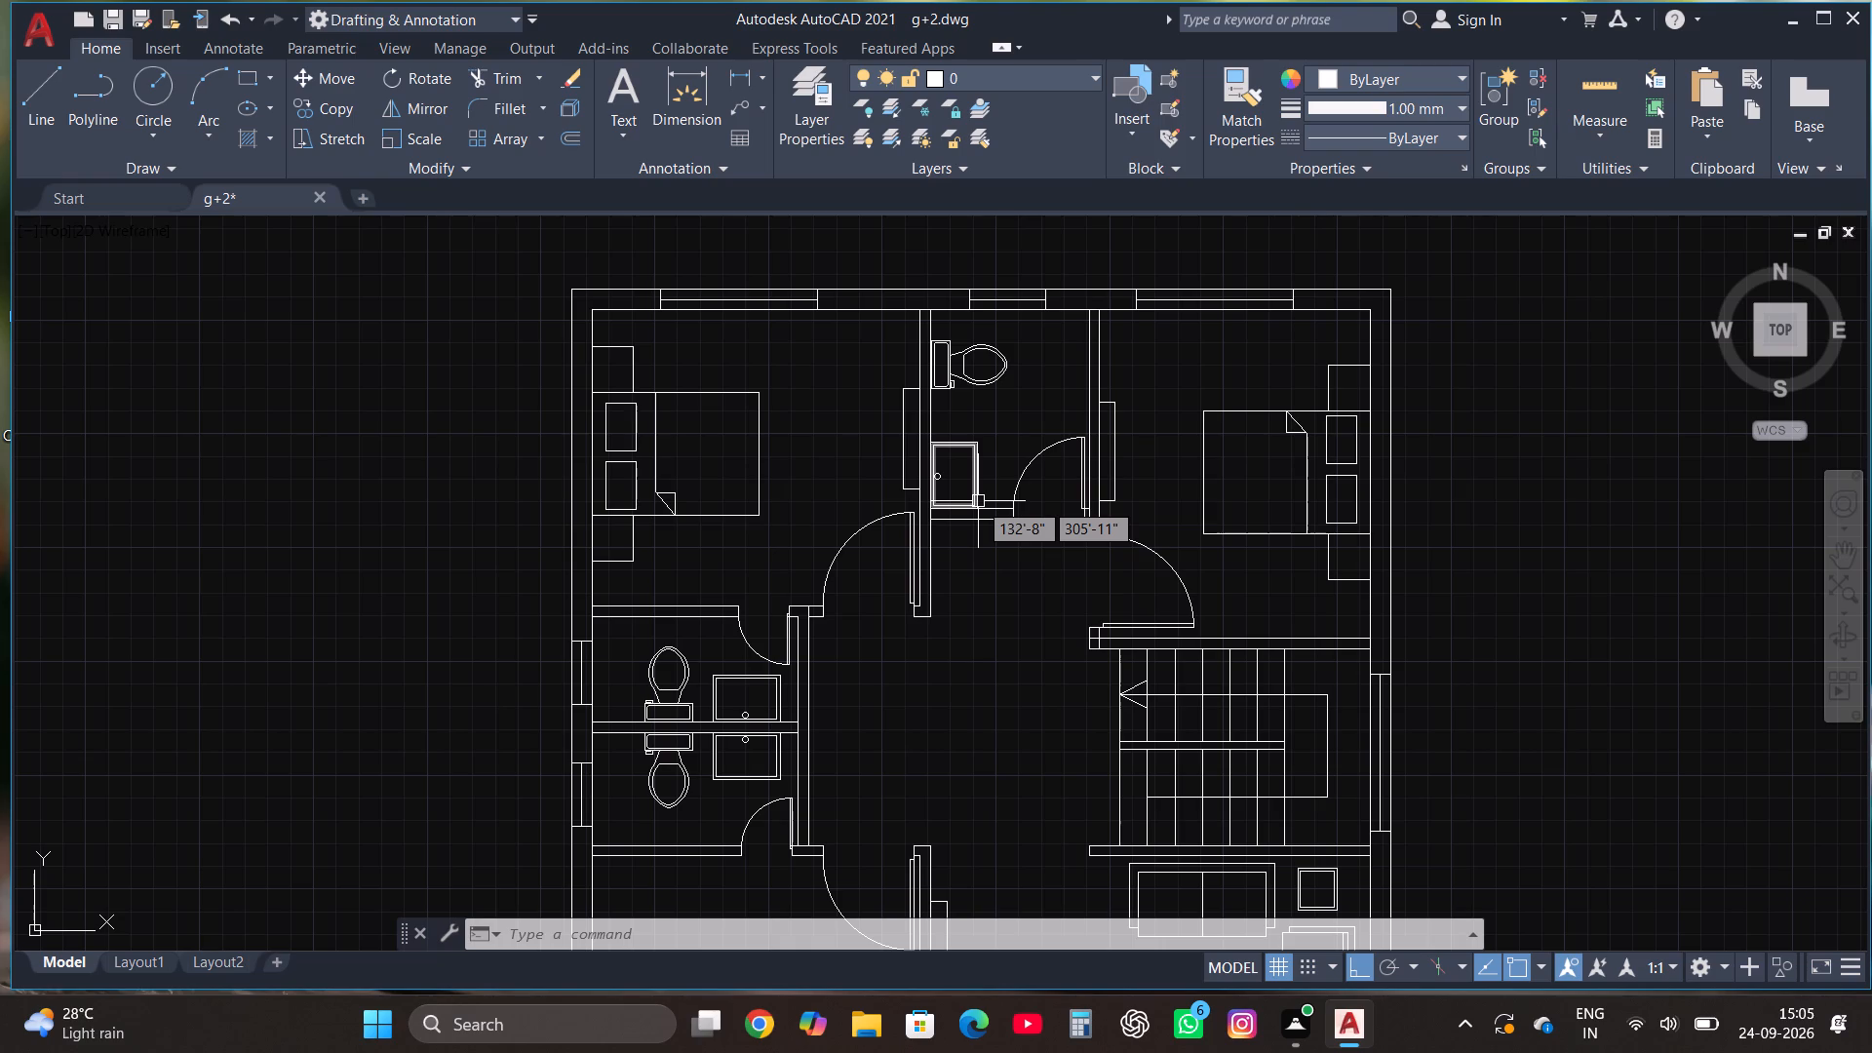
scroll(1013, 459, "down", 1)
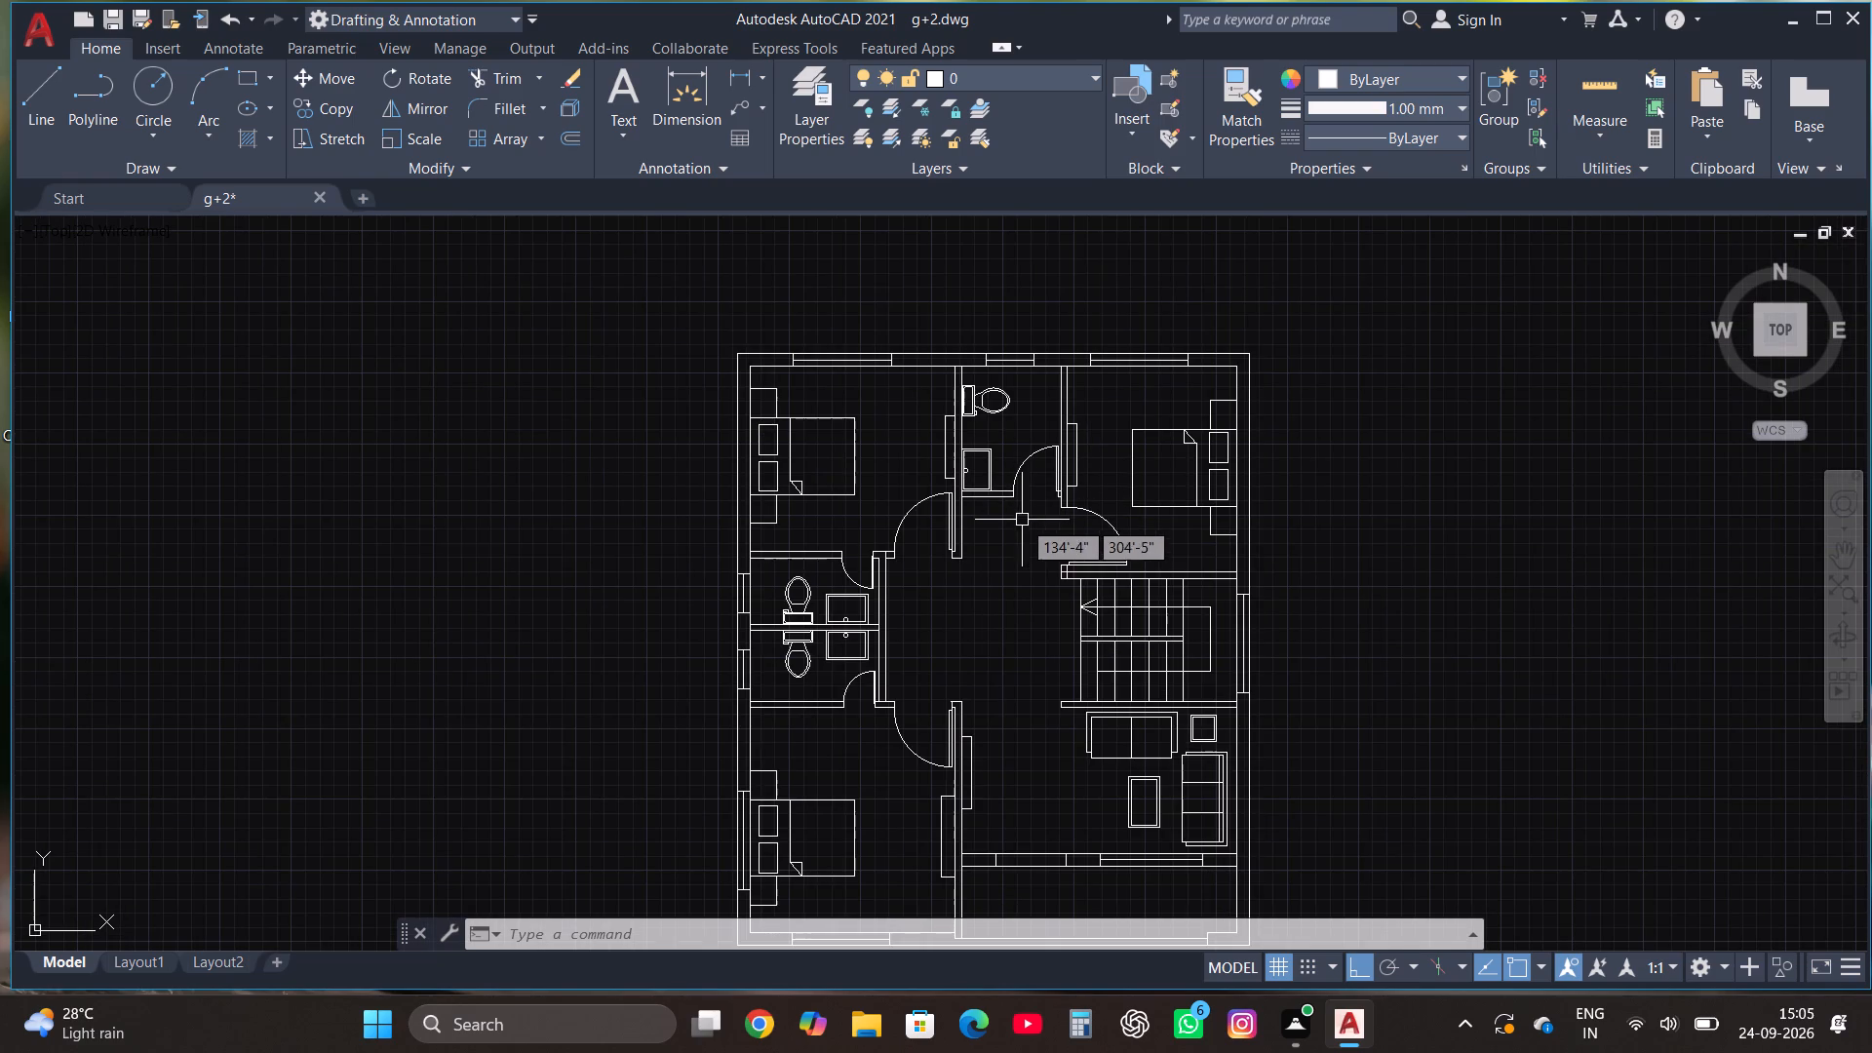
scroll(1099, 518, "down", 1)
scroll(1103, 797, "up", 2)
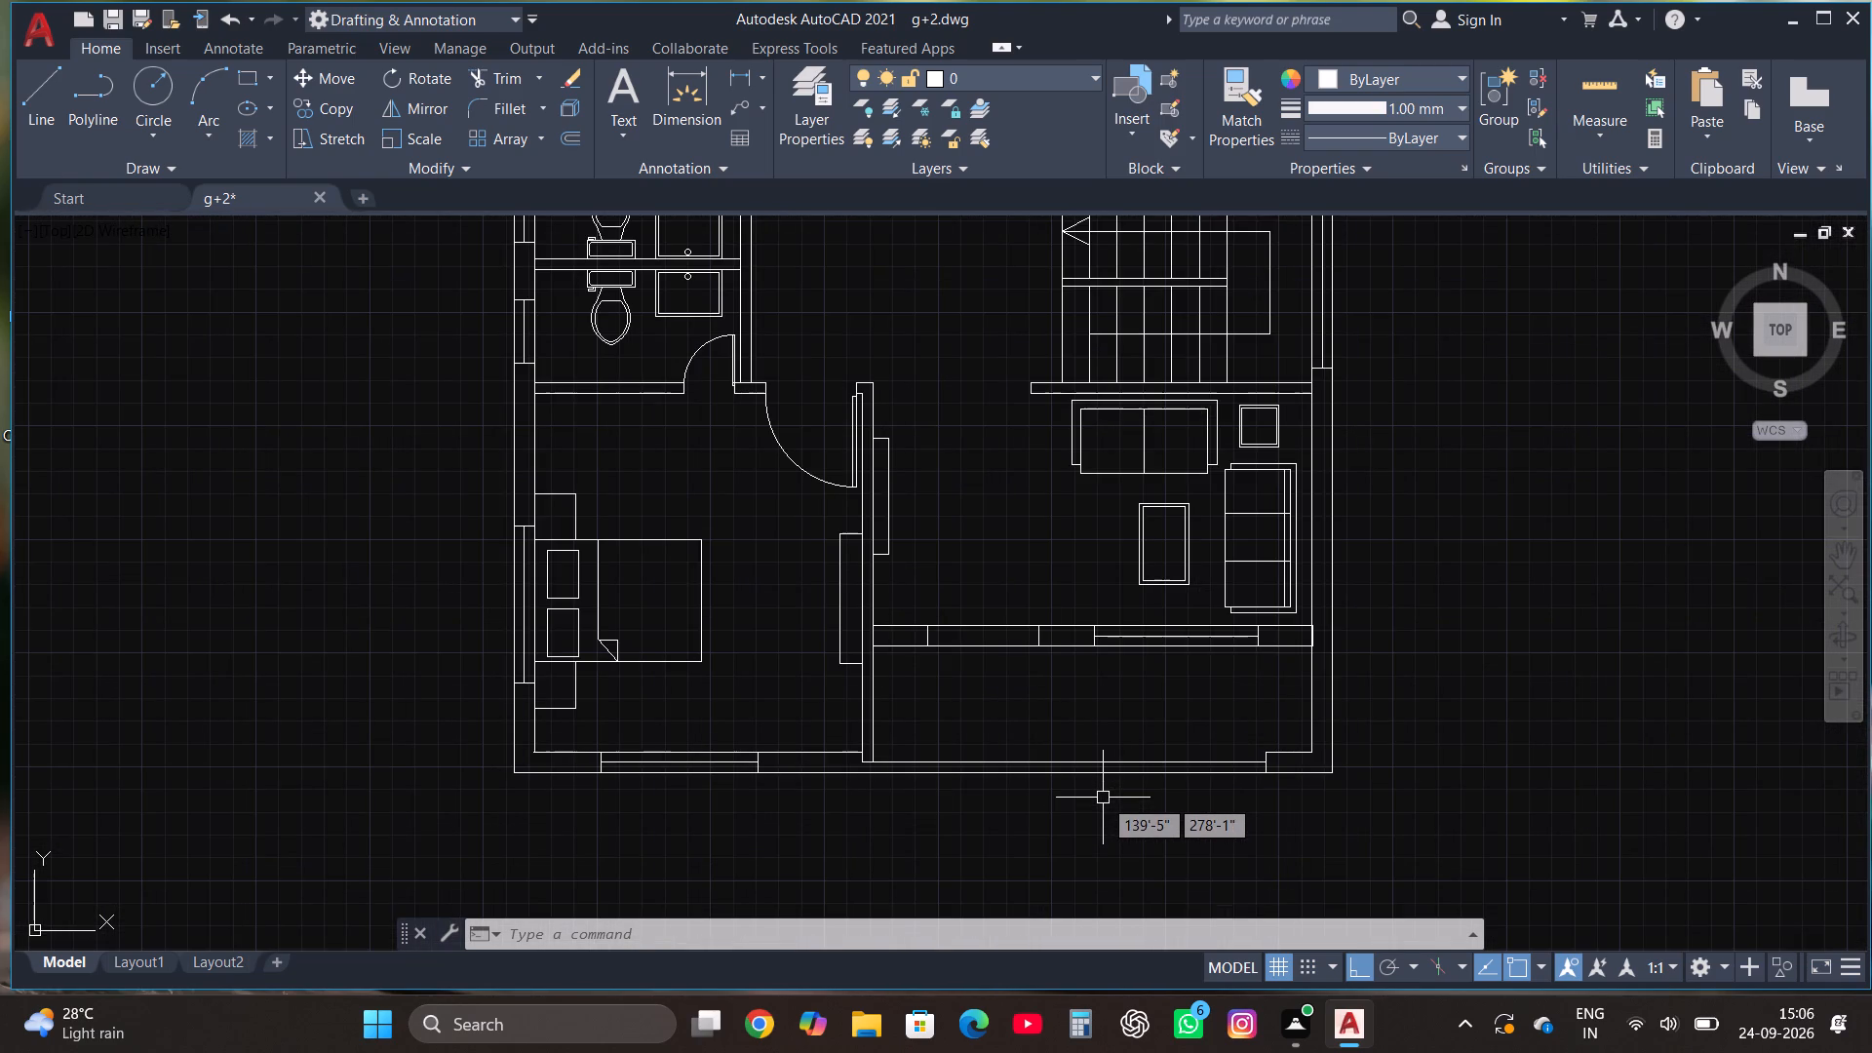
scroll(1103, 802, "down", 2)
scroll(1028, 378, "up", 1)
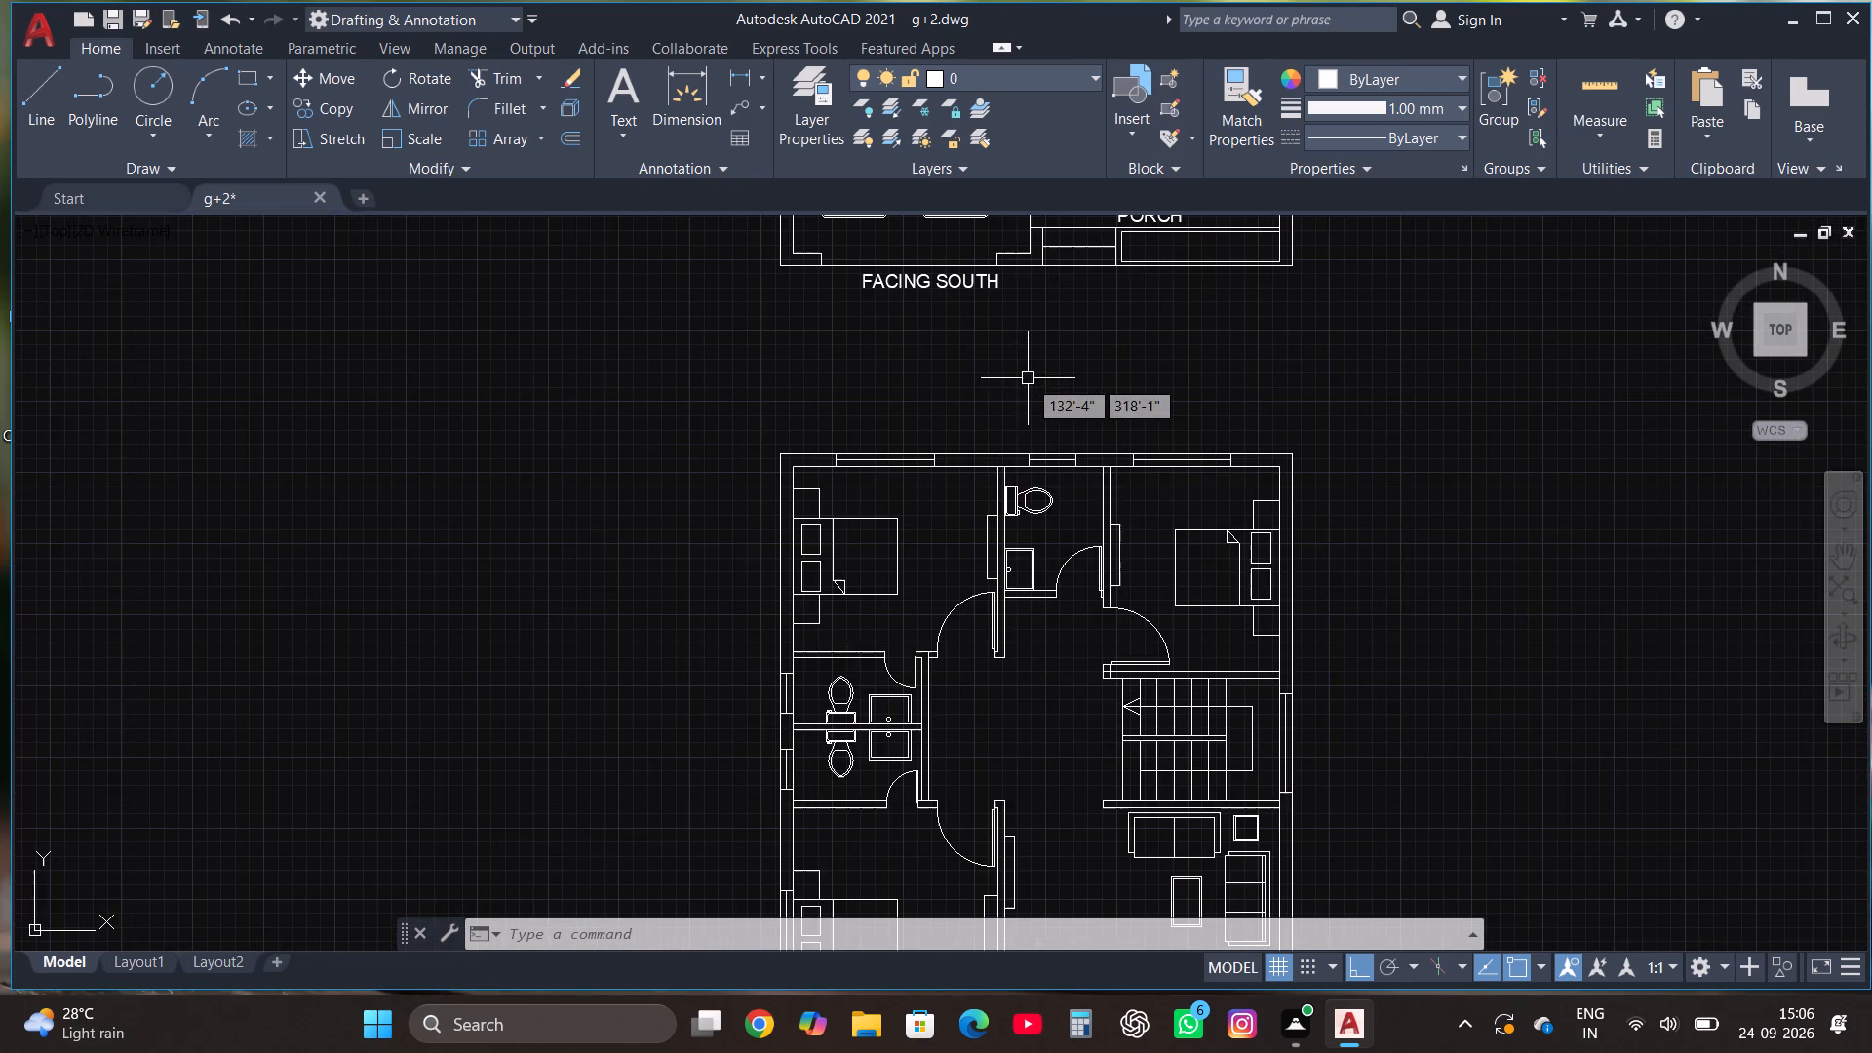
scroll(976, 509, "up", 1)
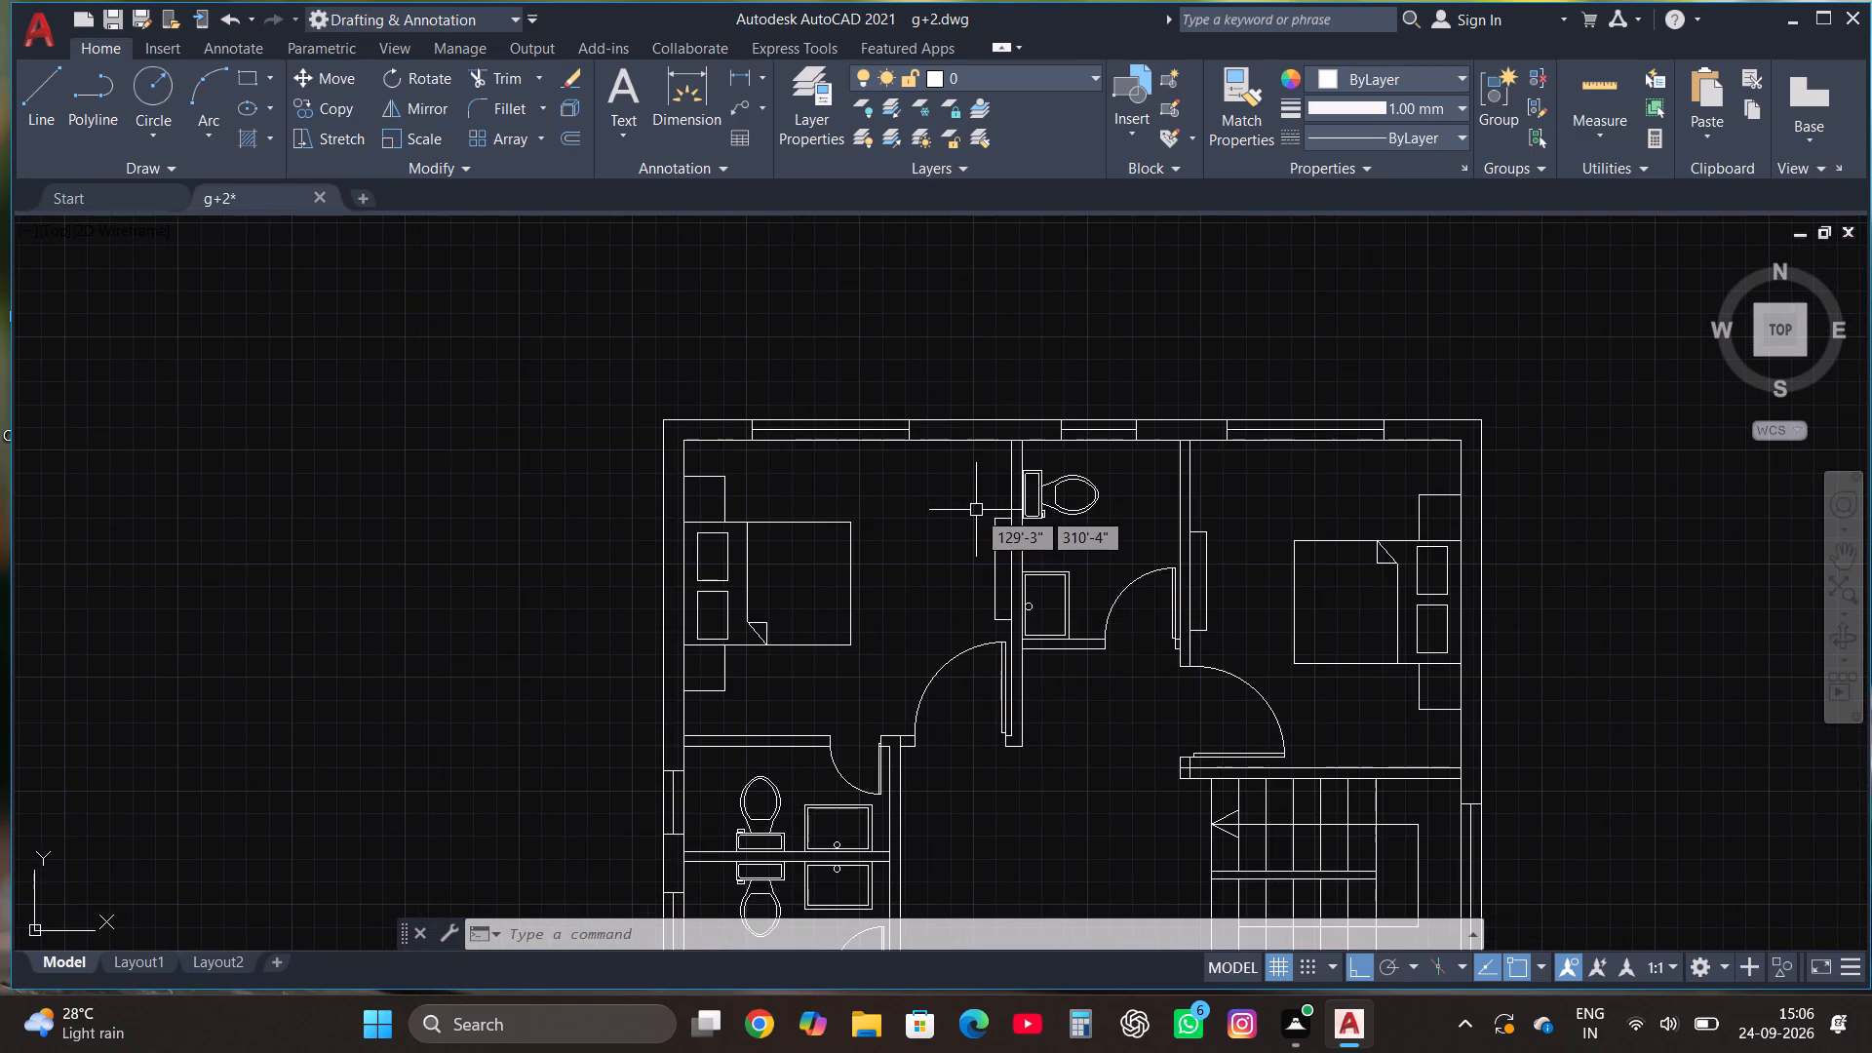
scroll(994, 467, "up", 1)
scroll(1038, 481, "down", 2)
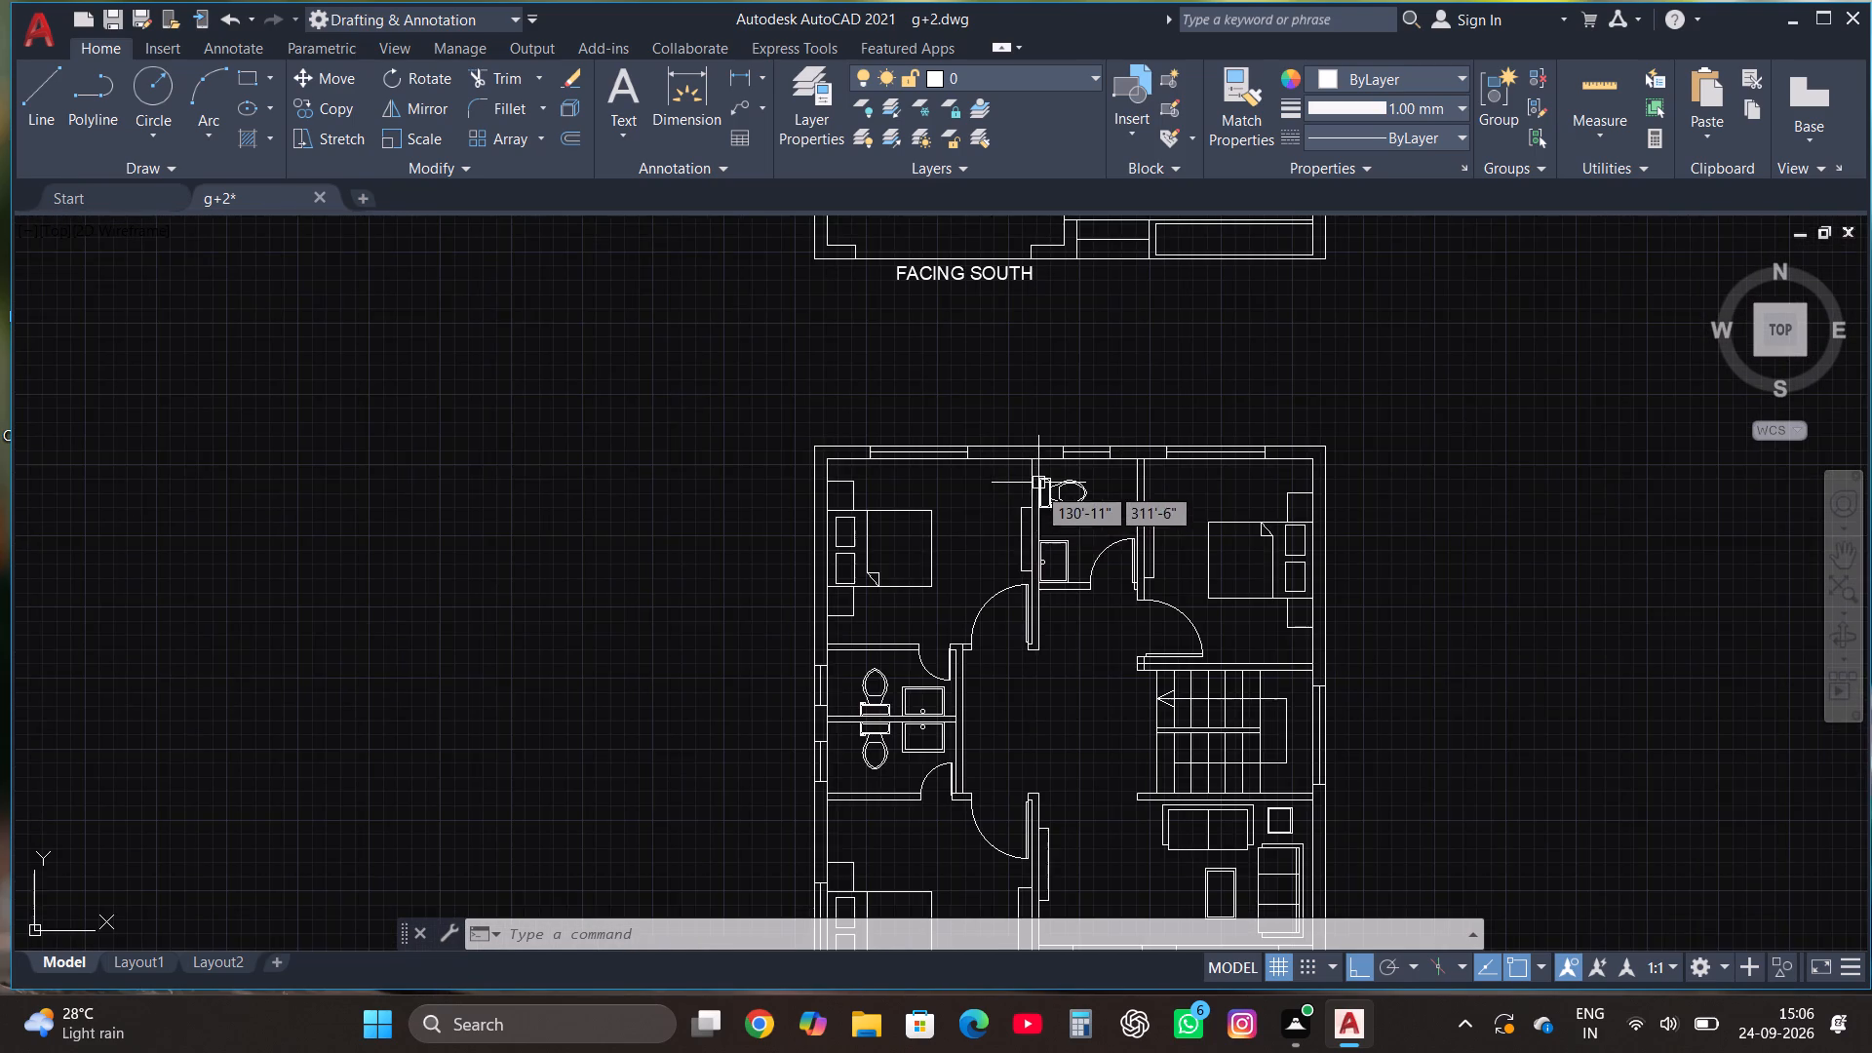
Copy the MASTER BEDROOM label from the ground-floor plan, with Ortho off, to above the bed in the lower plan's upper-left bedroom.
scroll(1027, 651, "down", 3)
scroll(1020, 338, "up", 3)
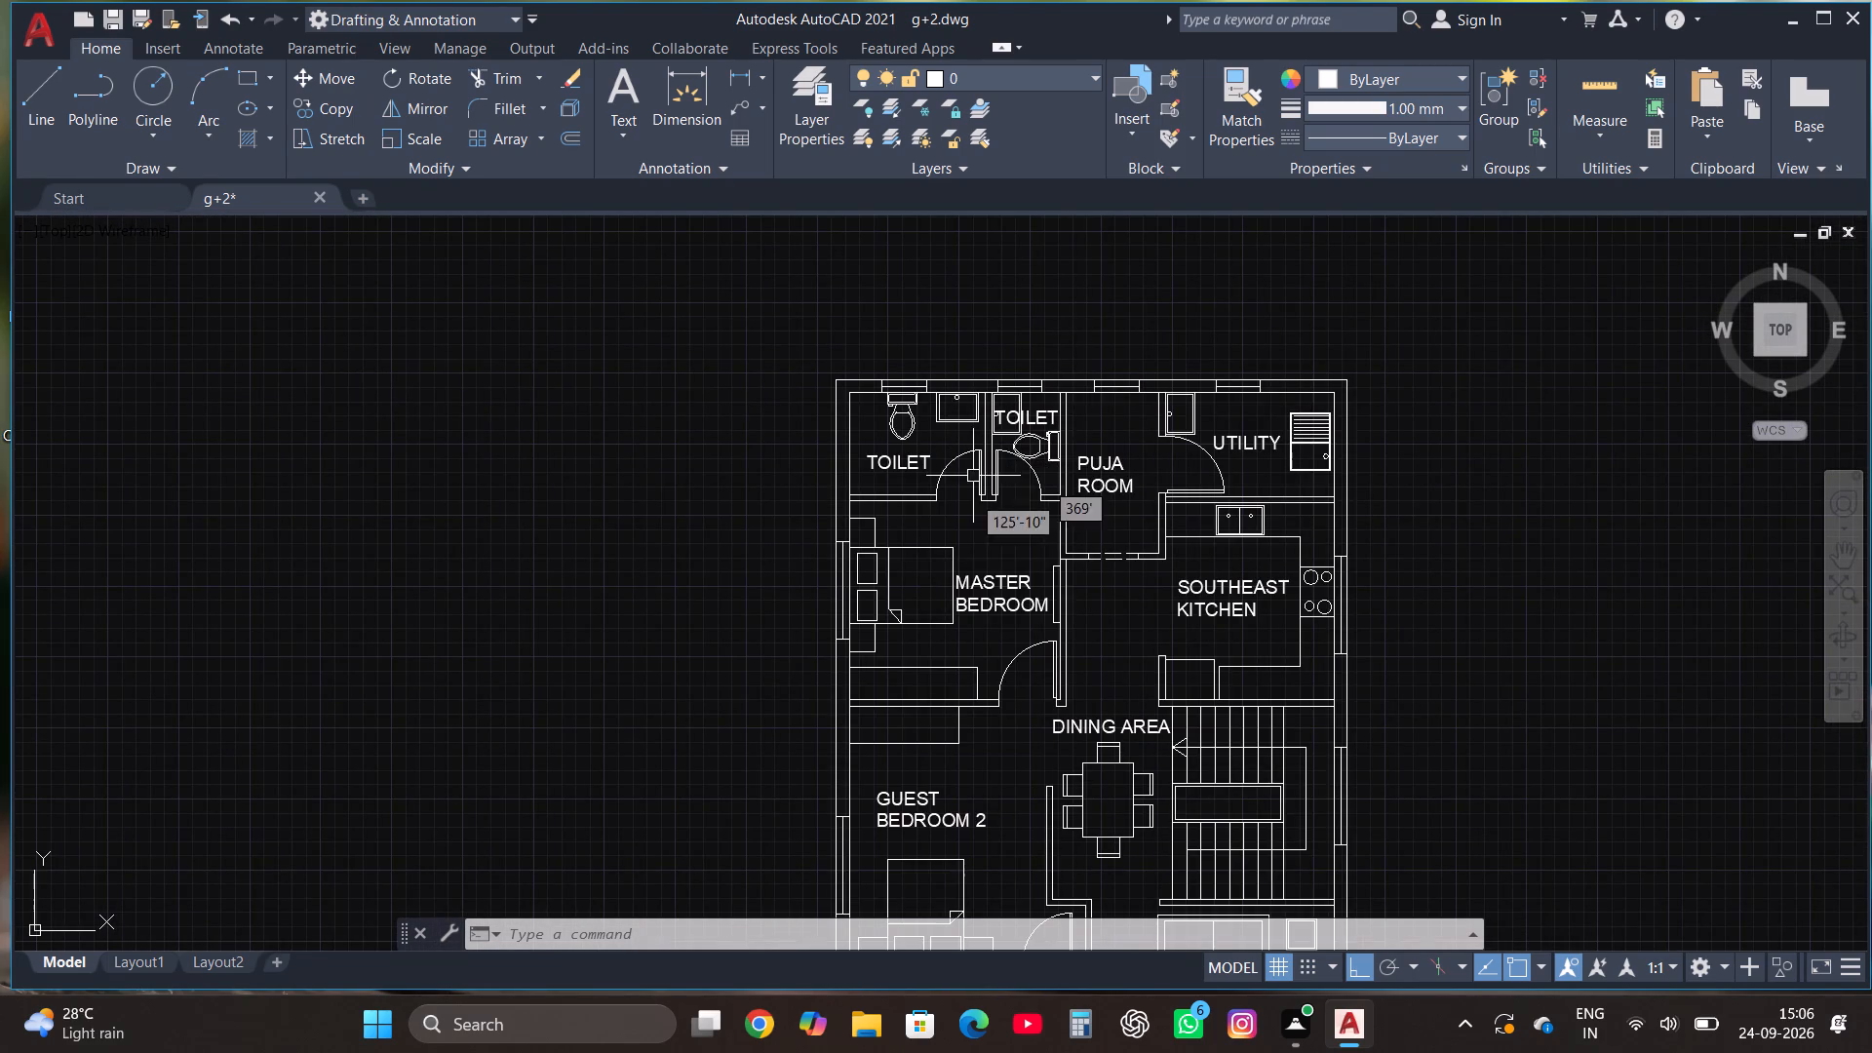
scroll(1011, 678, "up", 1)
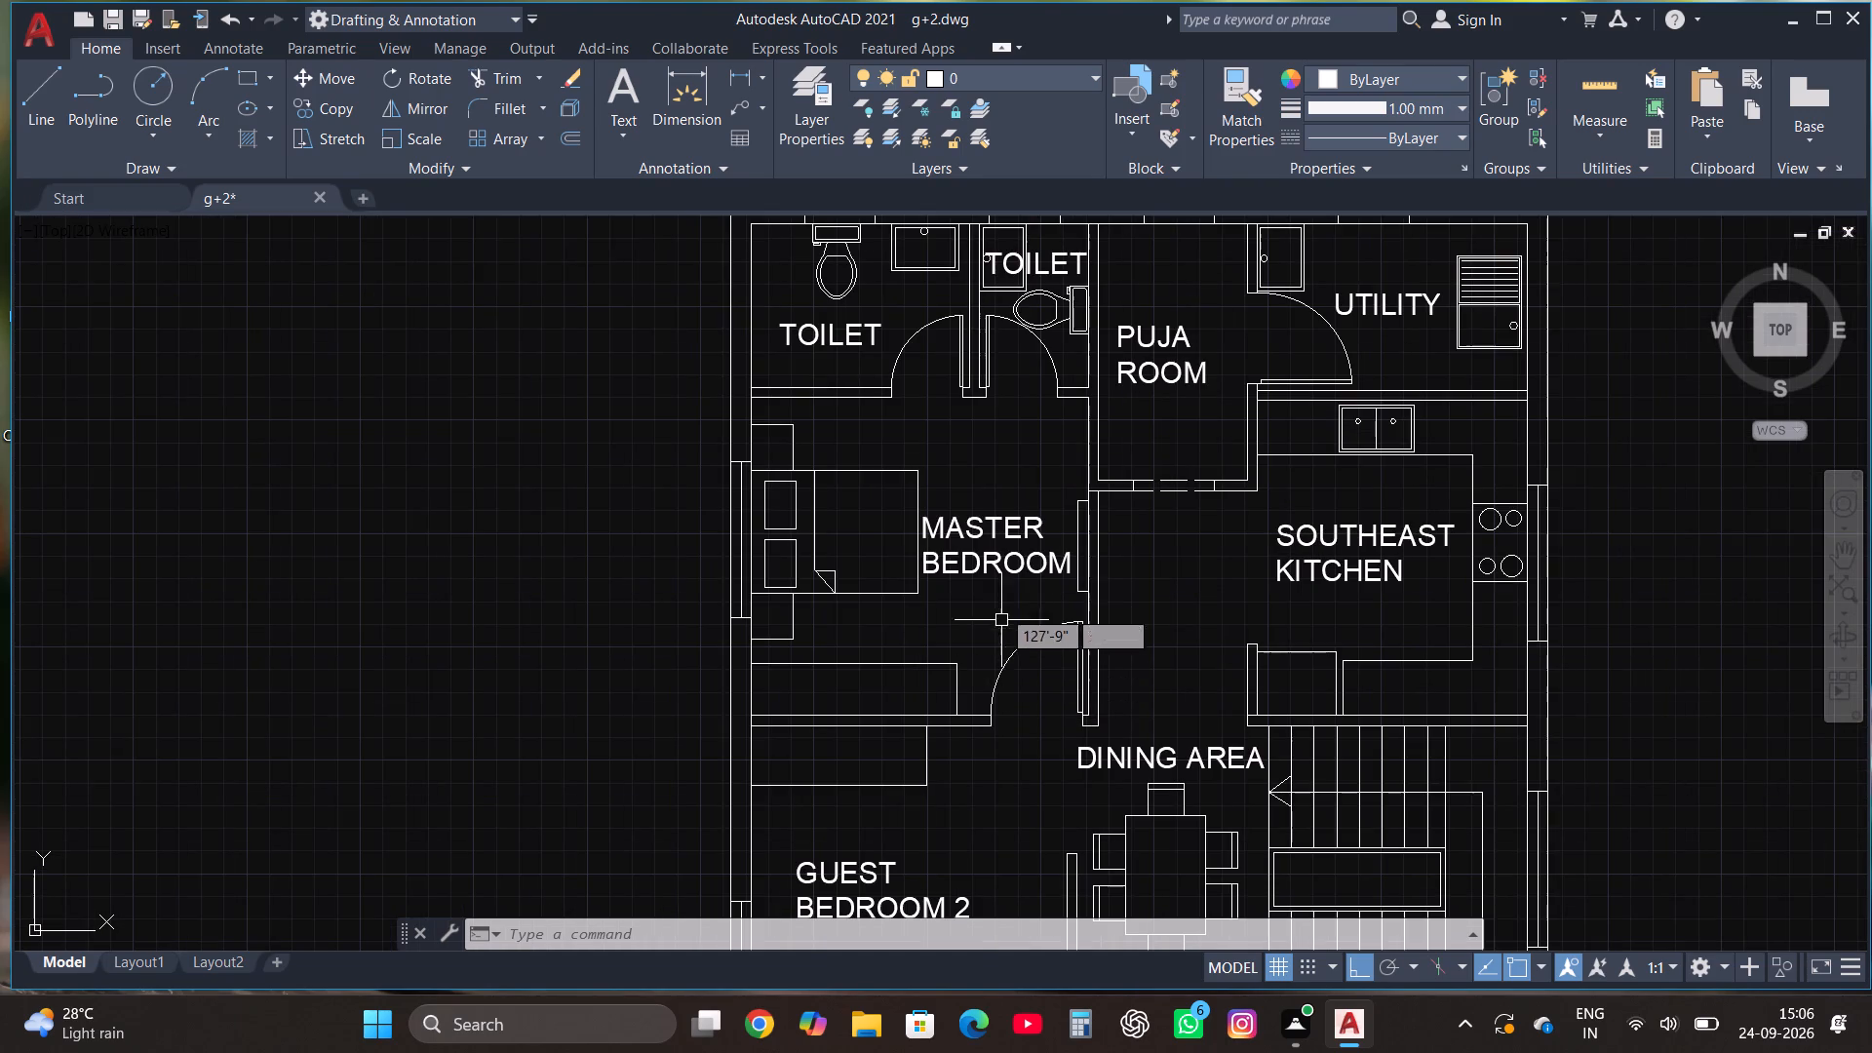
left_click(985, 536)
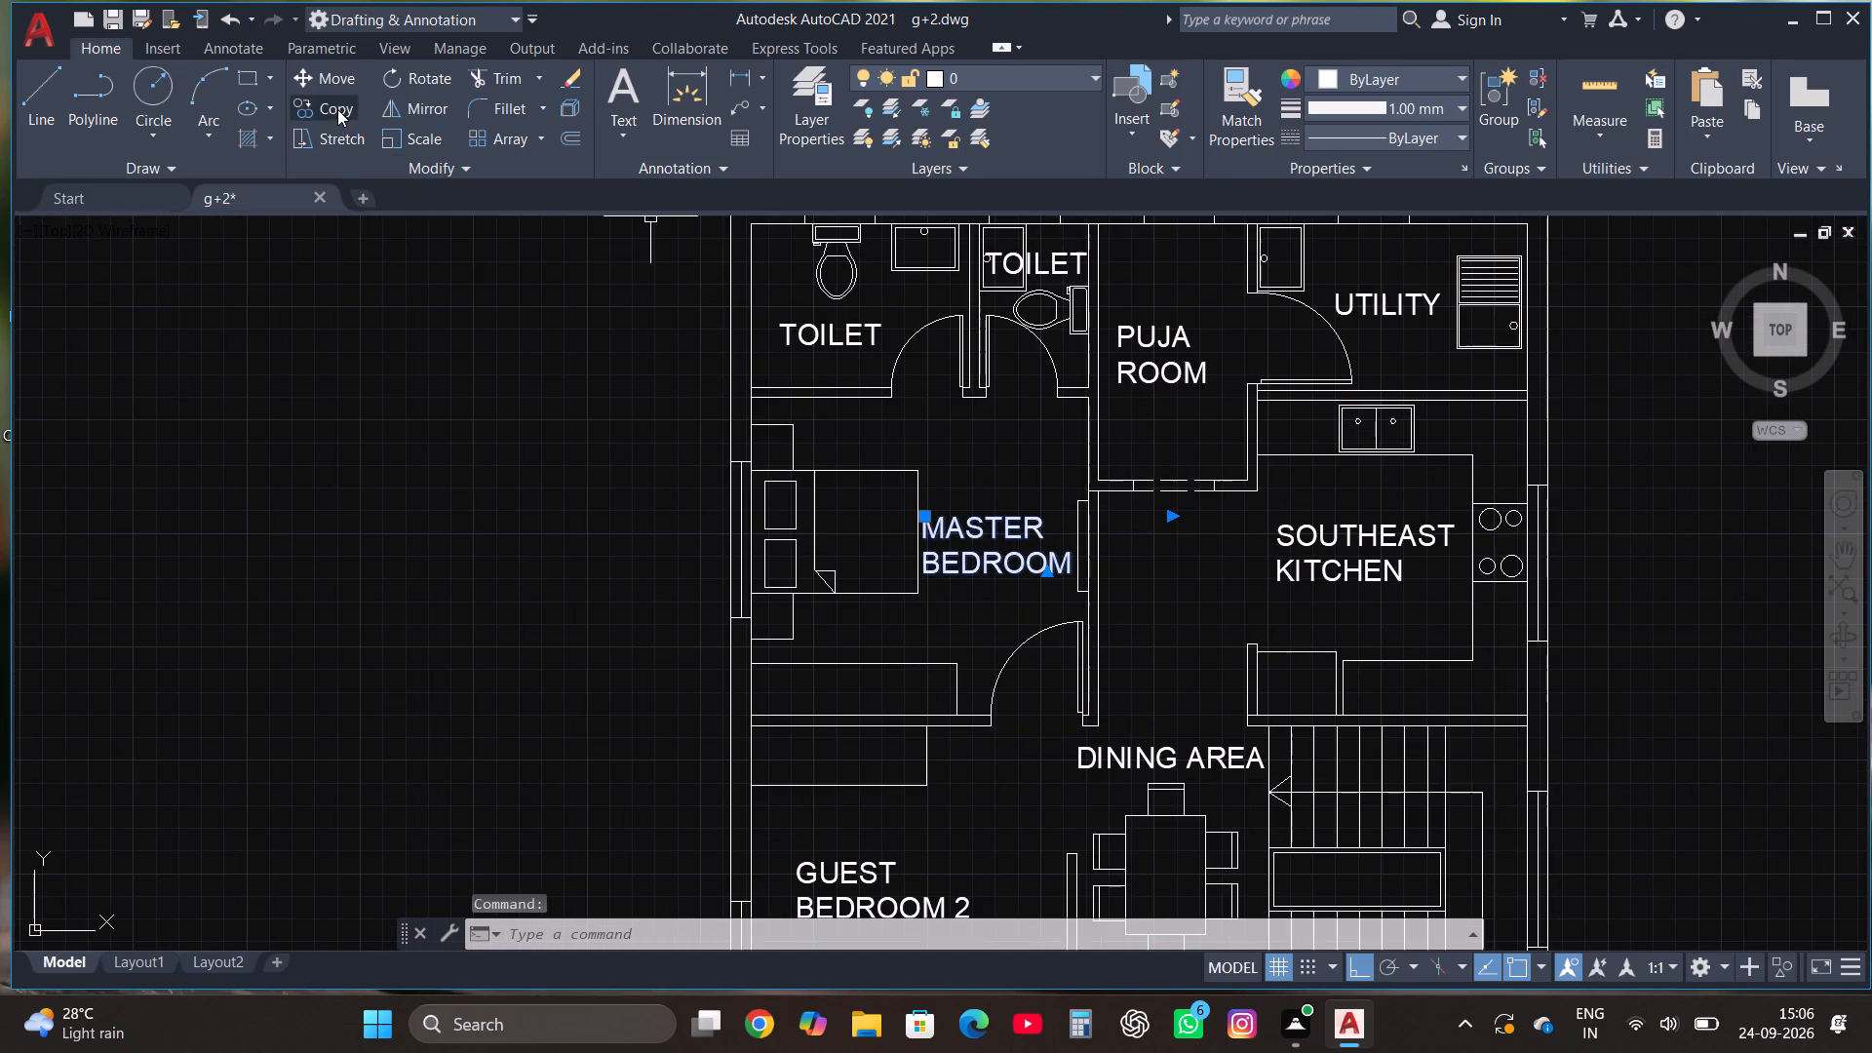
left_click(336, 109)
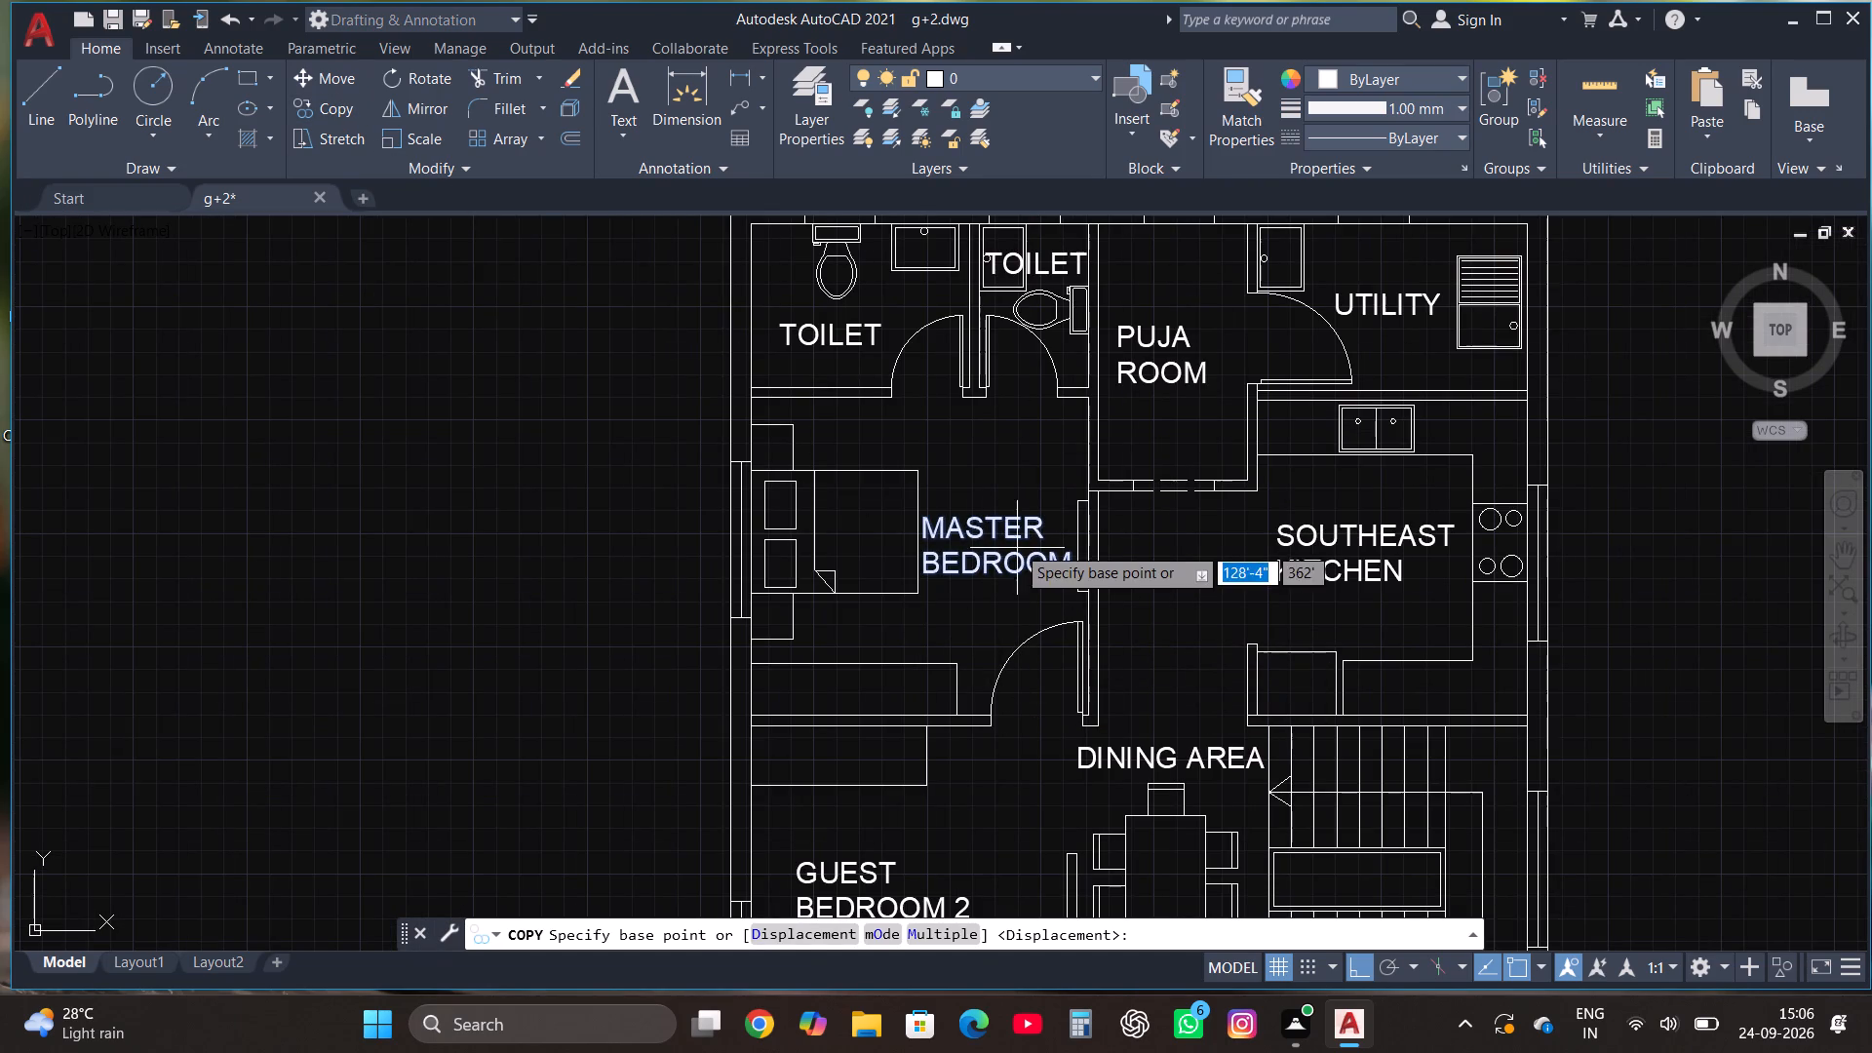
left_click(1001, 540)
scroll(949, 493, "down", 4)
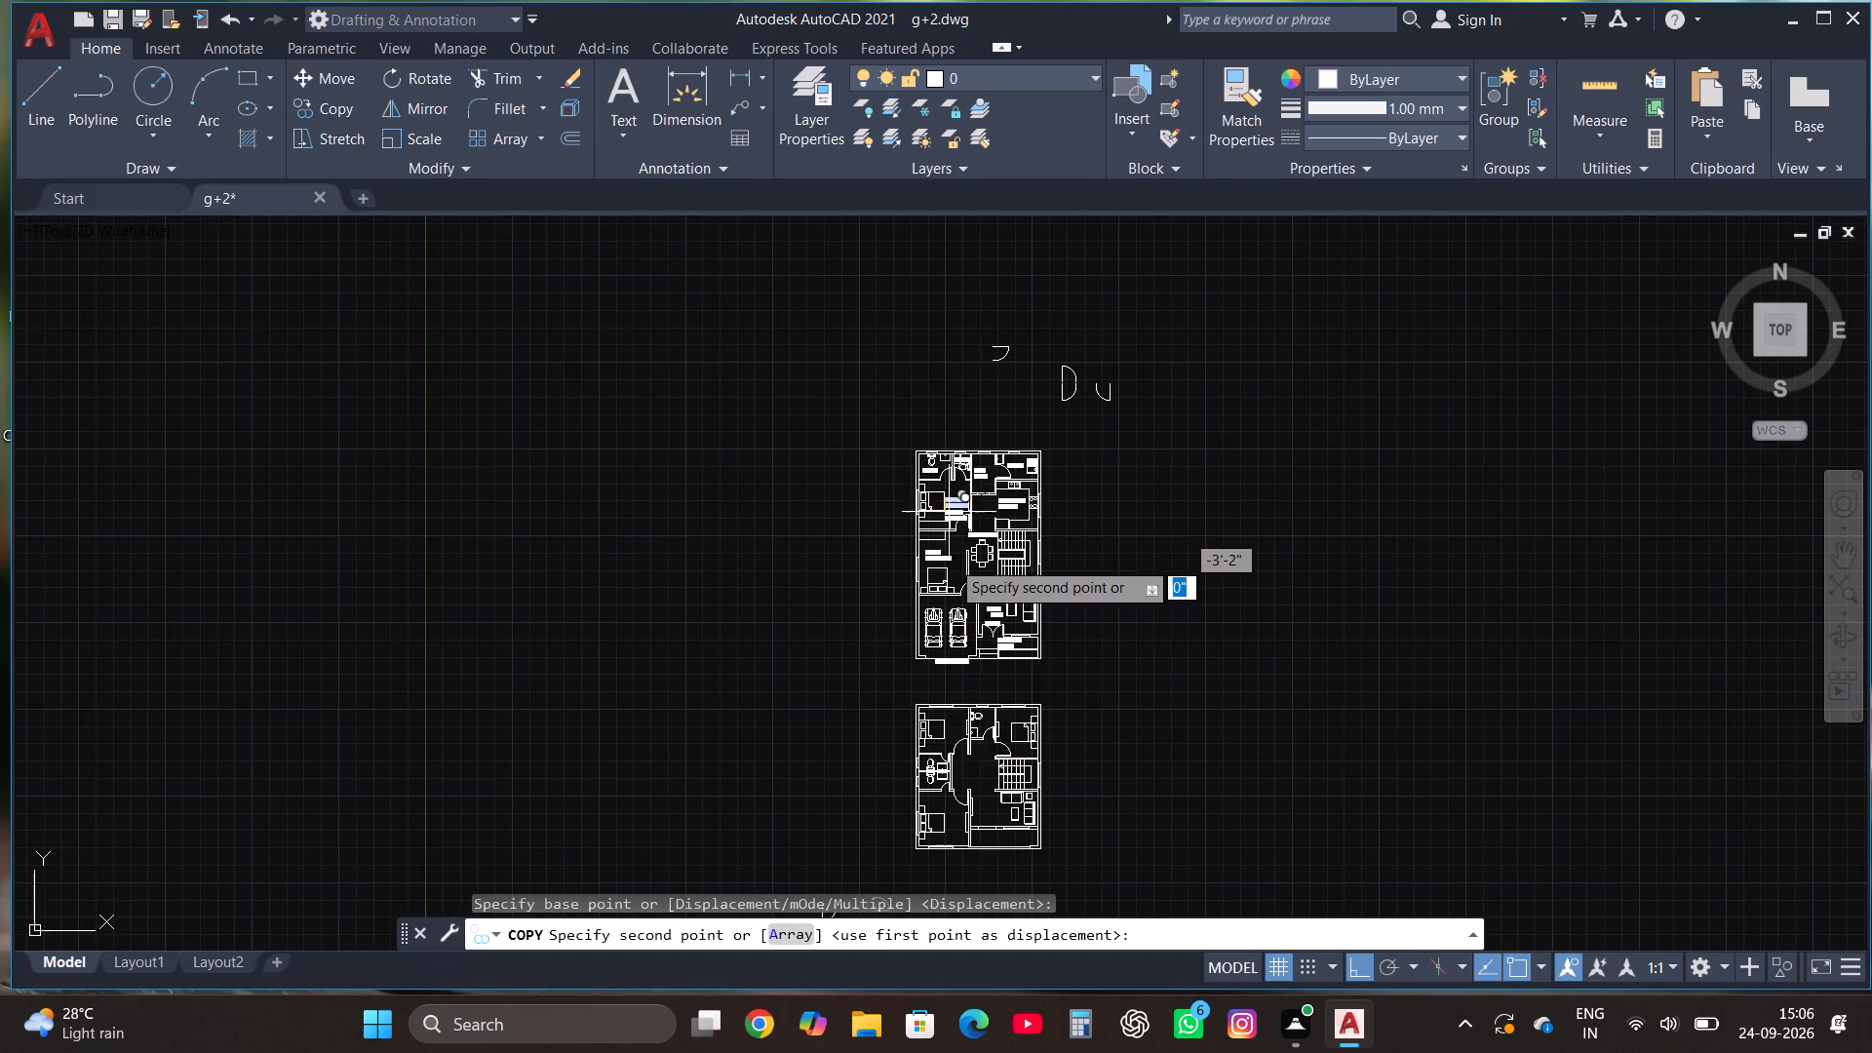
key("F8")
scroll(934, 757, "up", 2)
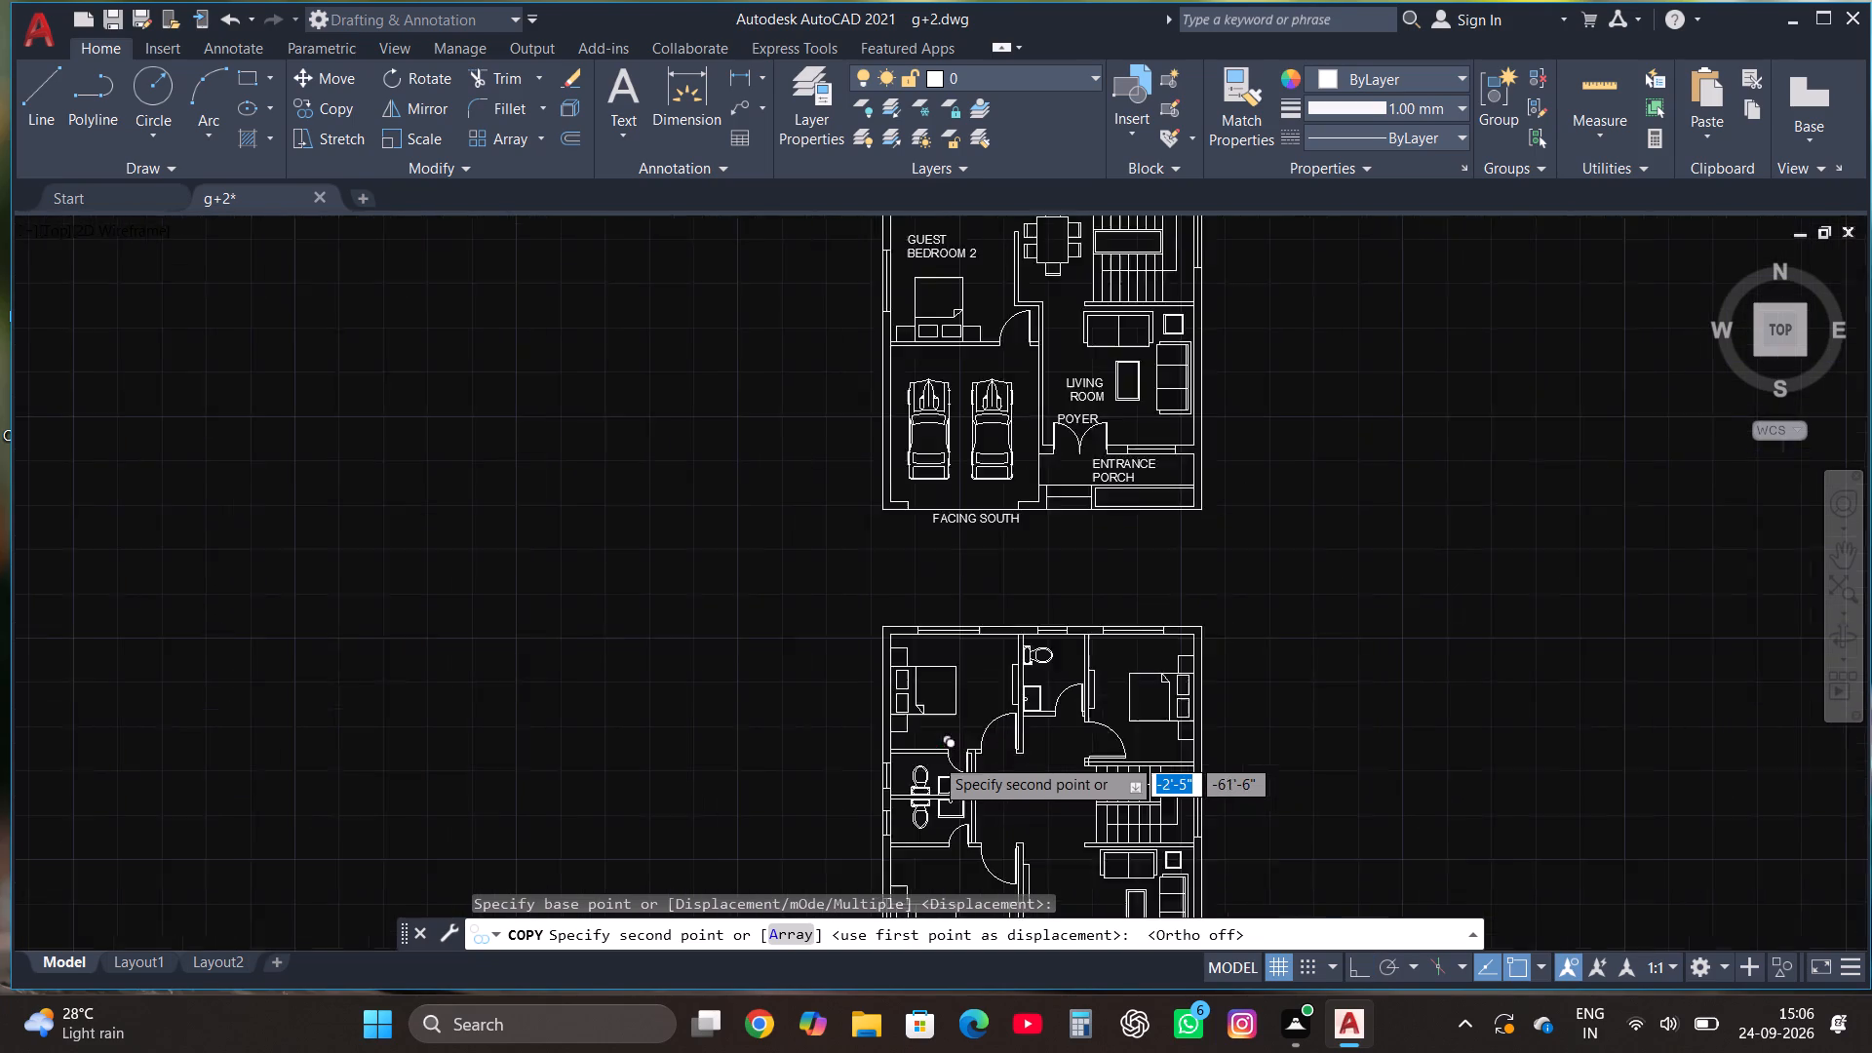
scroll(934, 756, "up", 1)
scroll(971, 632, "up", 1)
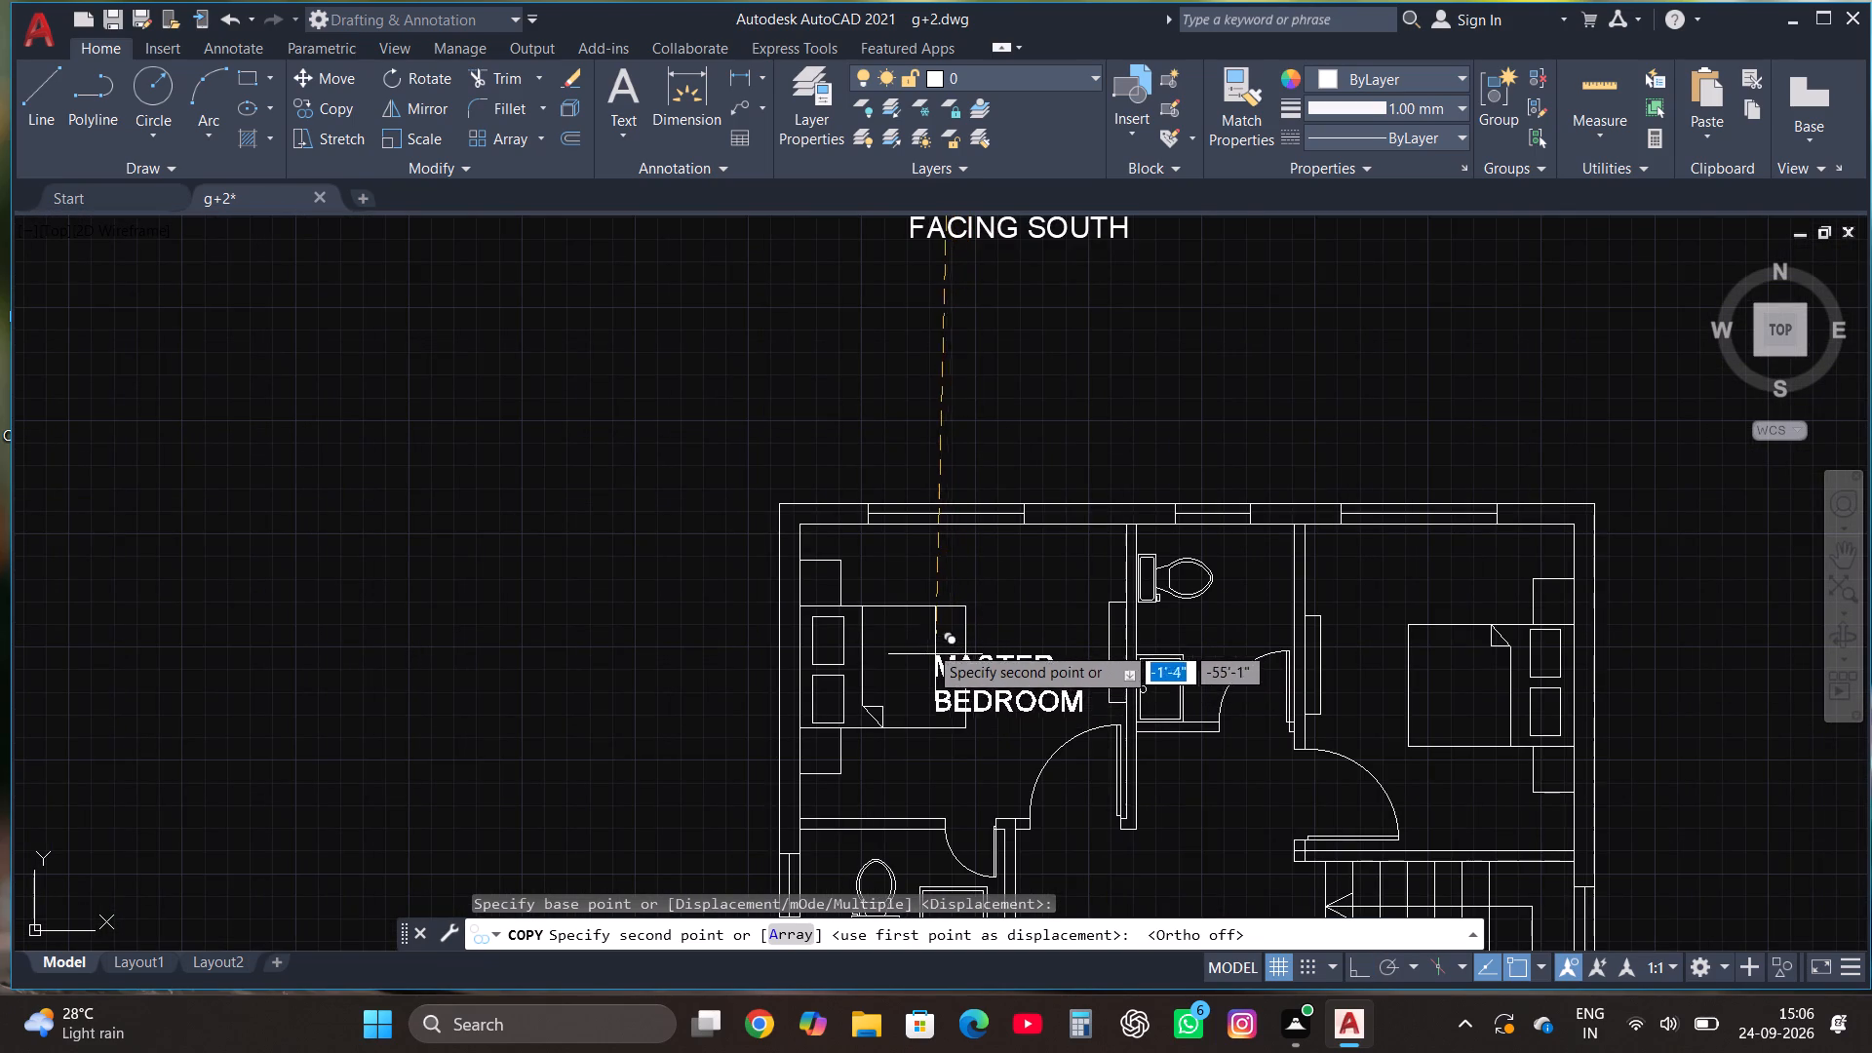
scroll(917, 619, "up", 1)
left_click(827, 489)
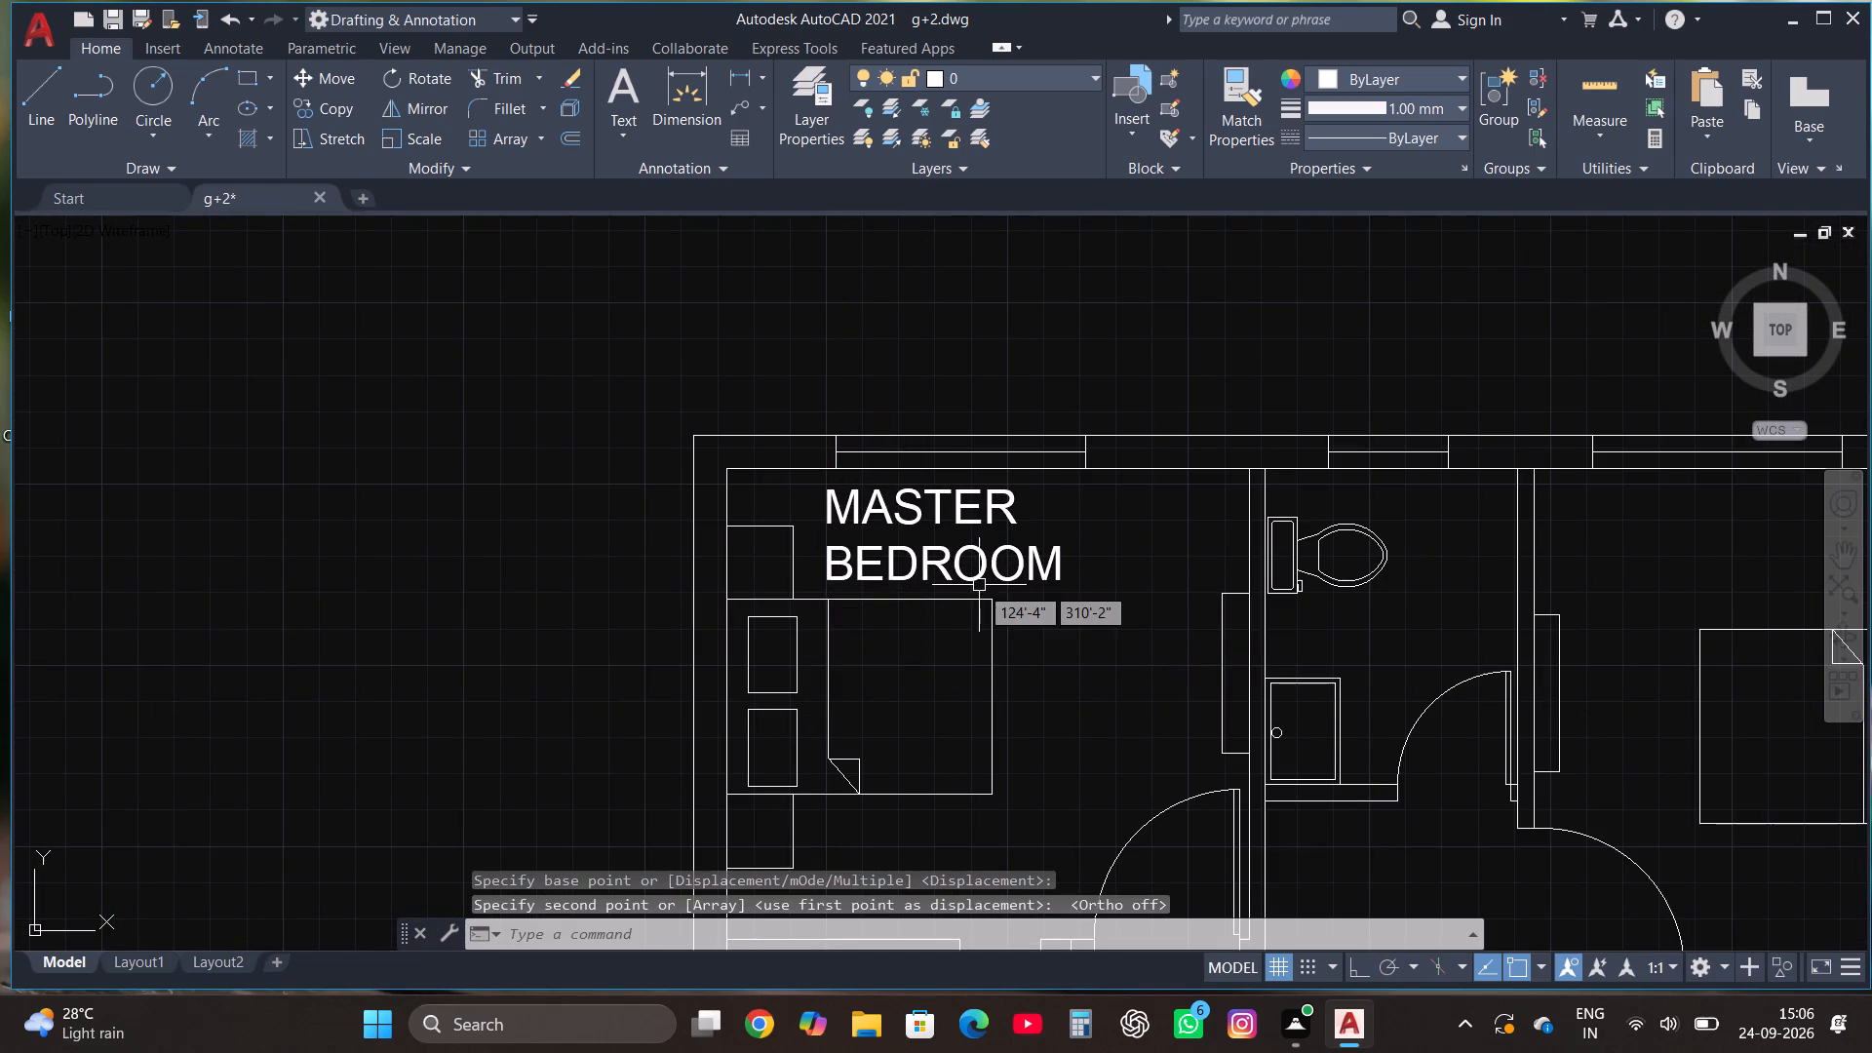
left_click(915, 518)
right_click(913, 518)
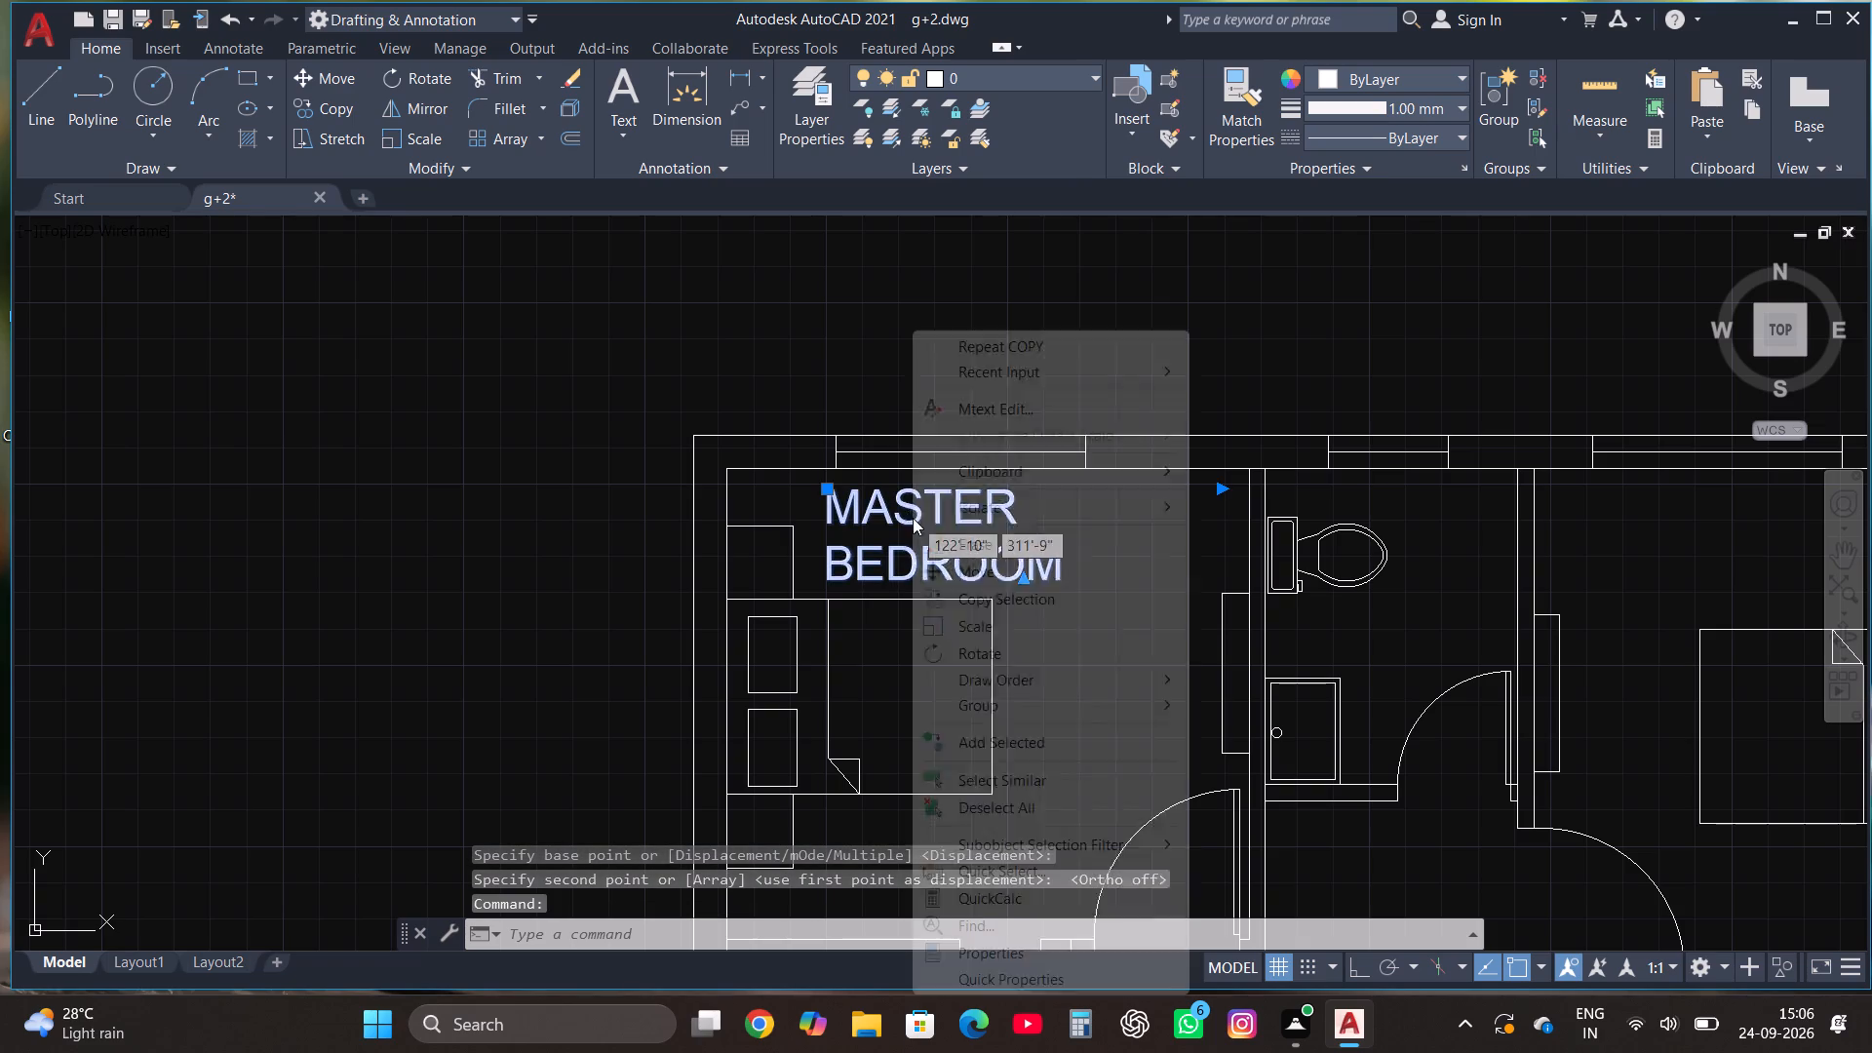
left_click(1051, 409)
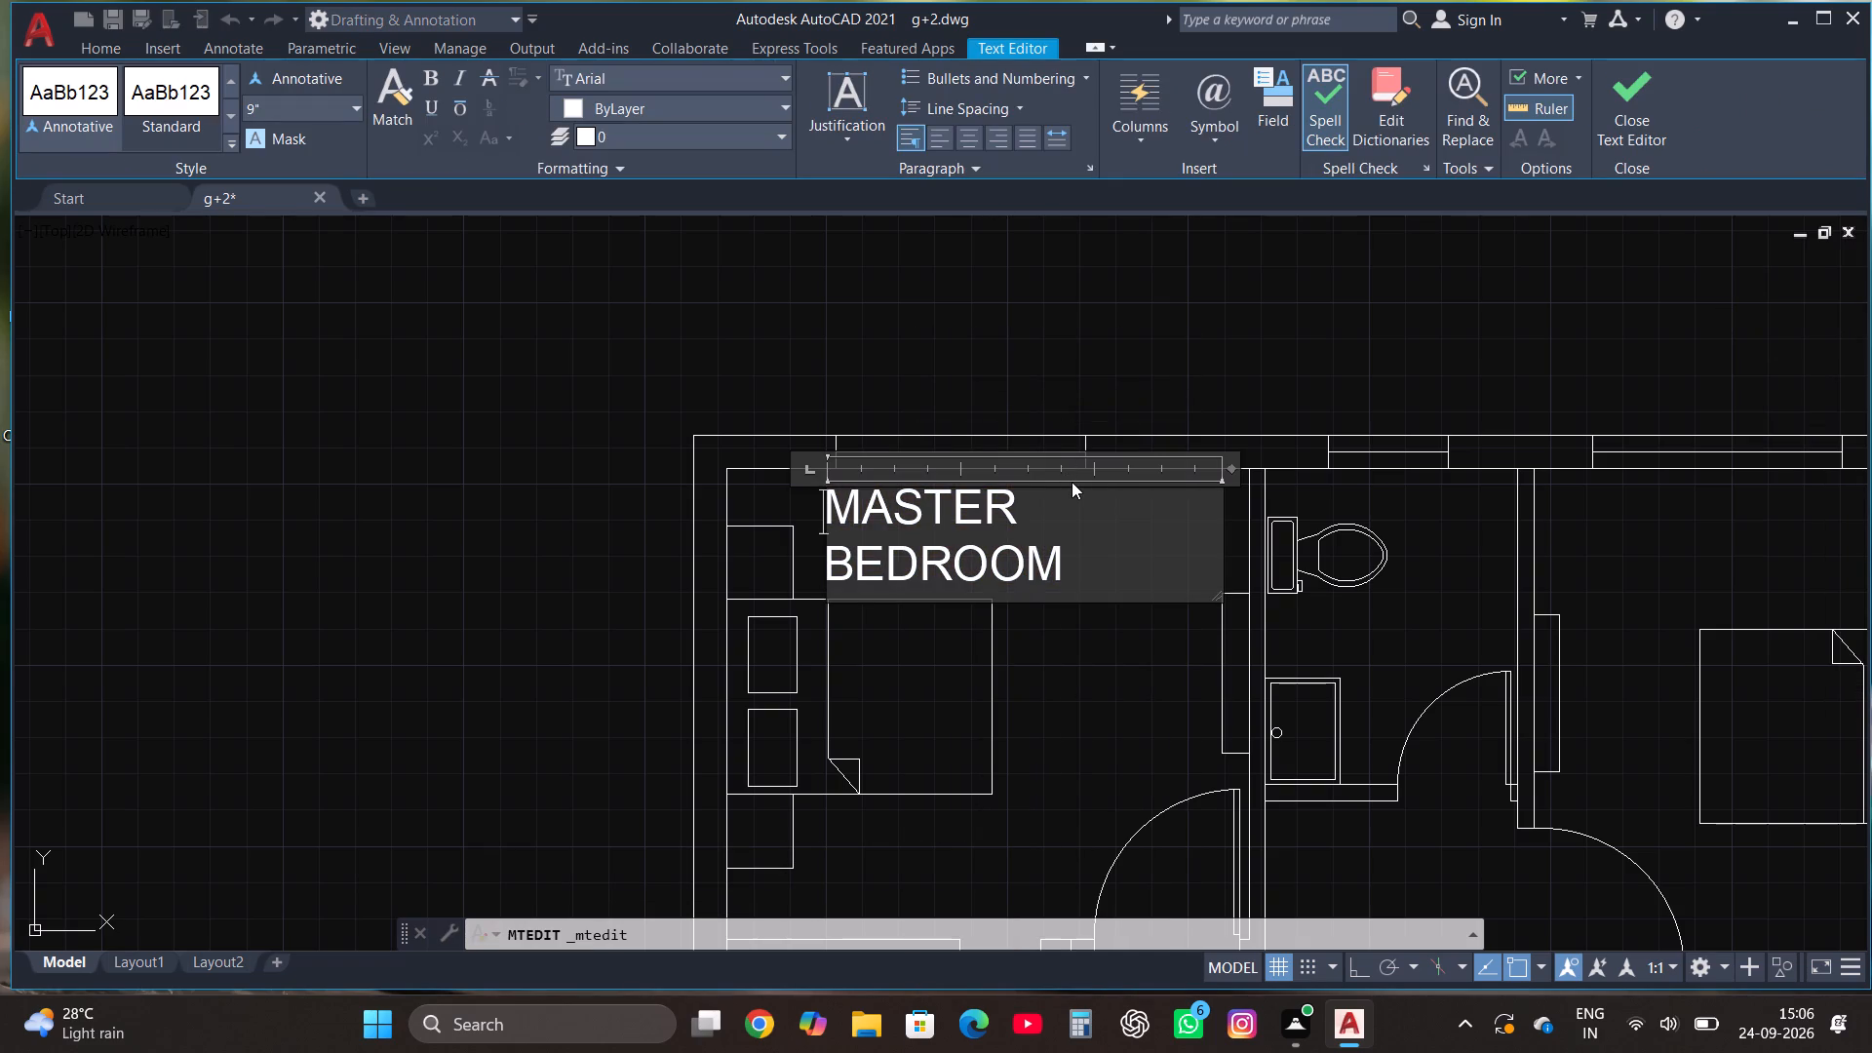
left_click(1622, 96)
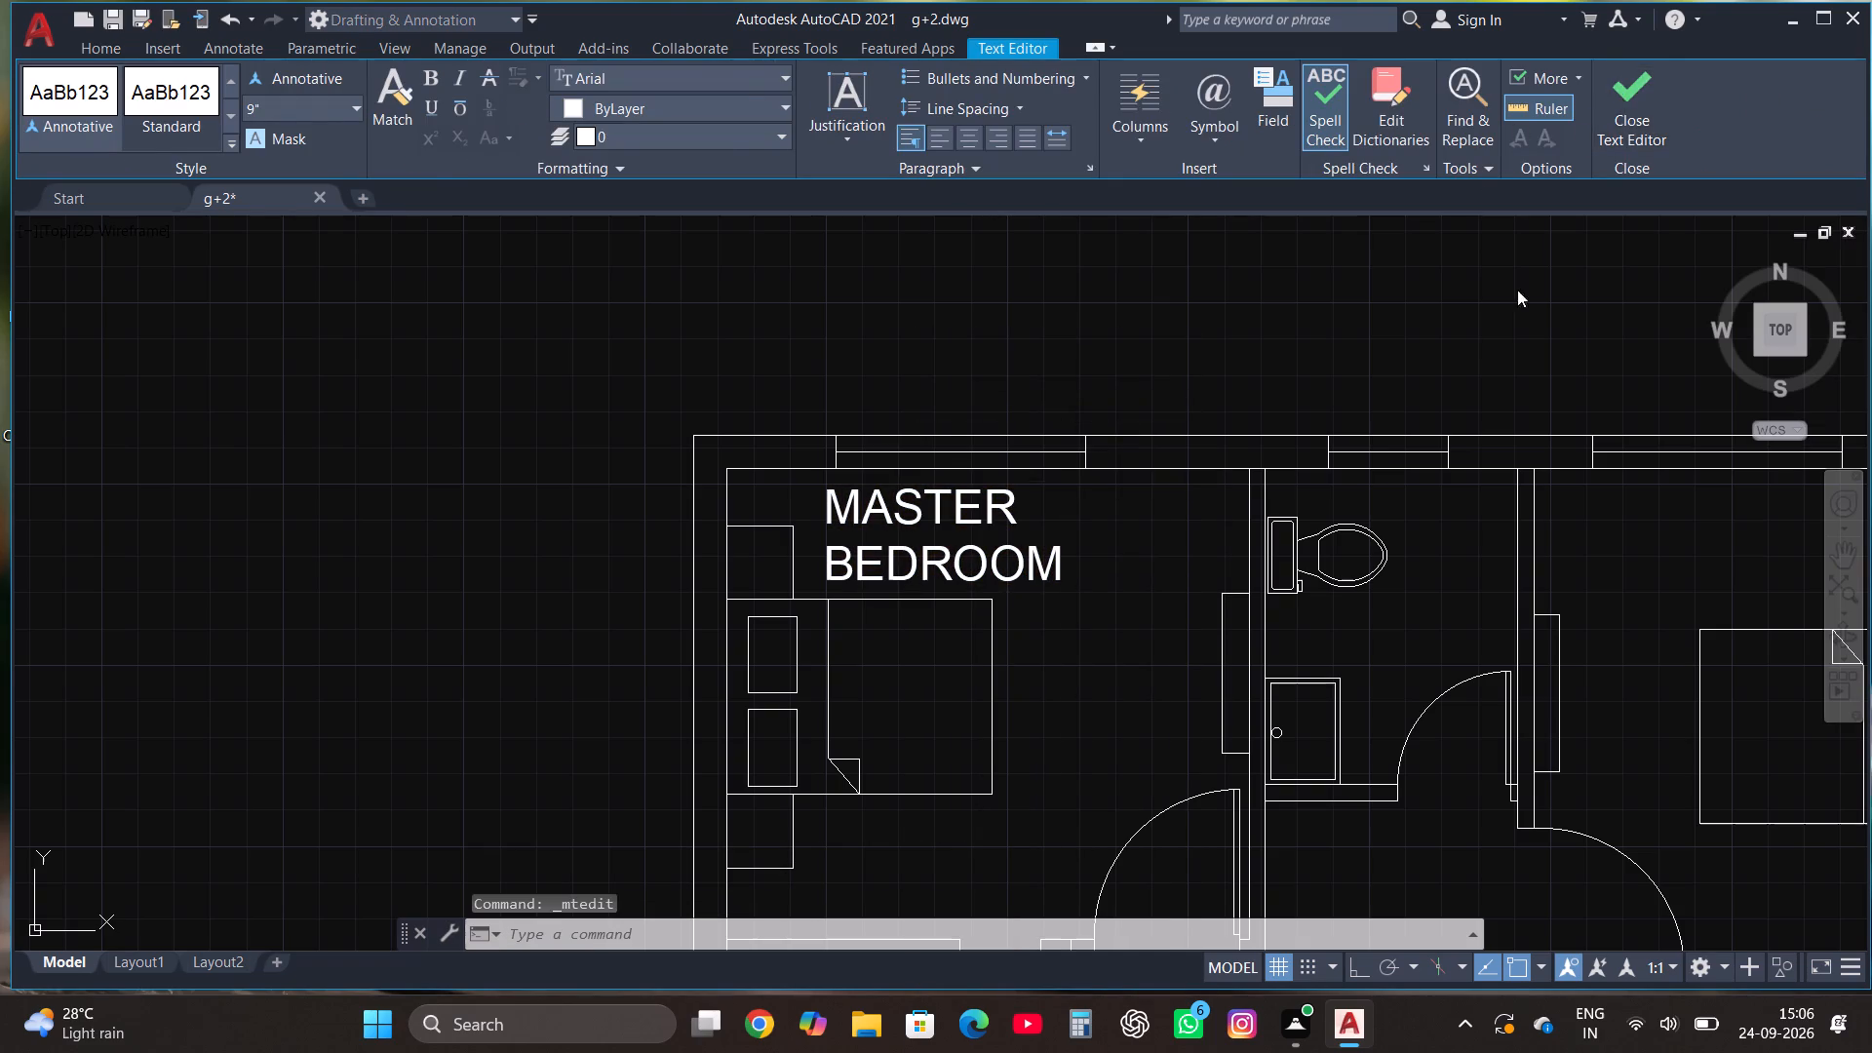
Copy the ground floor's upper-left TOILET label, using the Multiple option, into the top-middle toilet of the lower plan.
scroll(955, 594, "down", 5)
scroll(962, 337, "up", 2)
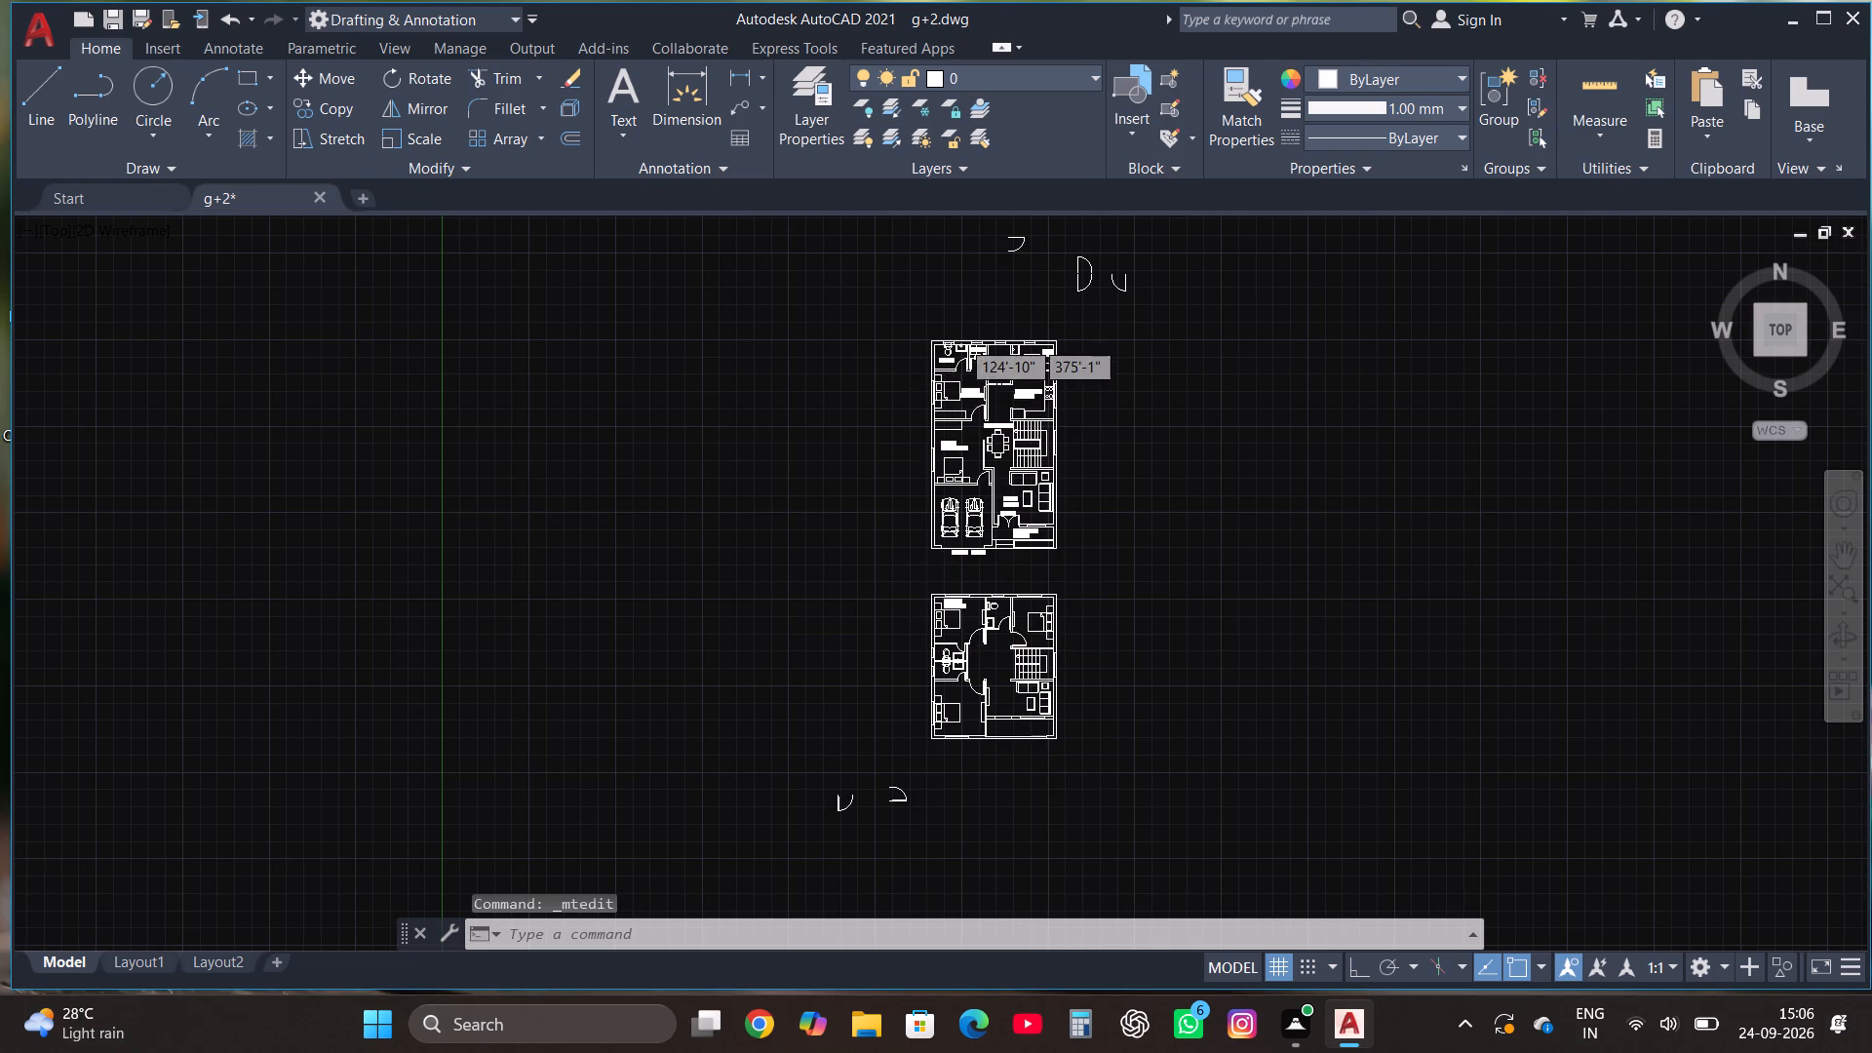
scroll(962, 337, "up", 3)
left_click(815, 574)
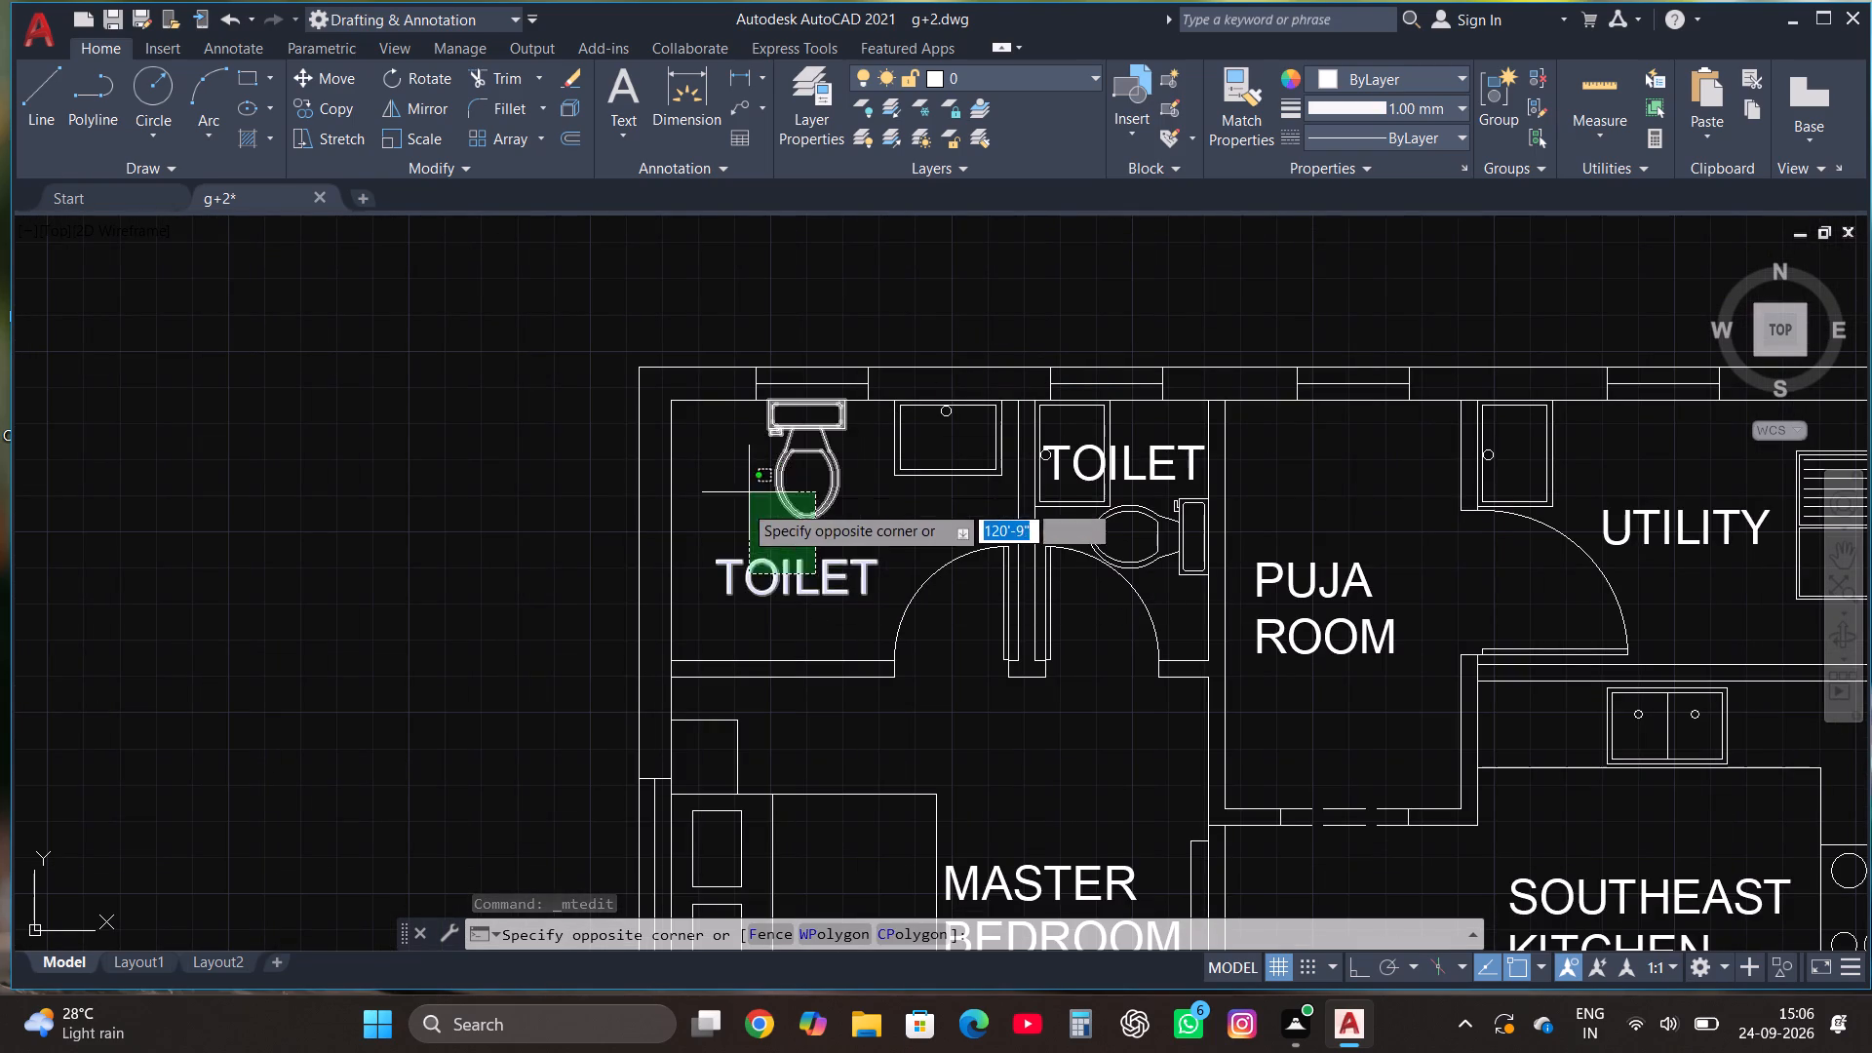
left_click(737, 541)
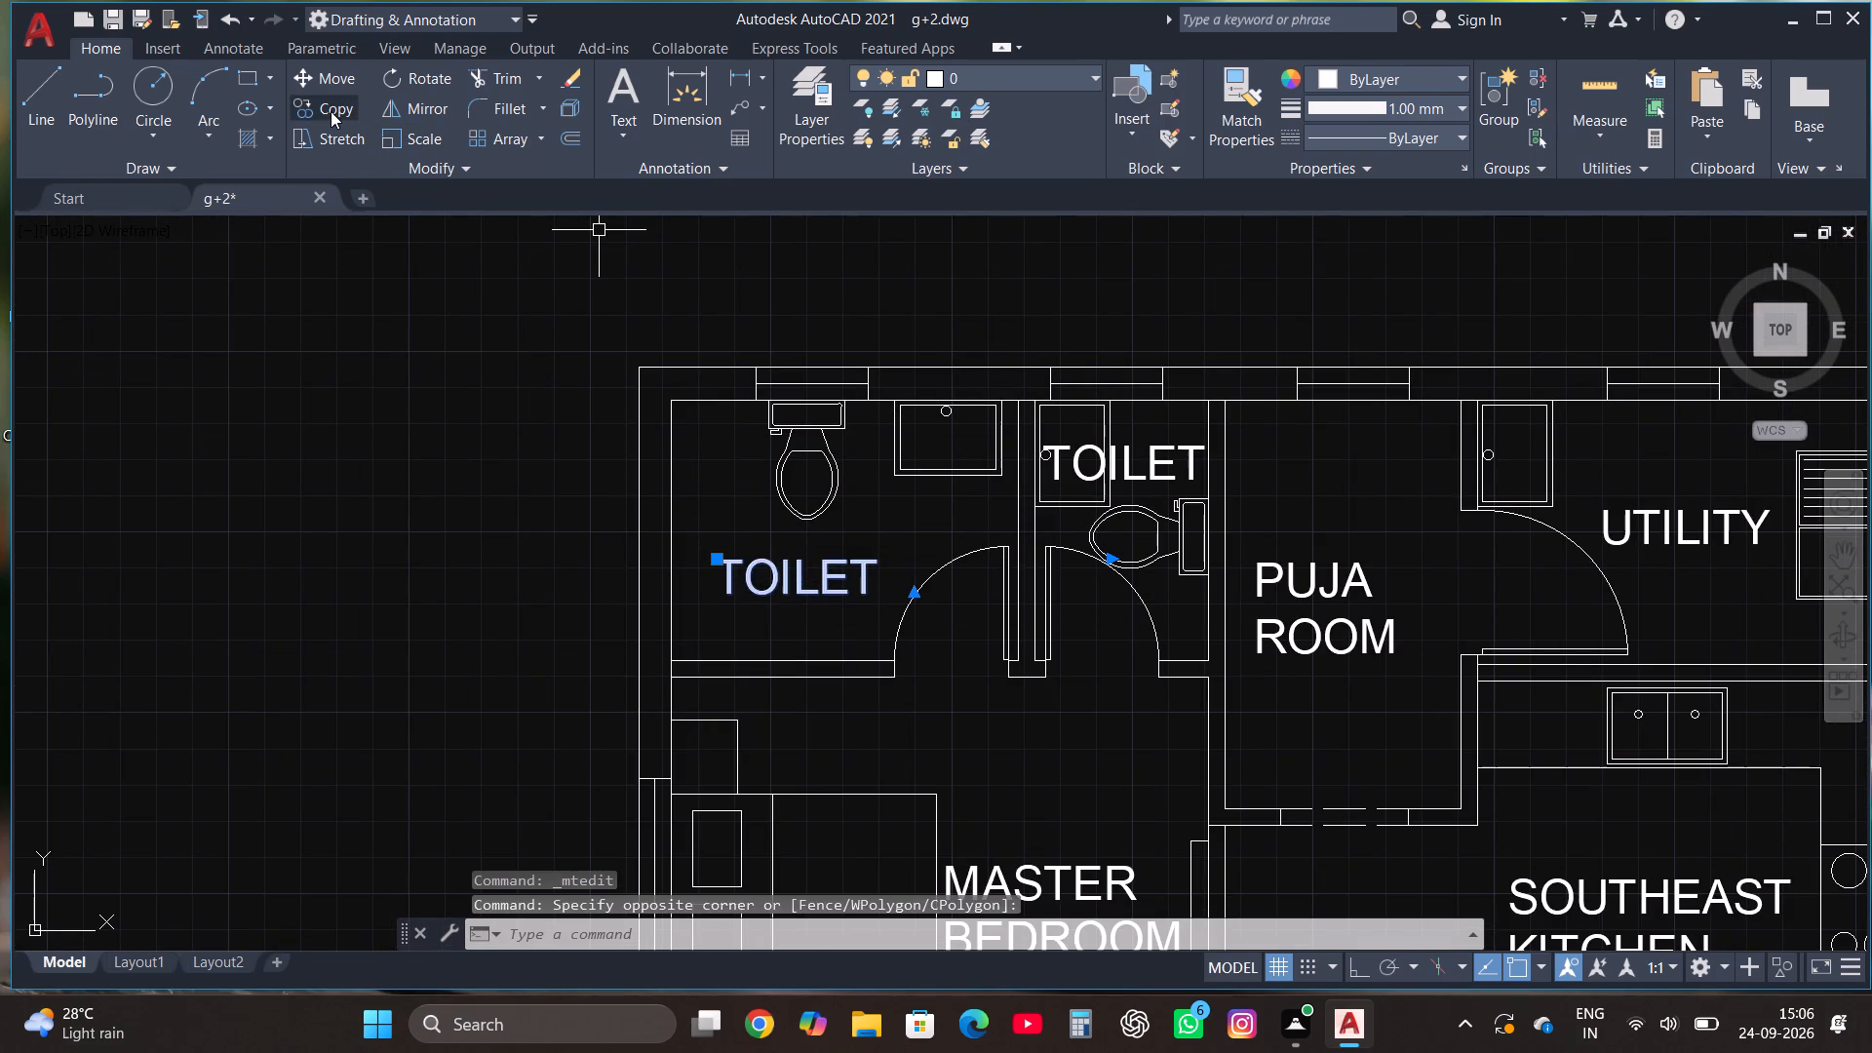
left_click(331, 111)
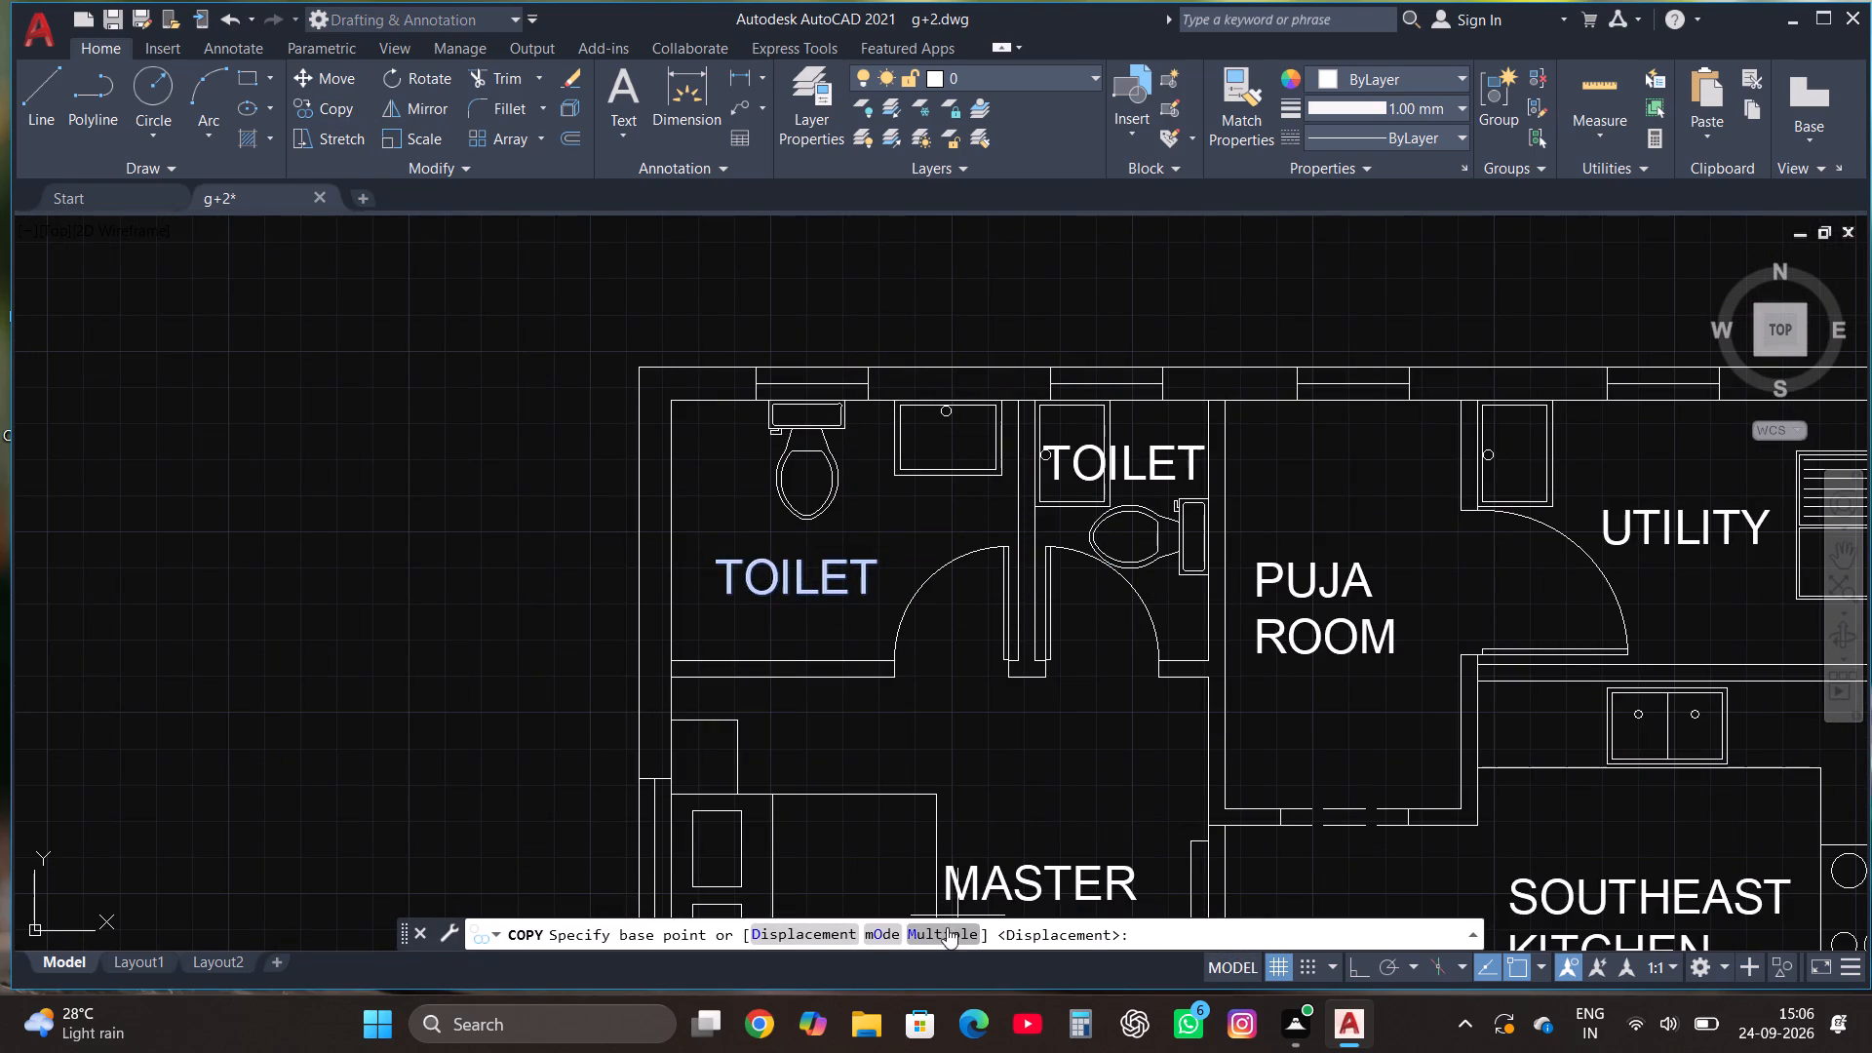
left_click(948, 940)
left_click(814, 586)
scroll(916, 454, "down", 2)
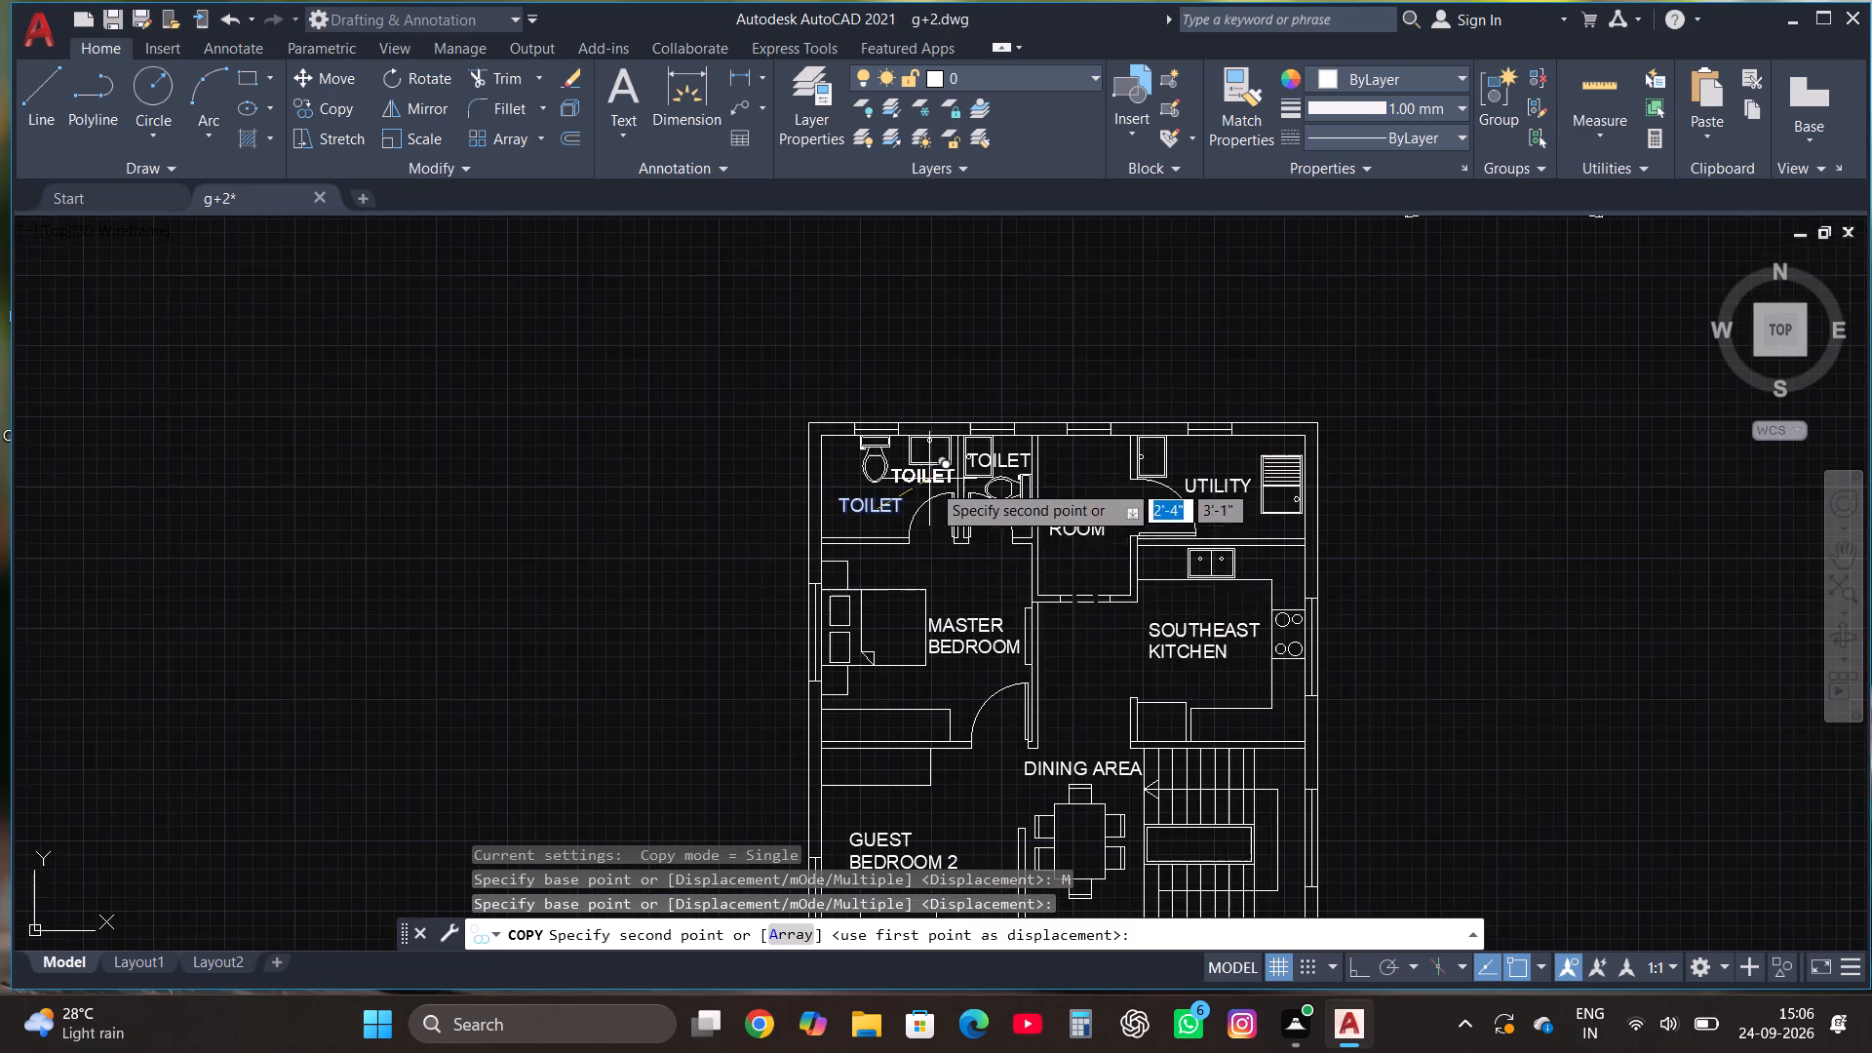
scroll(1034, 566, "down", 4)
scroll(1046, 803, "up", 4)
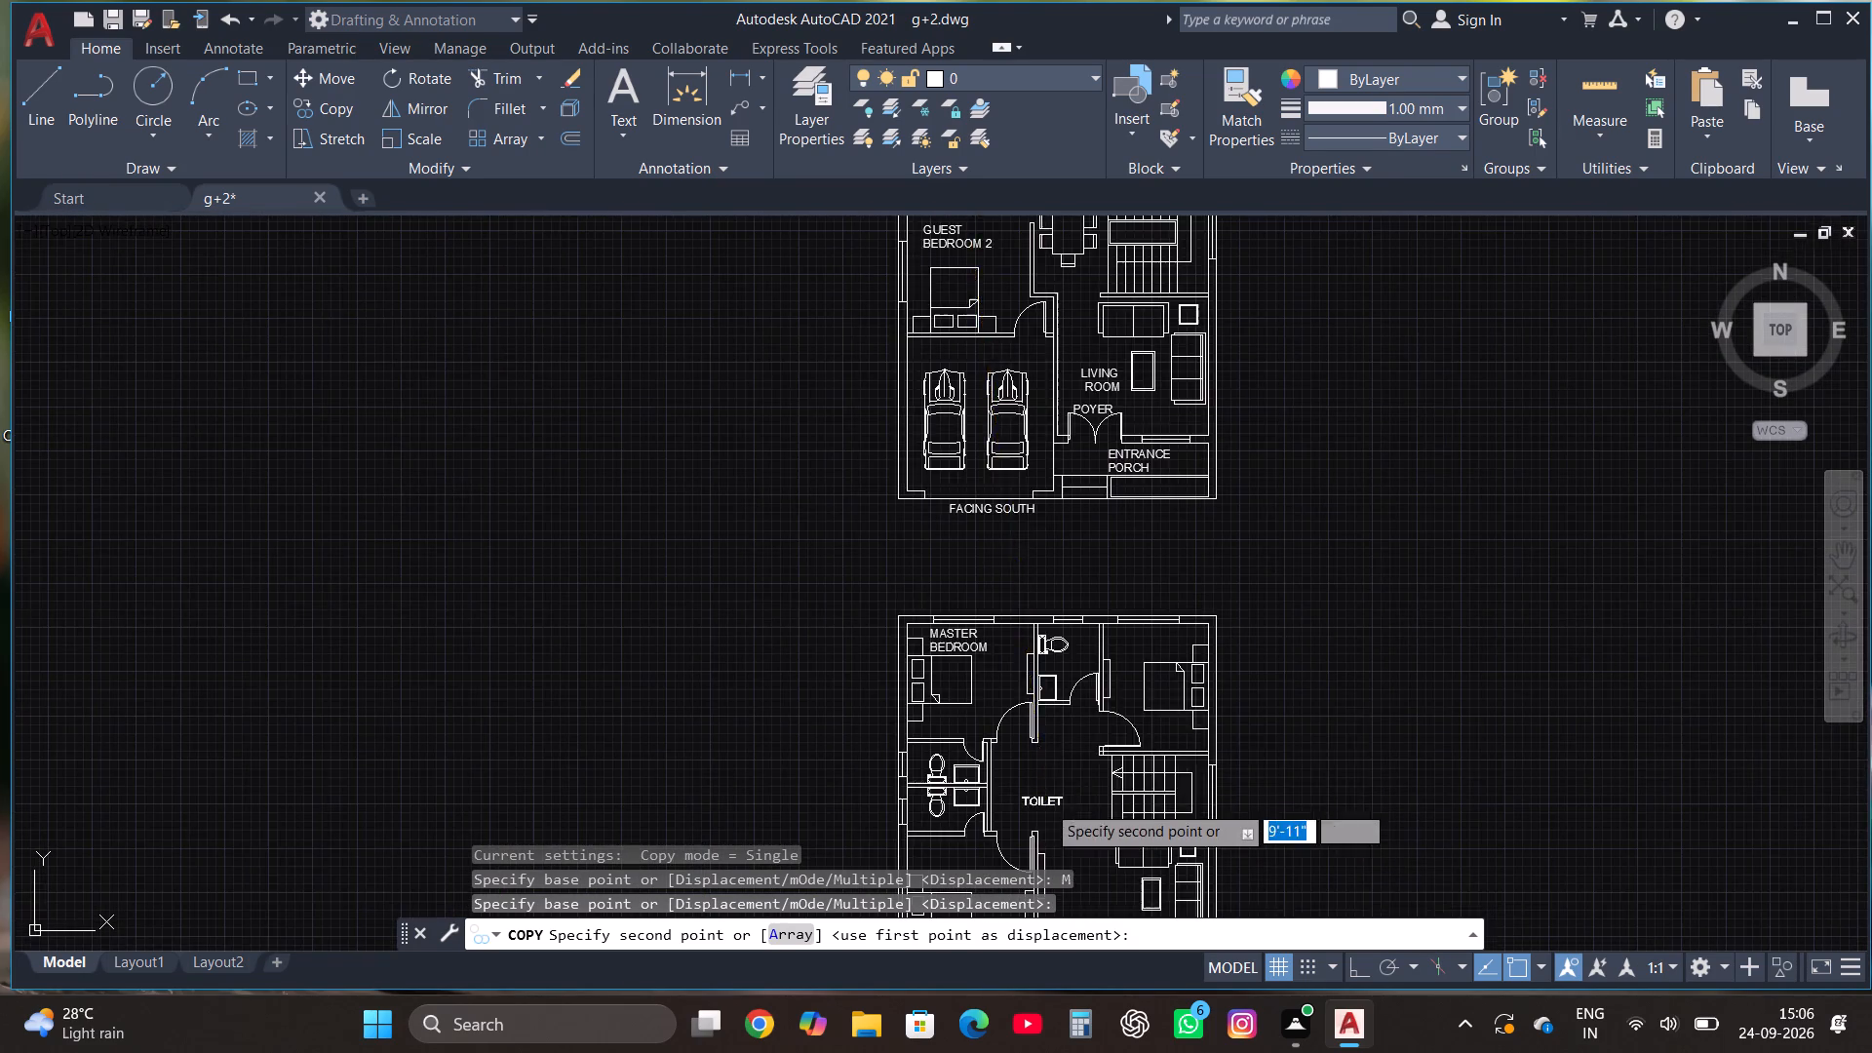
scroll(1062, 675, "up", 3)
left_click(1071, 649)
Place two more copies of the TOILET label in the adjoining toilets along the lower plan's left wall.
scroll(1050, 458, "down", 4)
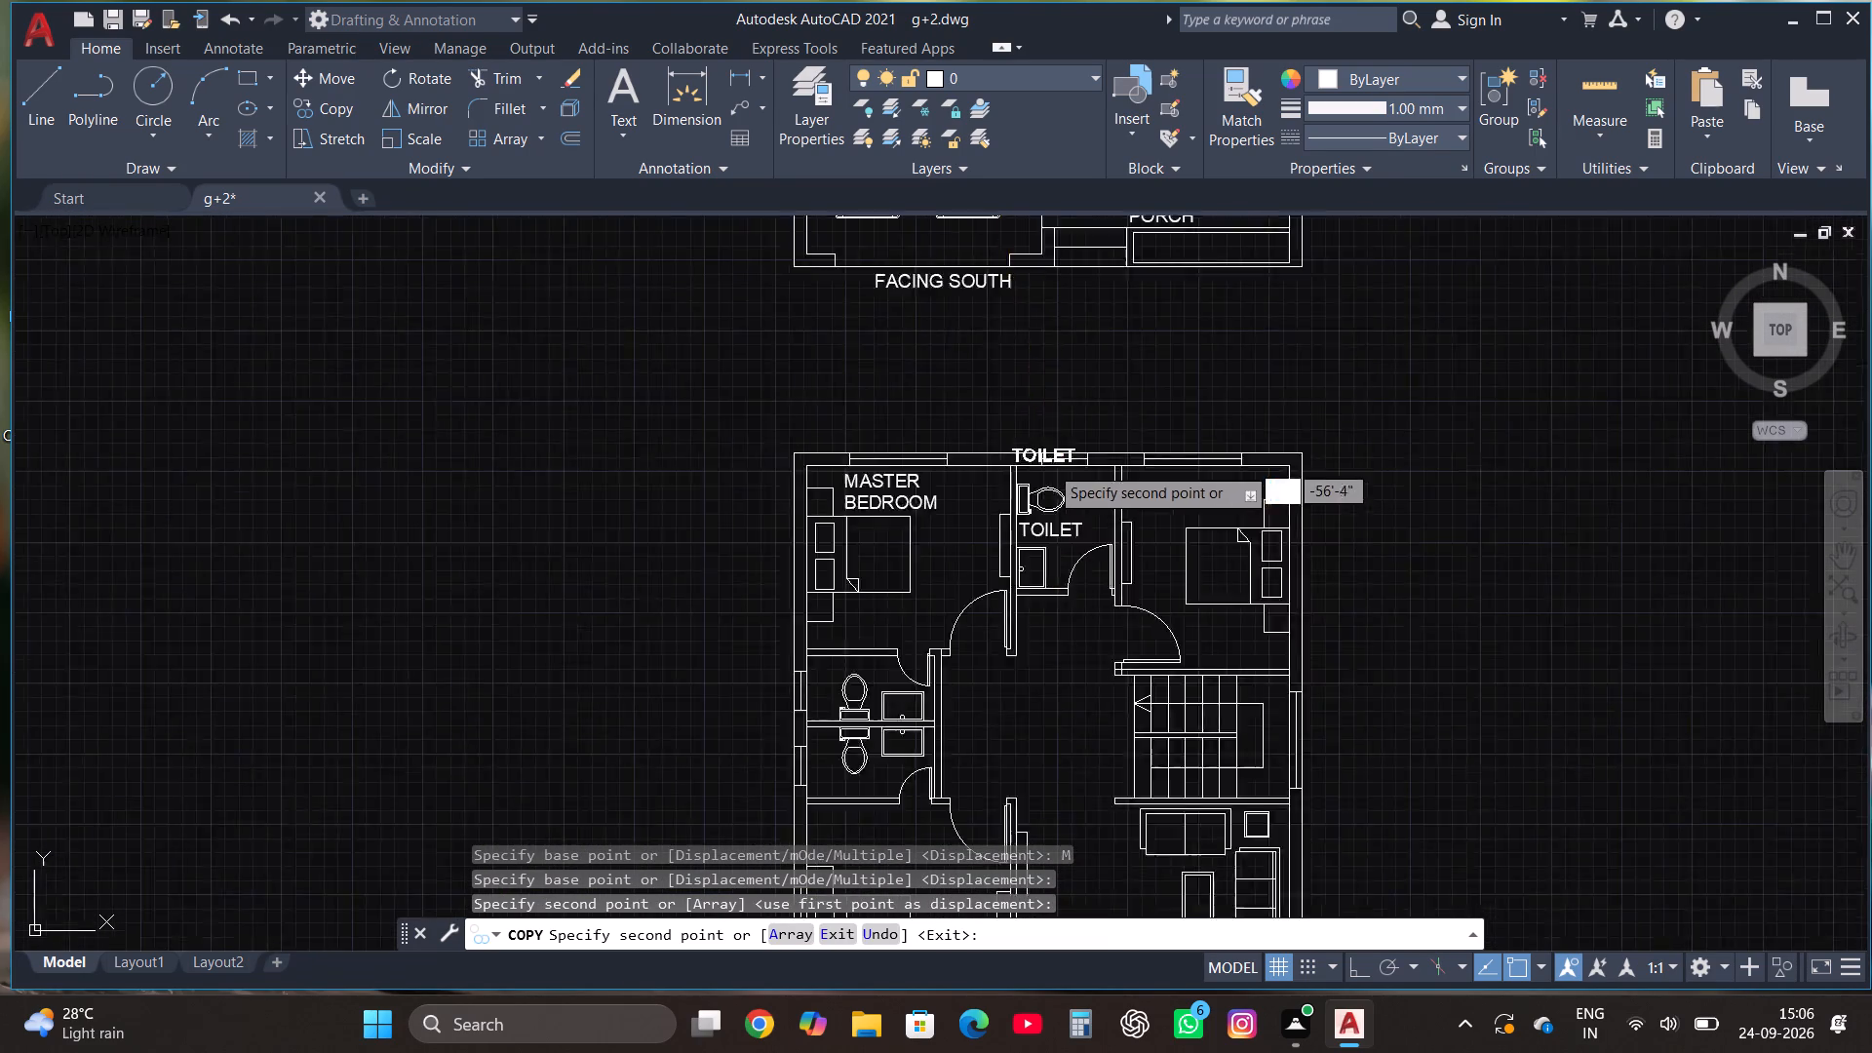
scroll(1022, 645, "up", 2)
scroll(731, 520, "up", 2)
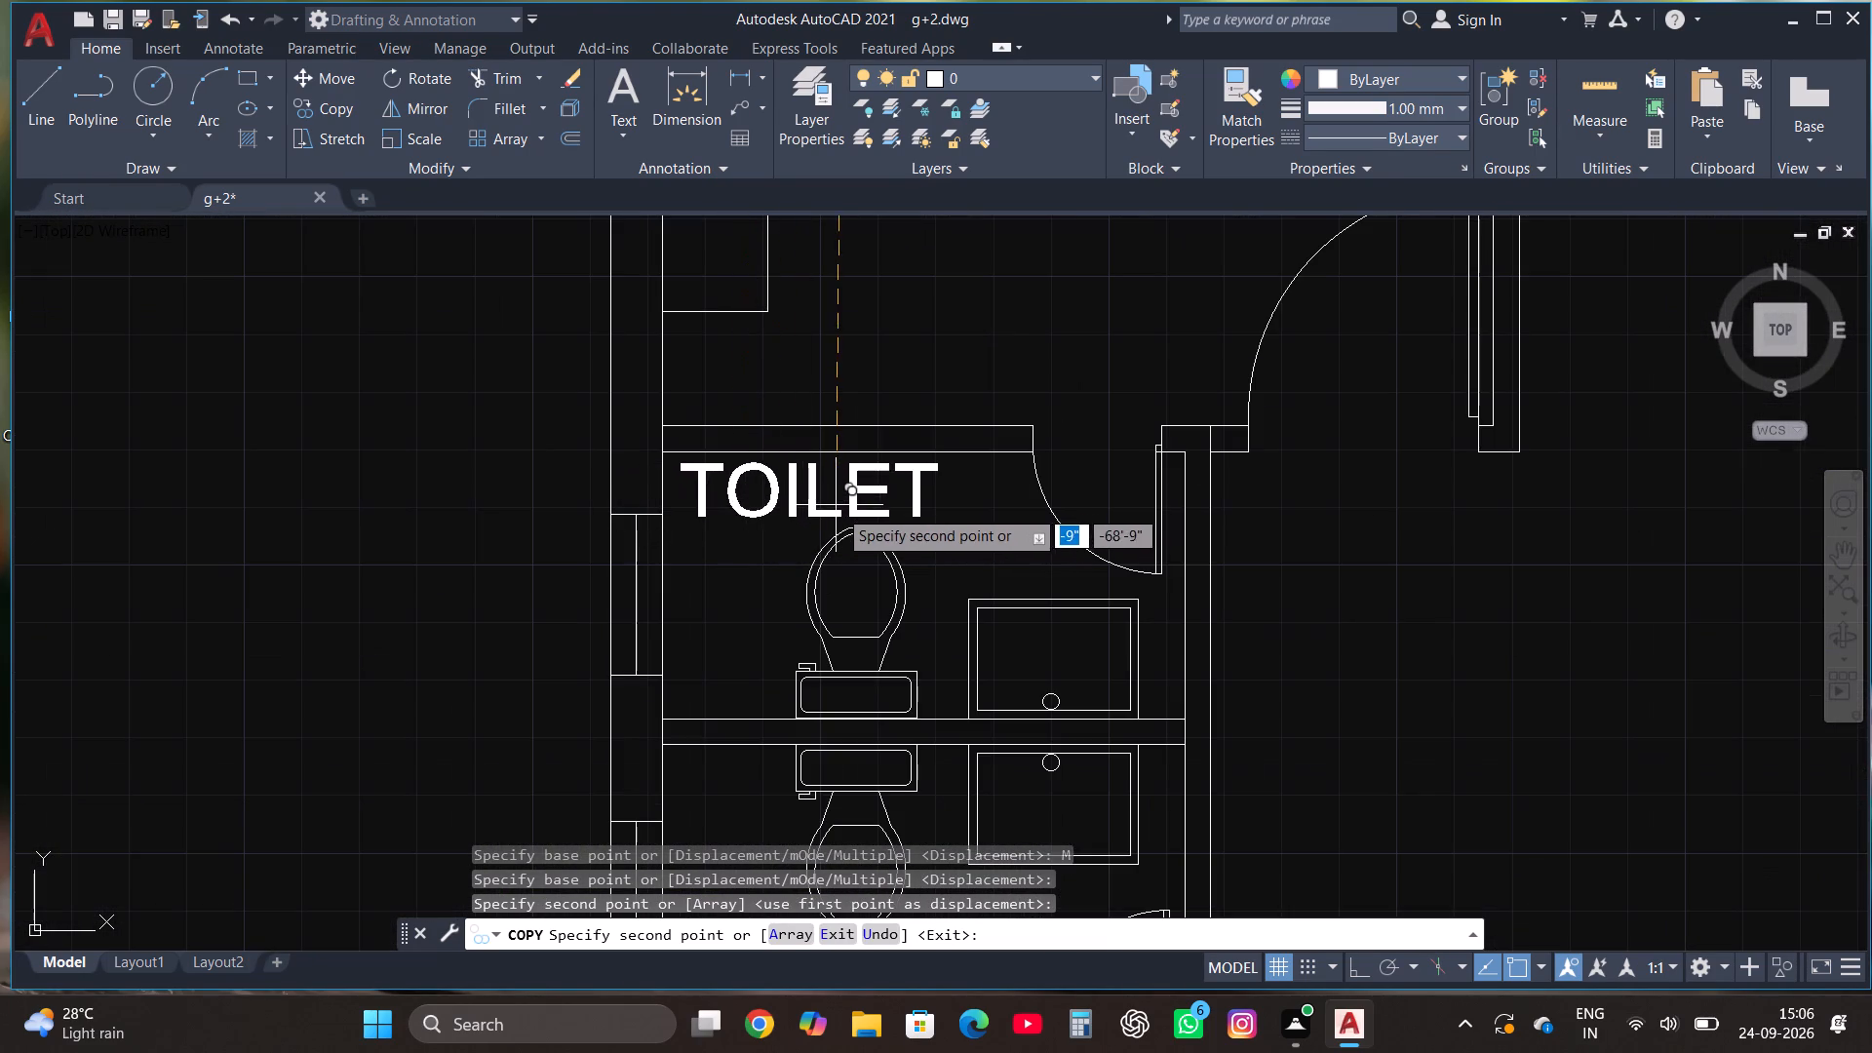
left_click(851, 504)
scroll(878, 484, "down", 2)
scroll(883, 691, "up", 1)
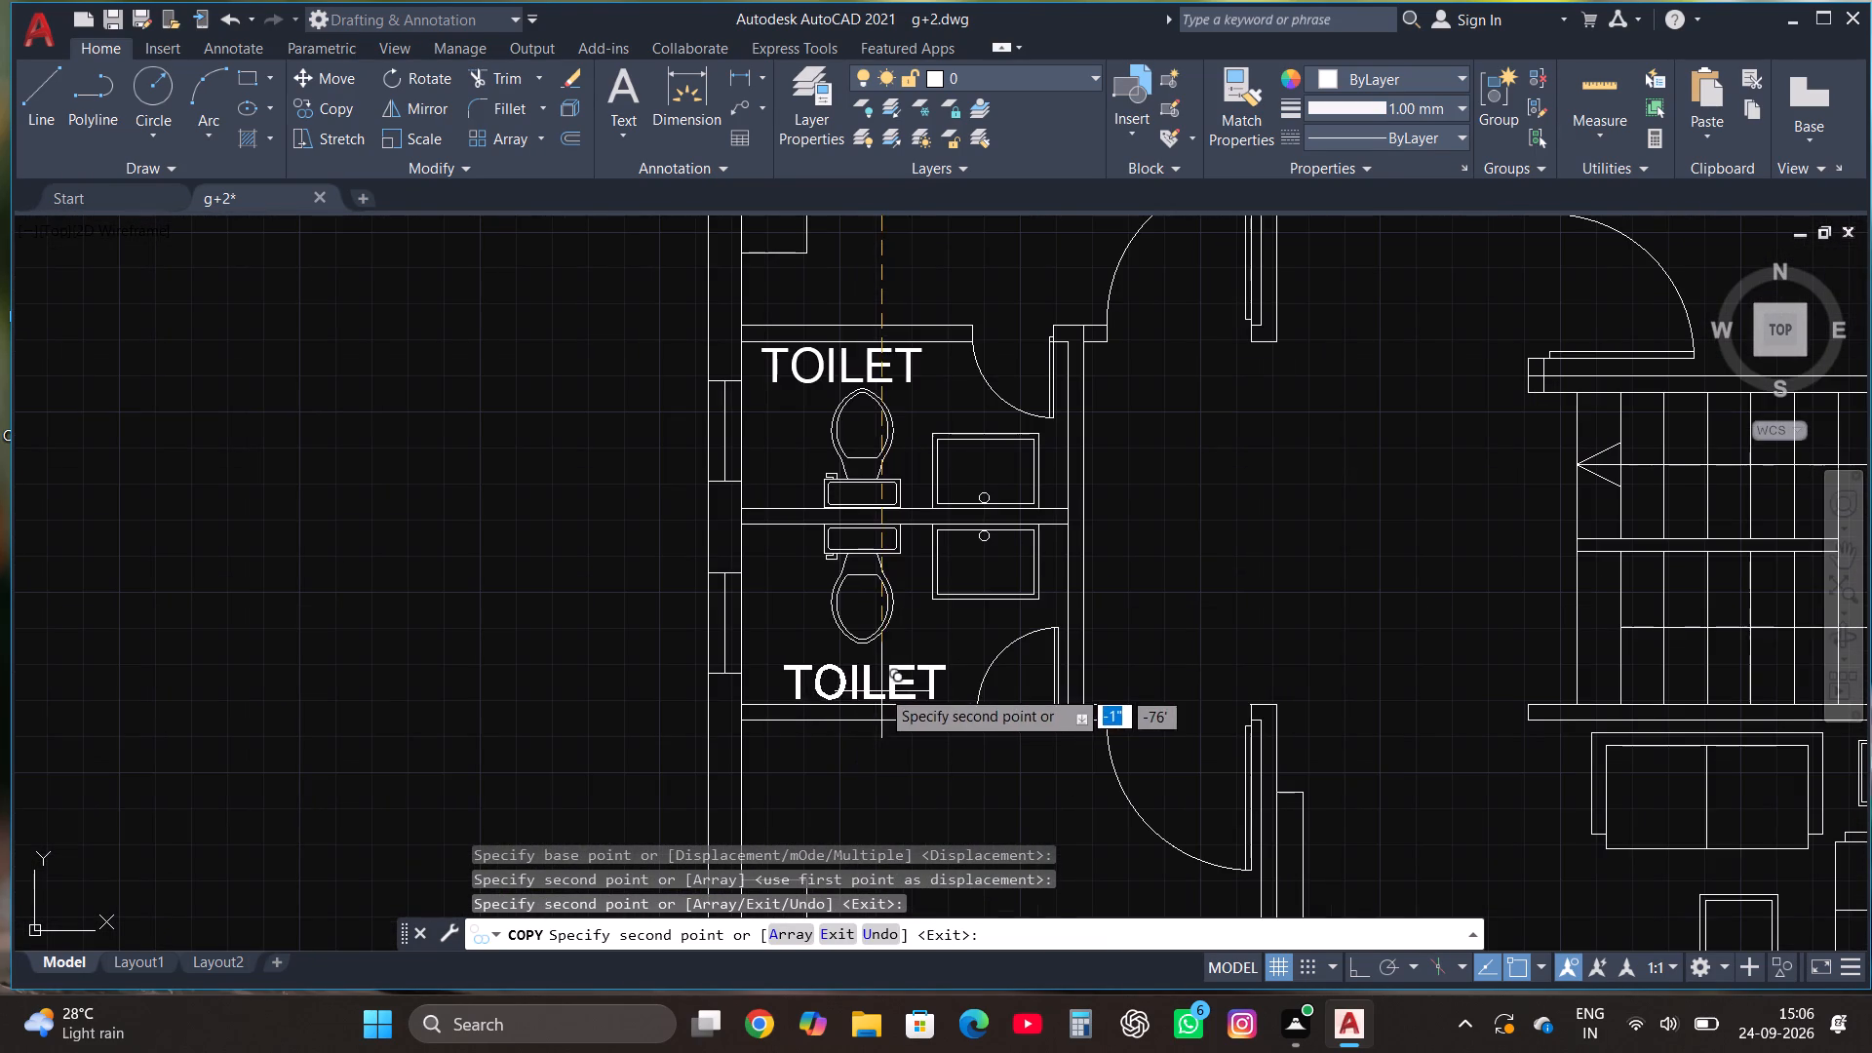
left_click(871, 675)
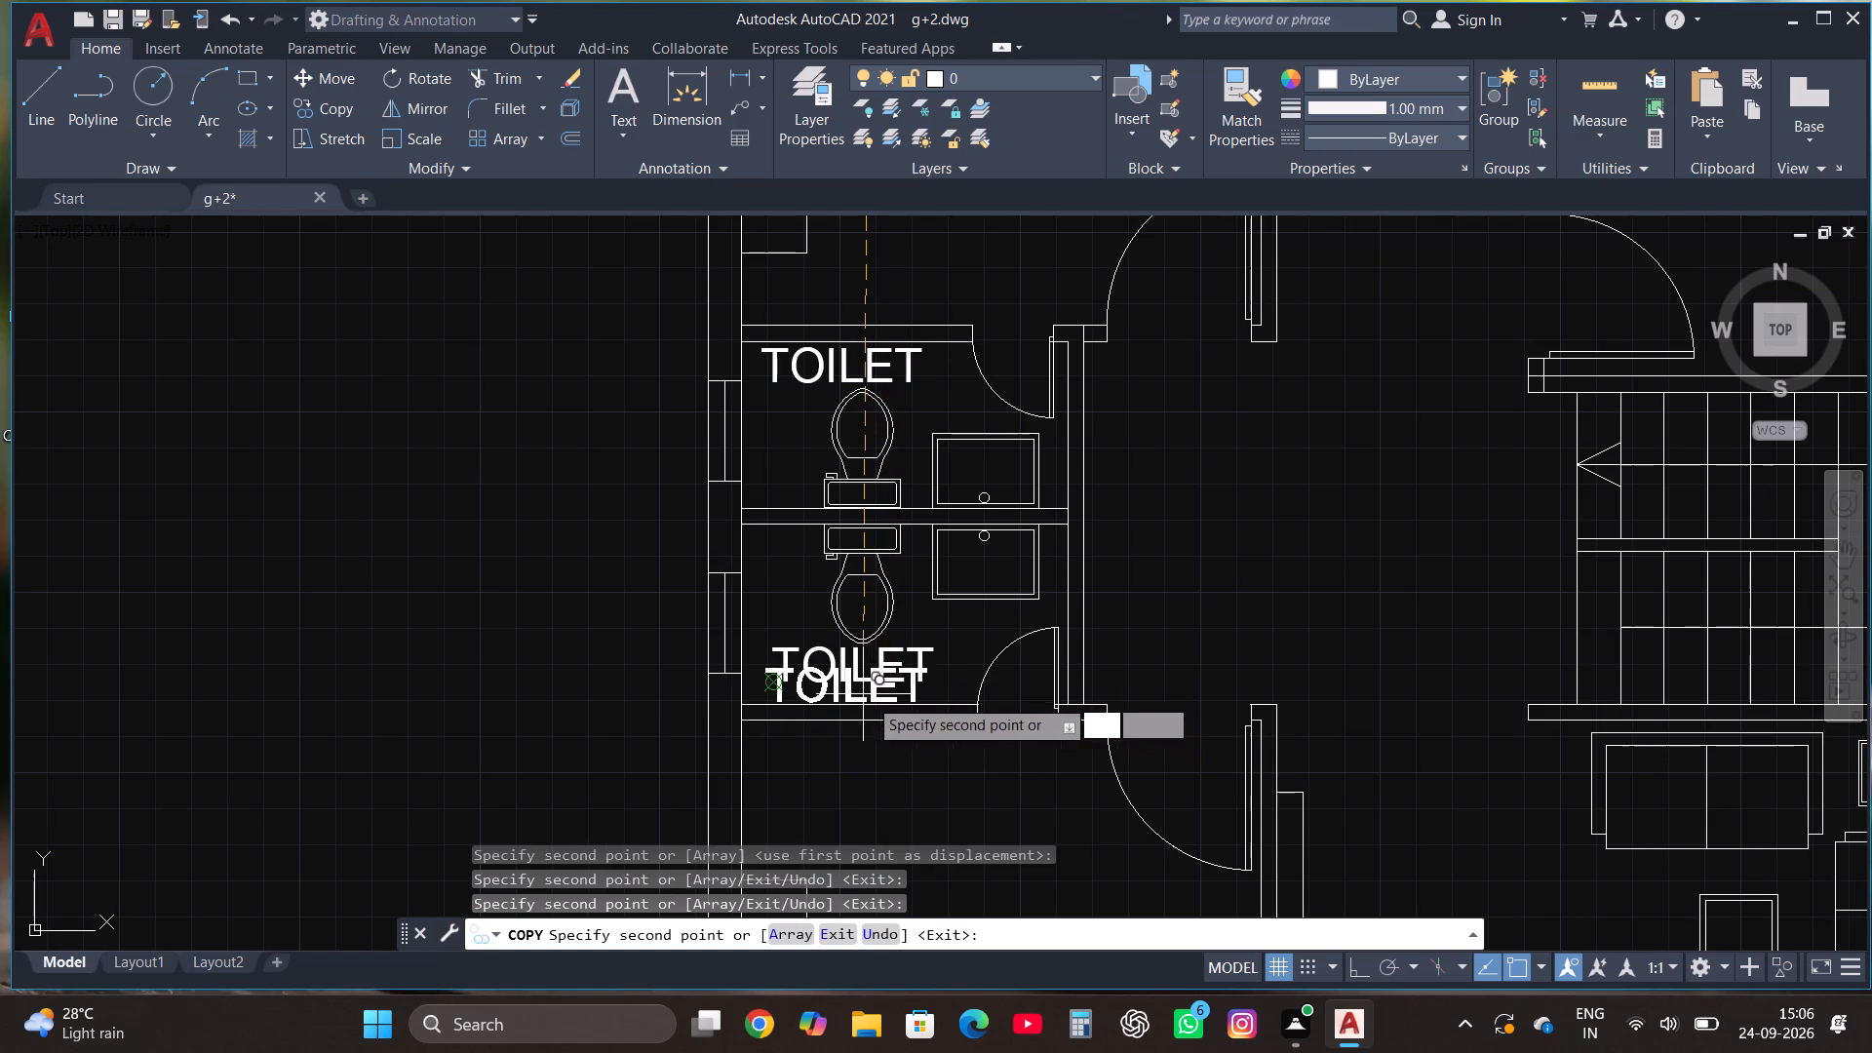
scroll(923, 709, "down", 3)
key("Escape")
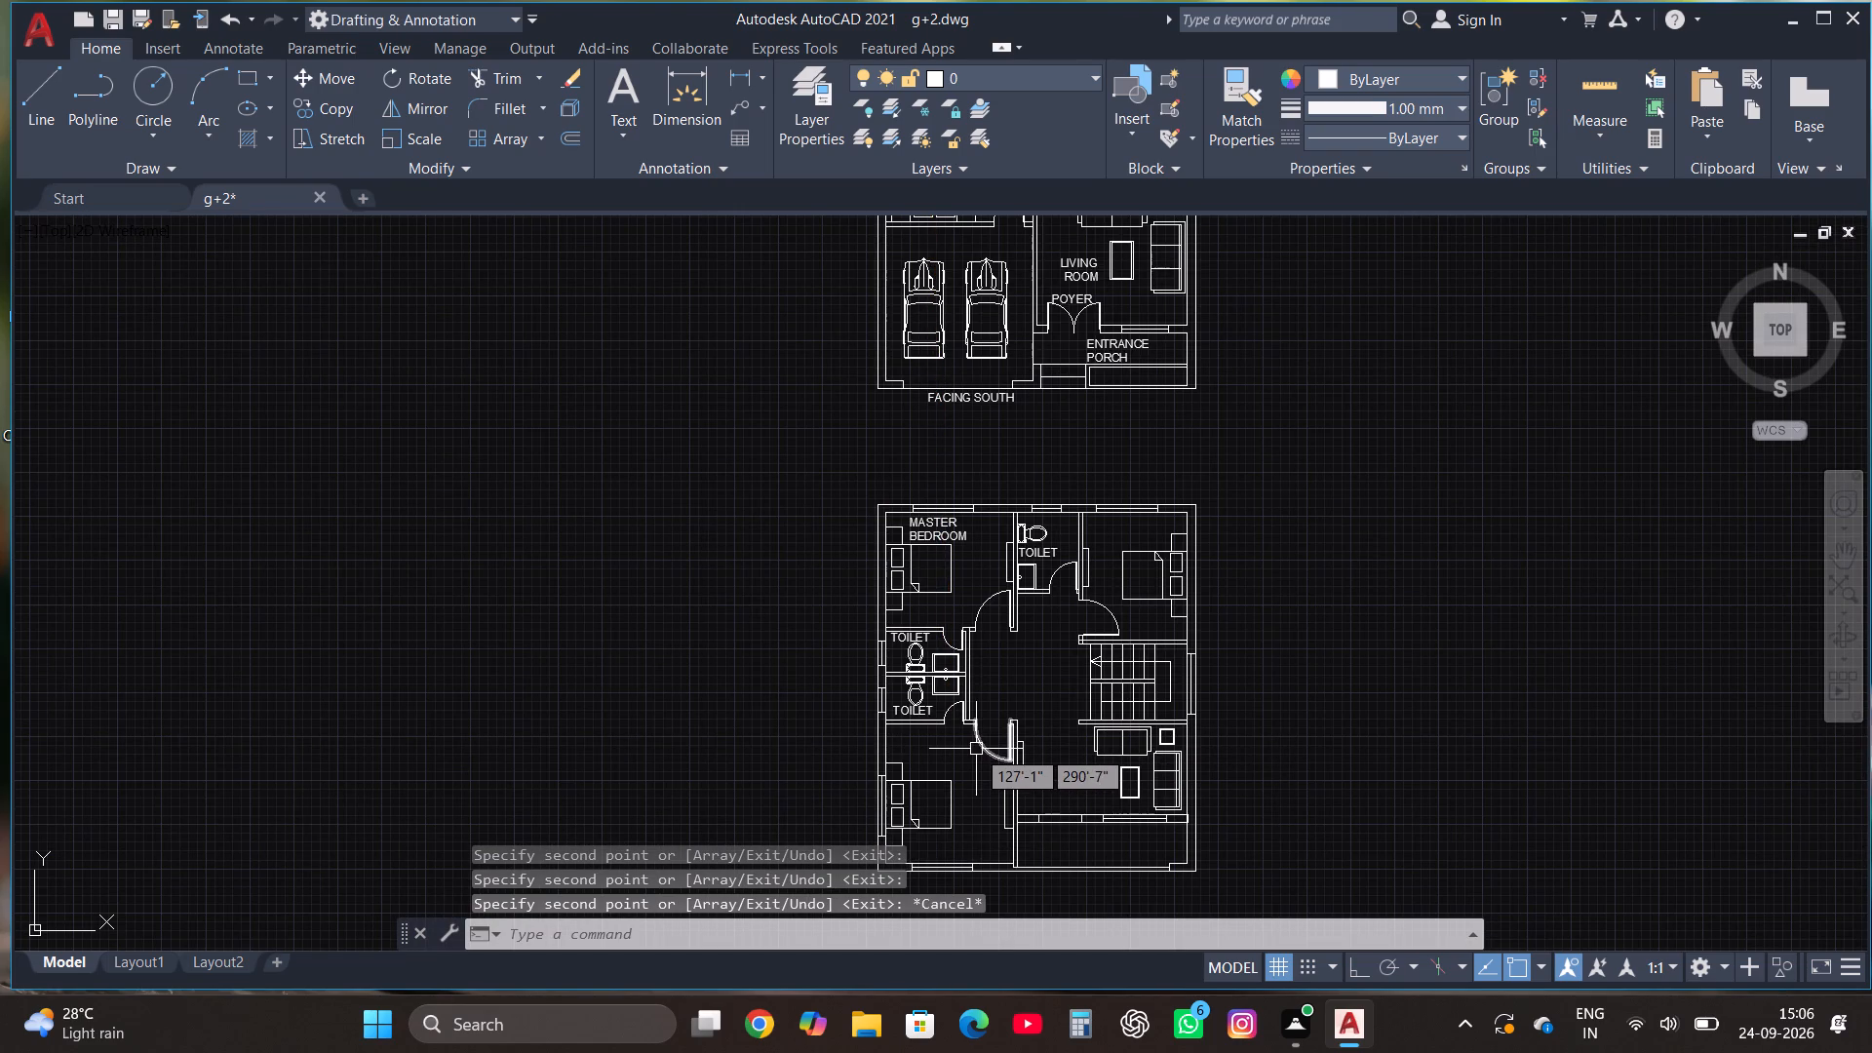
Copy the MASTER BEDROOM label from the lower plan's upper-left bedroom to above the bed in its lower-left bedroom.
left_click(949, 521)
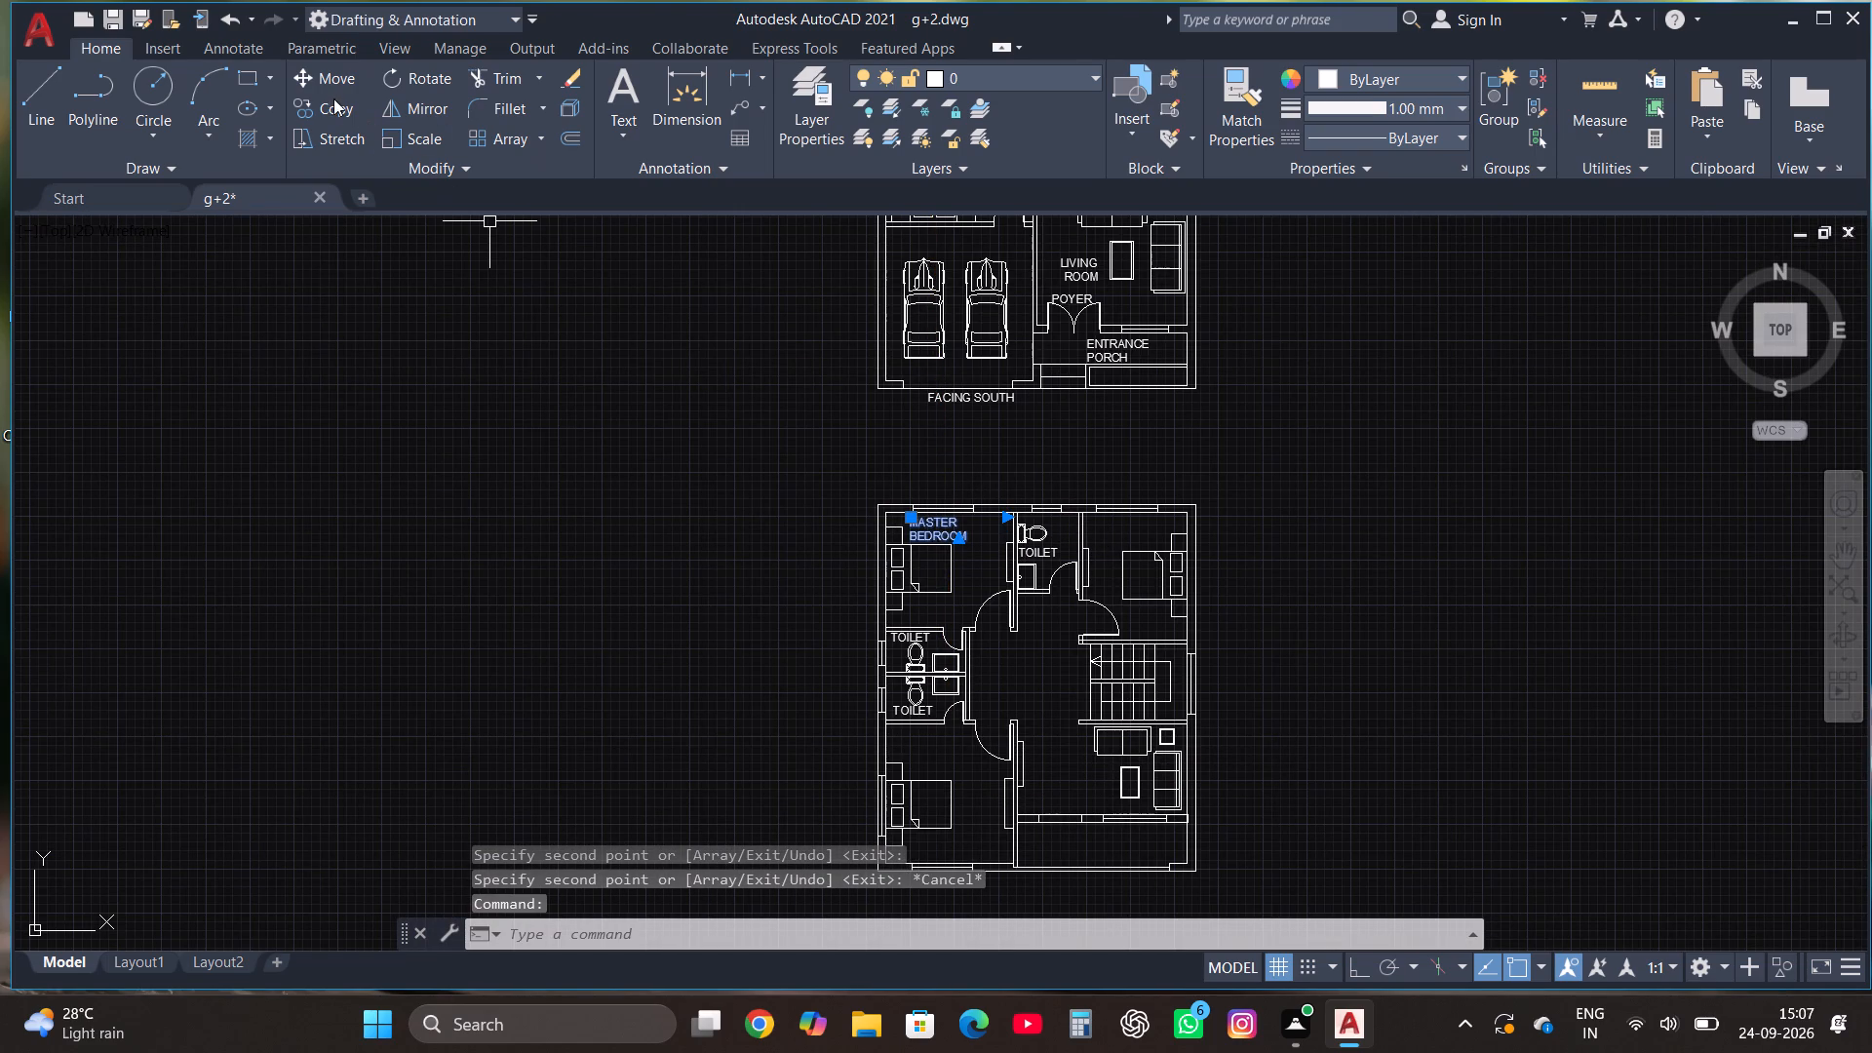
left_click(333, 108)
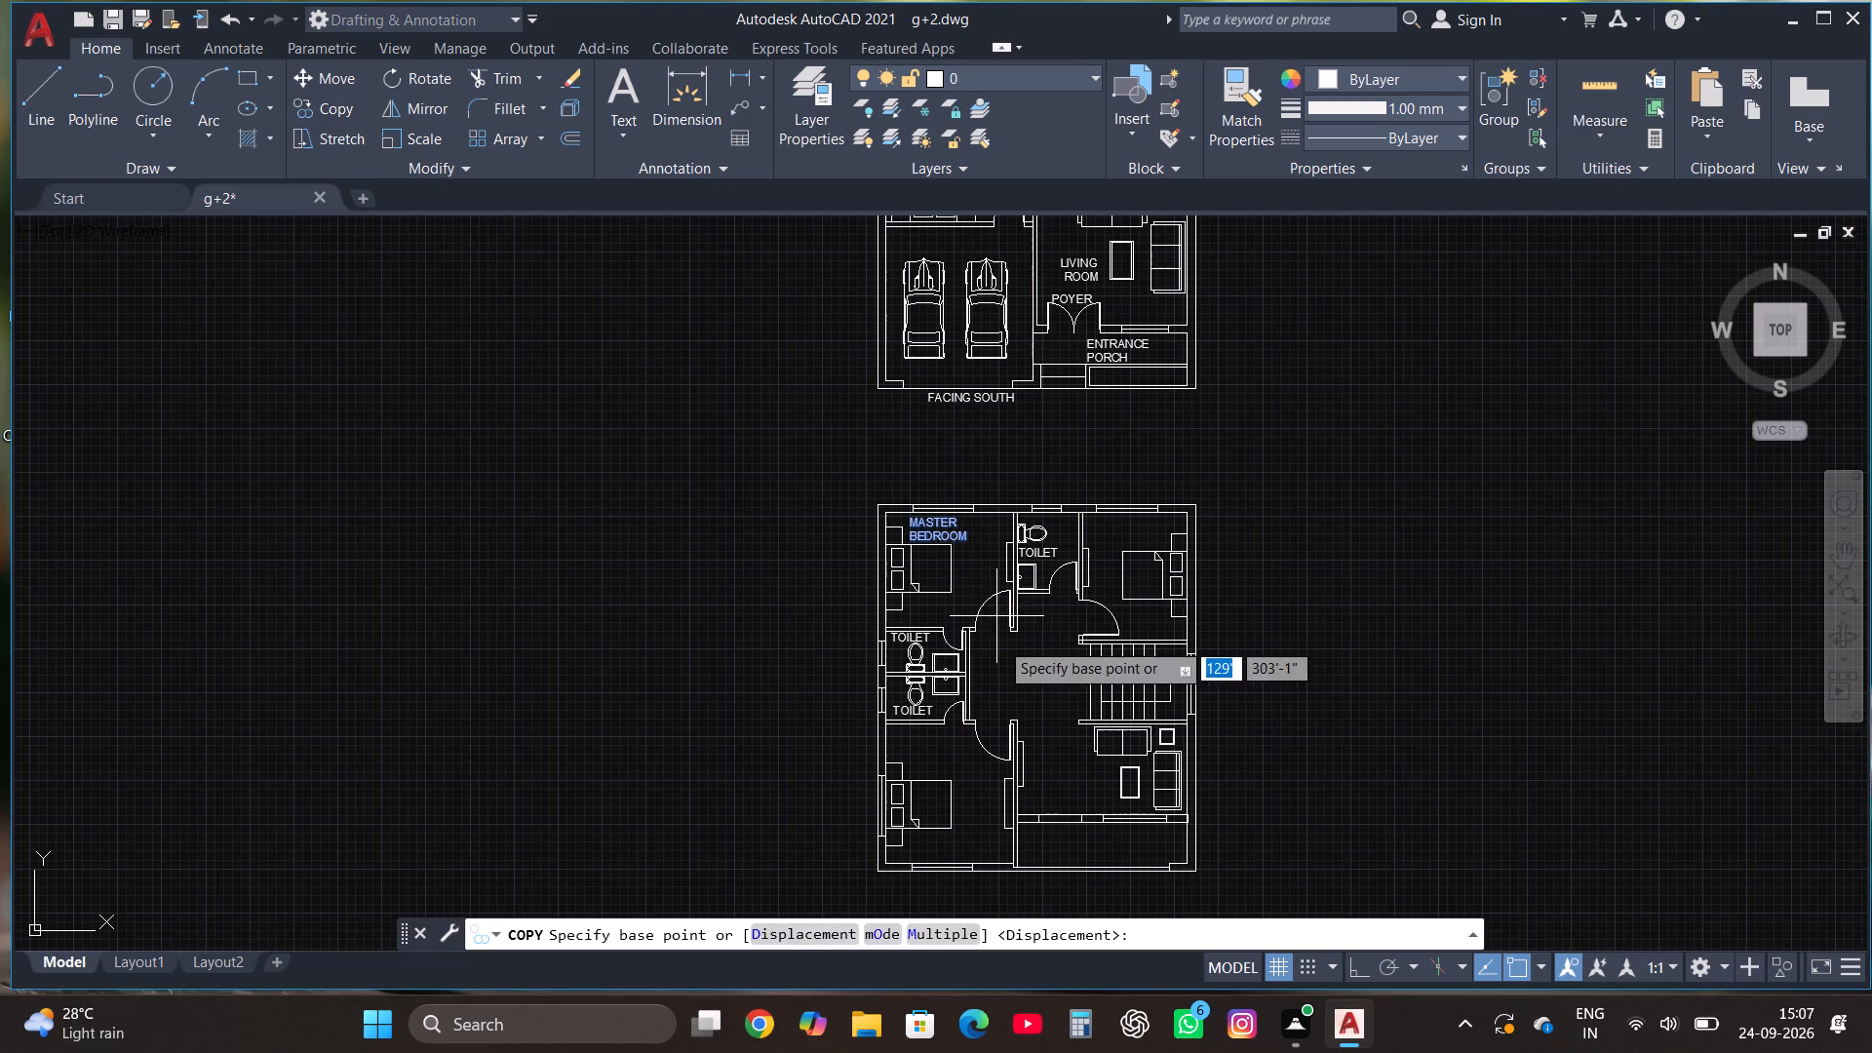
left_click(924, 534)
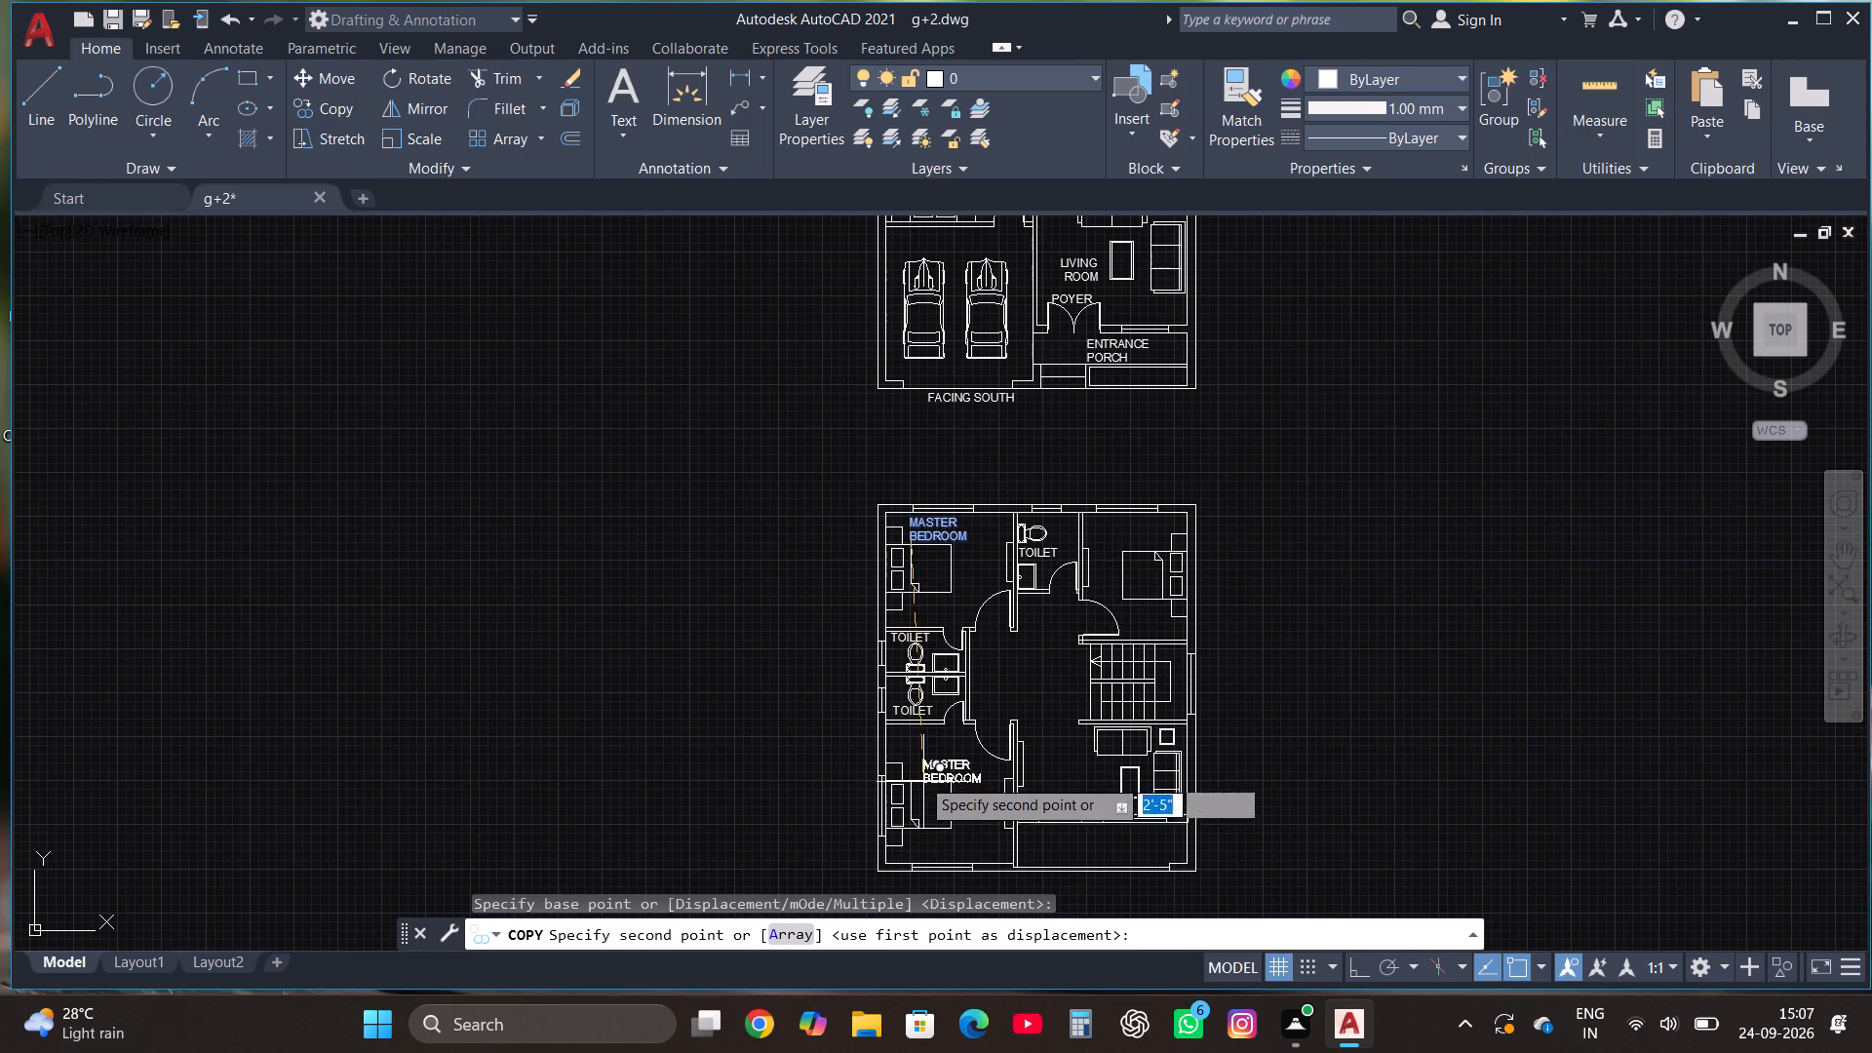
left_click(910, 761)
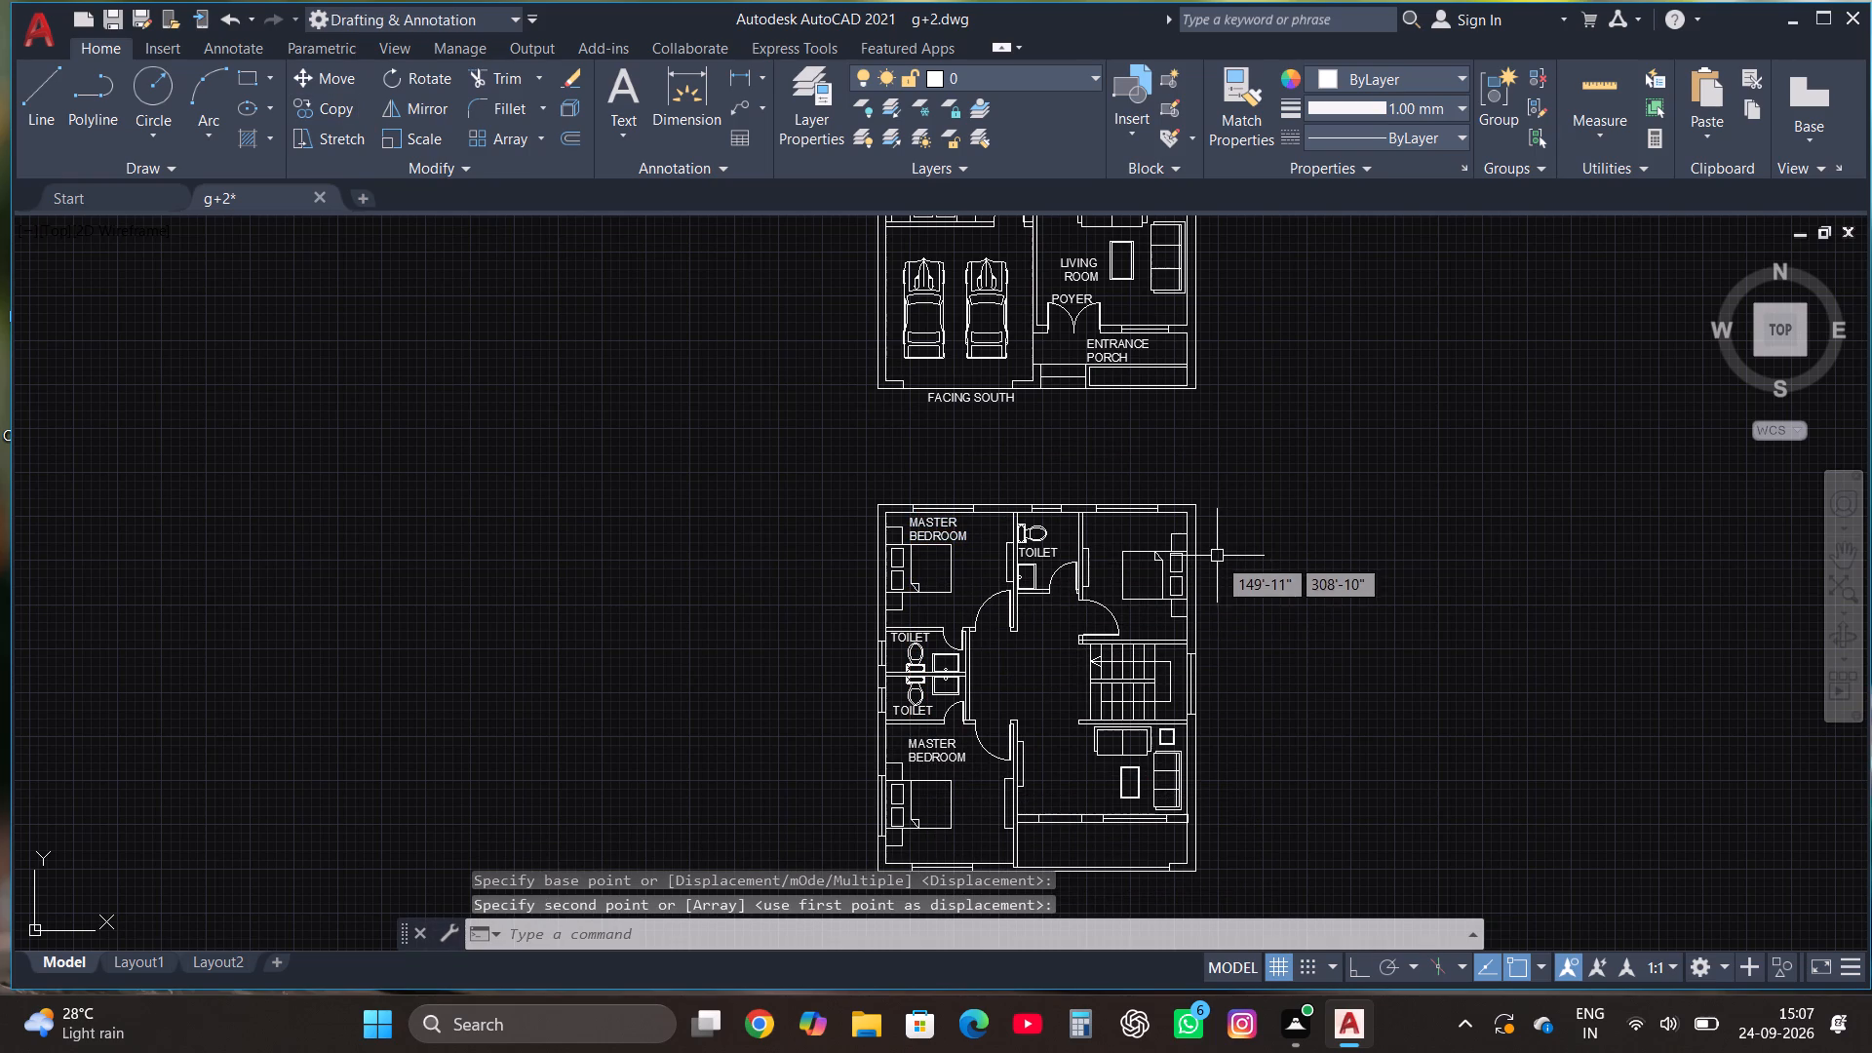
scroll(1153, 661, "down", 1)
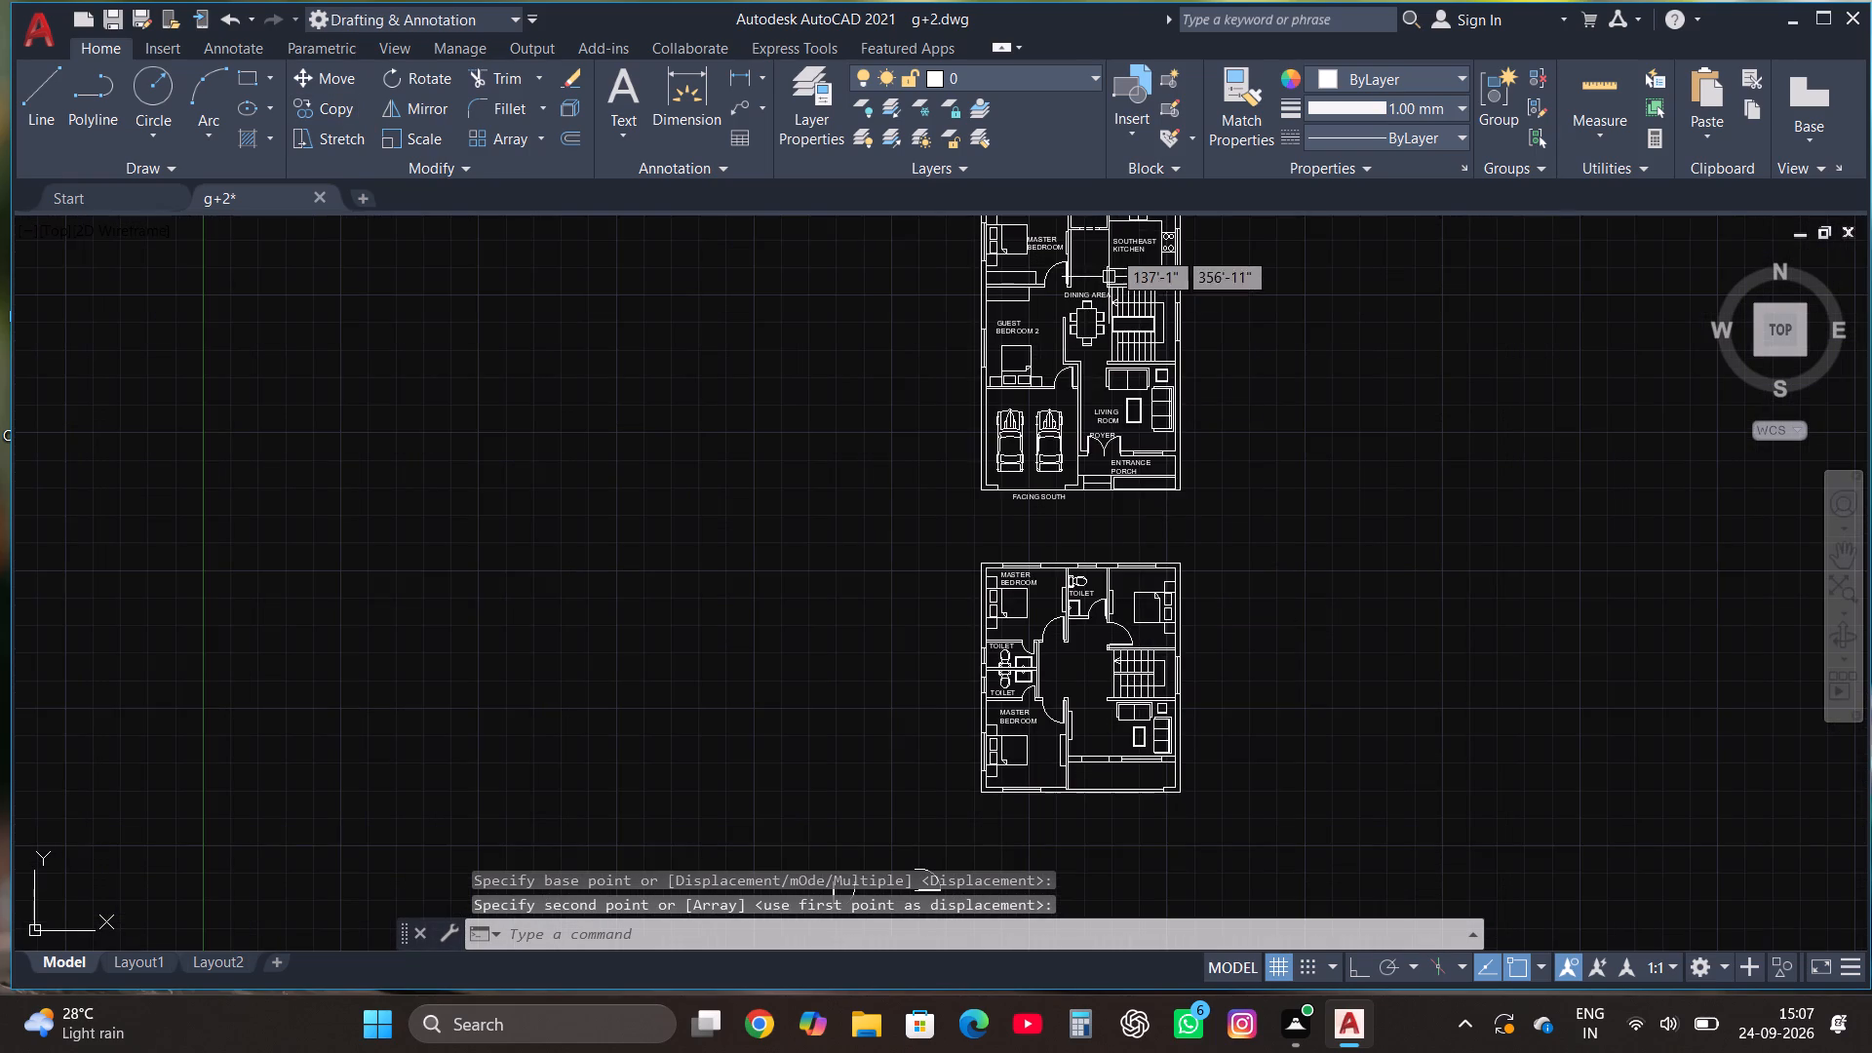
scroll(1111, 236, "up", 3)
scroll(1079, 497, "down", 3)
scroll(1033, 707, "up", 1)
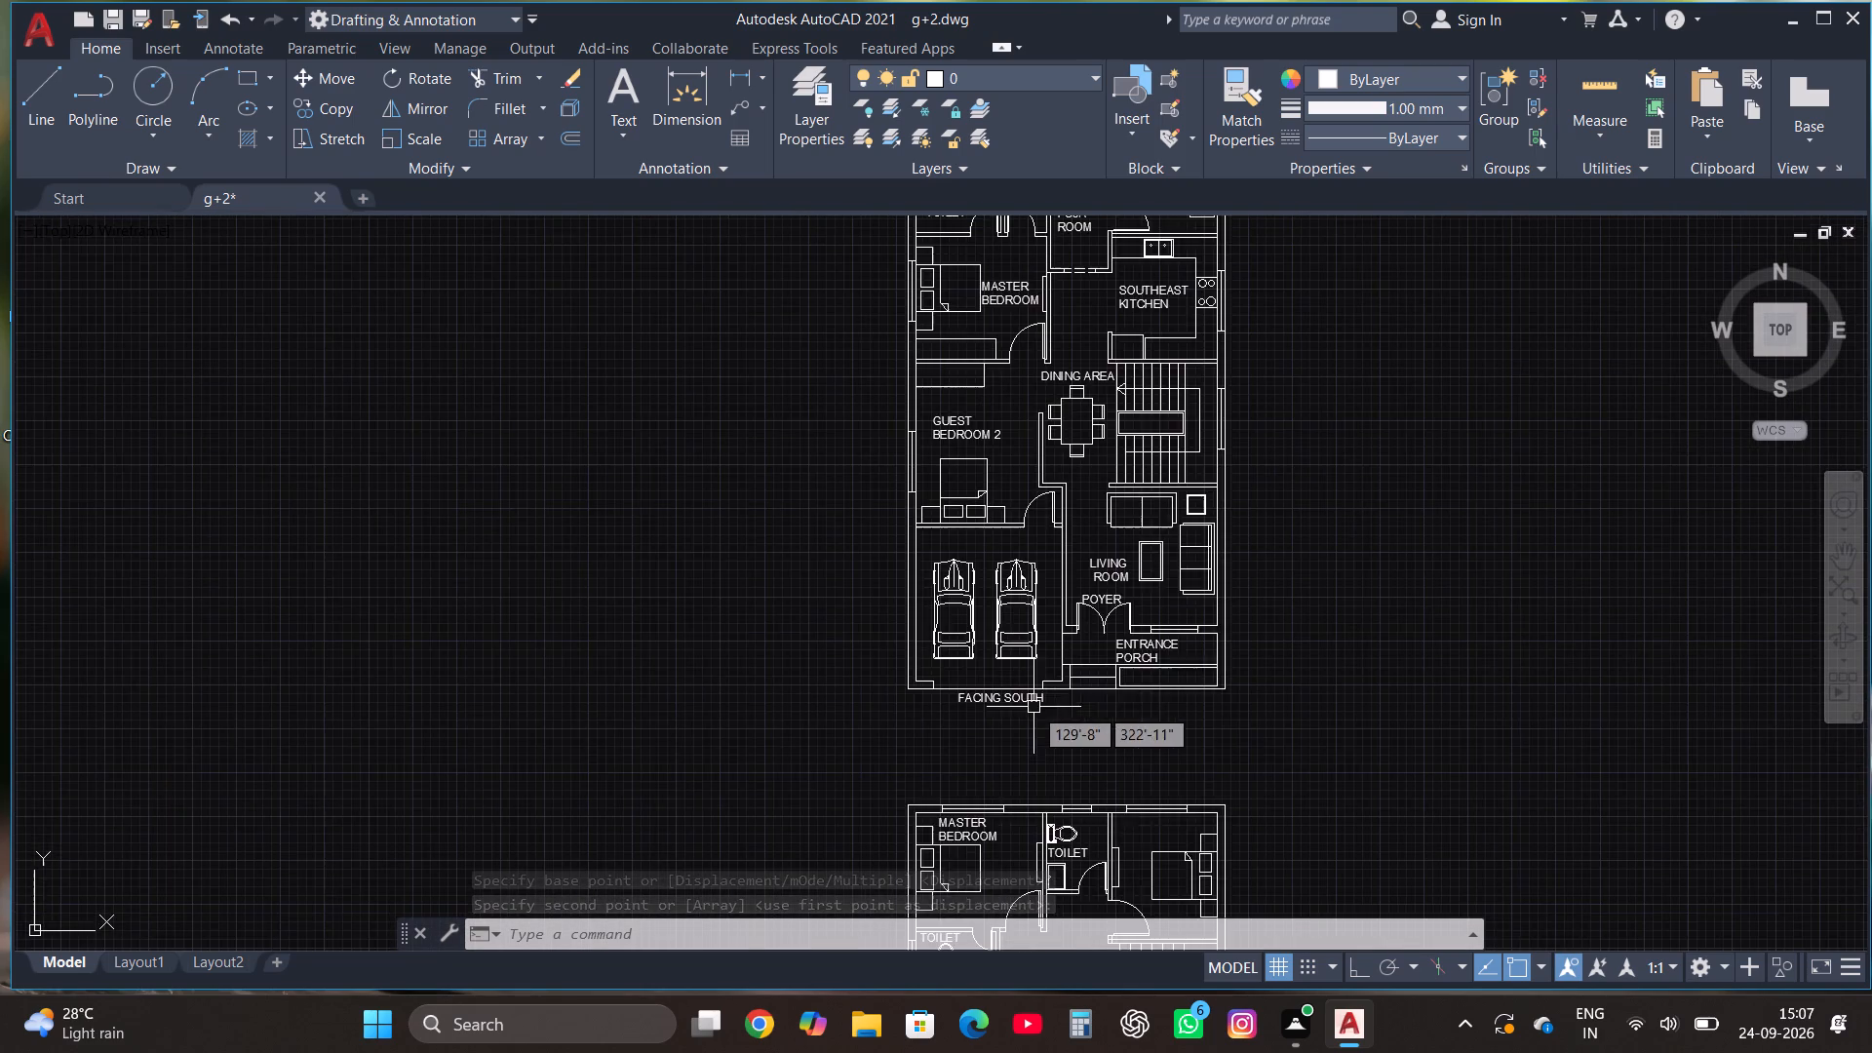
Copy the MASTER BEDROOM label from the lower plan's upper-left bedroom to above the bed in its upper-right bedroom.
scroll(1035, 685, "down", 2)
scroll(1036, 749, "up", 3)
left_click(910, 746)
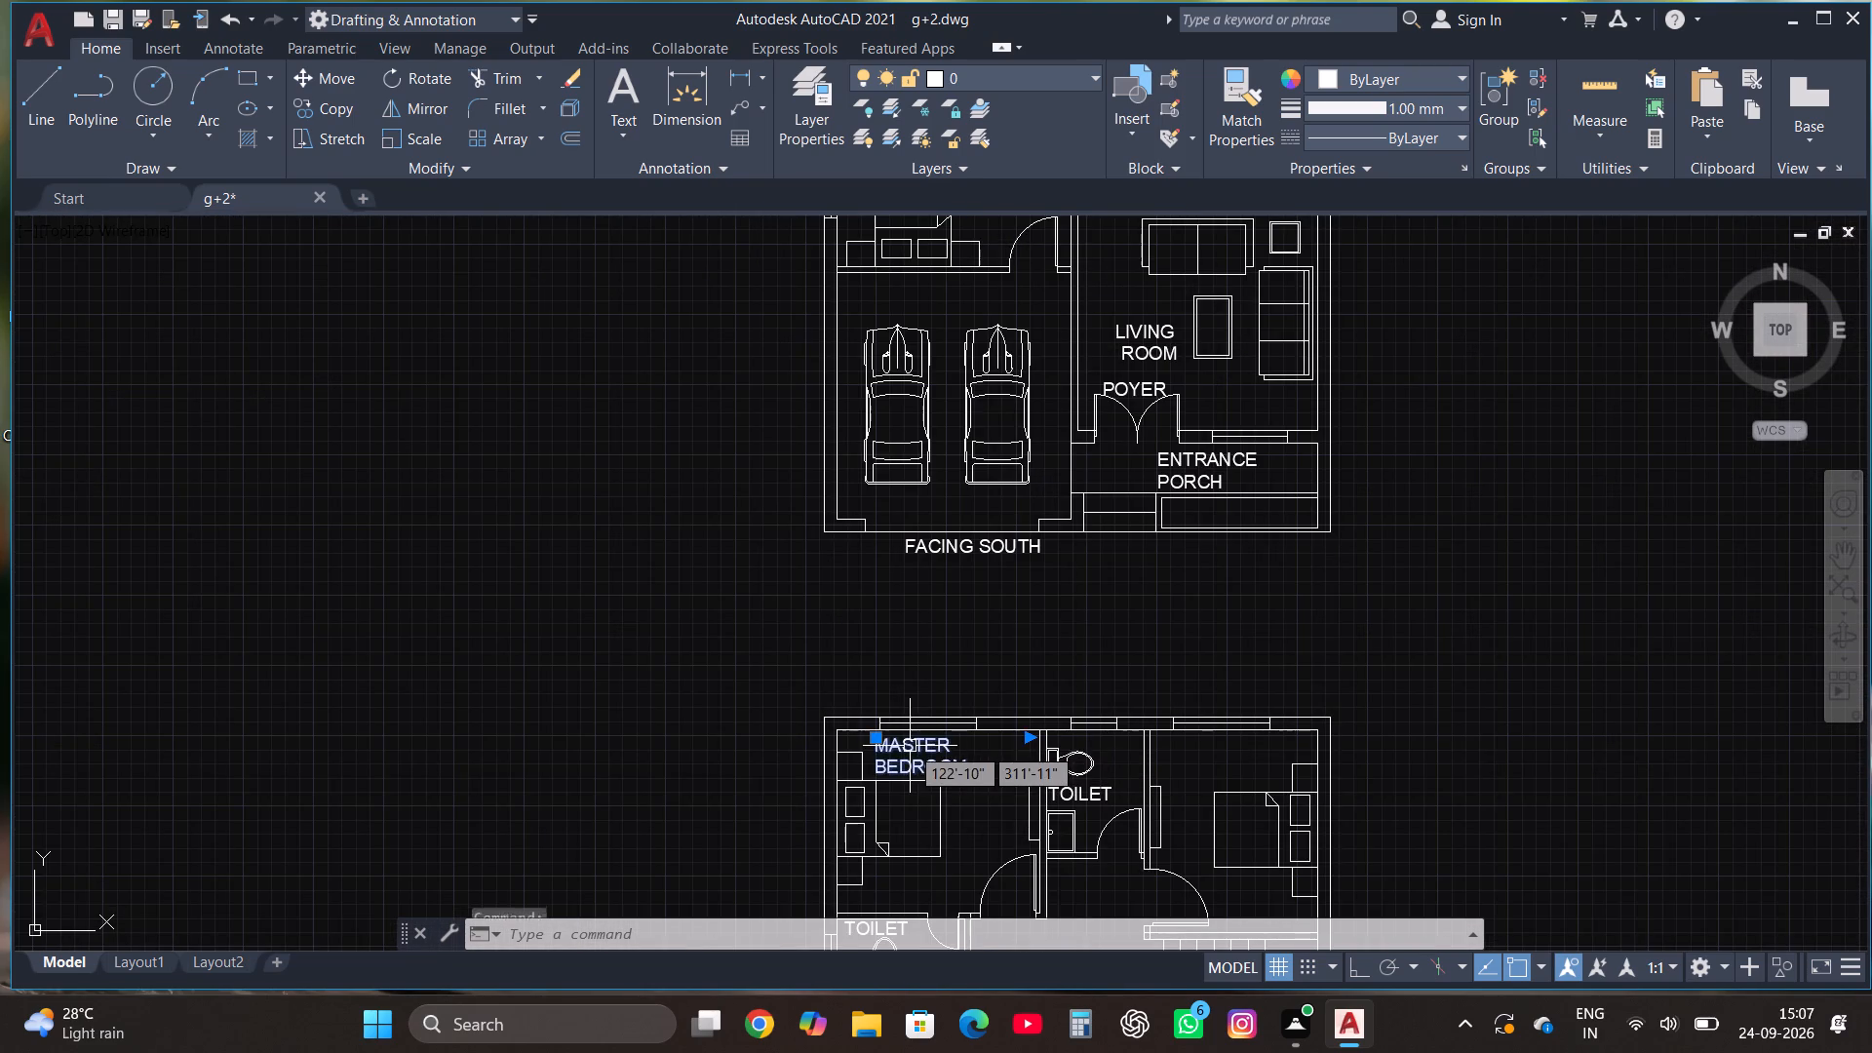
left_click(345, 108)
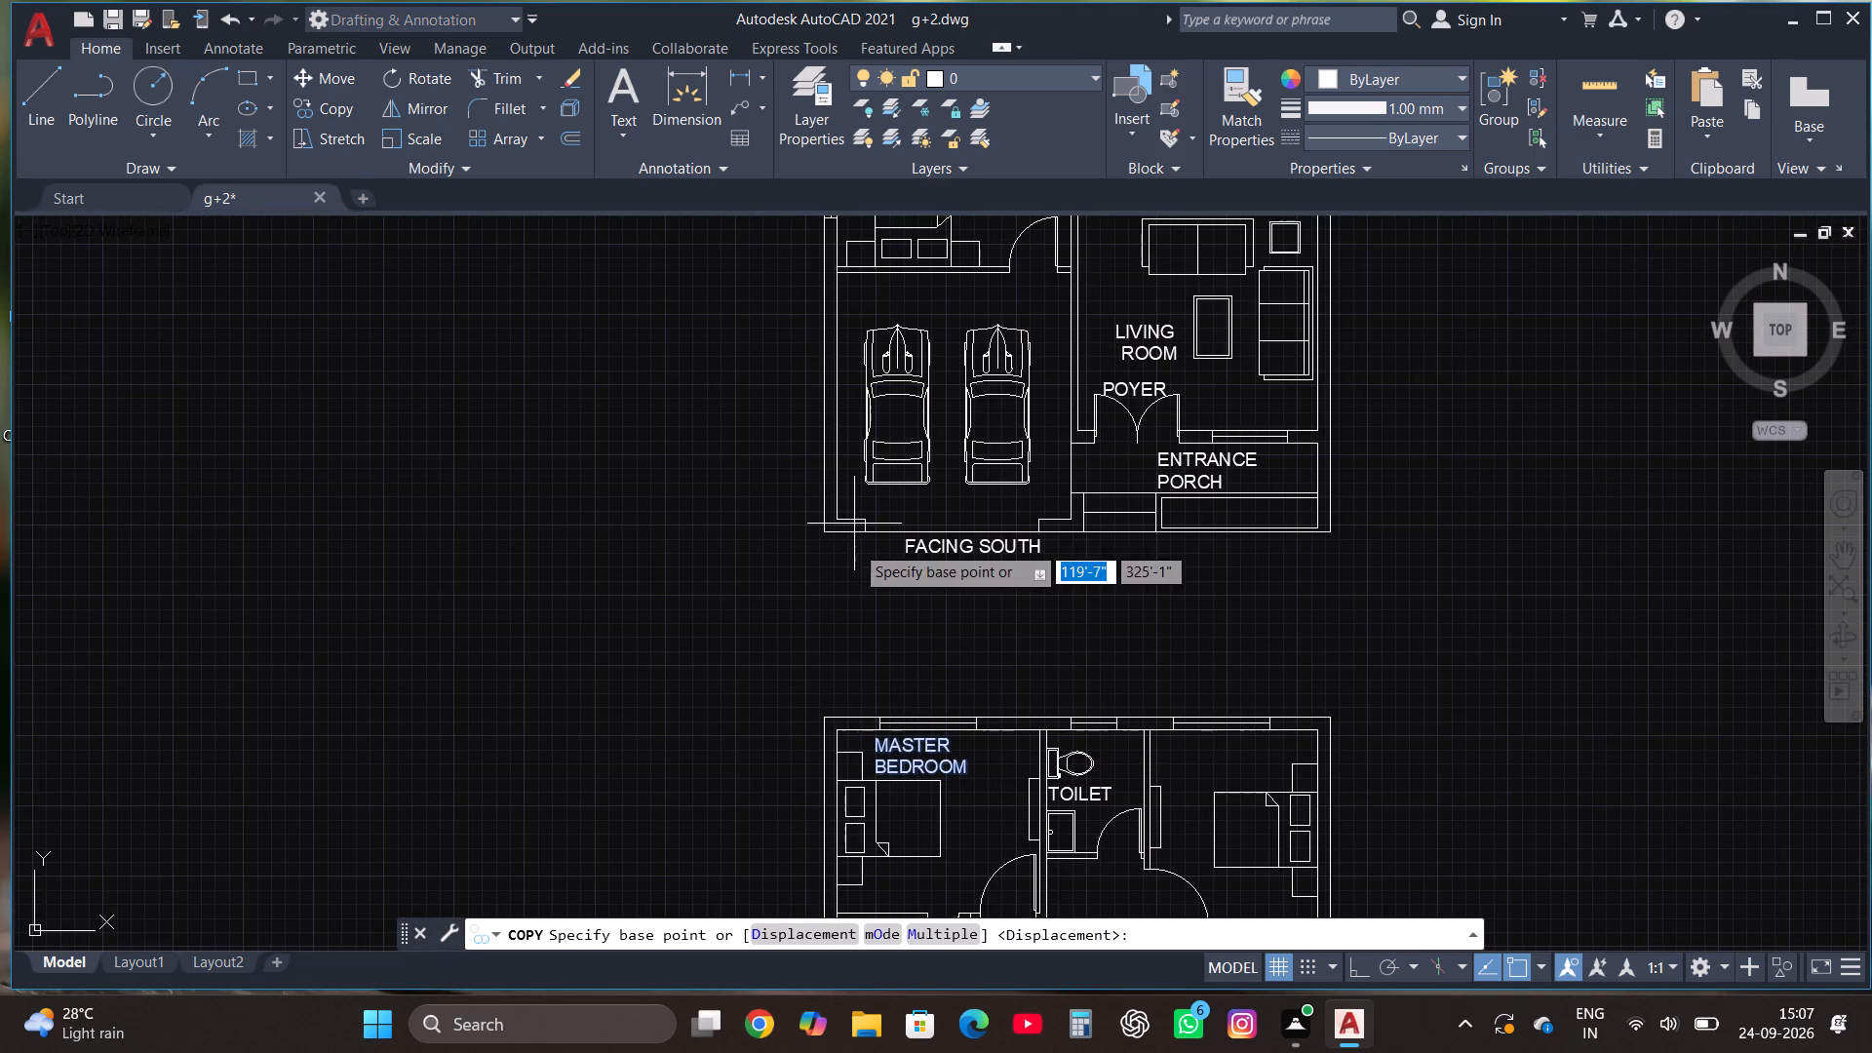
left_click(891, 751)
scroll(1208, 749, "up", 2)
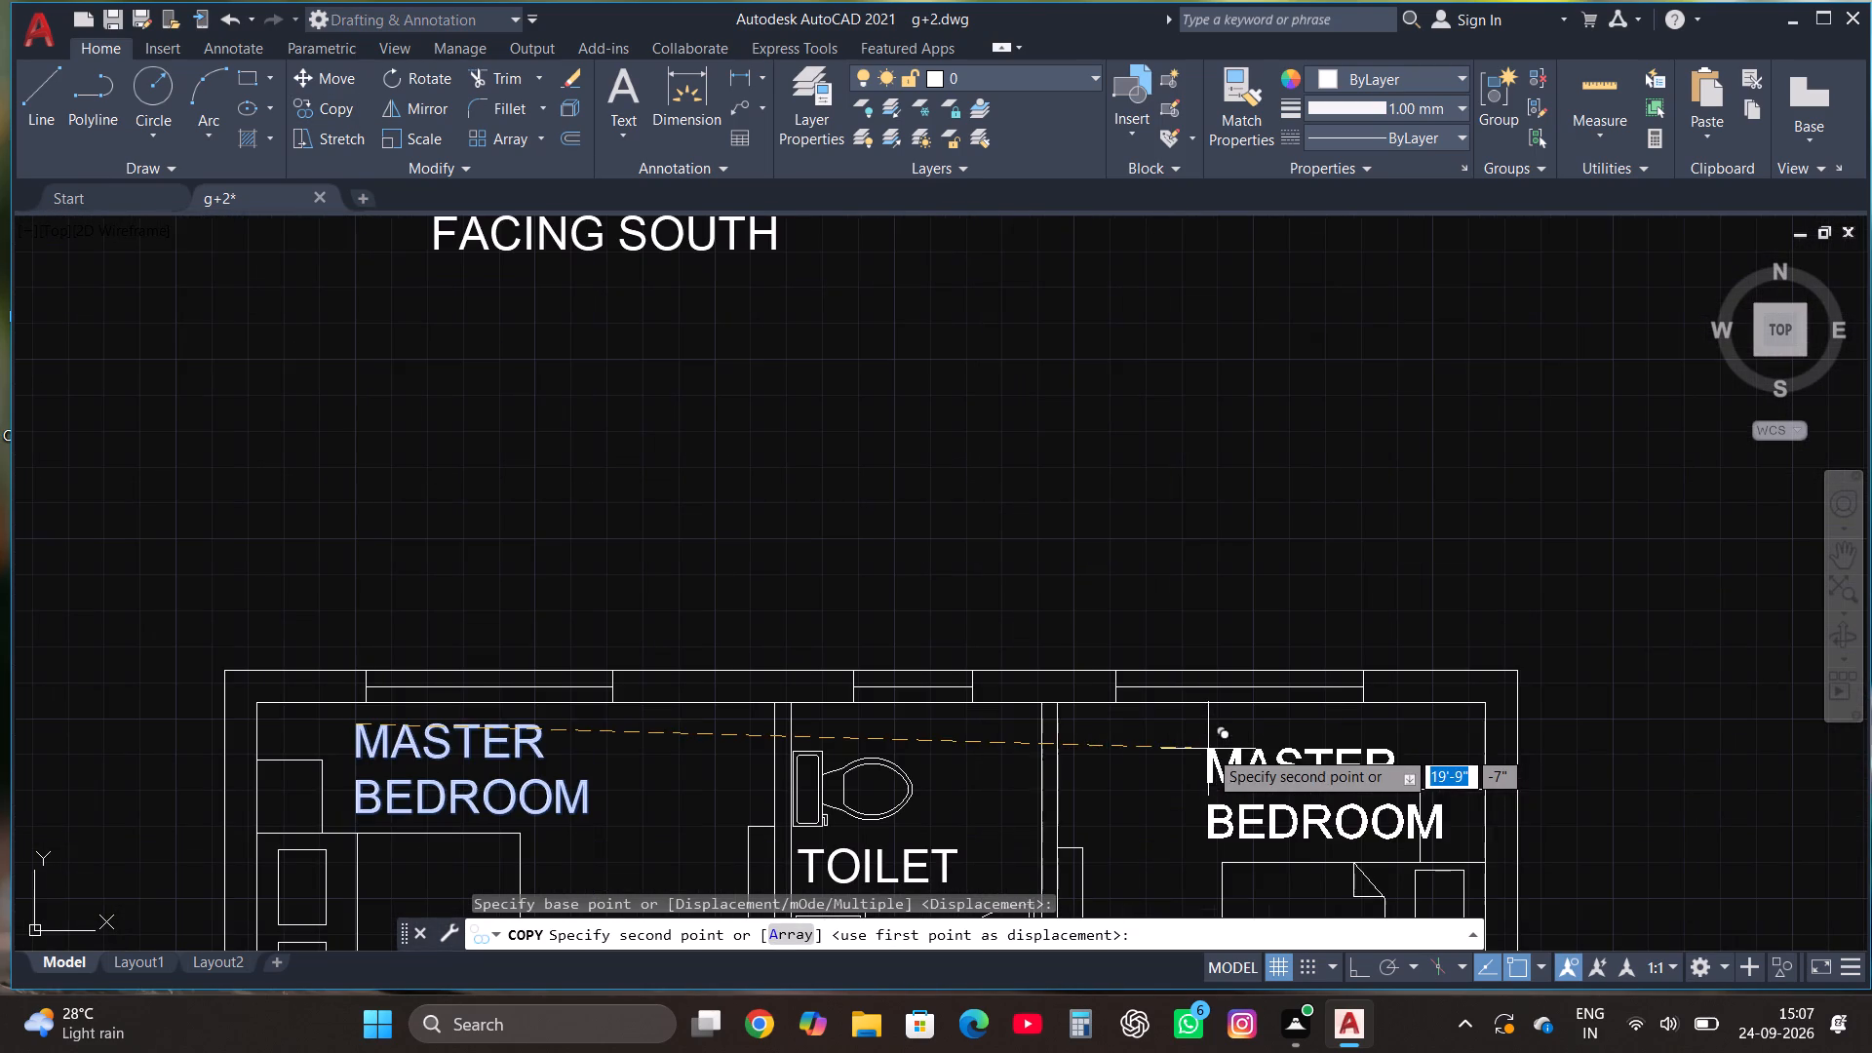
left_click(1141, 739)
Edit the copied label in the lower plan's upper-right bedroom to read BEDROOM.
left_click(1150, 748)
right_click(1146, 747)
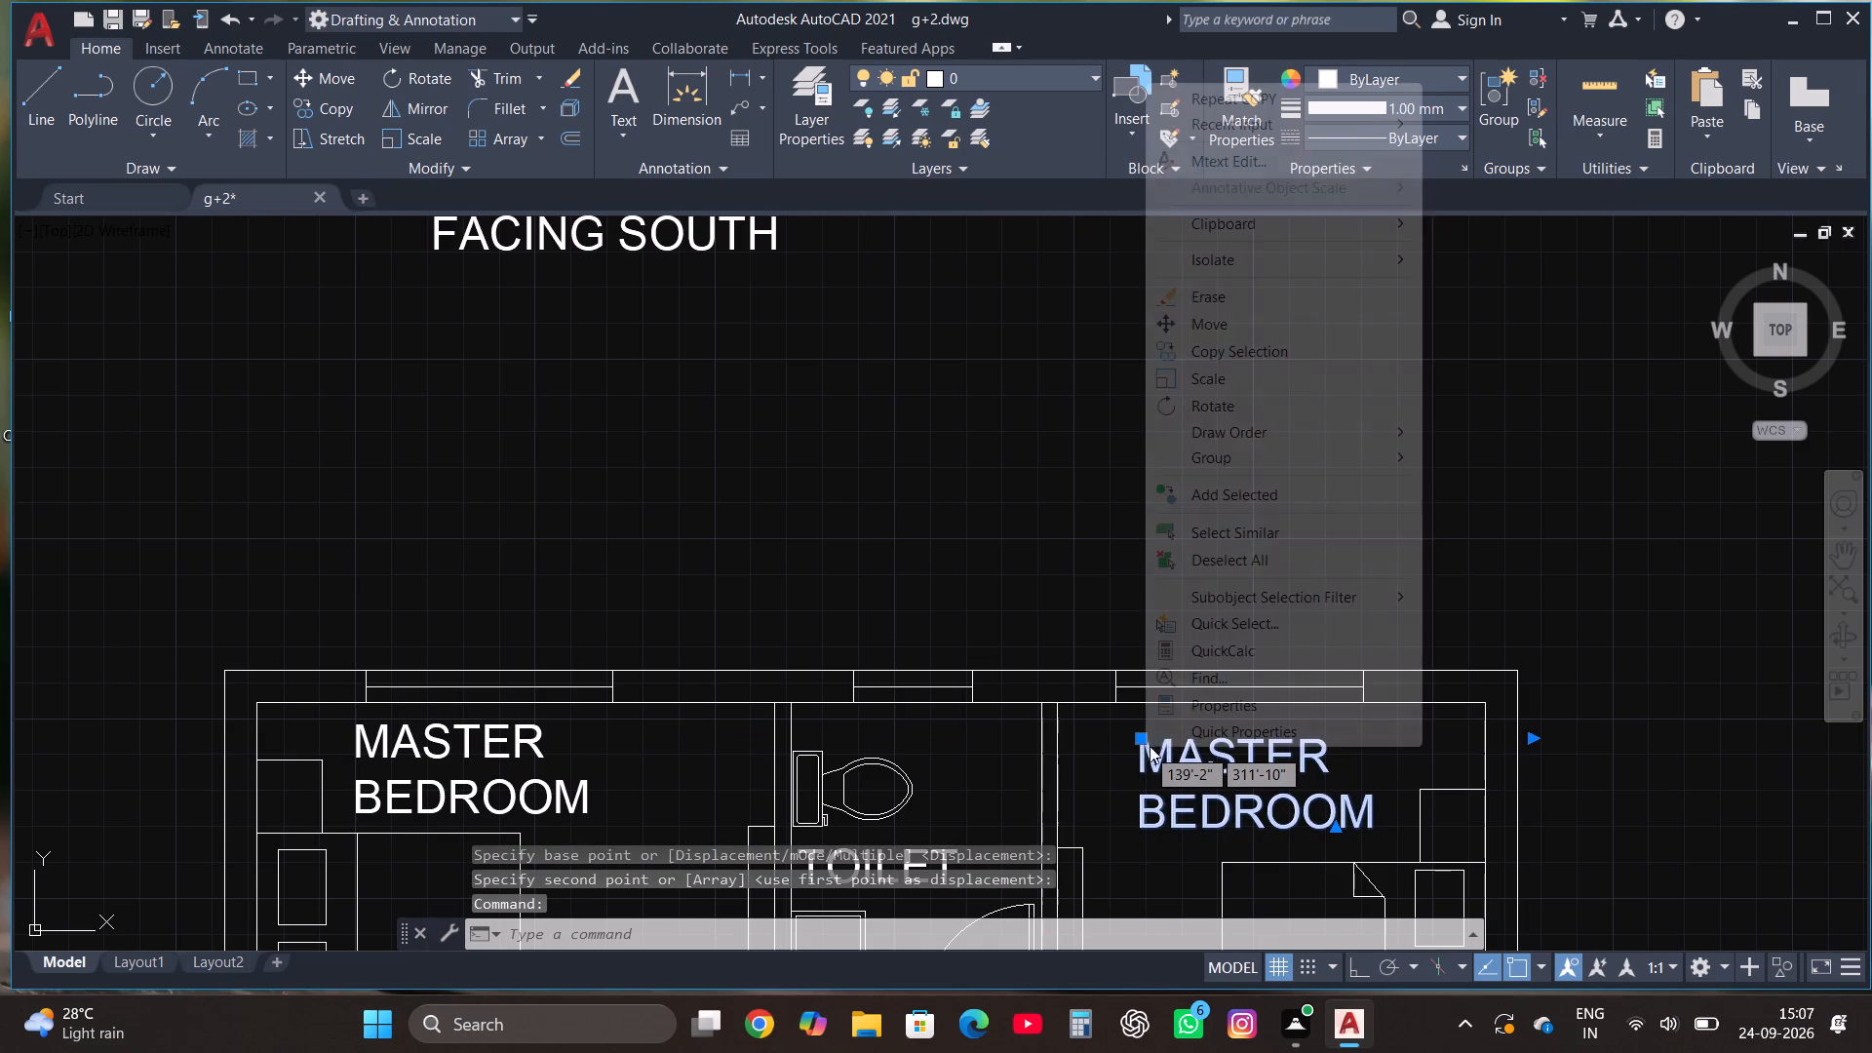
left_click(1225, 162)
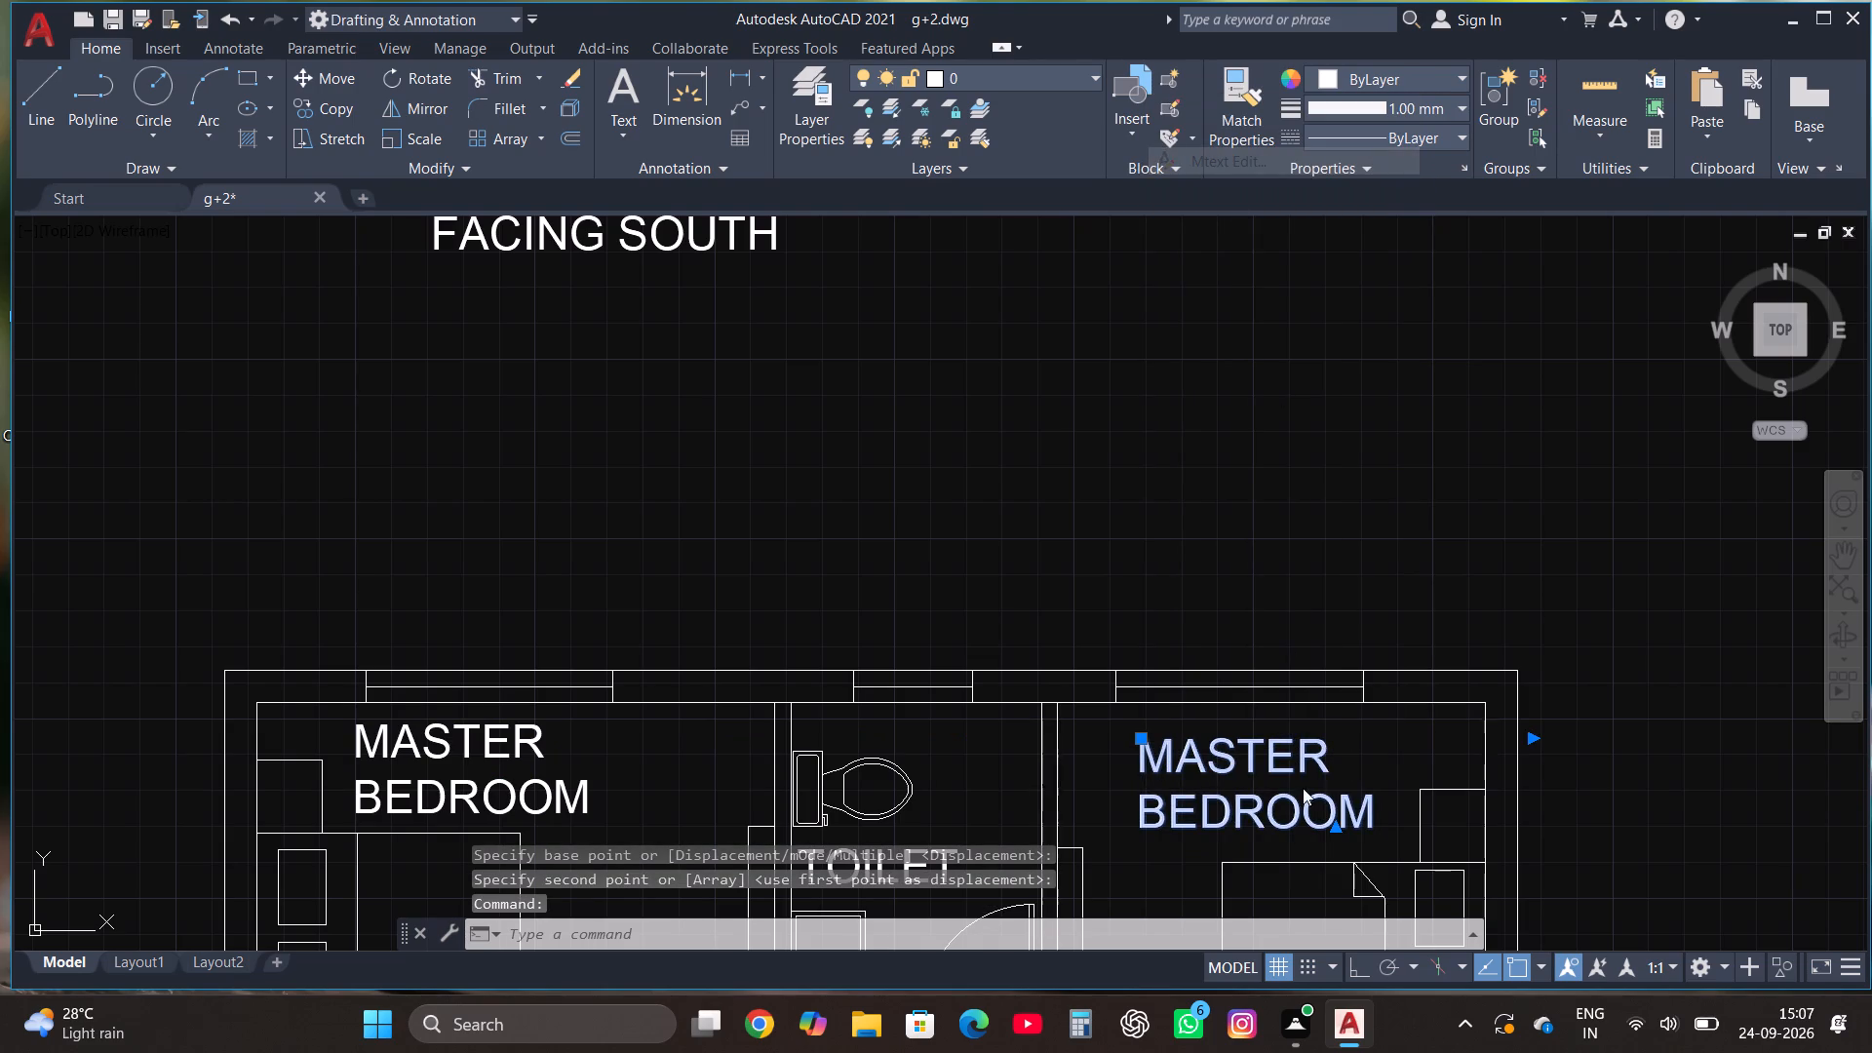
left_click(1329, 752)
key("BackSpace")
key("BackSpace")
key("BackSpace")
key("BackSpace")
key("BackSpace")
key("BackSpace")
key("BackSpace")
key("BackSpace")
key("BackSpace")
key("BackSpace")
key("BackSpace")
key("BackSpace")
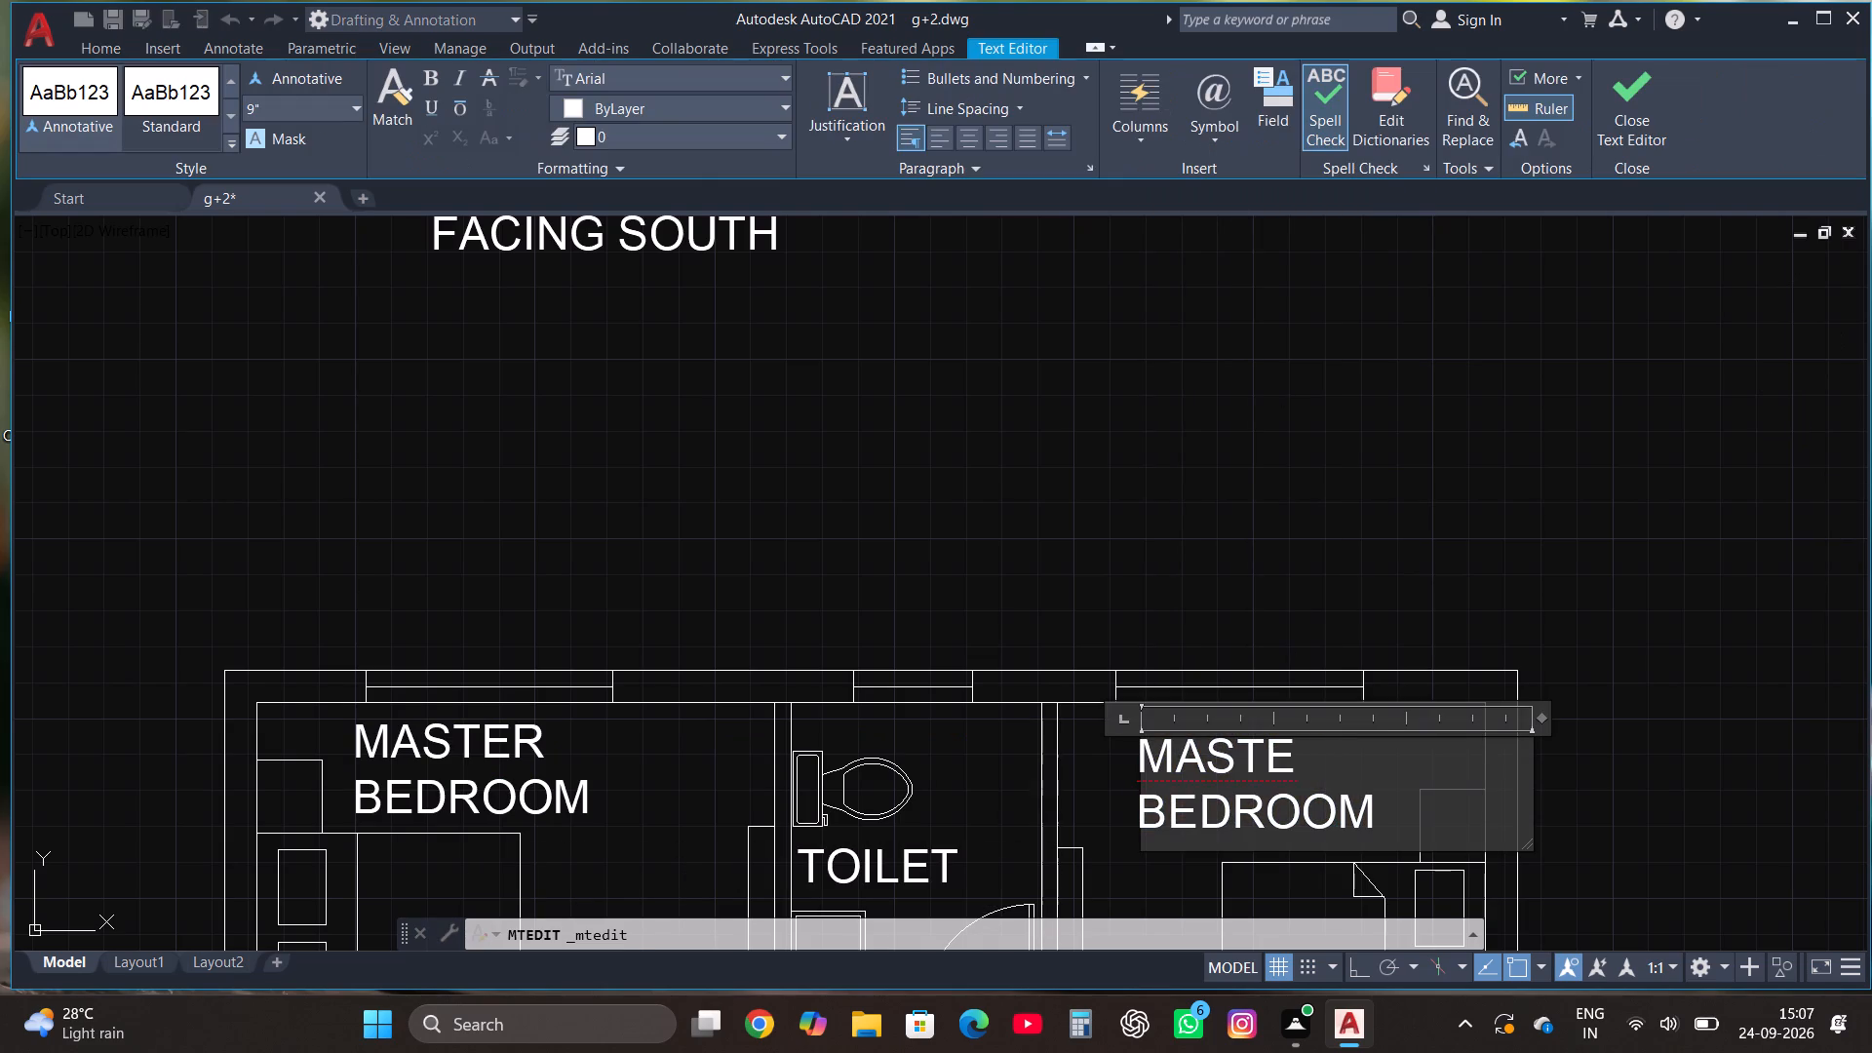
left_click(1619, 85)
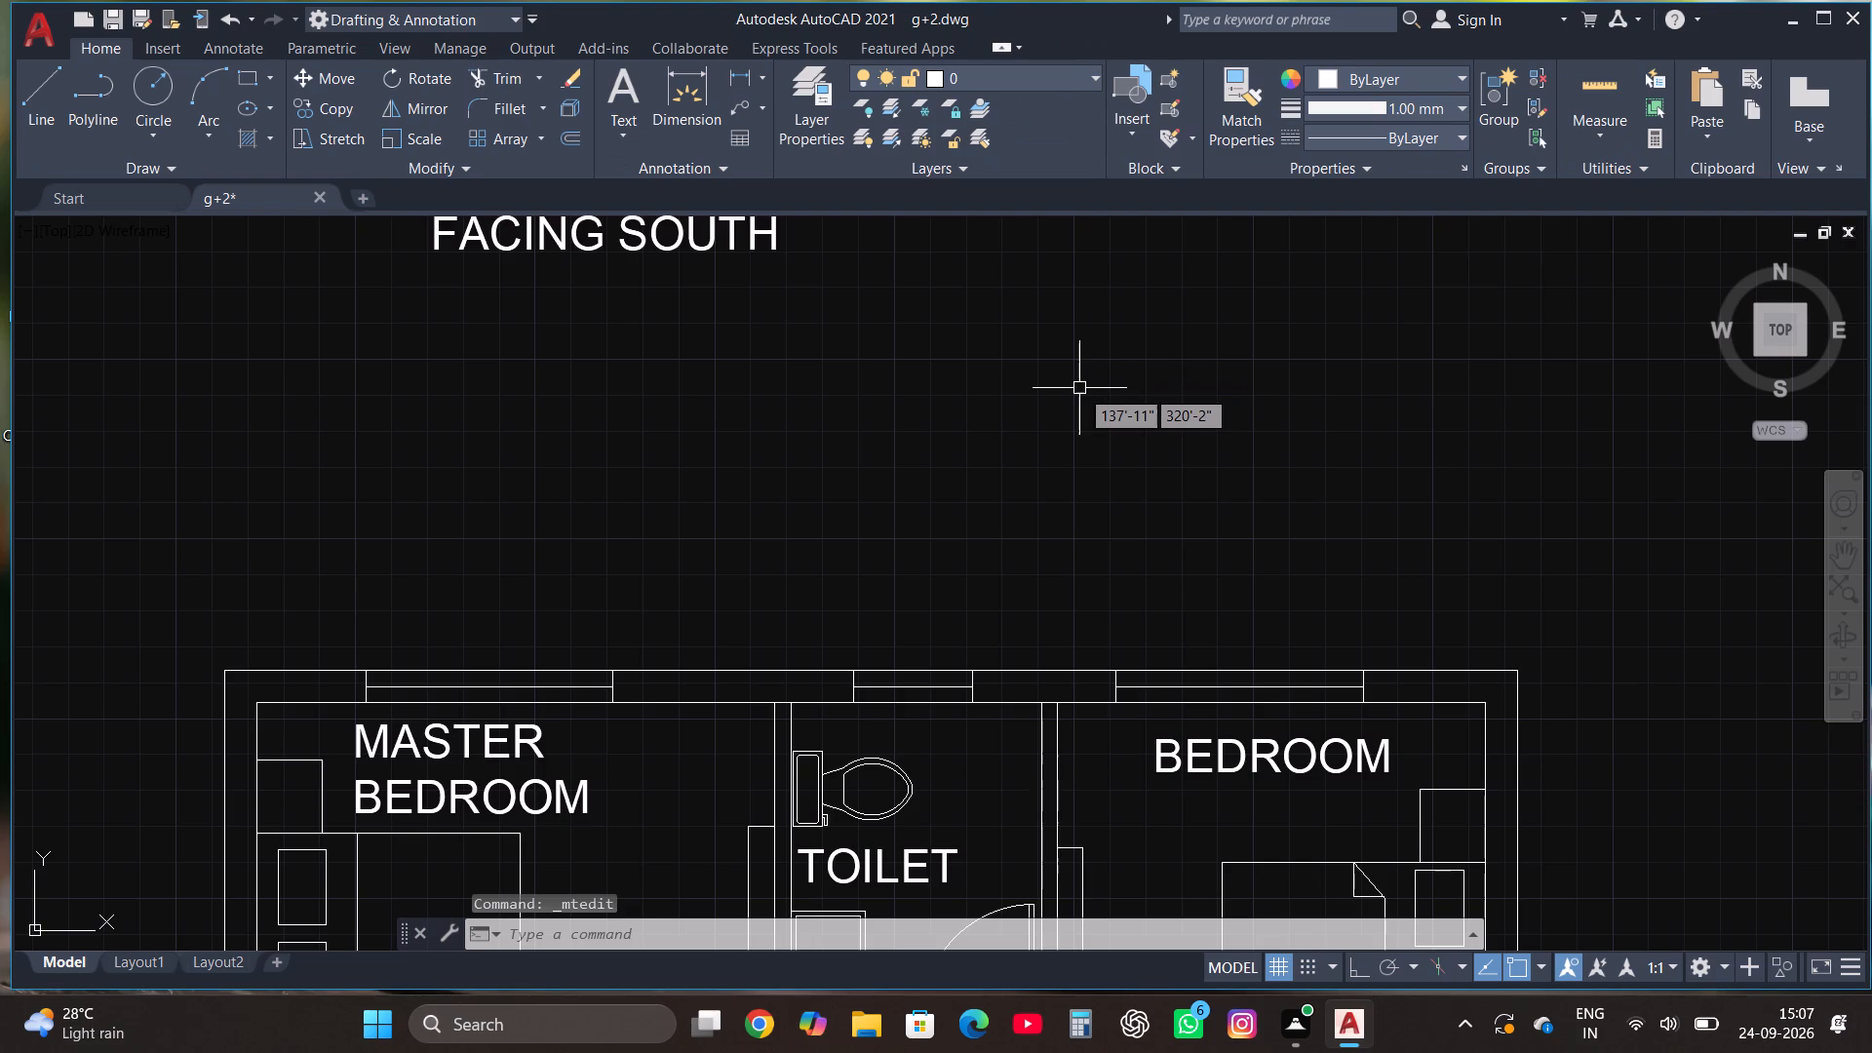
Copy the MASTER BEDROOM label from the lower plan's lower-left bedroom into the narrow space below the sofa seating area.
scroll(1079, 388, "down", 3)
scroll(1054, 542, "up", 1)
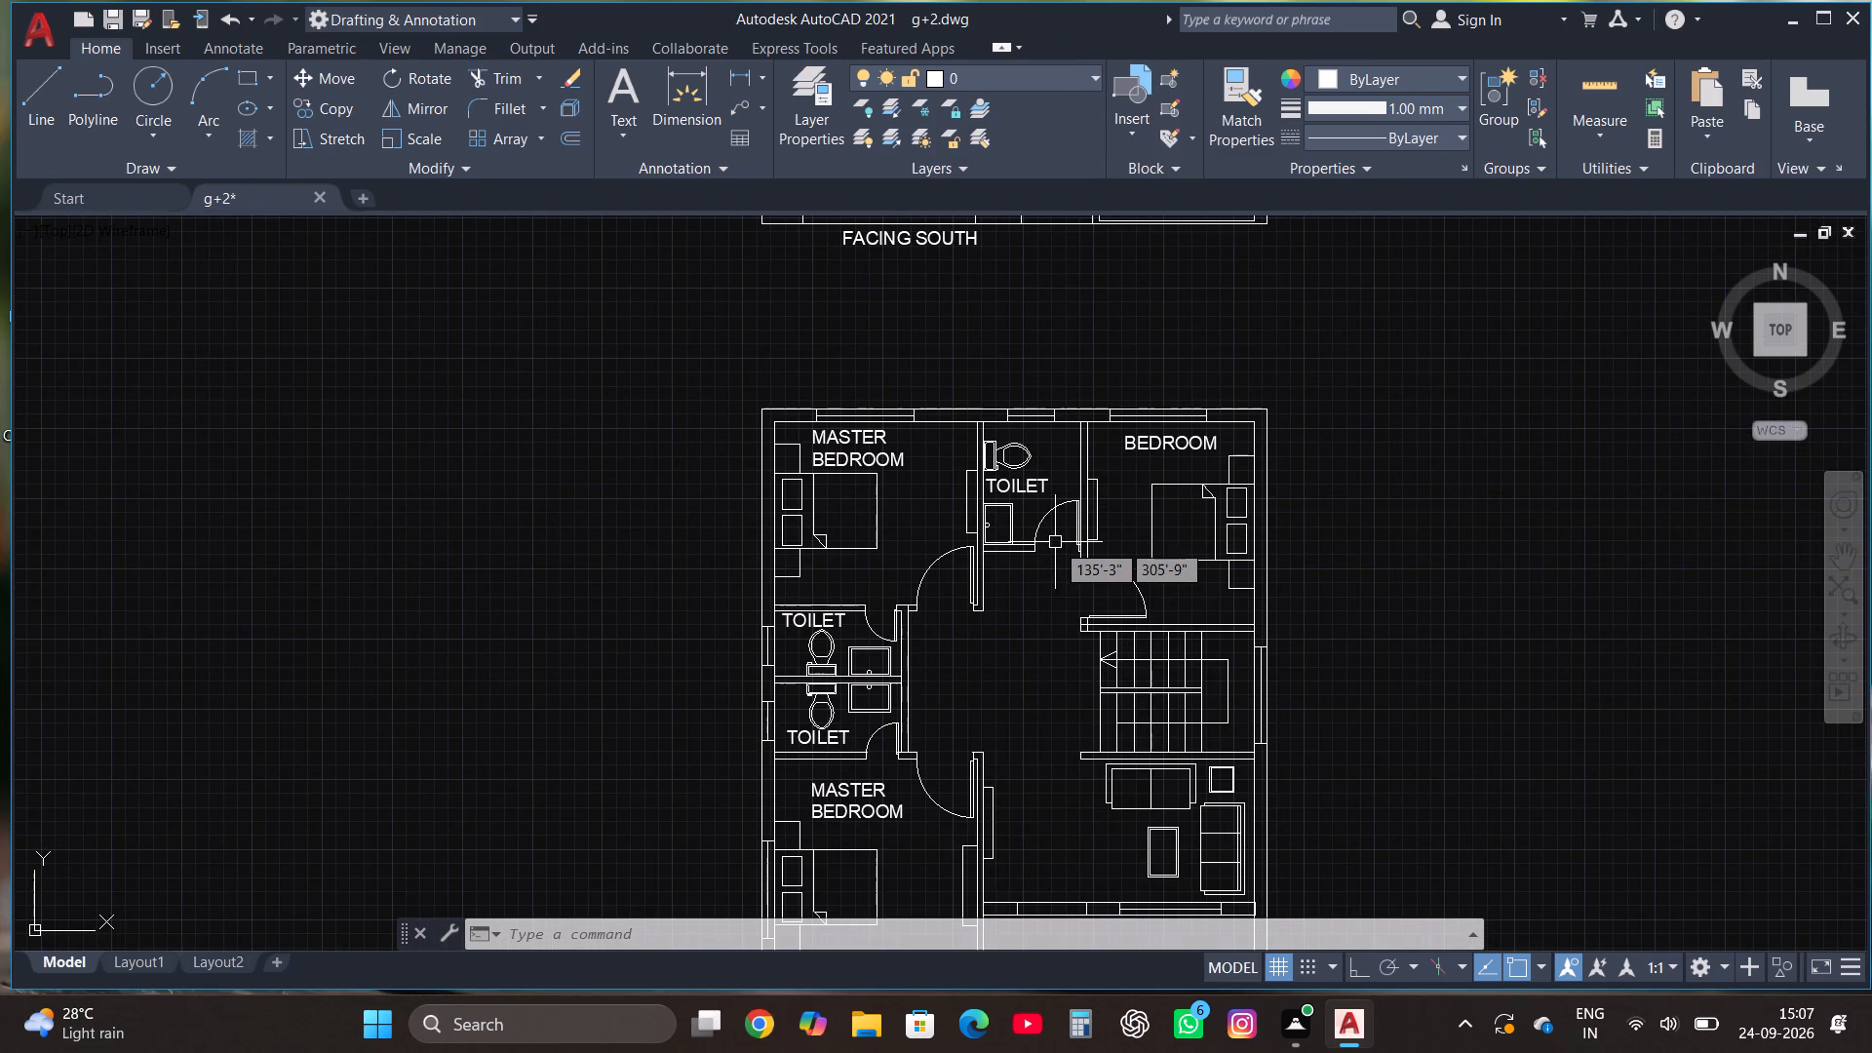
scroll(1055, 542, "down", 2)
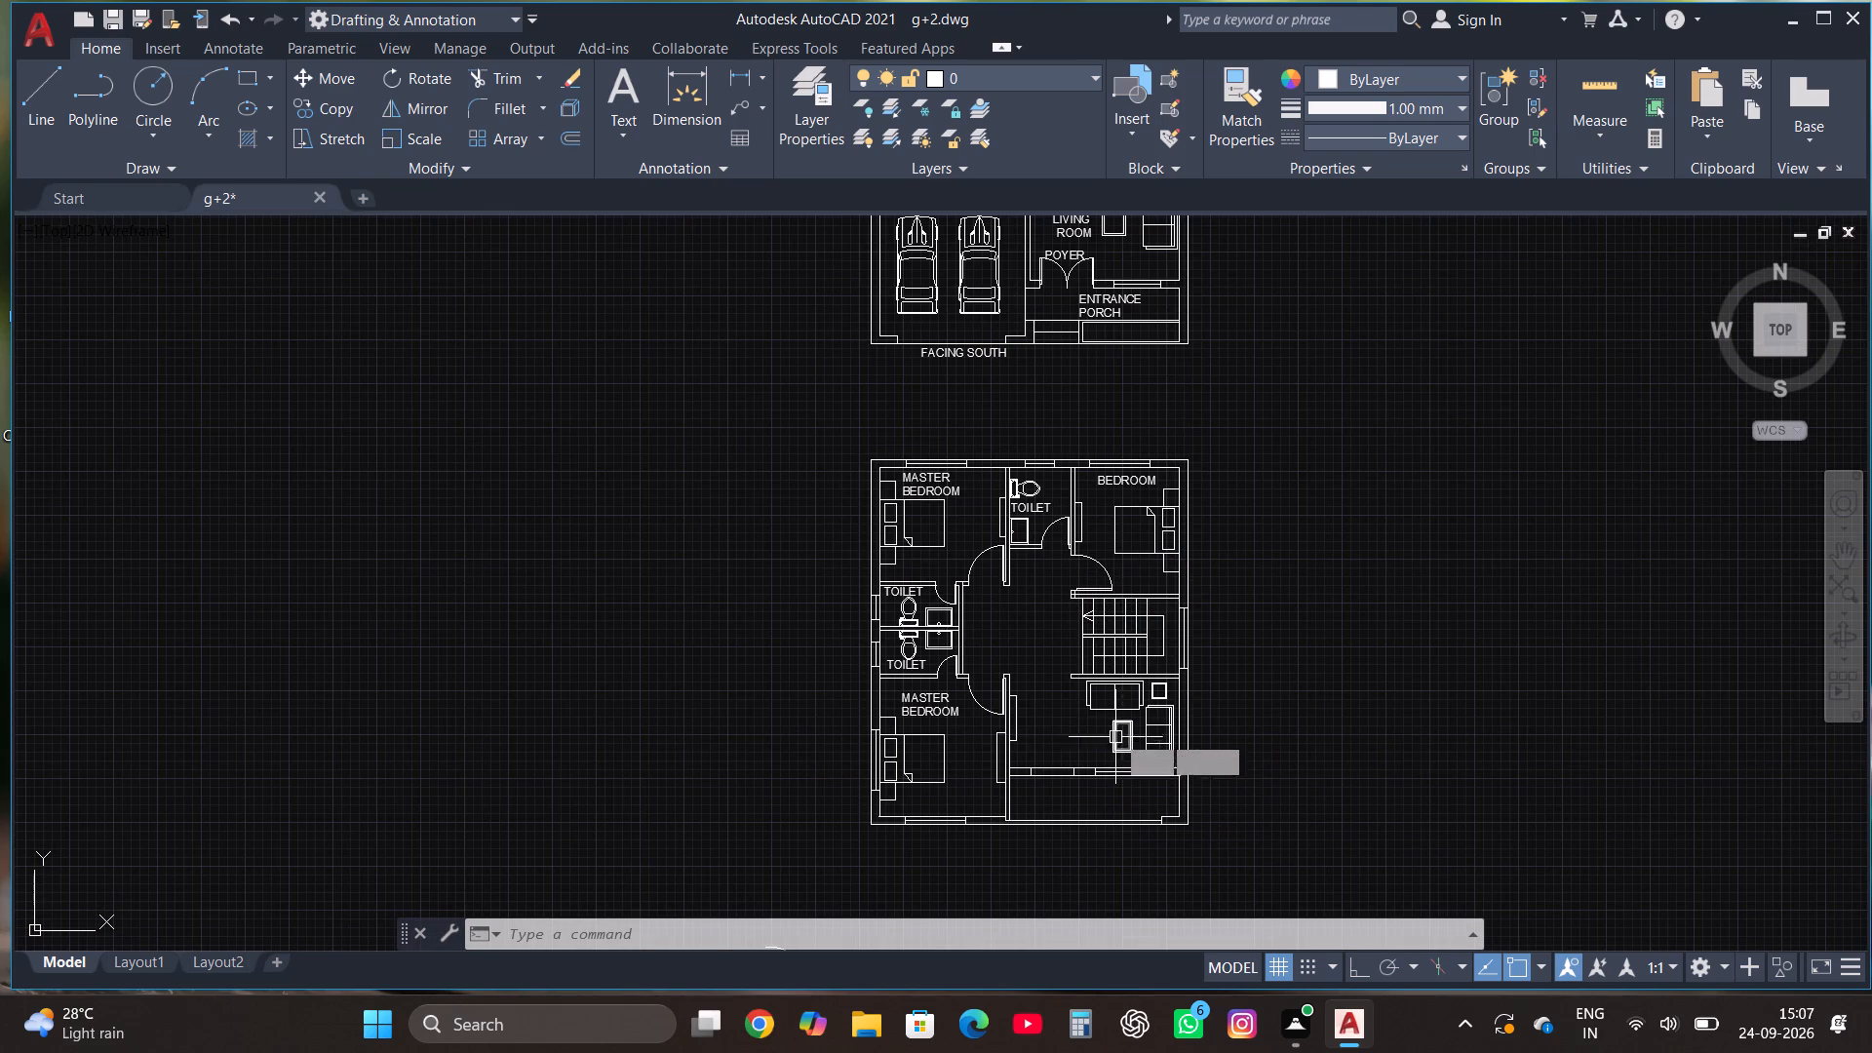
left_click(930, 705)
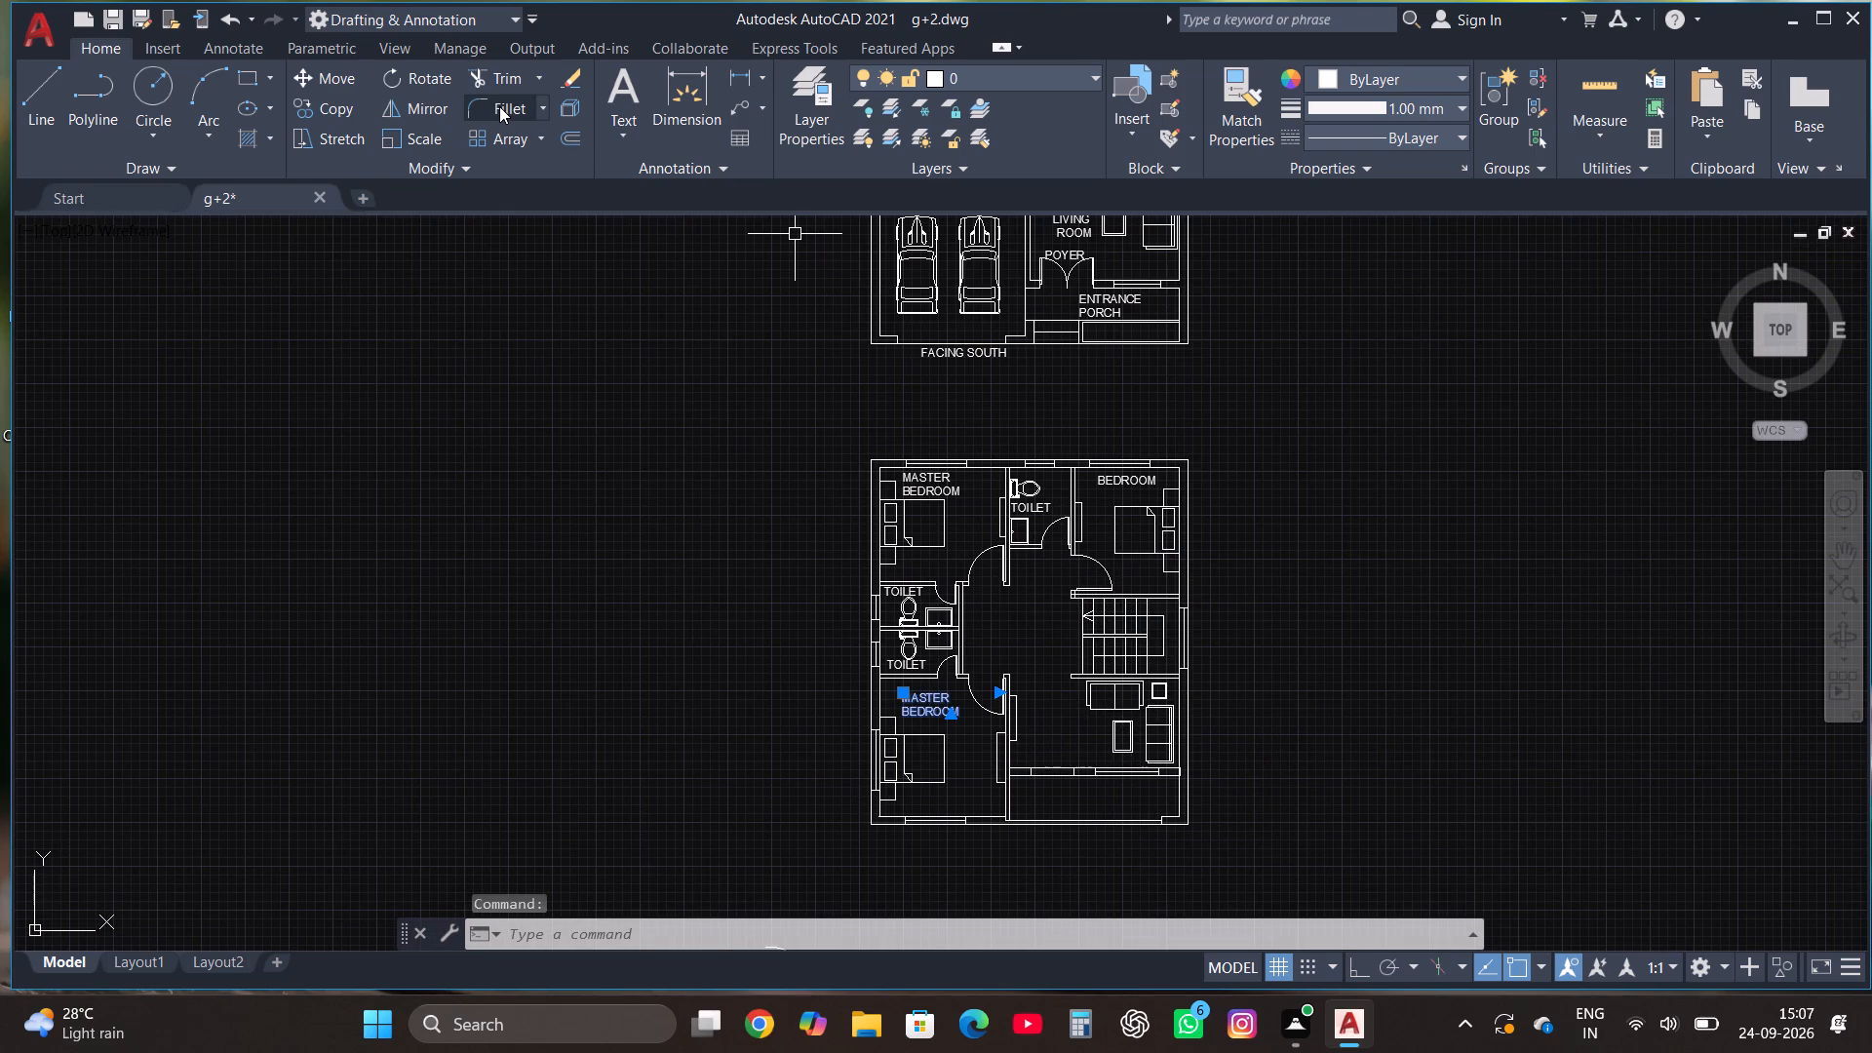
left_click(316, 100)
left_click(927, 704)
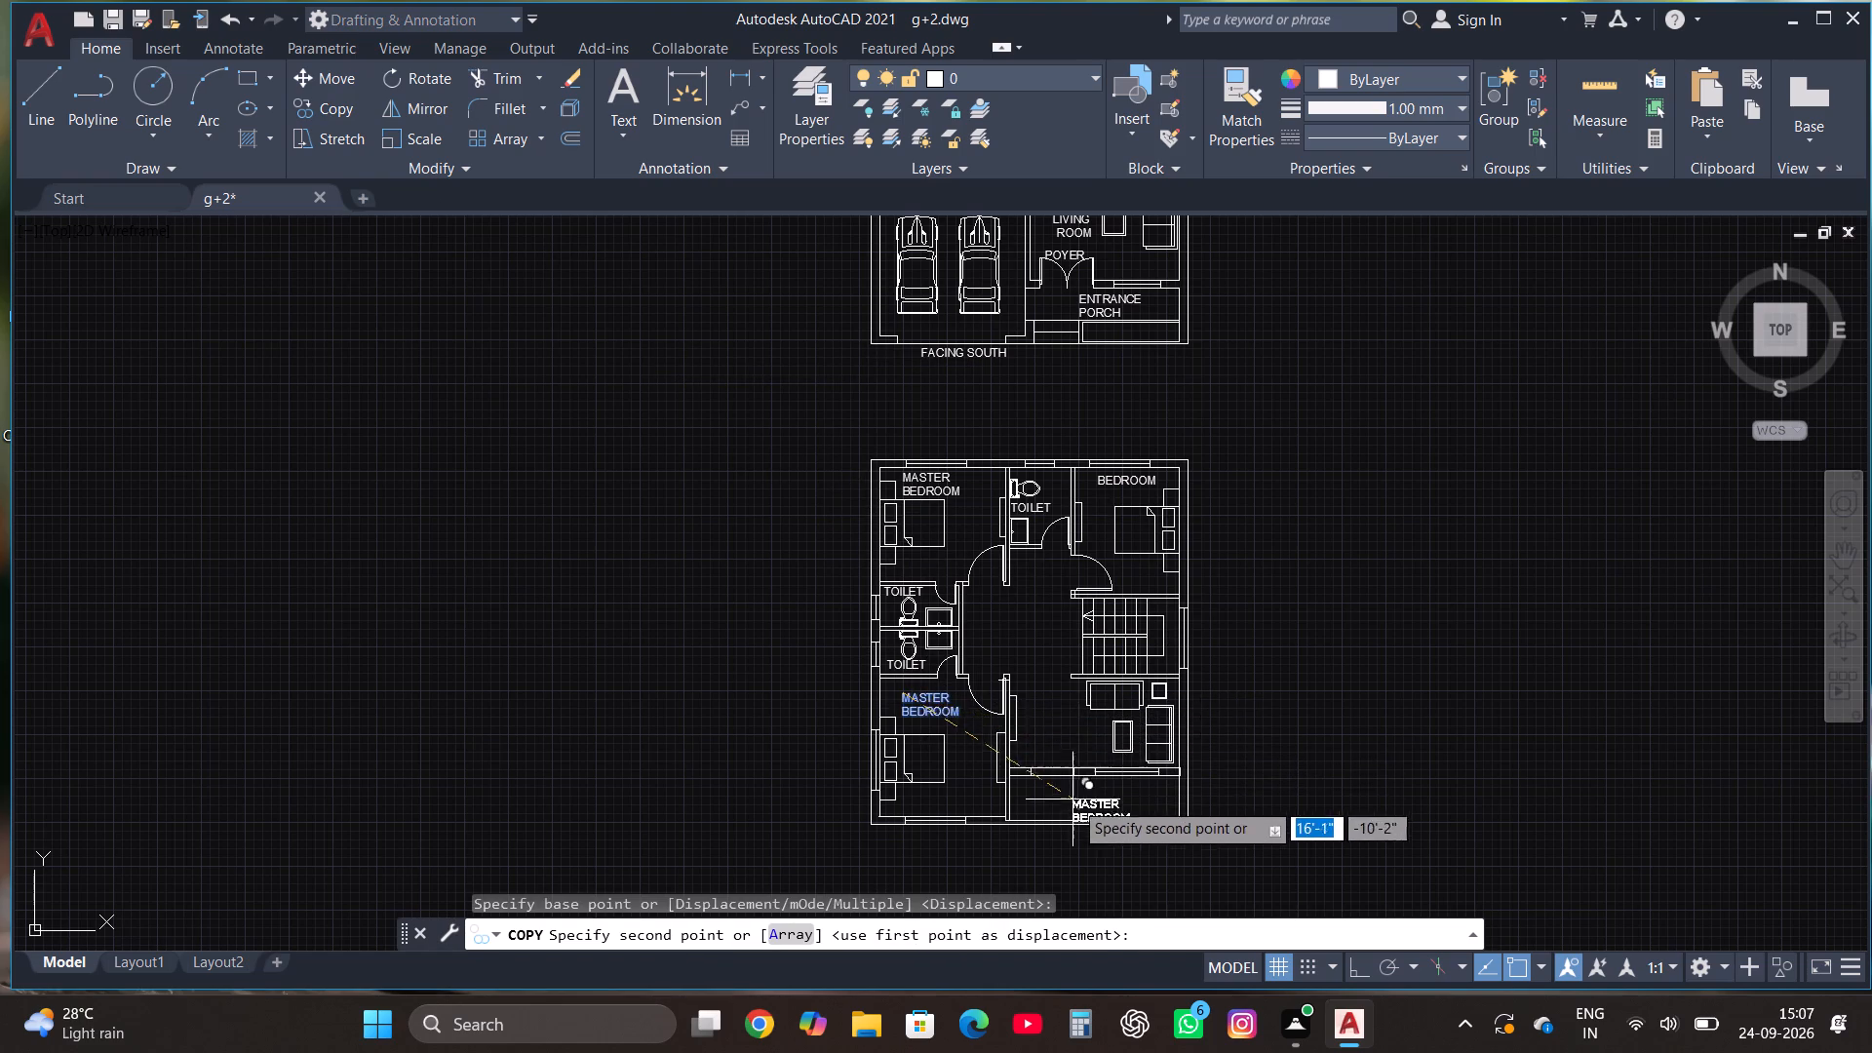
scroll(1099, 826, "up", 4)
left_click(971, 676)
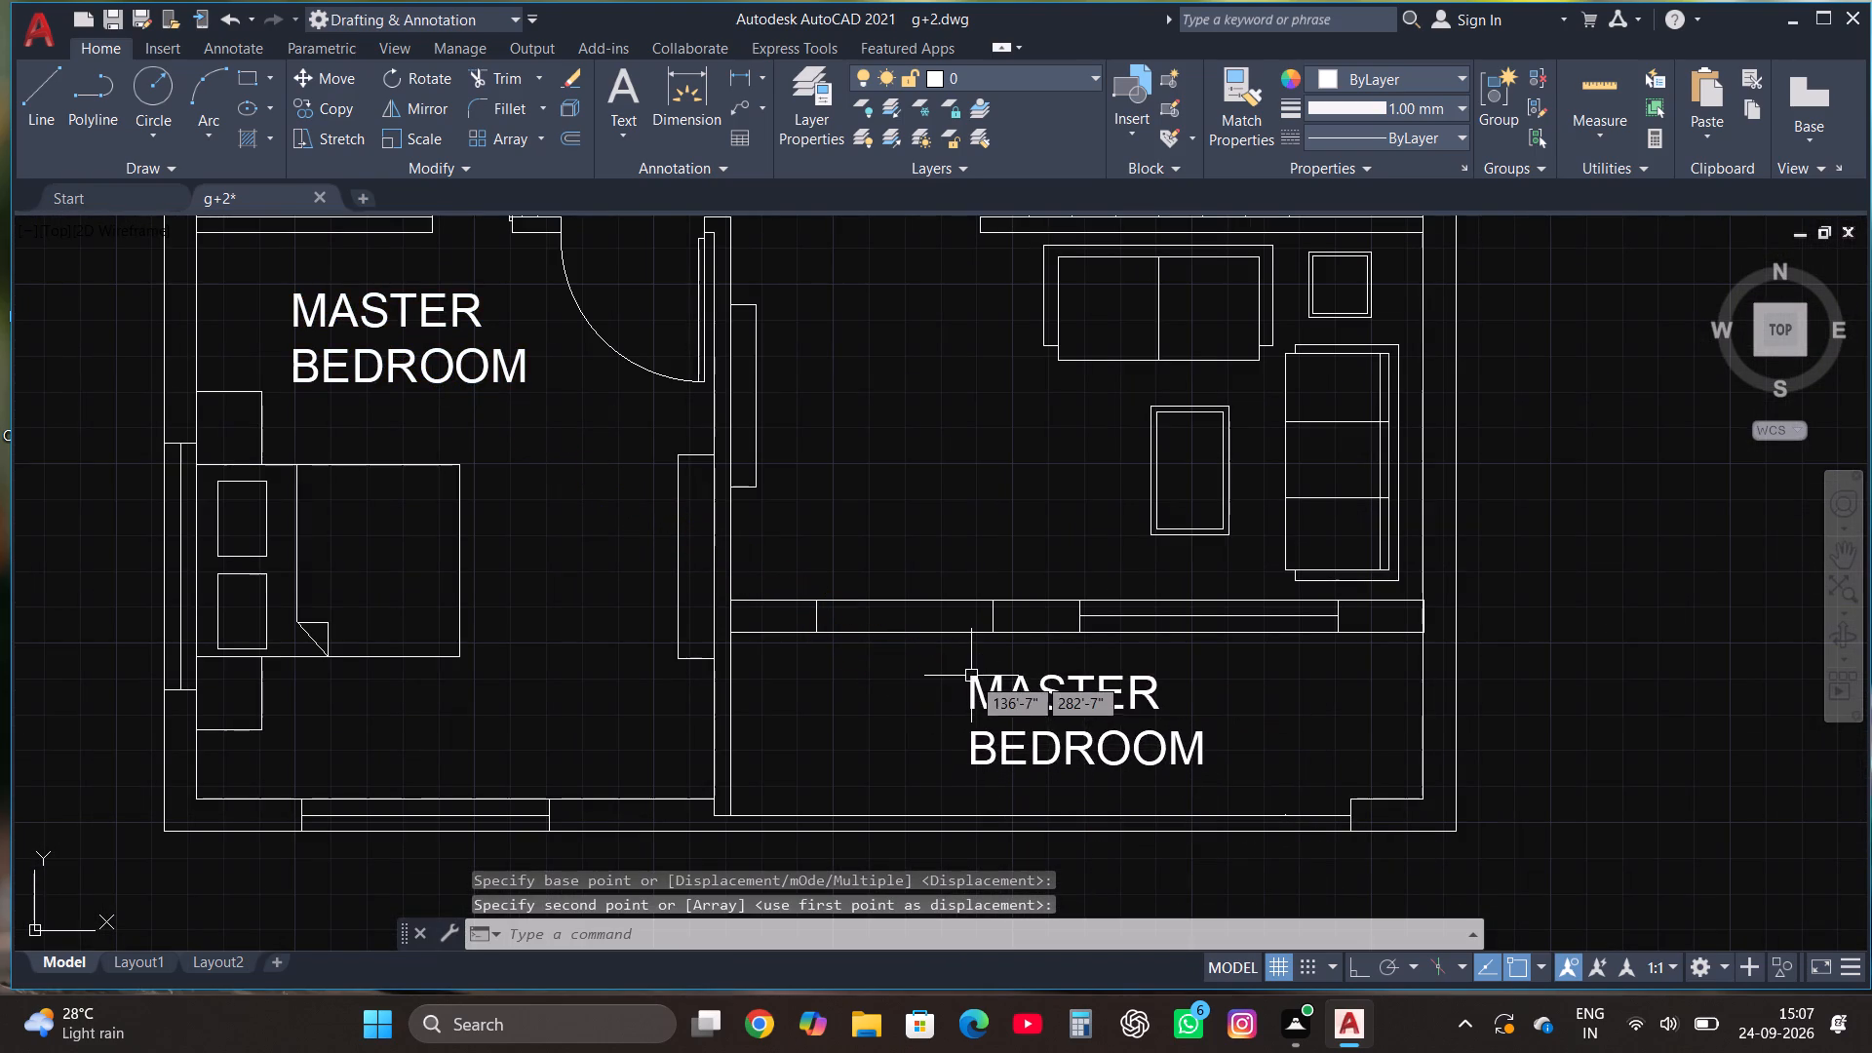
Replace the text of the copied label below the seating area with BALCONY.
left_click(1022, 688)
right_click(1021, 687)
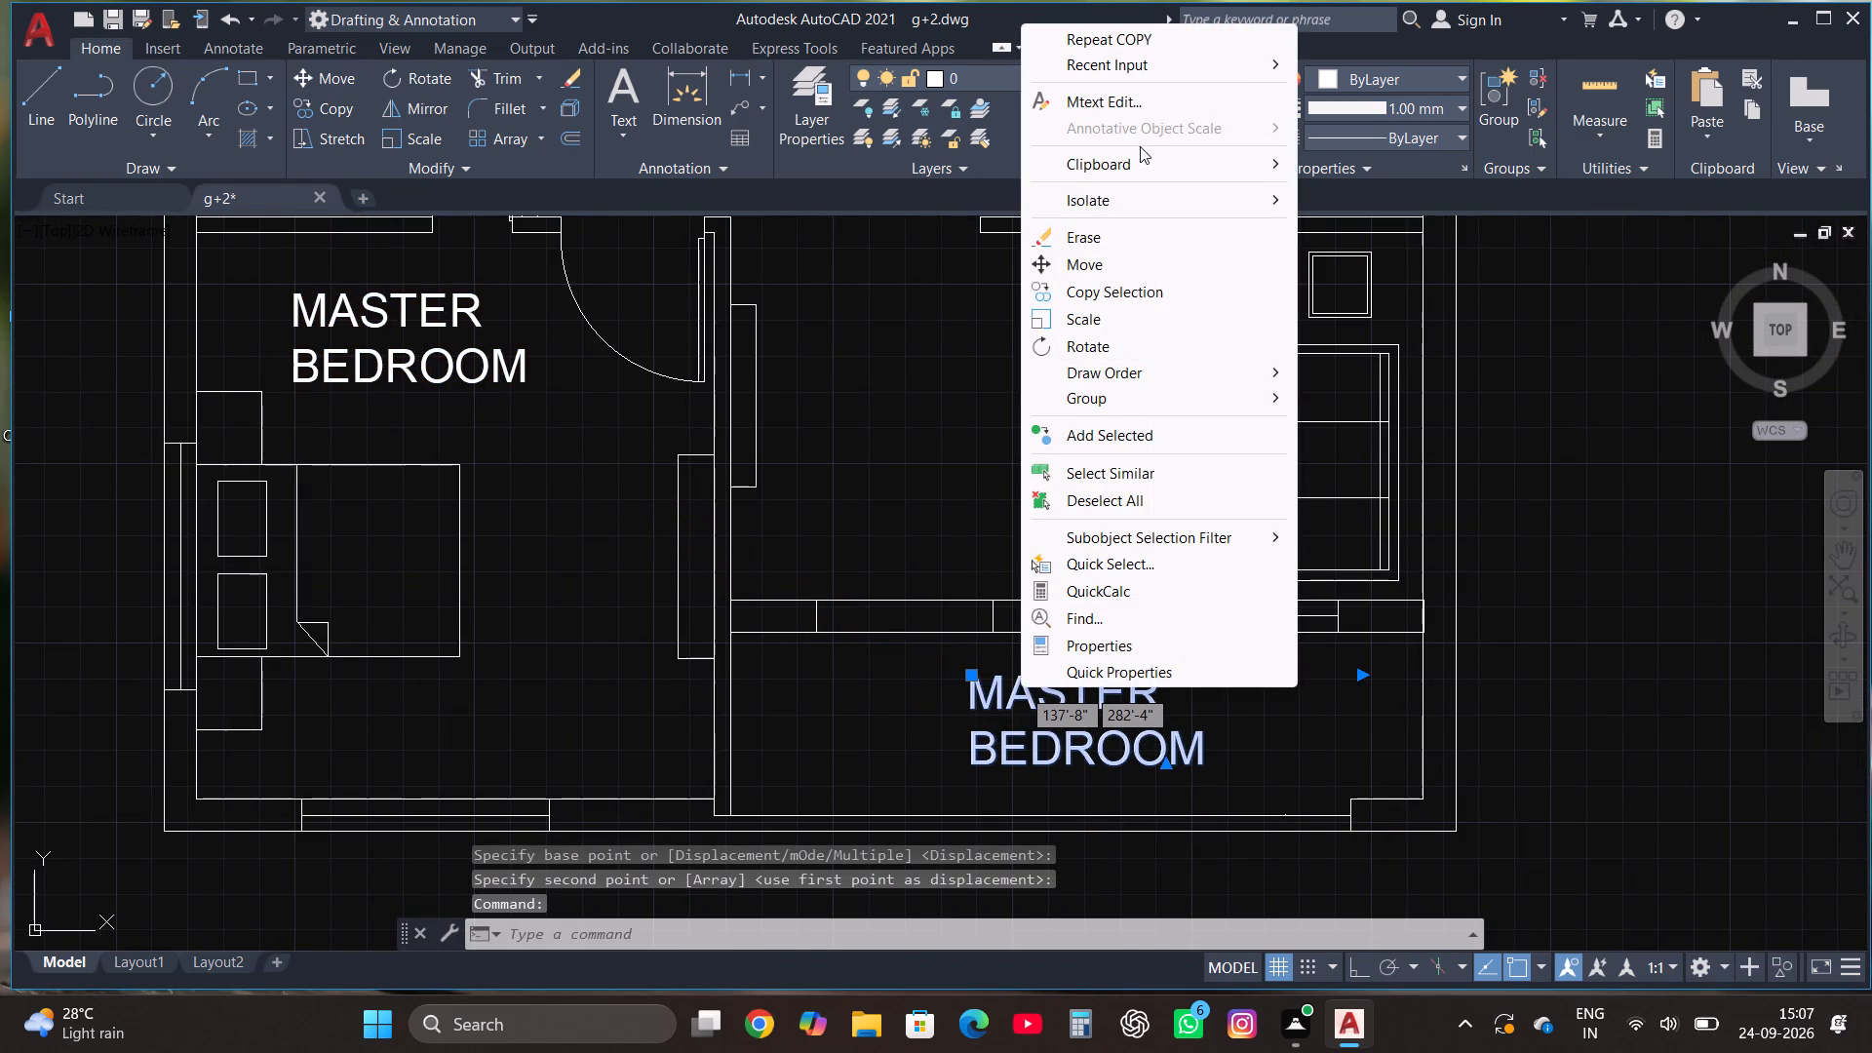
left_click(1122, 116)
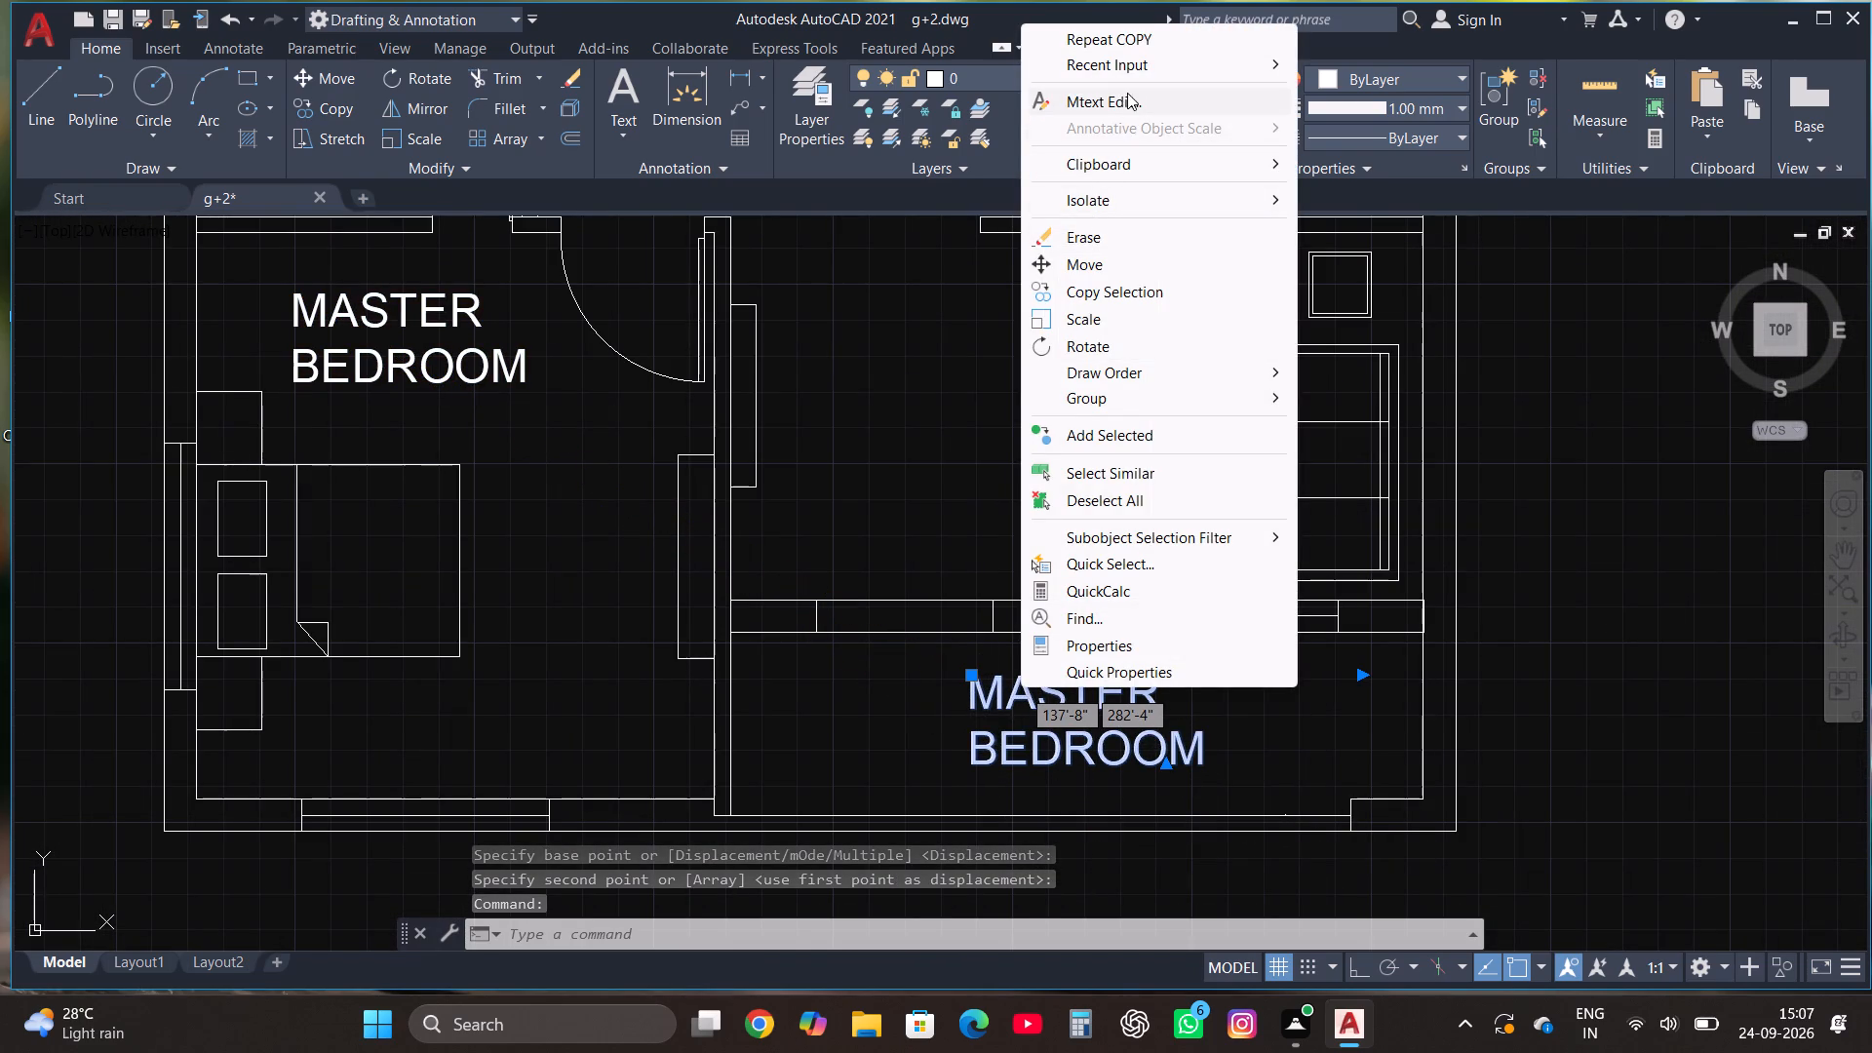
left_click(1127, 93)
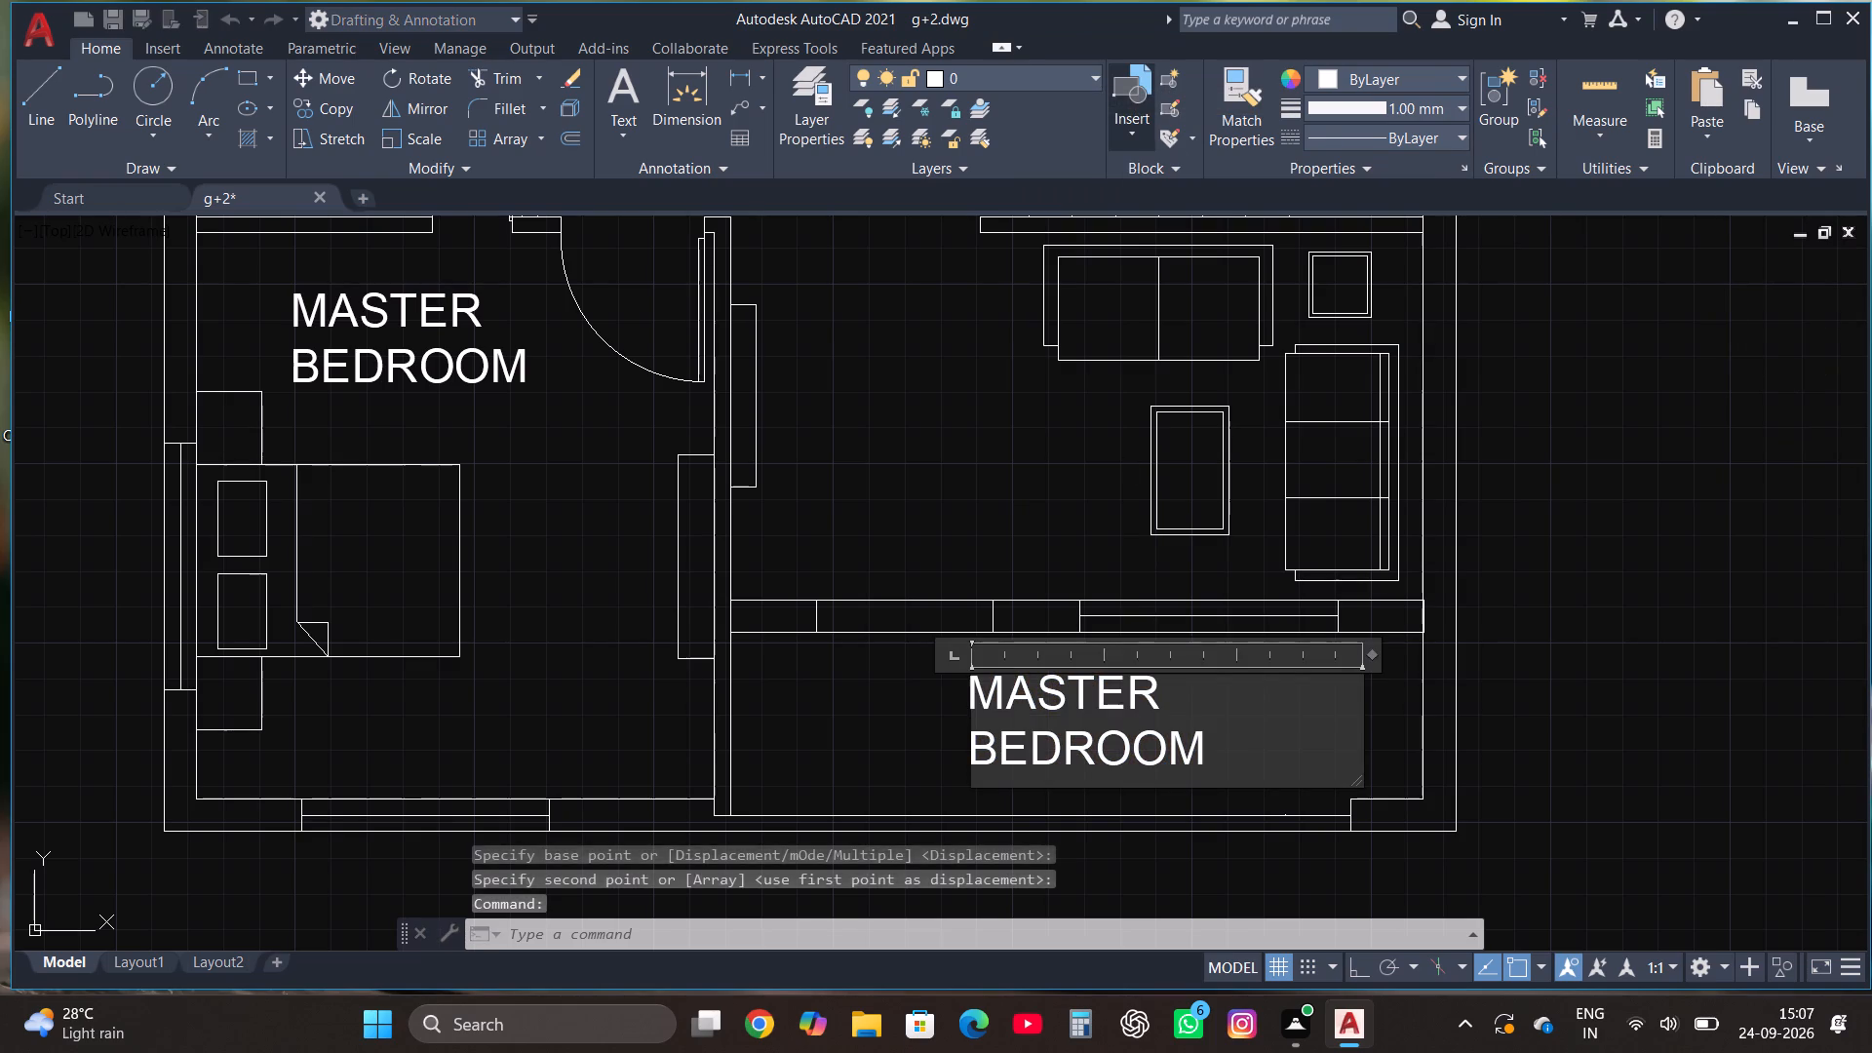
left_click(1247, 755)
key("BackSpace")
key("BackSpace")
key("BackSpace")
key("BackSpace")
key("BackSpace")
key("BackSpace")
key("BackSpace")
key("BackSpace")
key("BackSpace")
key("BackSpace")
key("BackSpace")
key("BackSpace")
key("BackSpace")
key("BackSpace")
key("BackSpace")
key("BackSpace")
key("BackSpace")
key("BackSpace")
key("BackSpace")
key("BackSpace")
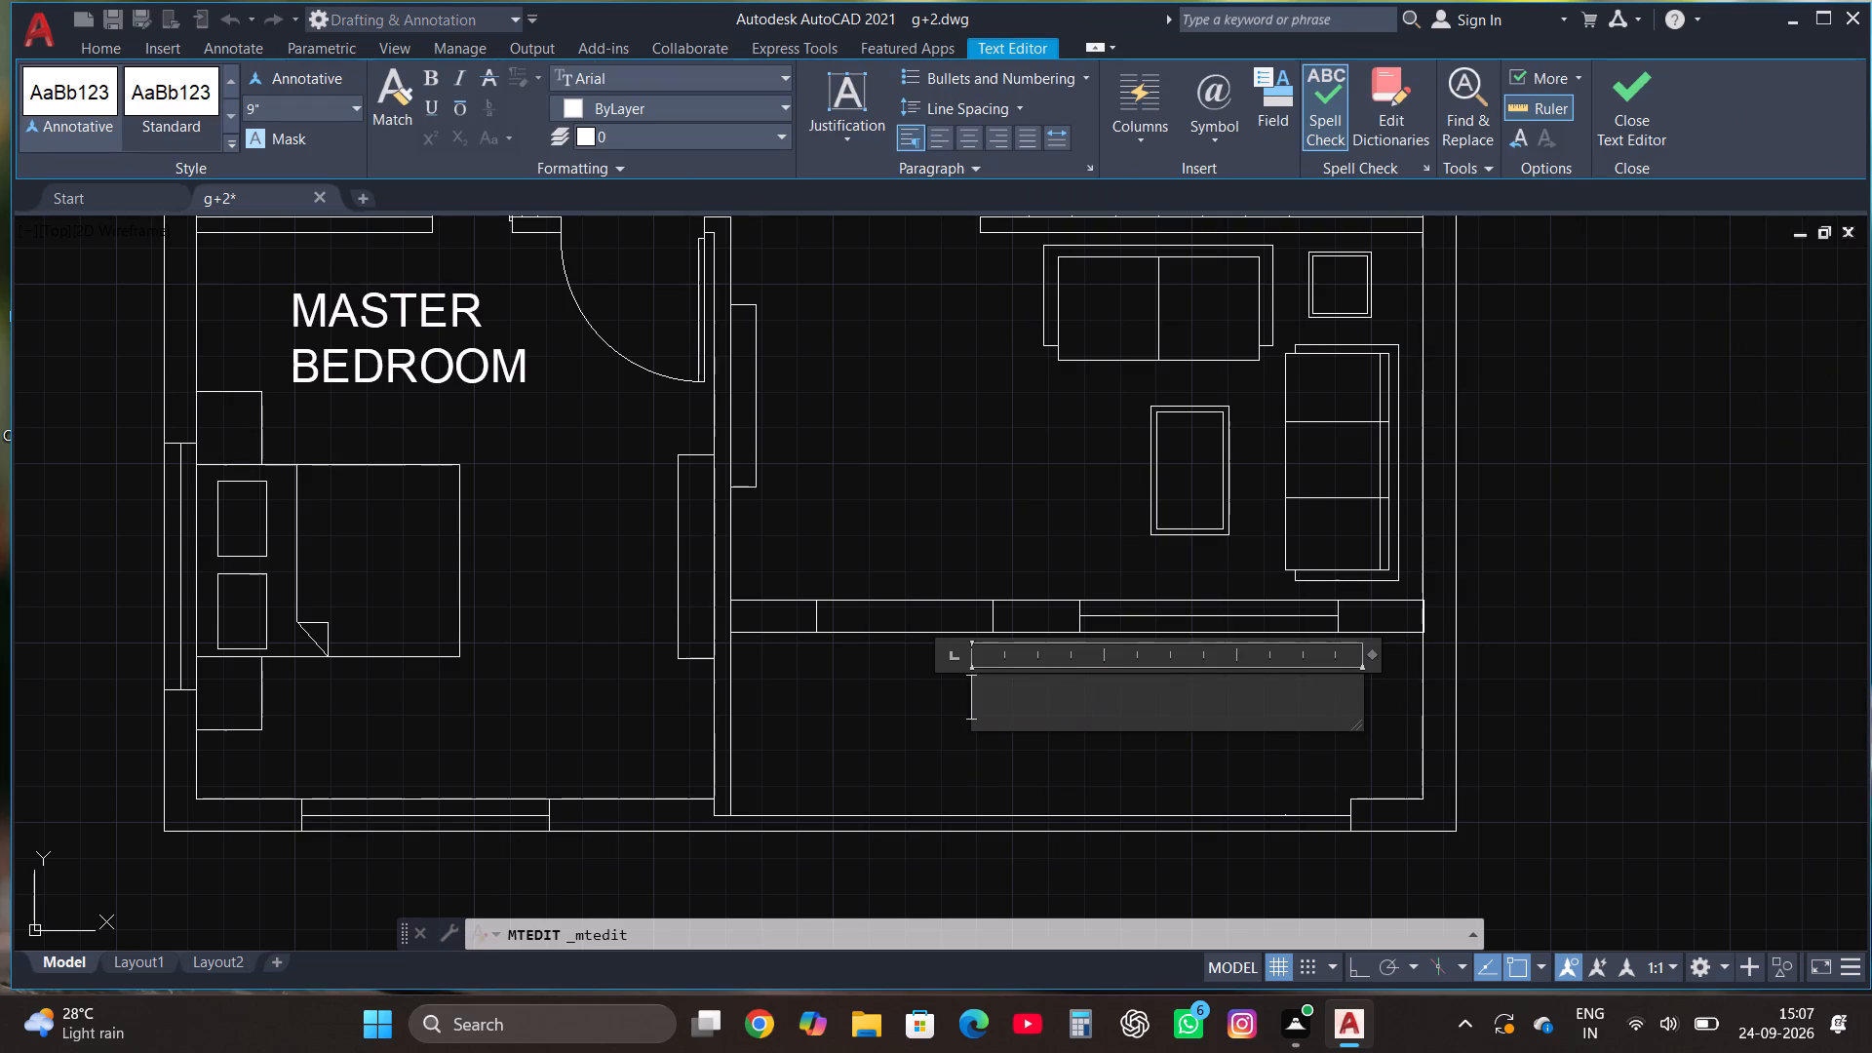
type("BALCONY")
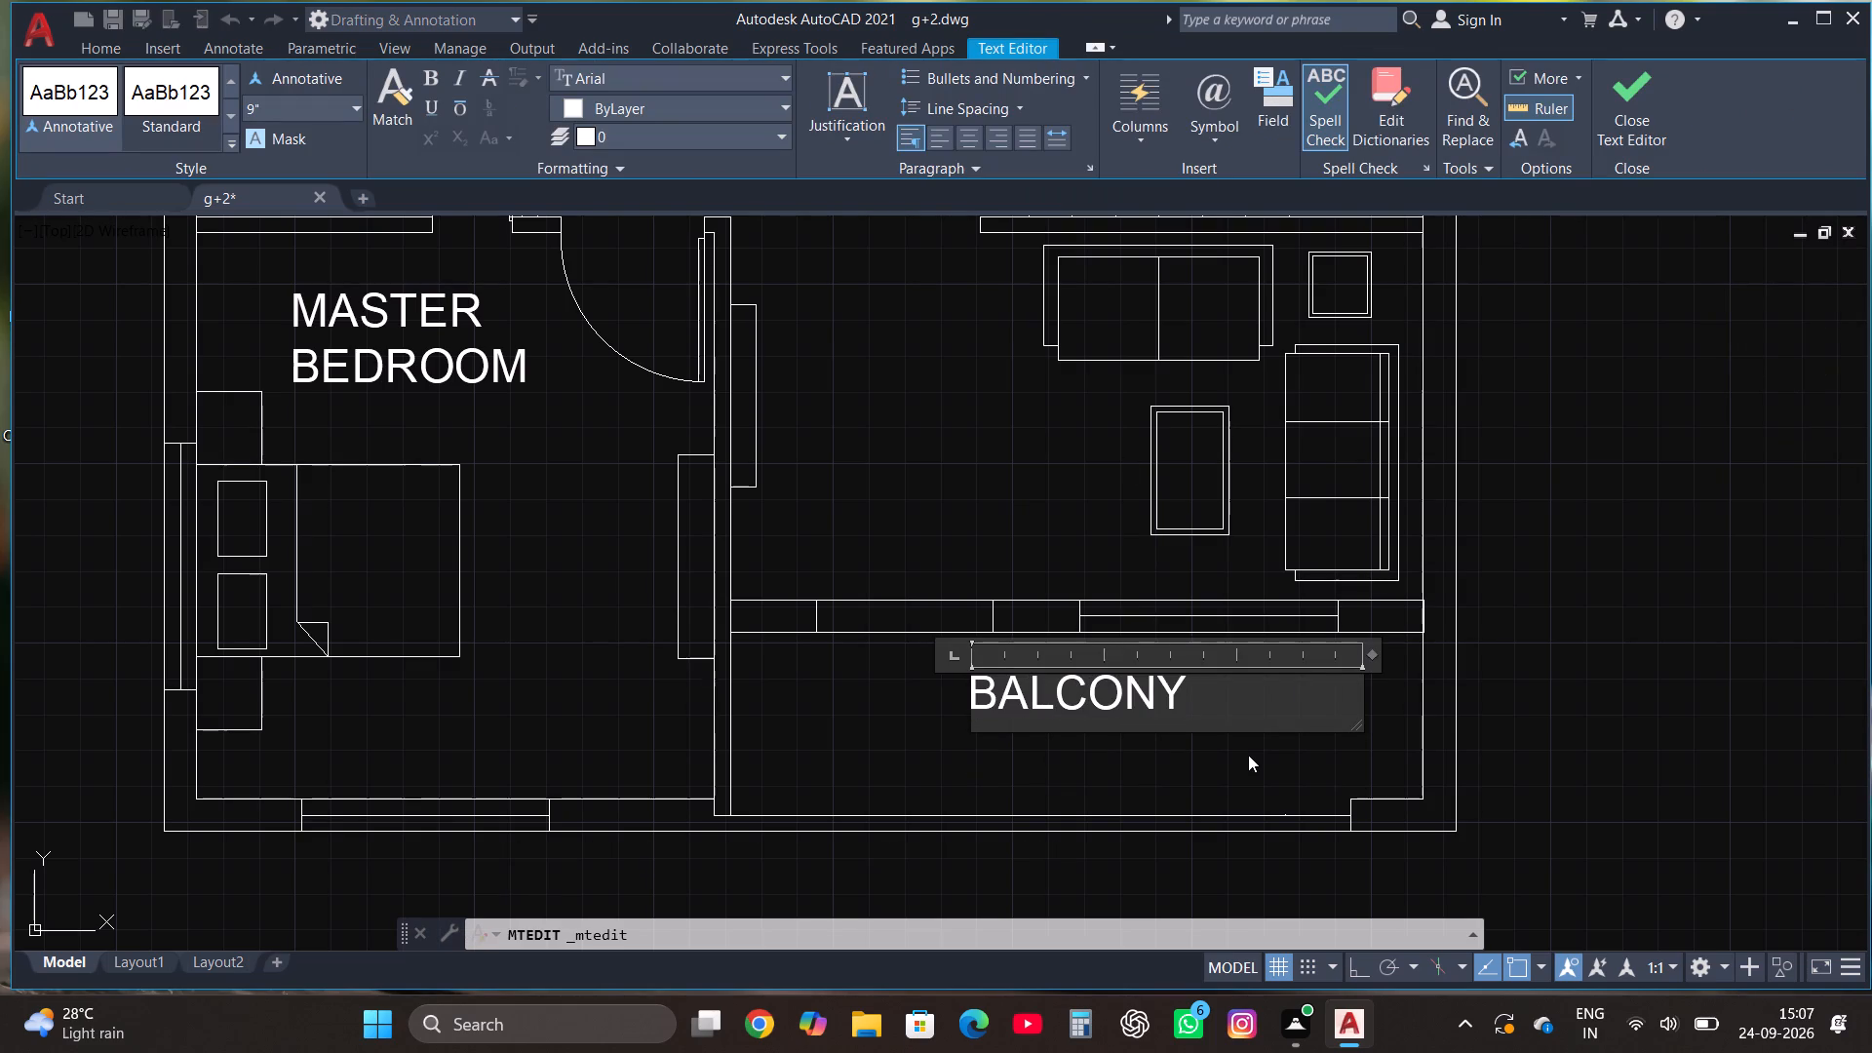
left_click(1639, 90)
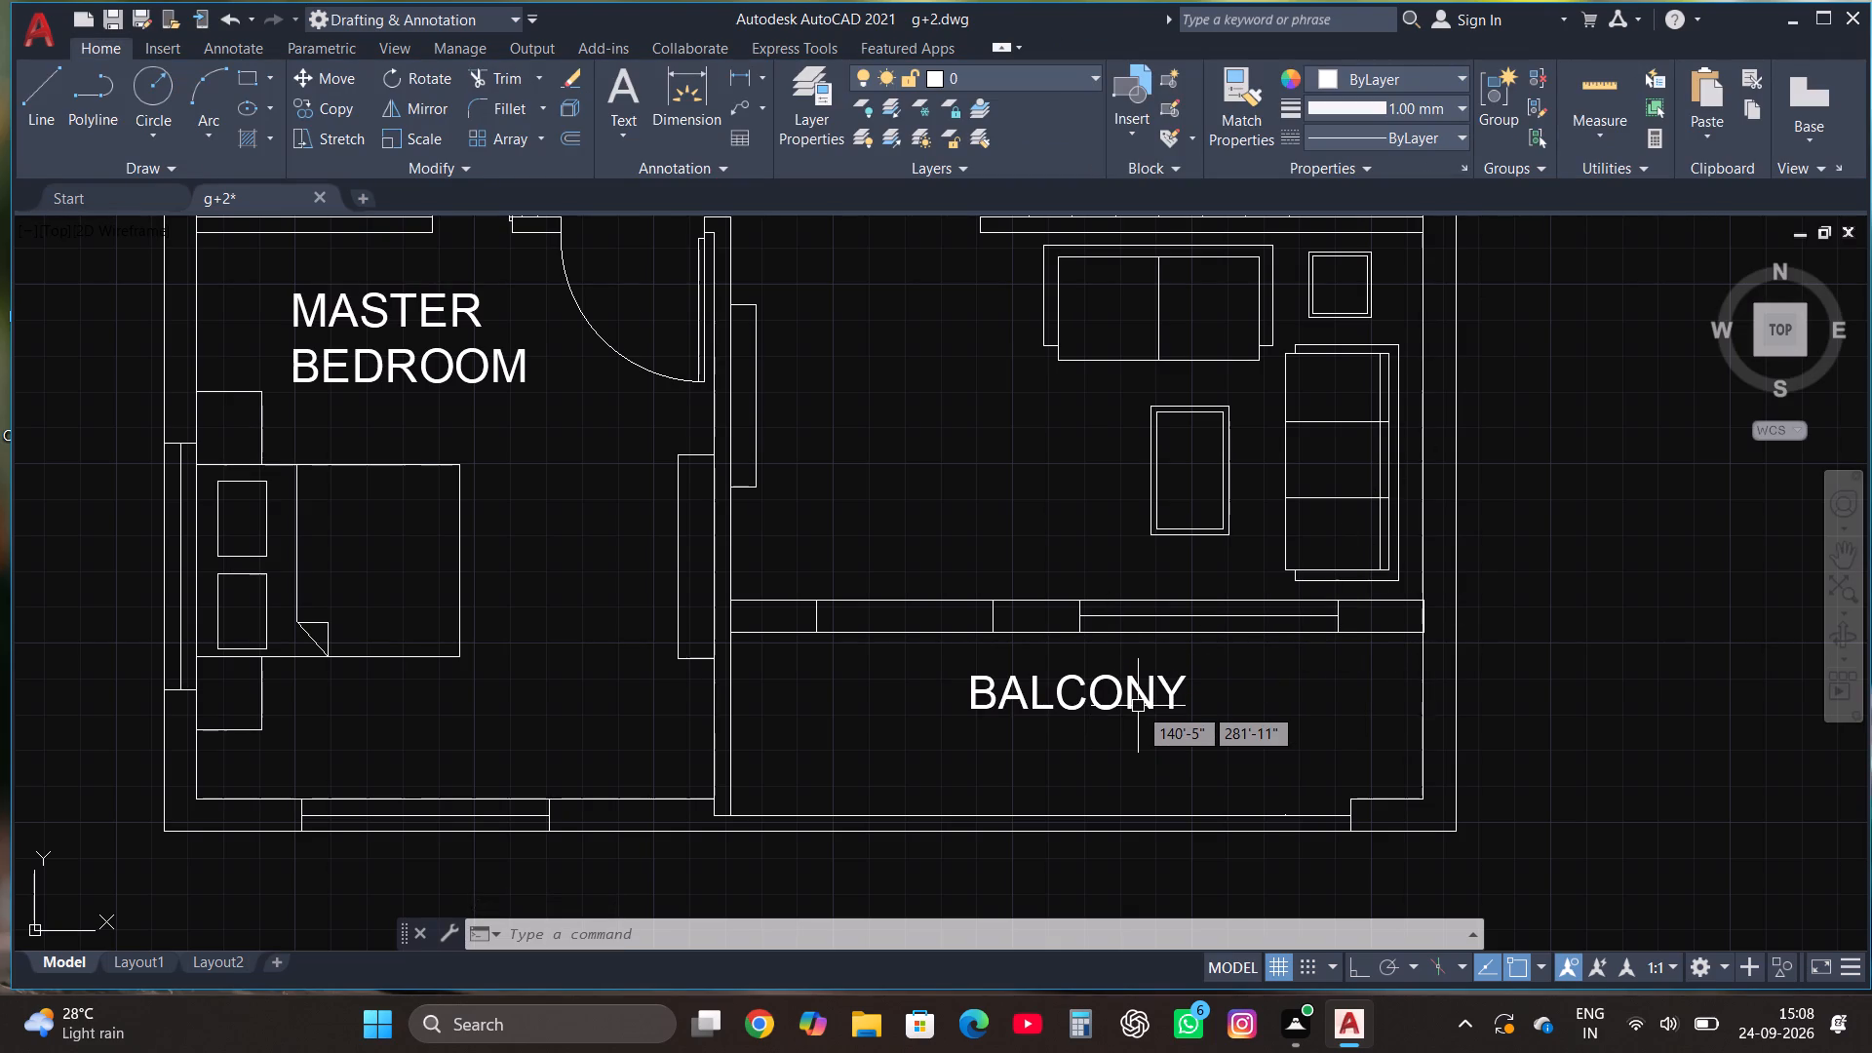
Copy the BALCONY label to the open central space between the left-wall toilets and the staircase.
scroll(1138, 706, "down", 1)
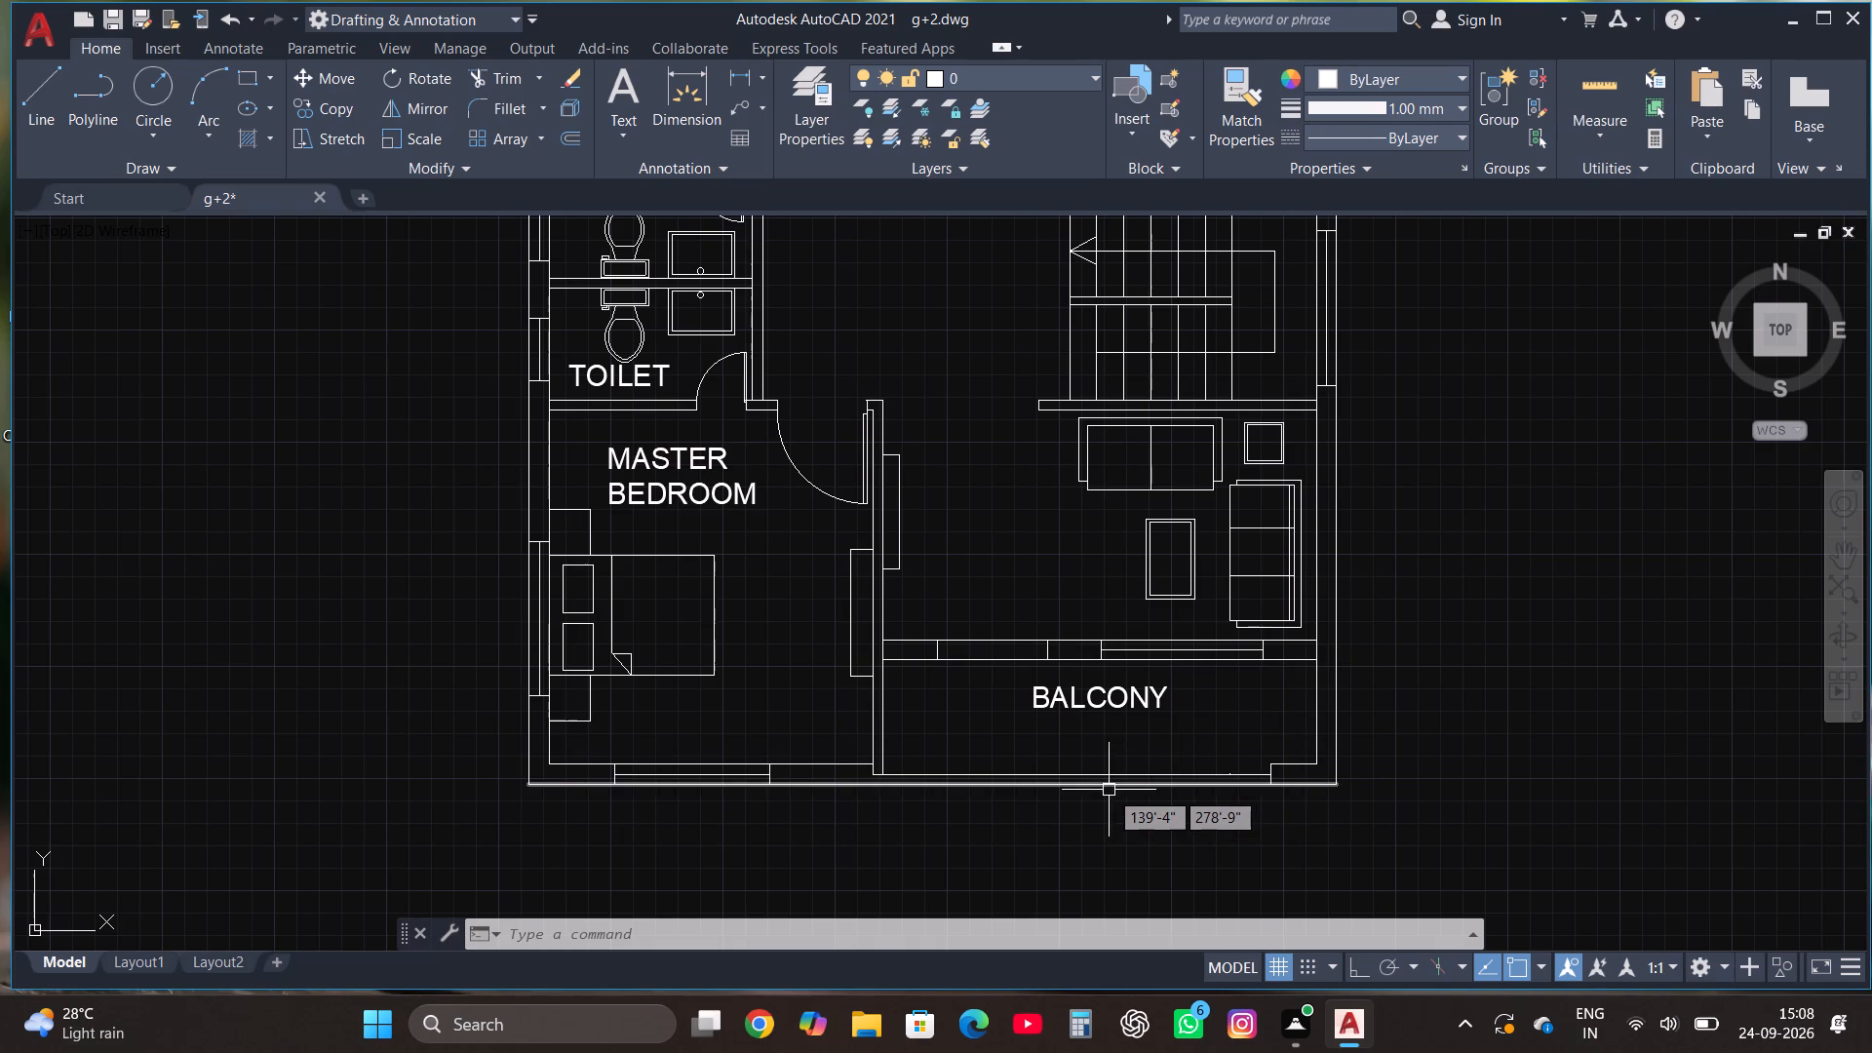
scroll(1109, 790, "up", 1)
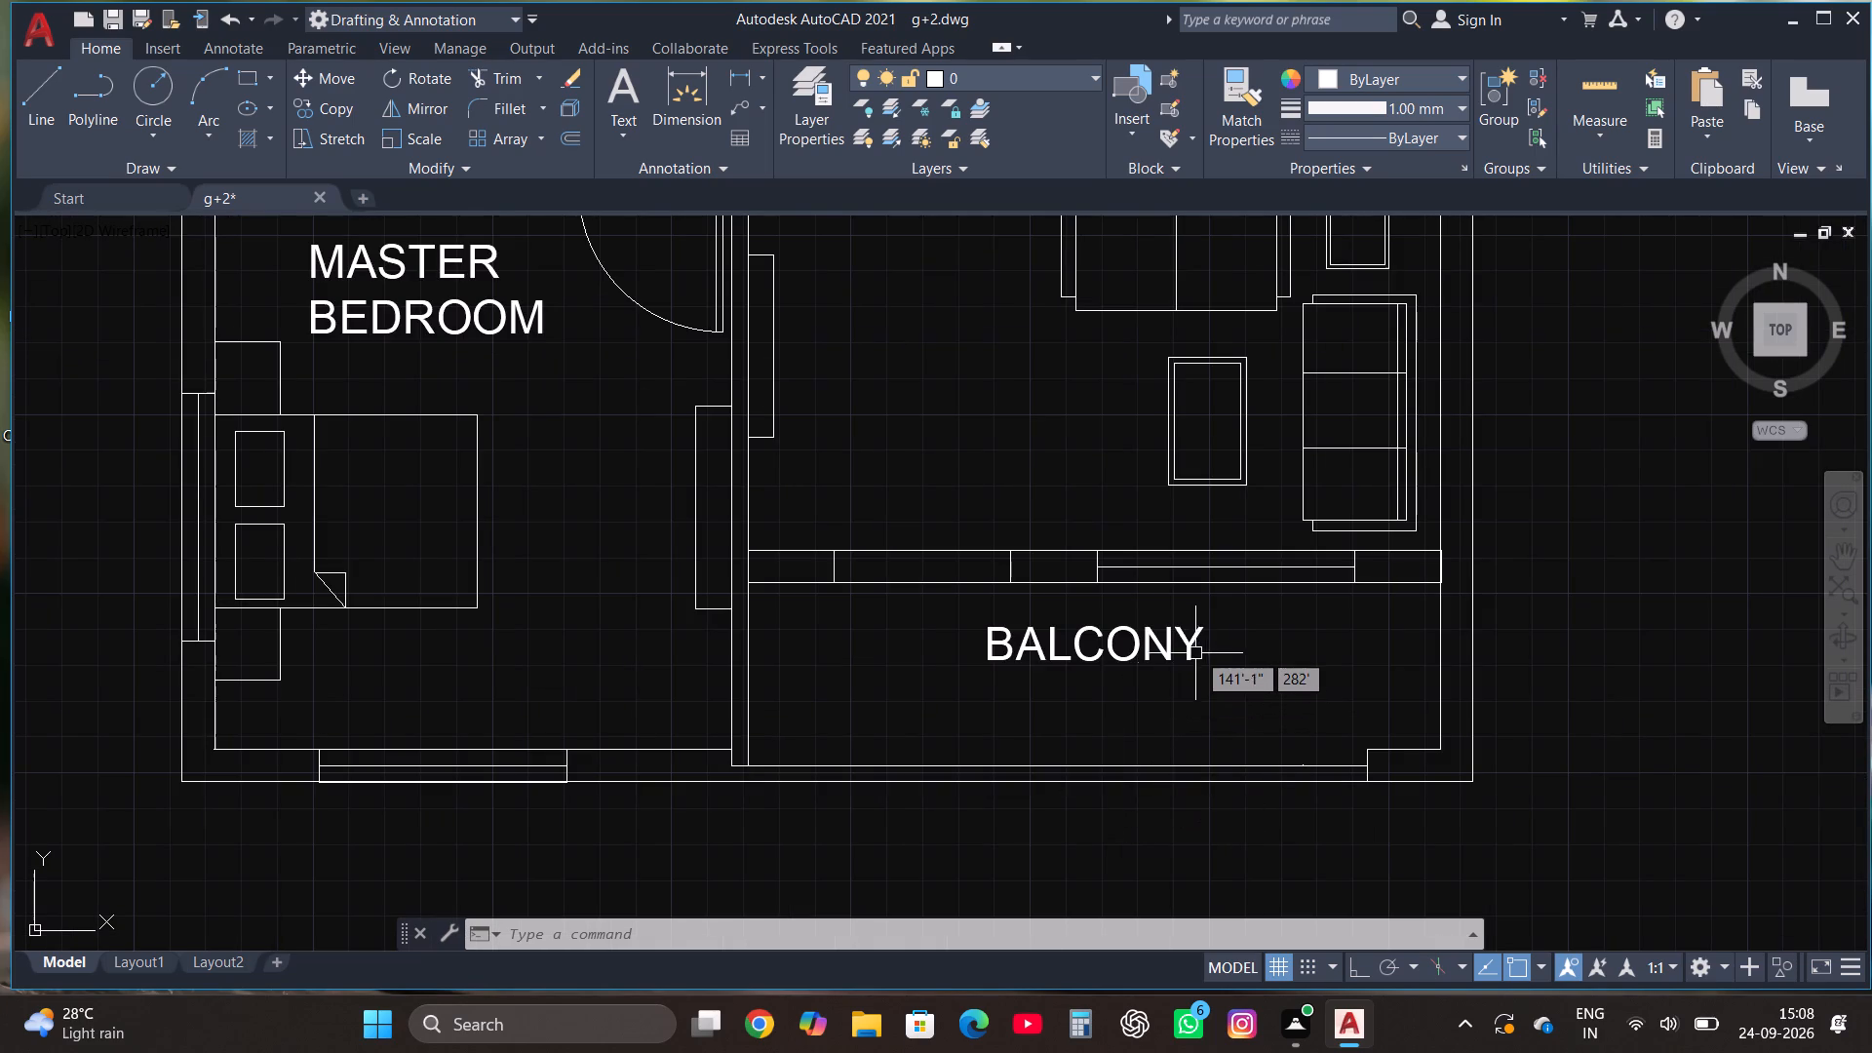
scroll(1140, 741, "down", 3)
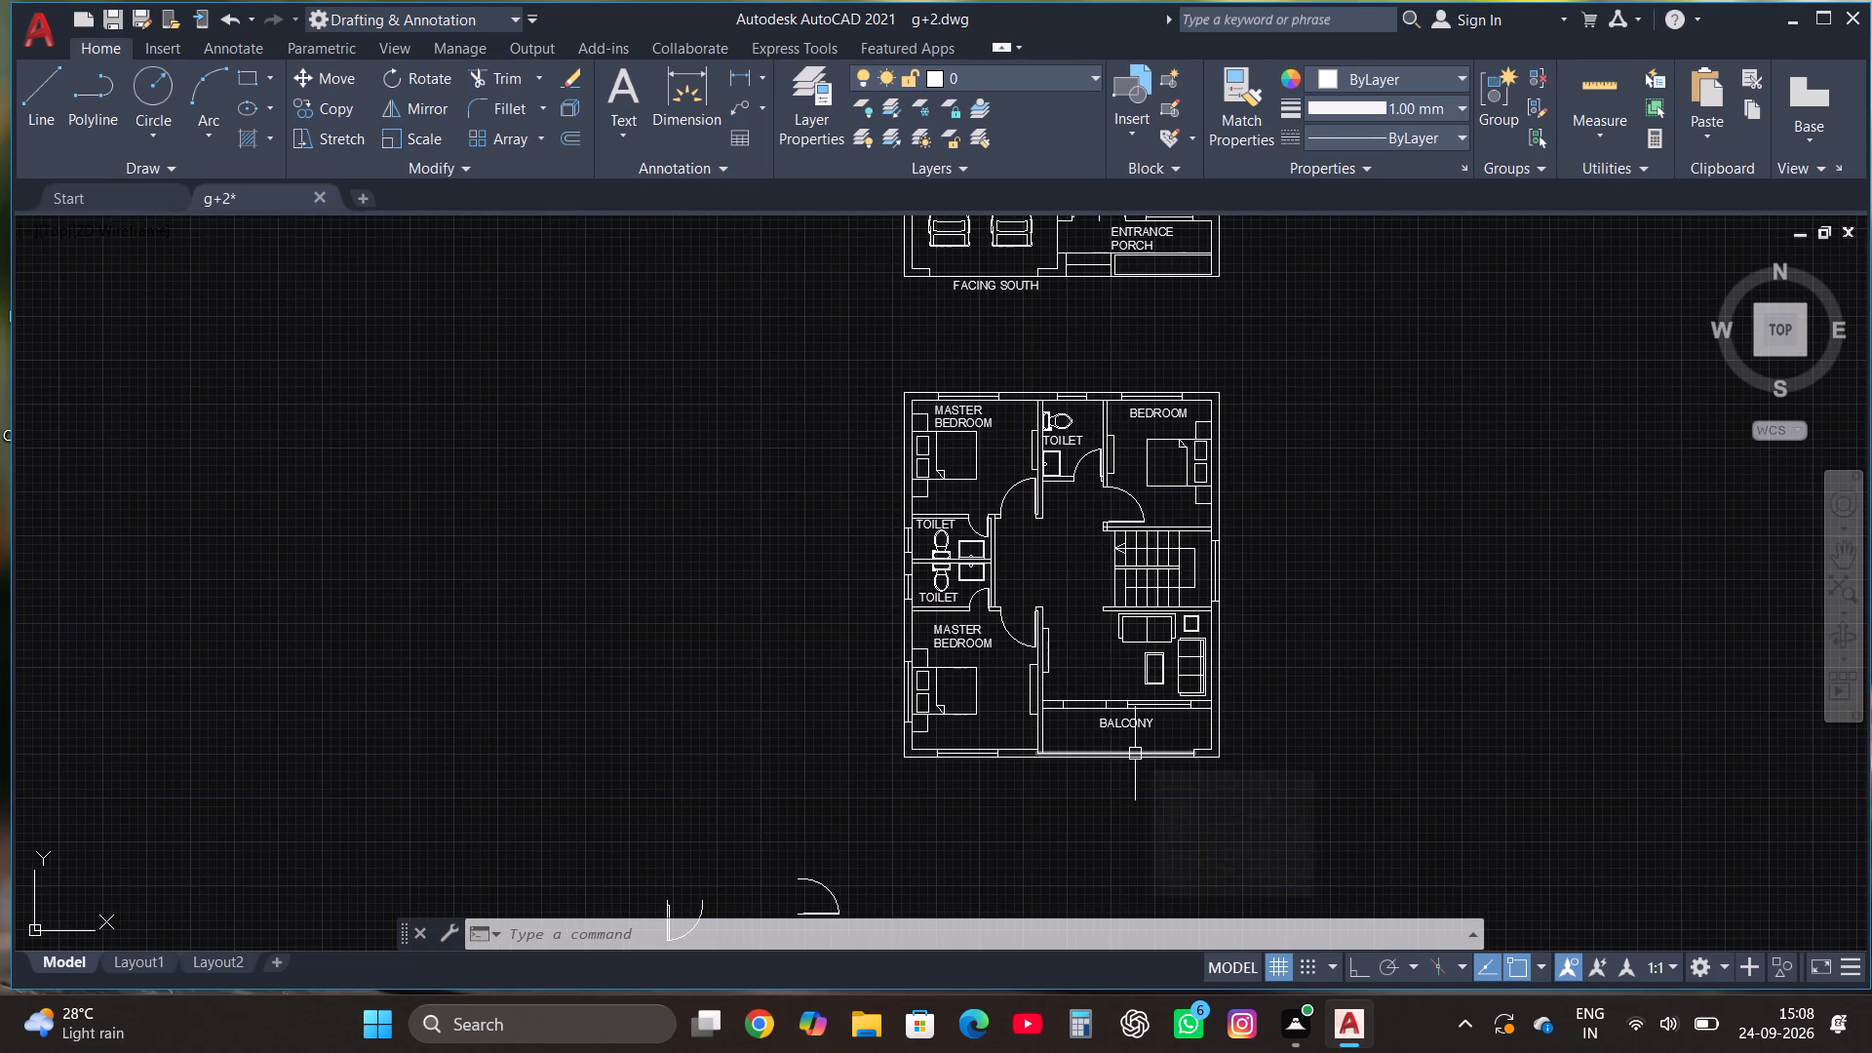
scroll(1126, 711, "up", 2)
left_click(1087, 758)
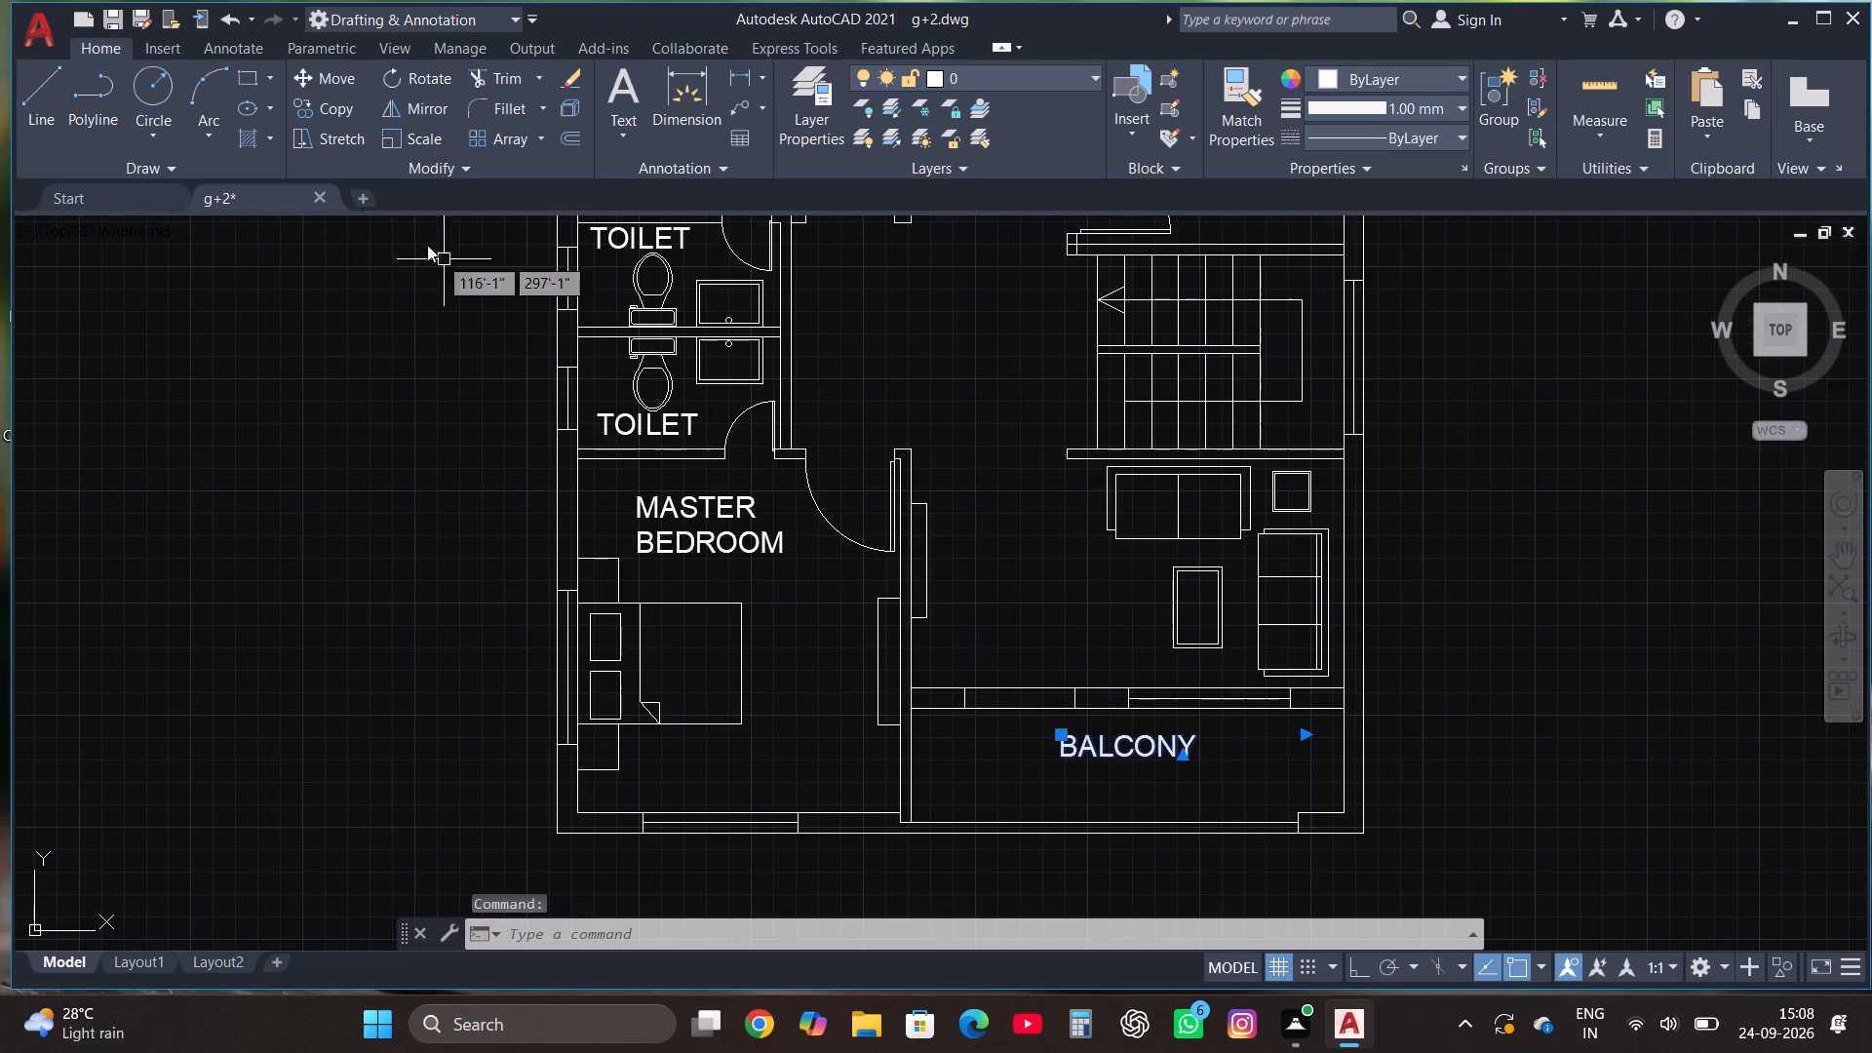
left_click(322, 111)
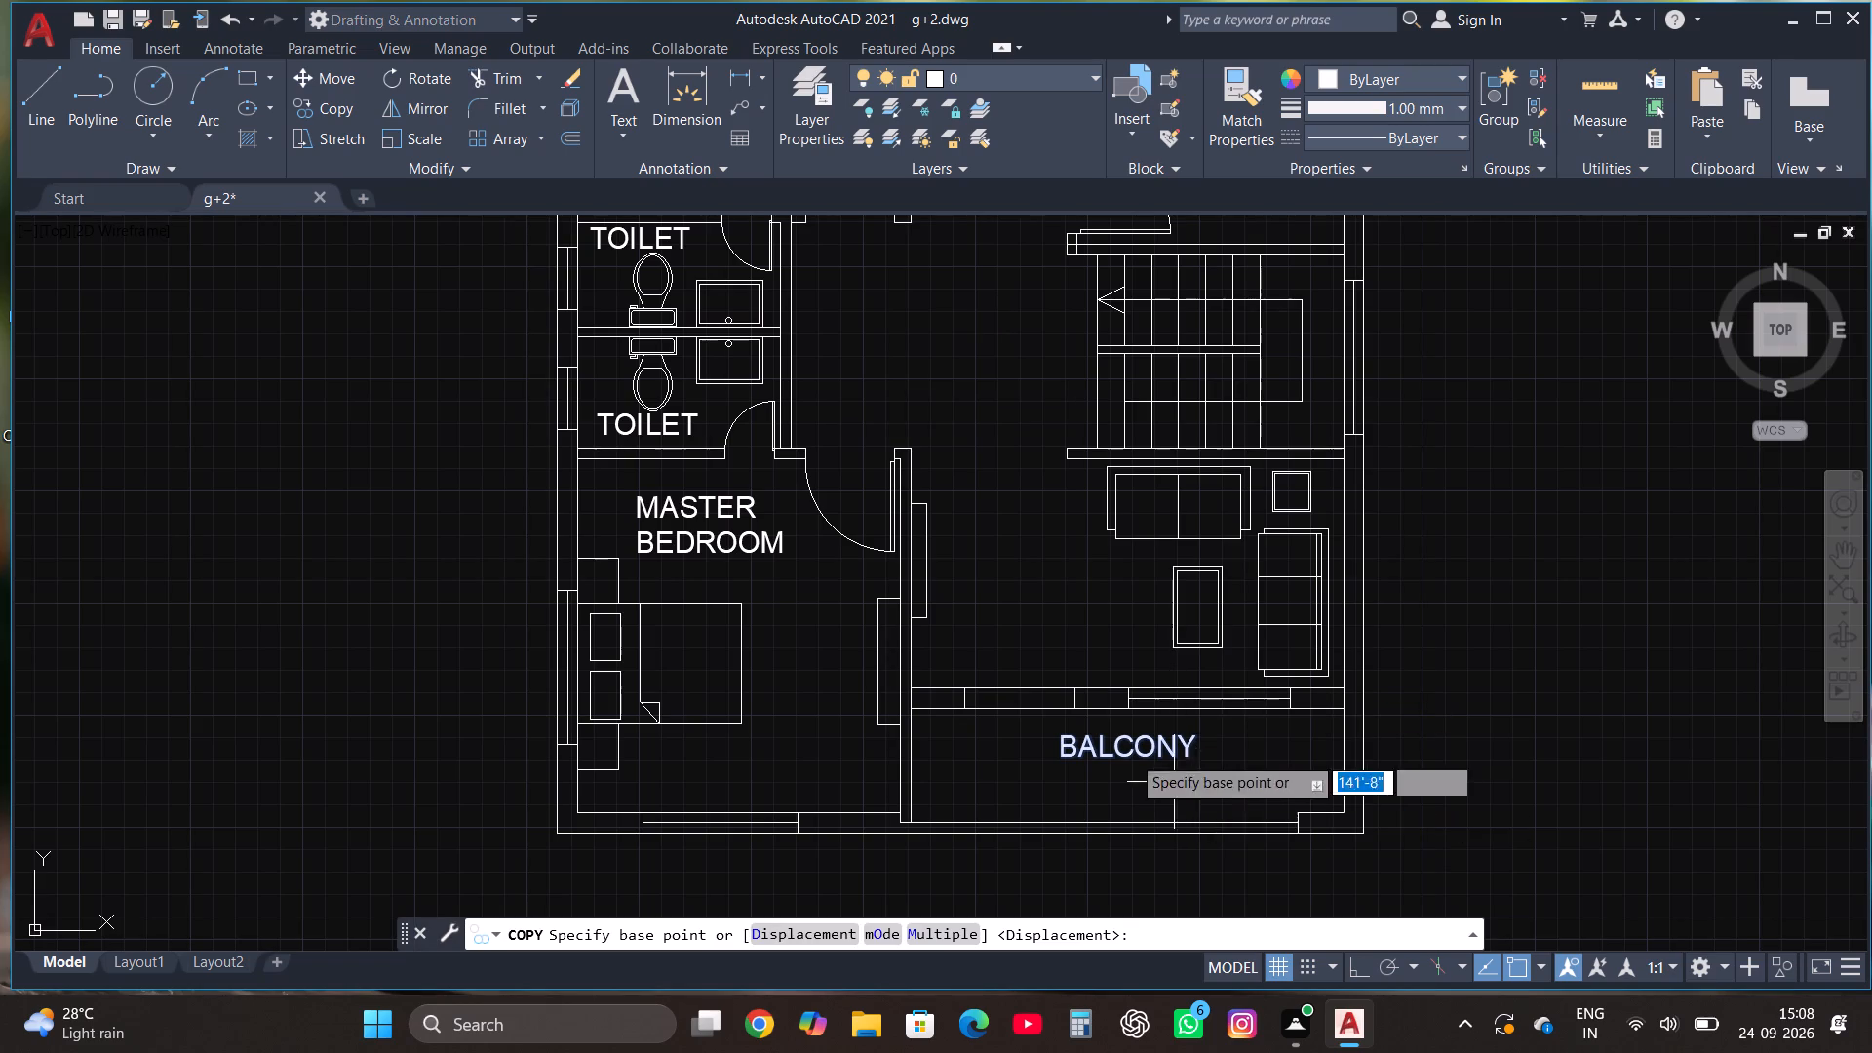
left_click(1093, 739)
scroll(1080, 746, "down", 1)
scroll(962, 474, "up", 2)
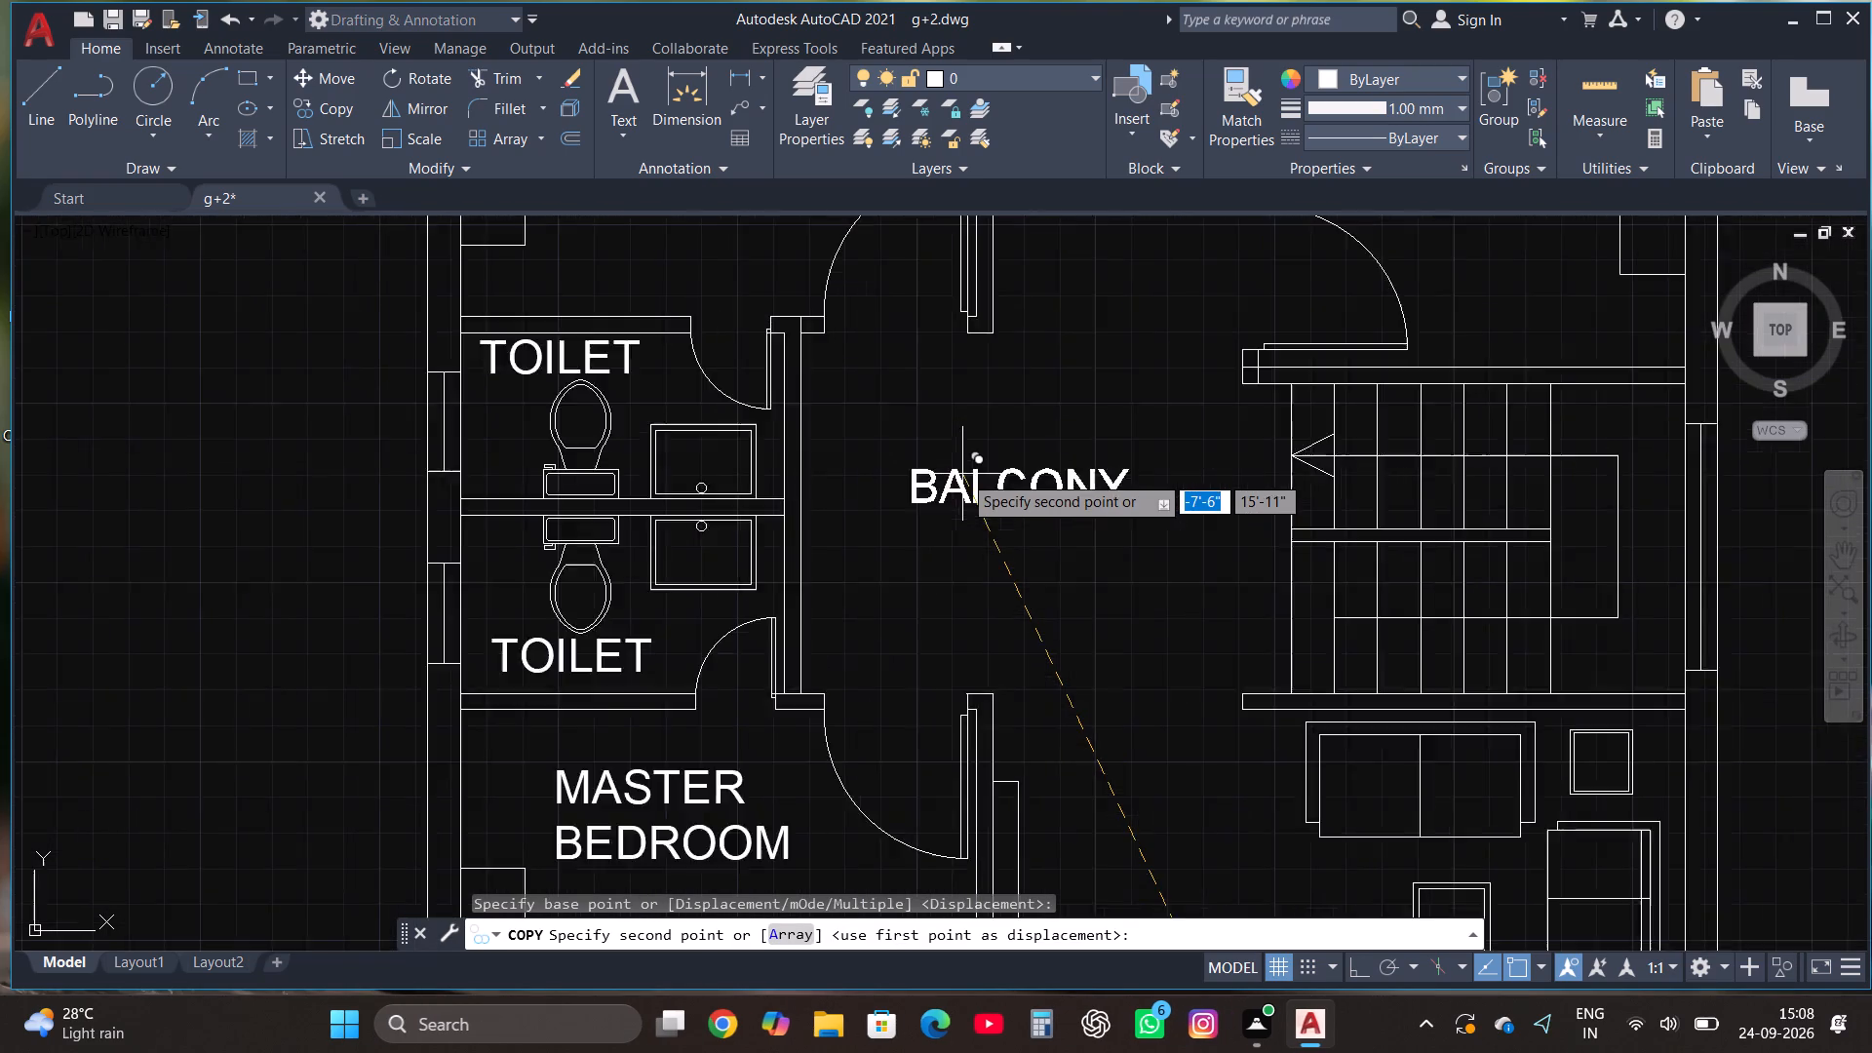
scroll(962, 474, "up", 1)
left_click(976, 478)
Replace the text of the copied label in the central space with FAMILY LOUNGE.
left_click(994, 488)
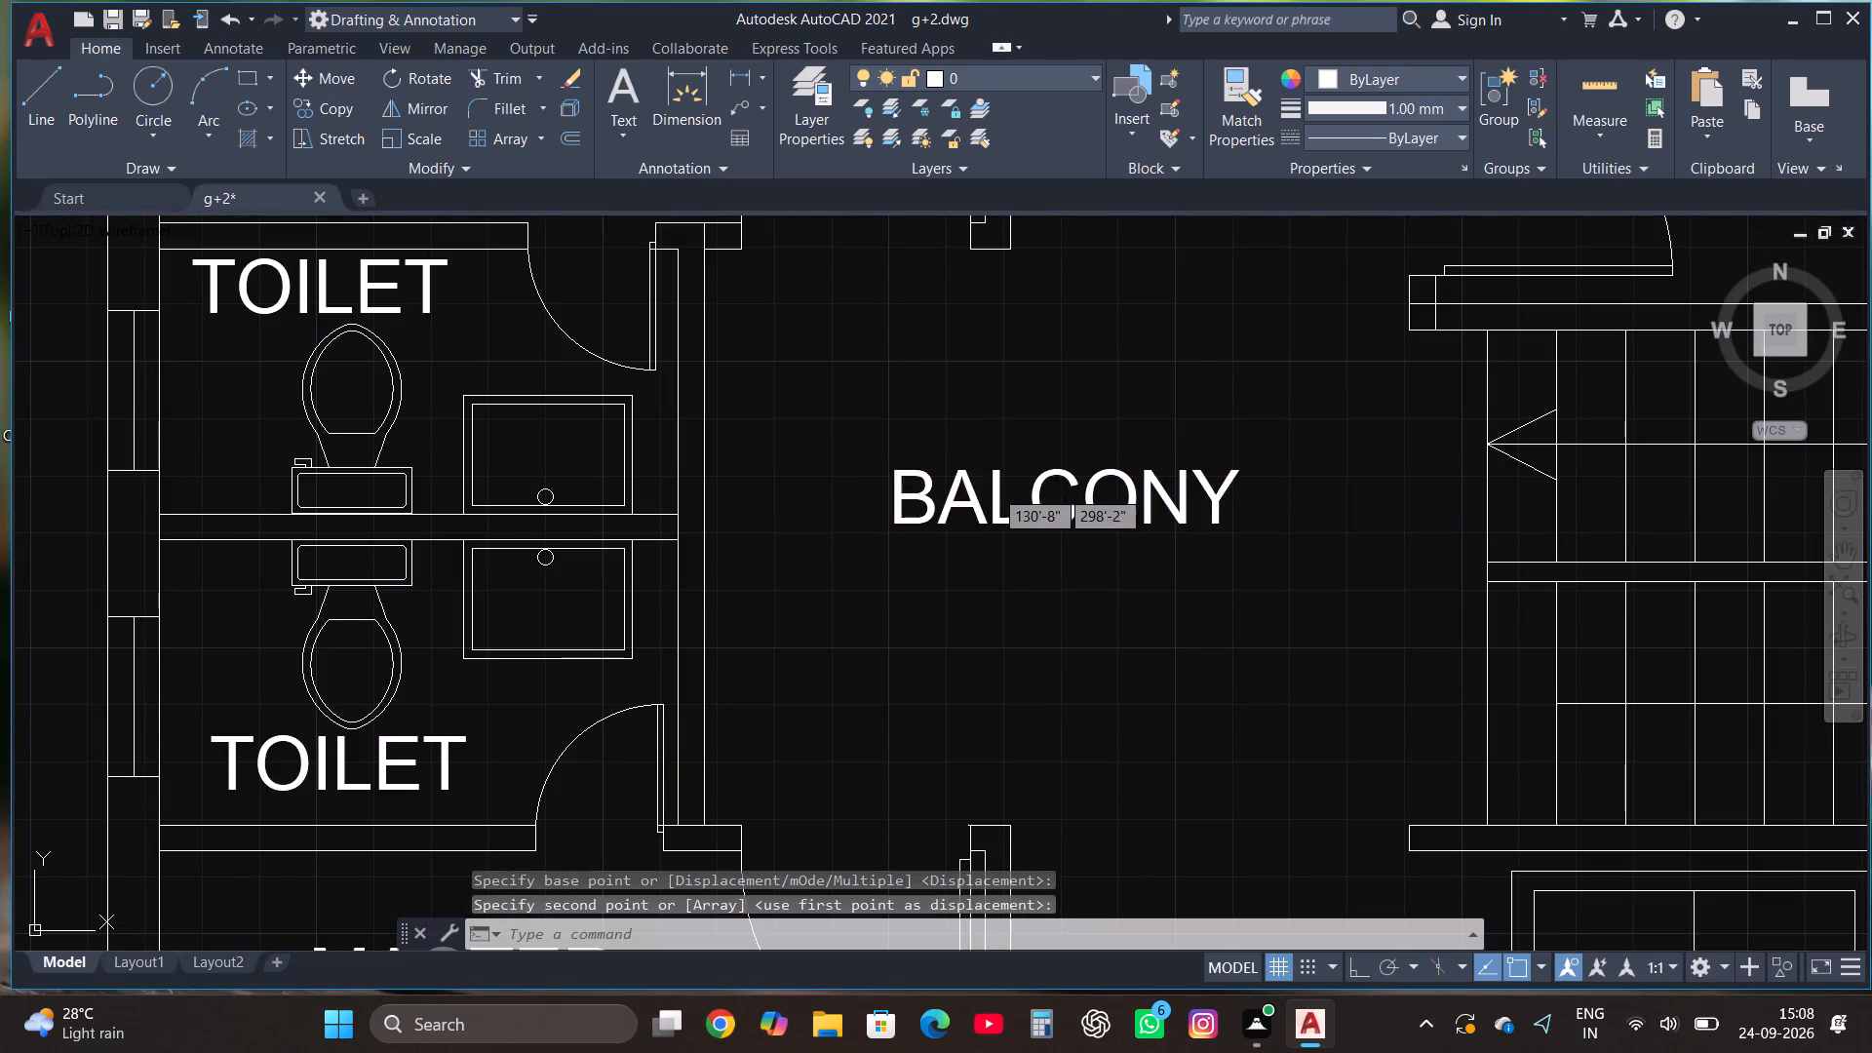
right_click(992, 488)
left_click(1142, 407)
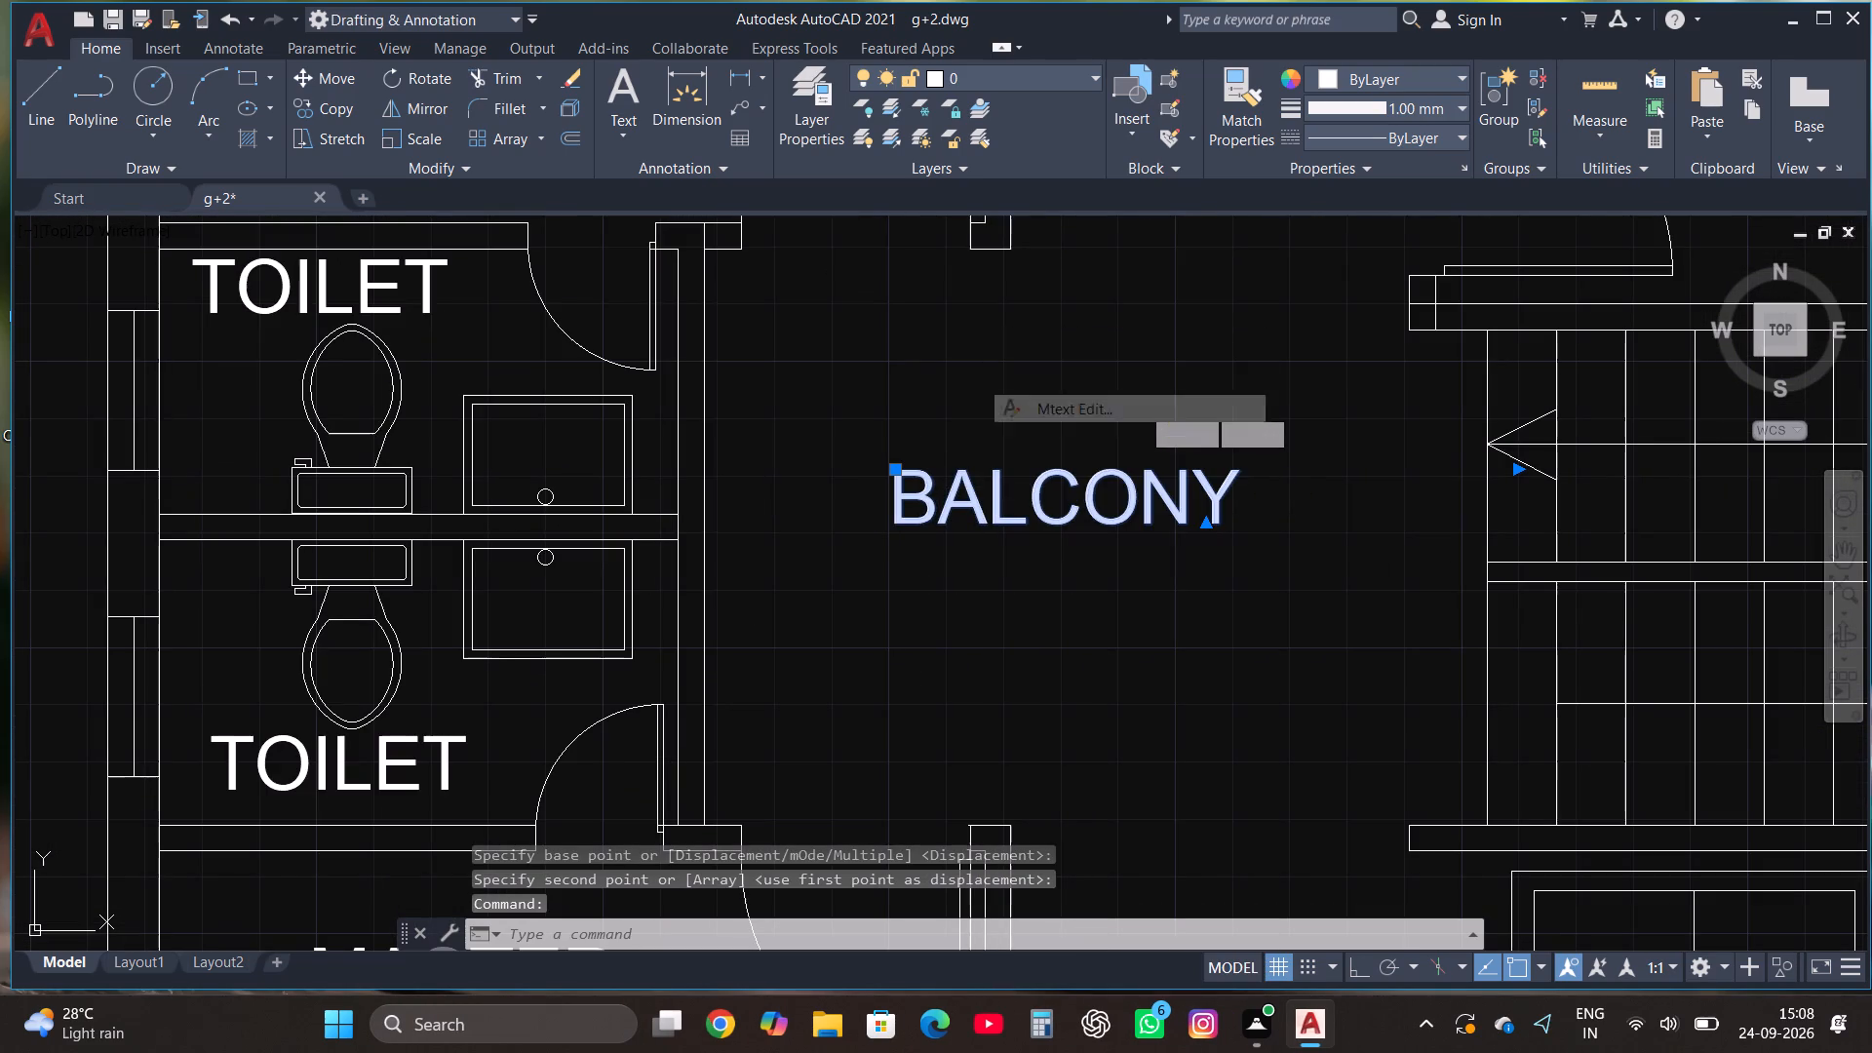
left_click(1273, 505)
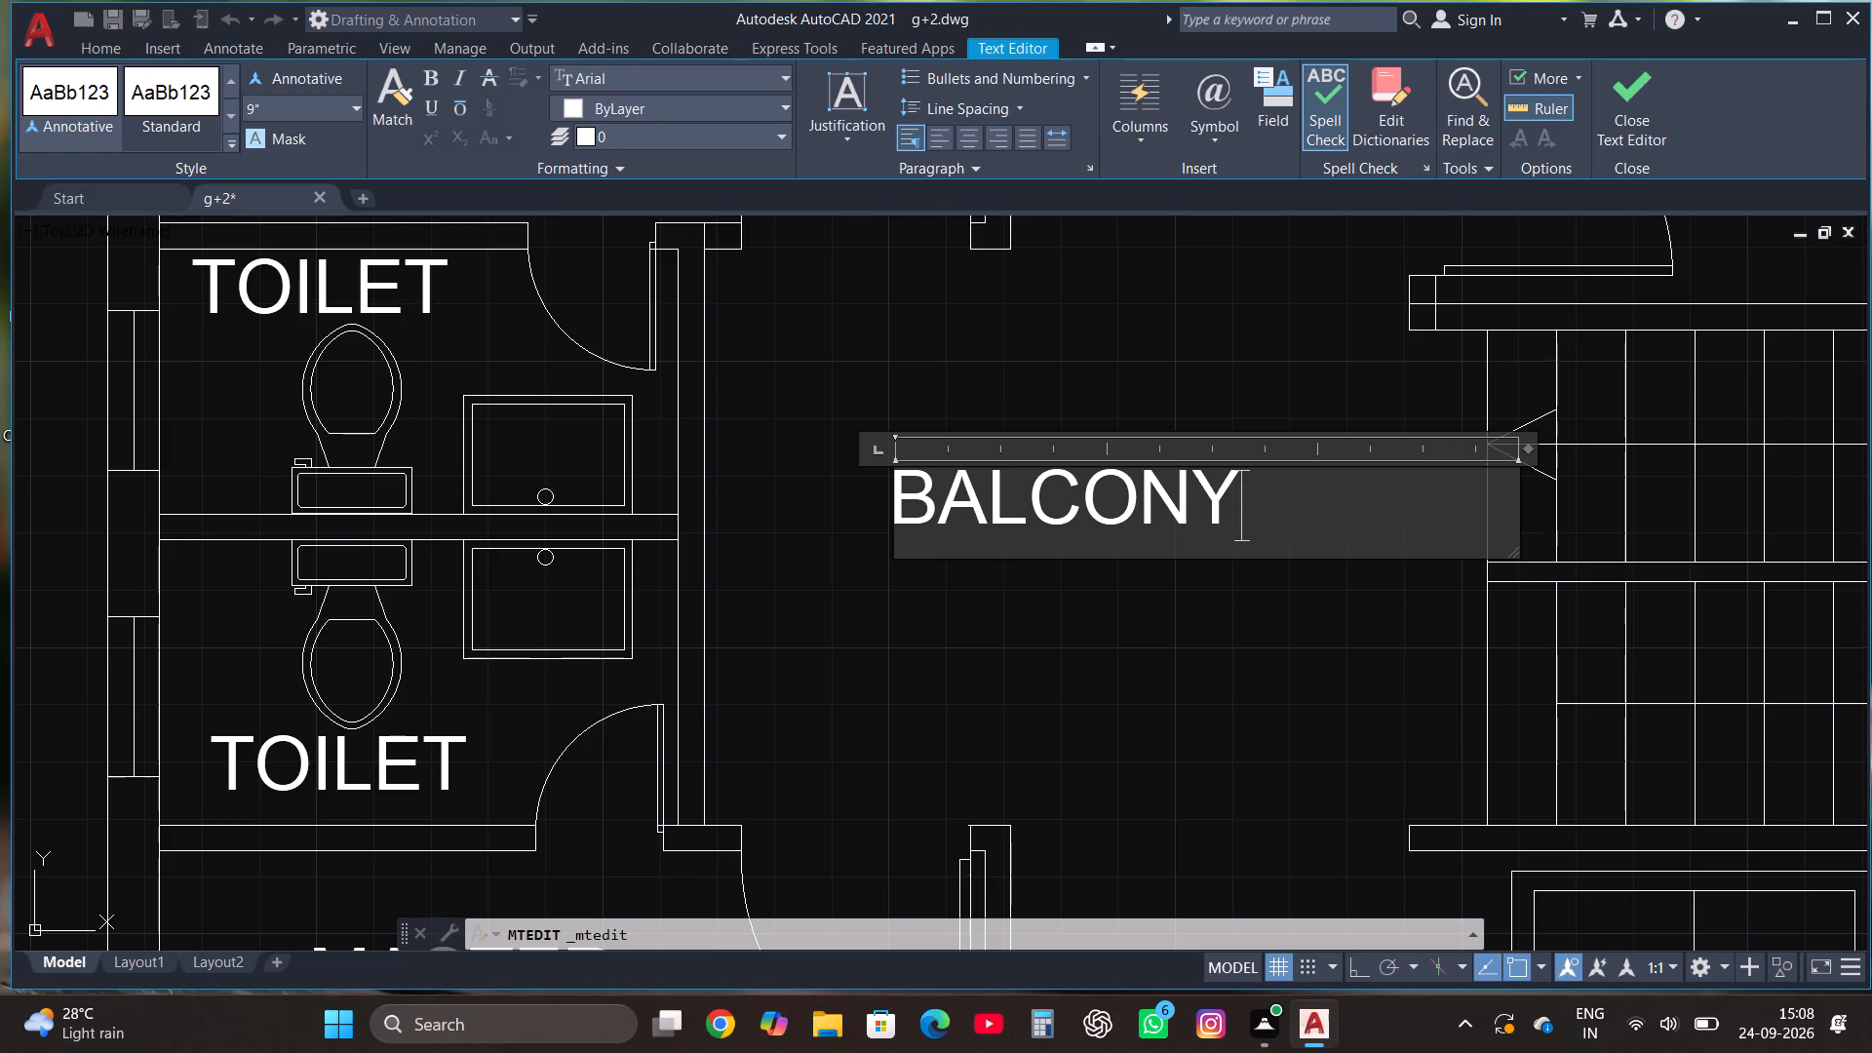
key("BackSpace")
key("BackSpace")
key("BackSpace")
key("BackSpace")
key("BackSpace")
key("BackSpace")
key("BackSpace")
key("BackSpace")
key("BackSpace")
key("BackSpace")
key("BackSpace")
key("BackSpace")
key("BackSpace")
key("BackSpace")
key("BackSpace")
key("BackSpace")
key("BackSpace")
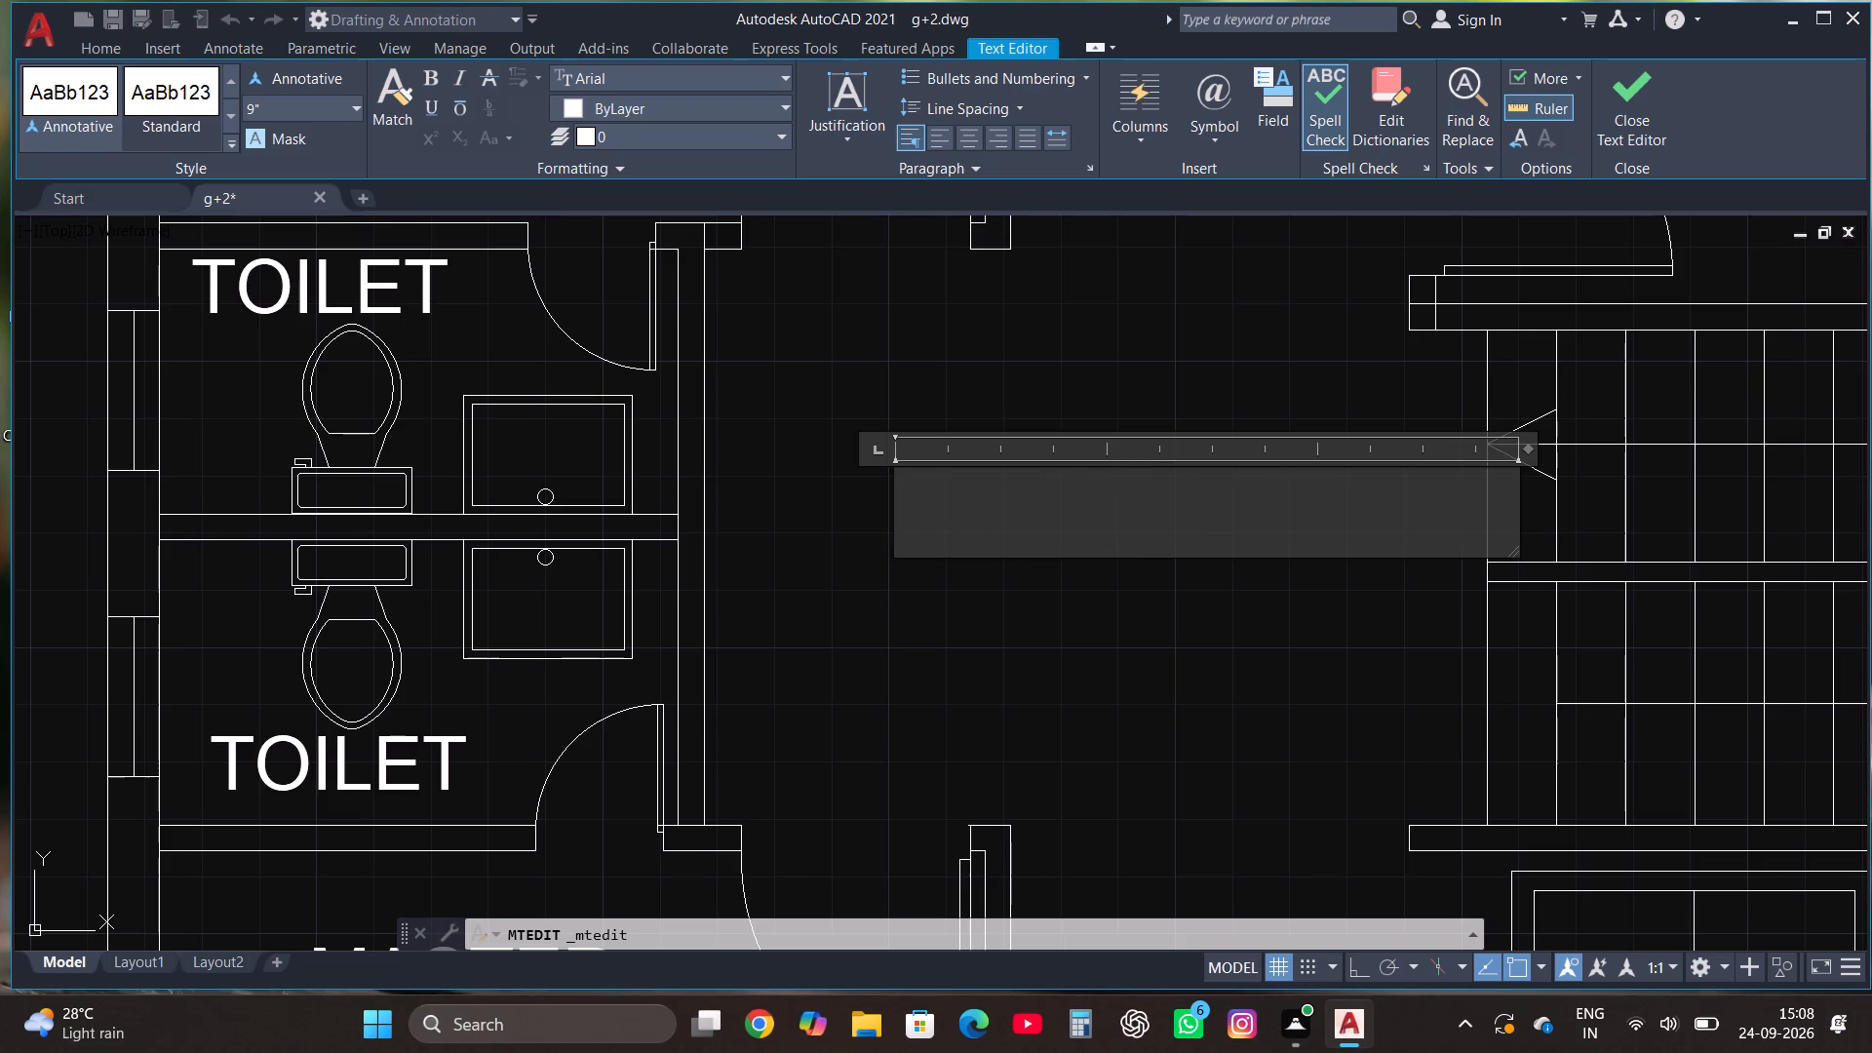
type("FAMILY")
key("space")
type("LOU")
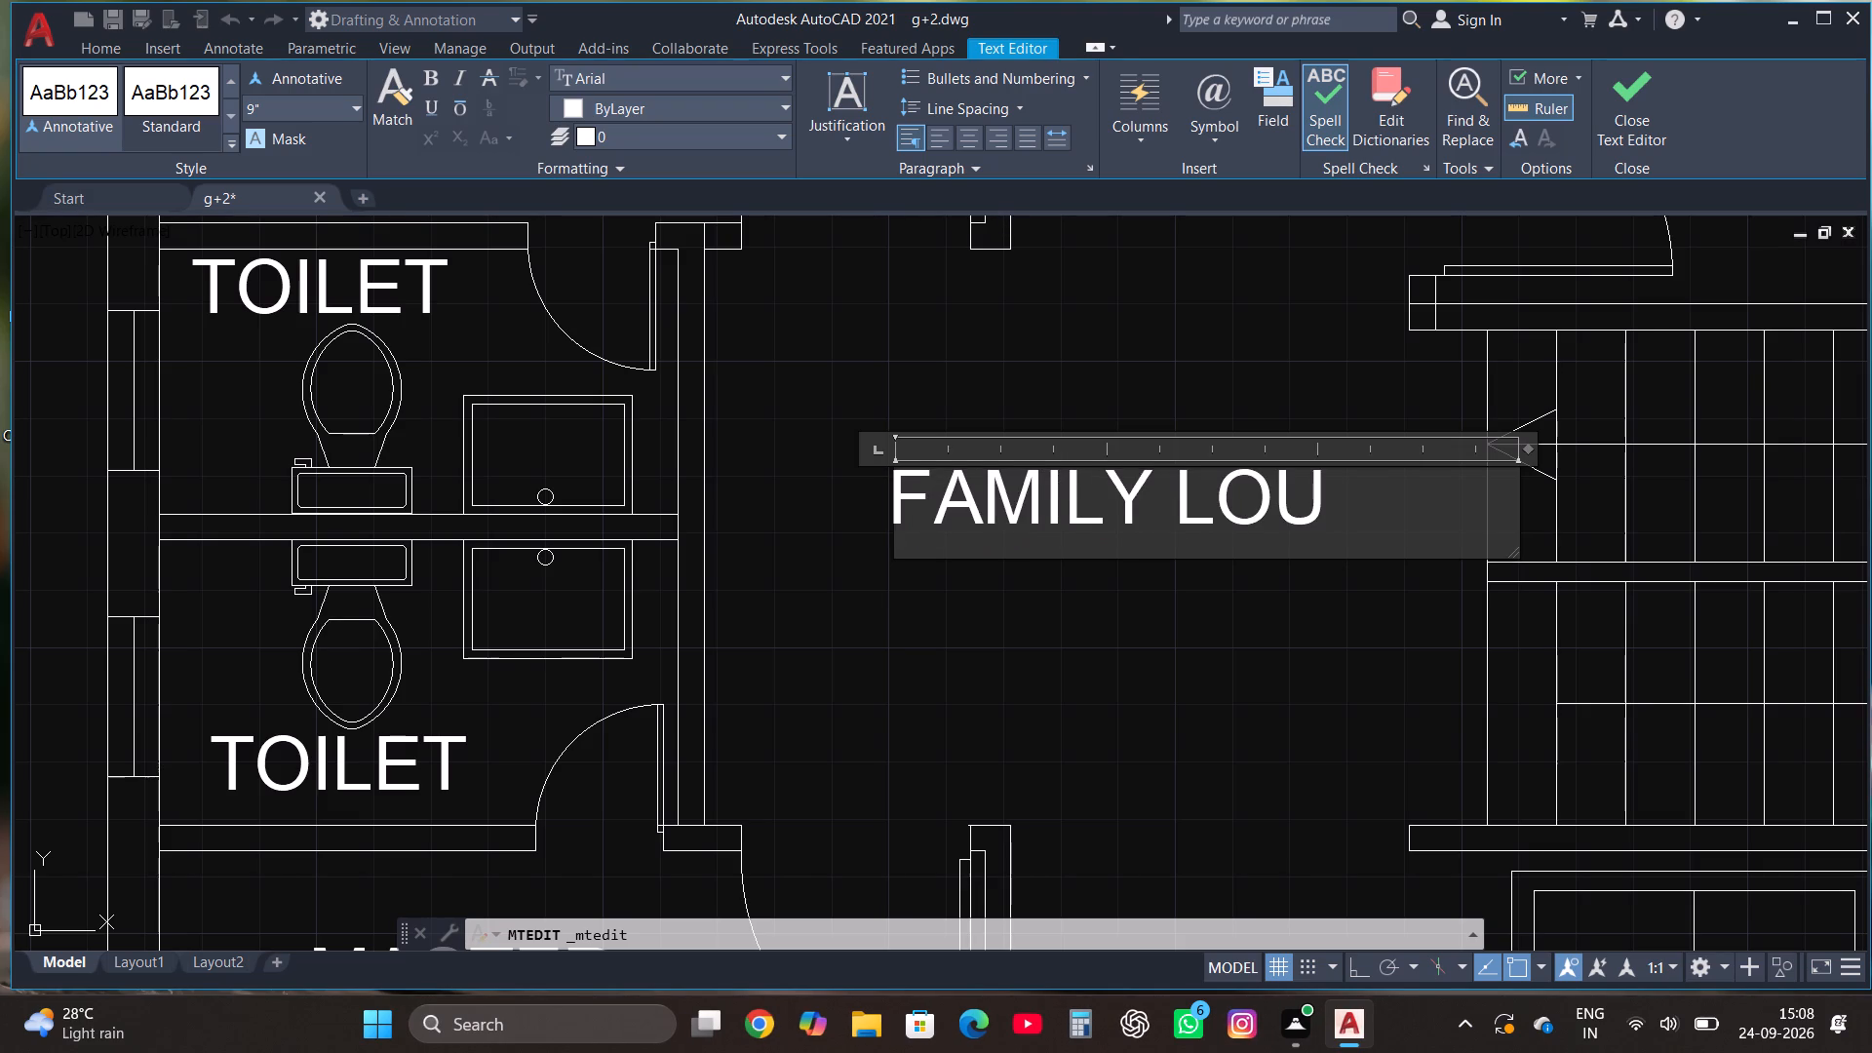
type("NGE")
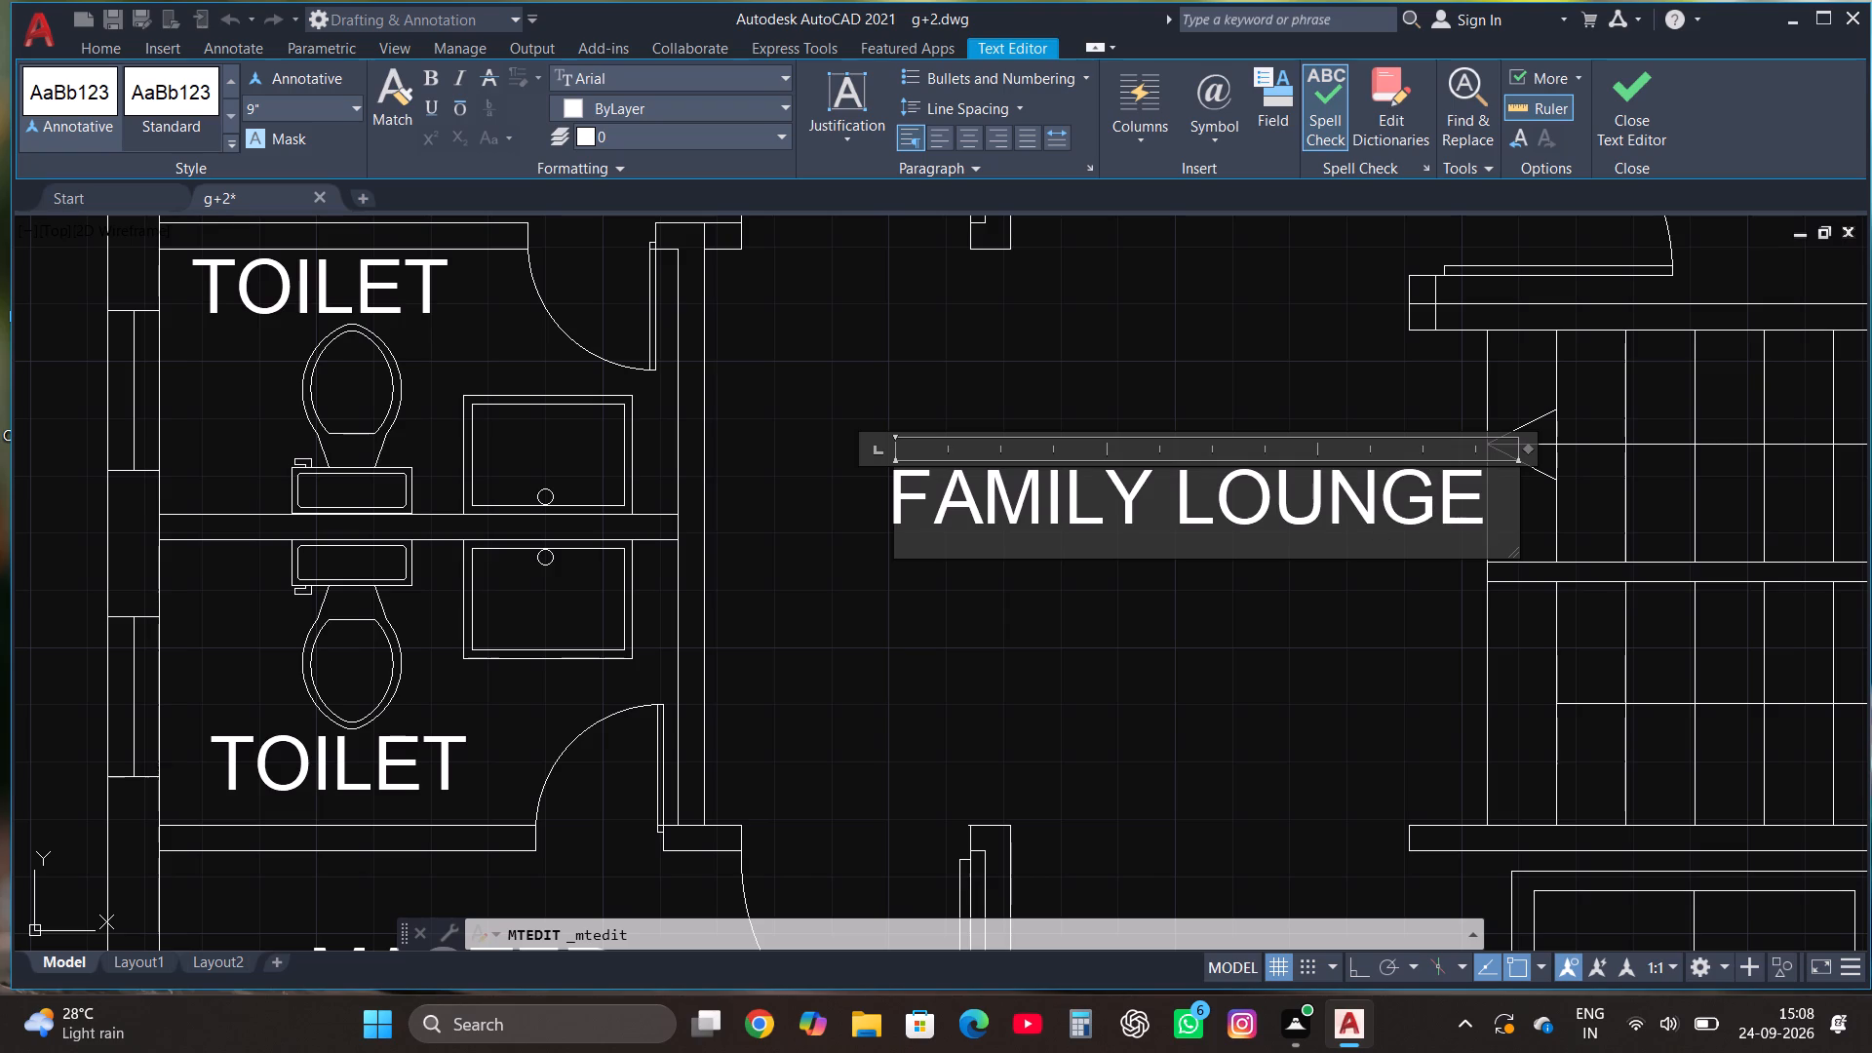
left_click(1653, 94)
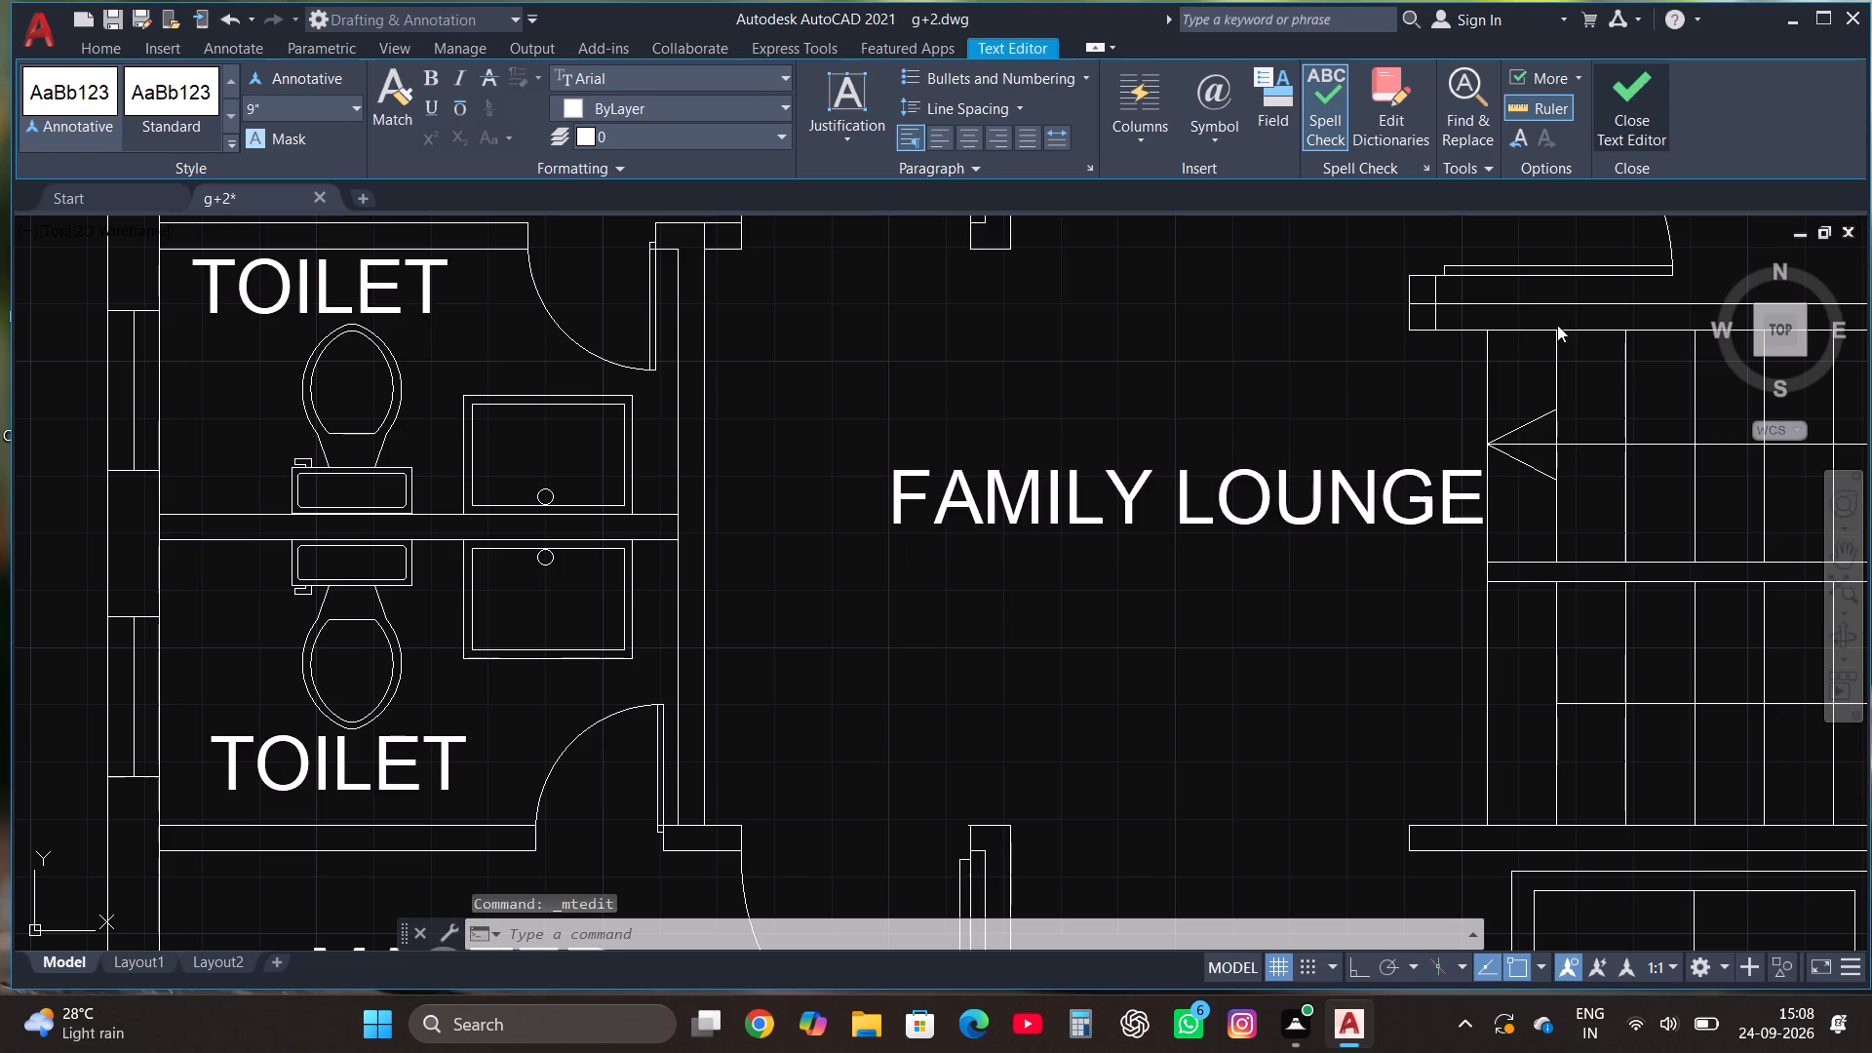
Move the FAMILY LOUNGE label away from the staircase so it sits centrally between the toilets and the stairs.
left_click(1196, 505)
left_click(1134, 460)
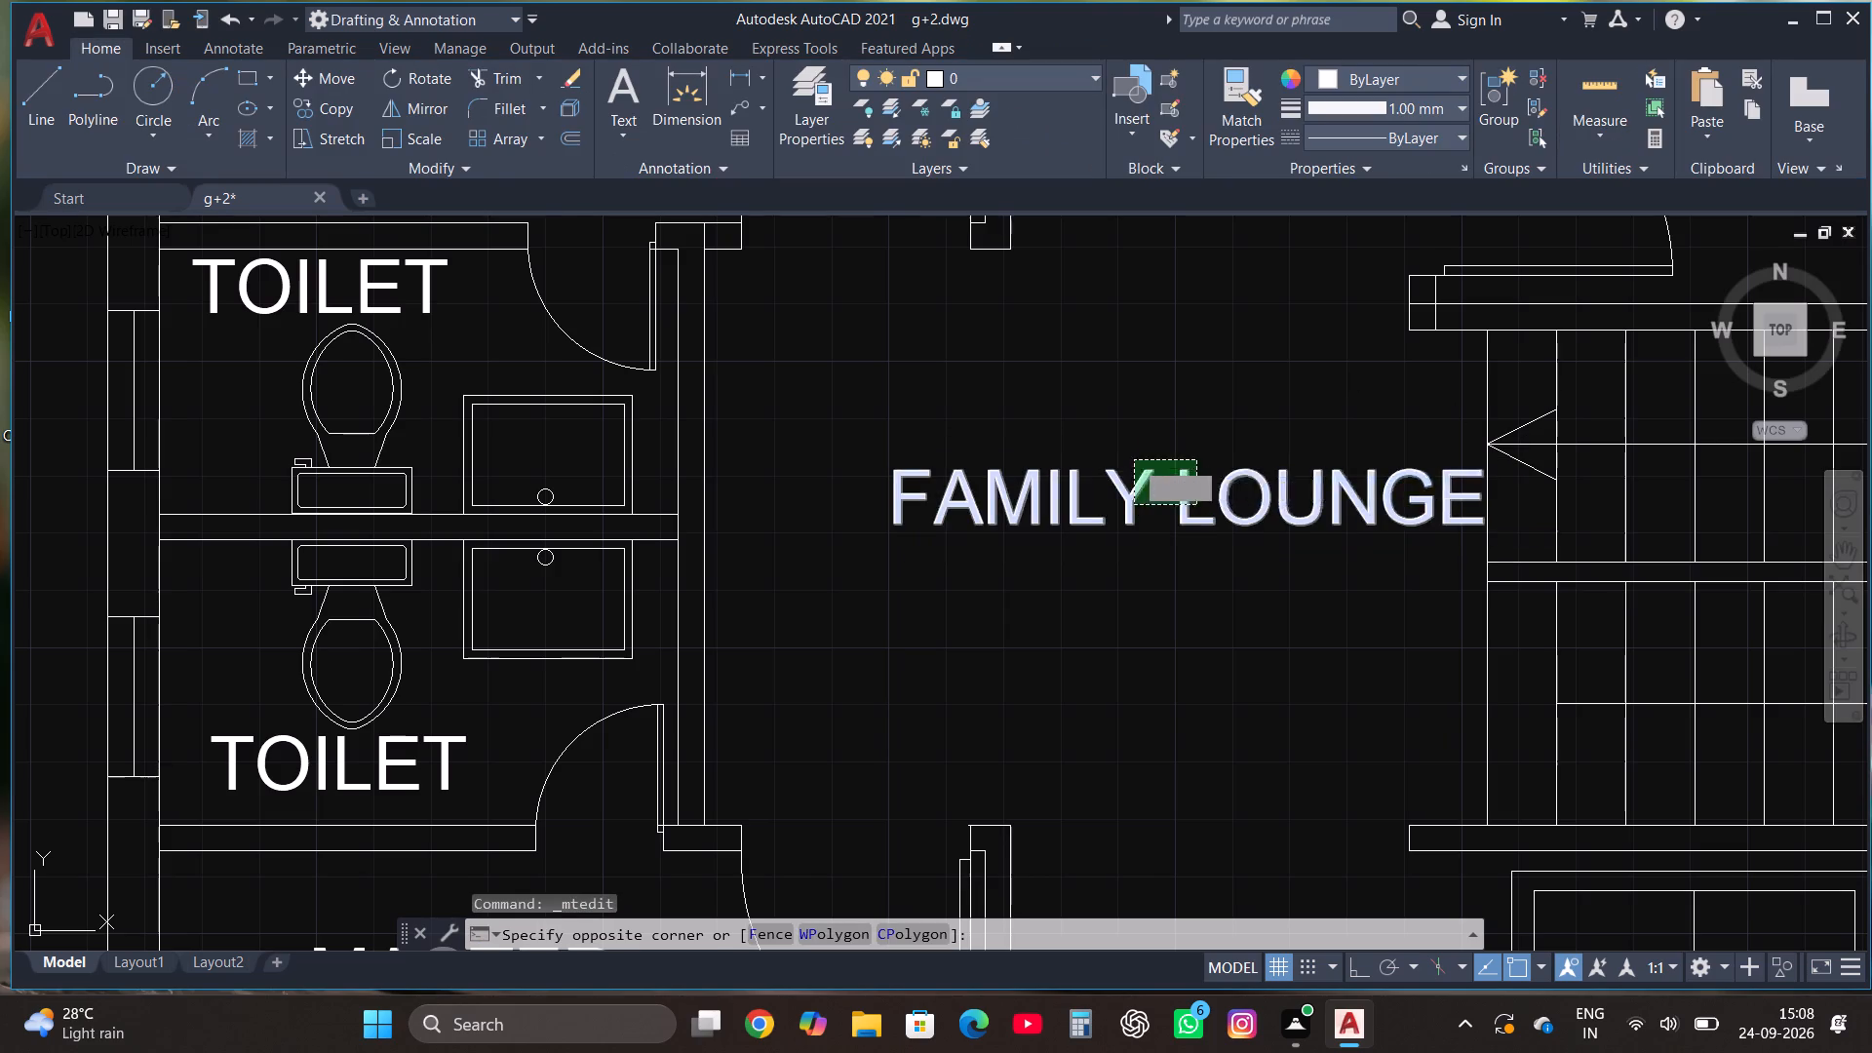
left_click(336, 76)
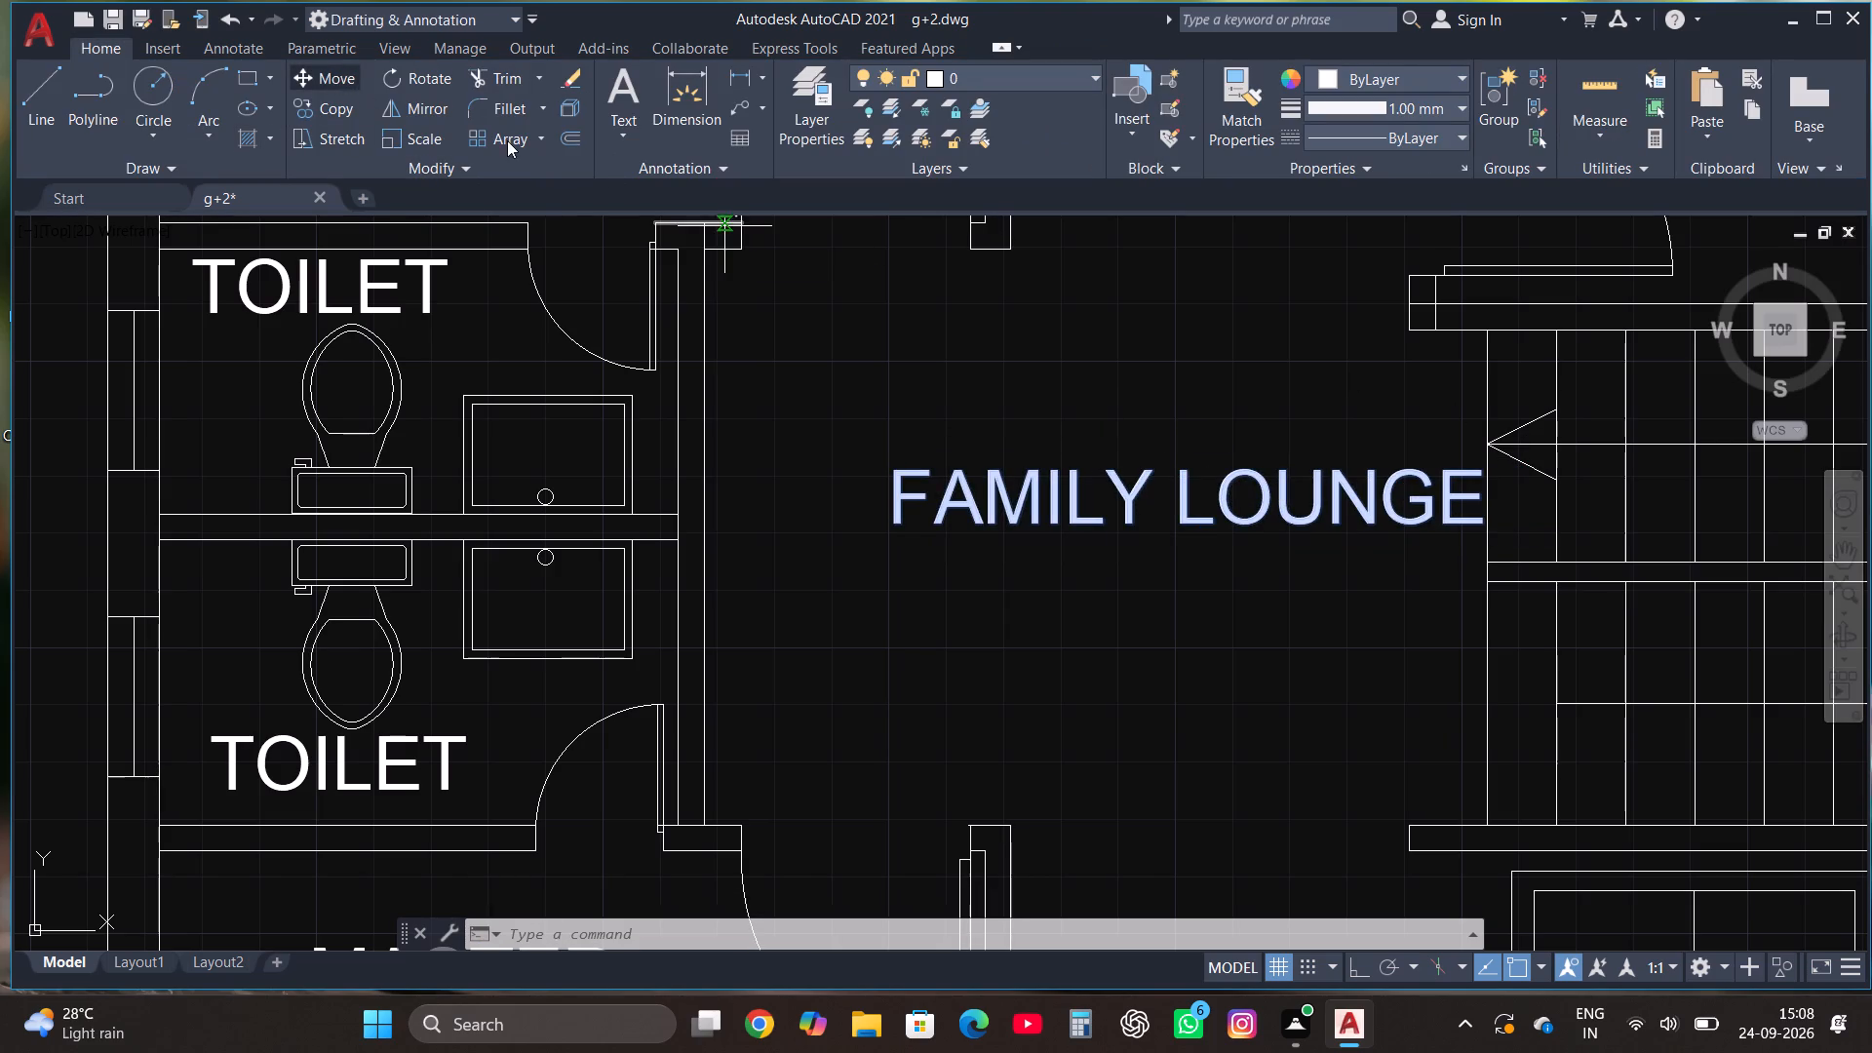
left_click(1188, 482)
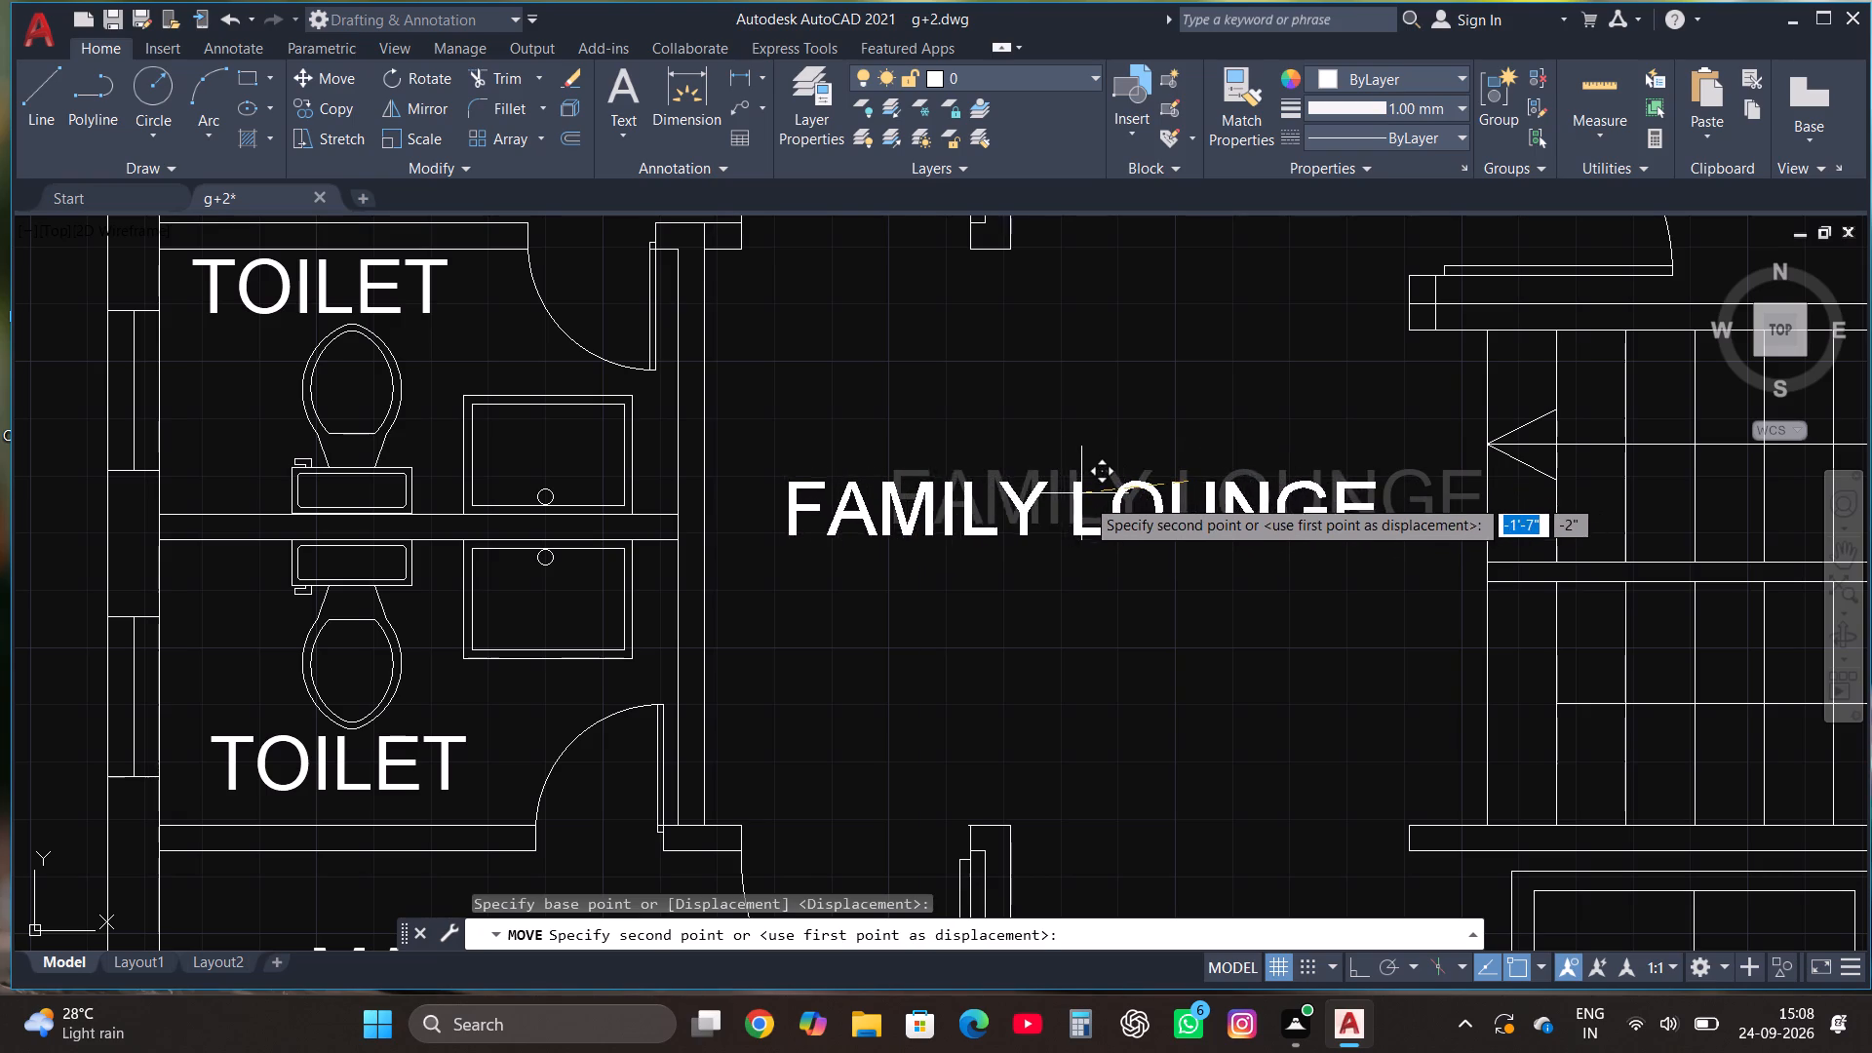
left_click(1064, 517)
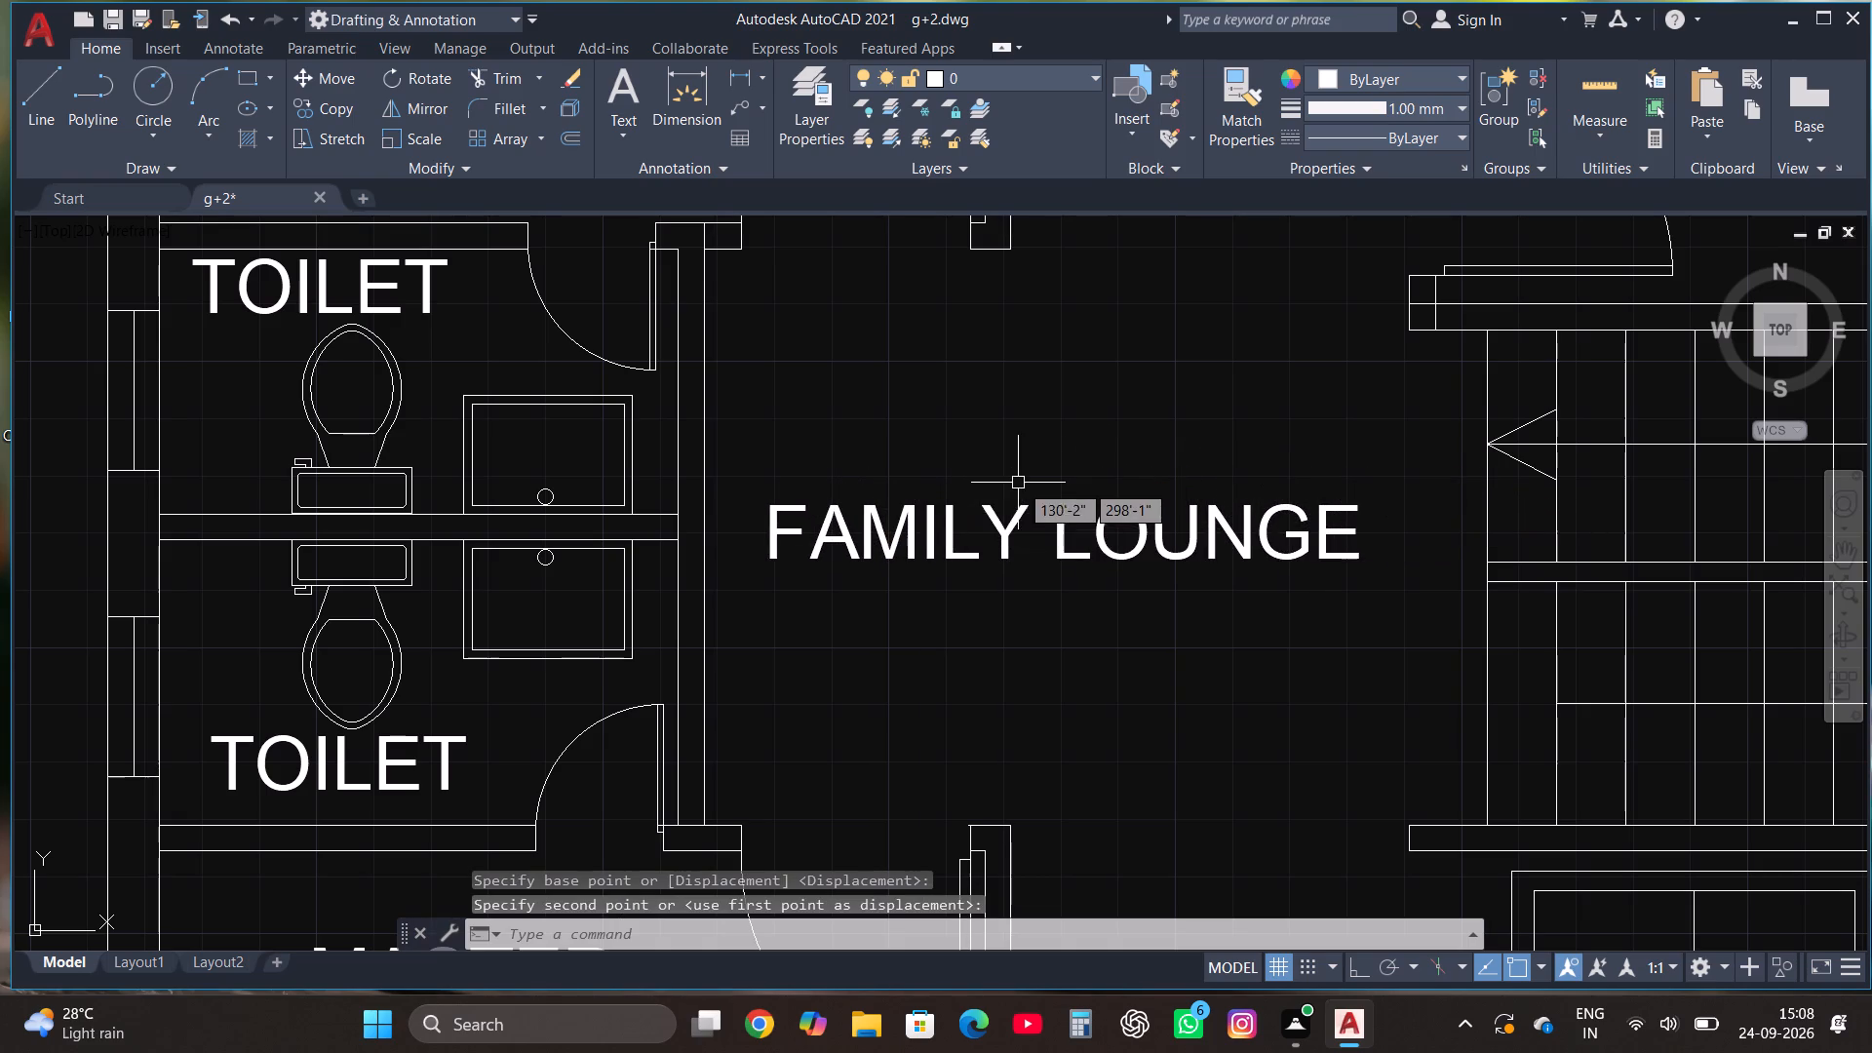
Copy the entire labelled lower floor plan, with Ortho on, horizontally about 50'-3" to the right of the original.
scroll(1116, 494, "down", 2)
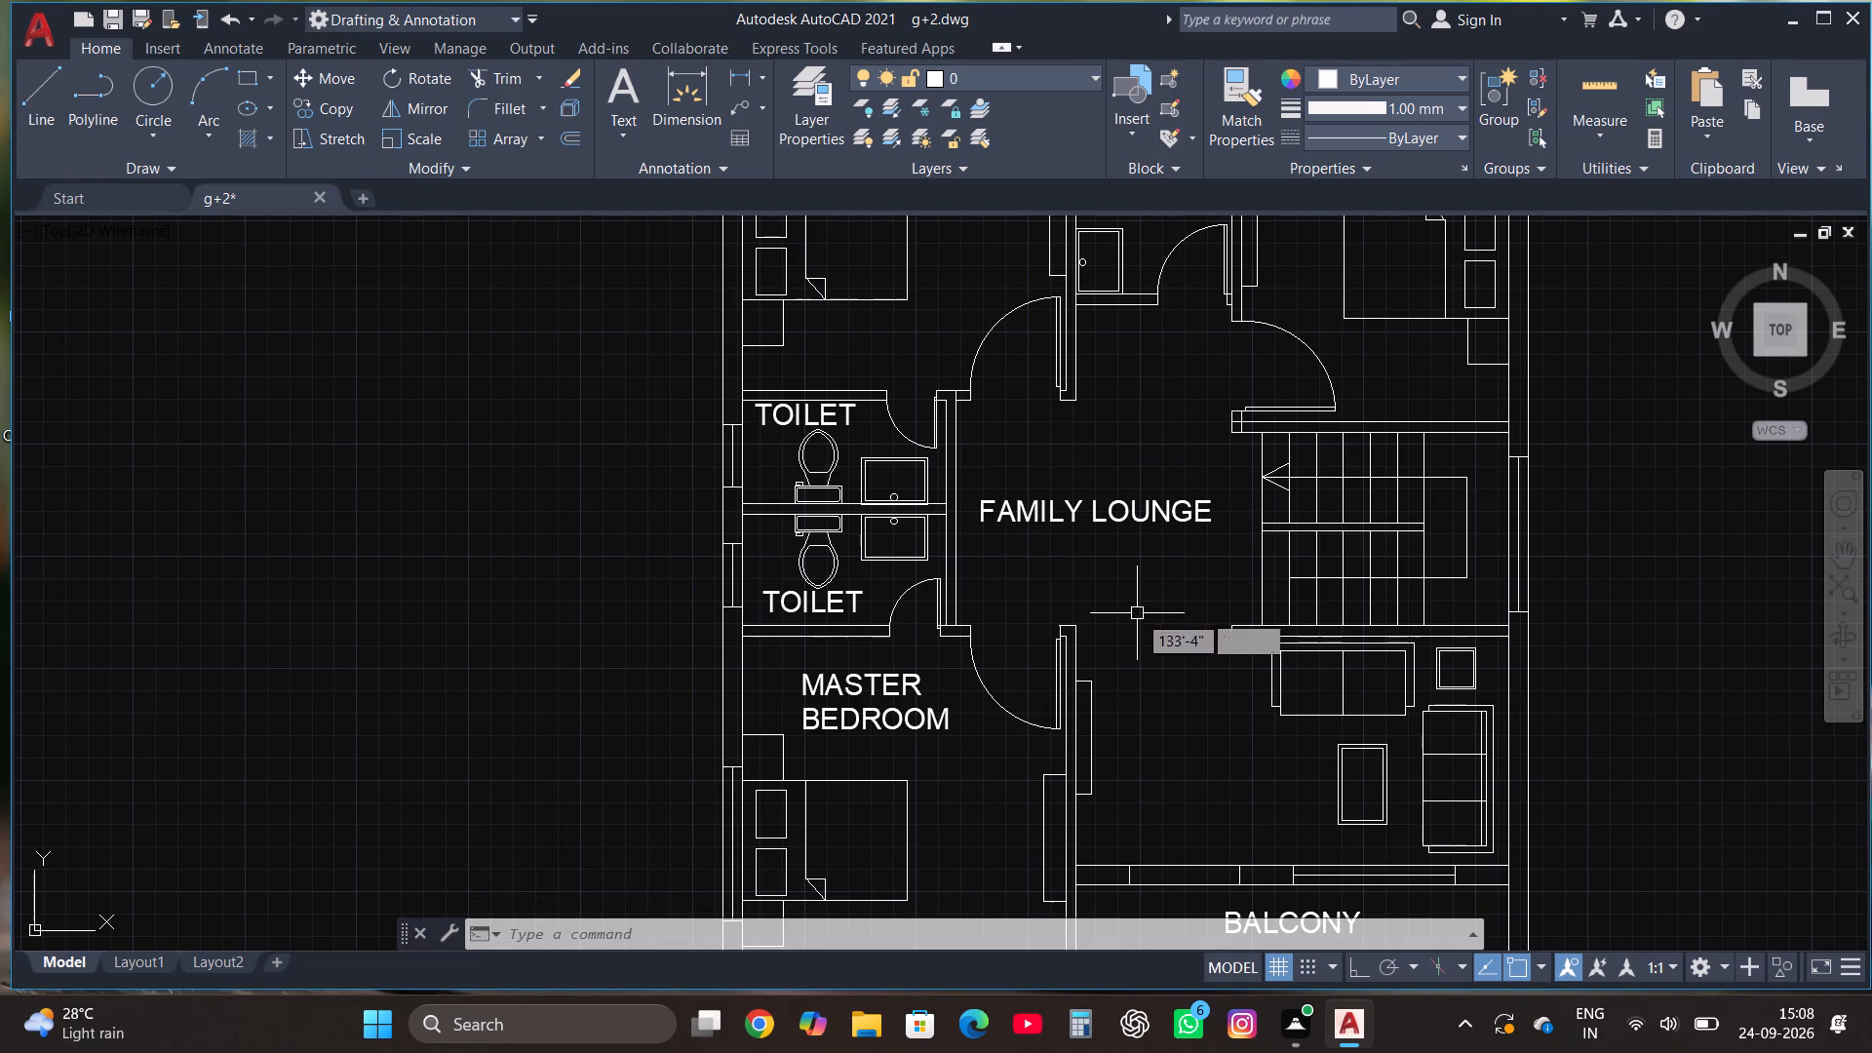
scroll(1132, 677, "down", 2)
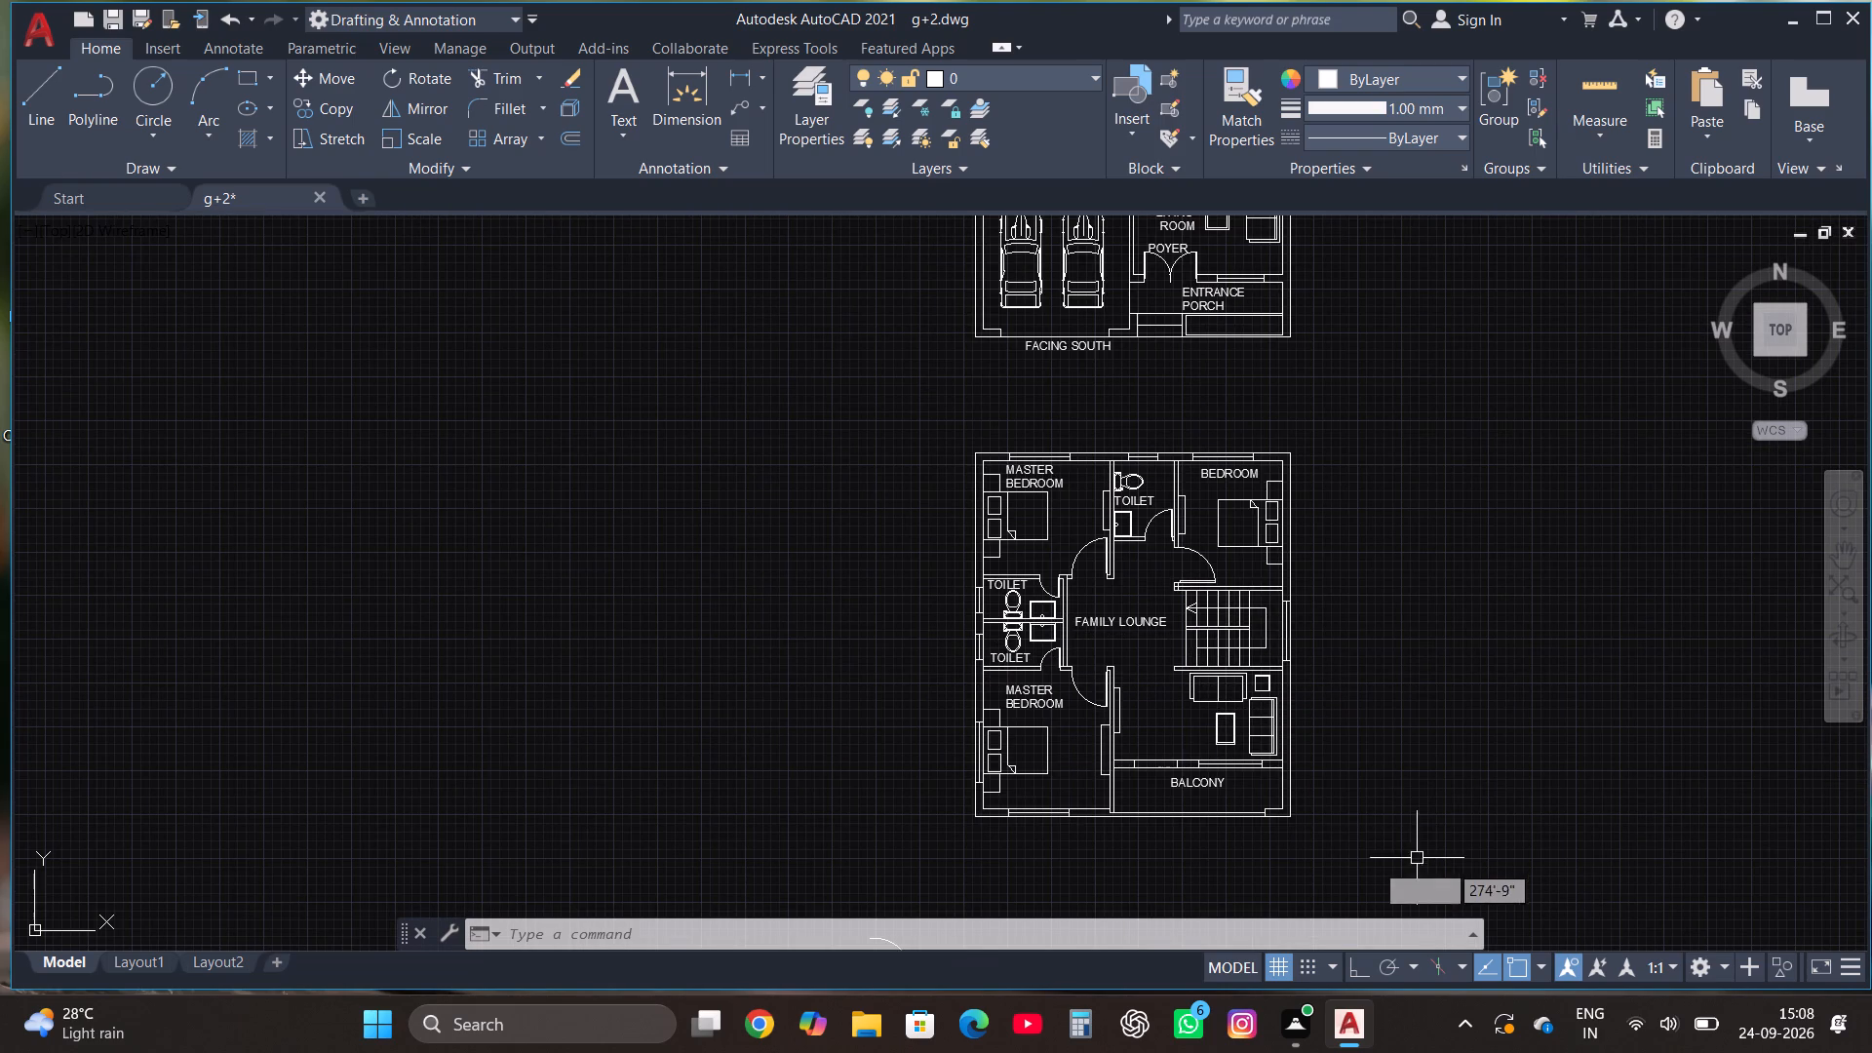
left_click(1337, 838)
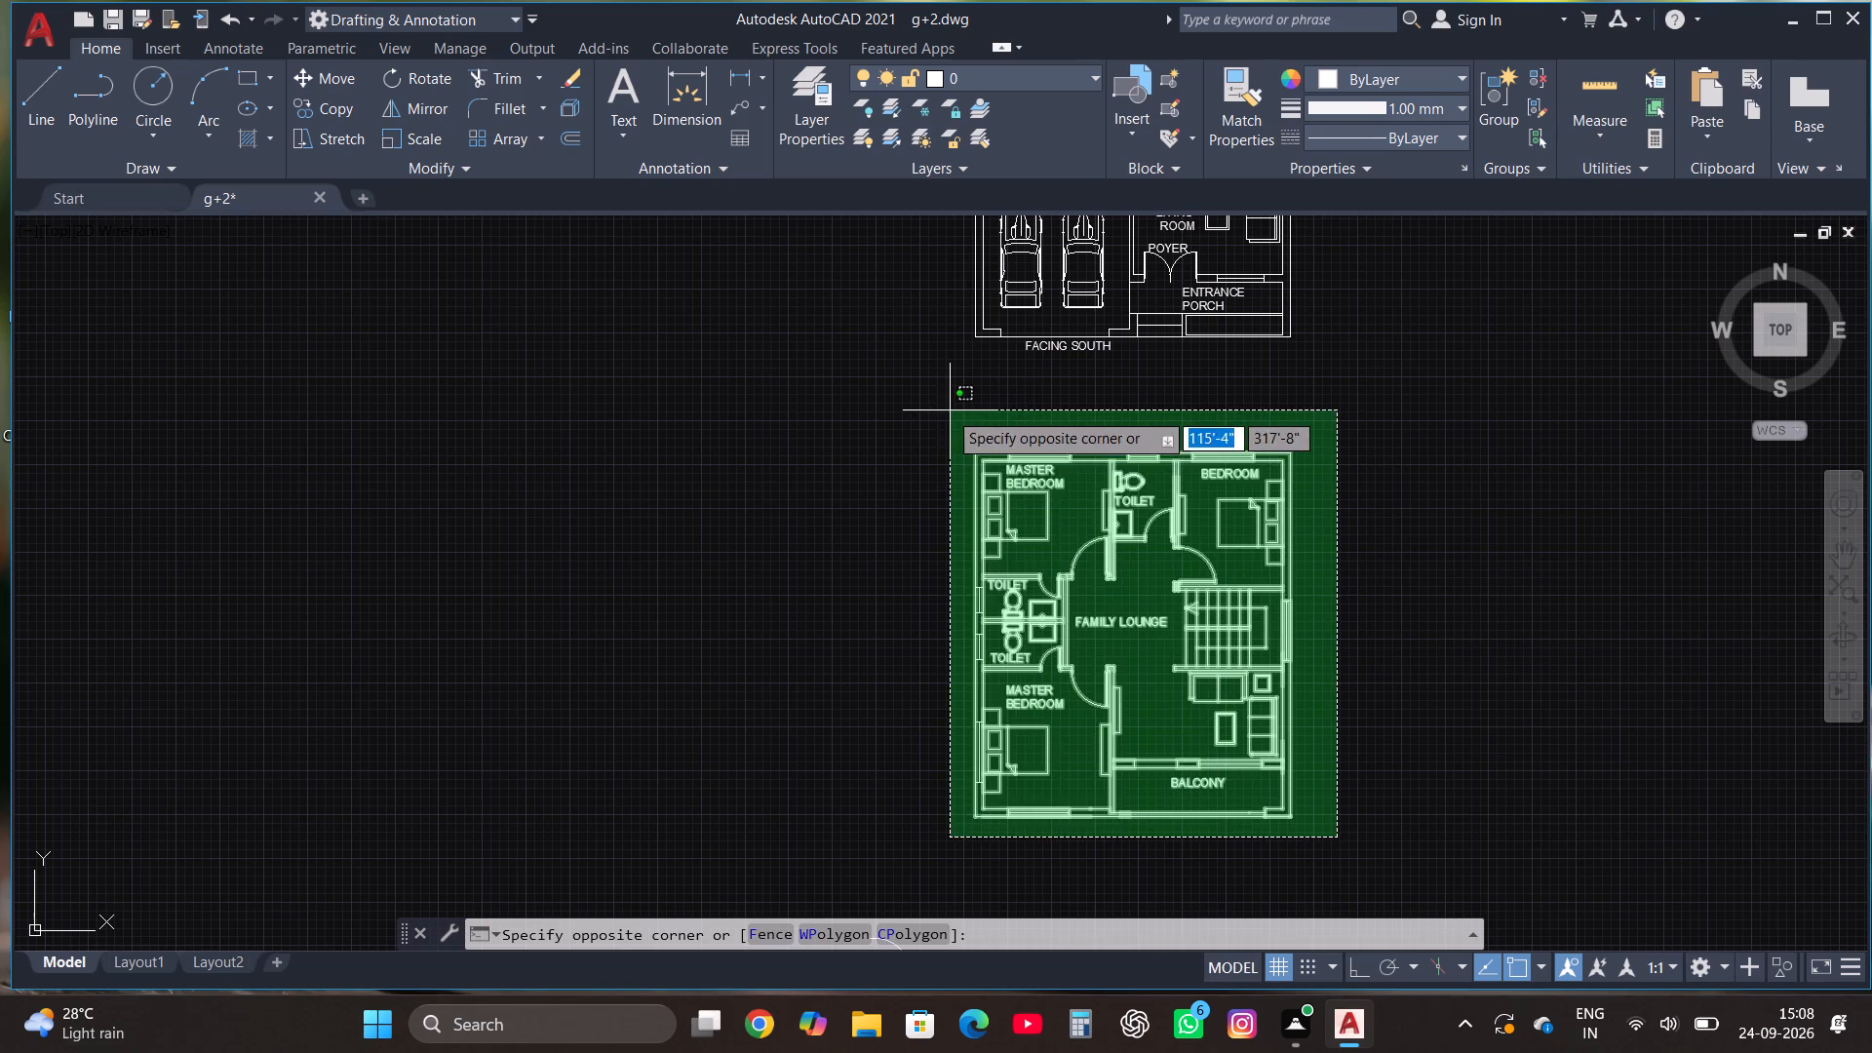
left_click(947, 410)
left_click(337, 103)
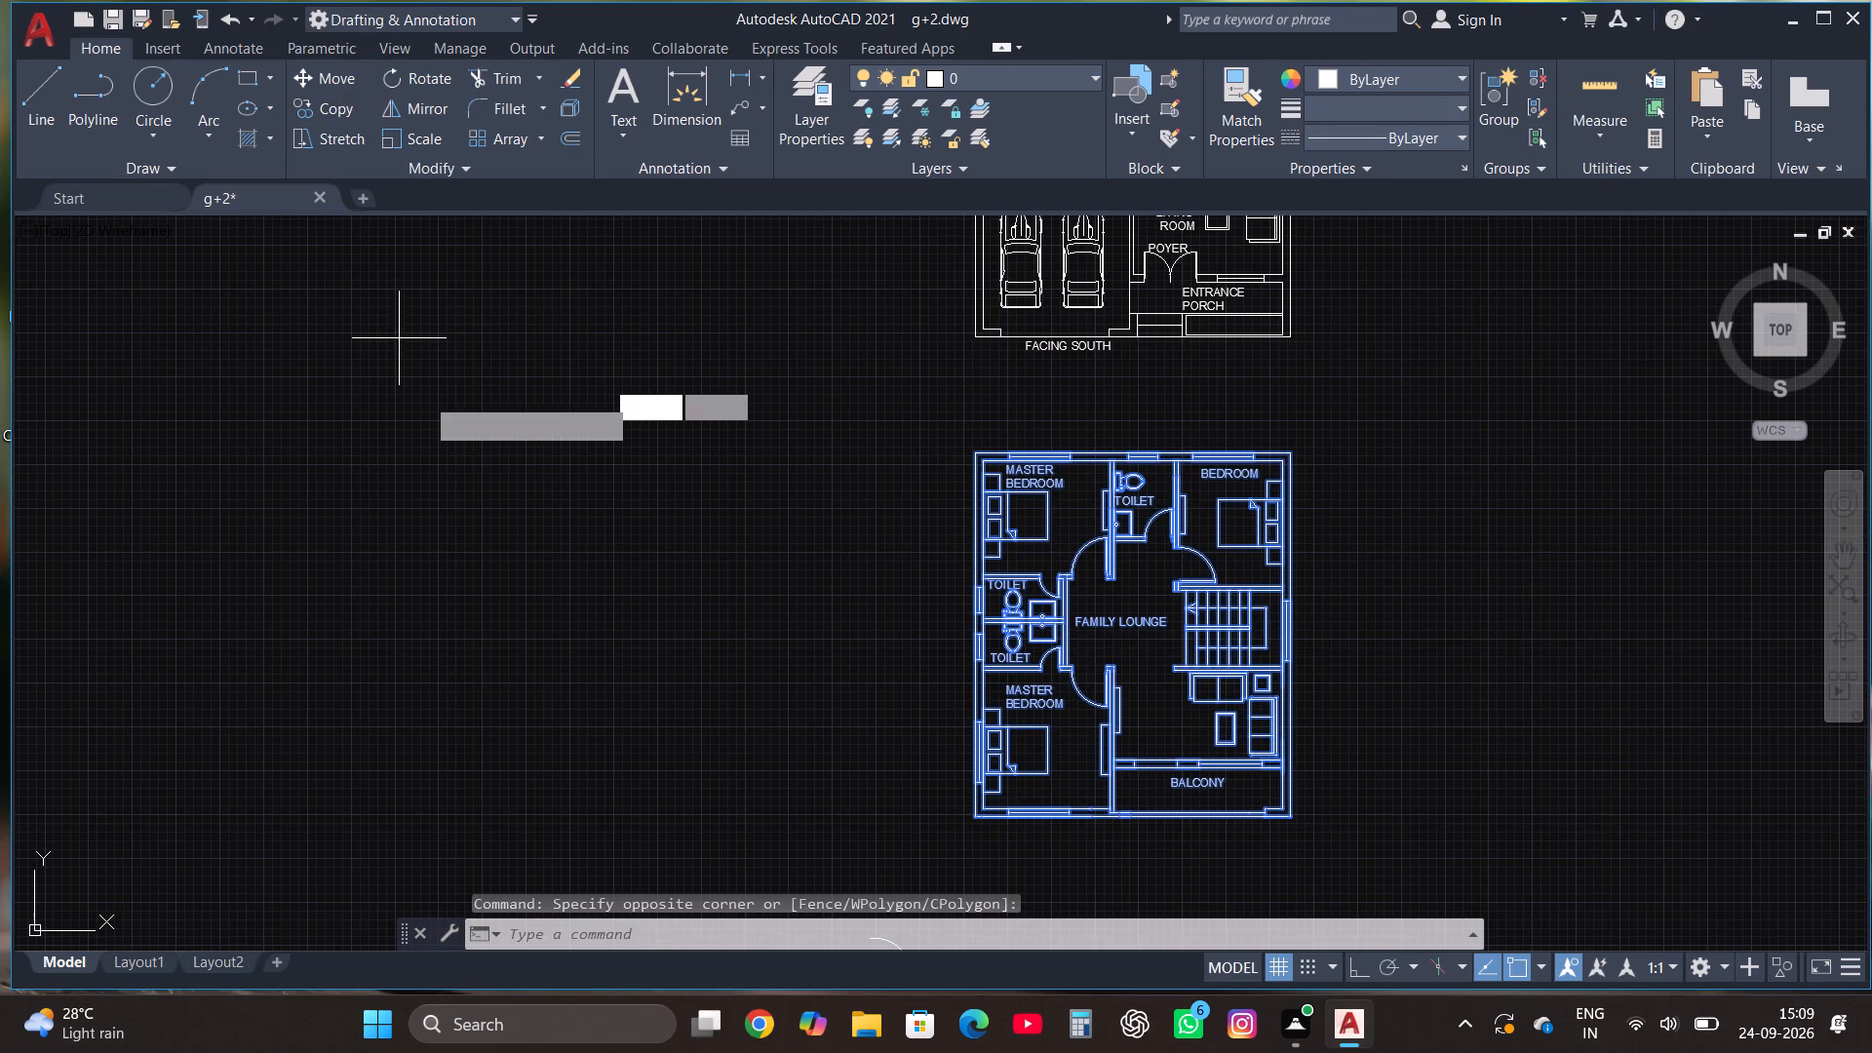
scroll(427, 421, "down", 1)
left_click(838, 548)
scroll(1156, 573, "up", 1)
key("F8")
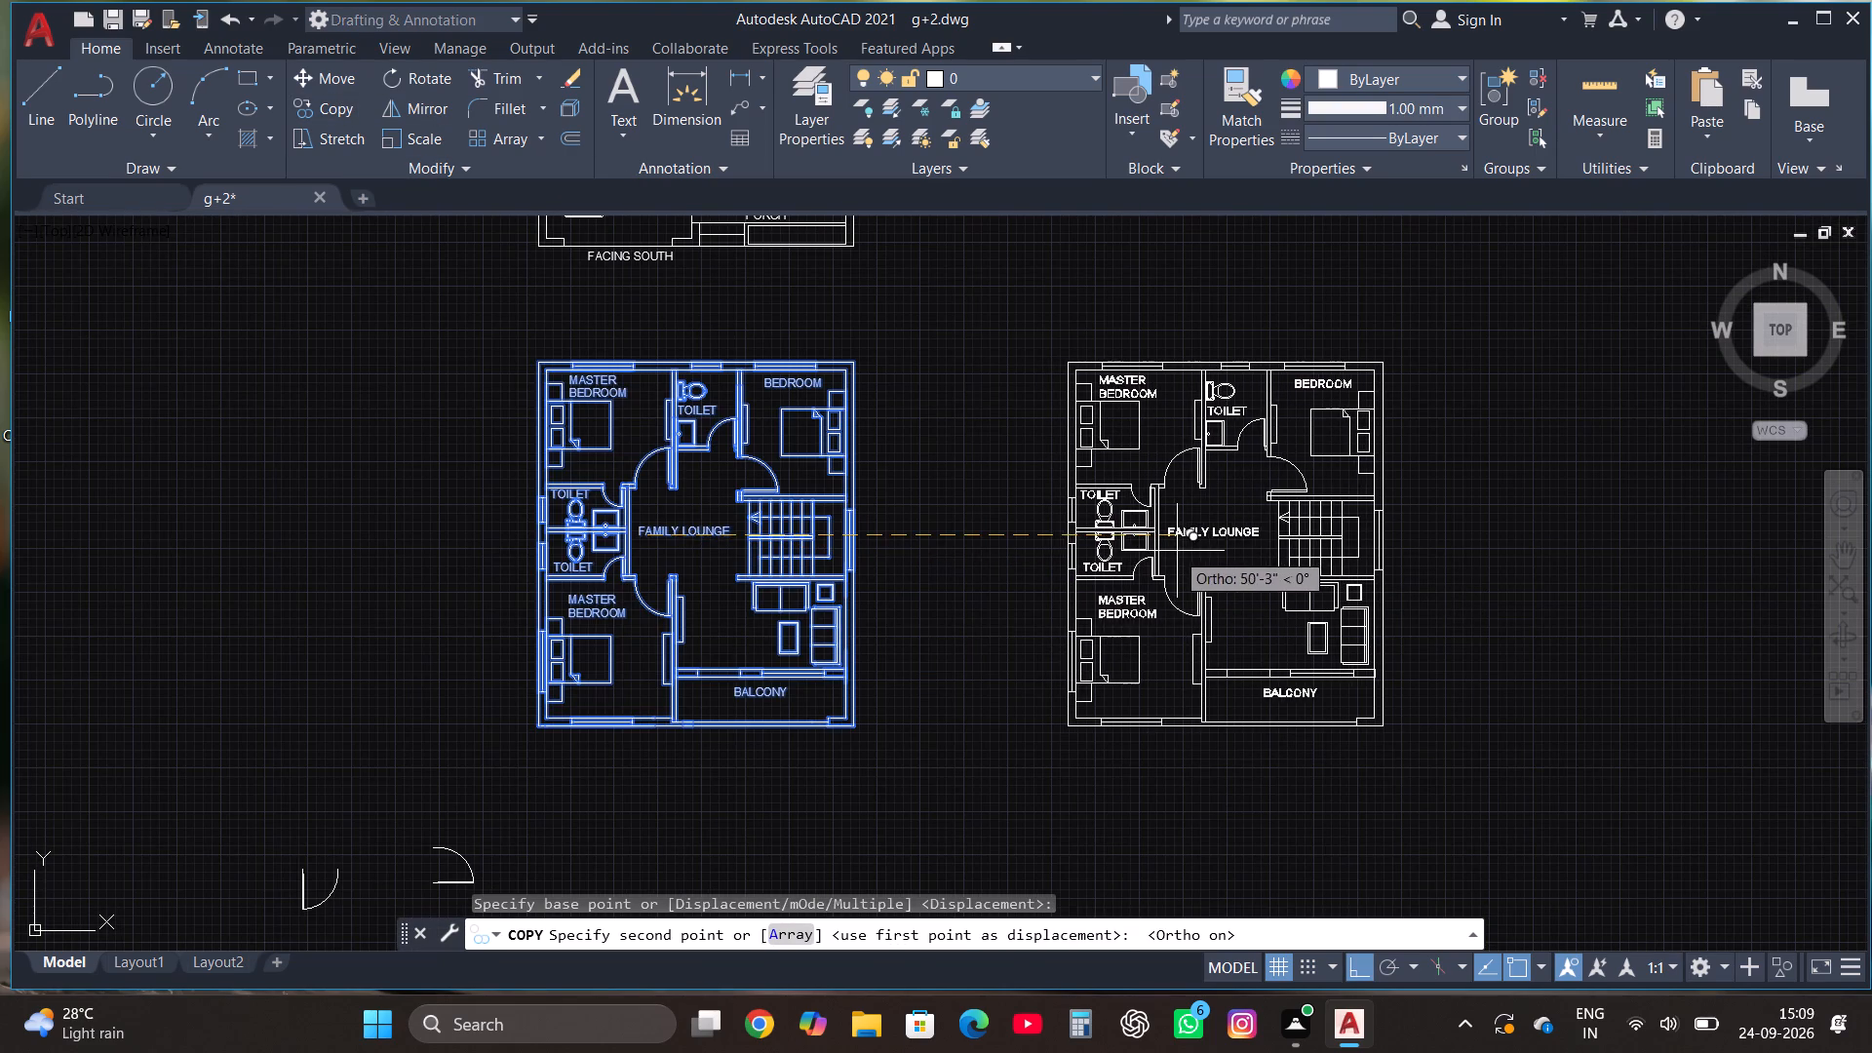
left_click(1177, 551)
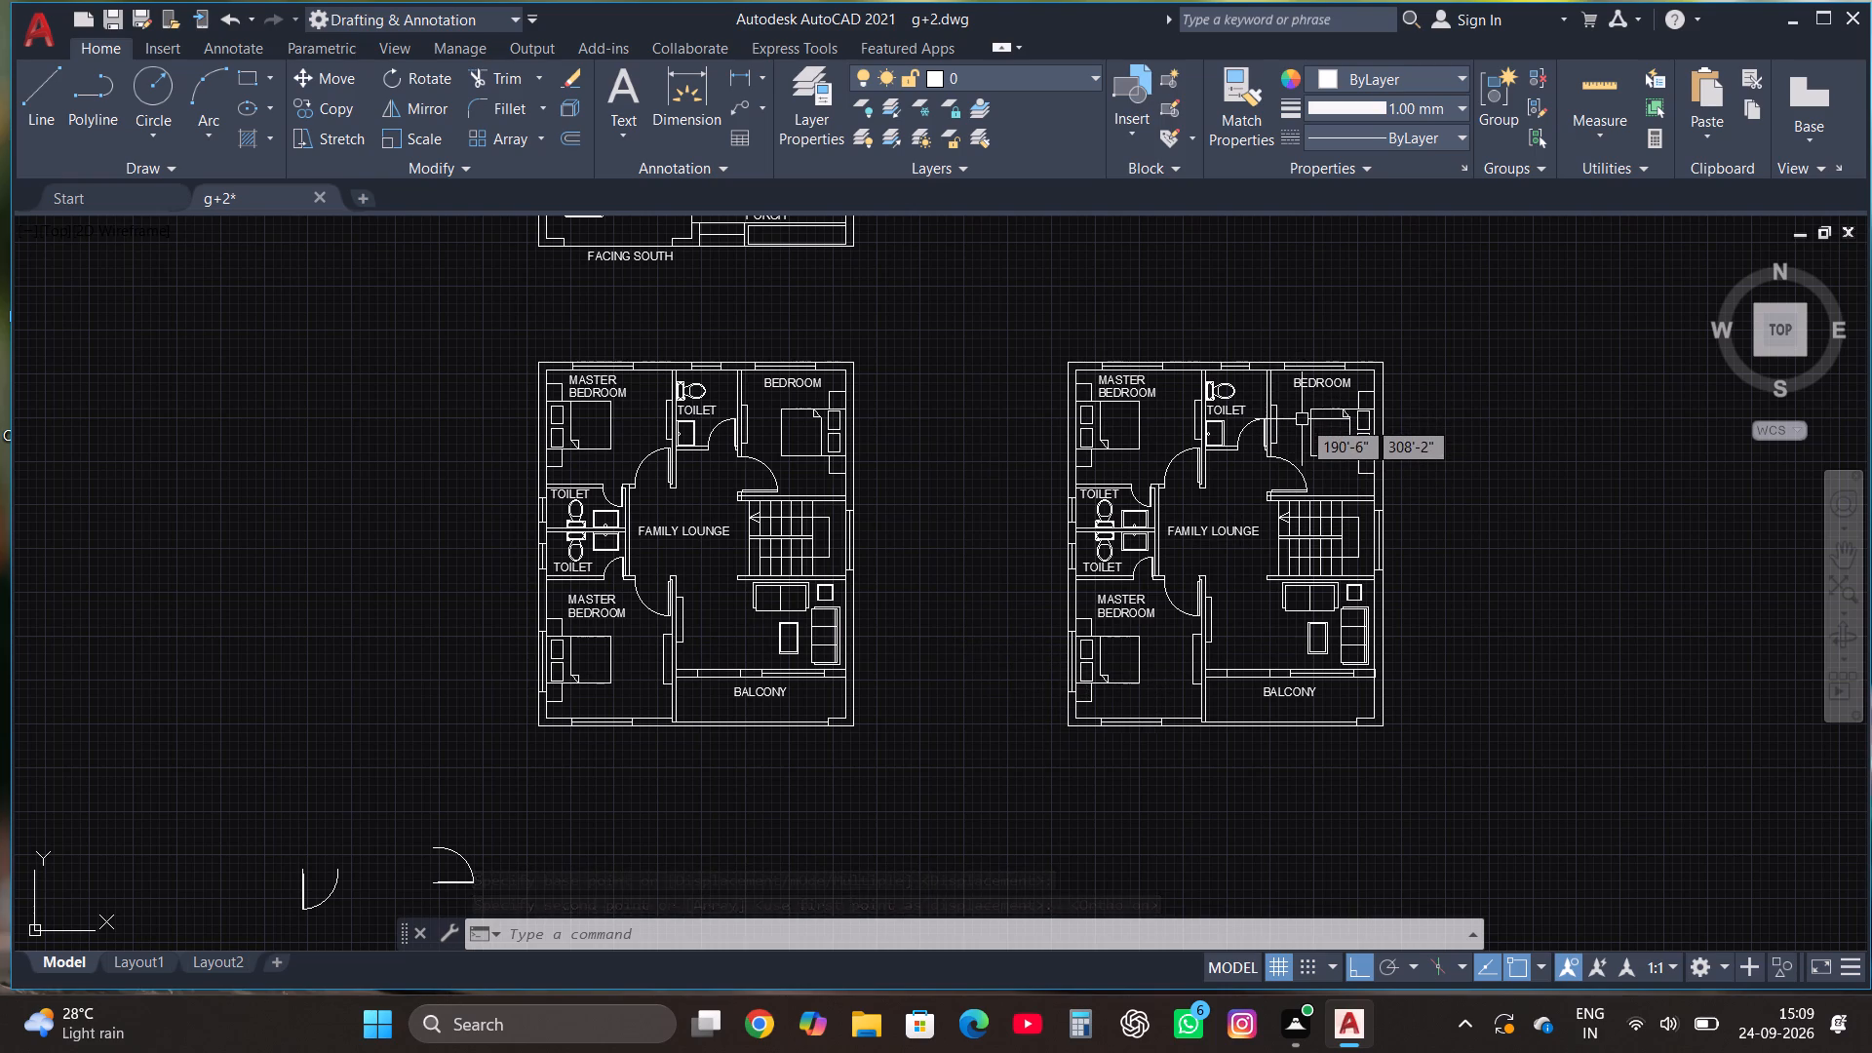
Draw two short vertical lines down across the copied plan's front wall, one from each inner end of the balcony.
scroll(1302, 418, "up", 1)
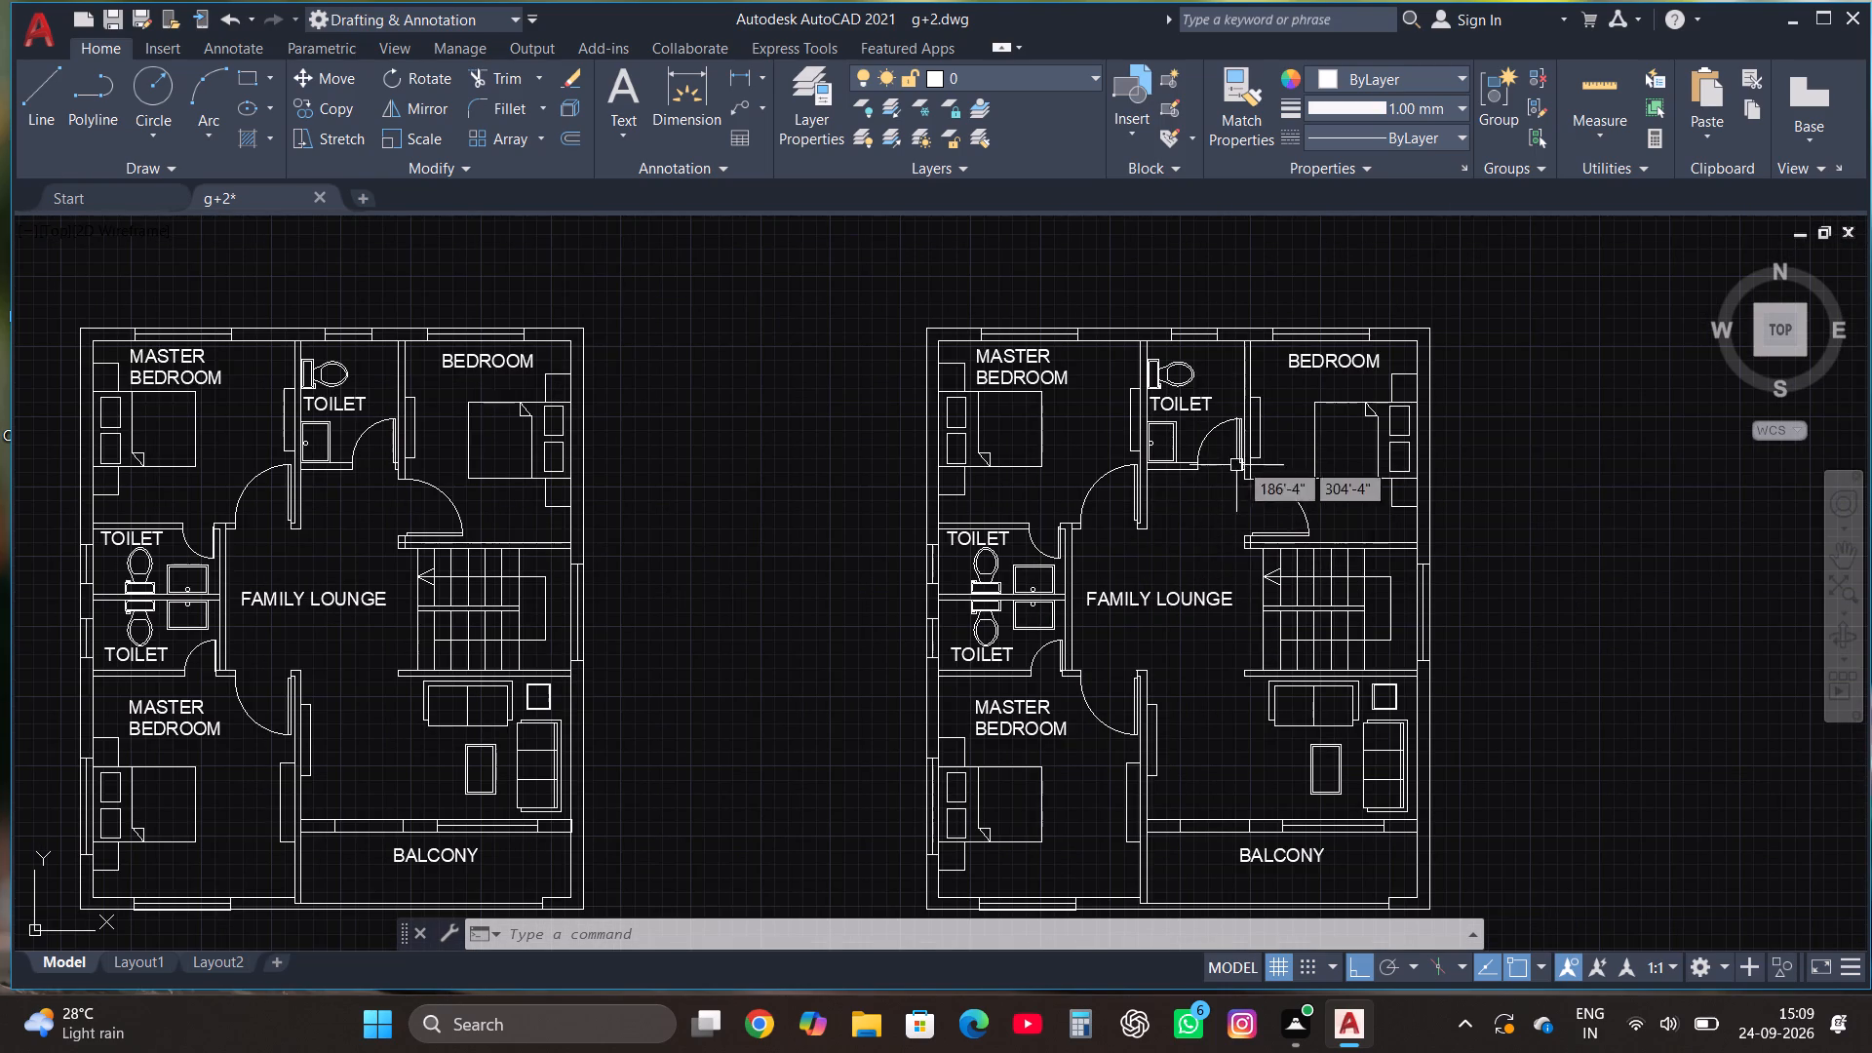
scroll(1237, 443, "up", 1)
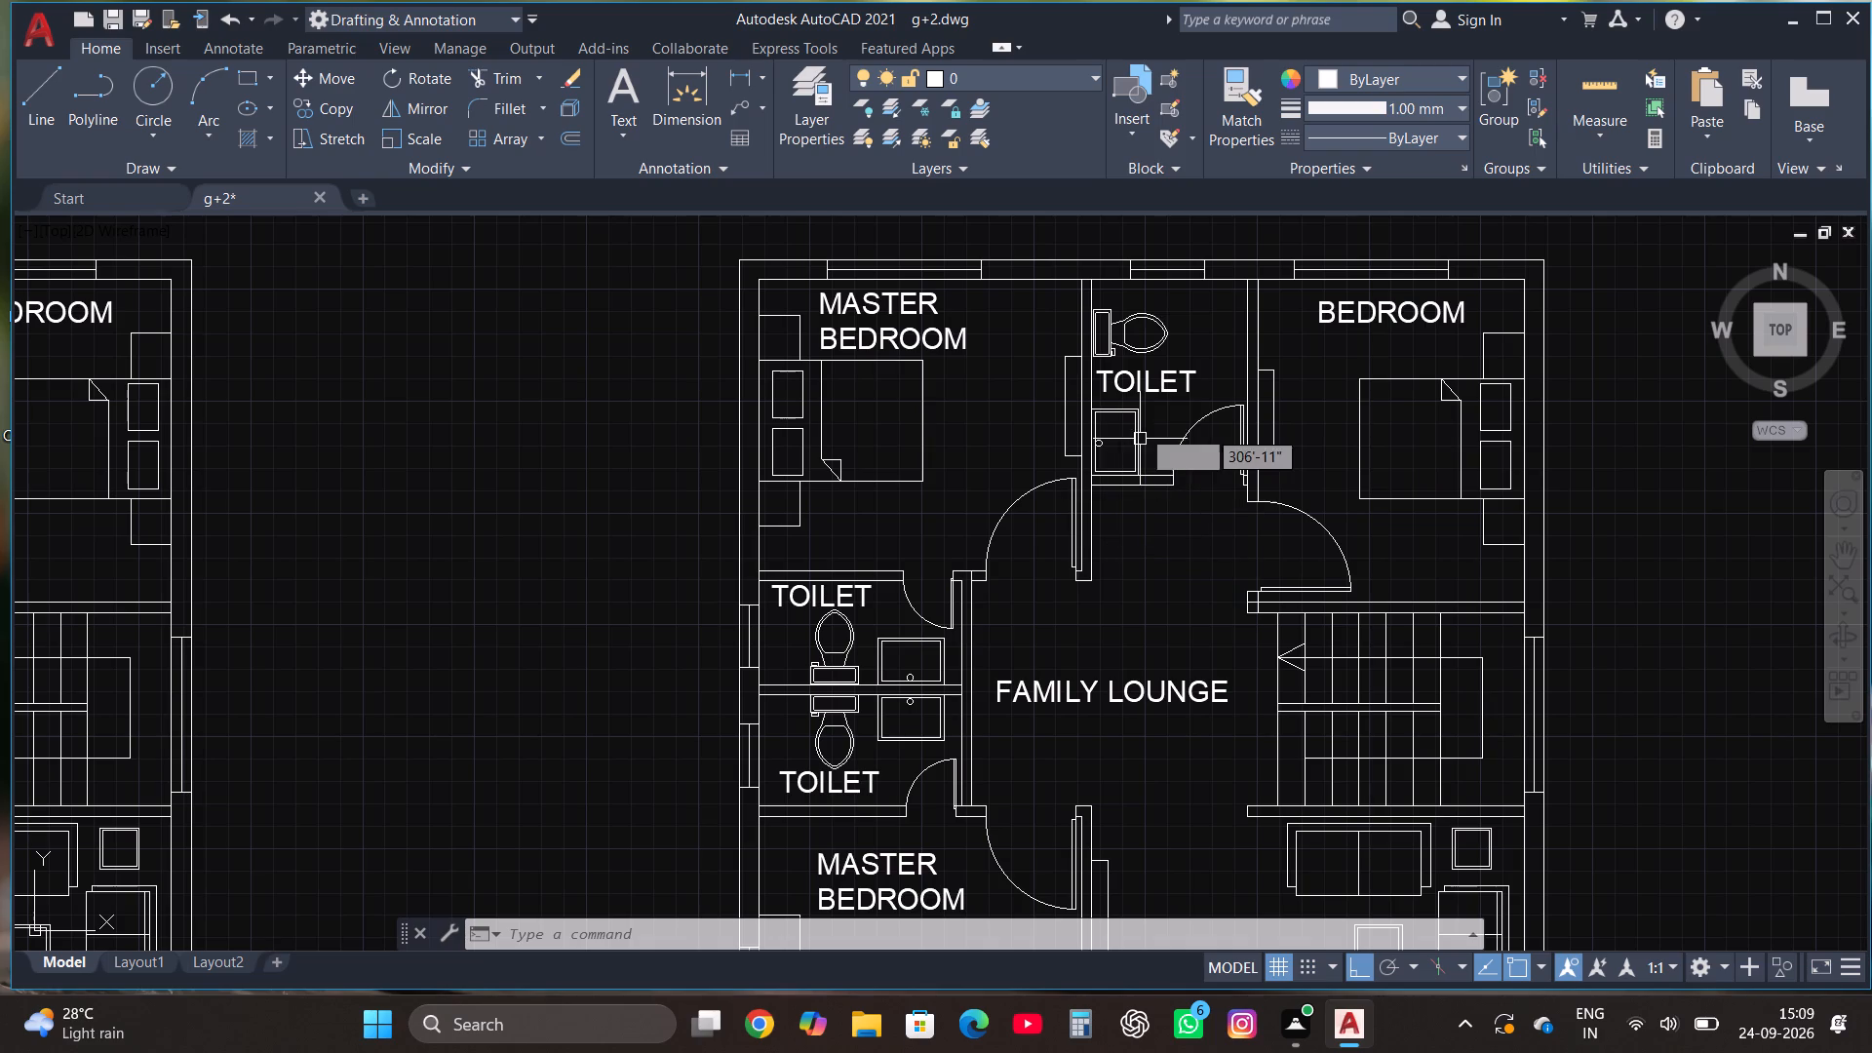
scroll(1106, 367, "down", 1)
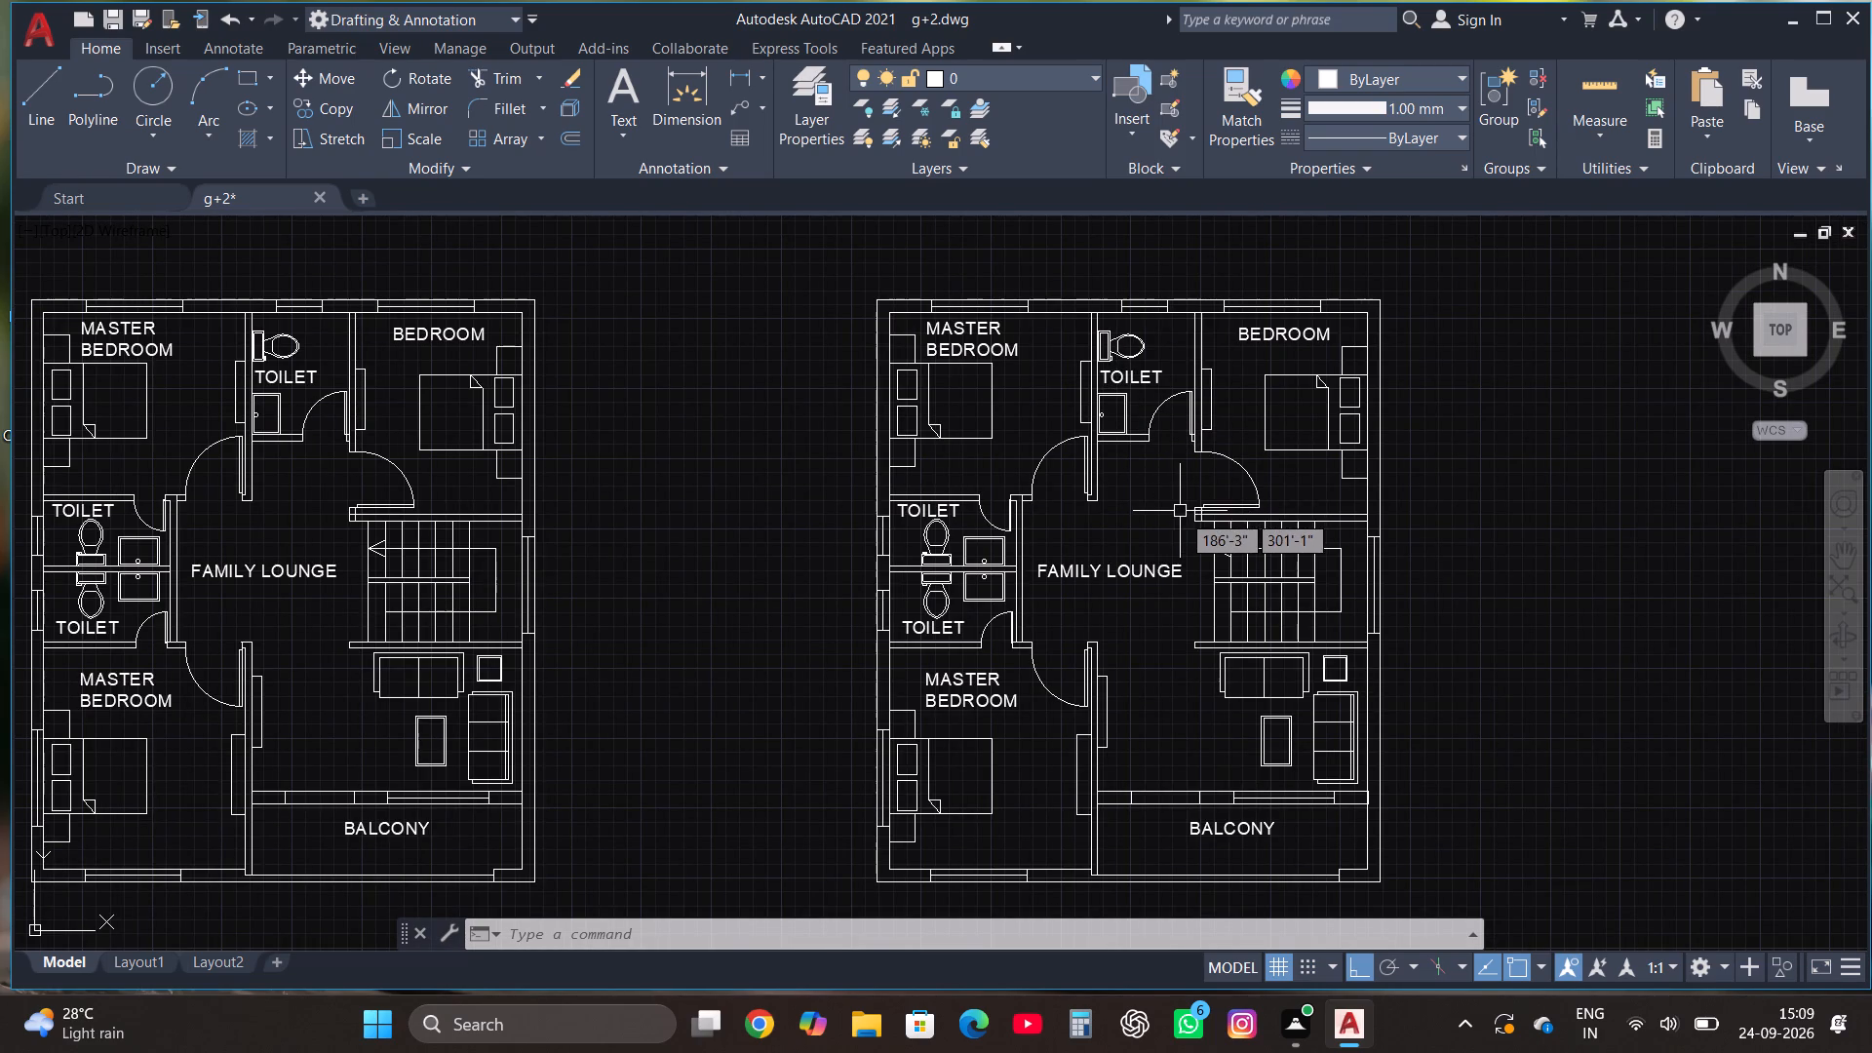
scroll(1188, 502, "down", 1)
scroll(1210, 744, "up", 1)
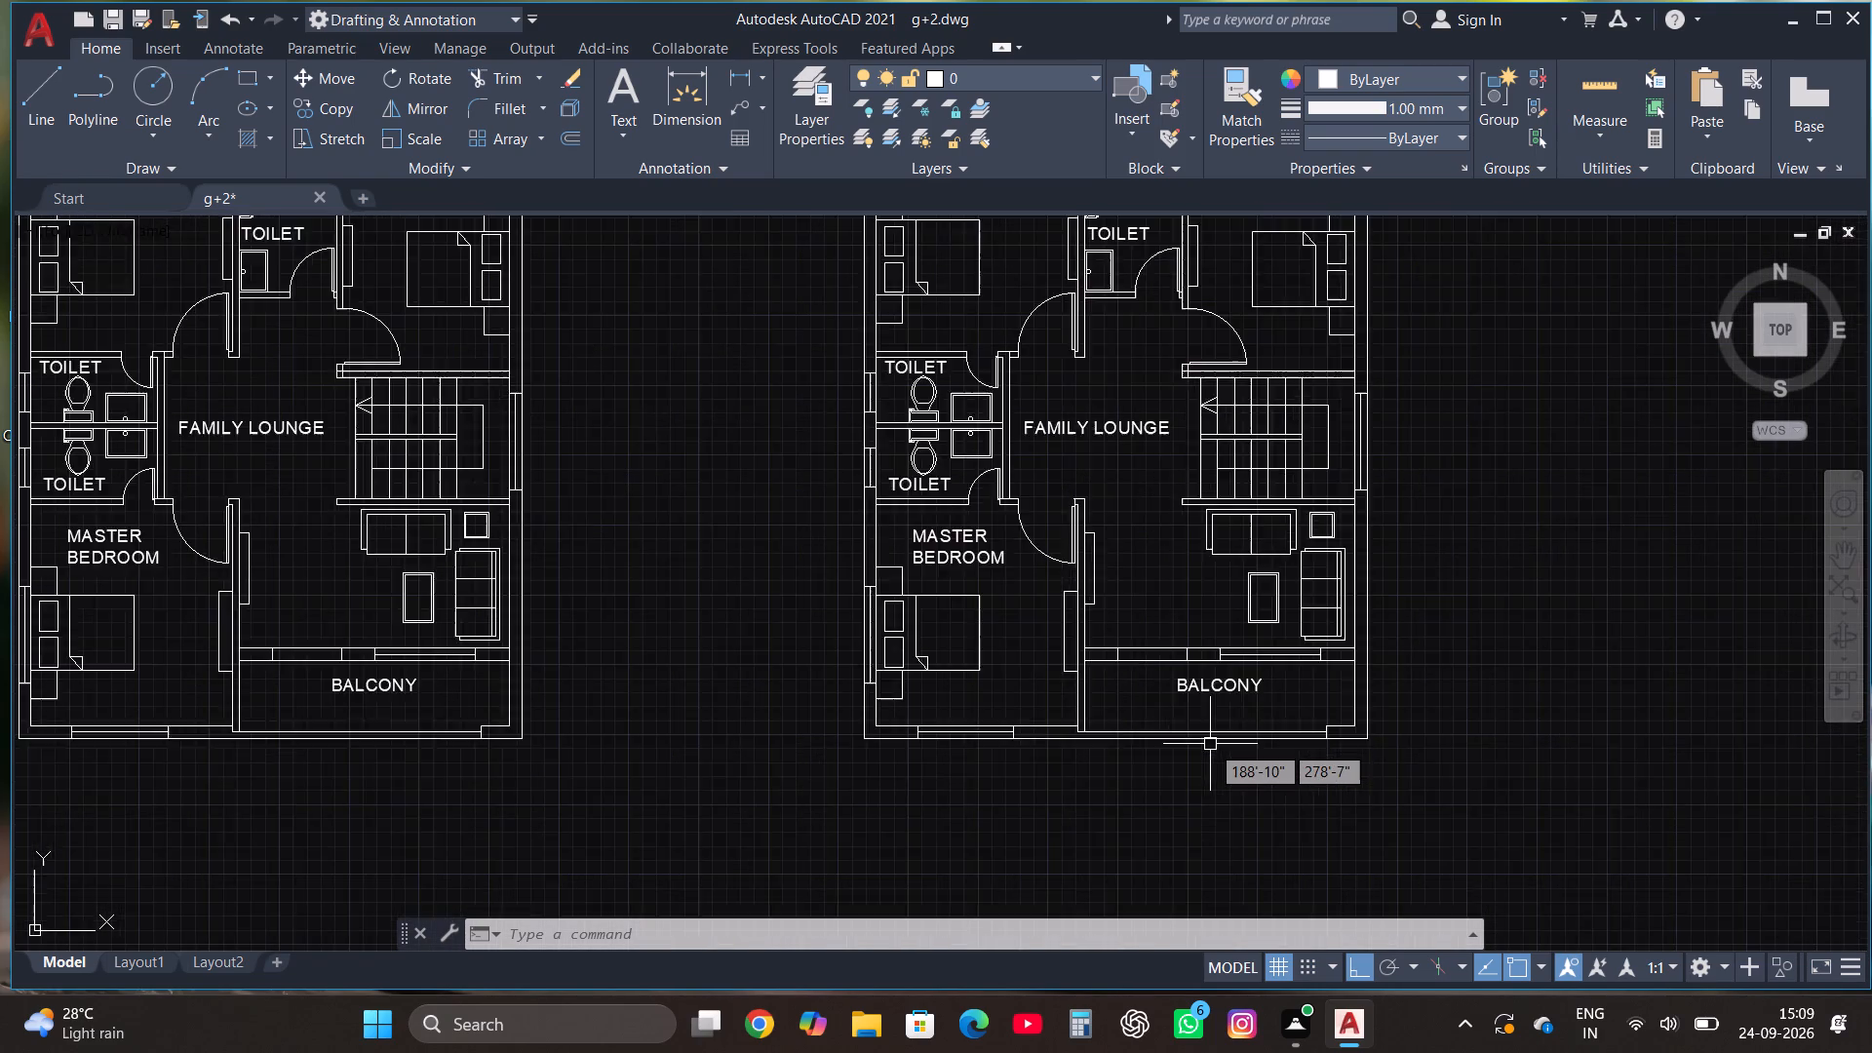
scroll(1210, 744, "up", 1)
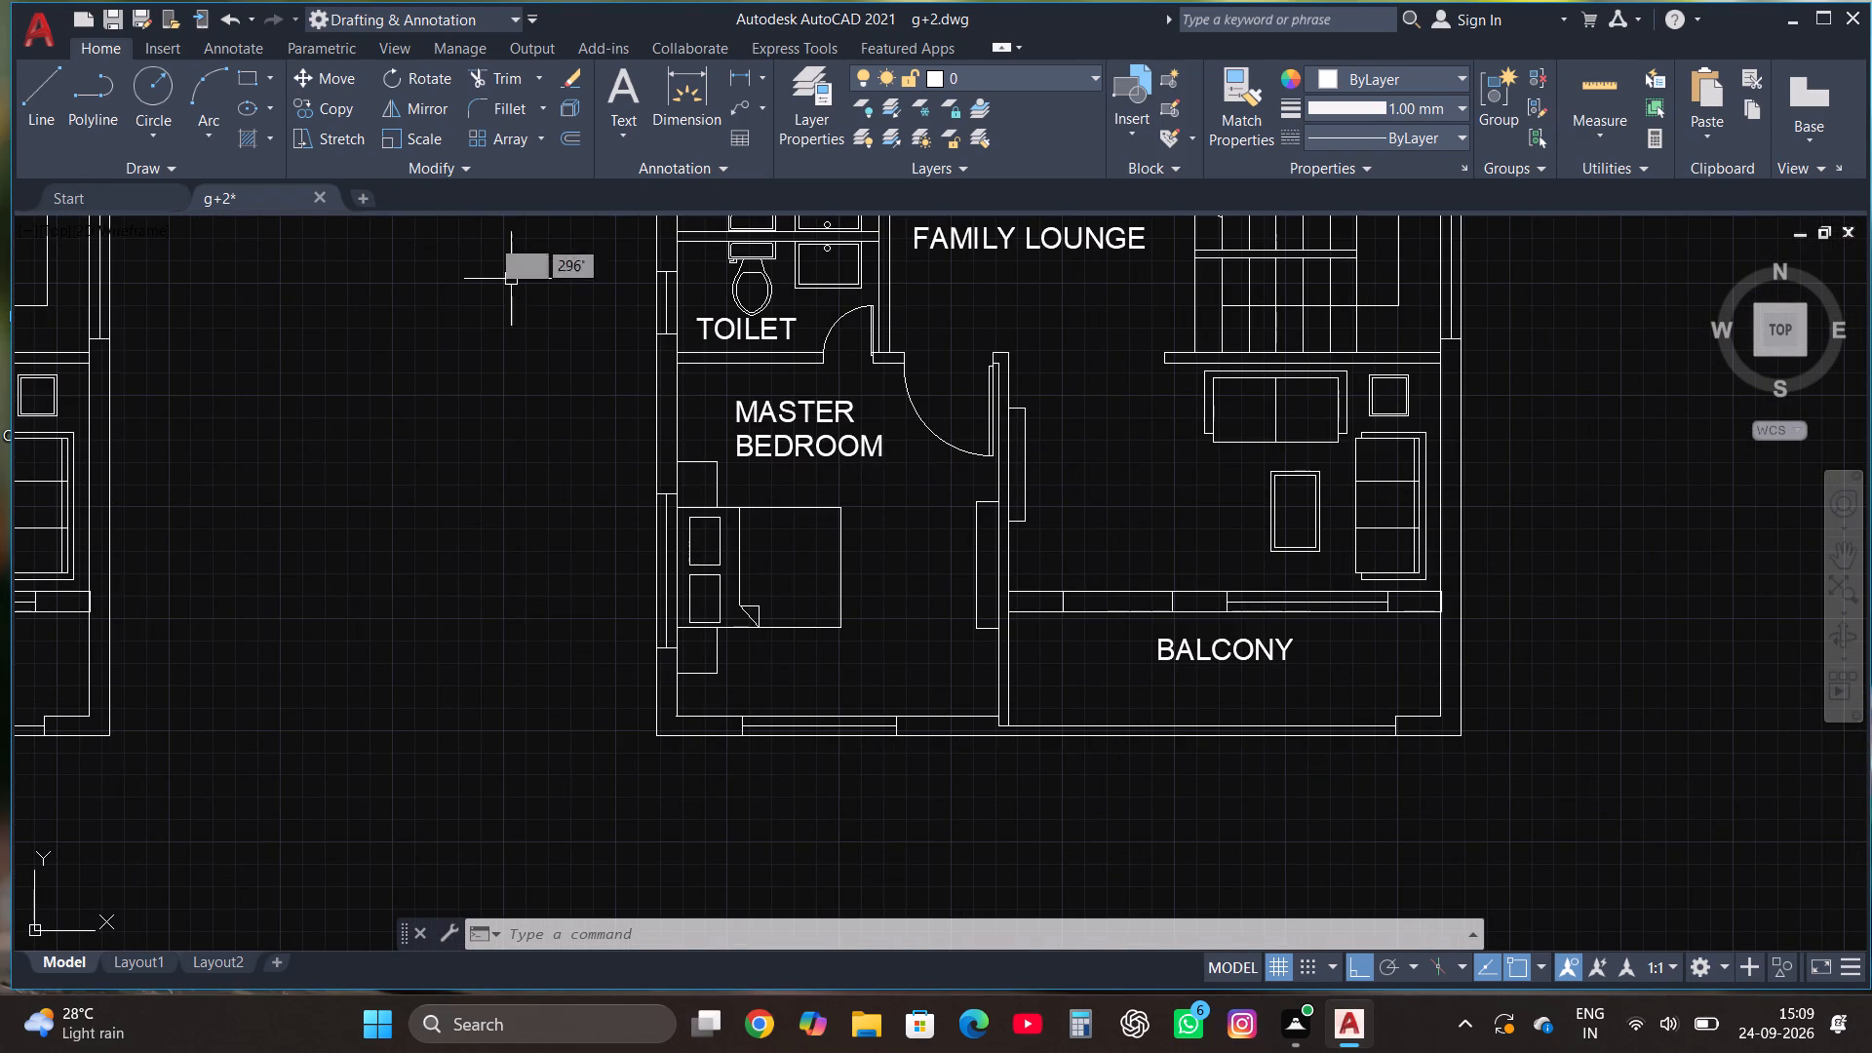
left_click(58, 91)
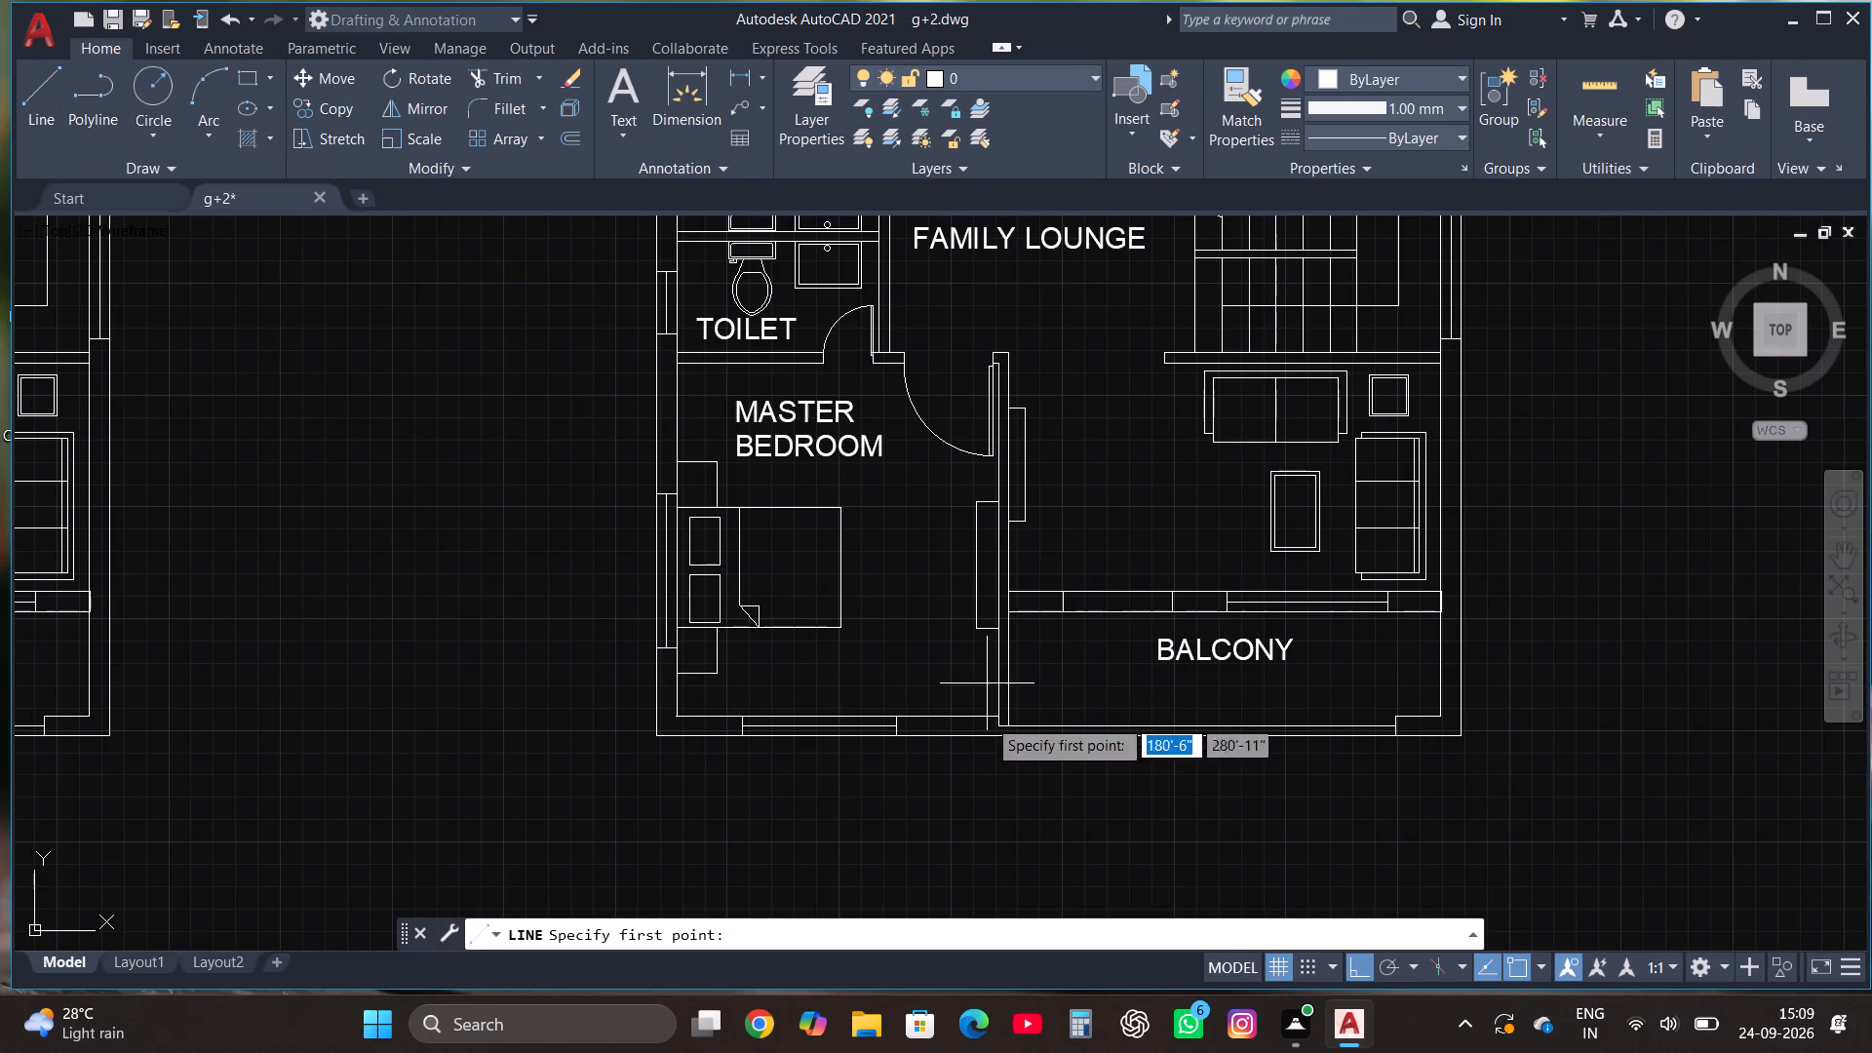
left_click(1012, 726)
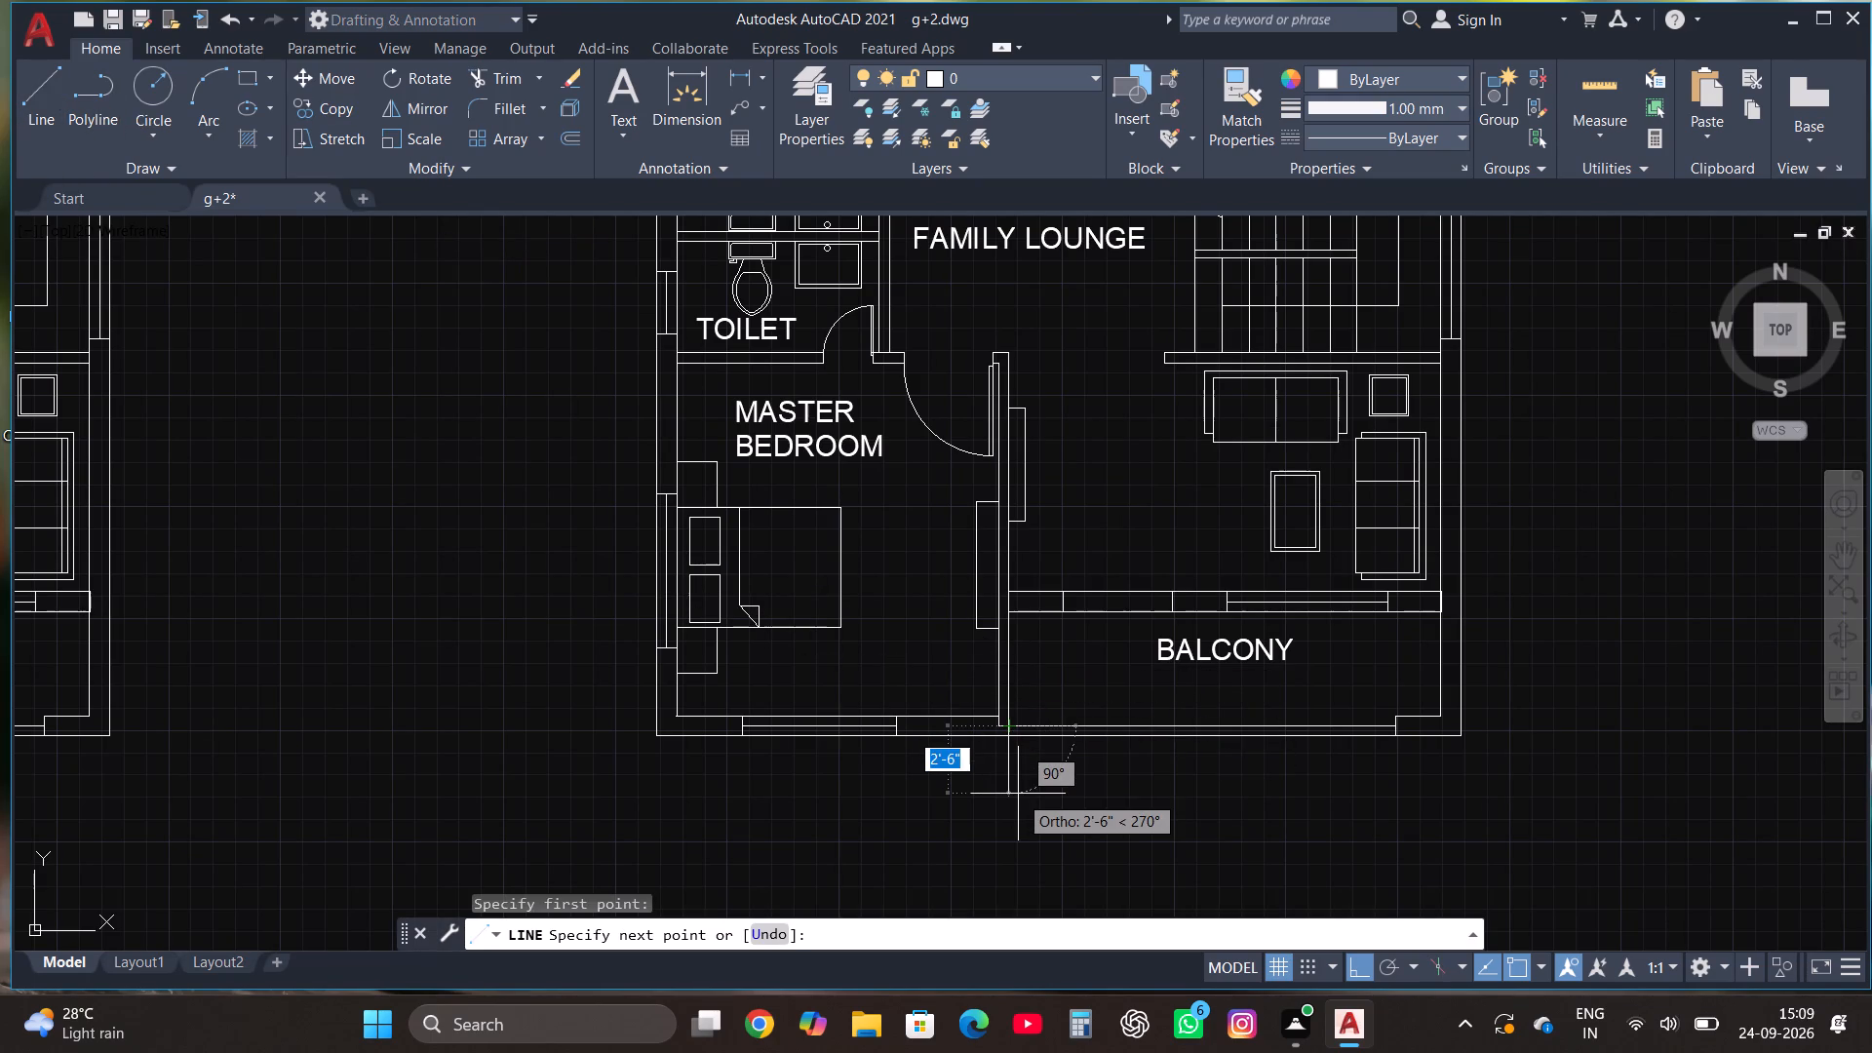
left_click(1014, 718)
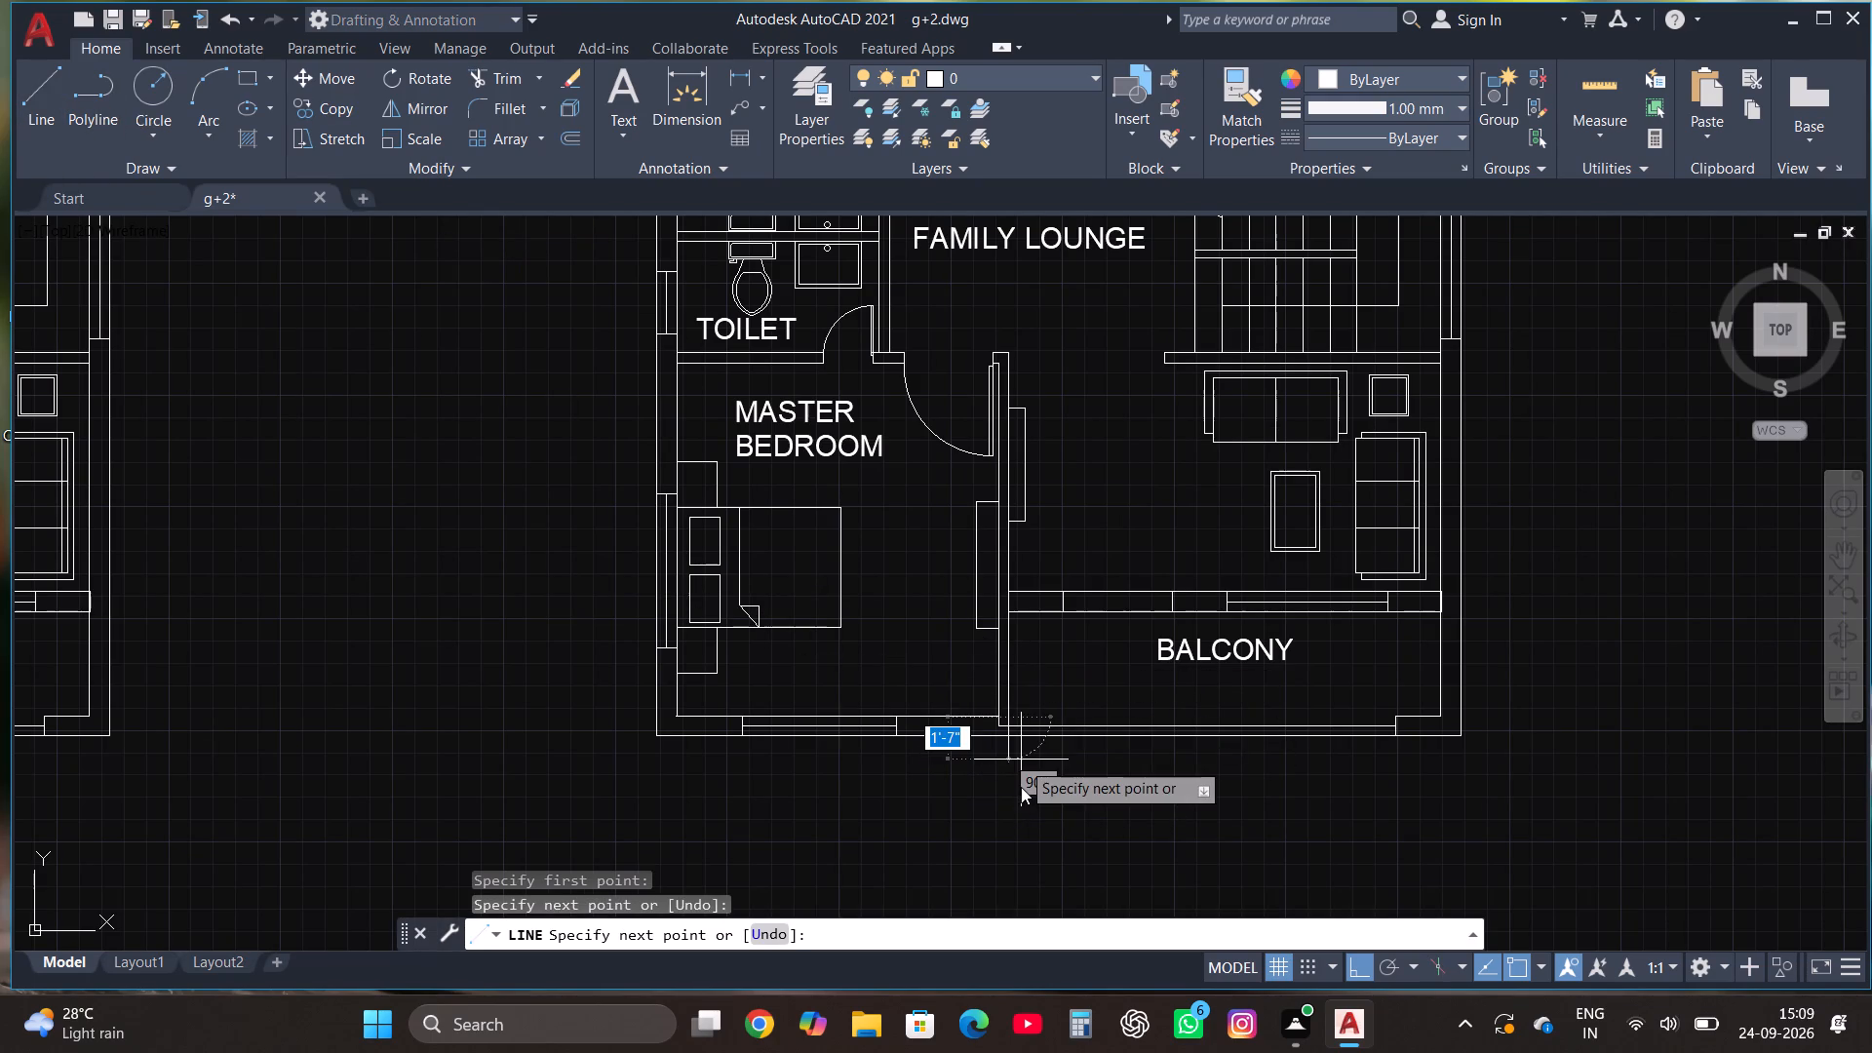
left_click(1021, 787)
left_click(974, 776)
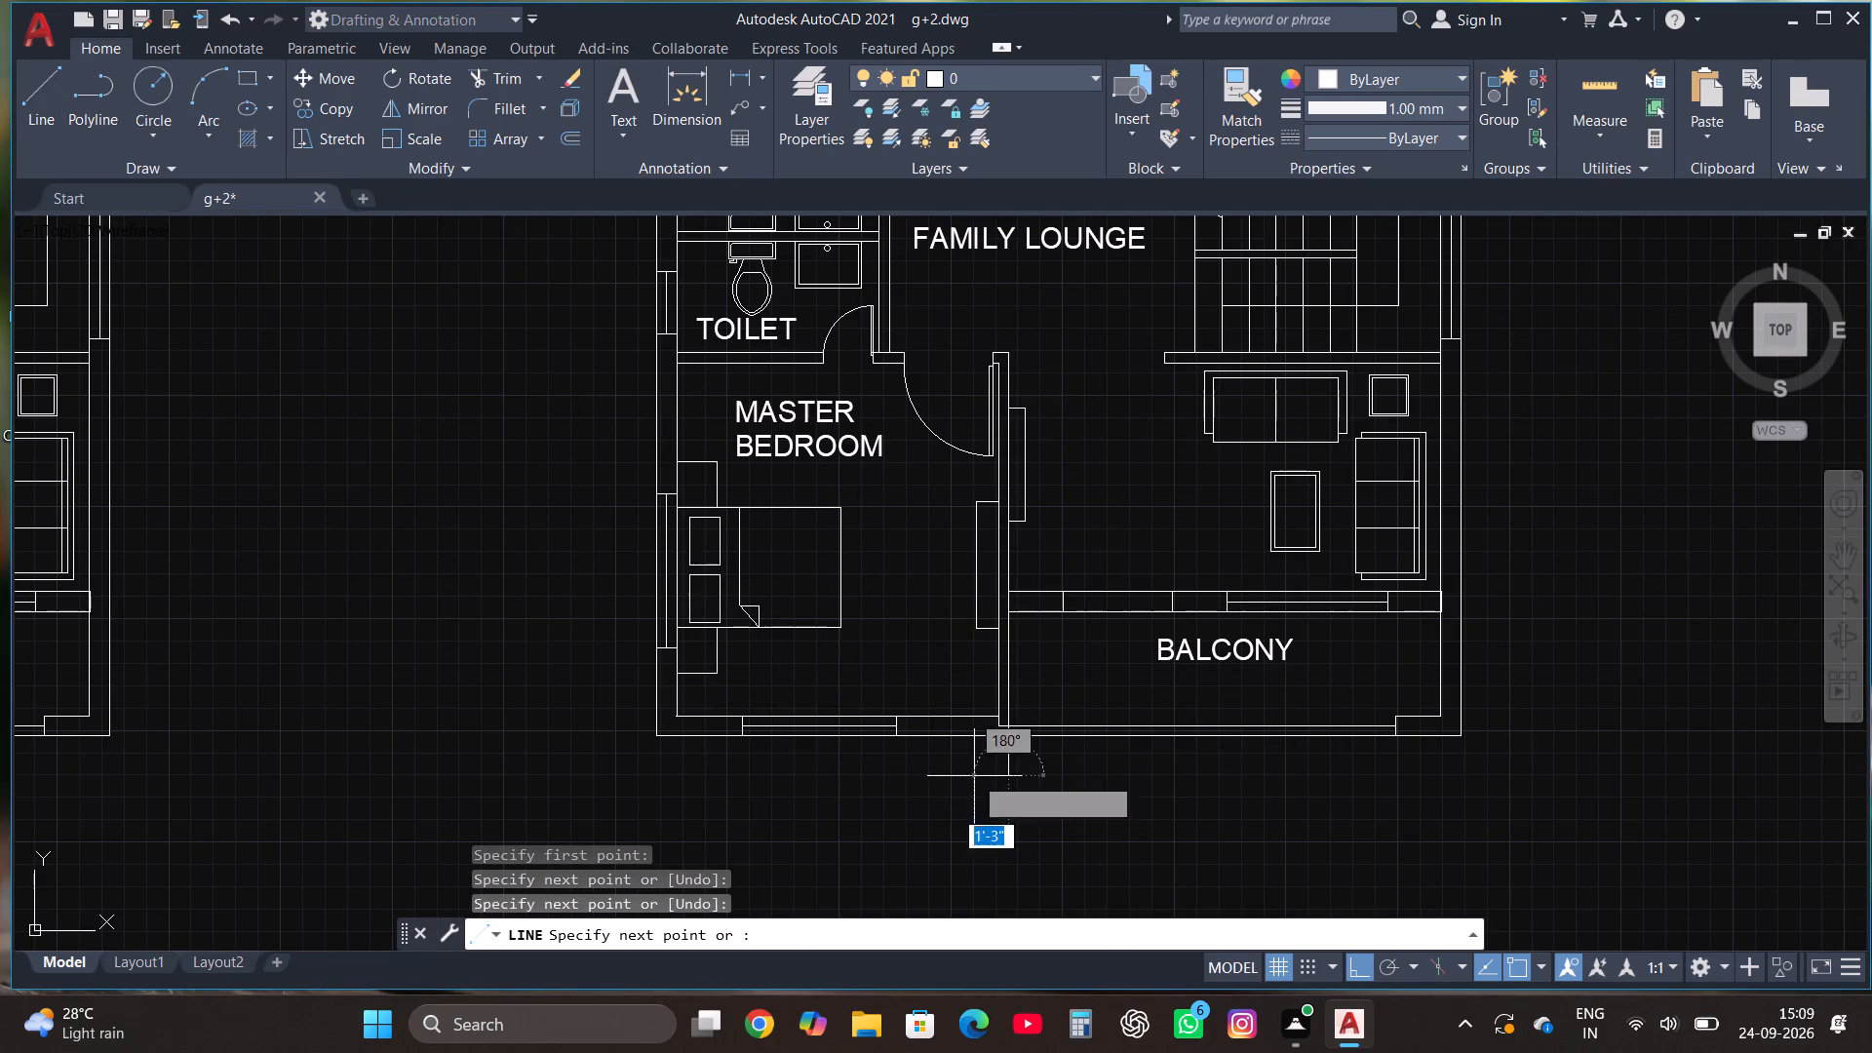
left_click(49, 95)
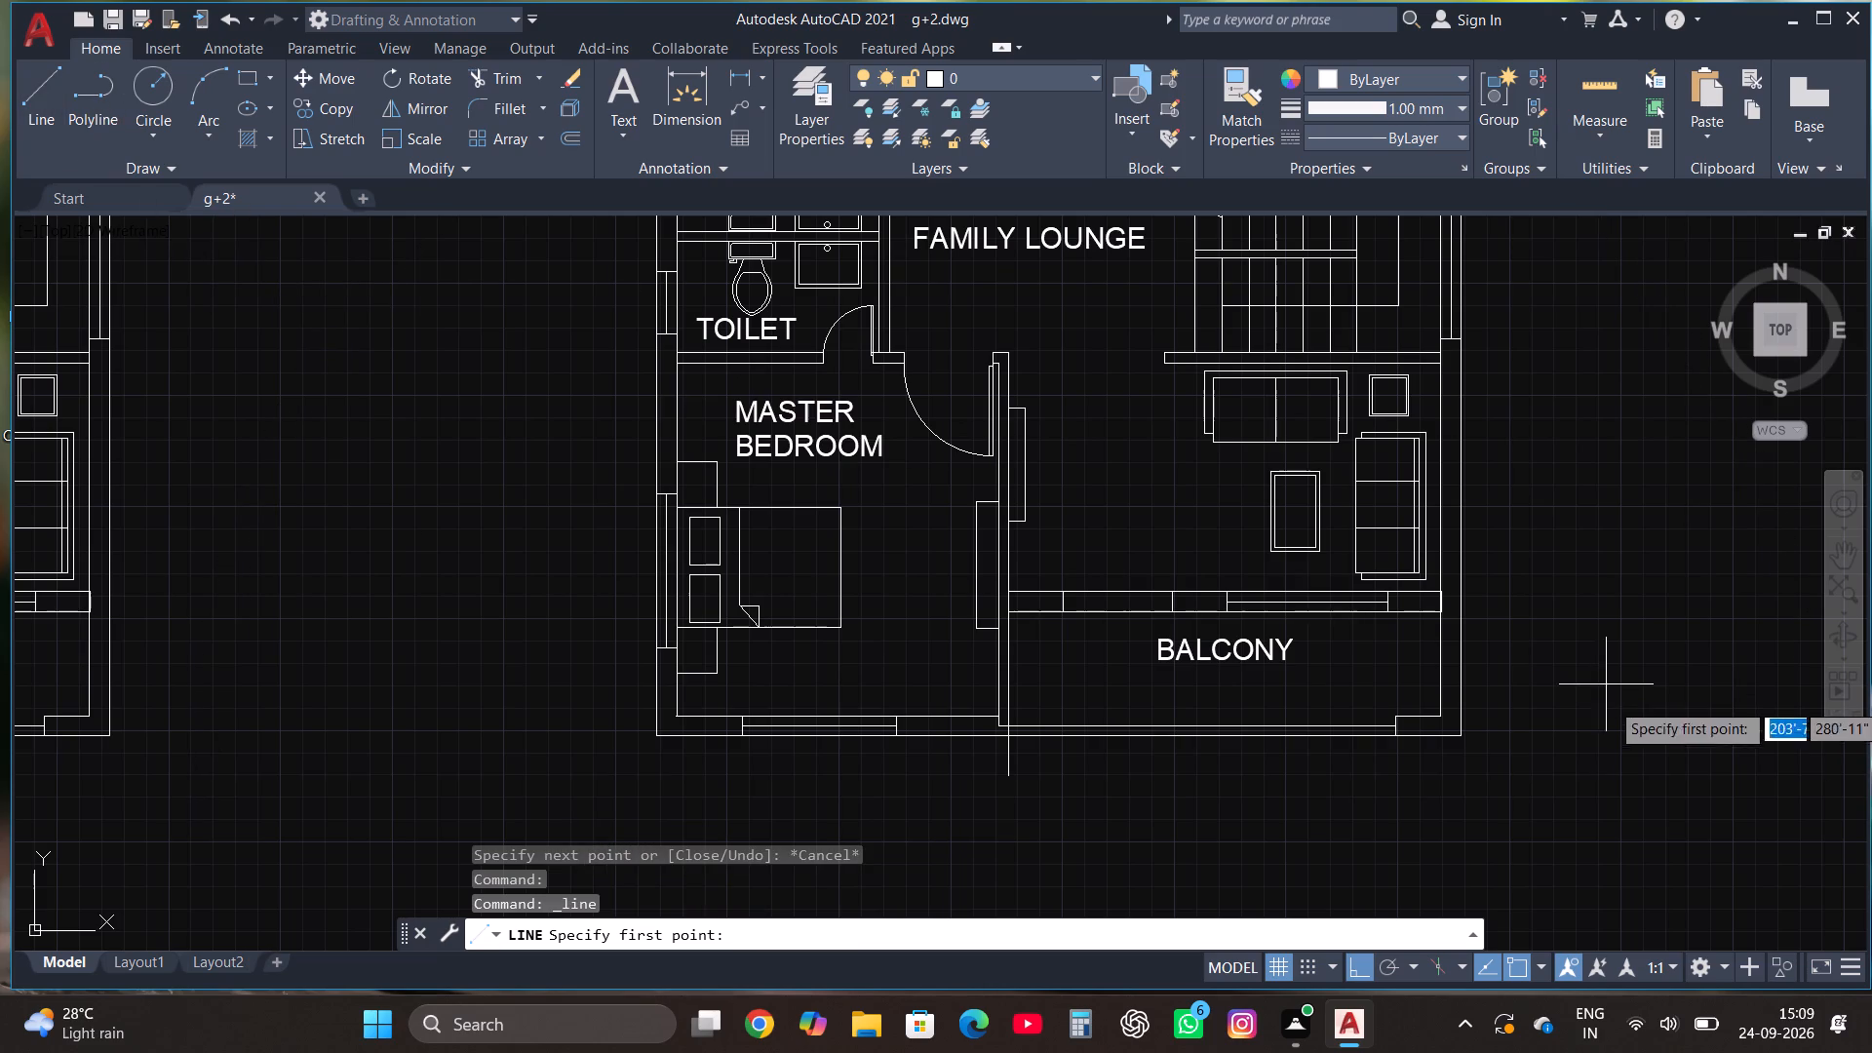
left_click(1442, 714)
left_click(1435, 777)
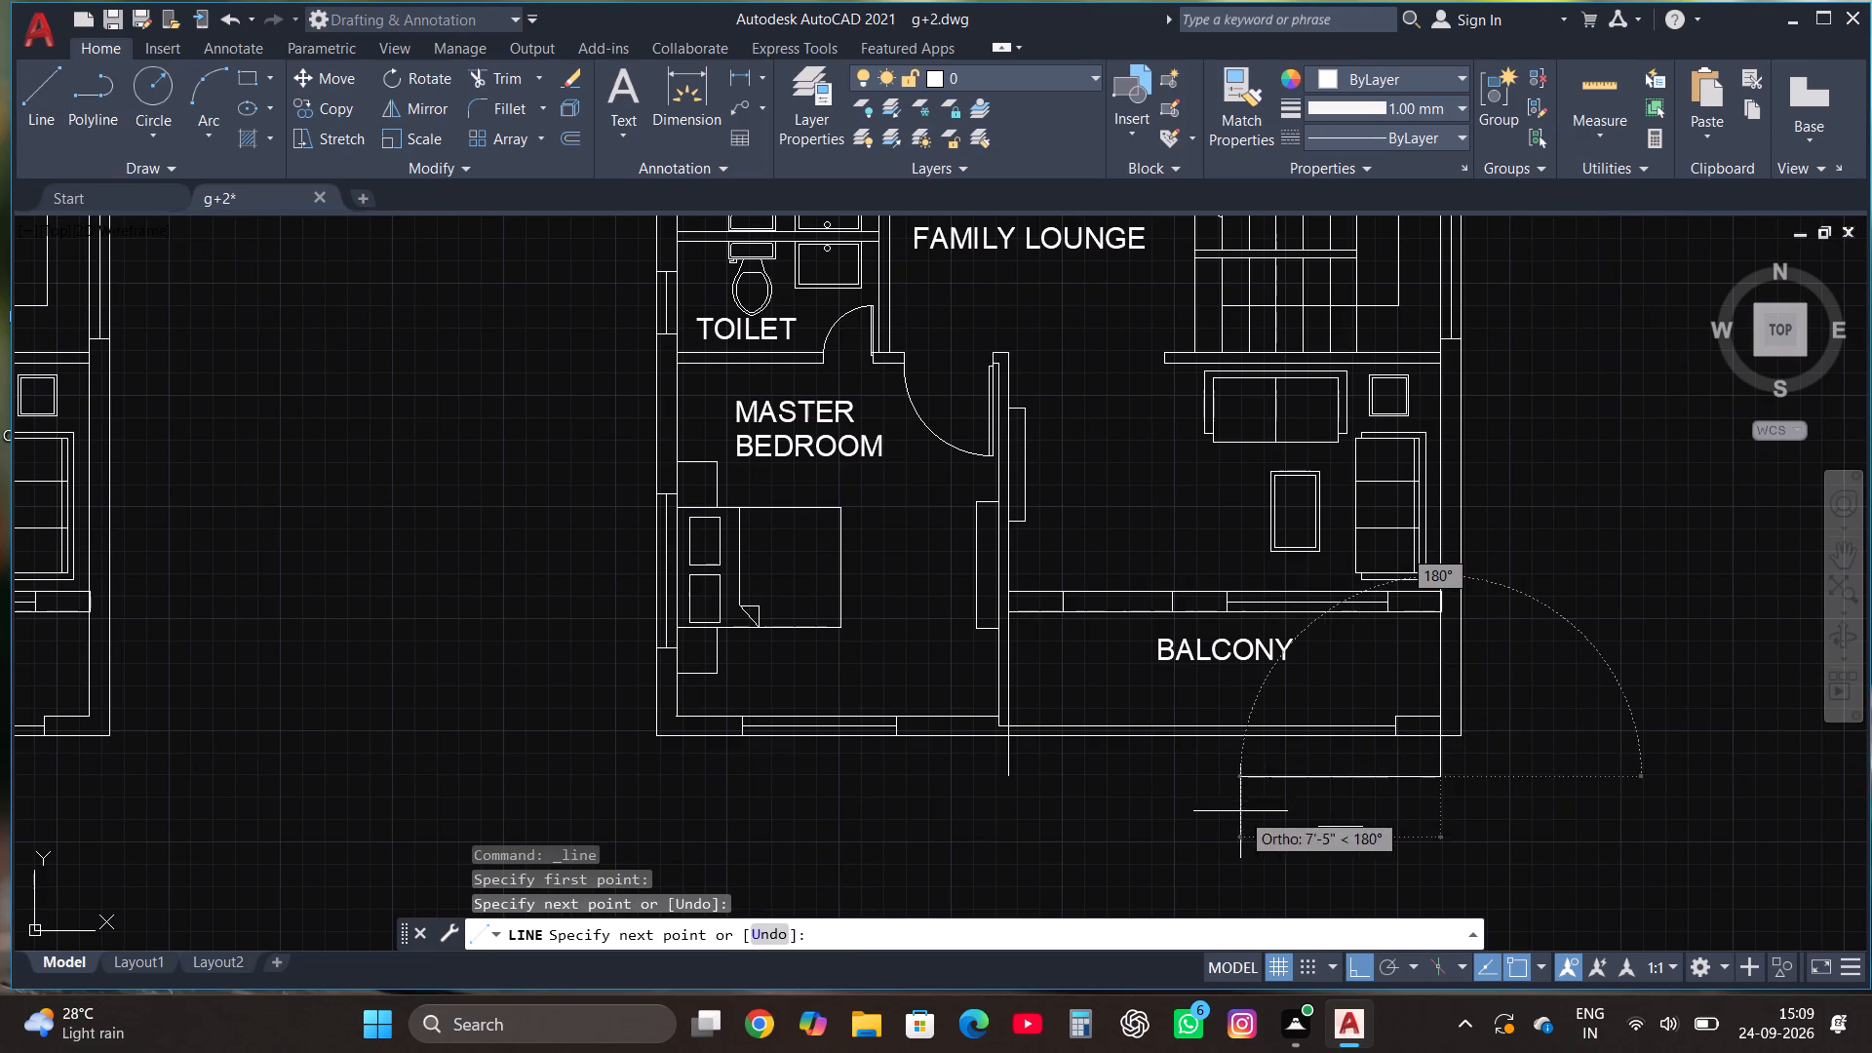
key("Escape")
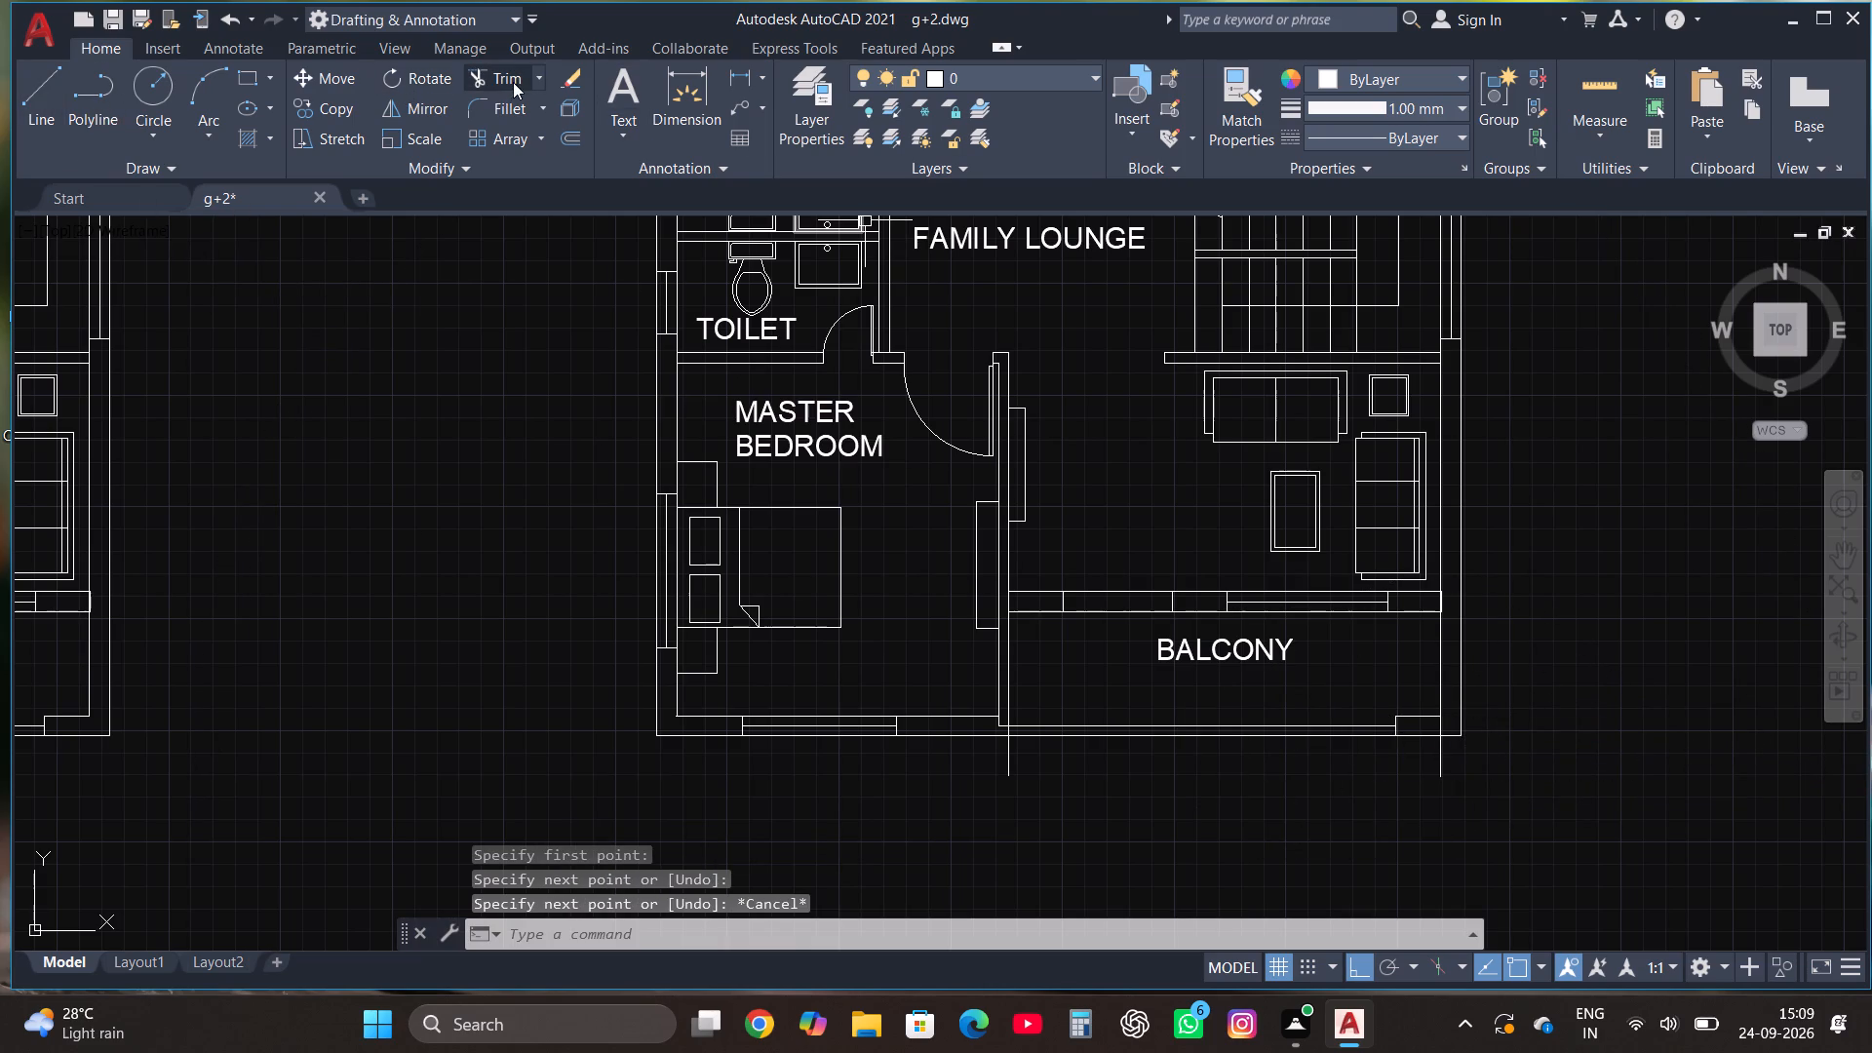
Trim the ends of the two vertical lines that project below the copied plan's front wall.
left_click(513, 82)
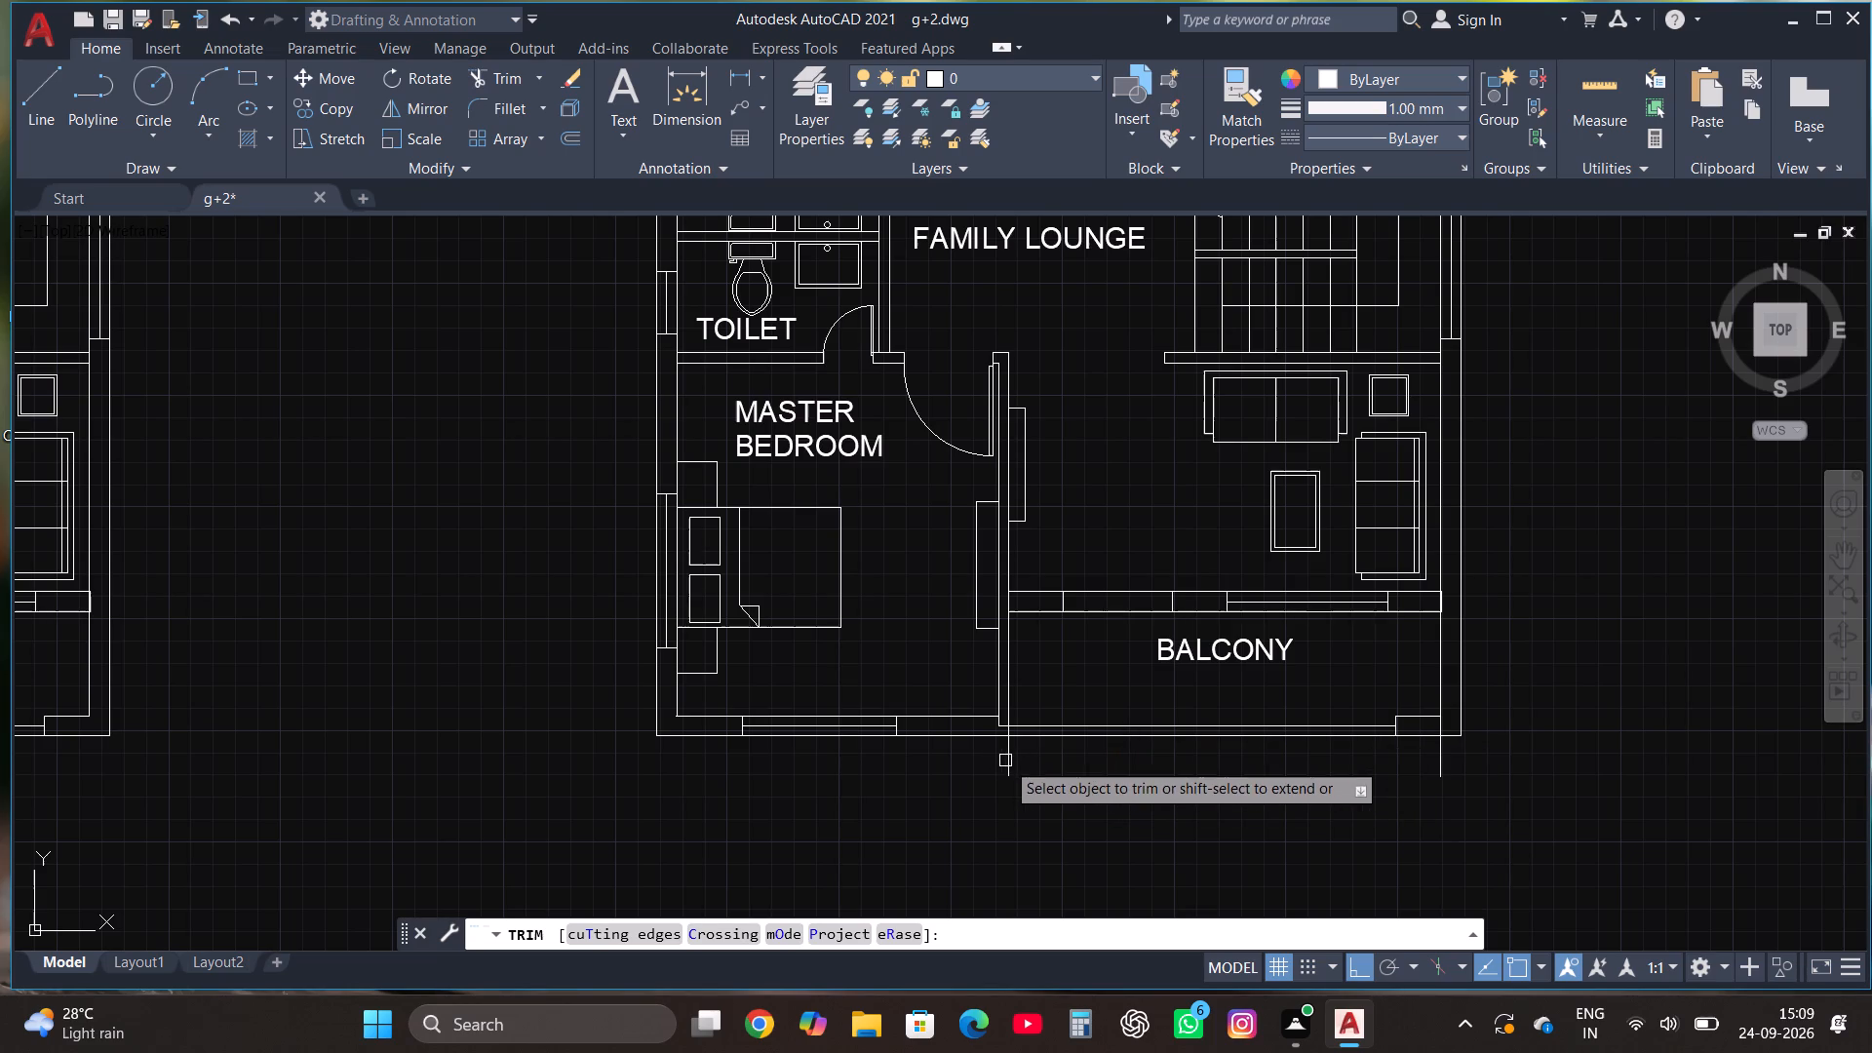
left_click(1005, 760)
left_click(1429, 766)
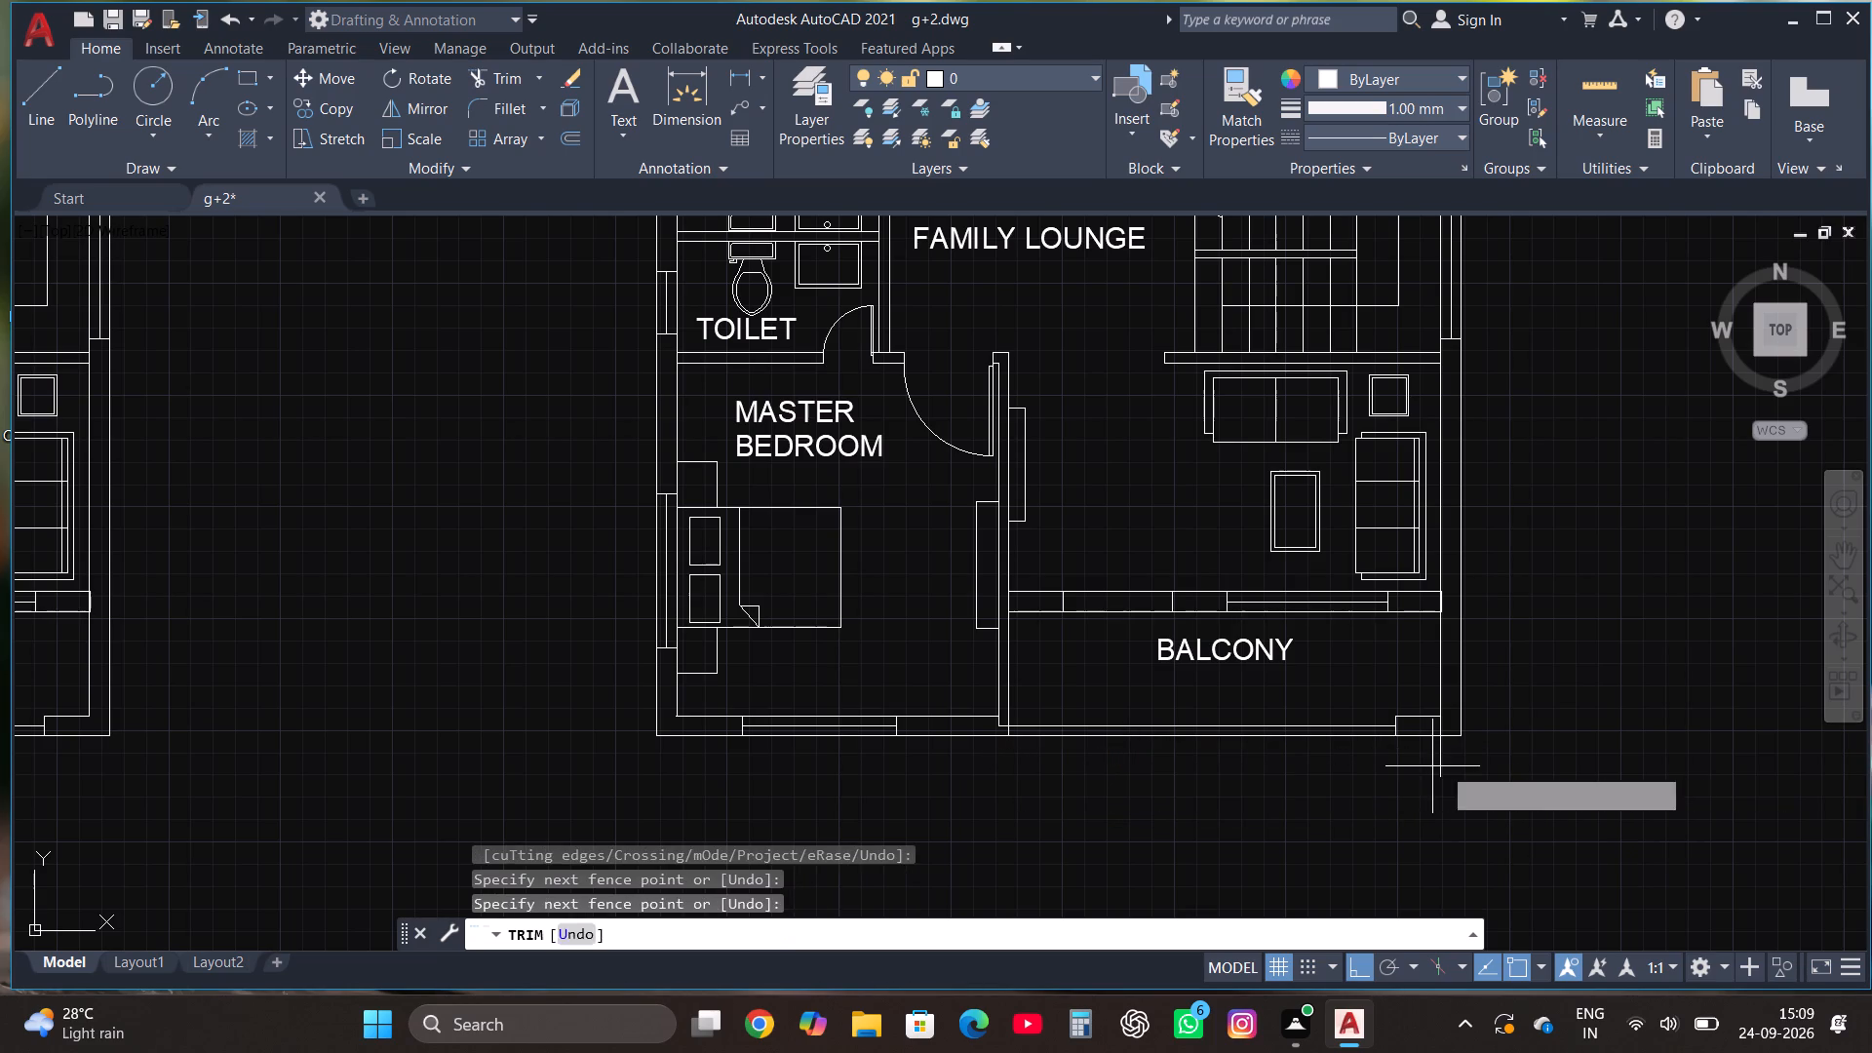
left_click(1468, 766)
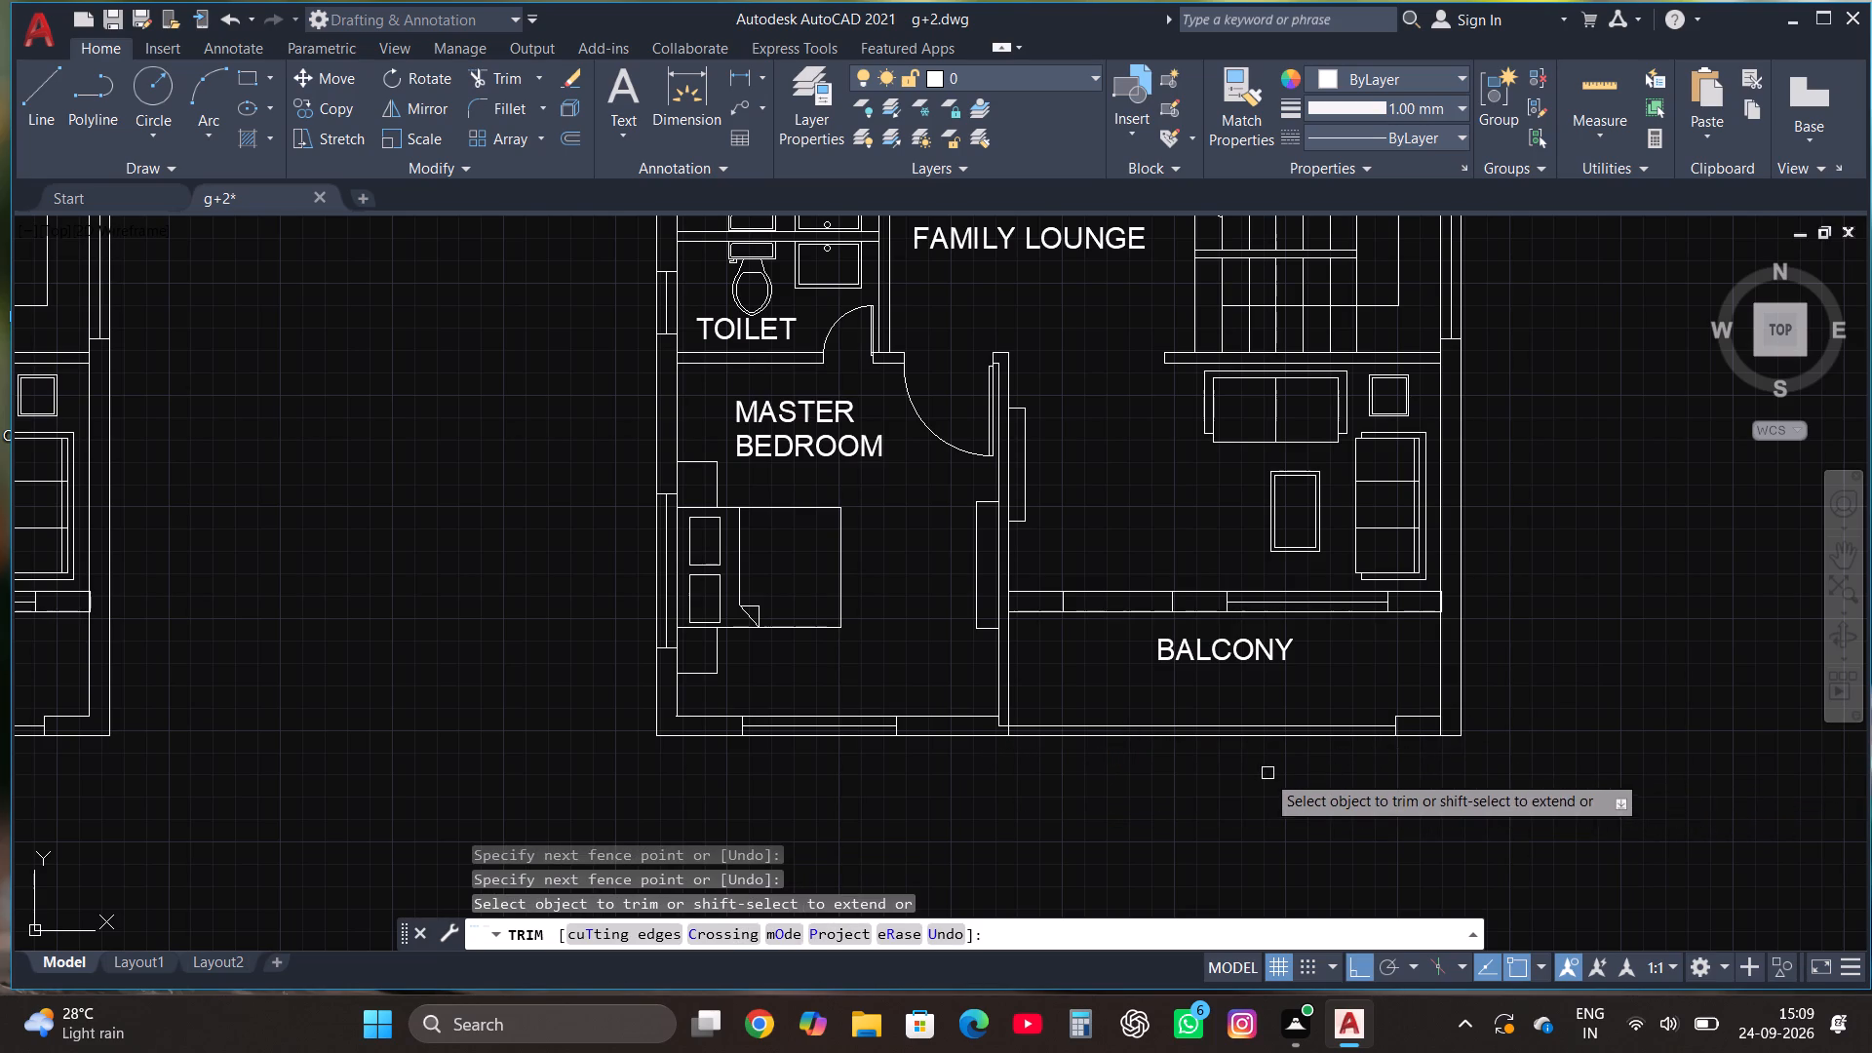
Trim away the balcony's front wall lines and leftover segments between the two vertical lines in the copied plan.
left_click(1265, 769)
left_click(1262, 706)
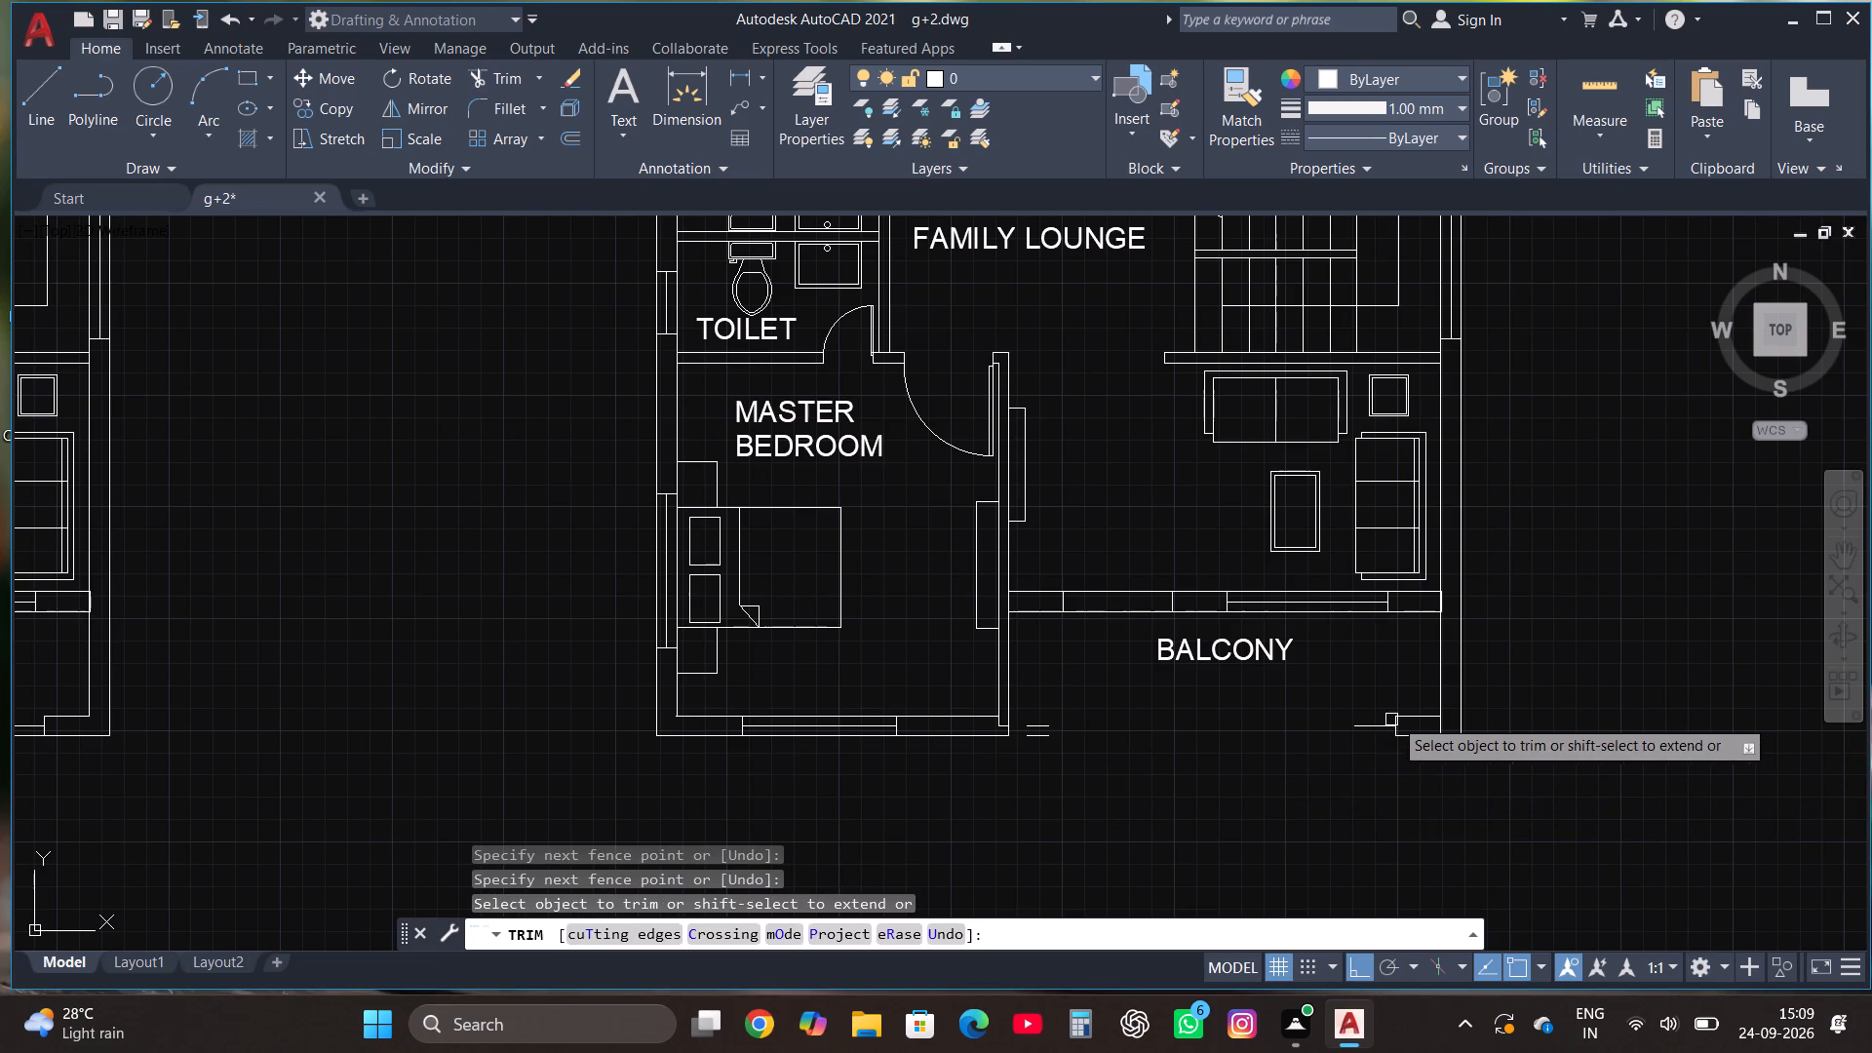
left_click(1404, 703)
left_click(1402, 780)
left_click(1392, 722)
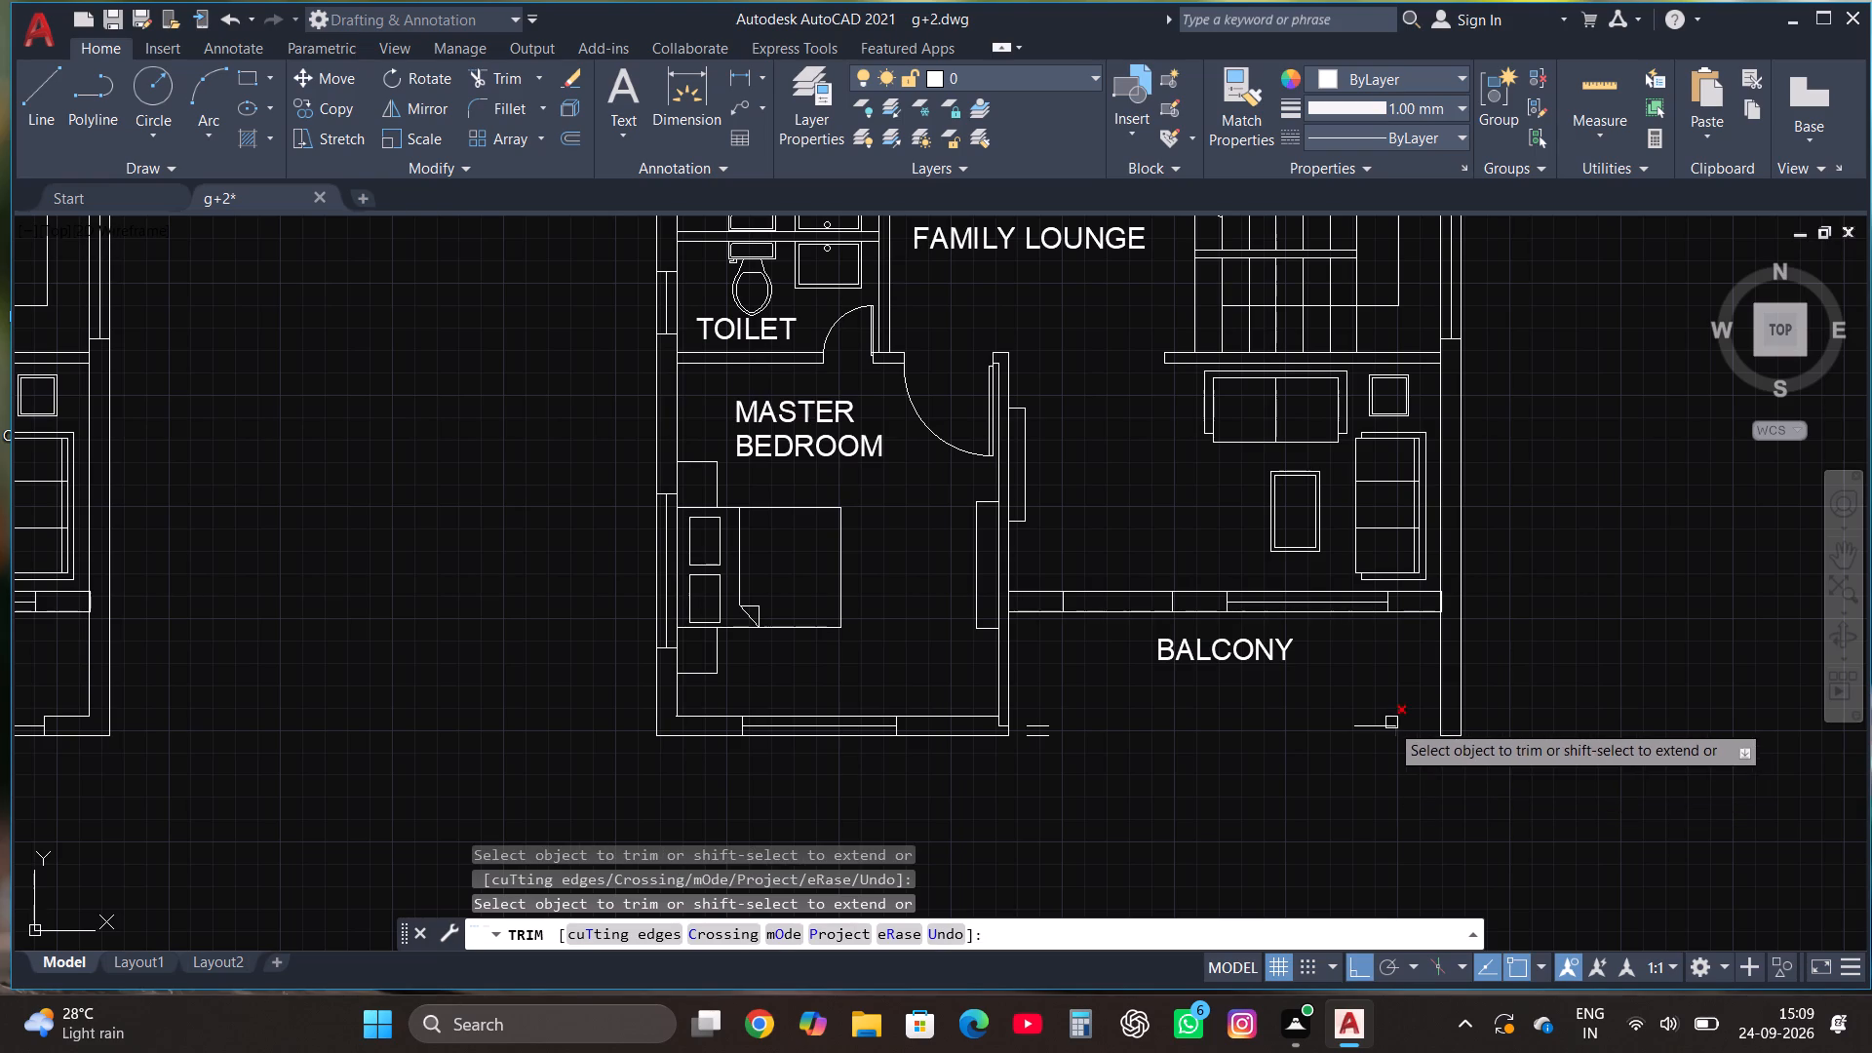
left_click(1382, 722)
left_click(1398, 729)
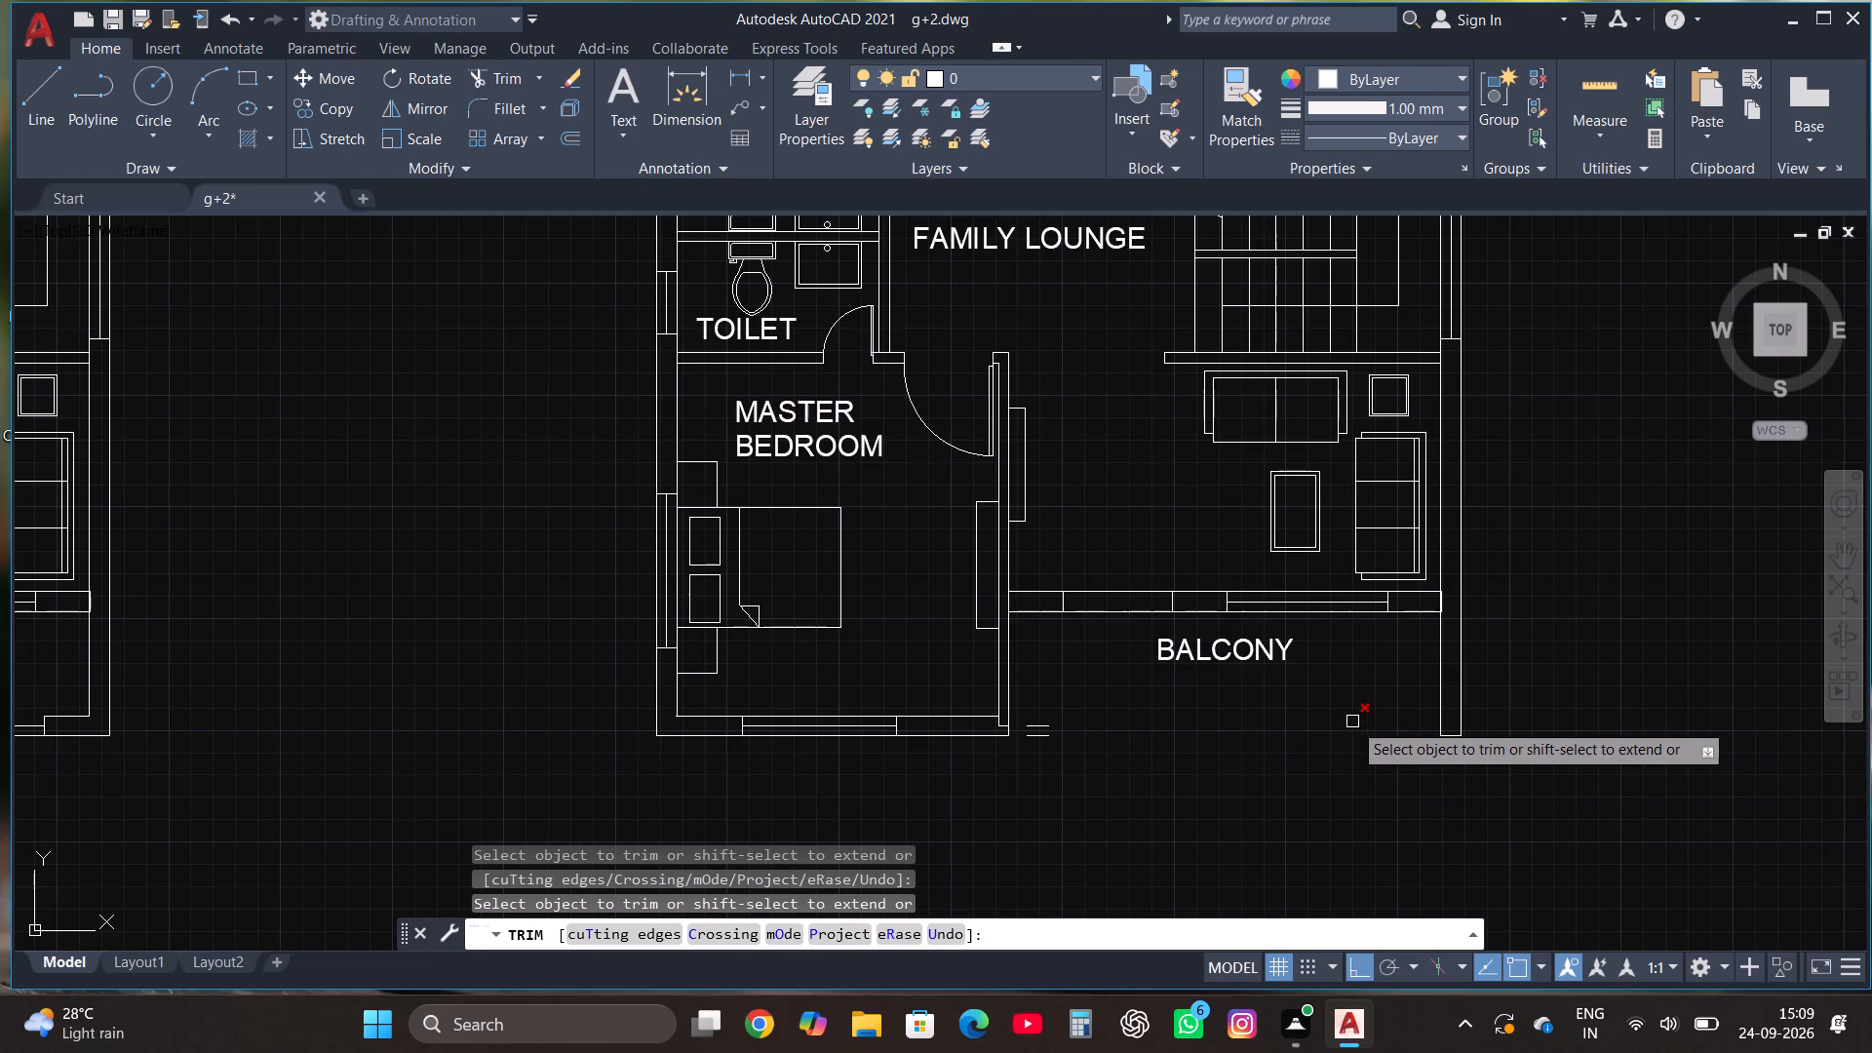
left_click(1352, 721)
left_click(1021, 704)
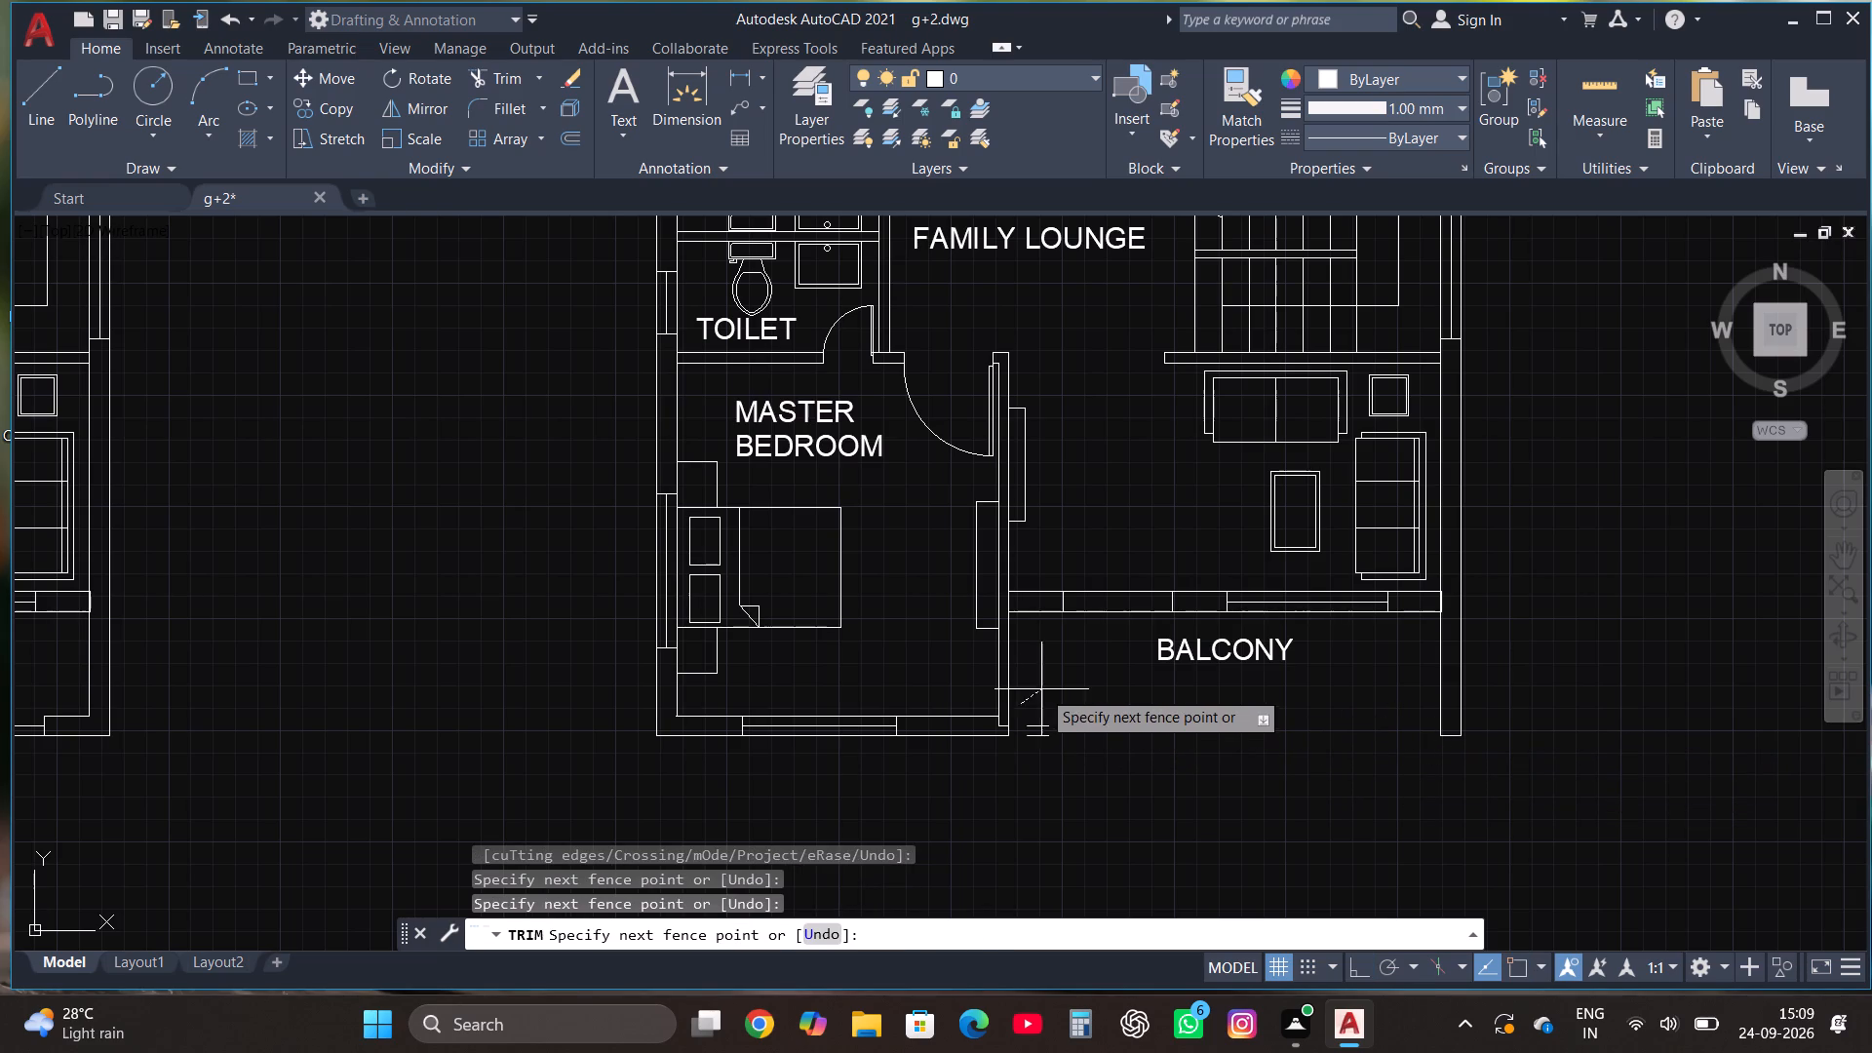
left_click(1053, 764)
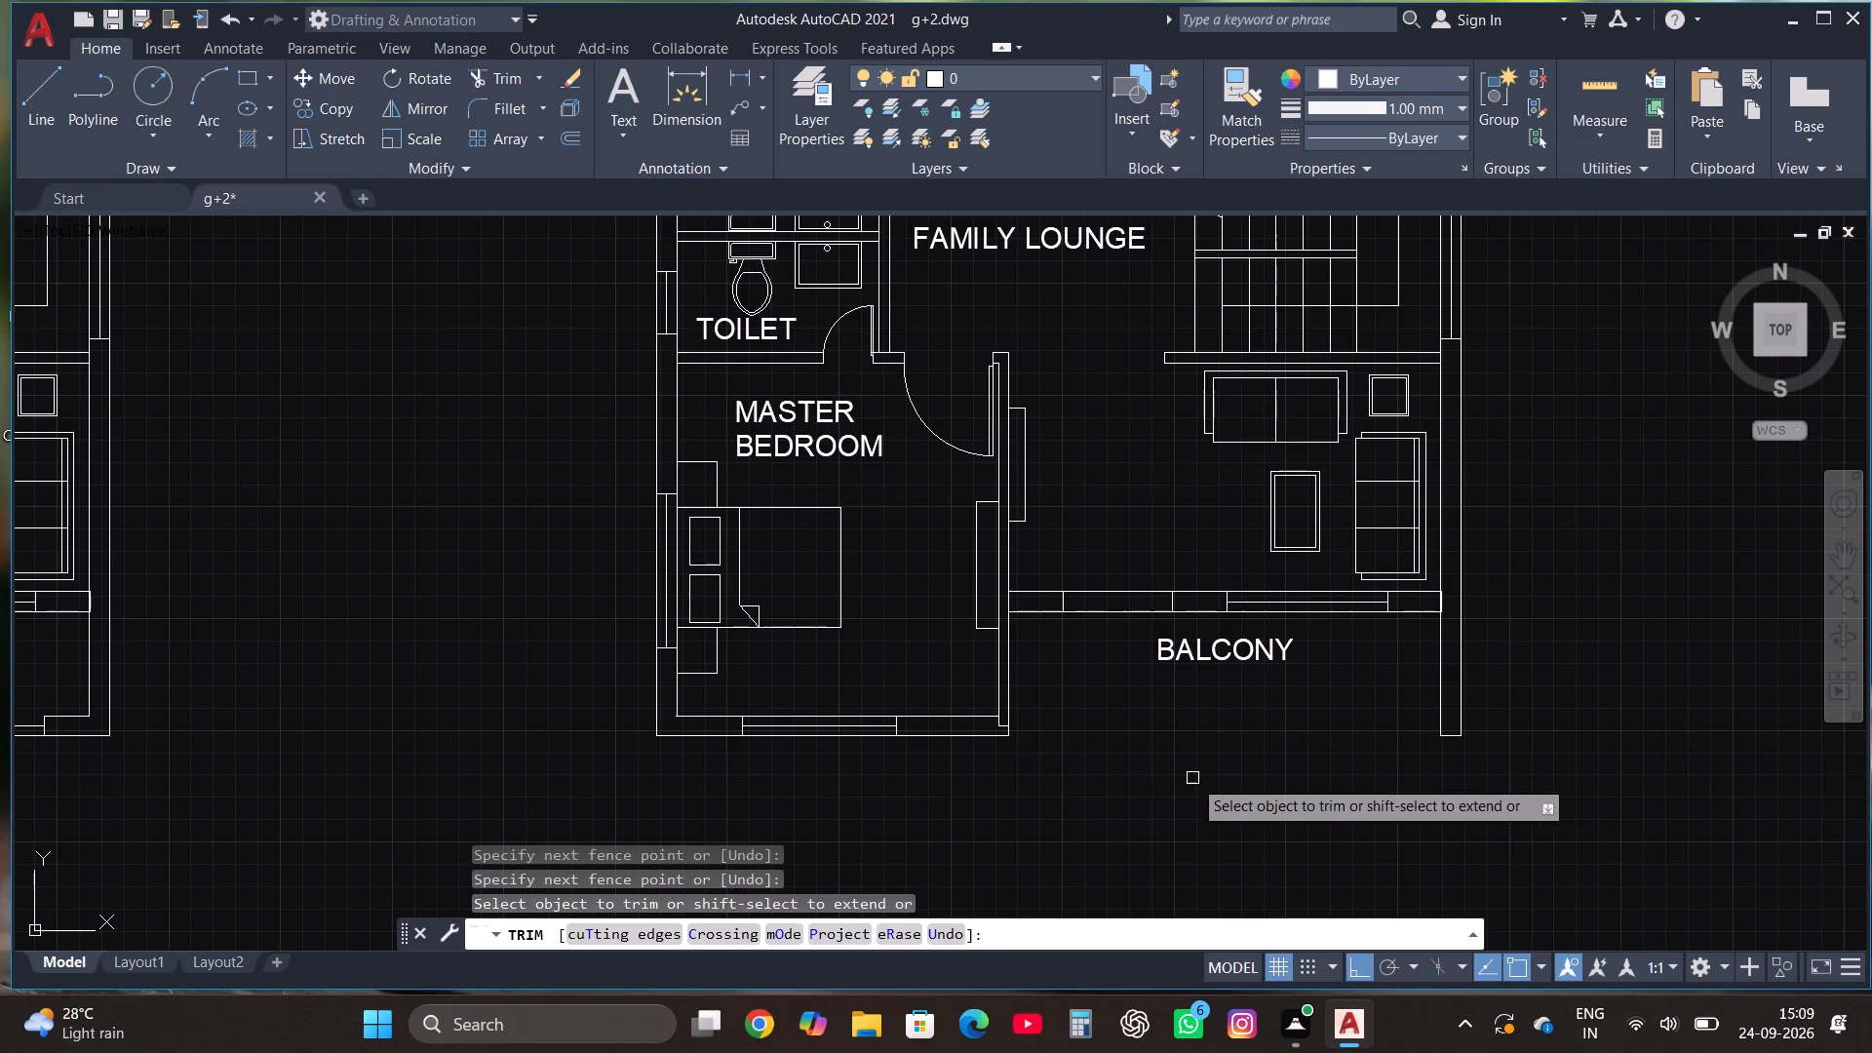
key("Escape")
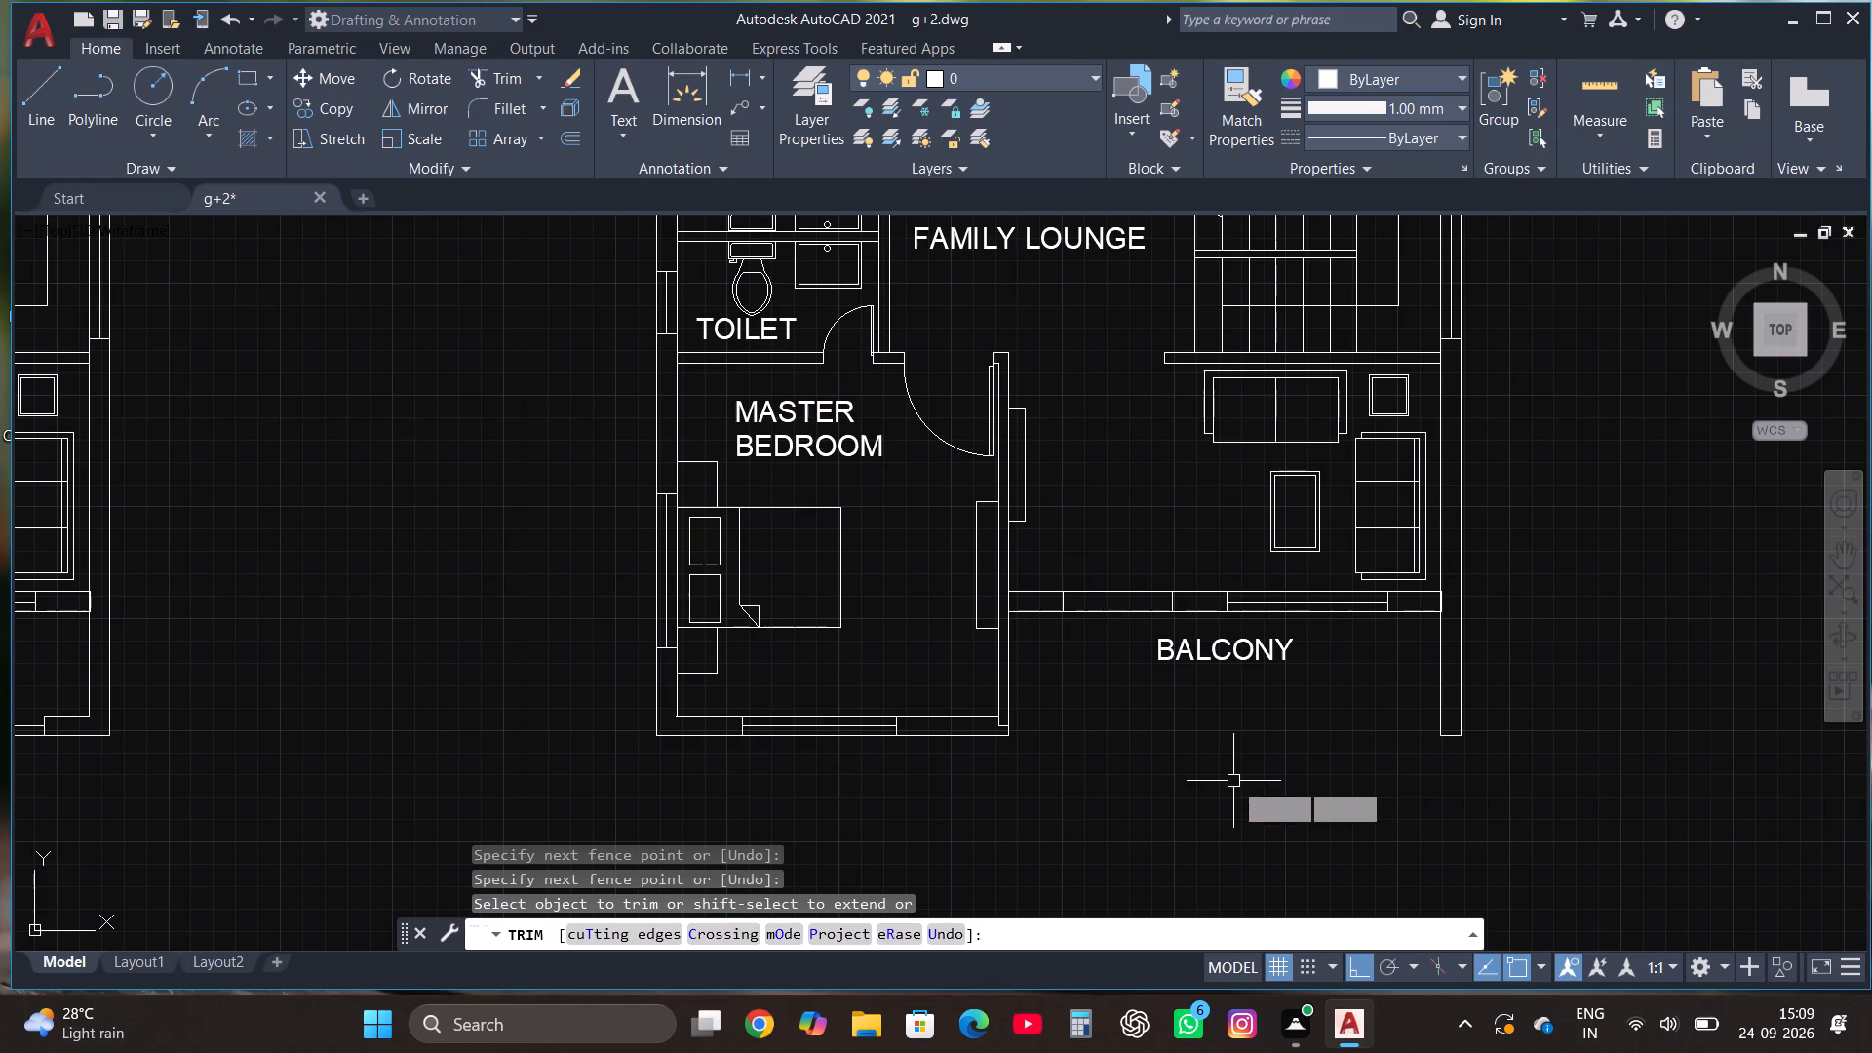
Draw a closed wall stub about 1' long extending the copied plan's master bedroom front wall into the balcony opening.
scroll(1239, 780, "down", 1)
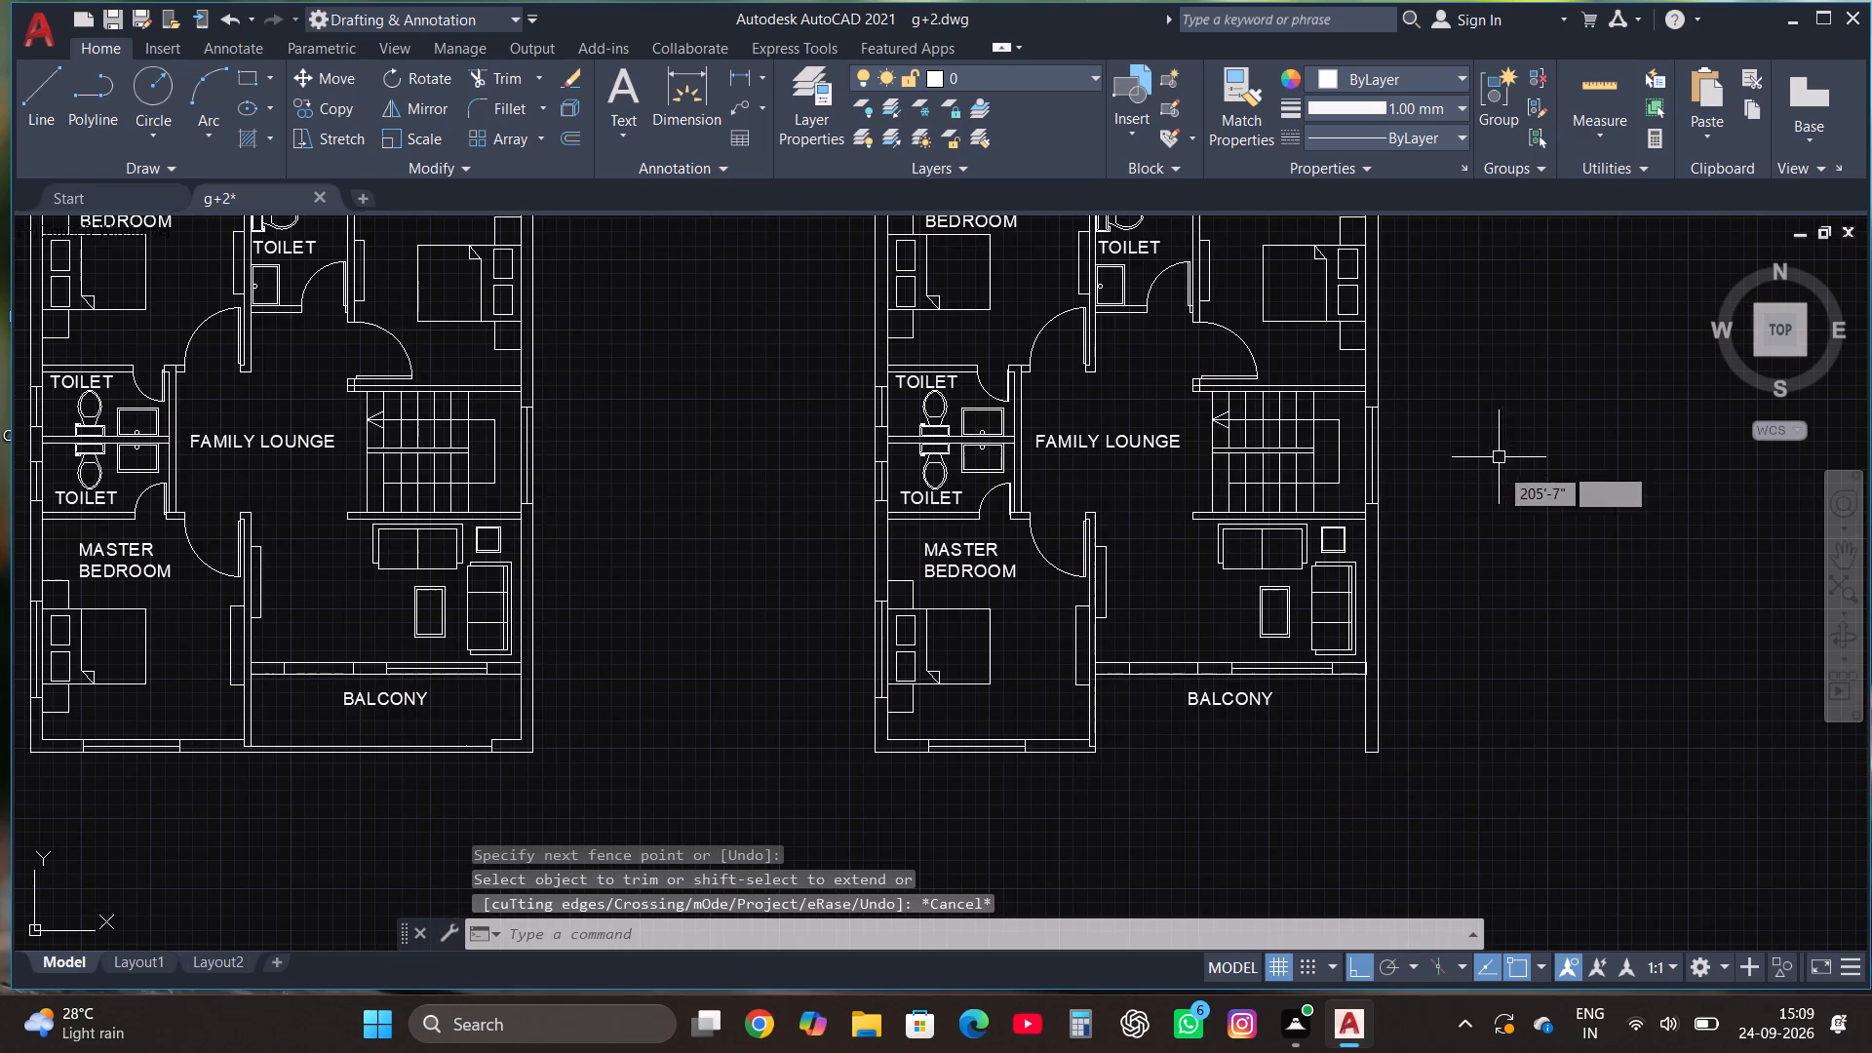
scroll(1359, 628, "down", 1)
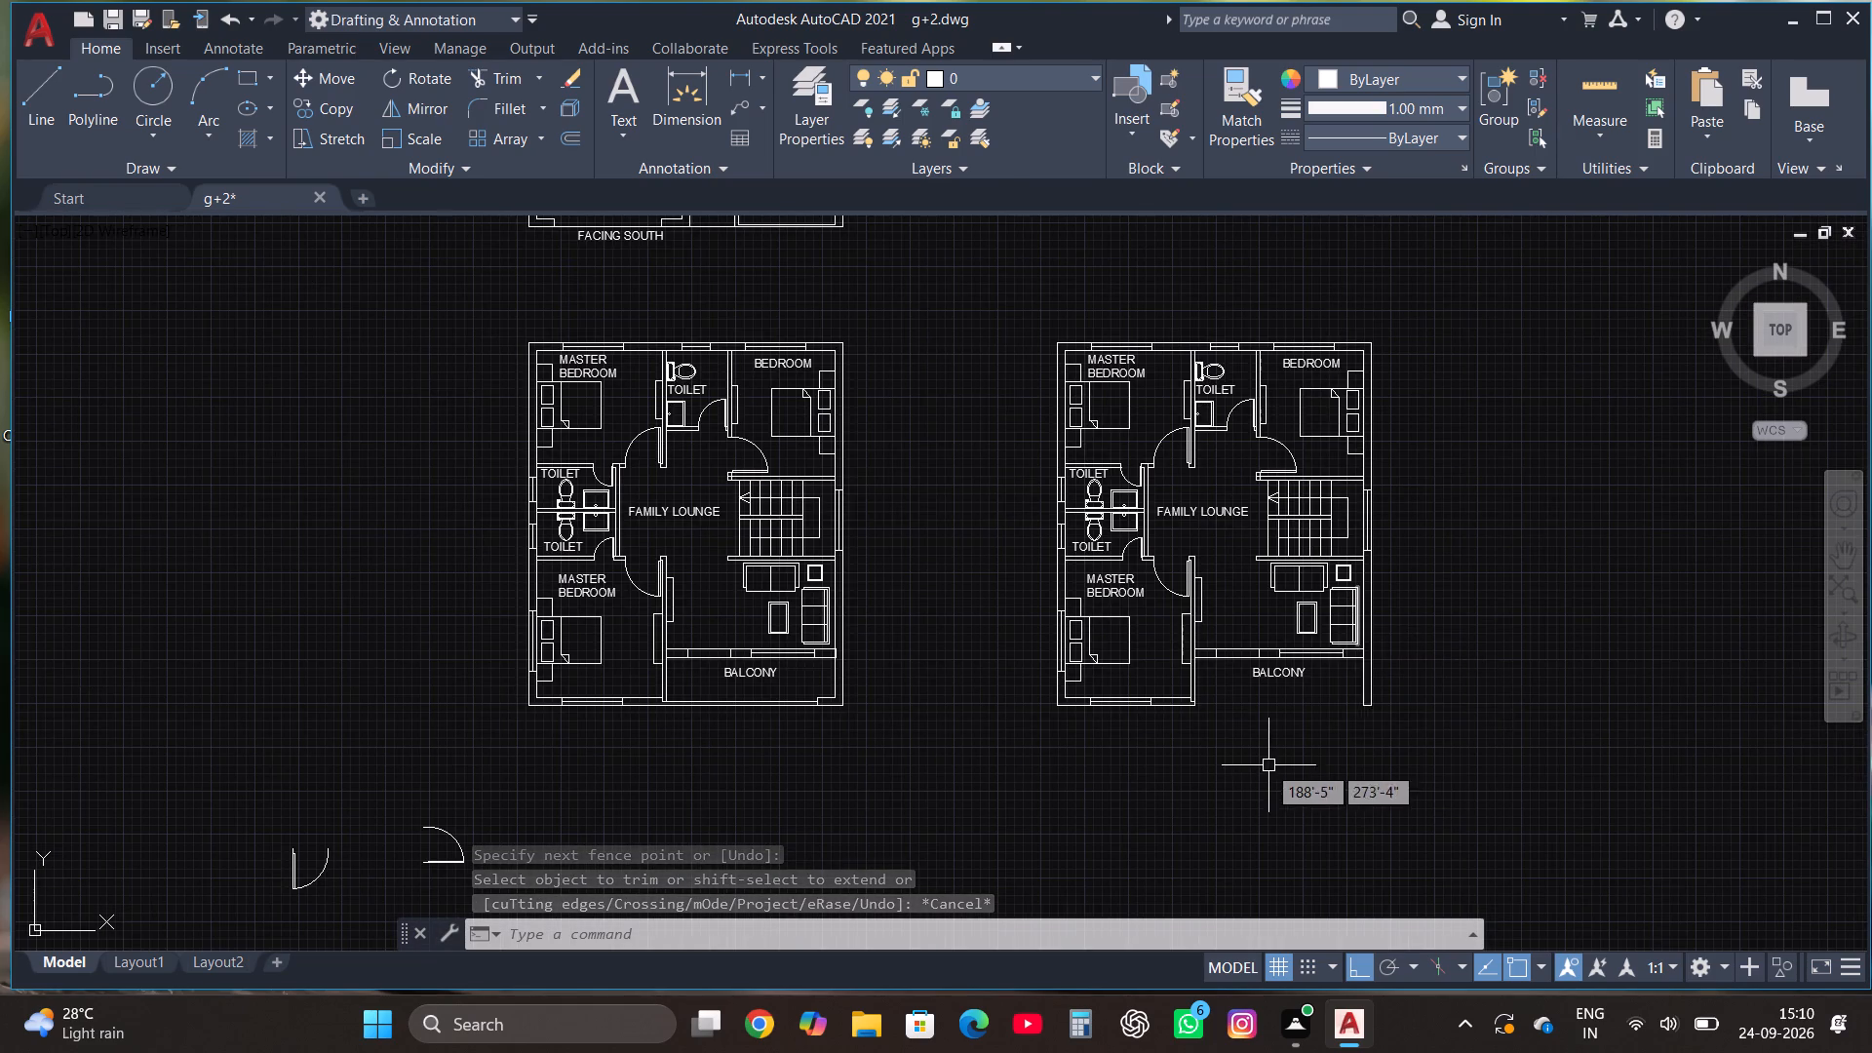
scroll(1265, 764, "up", 4)
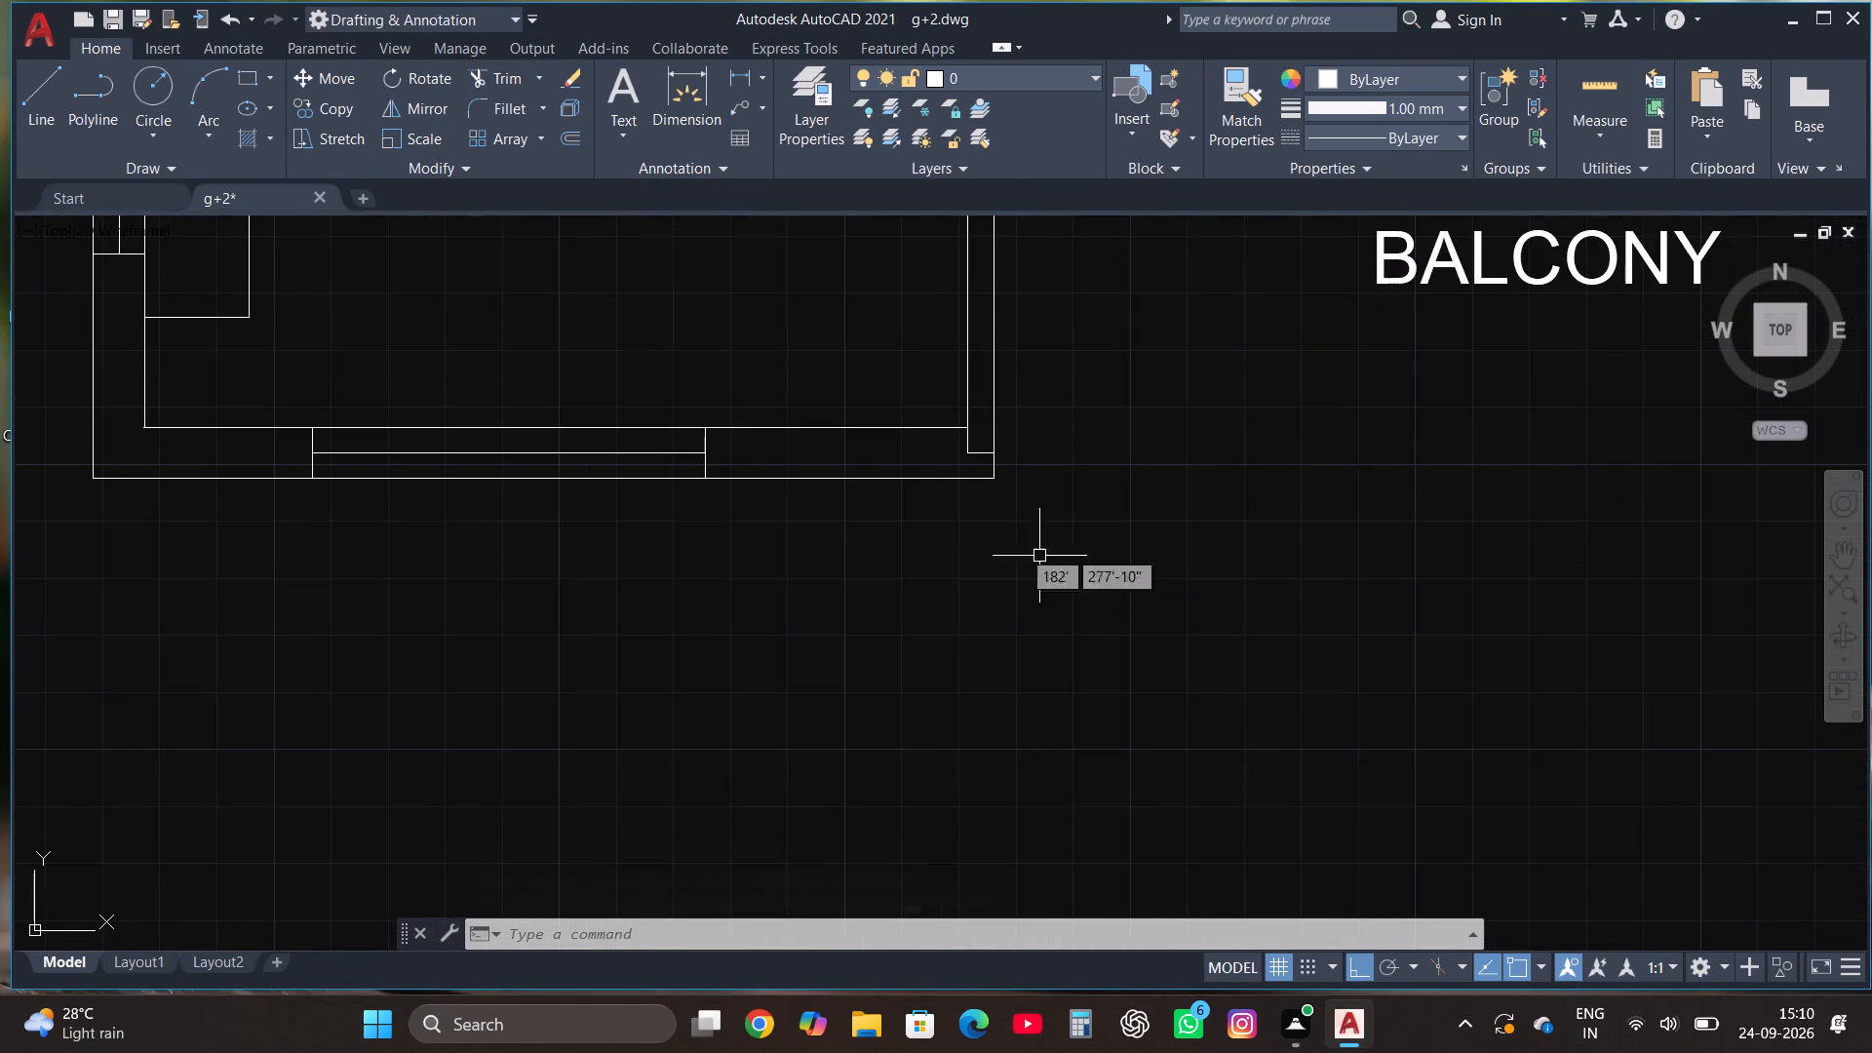
left_click(49, 88)
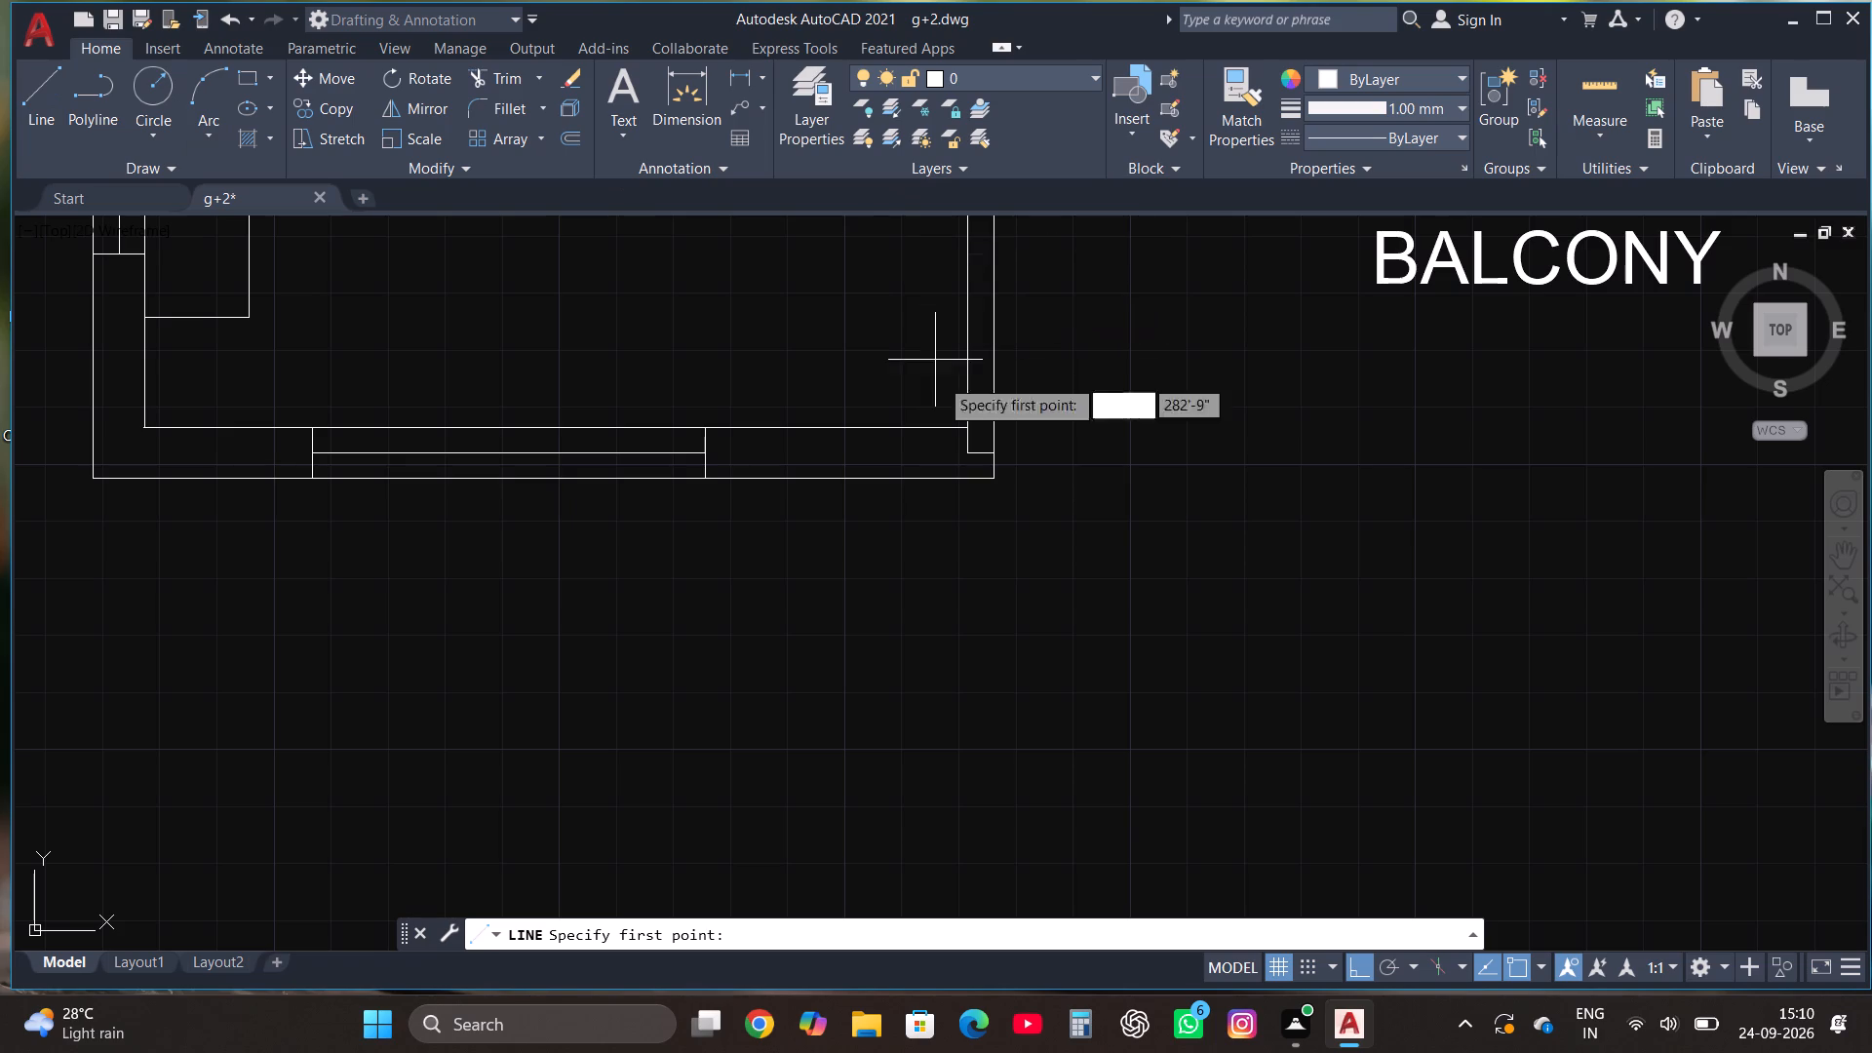
left_click(996, 477)
left_click(1060, 482)
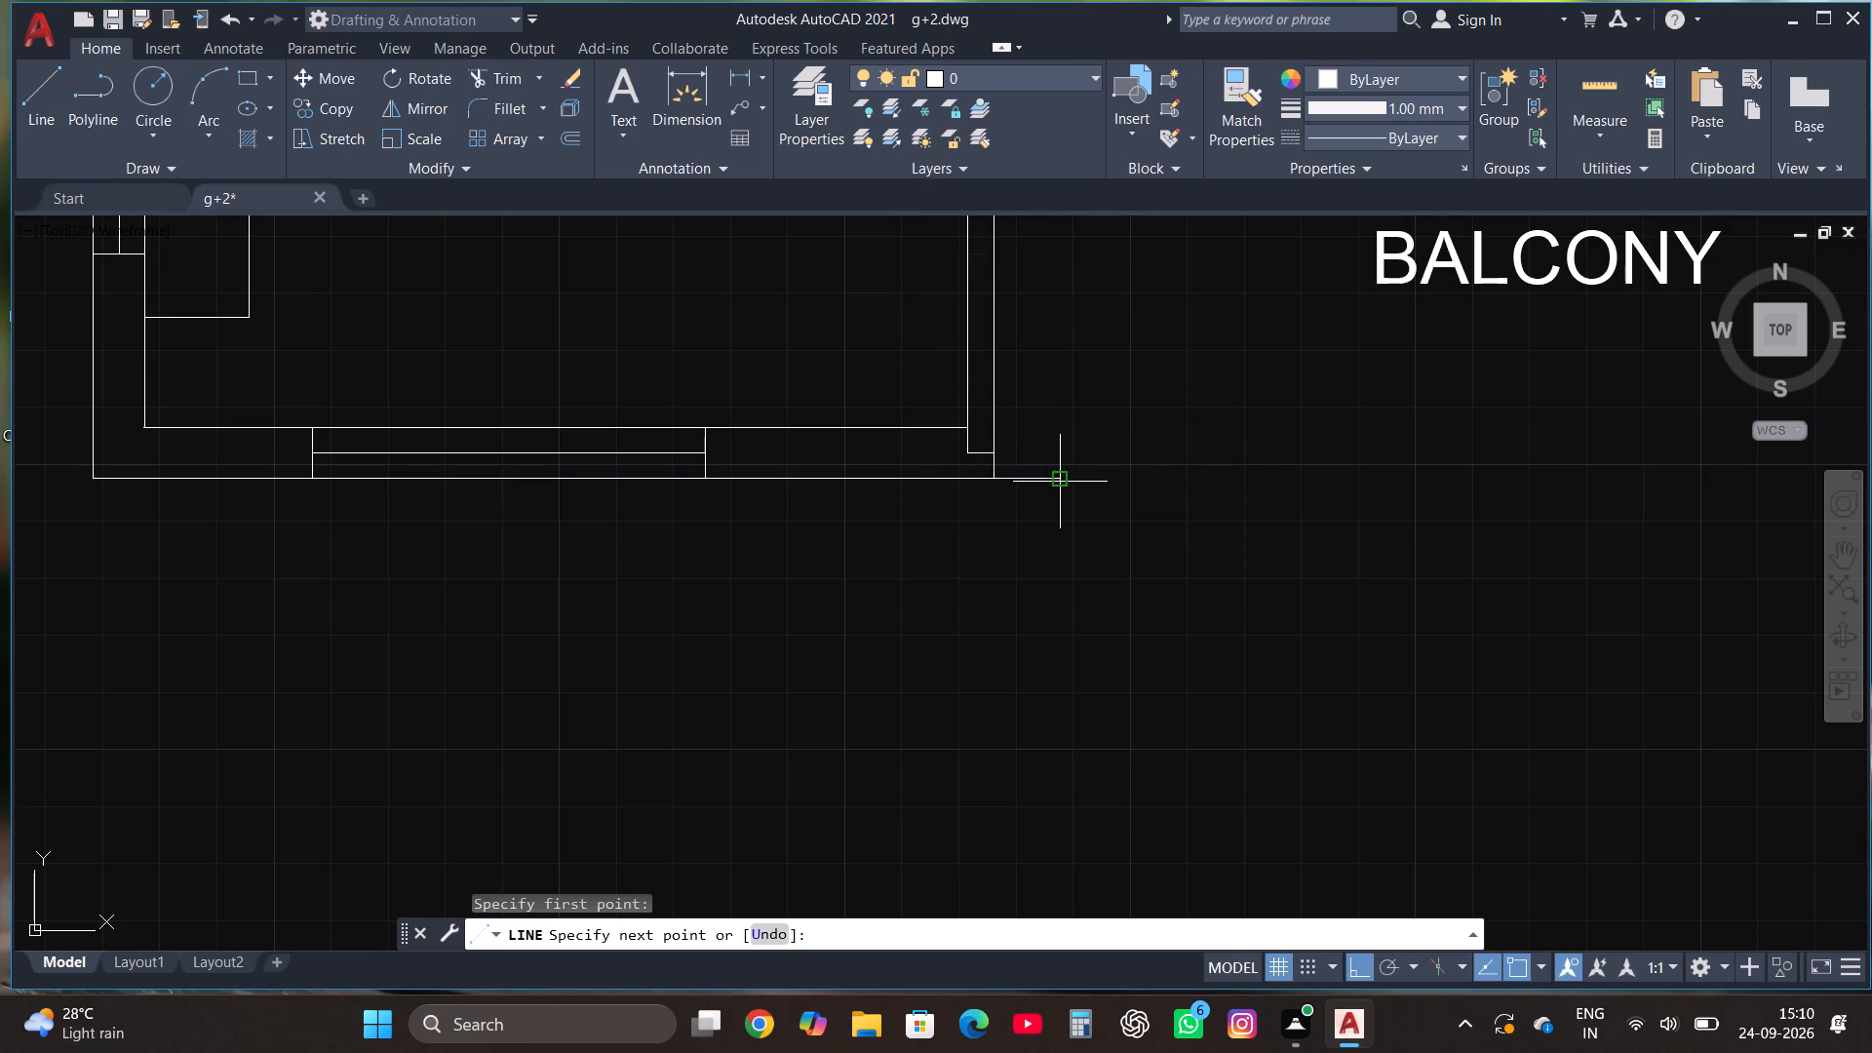
left_click(1044, 427)
left_click(952, 423)
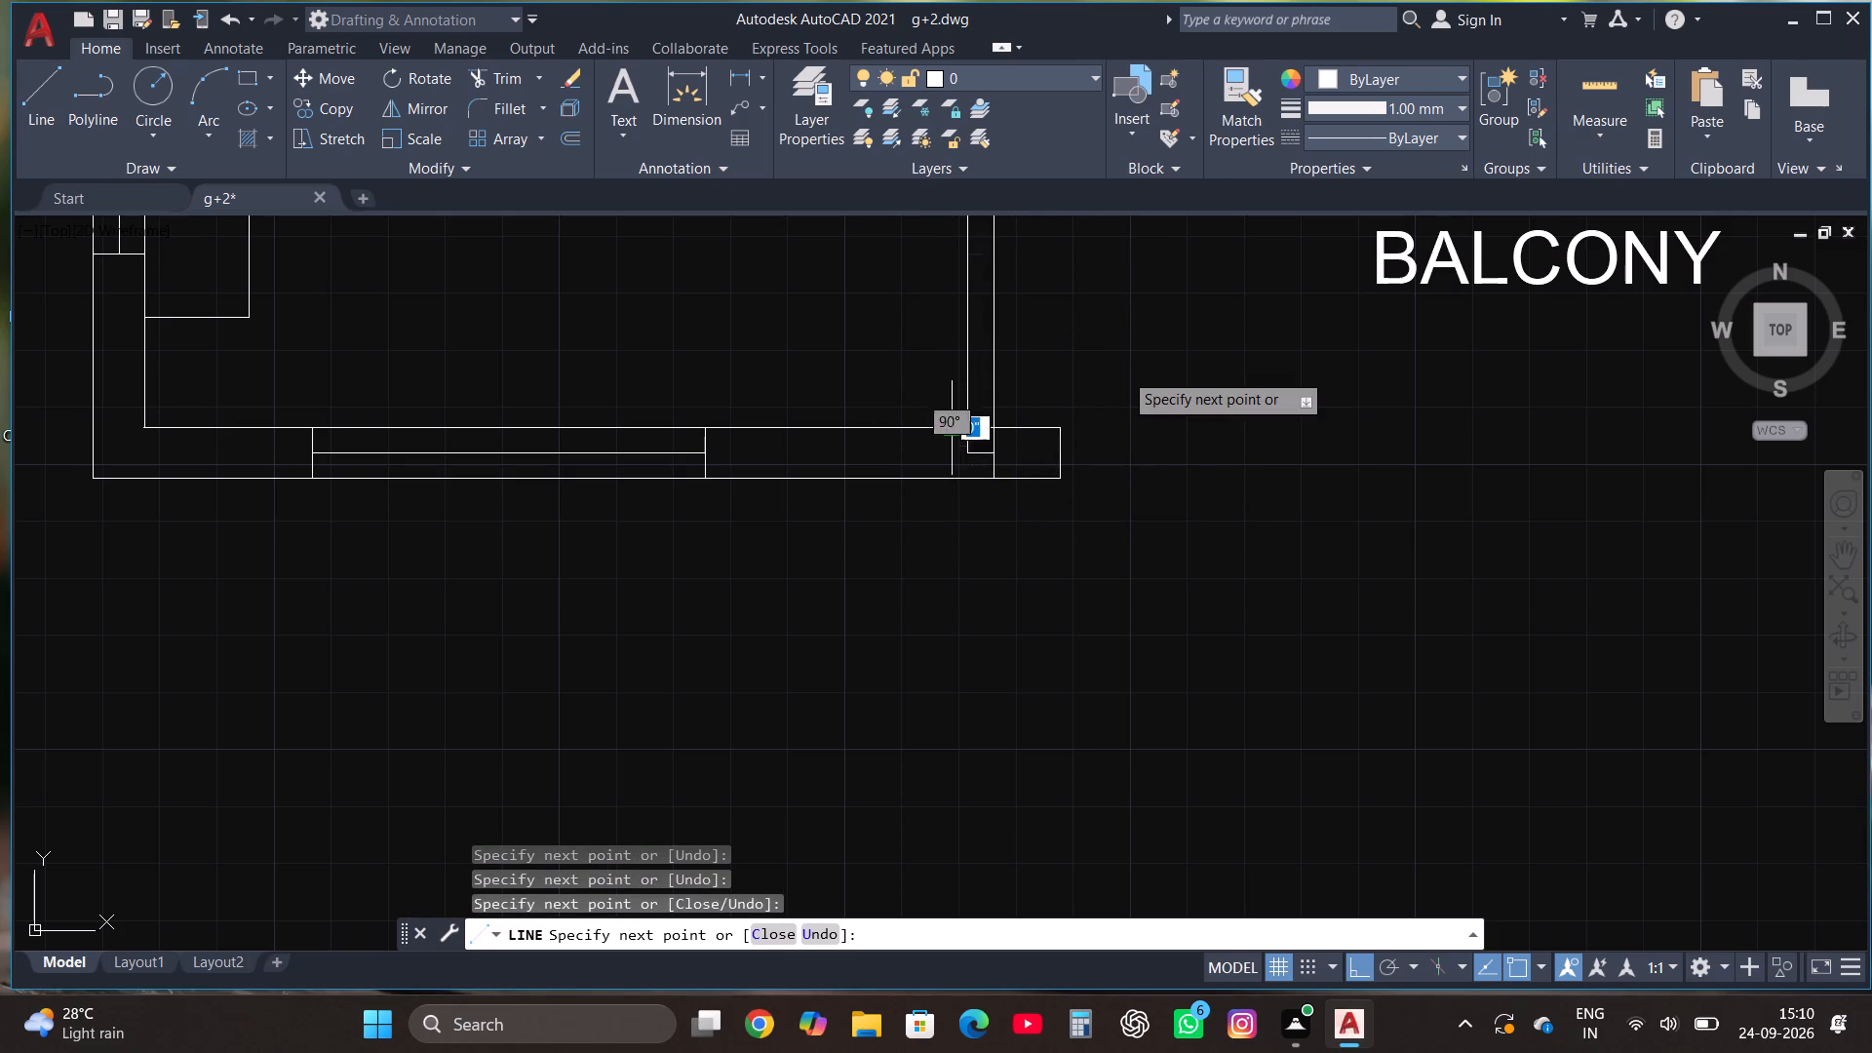
key("Escape")
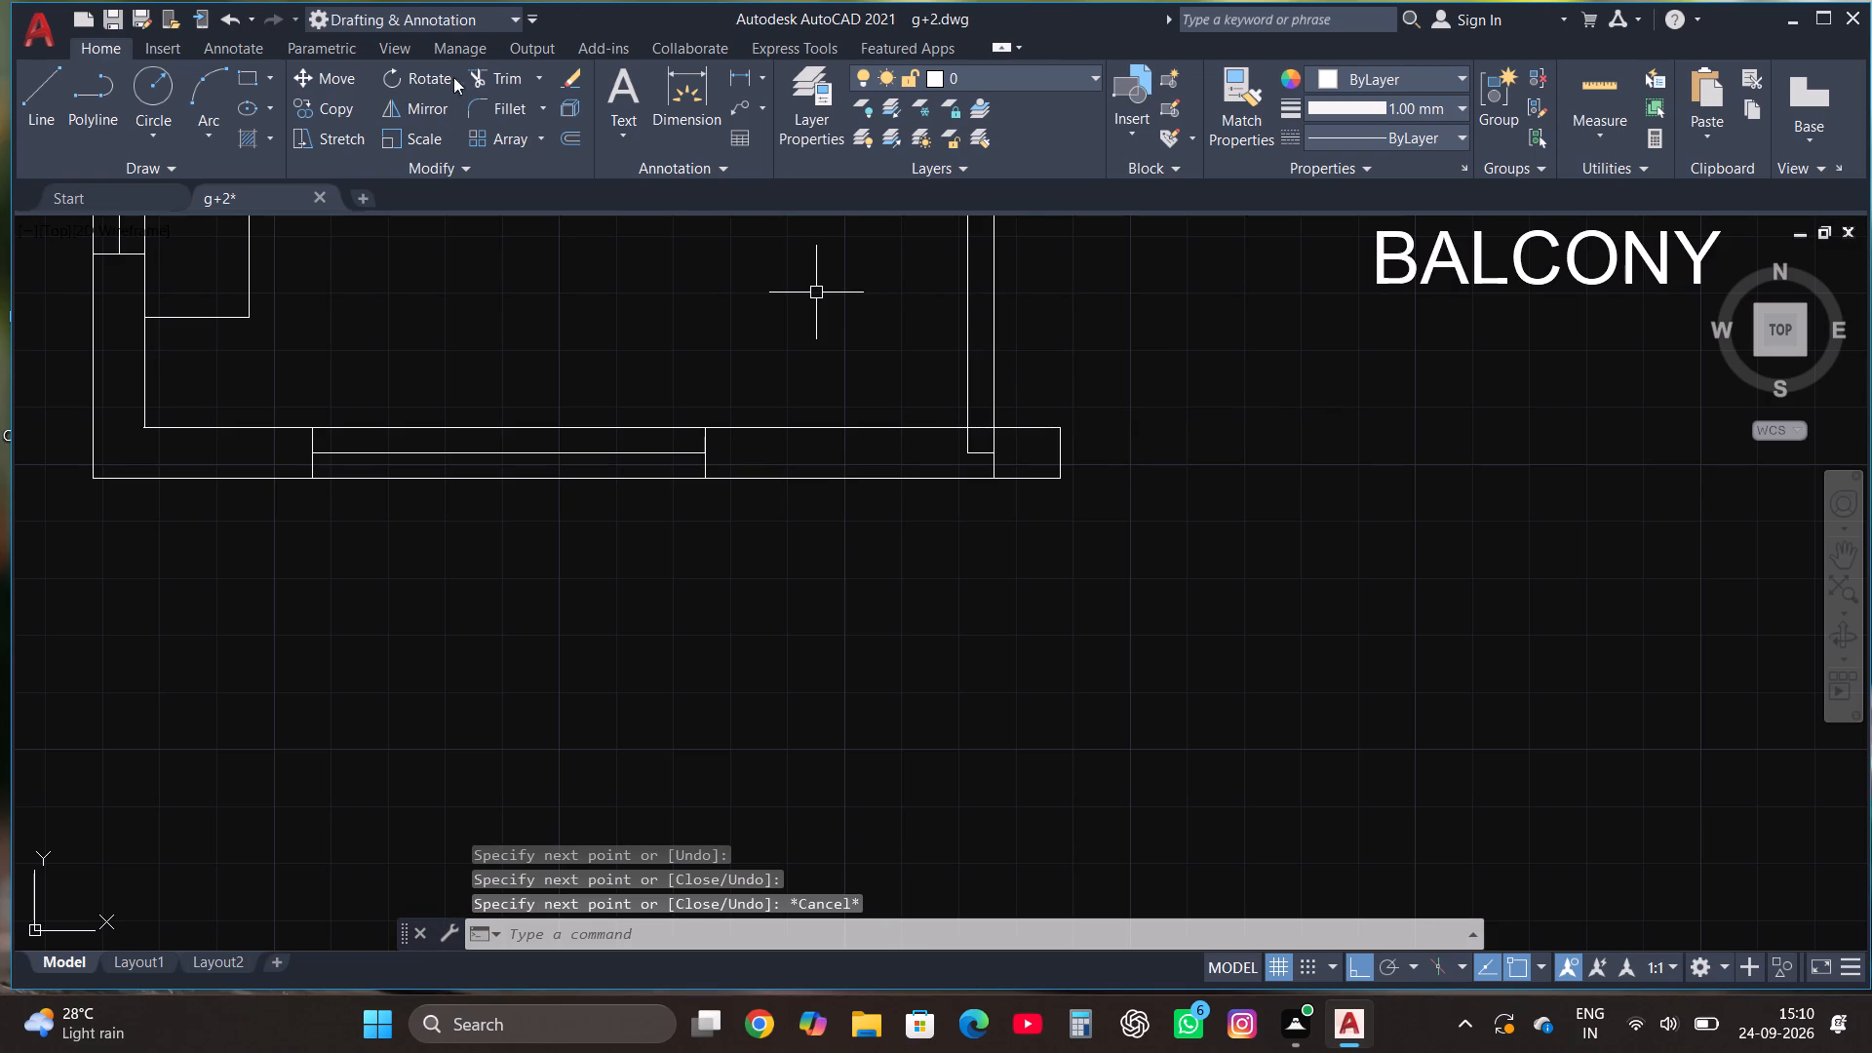
Trim the leftover bedroom side wall segments inside the new wall stub at the balcony corner.
left_click(492, 75)
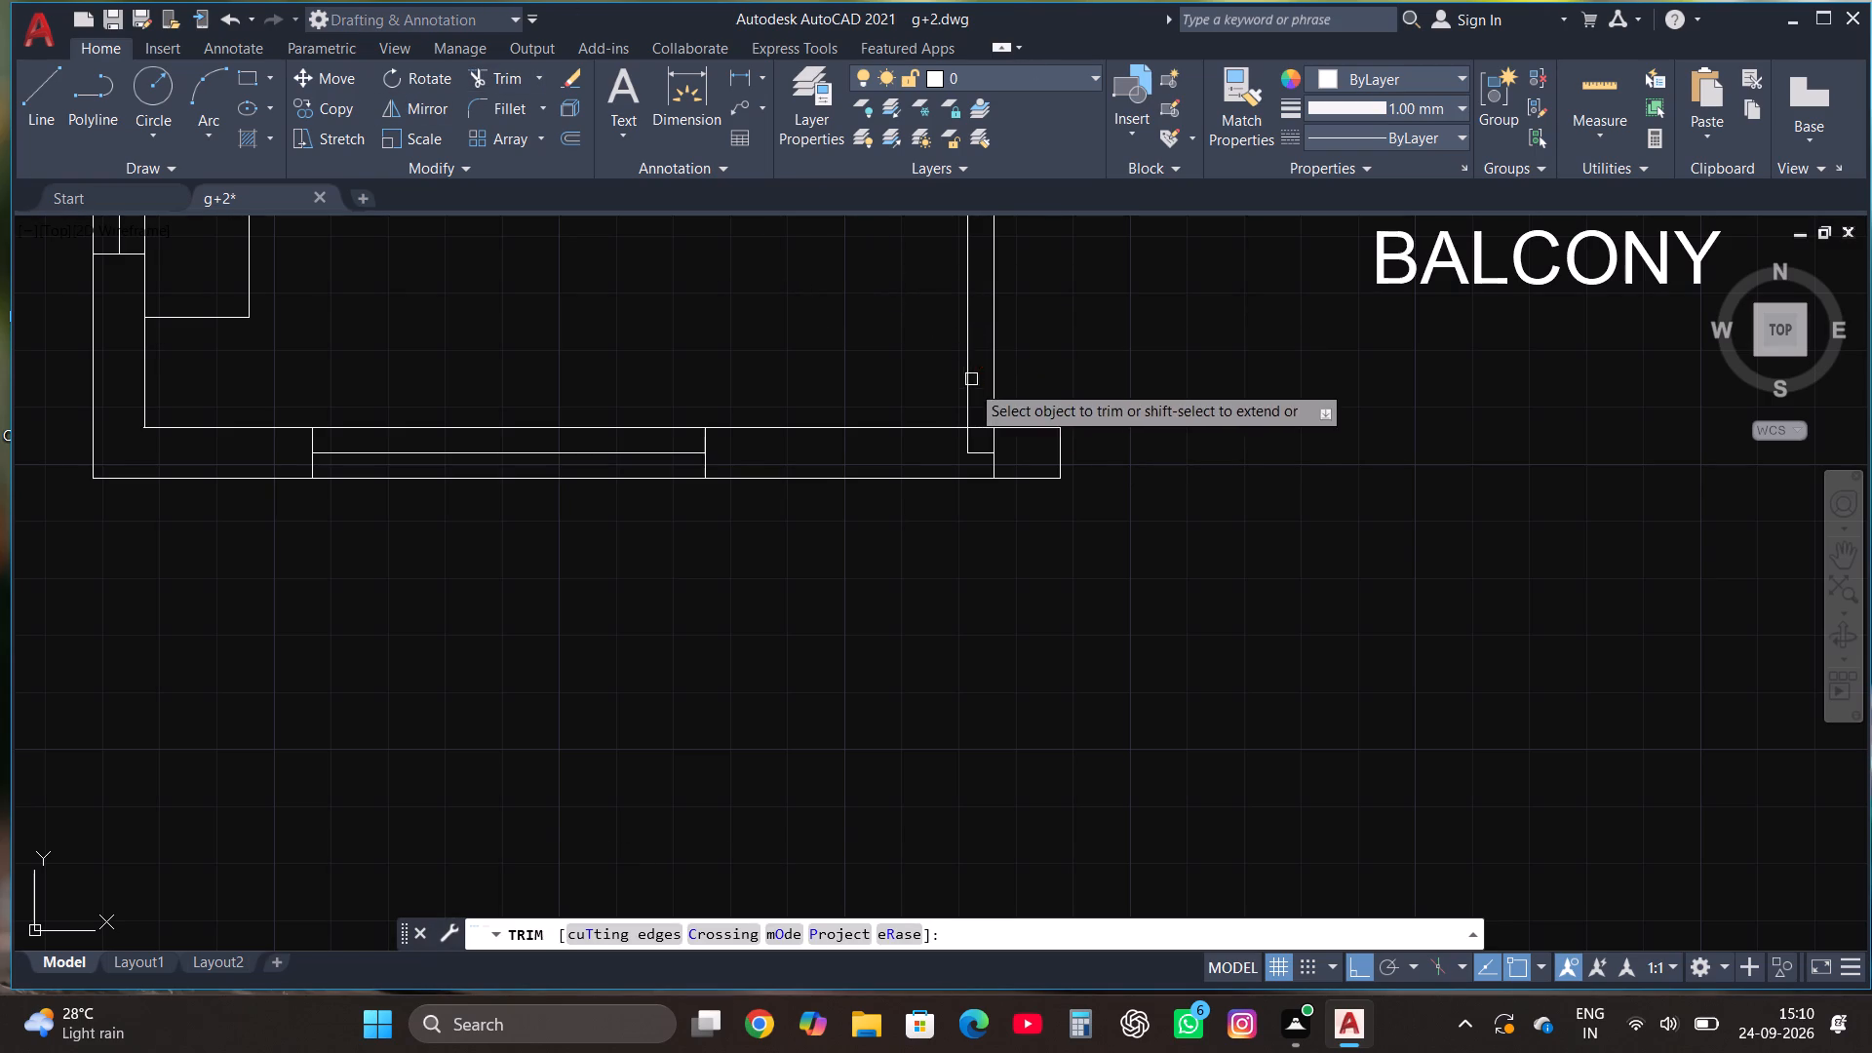
left_click(977, 450)
left_click(969, 448)
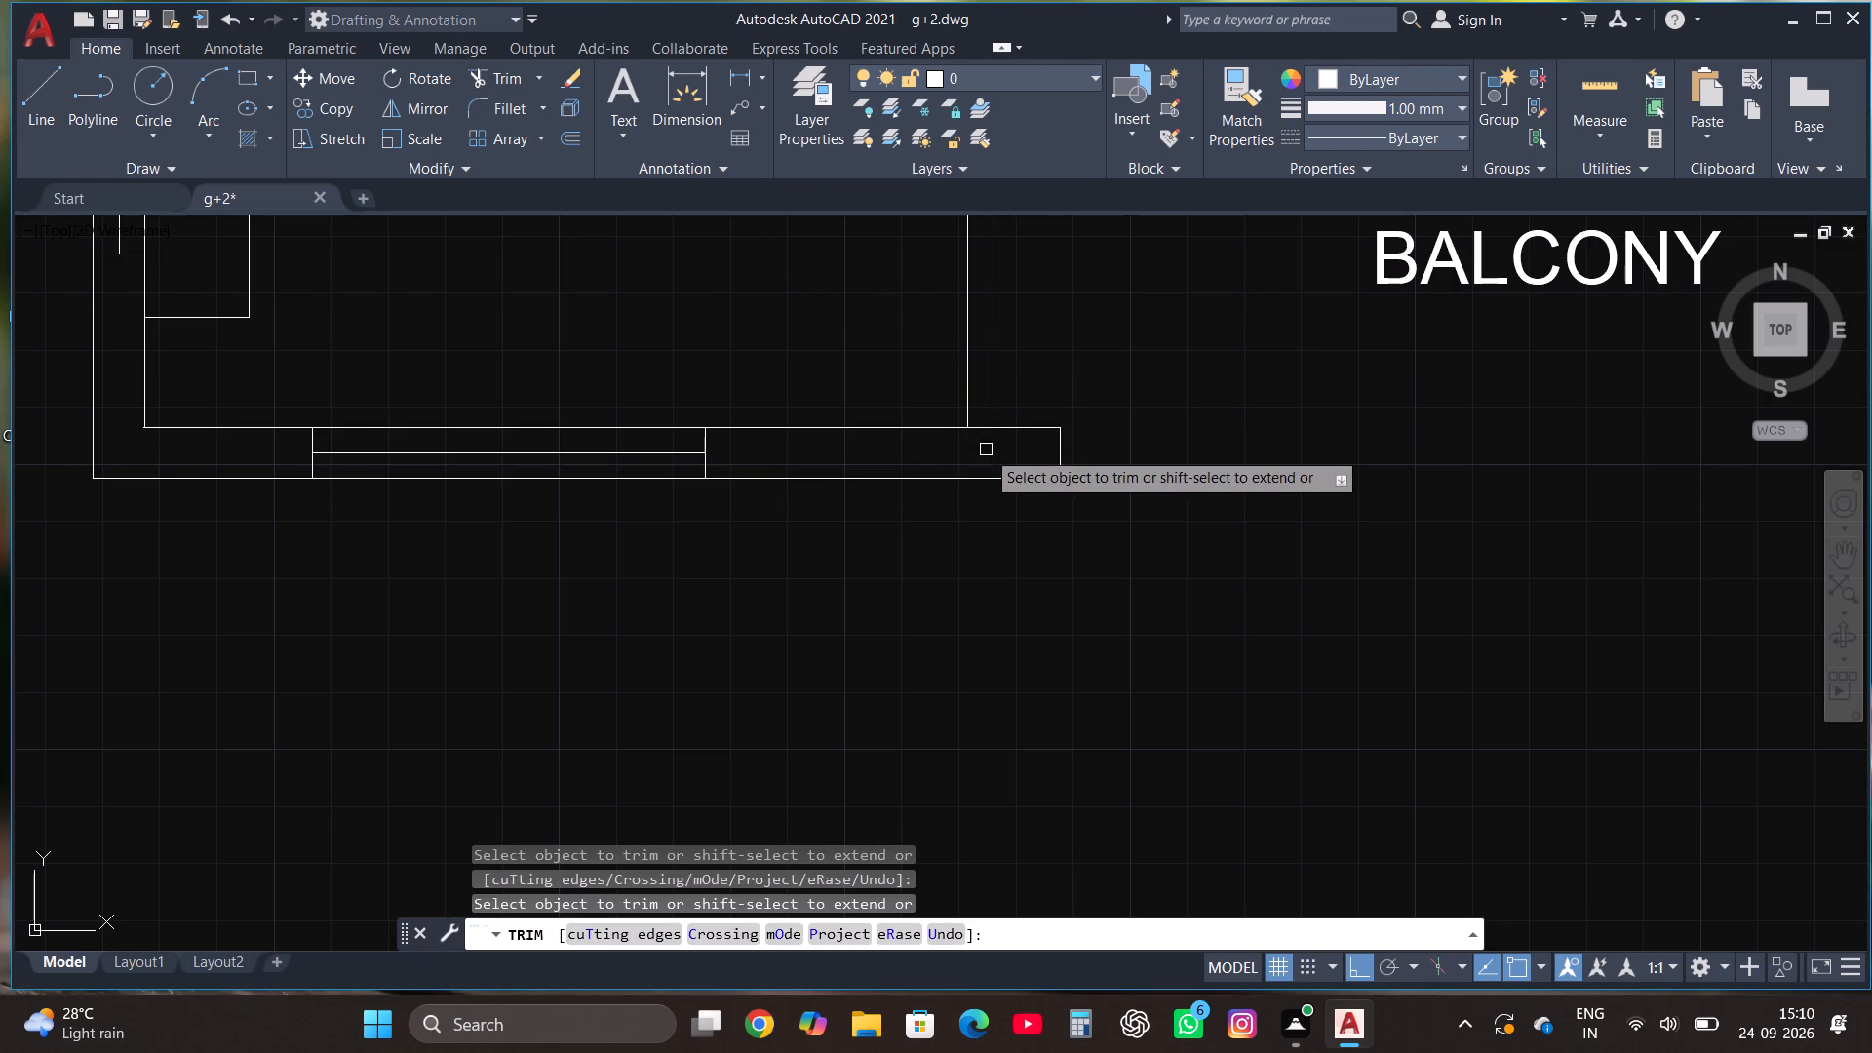
left_click(993, 451)
left_click(996, 445)
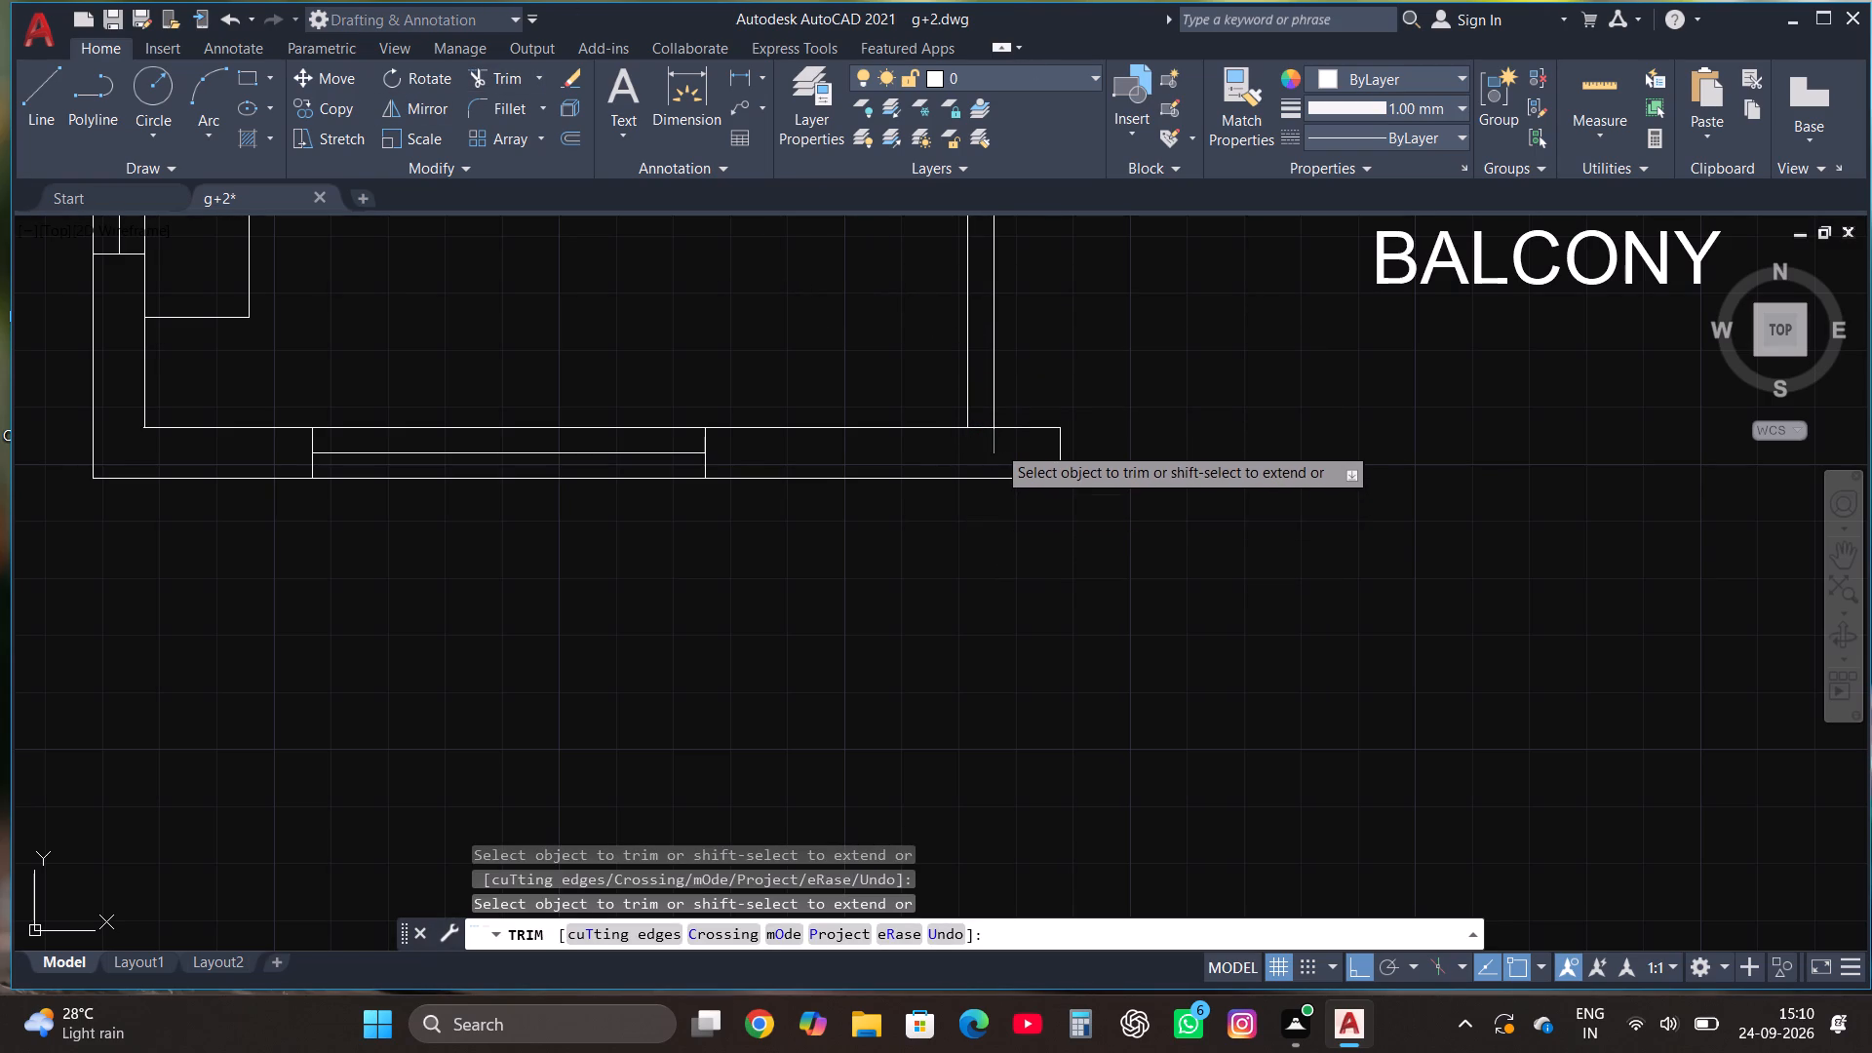
left_click(994, 446)
key("Escape")
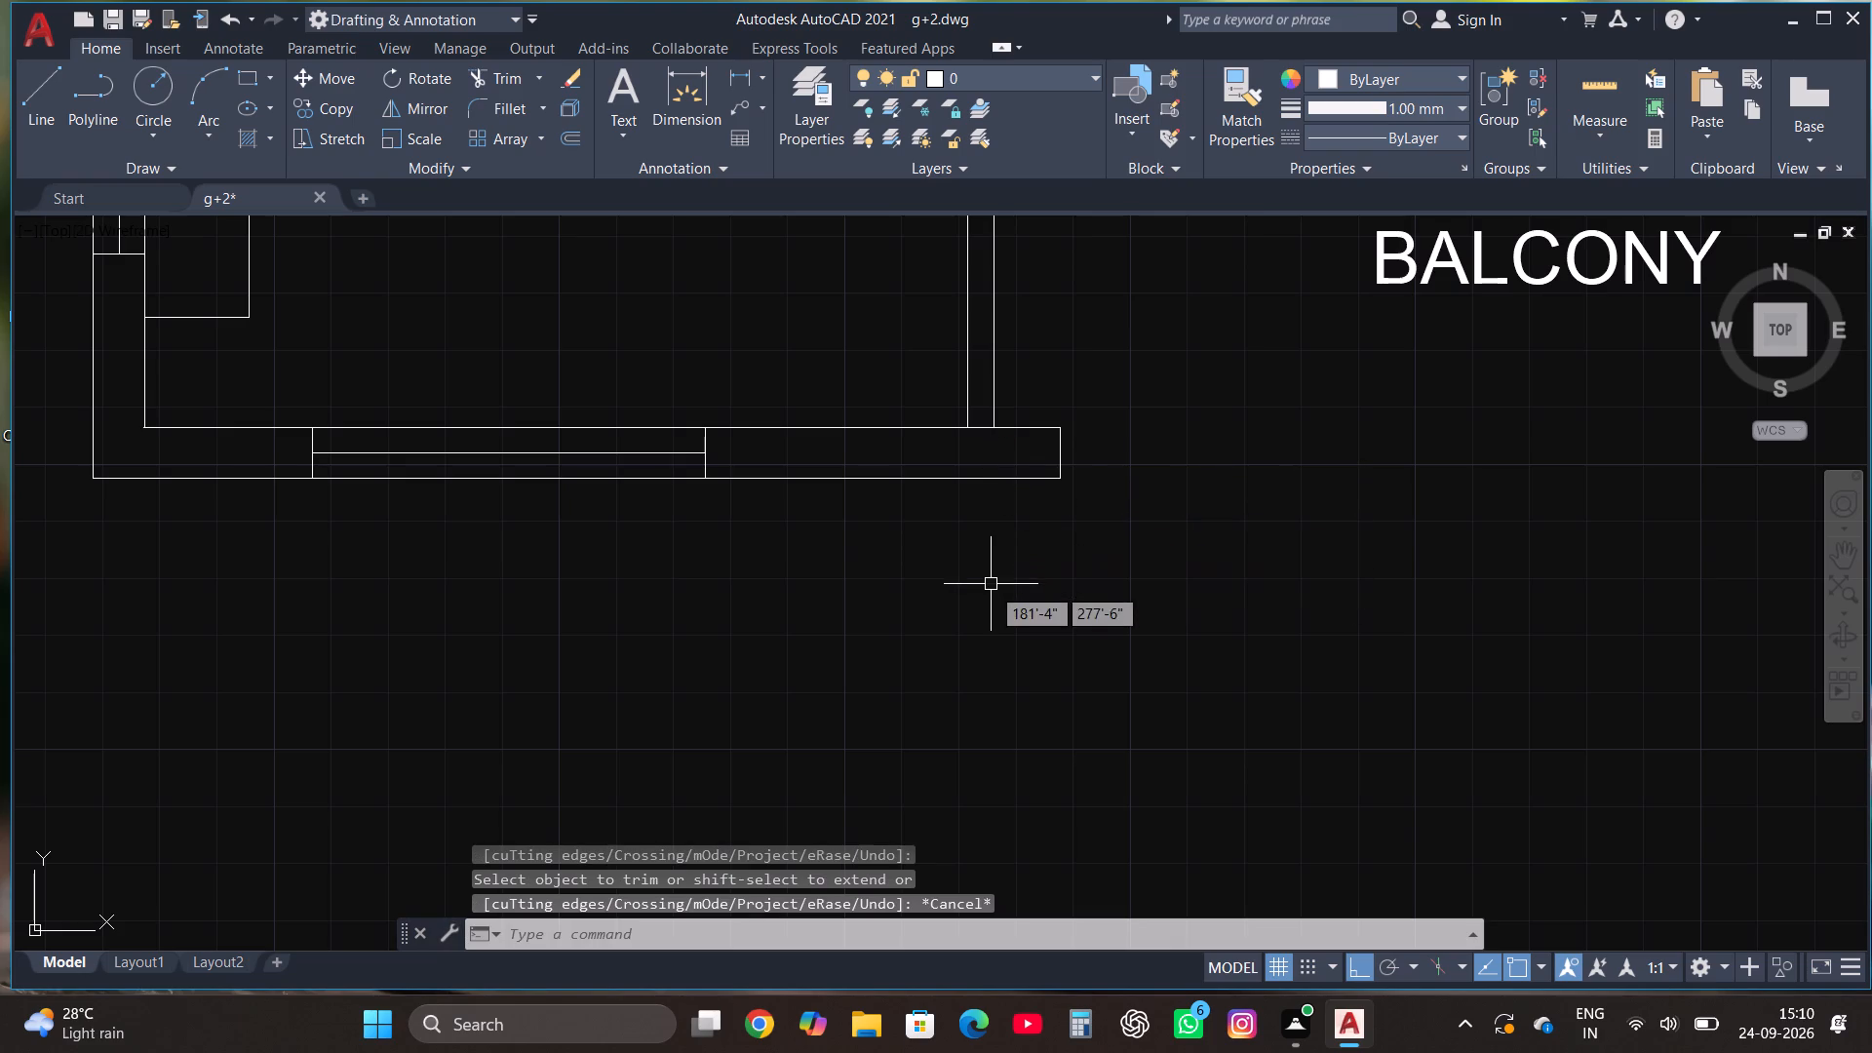
Draw a horizontal line about 15'-3" long across the balcony front, from the stub's outer corner to the opposite side wall's inner corner.
scroll(1014, 607, "down", 4)
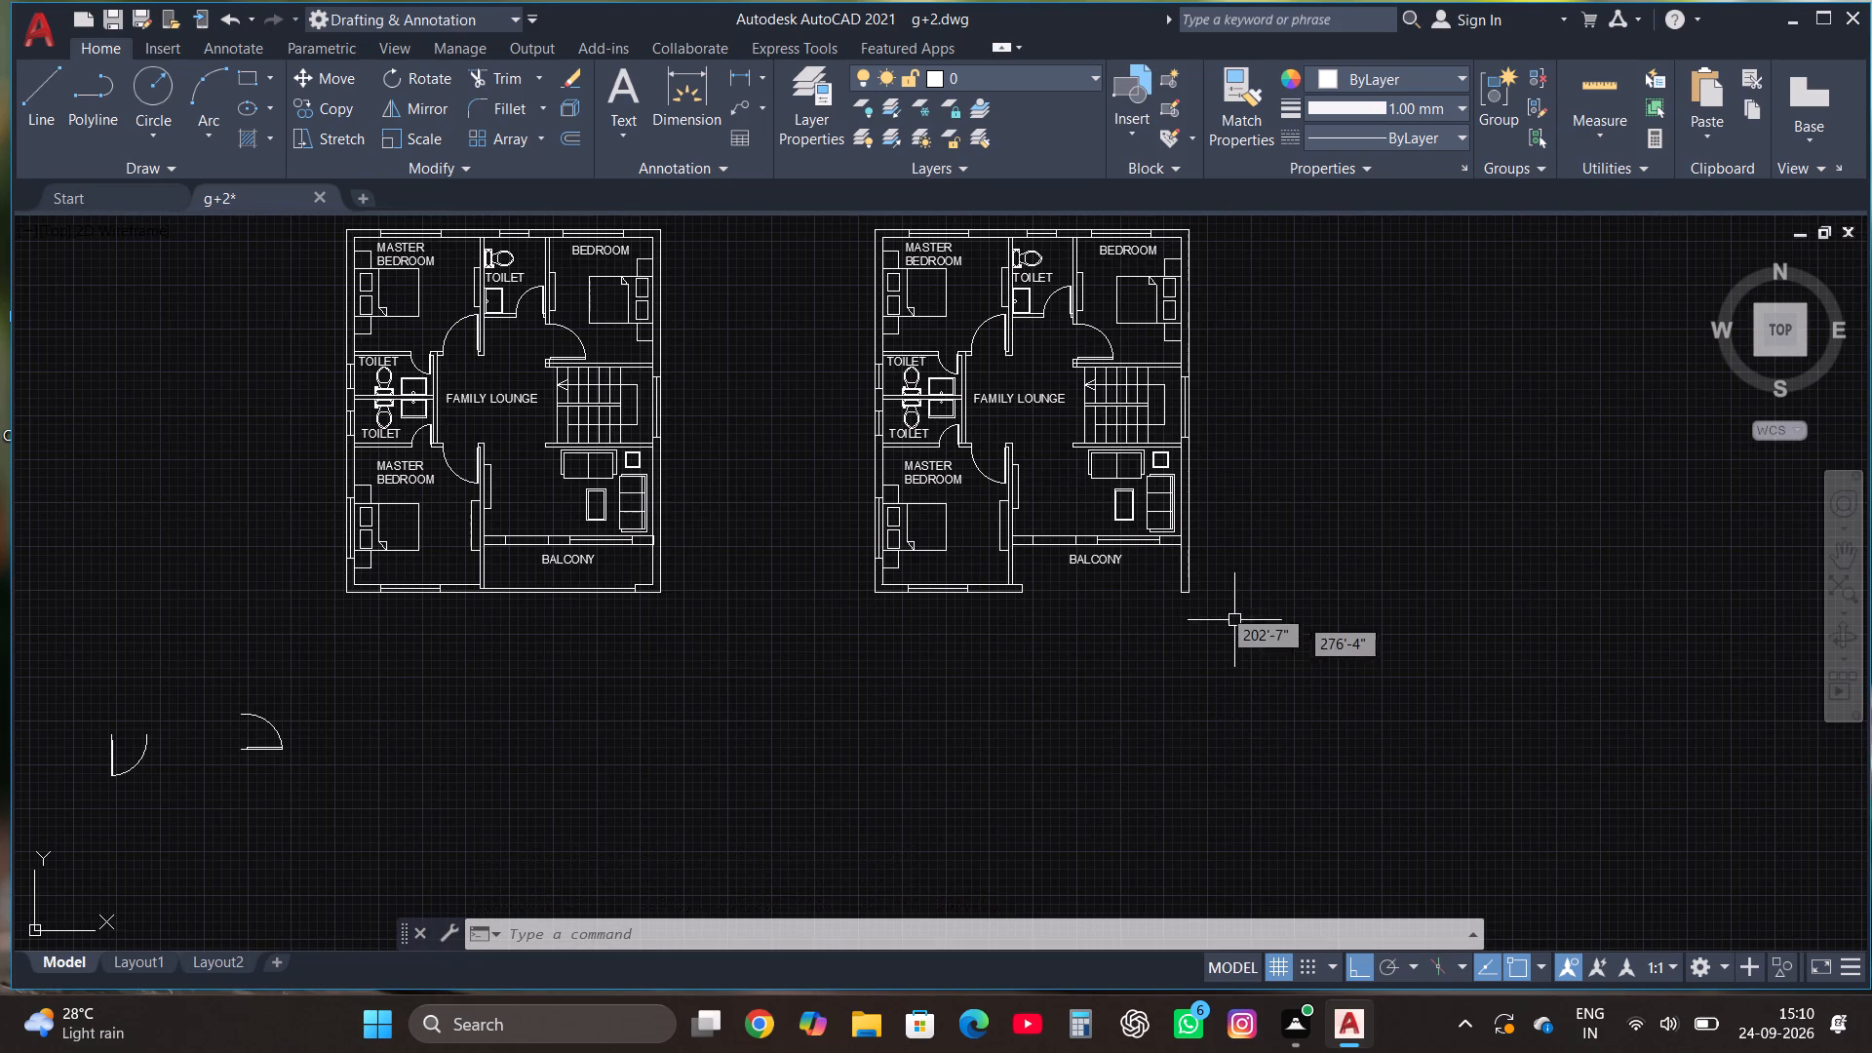
scroll(1171, 555, "up", 3)
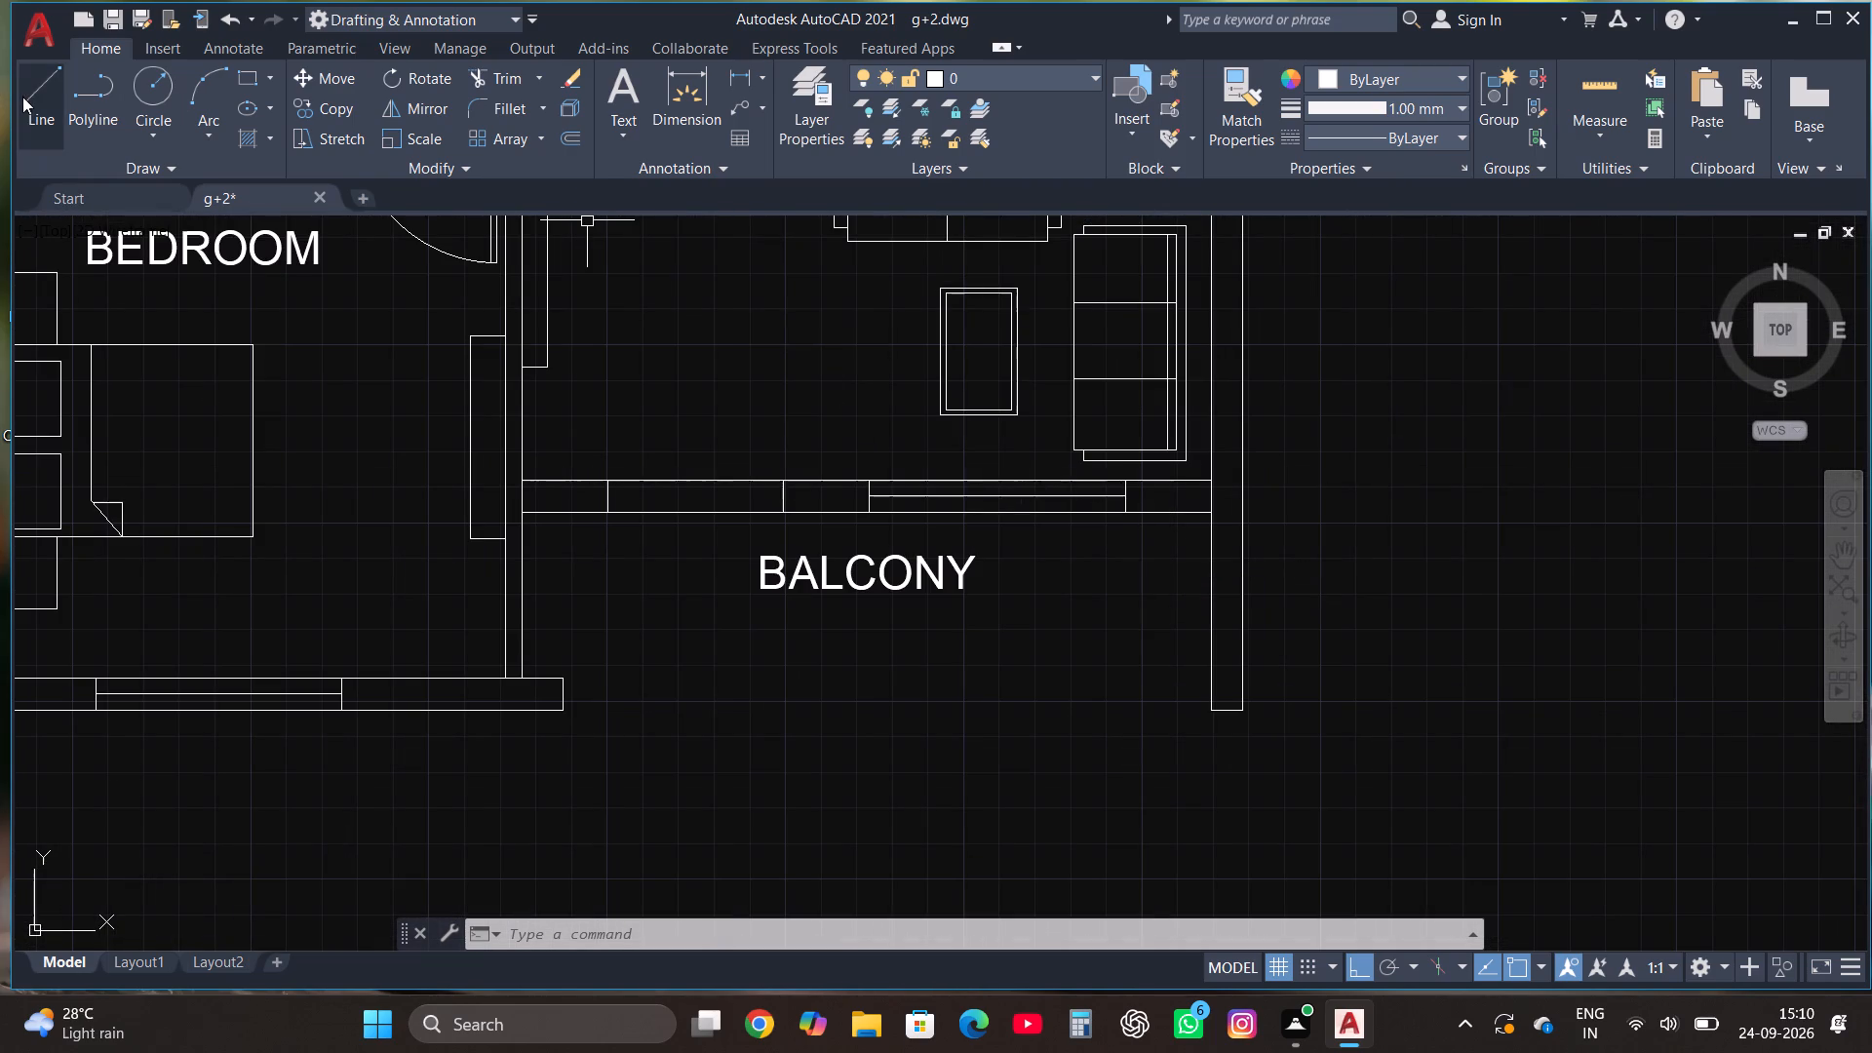
left_click(22, 97)
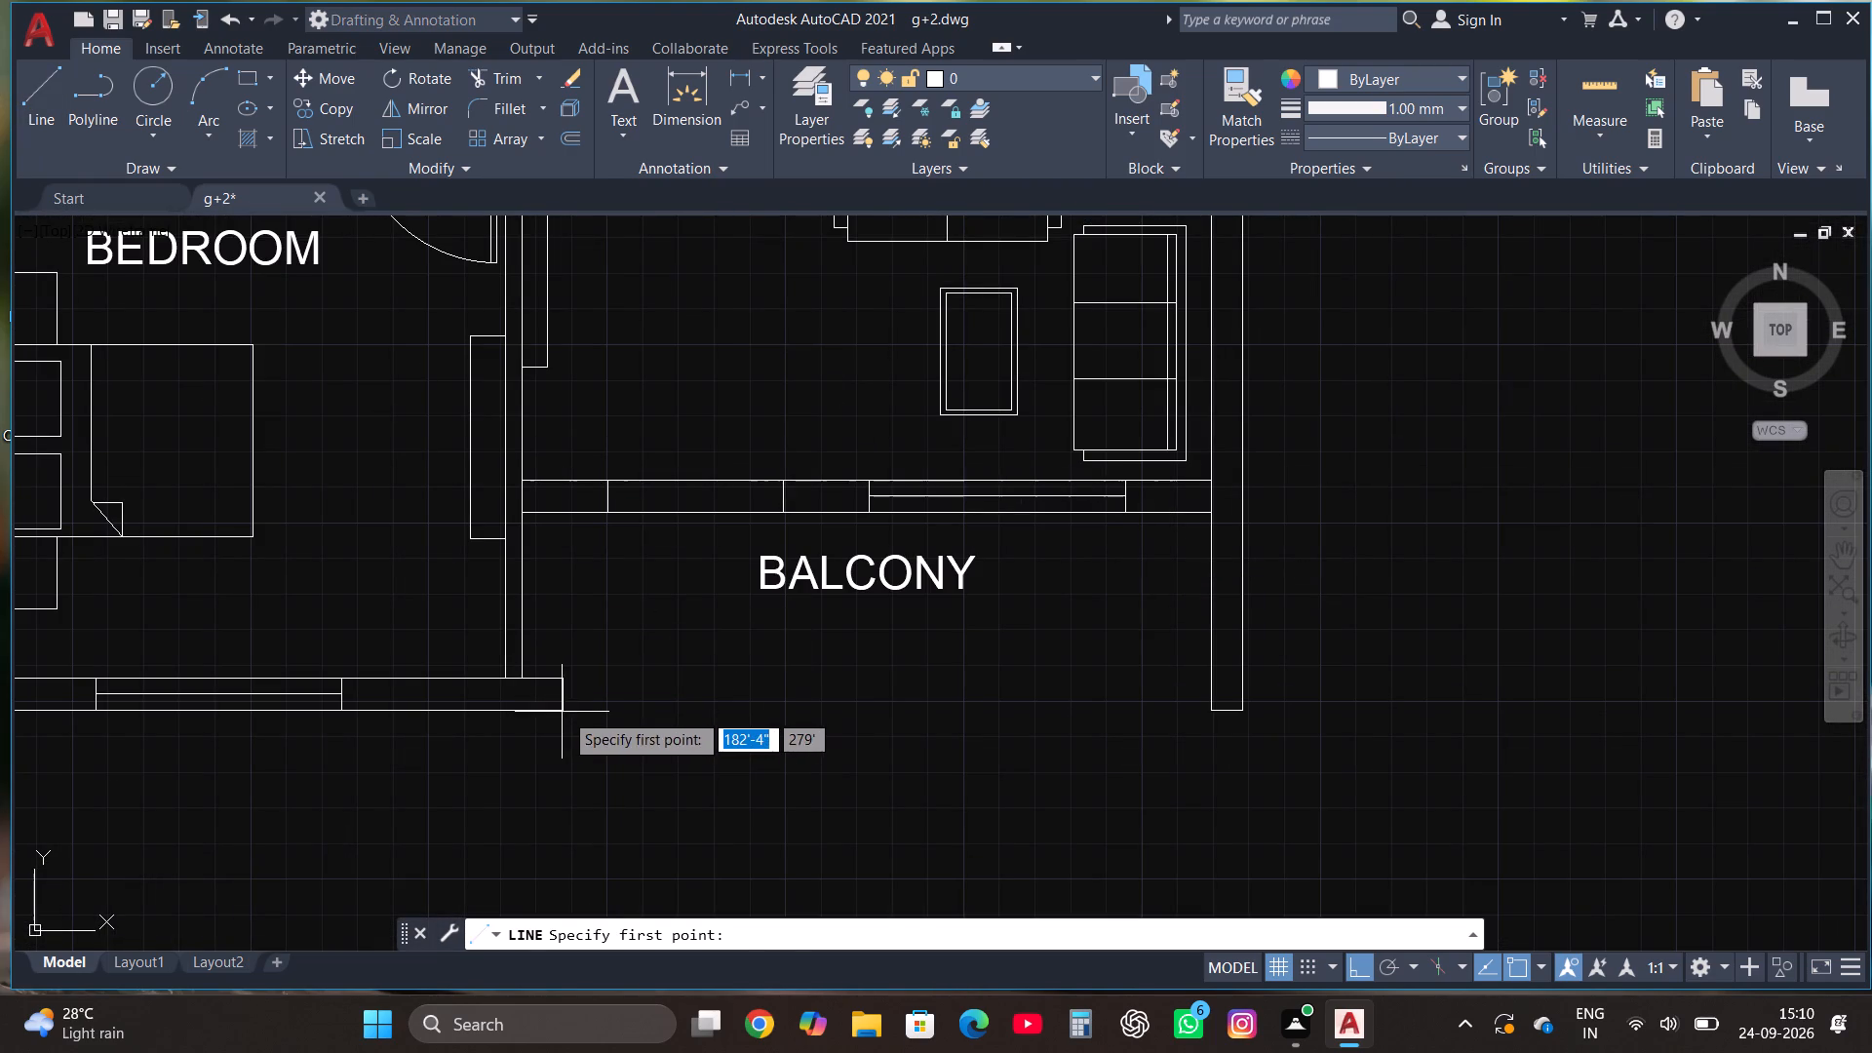
left_click(564, 712)
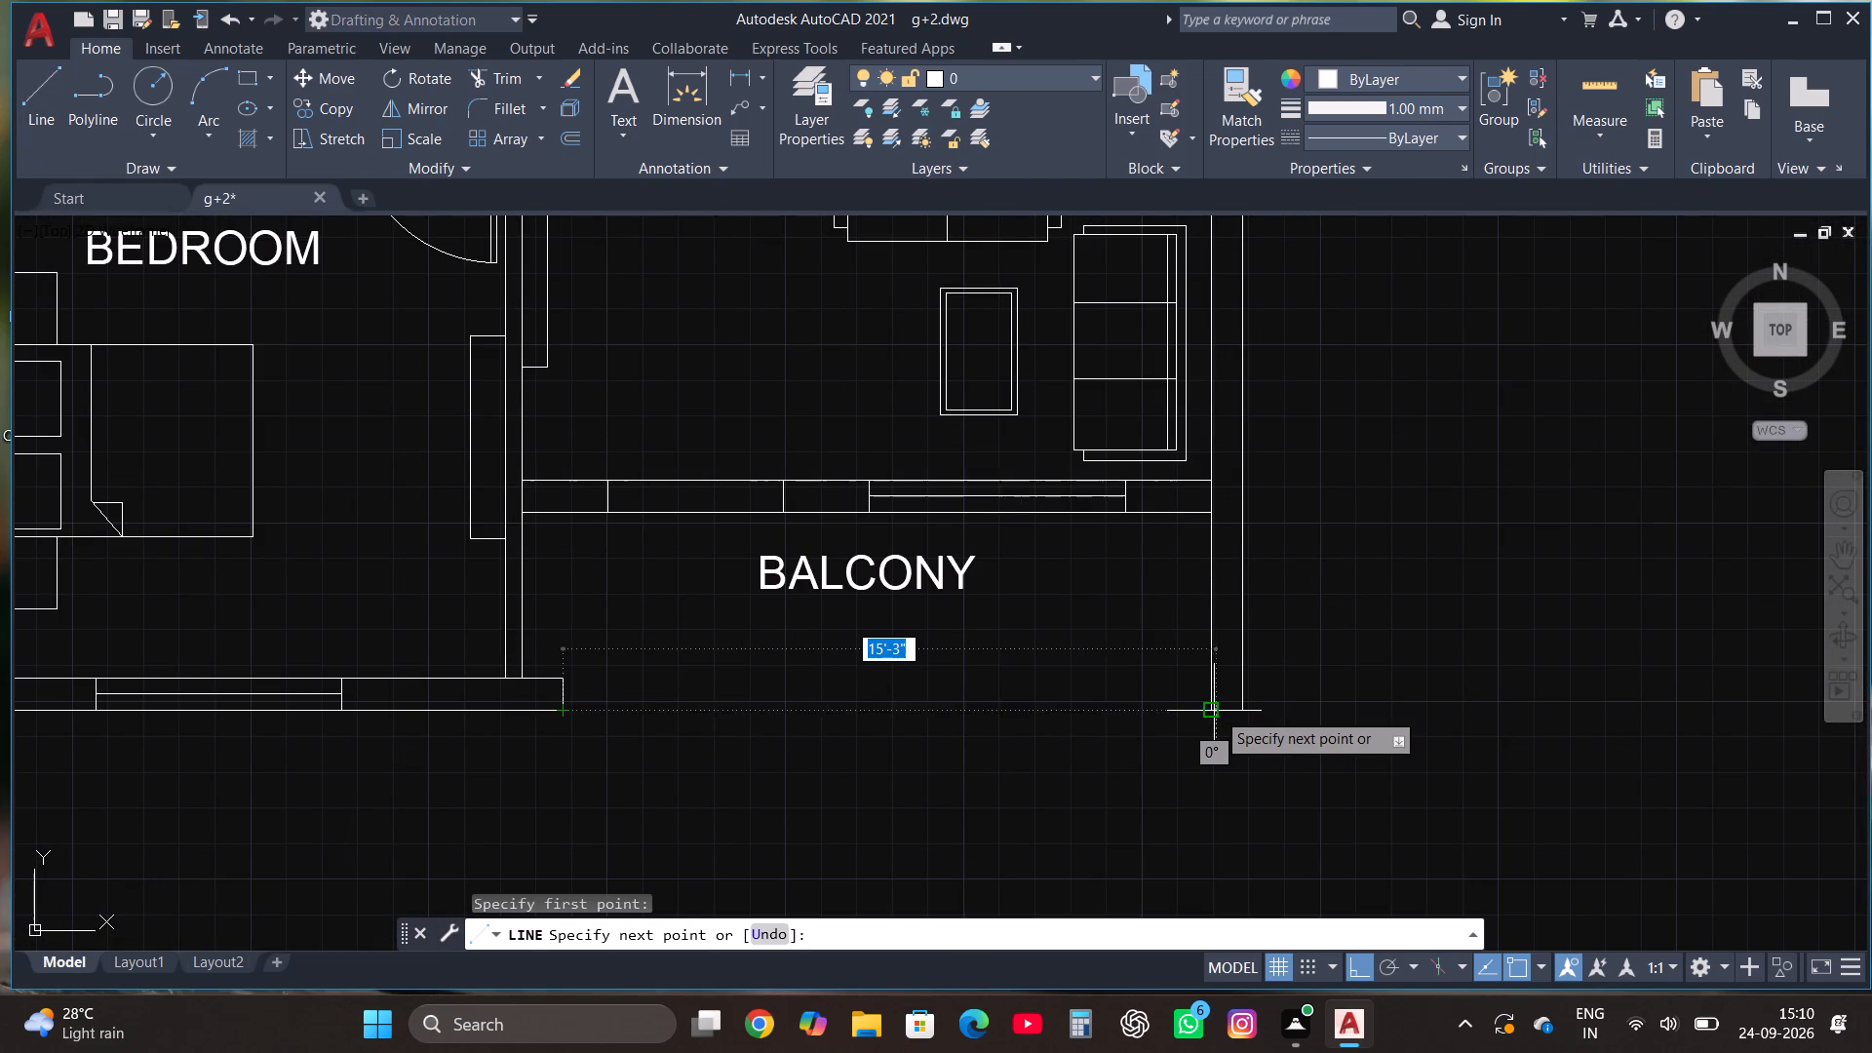
left_click(1211, 709)
key("Escape")
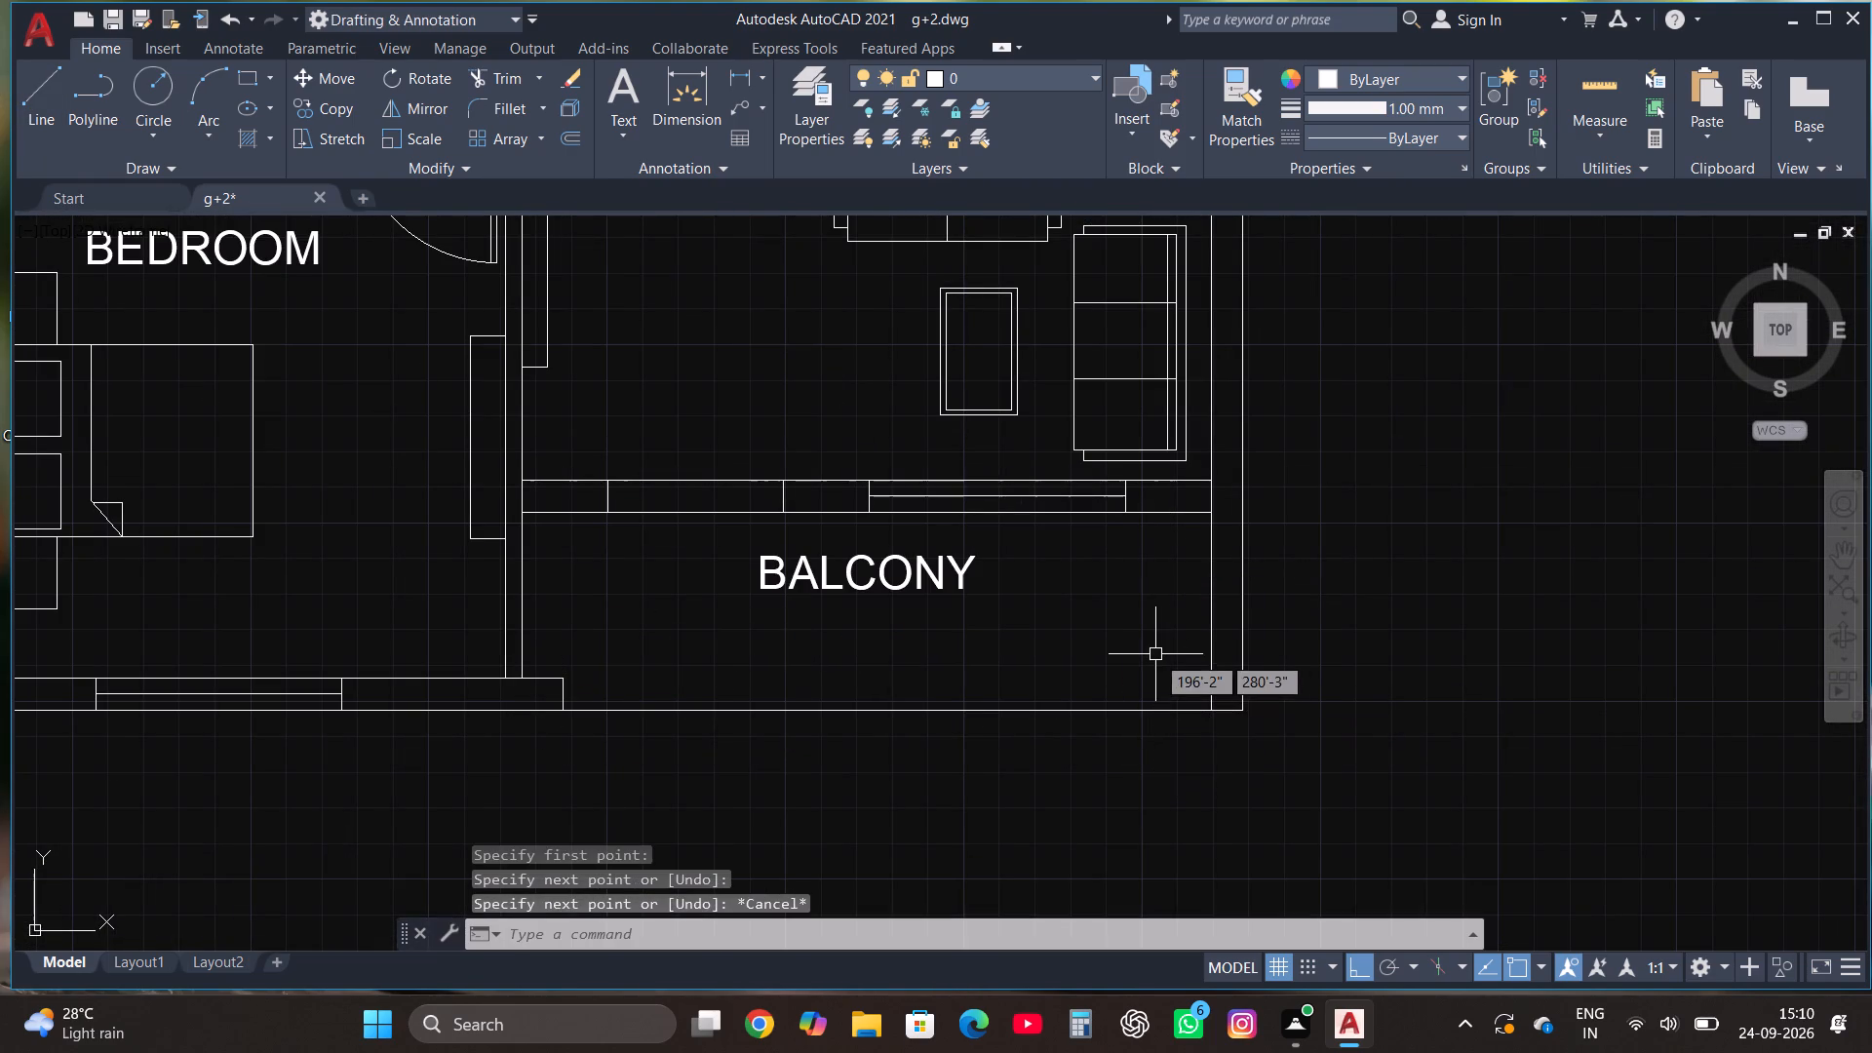
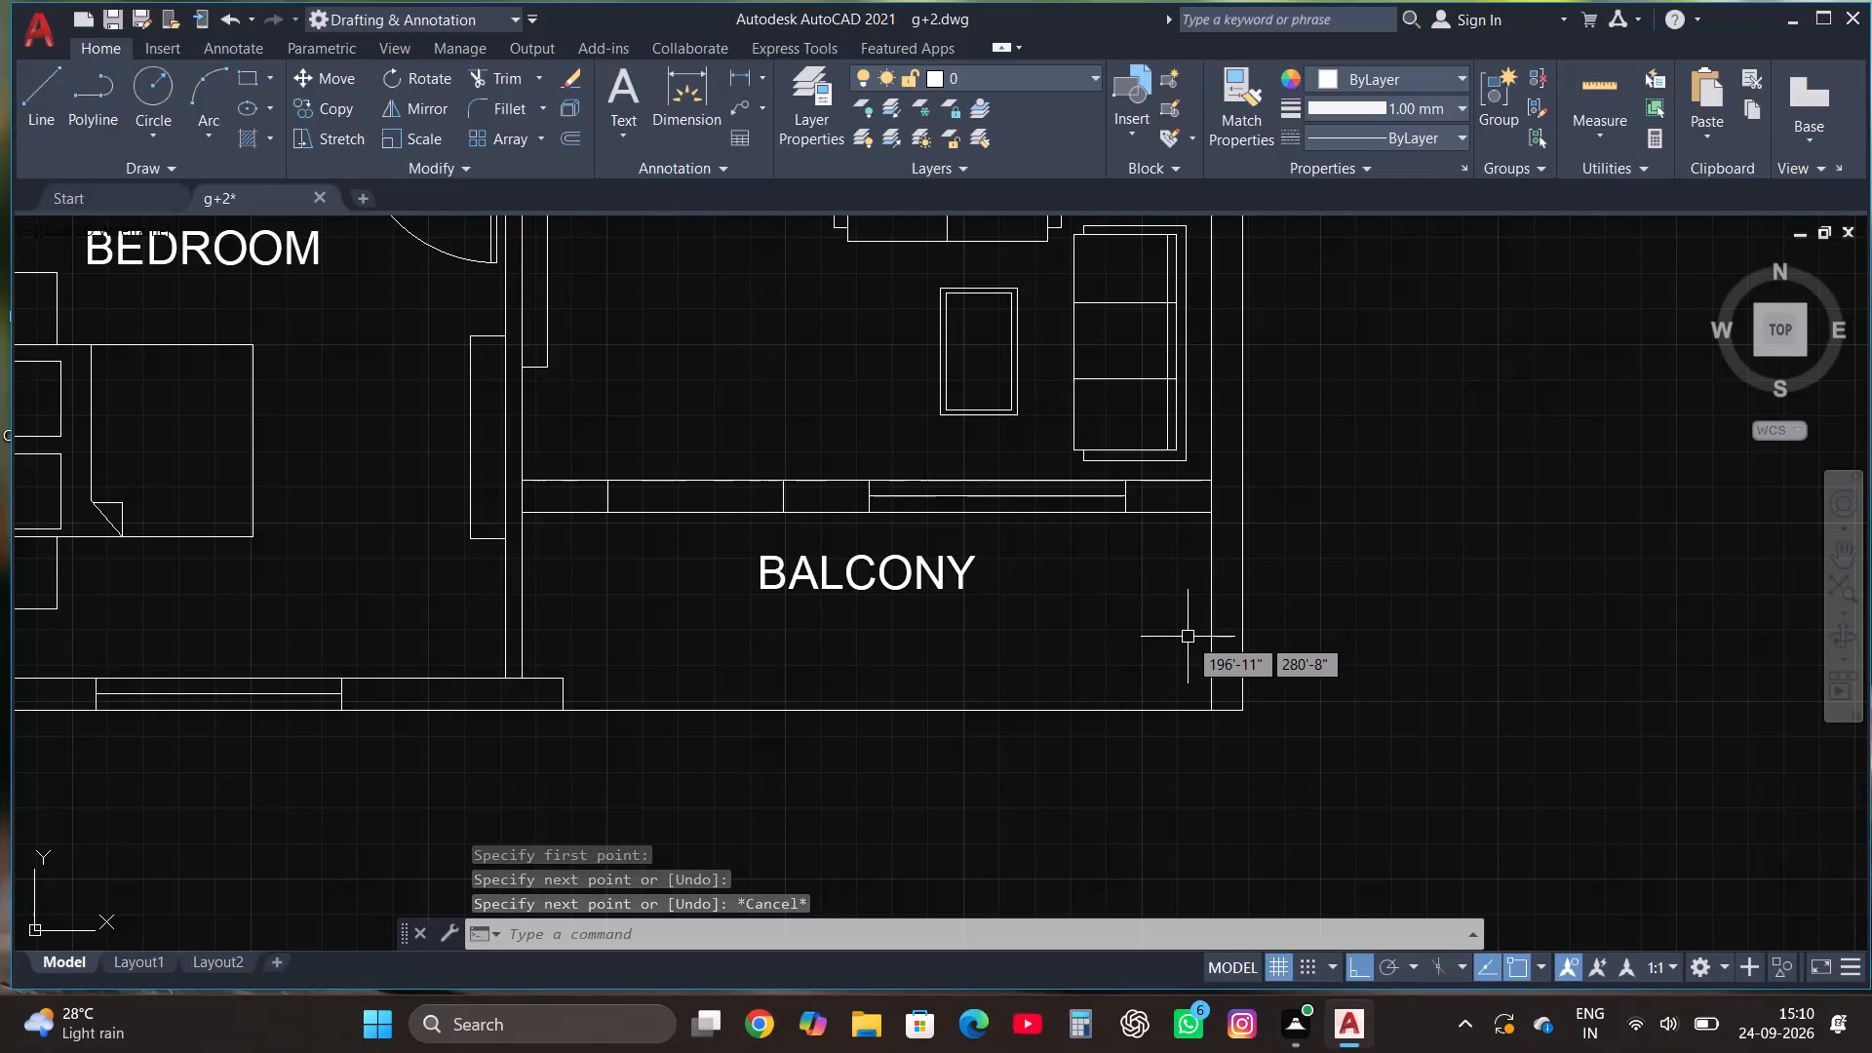
Delete the sofas, tables and wall-mounted unit from the copied plan's sitting area between the stairs and balcony.
scroll(1271, 643, "down", 1)
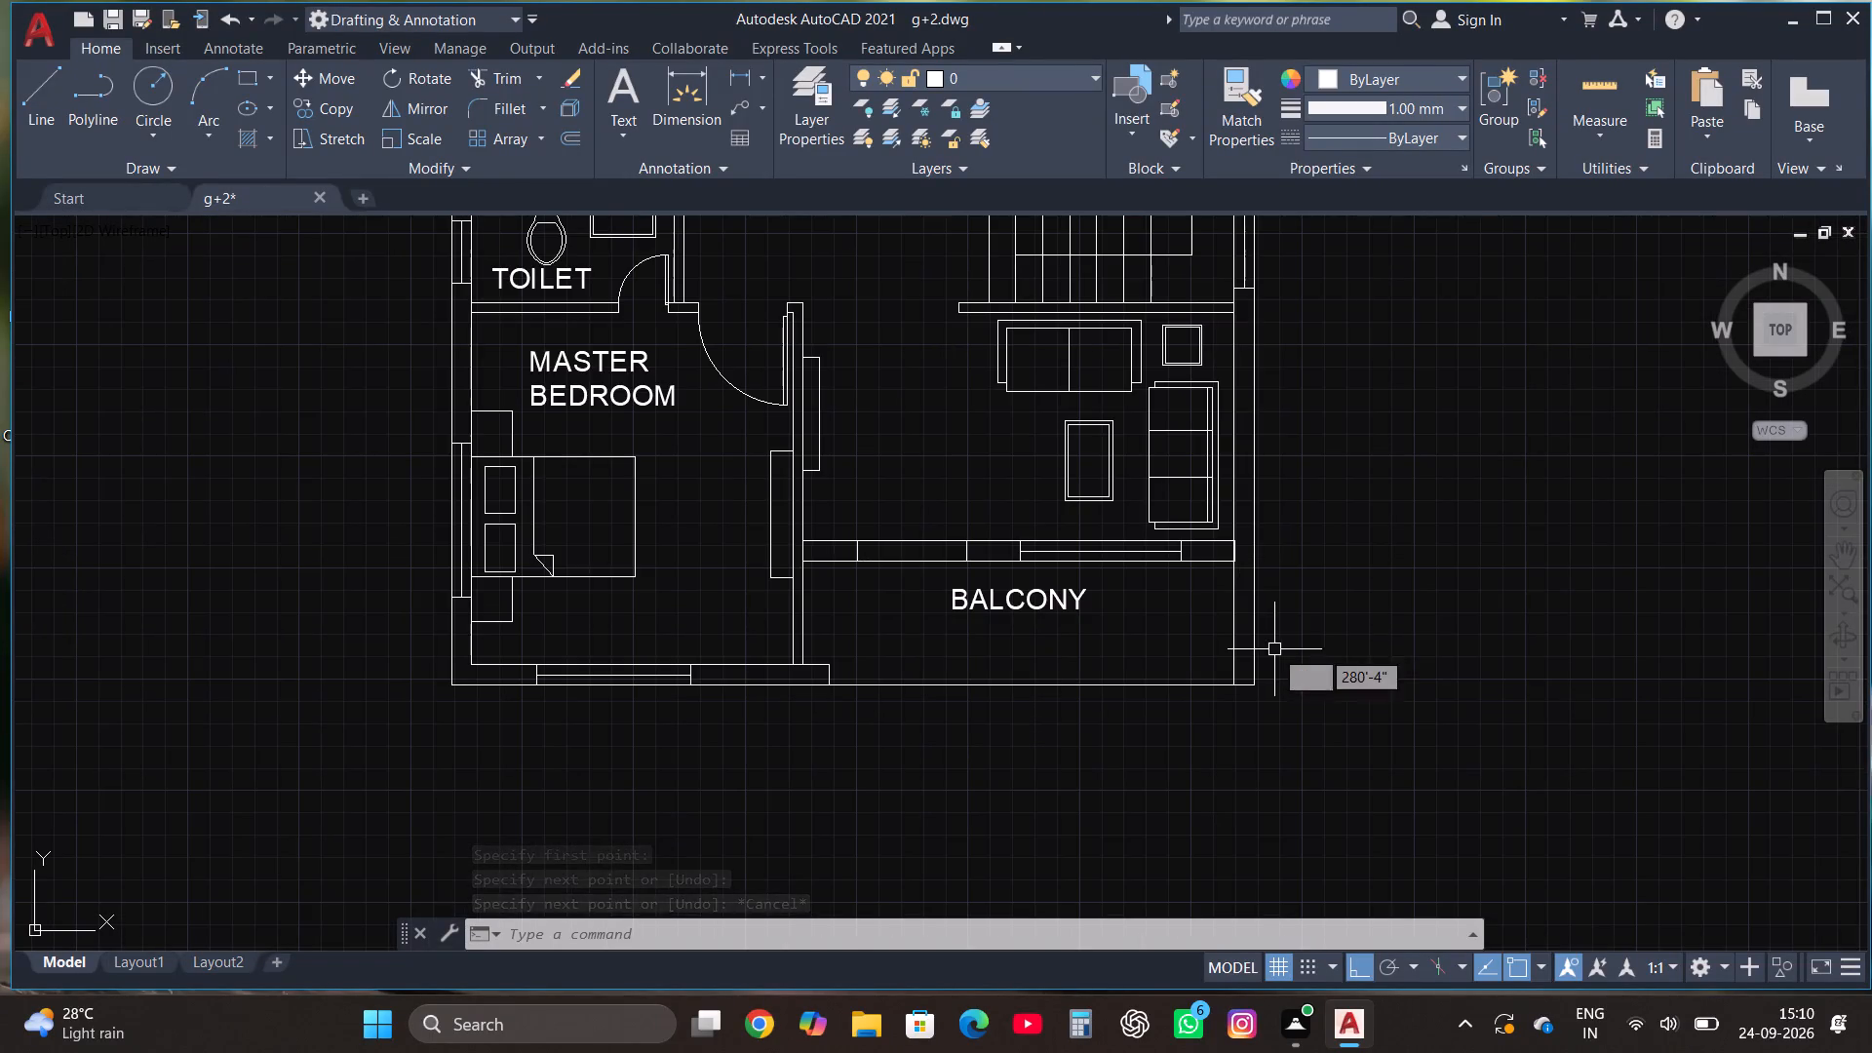
scroll(1388, 658, "down", 1)
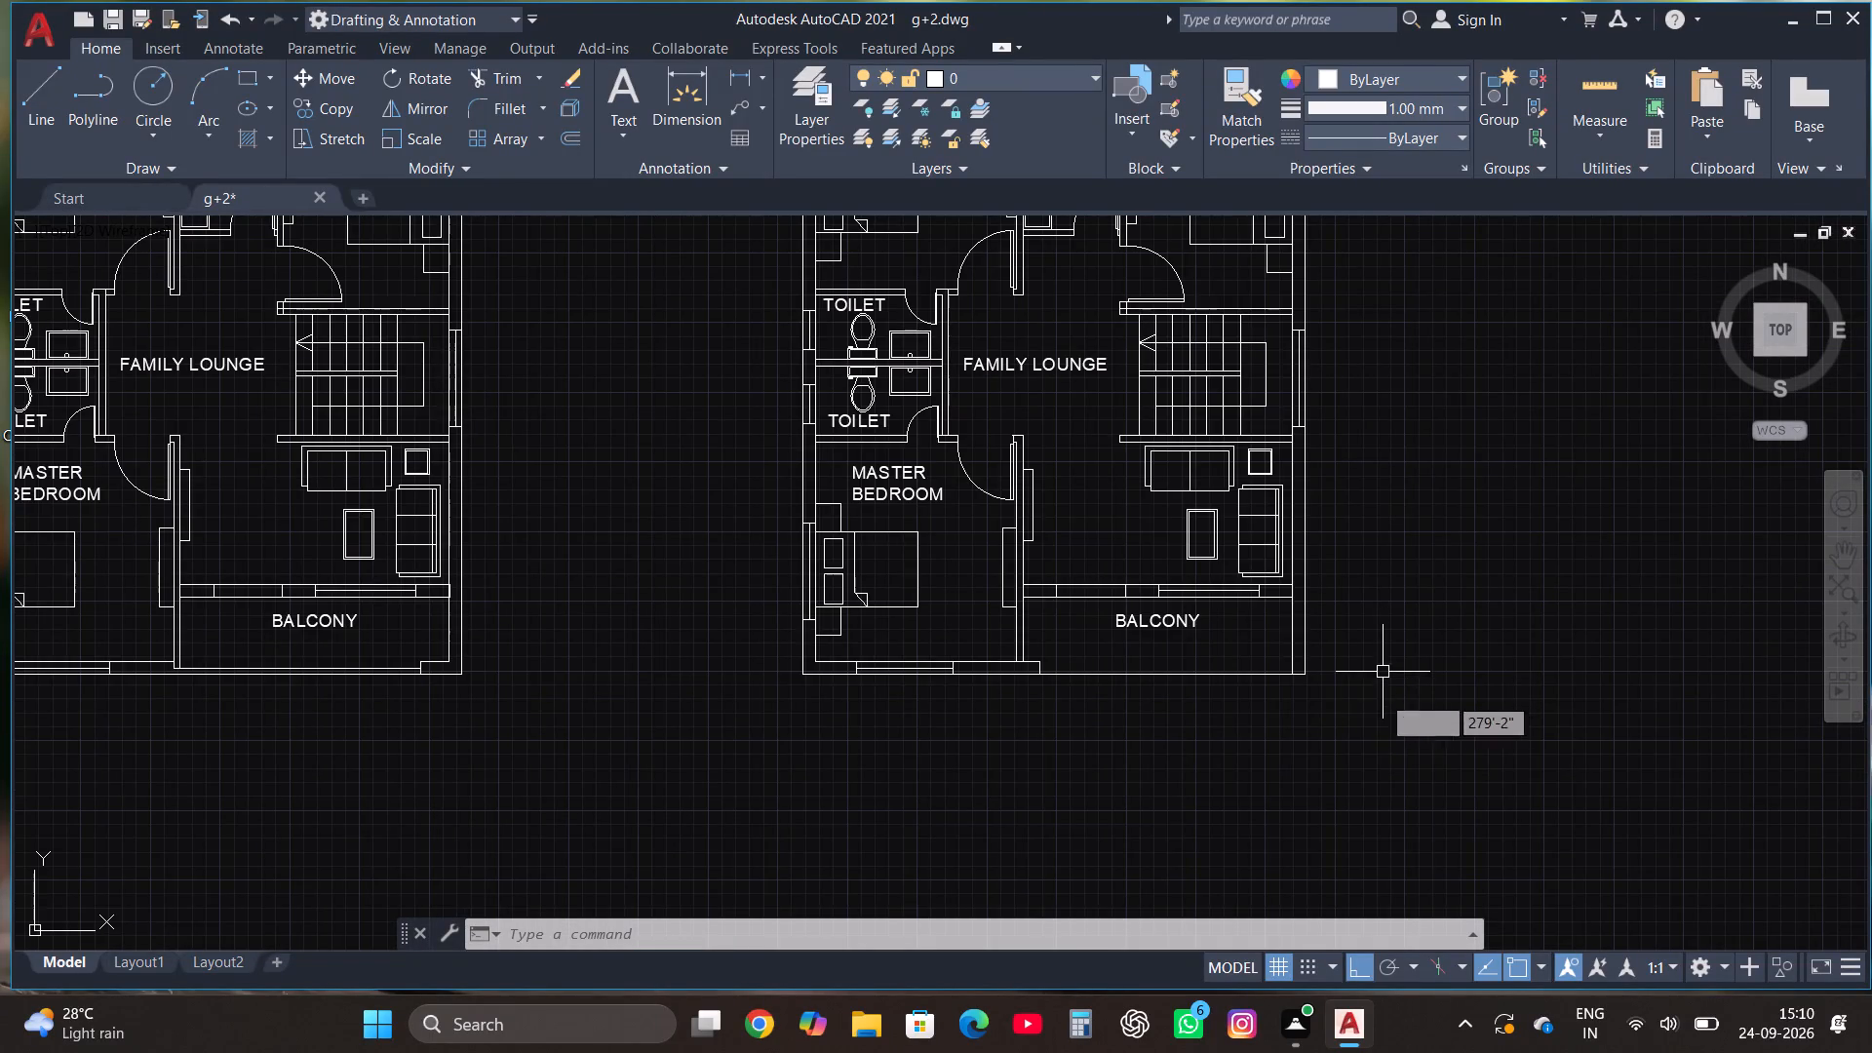
scroll(1387, 734, "down", 1)
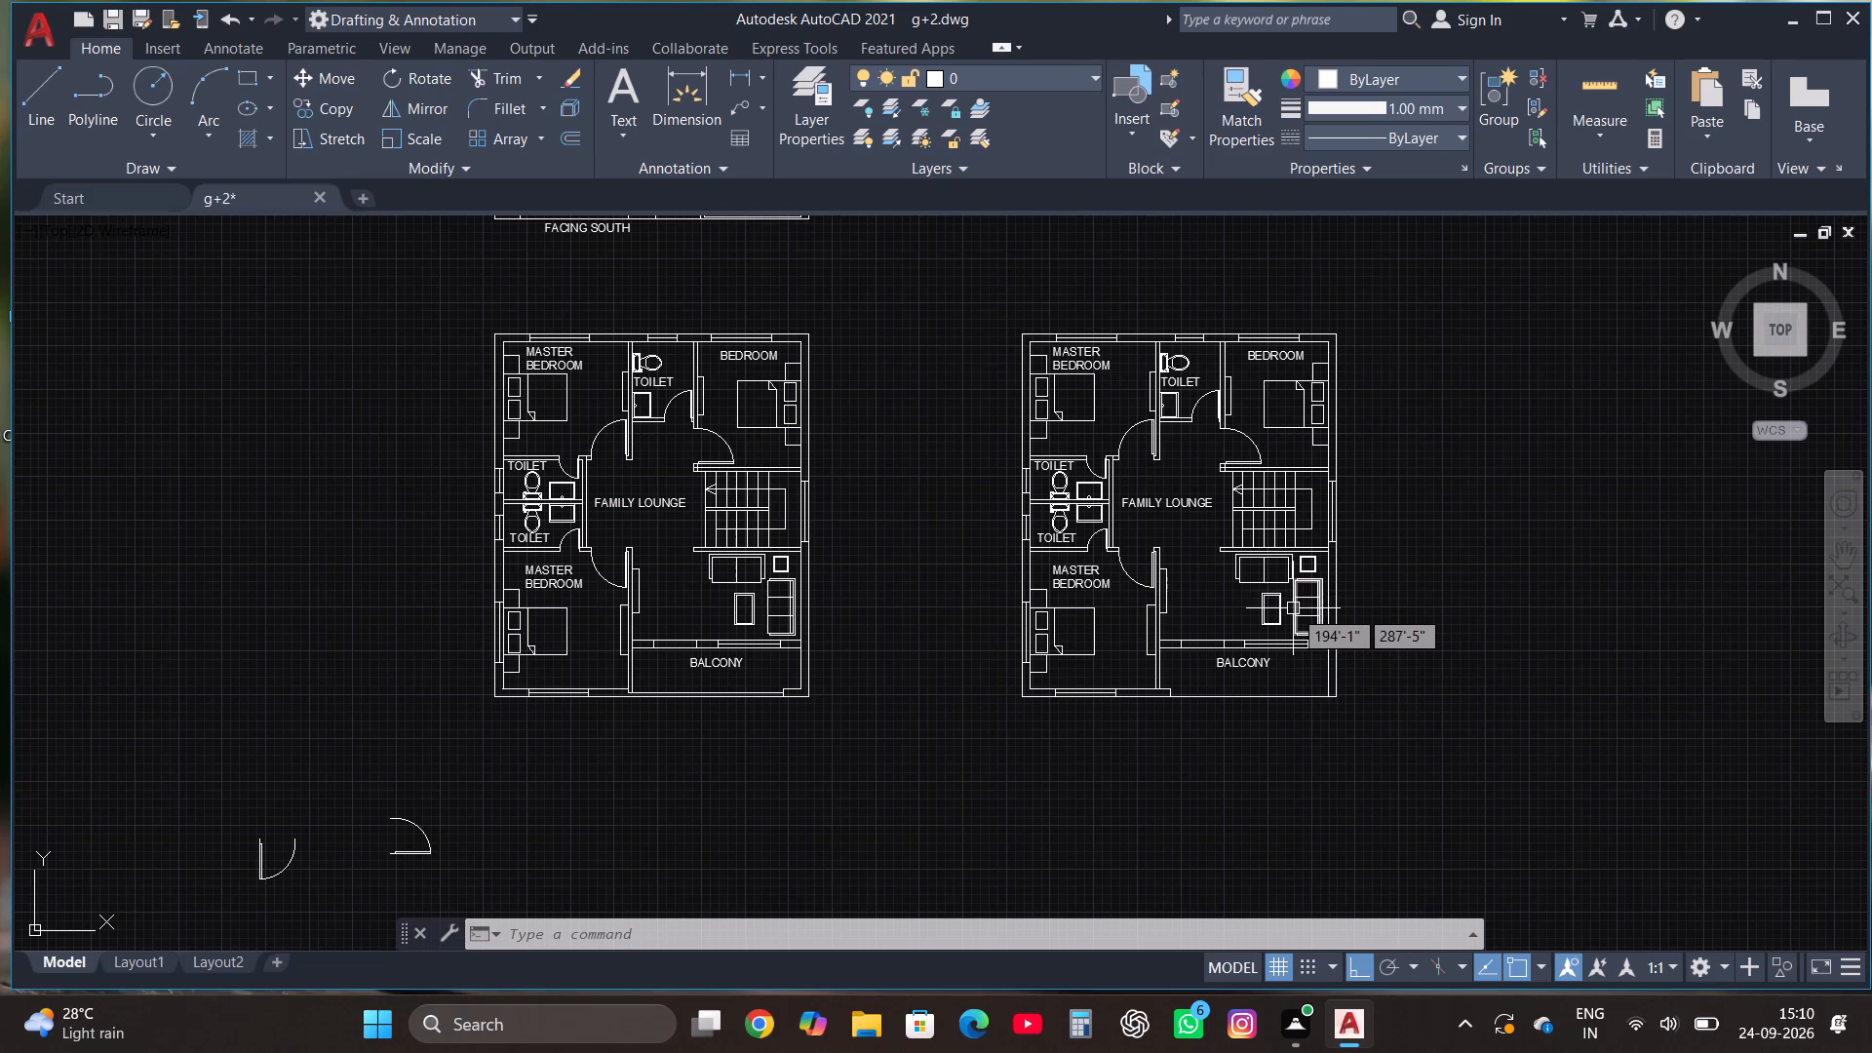
scroll(1293, 608, "up", 2)
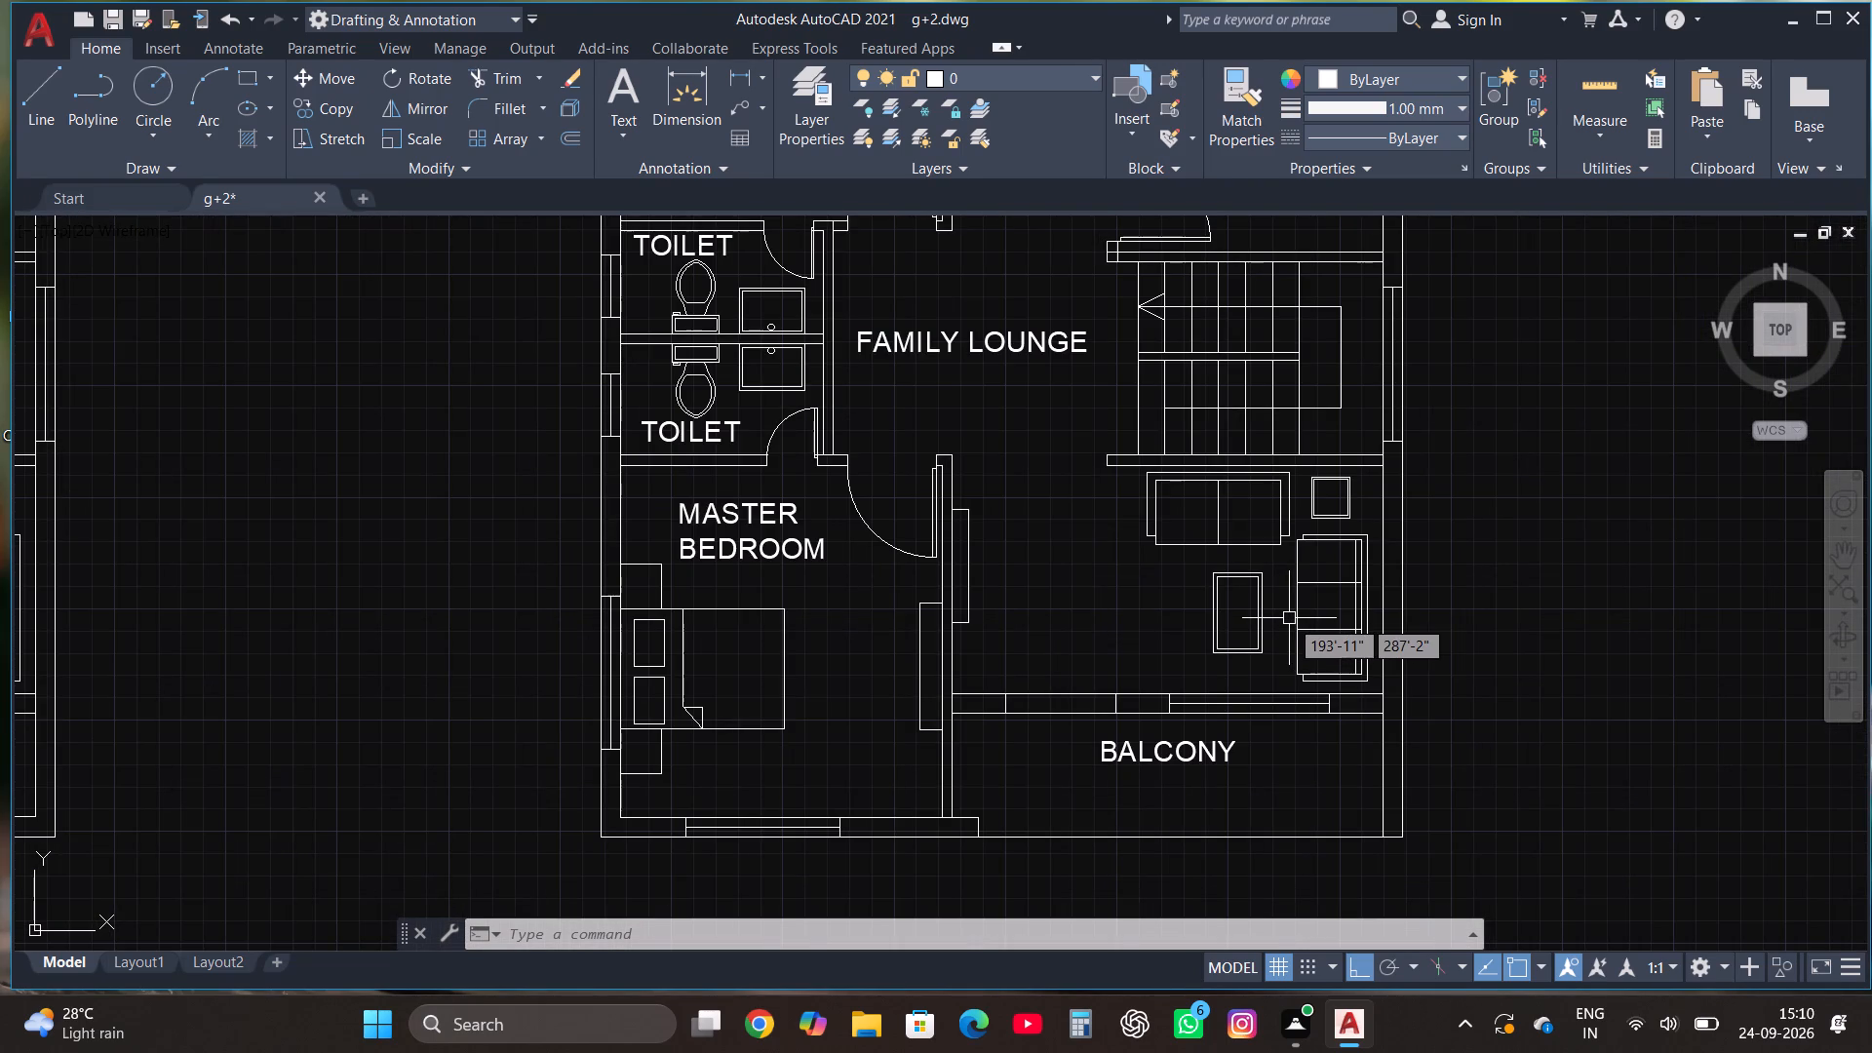
scroll(1321, 869, "down", 1)
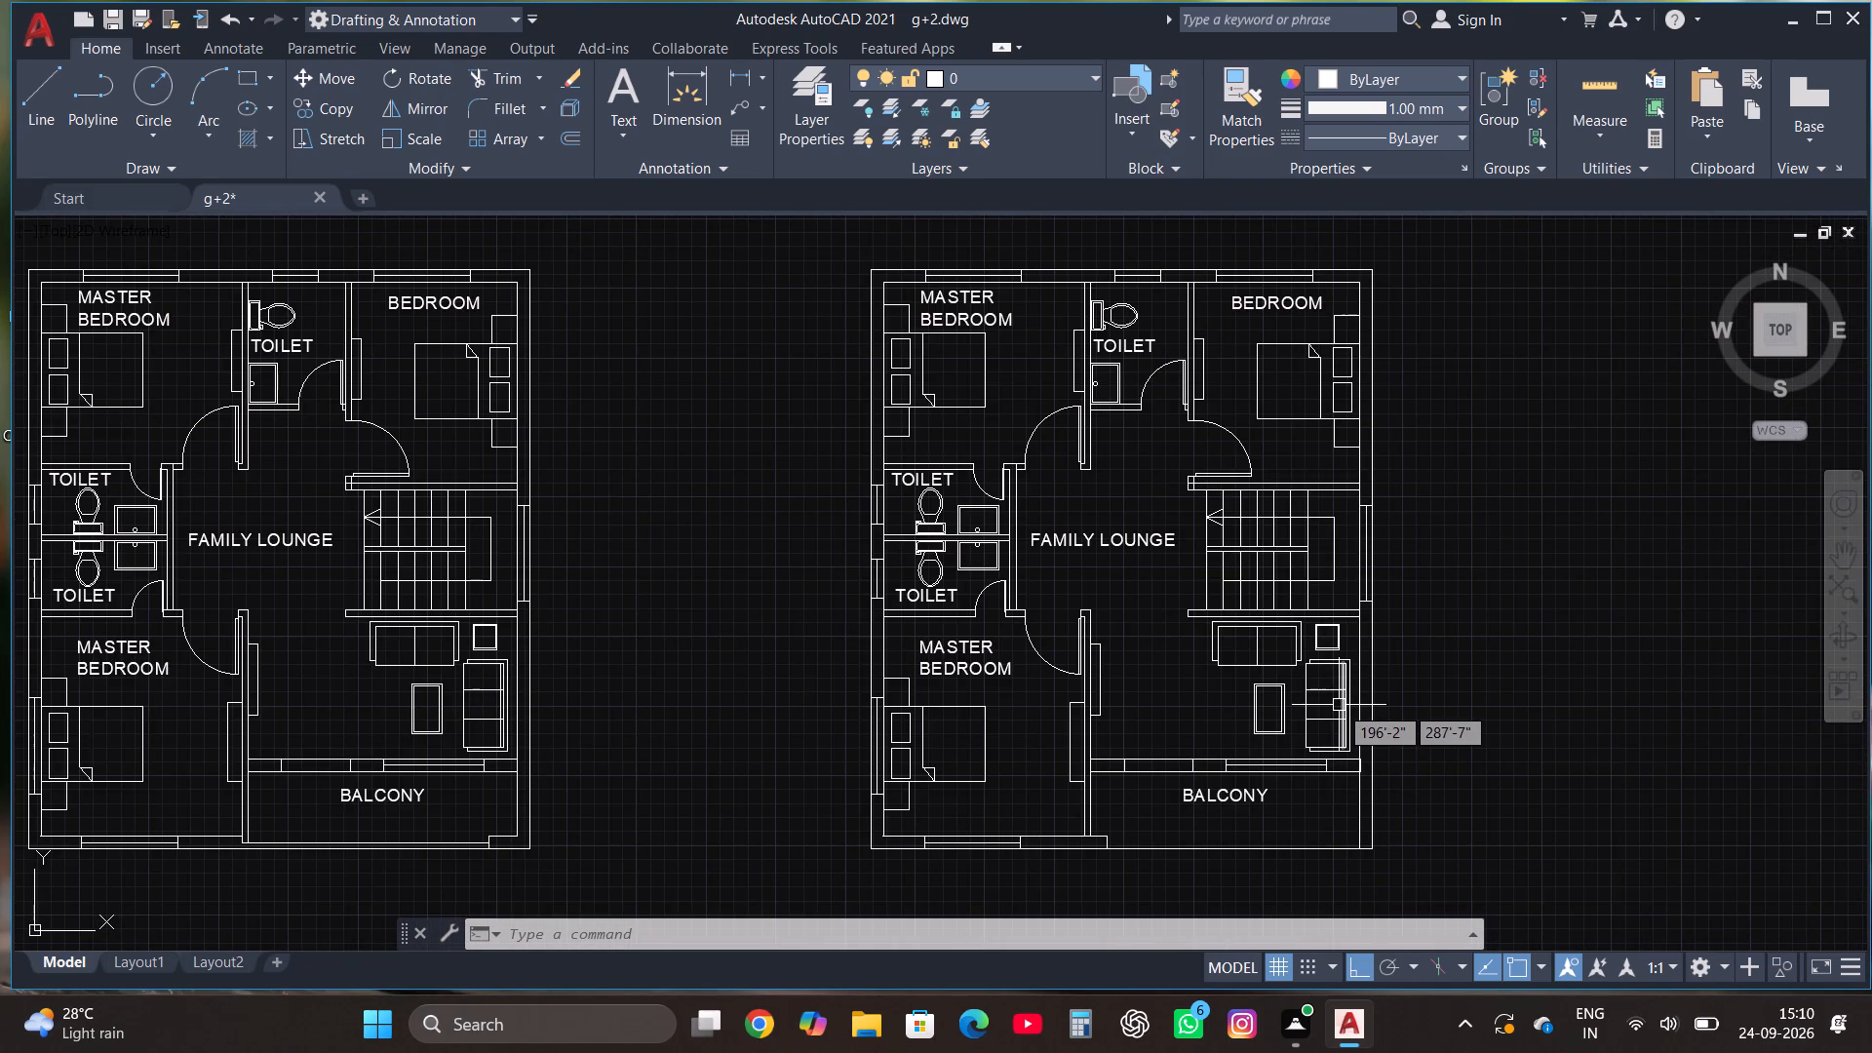
scroll(1339, 705, "up", 2)
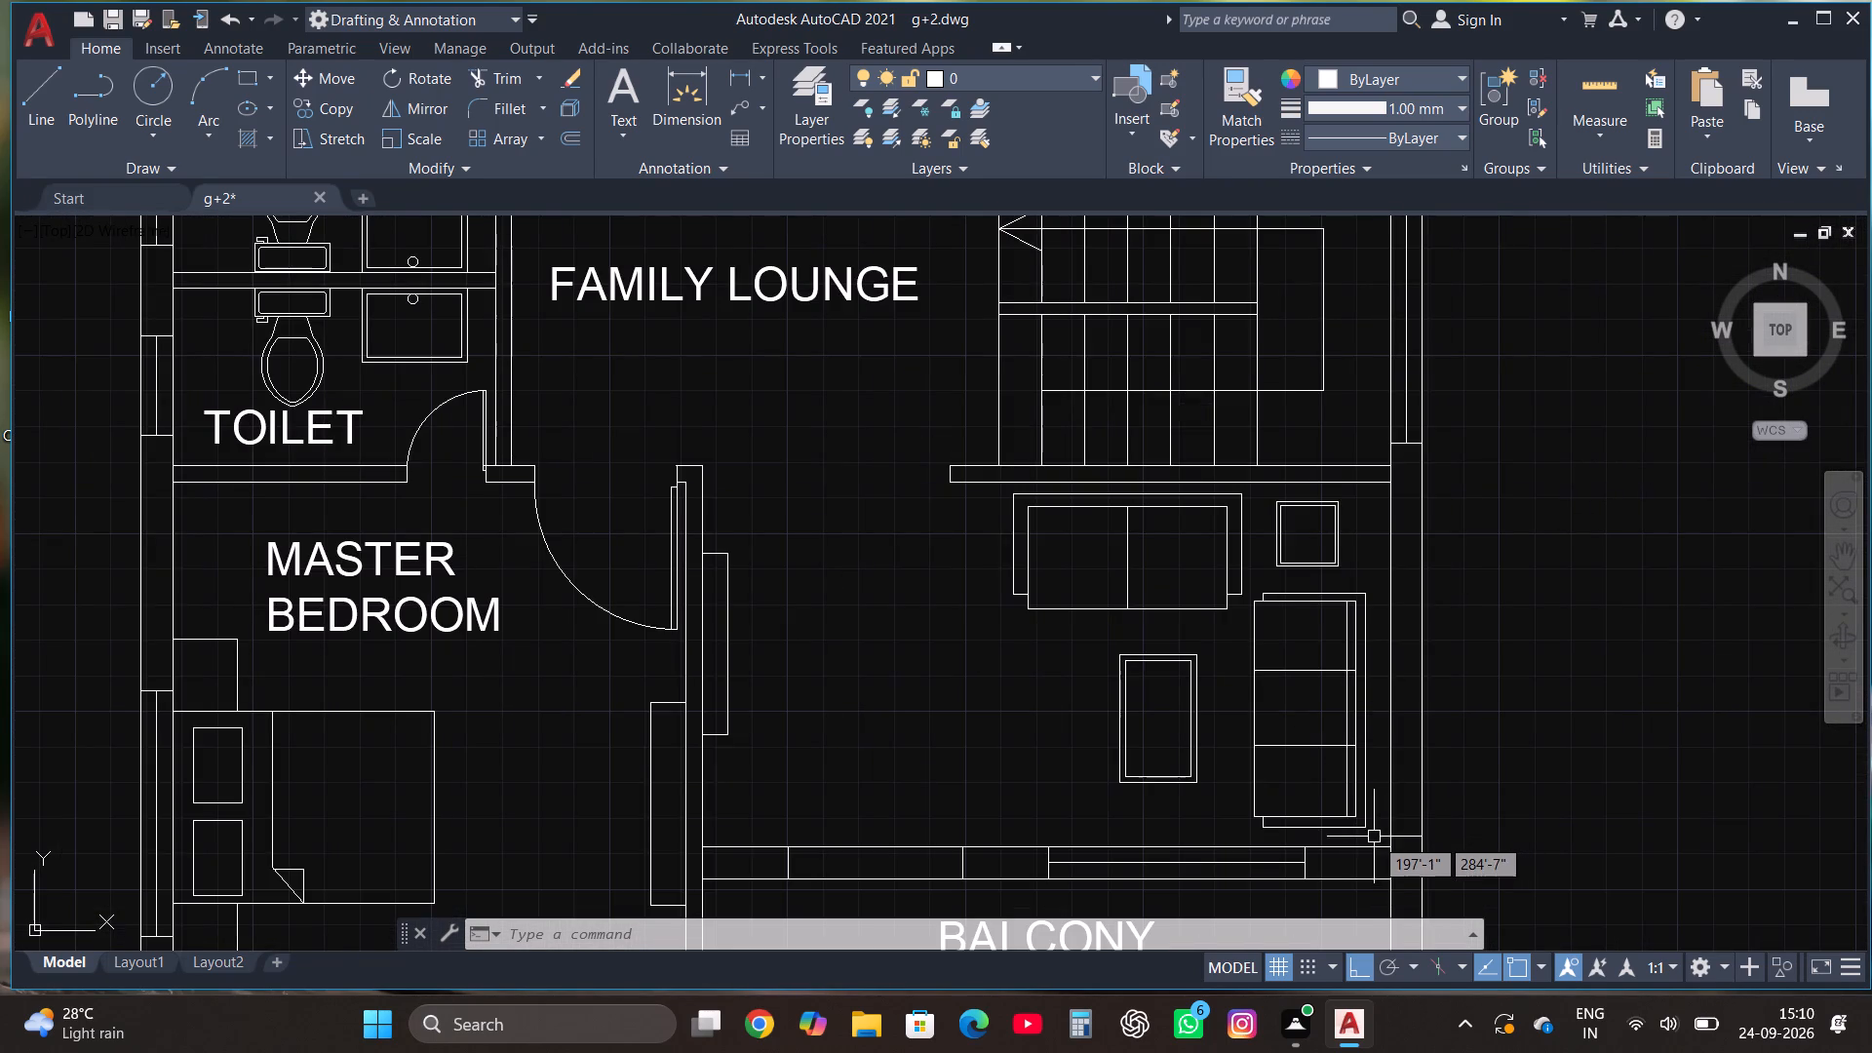
left_click(1374, 837)
left_click(996, 496)
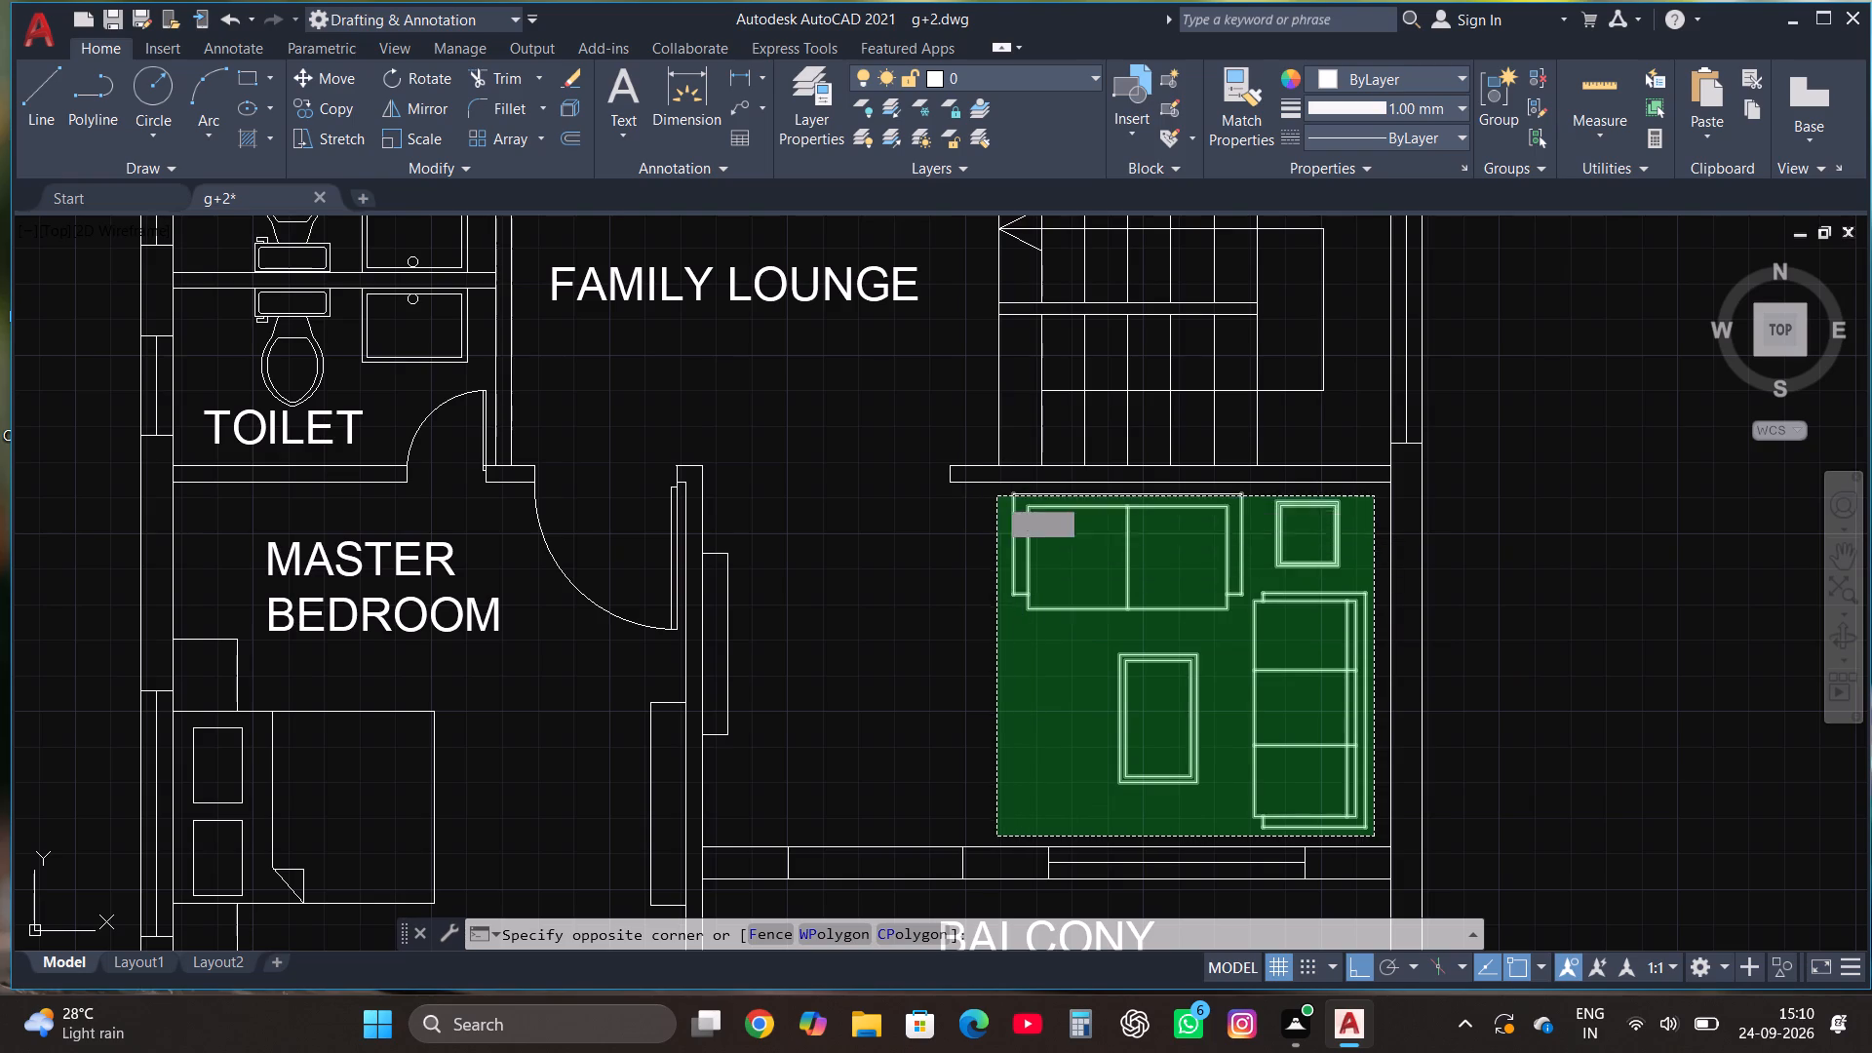
key("Delete")
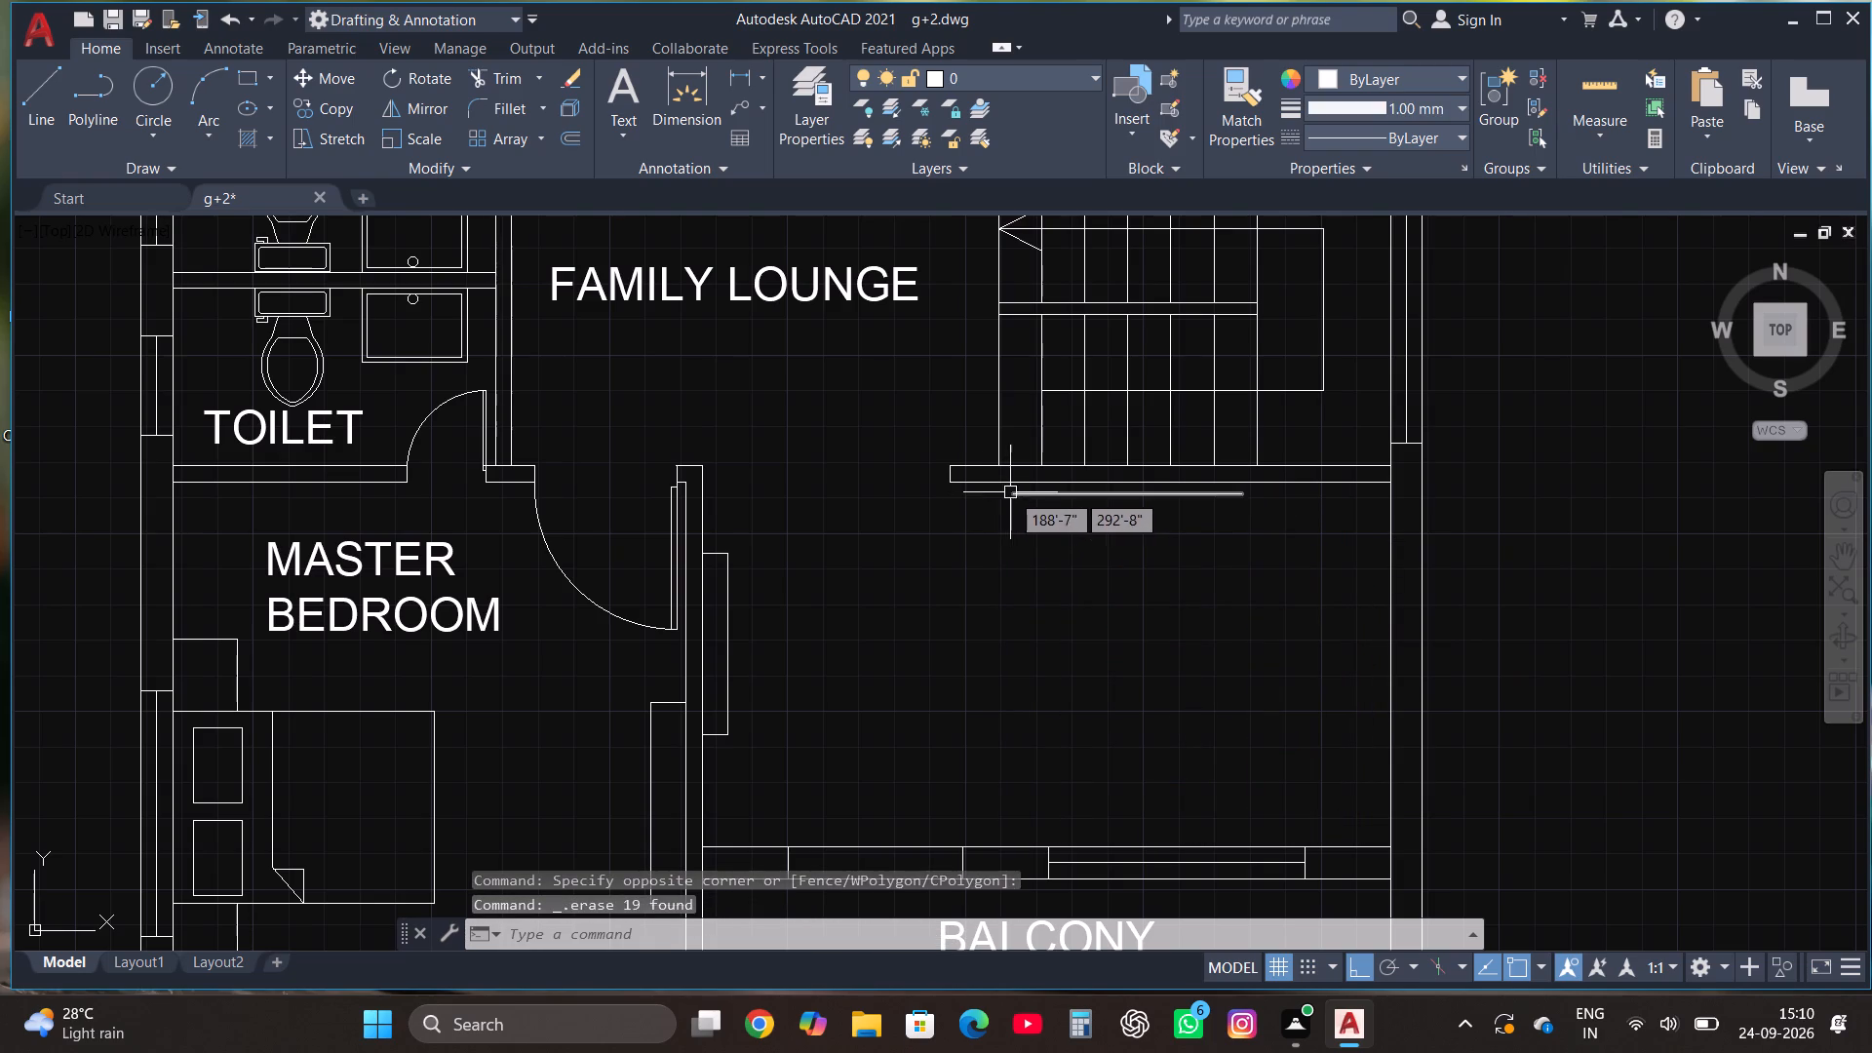
left_click(1012, 490)
key("Delete")
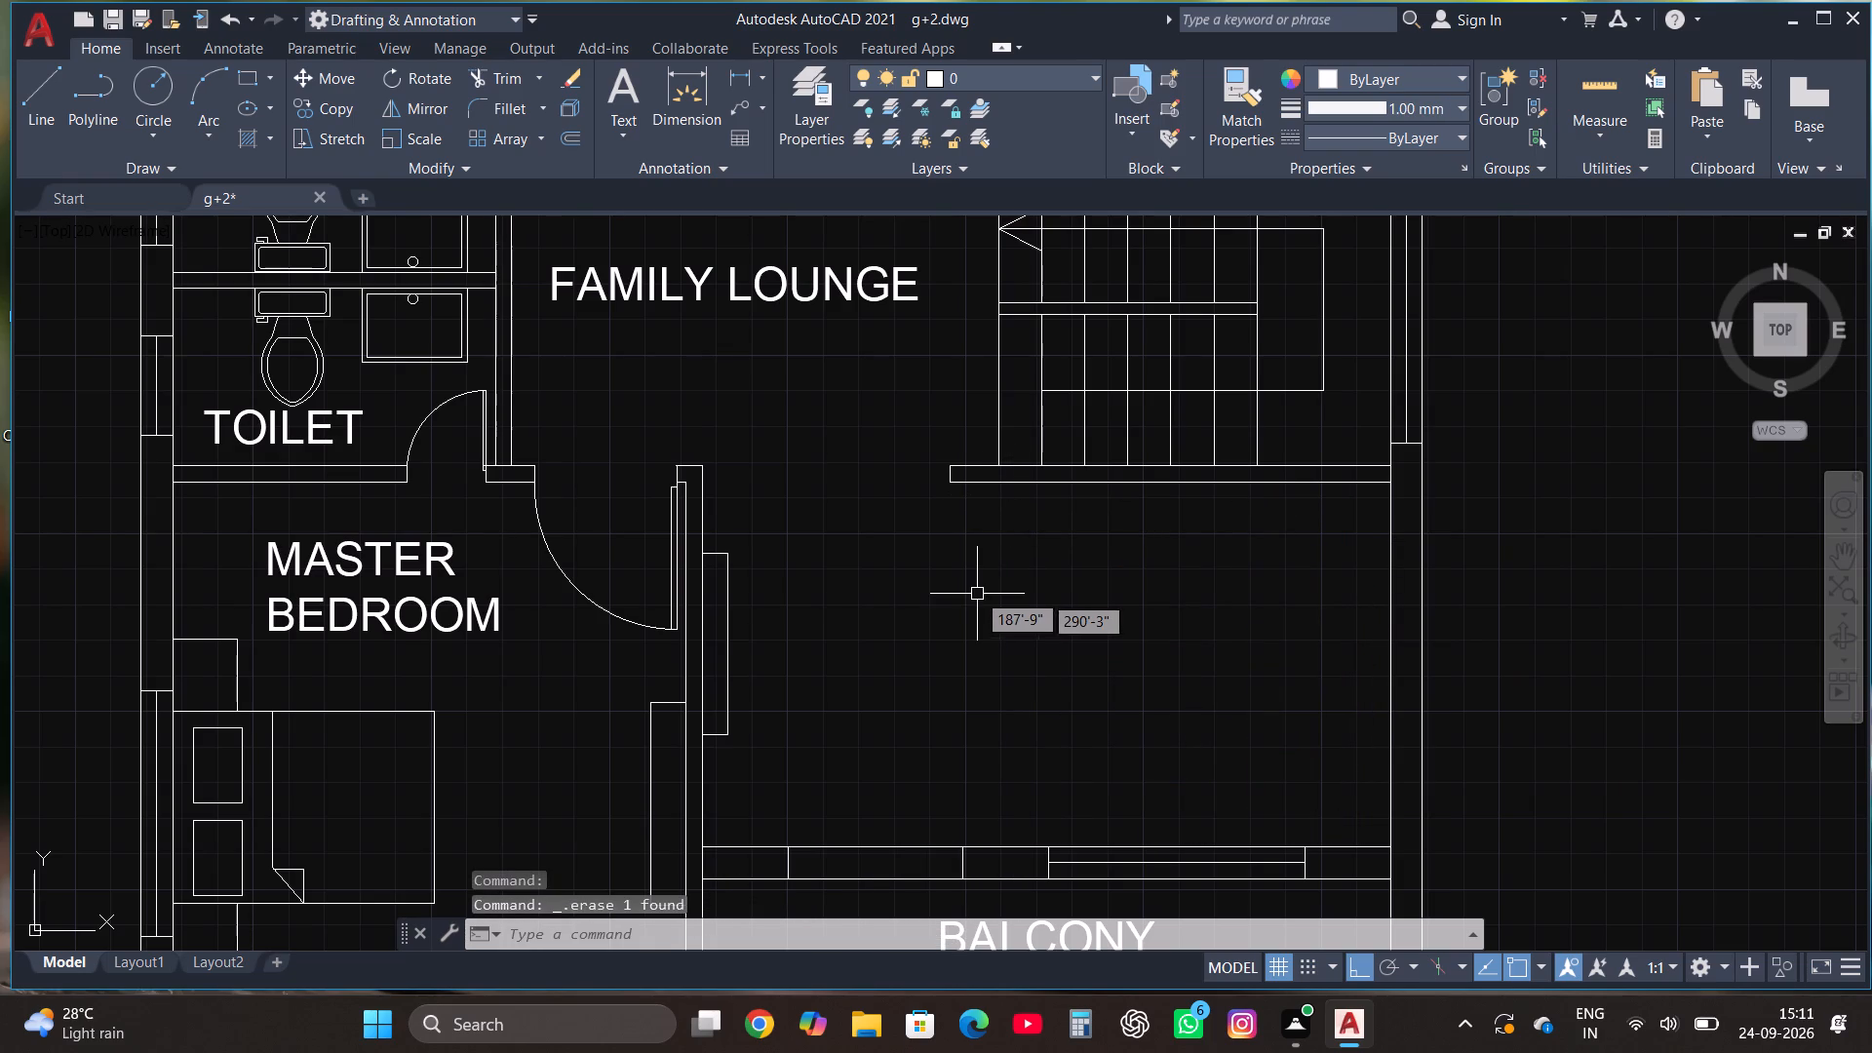
left_click(800, 729)
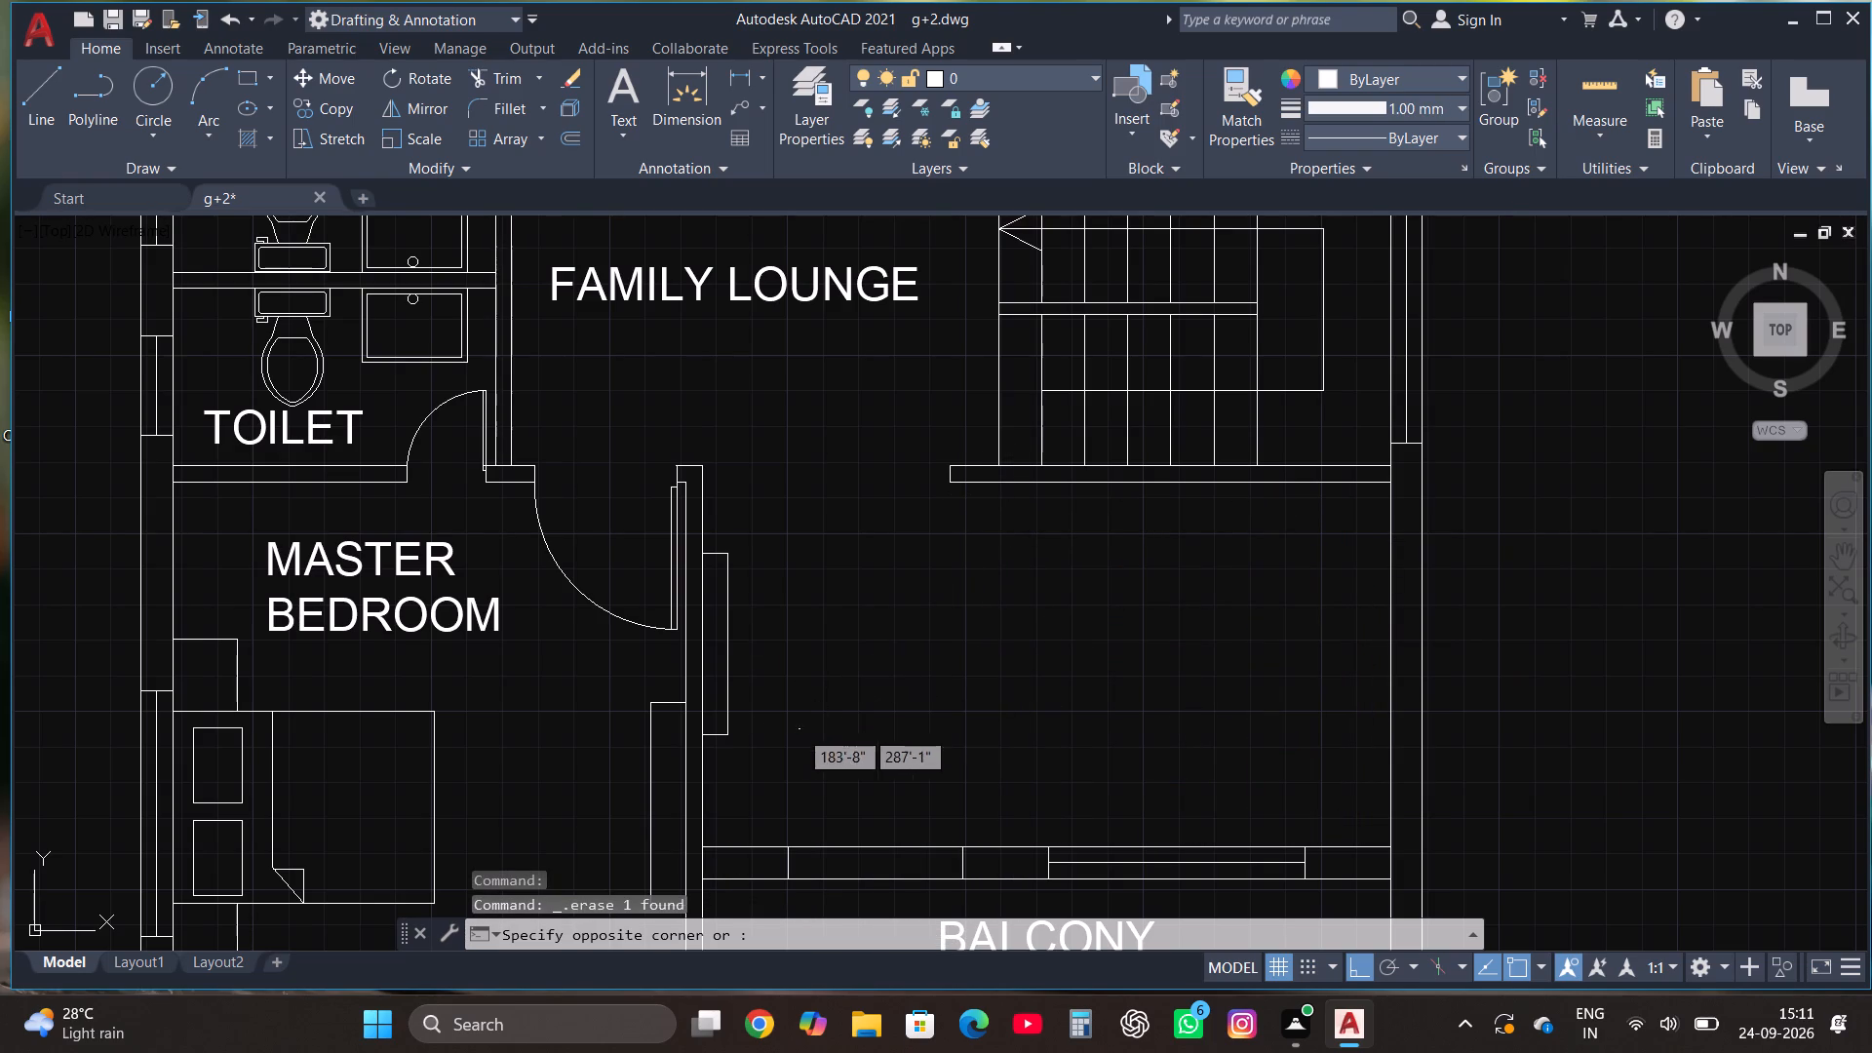
left_click(721, 563)
key("Delete")
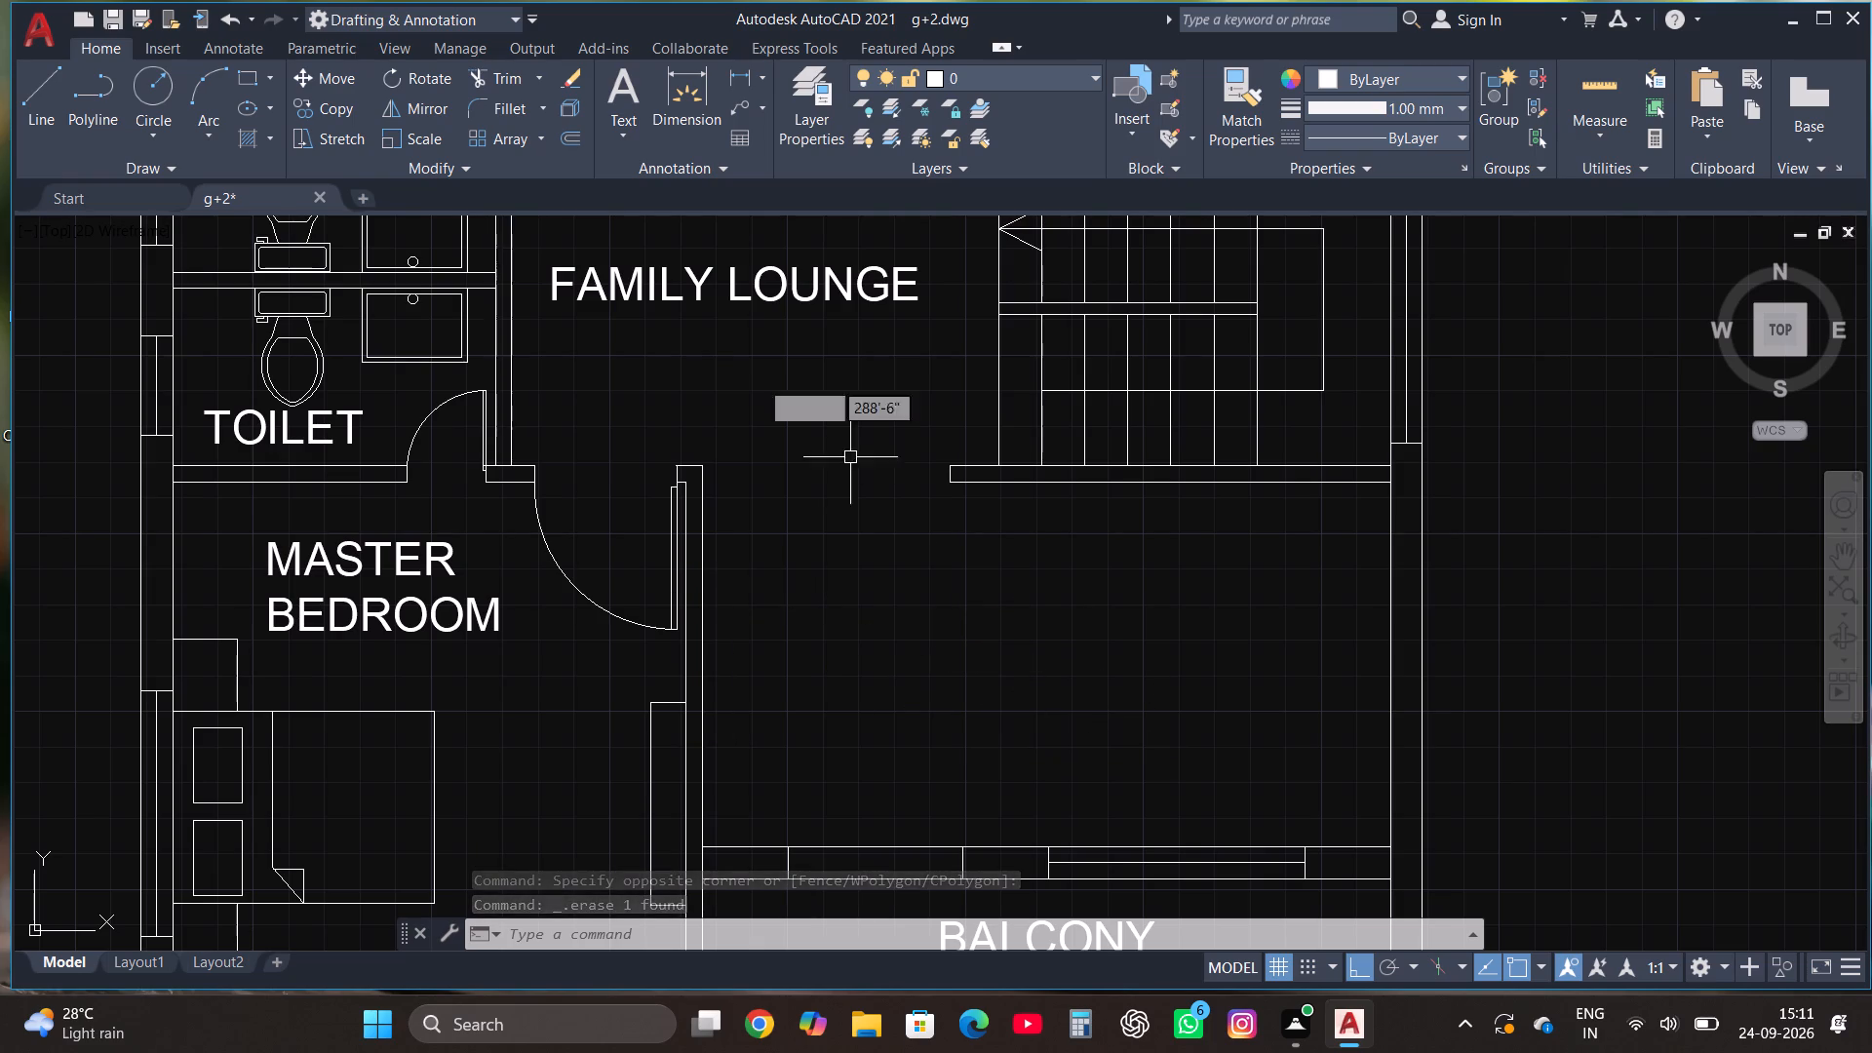
Draw a horizontal line about 3'-4" long from the master bedroom side wall's upper end towards the stair wall.
left_click(43, 95)
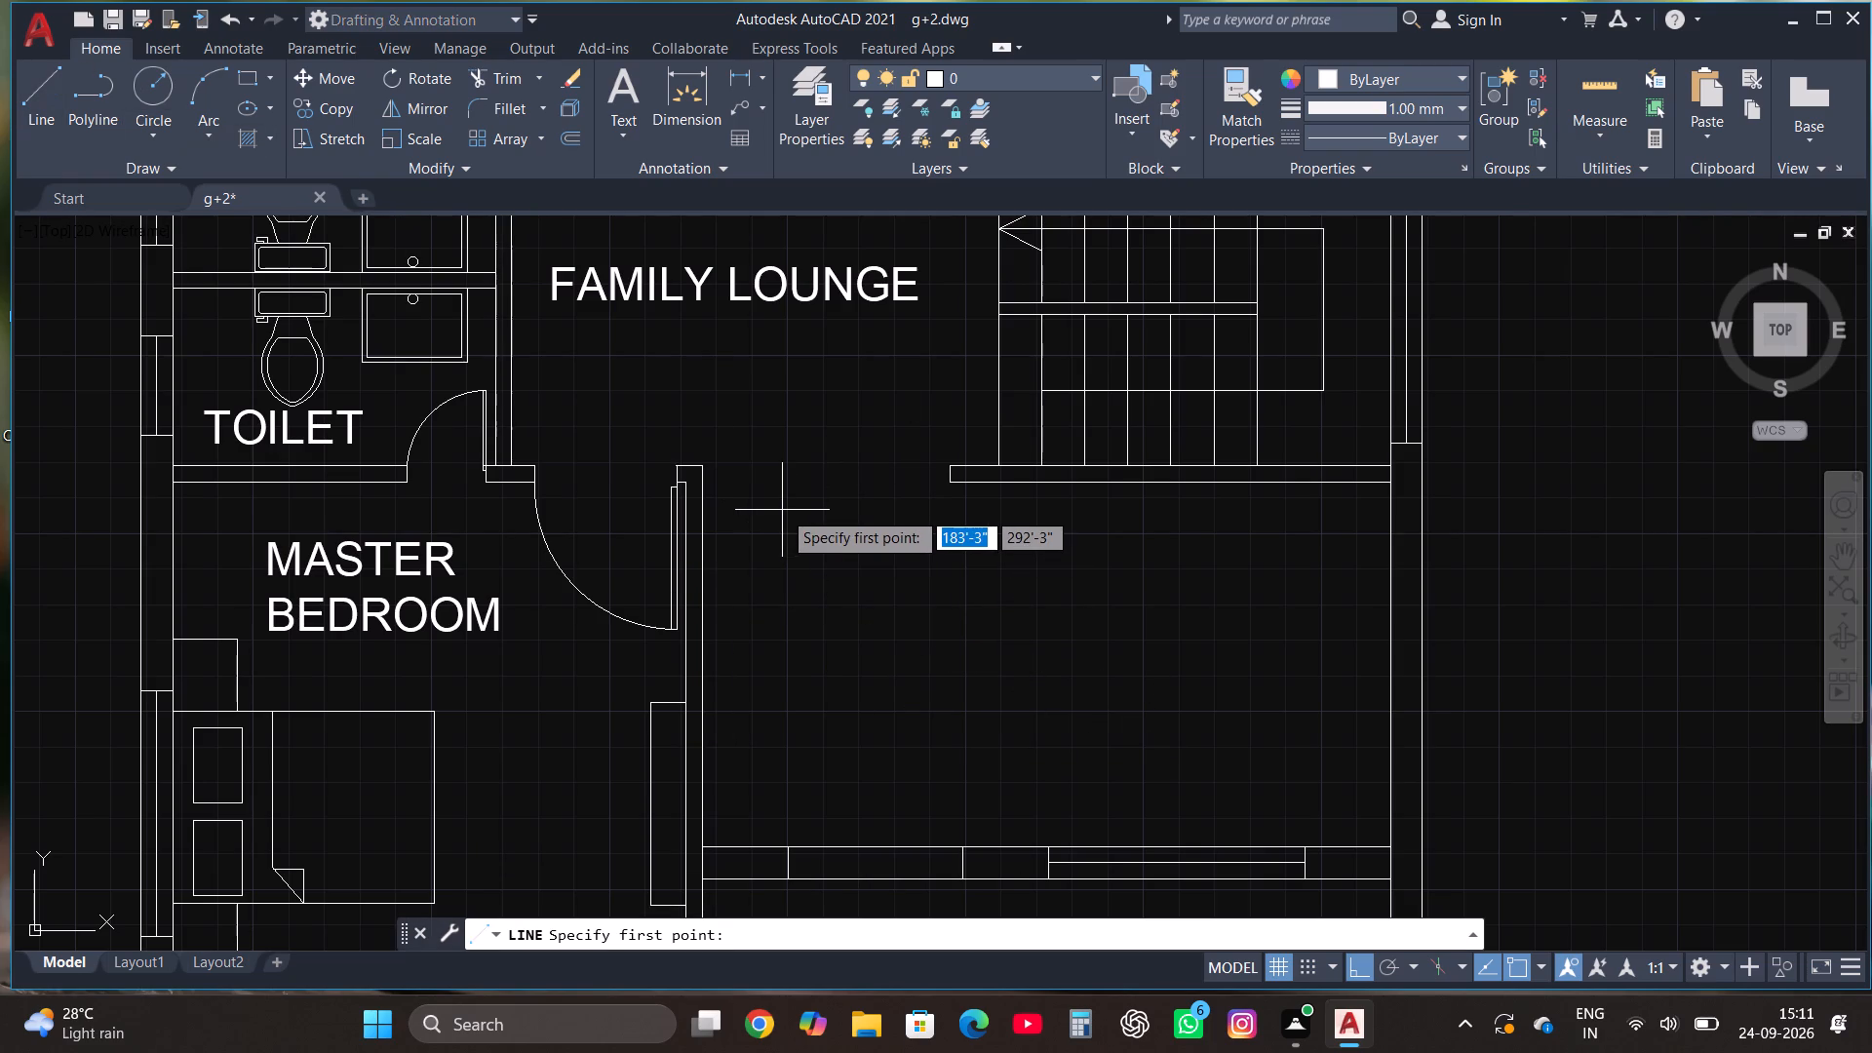
left_click(696, 463)
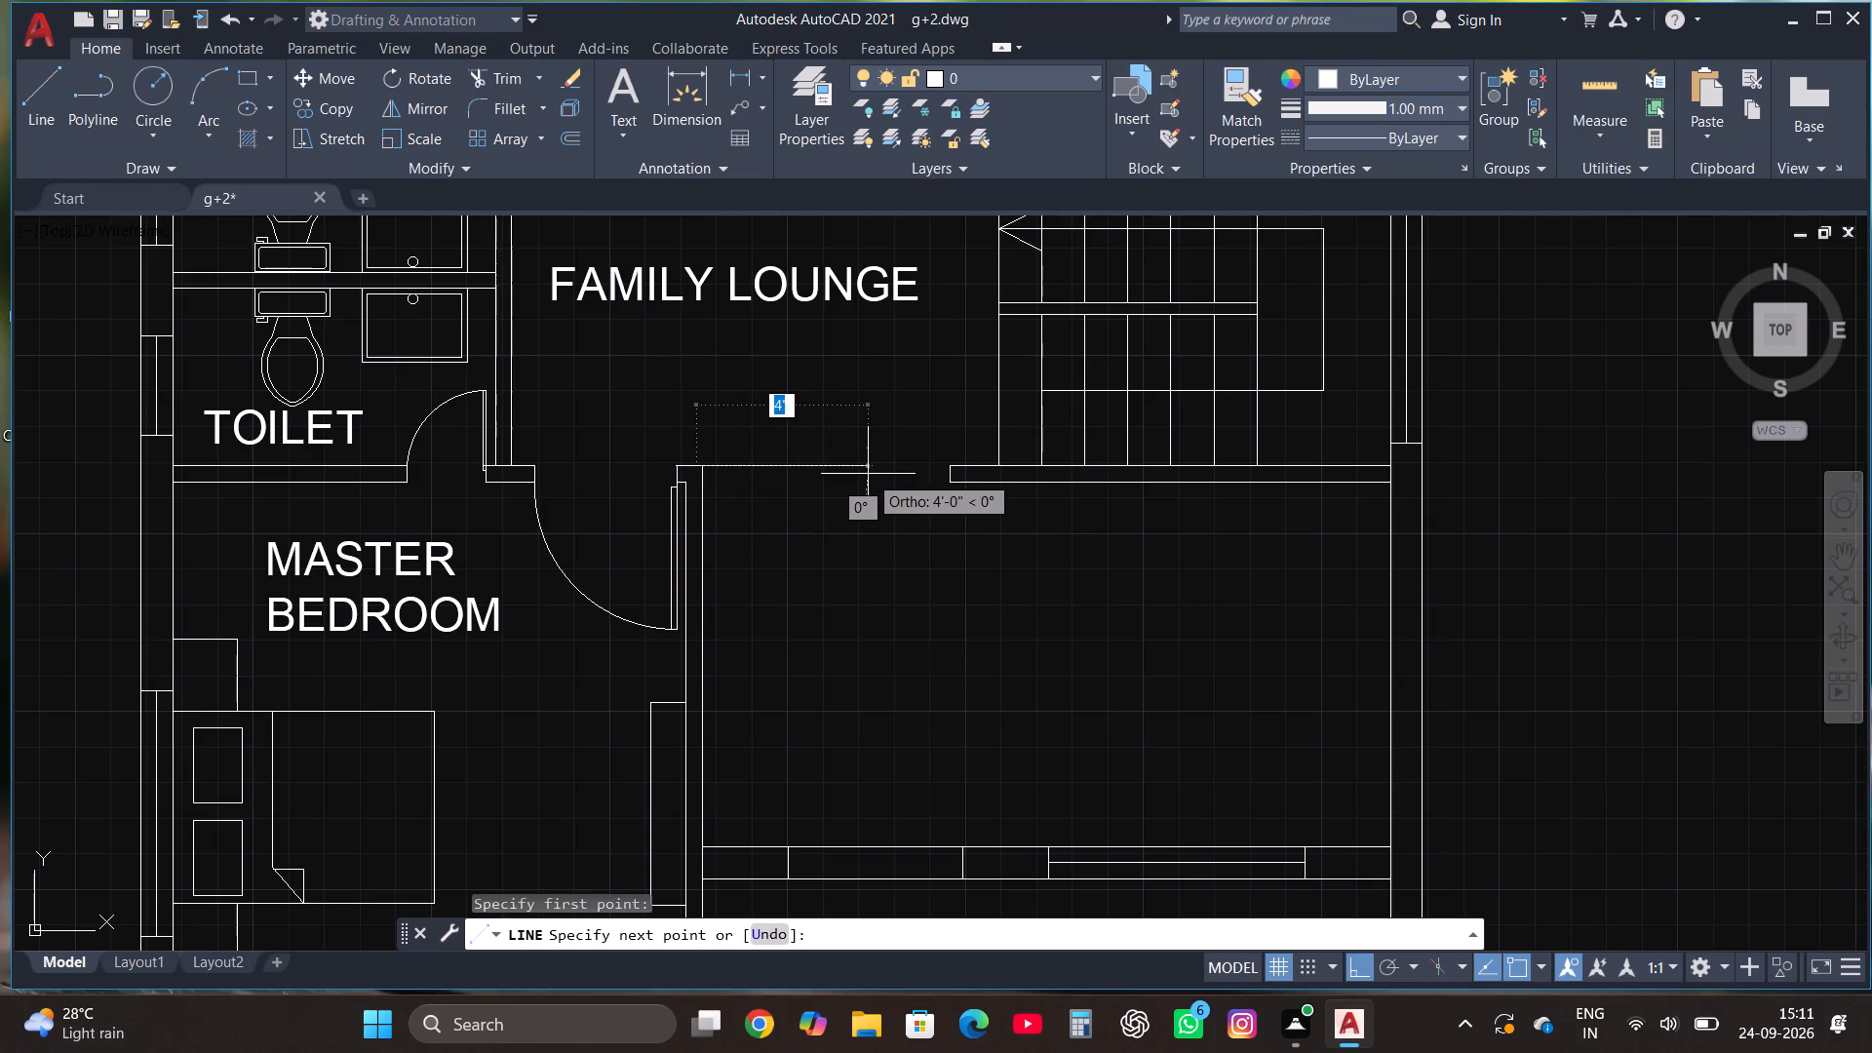
scroll(868, 474, "up", 1)
left_click(822, 481)
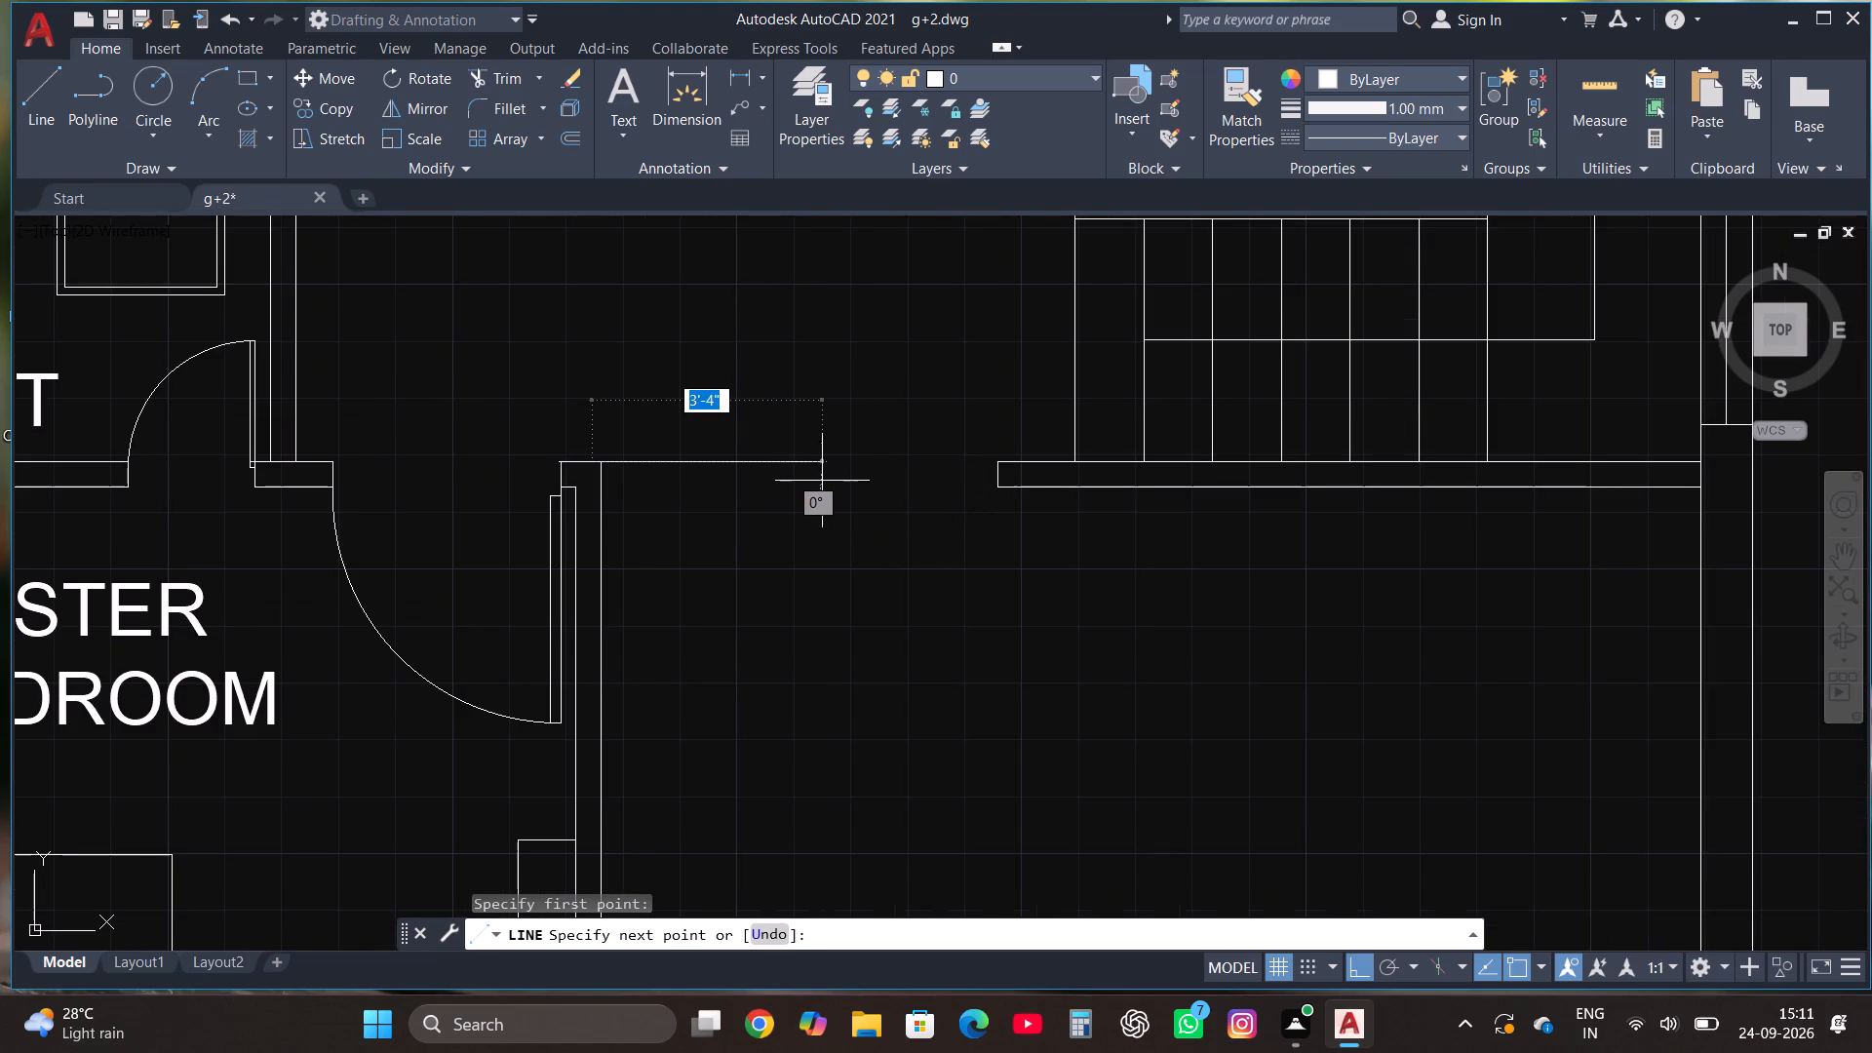
key("Escape")
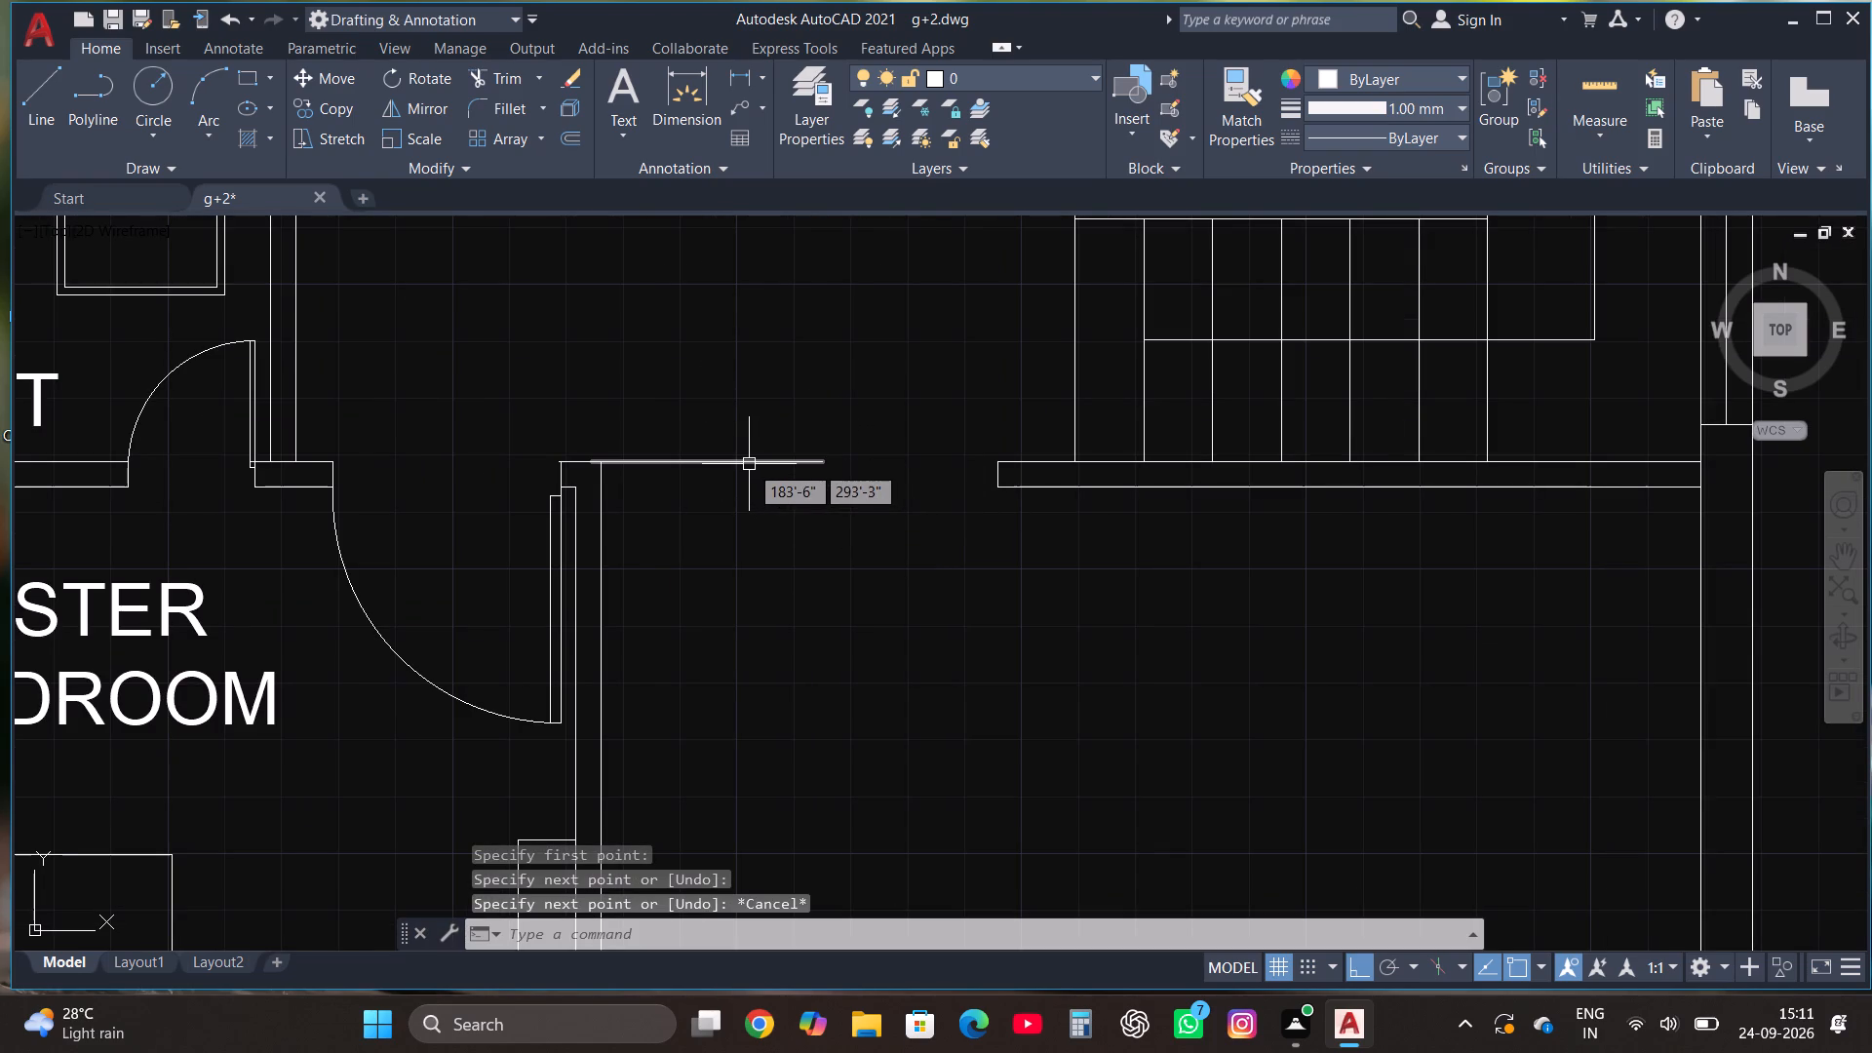
Copy the new horizontal line 4.5" downward to form the partition wall's second face.
left_click(749, 464)
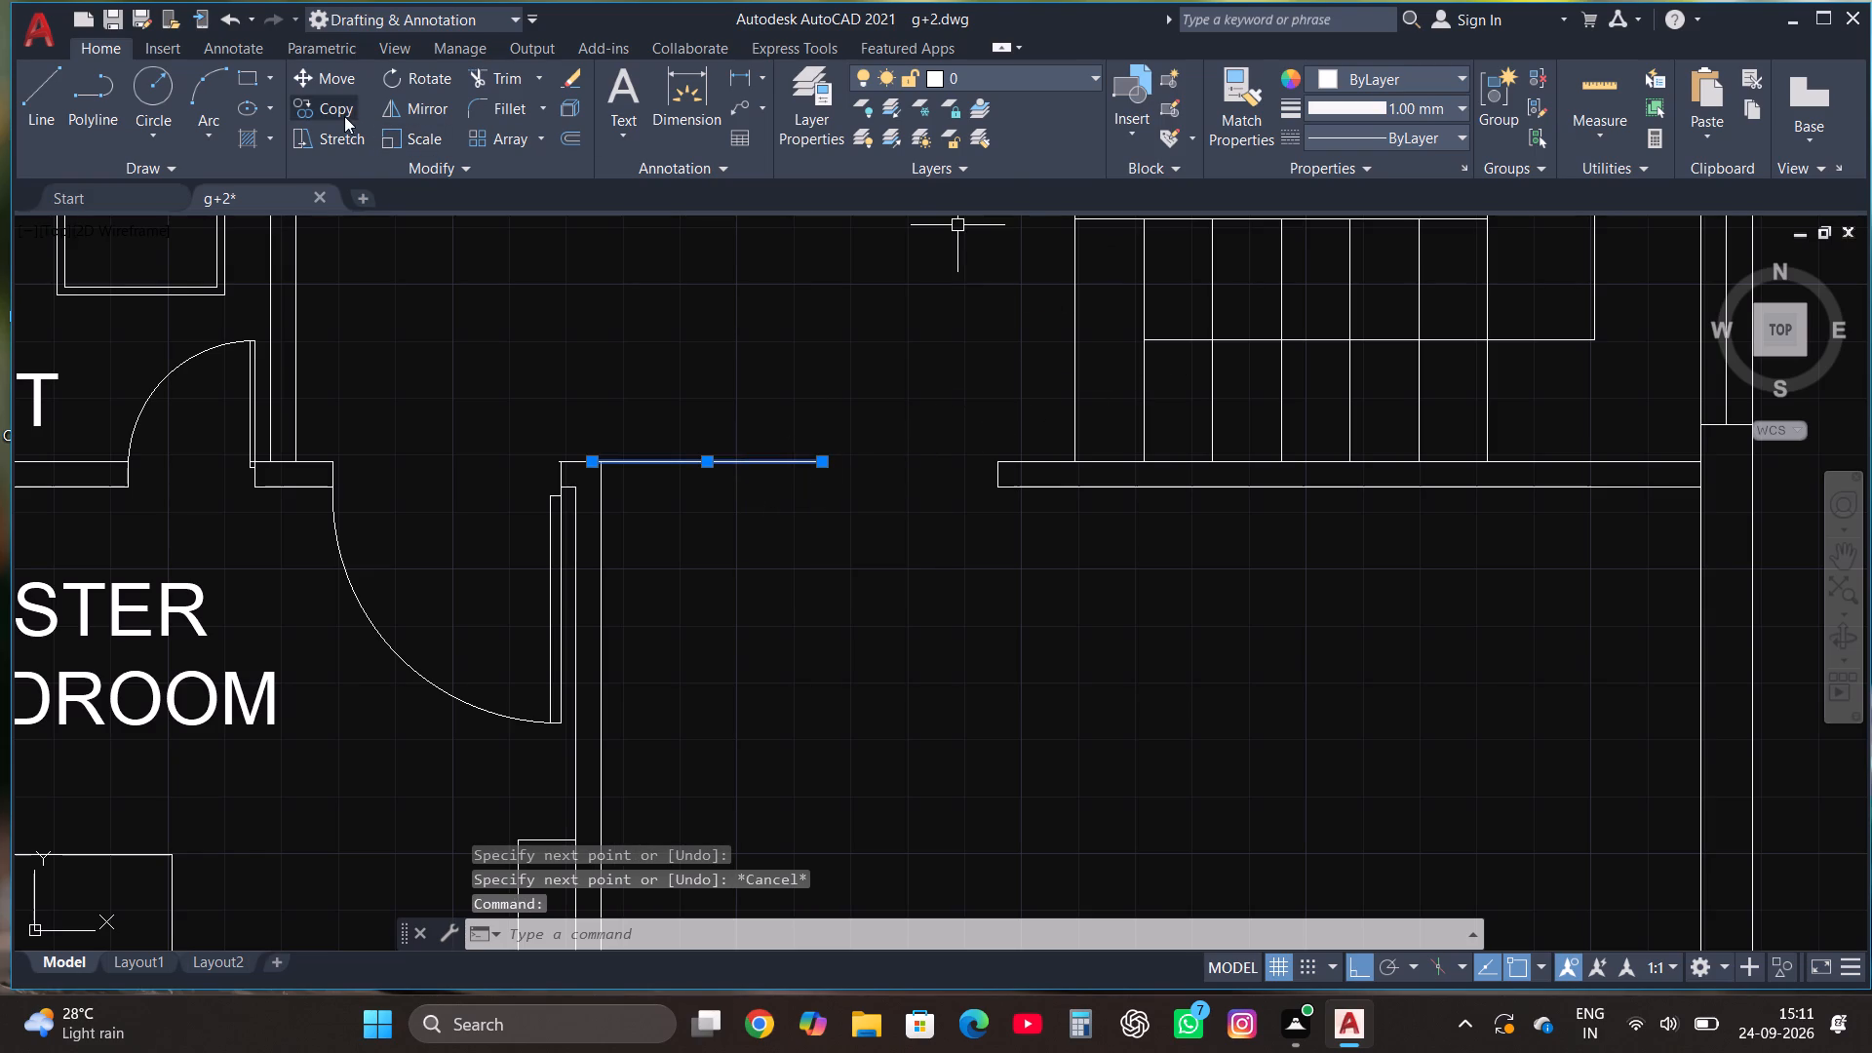
left_click(343, 113)
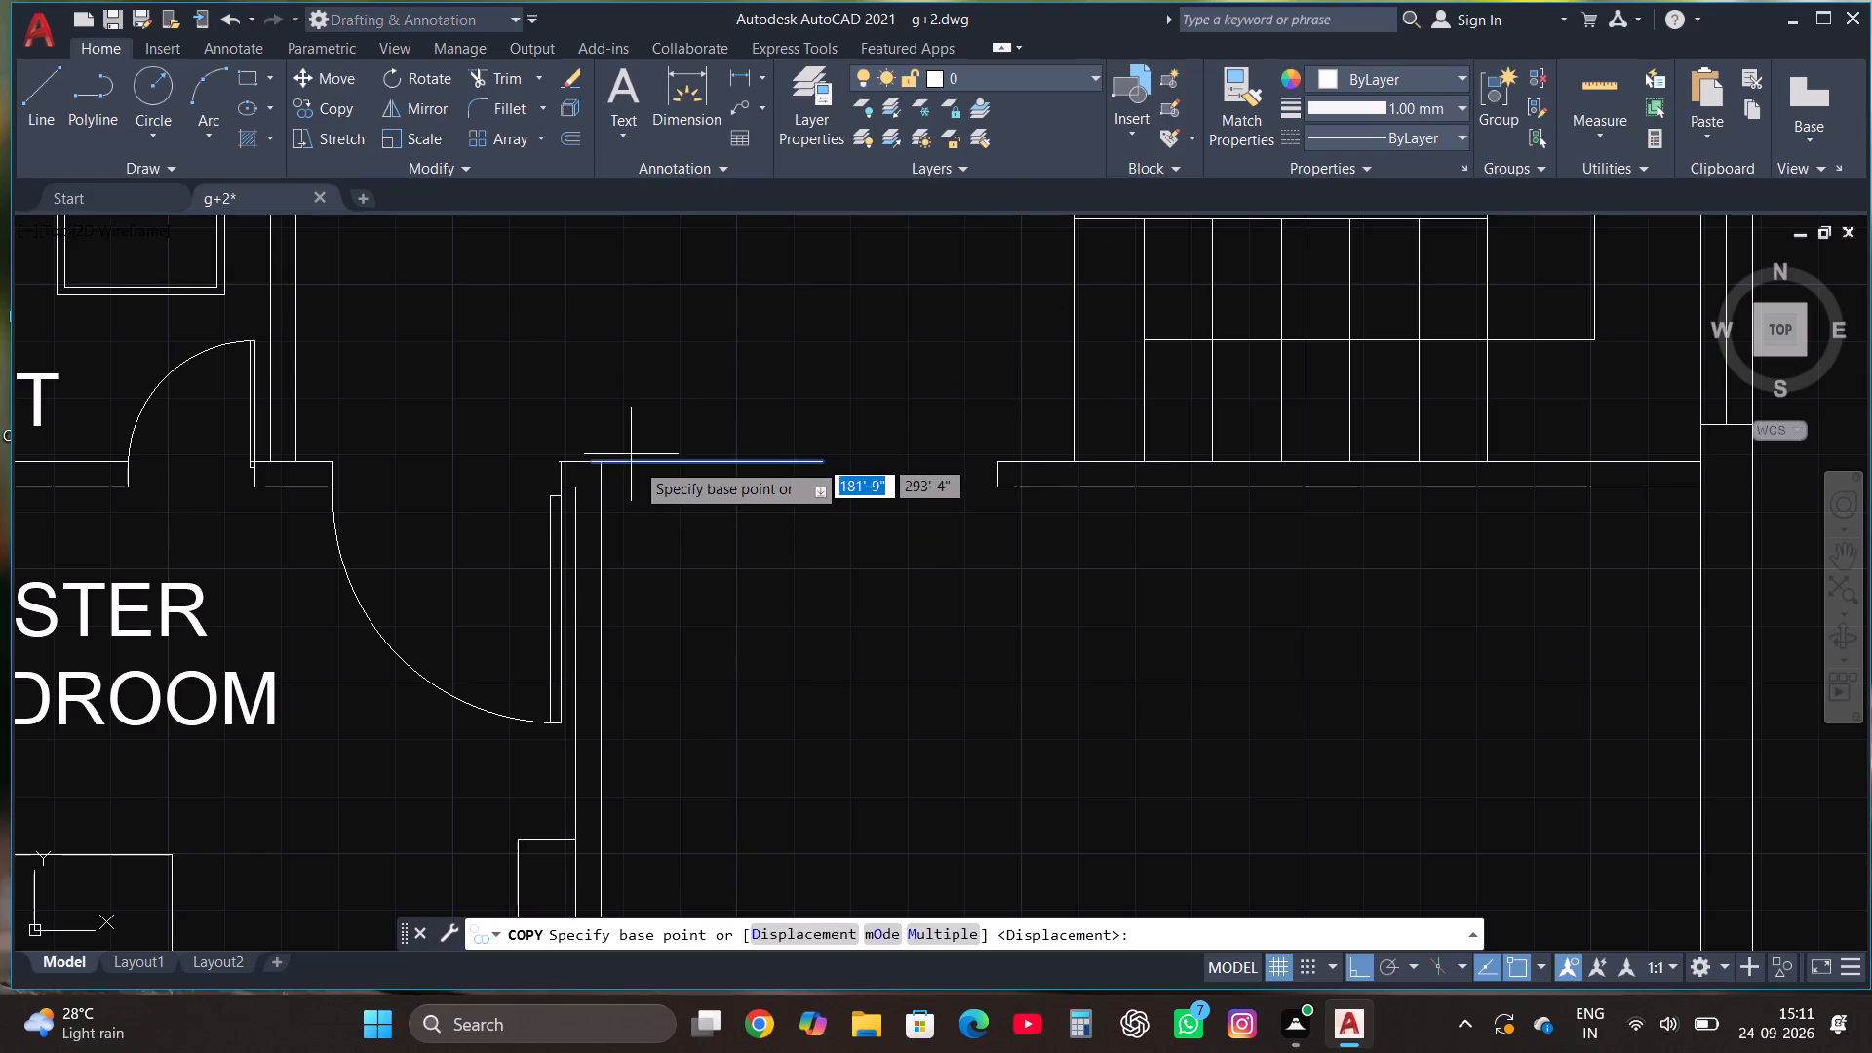
left_click(636, 462)
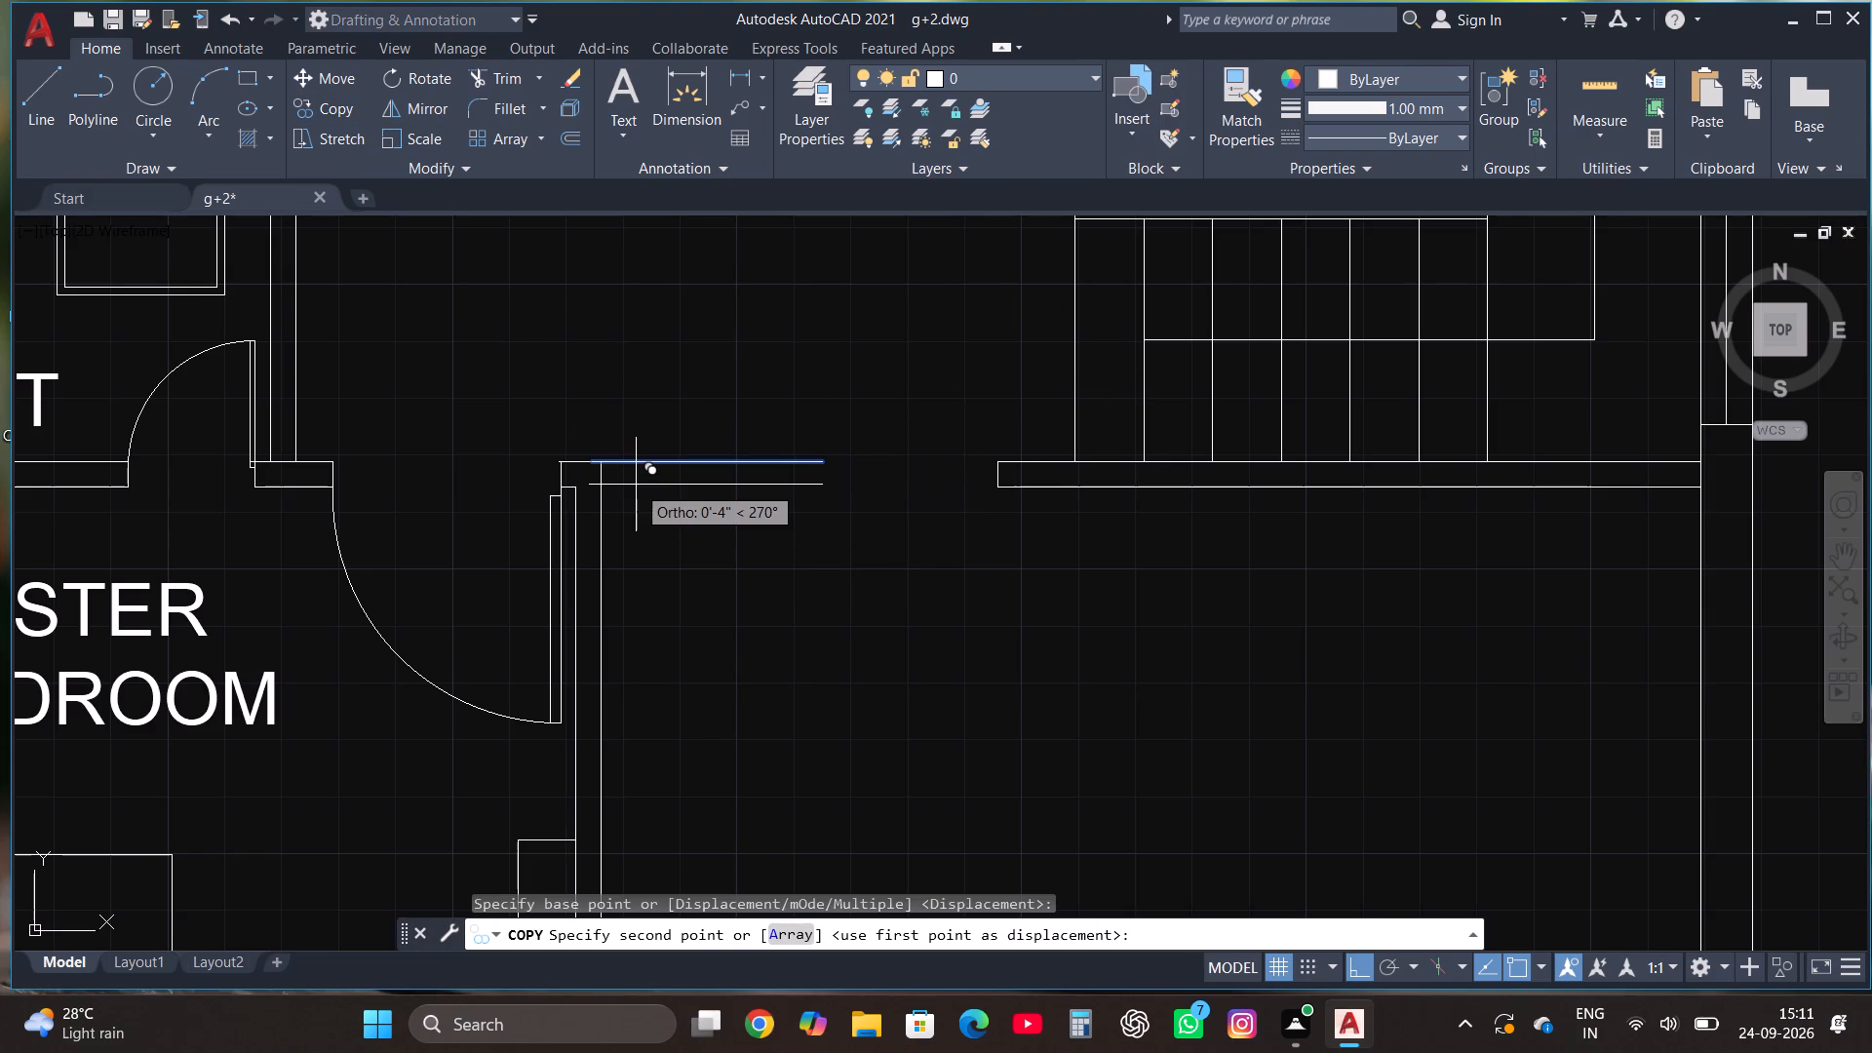
type("4.5\"")
key("Return")
key("Escape")
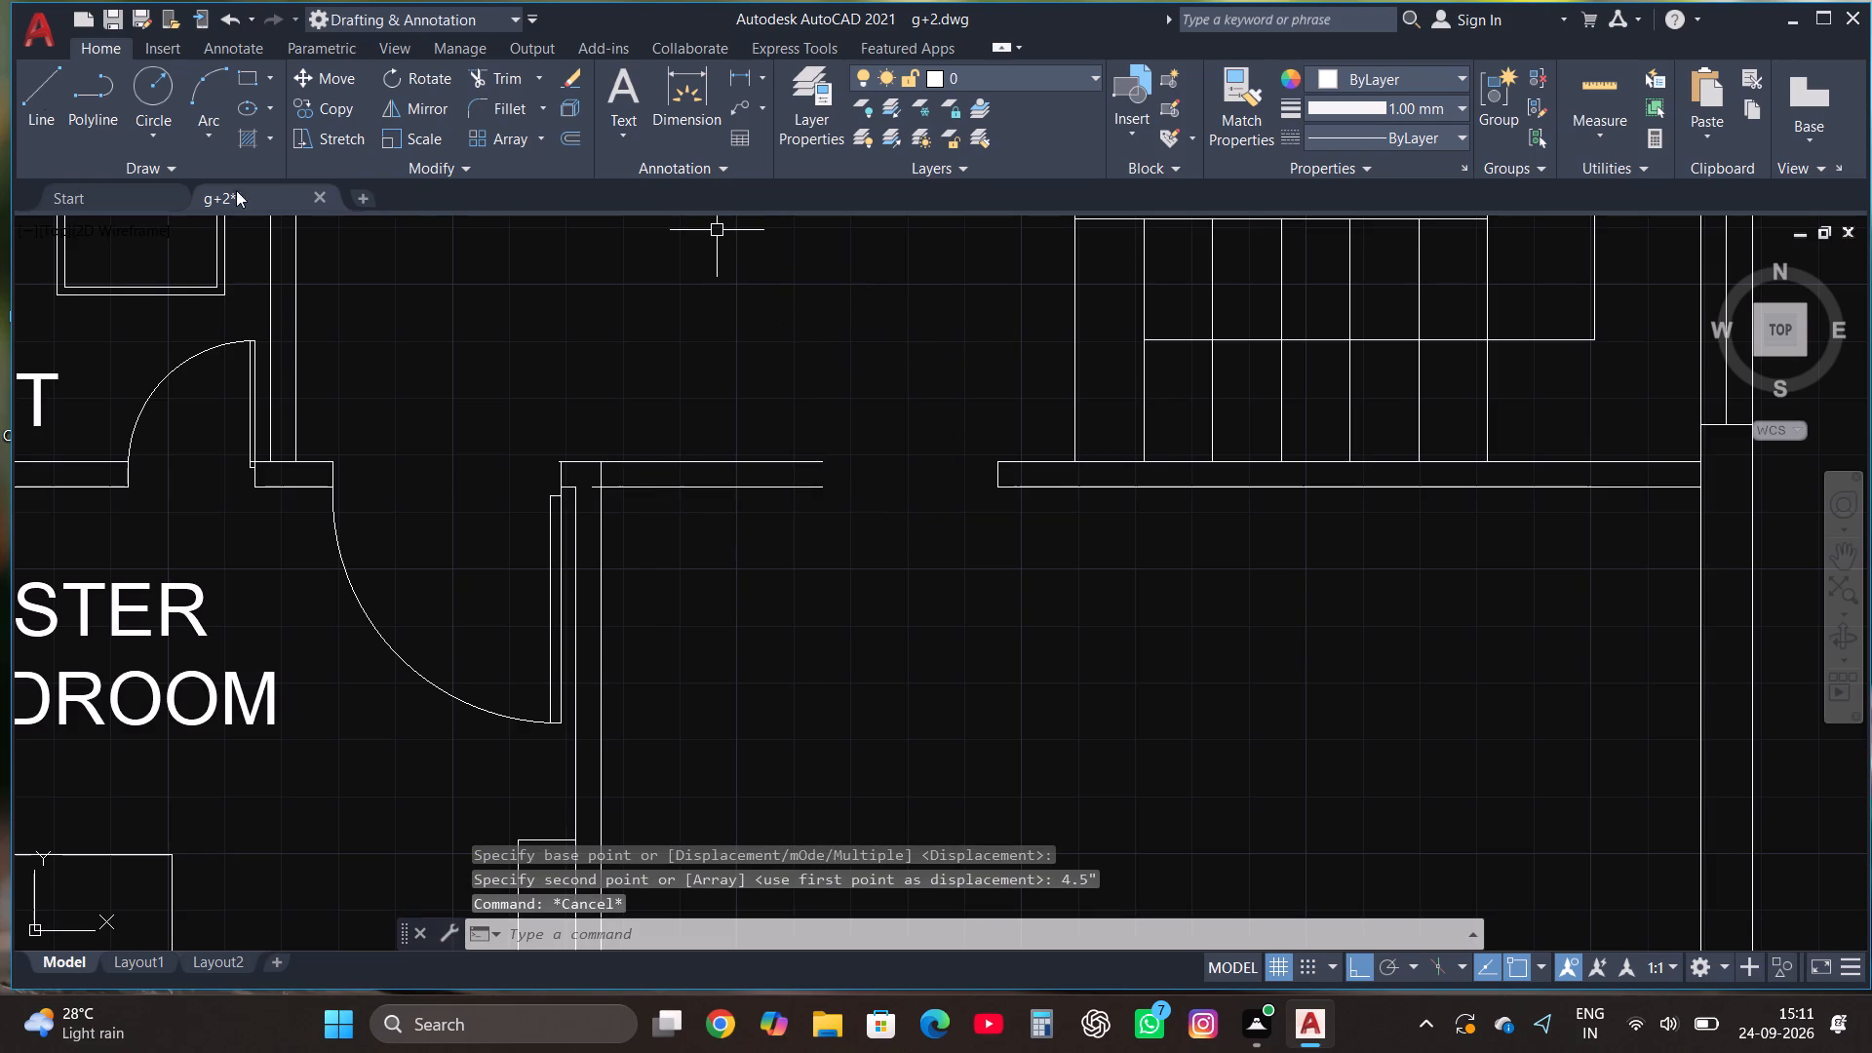
Draw two horizontal lines extending both faces of the new partition across the remaining gap to the stair wall.
left_click(34, 90)
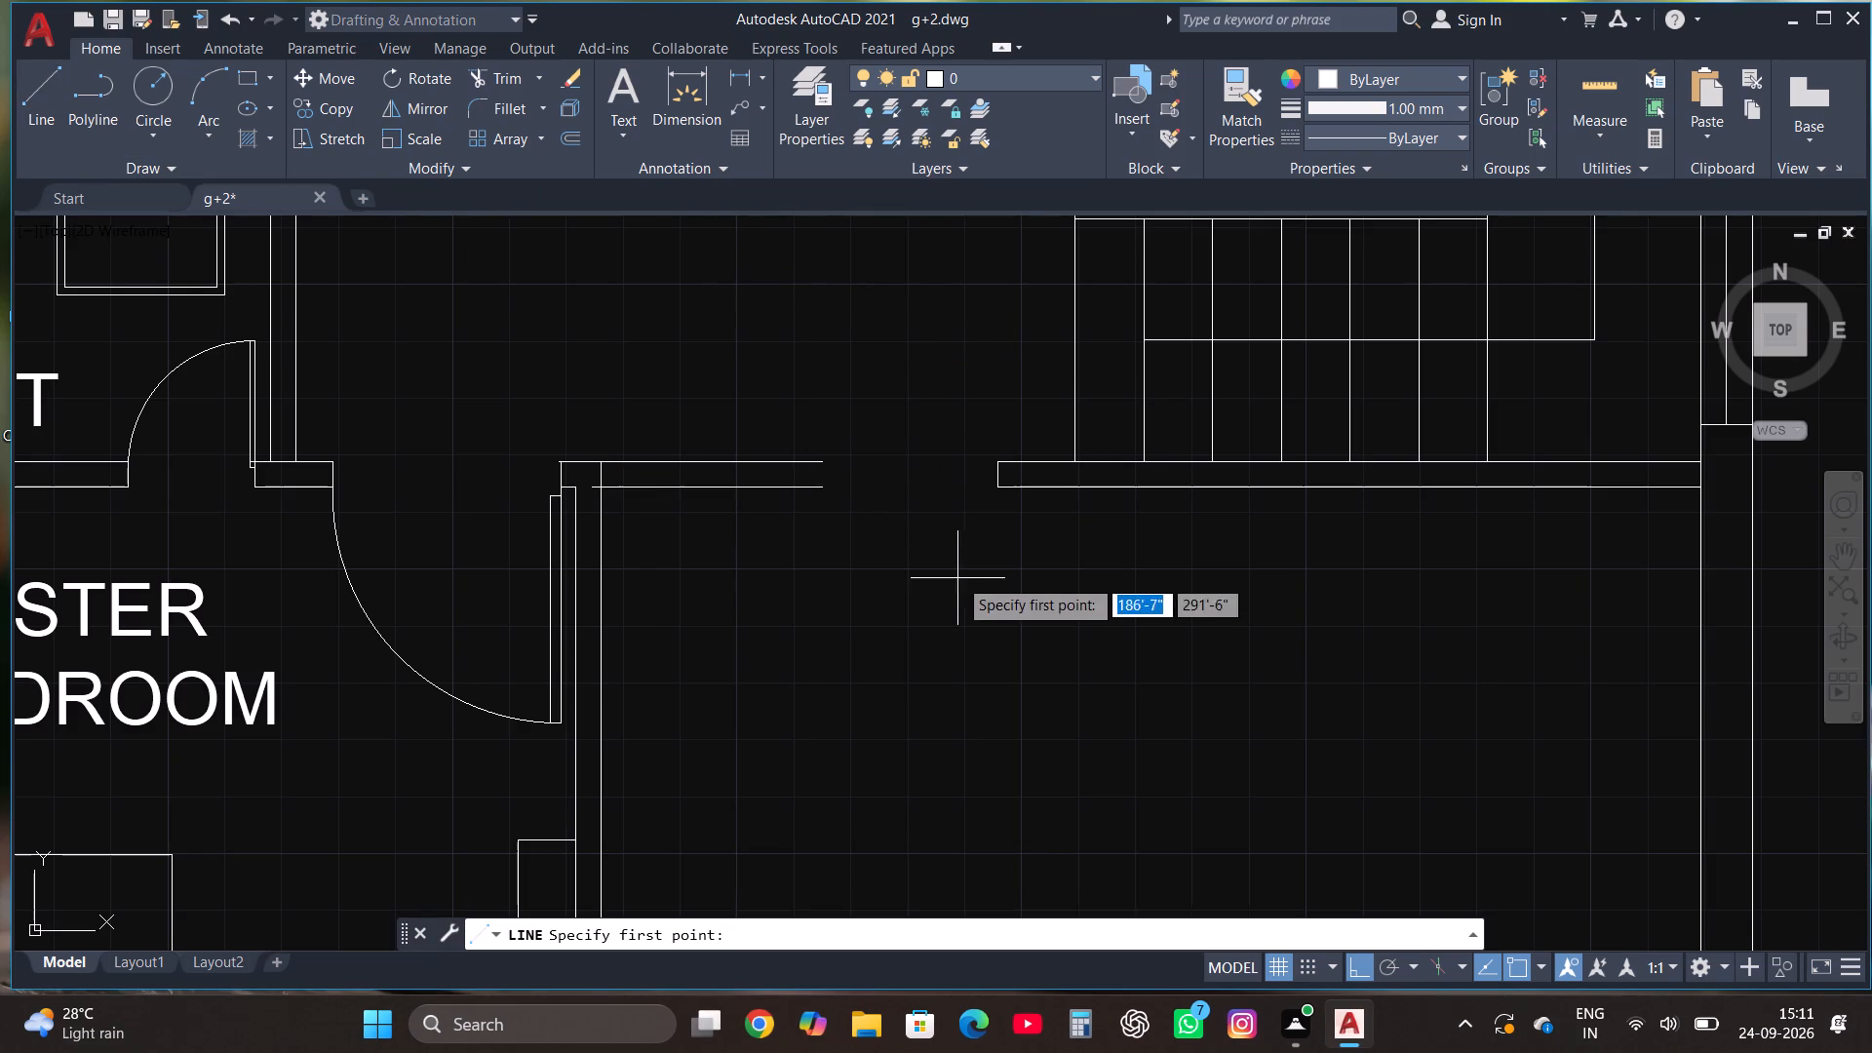
left_click(824, 459)
left_click(1010, 464)
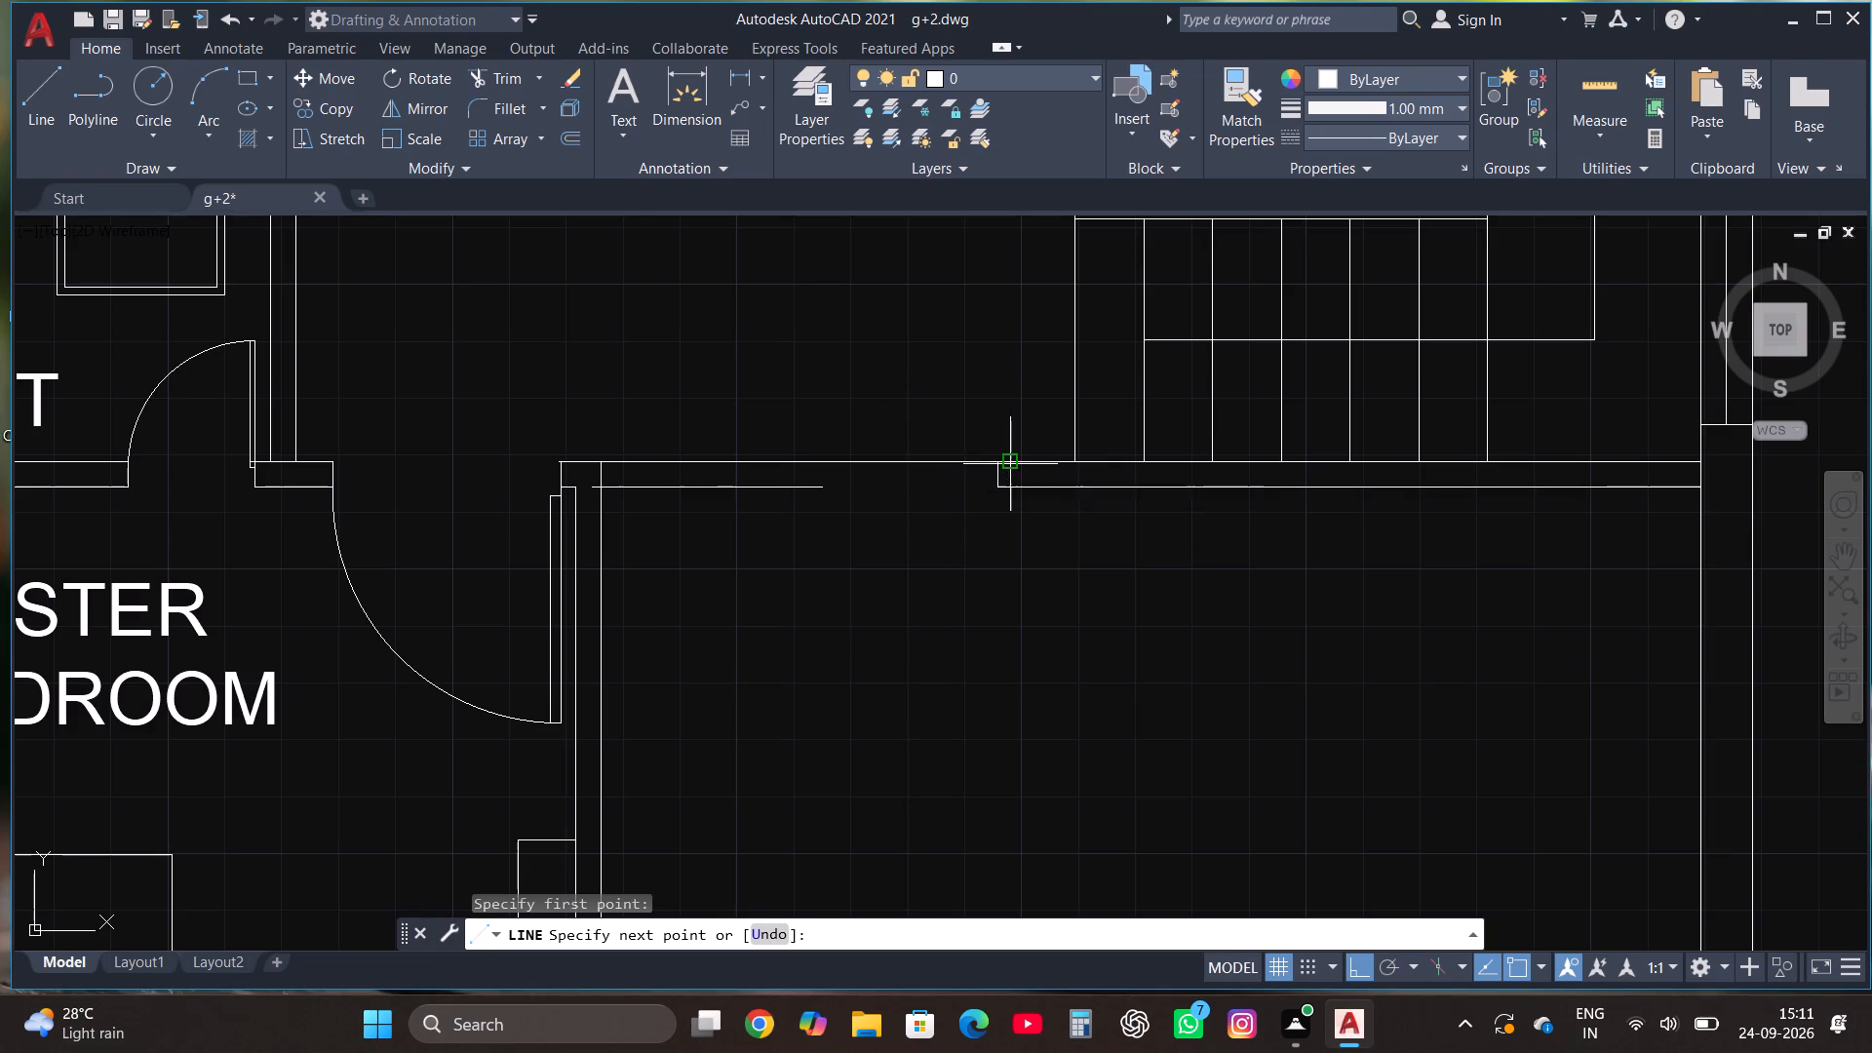
key("Escape")
left_click(56, 81)
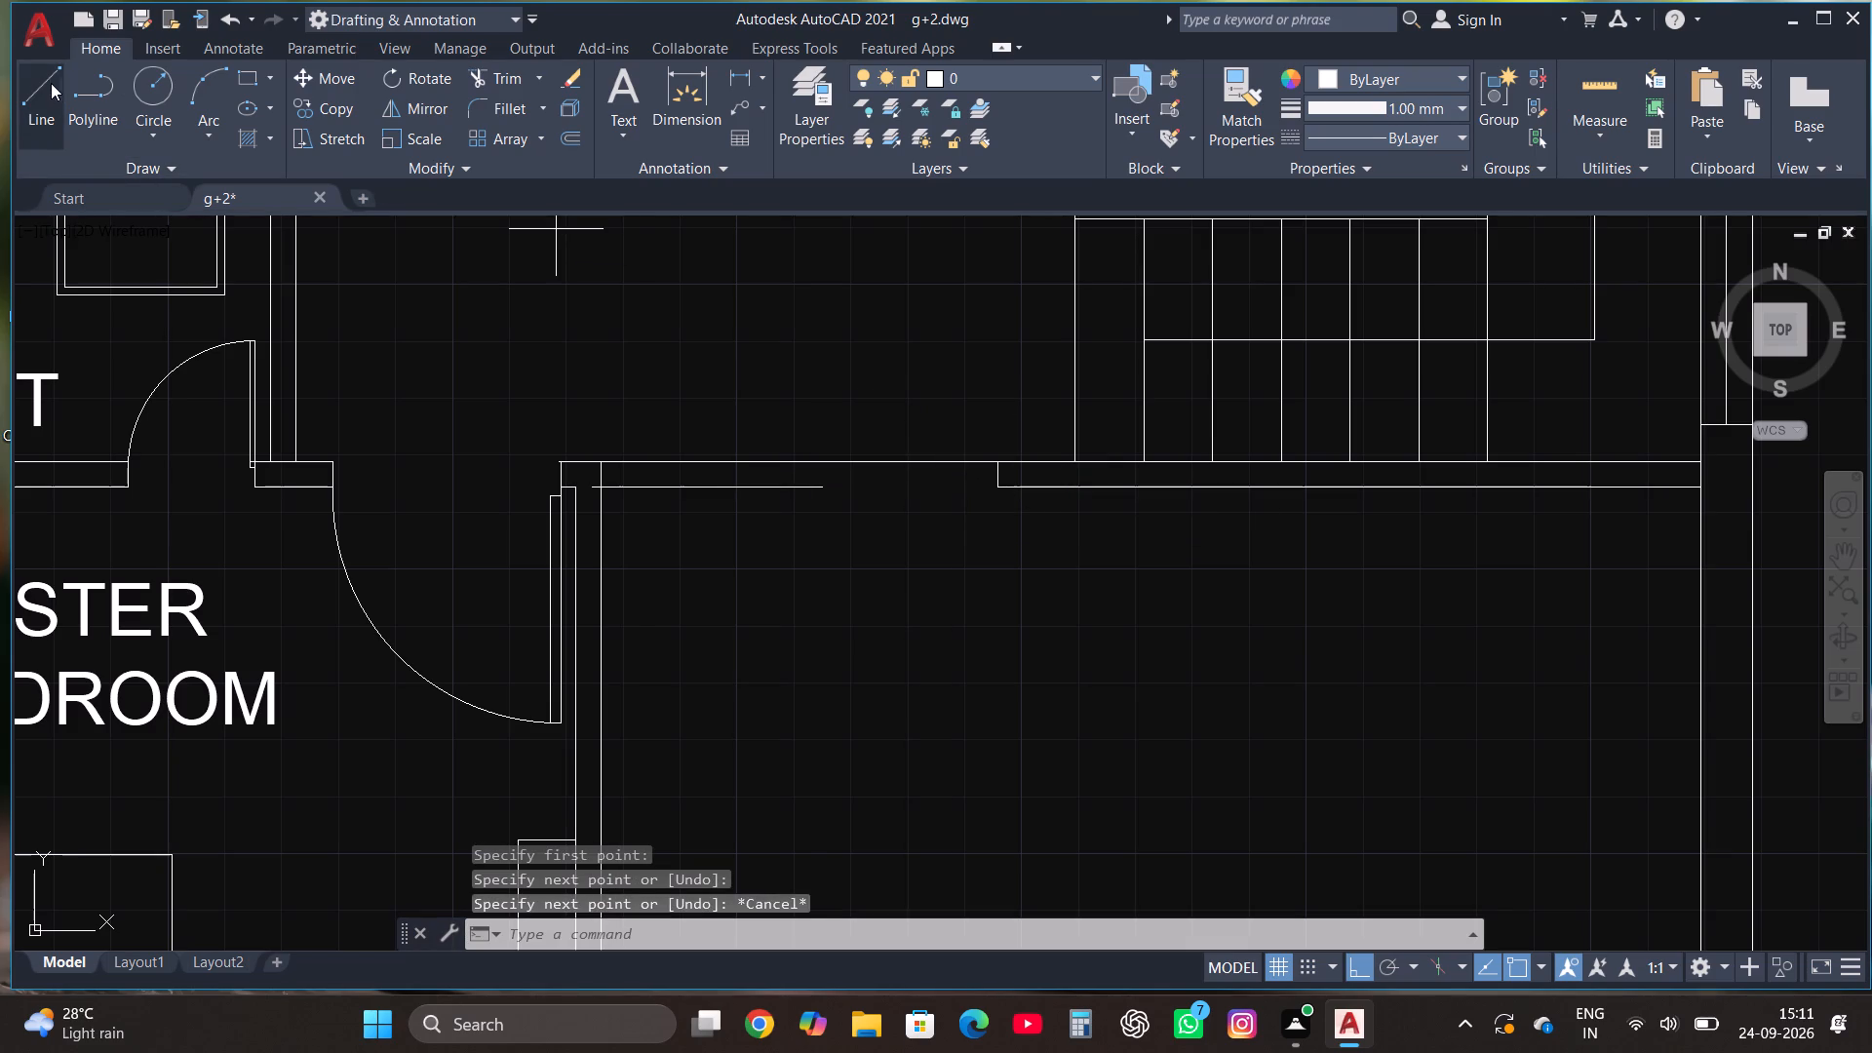
left_click(823, 490)
left_click(1087, 473)
key("Escape")
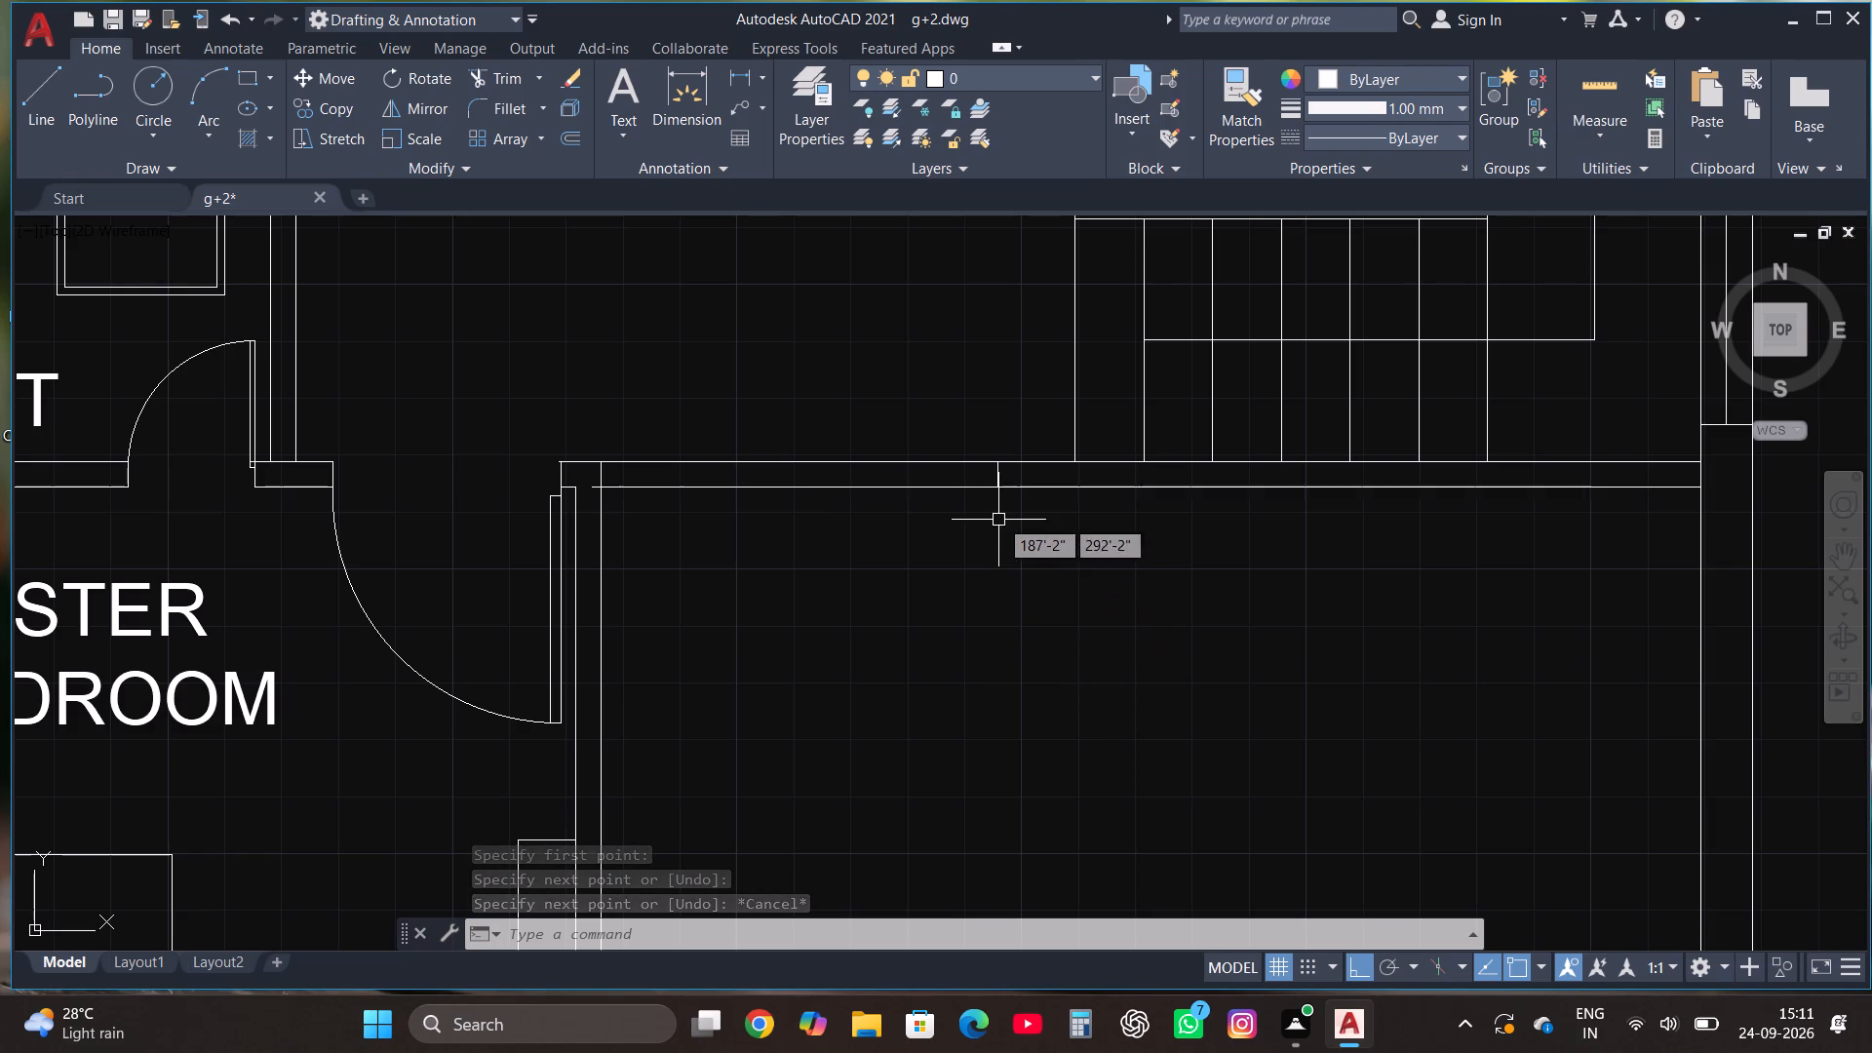
Mirror the lower master bedroom's door across a vertical axis into the newly enclosed room, keeping the original door.
scroll(1018, 568, "down", 4)
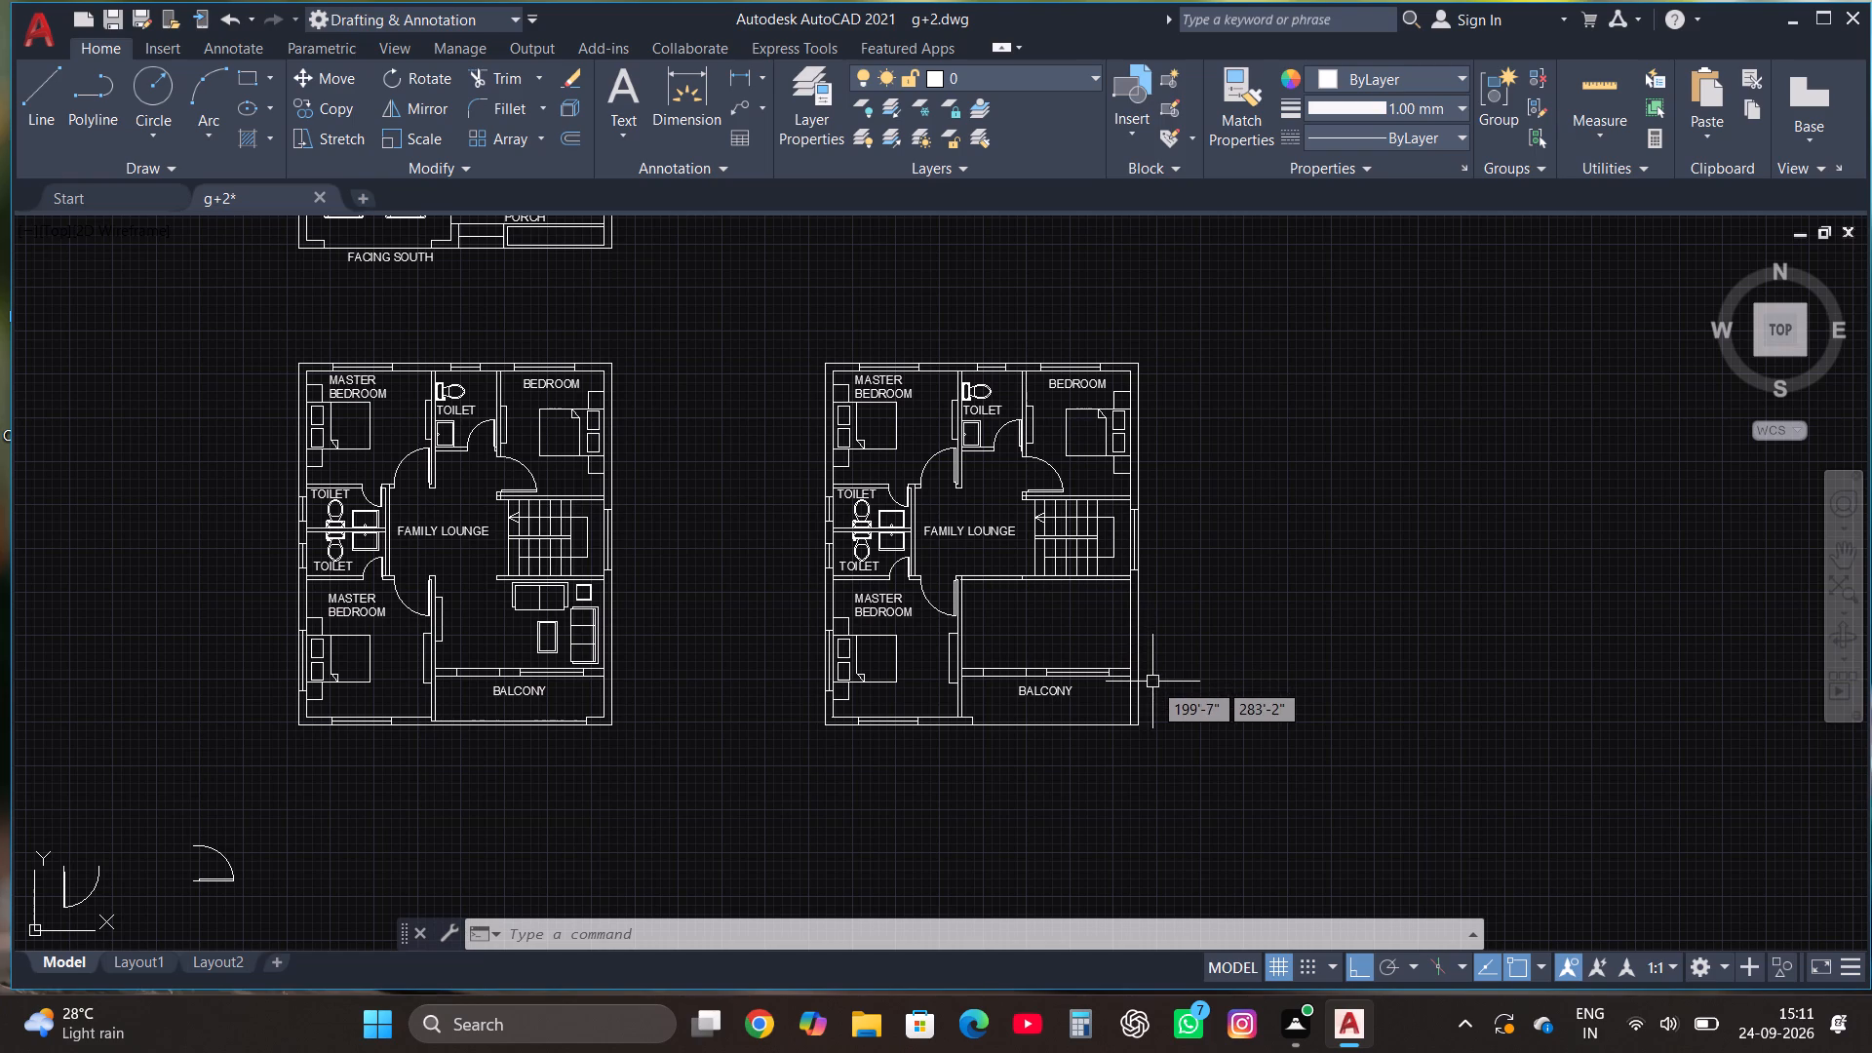
scroll(945, 587, "up", 2)
left_click(920, 625)
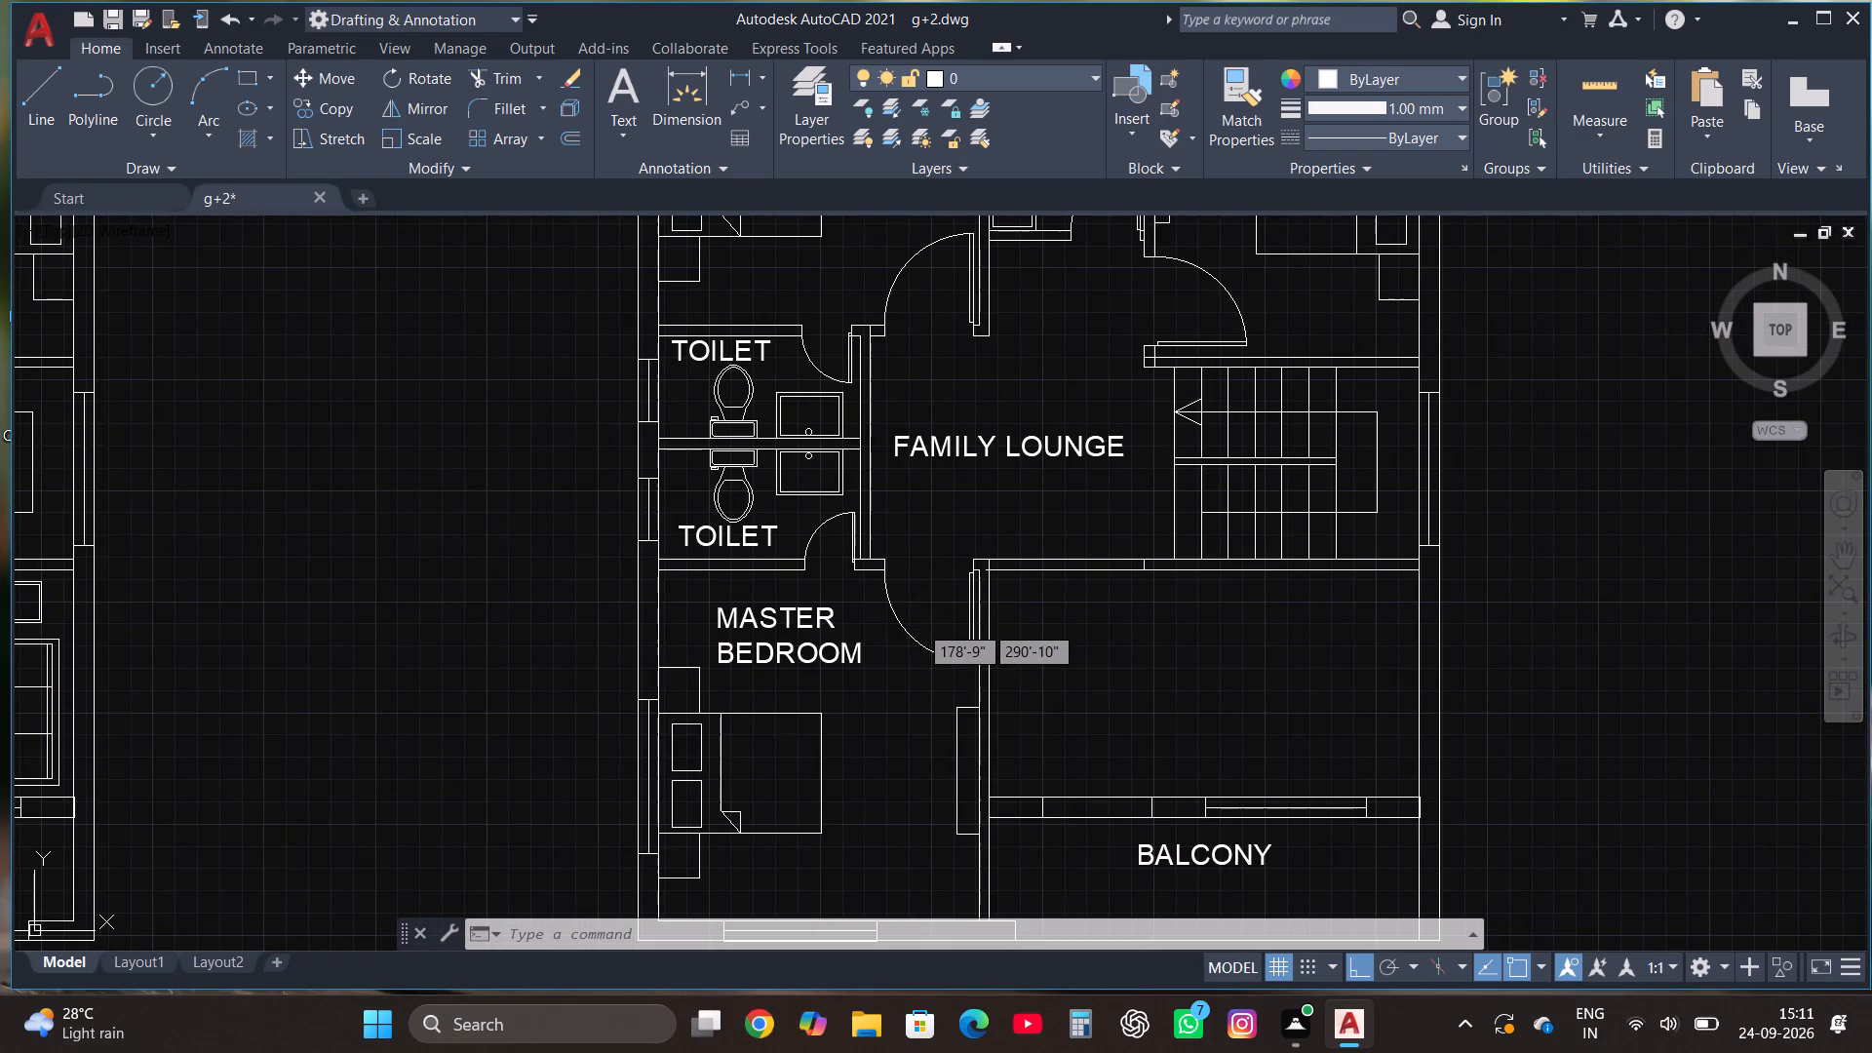
left_click(860, 611)
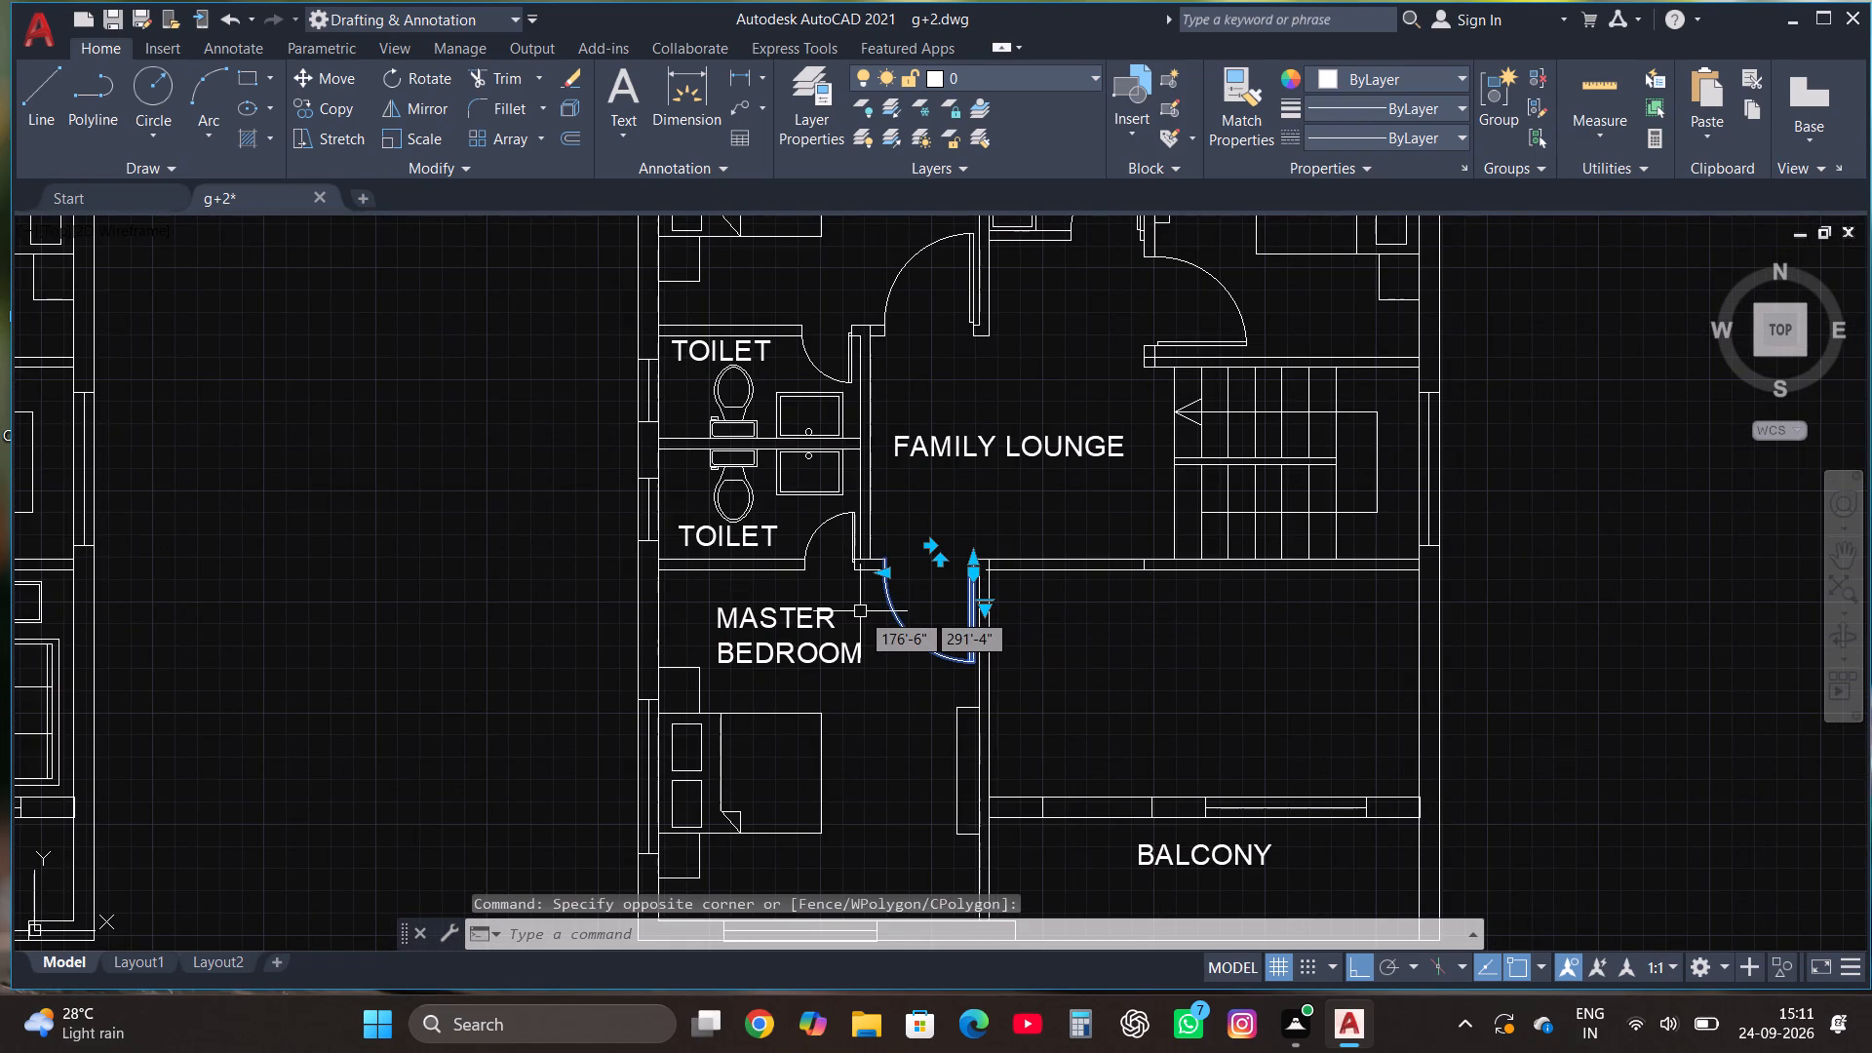
left_click(424, 102)
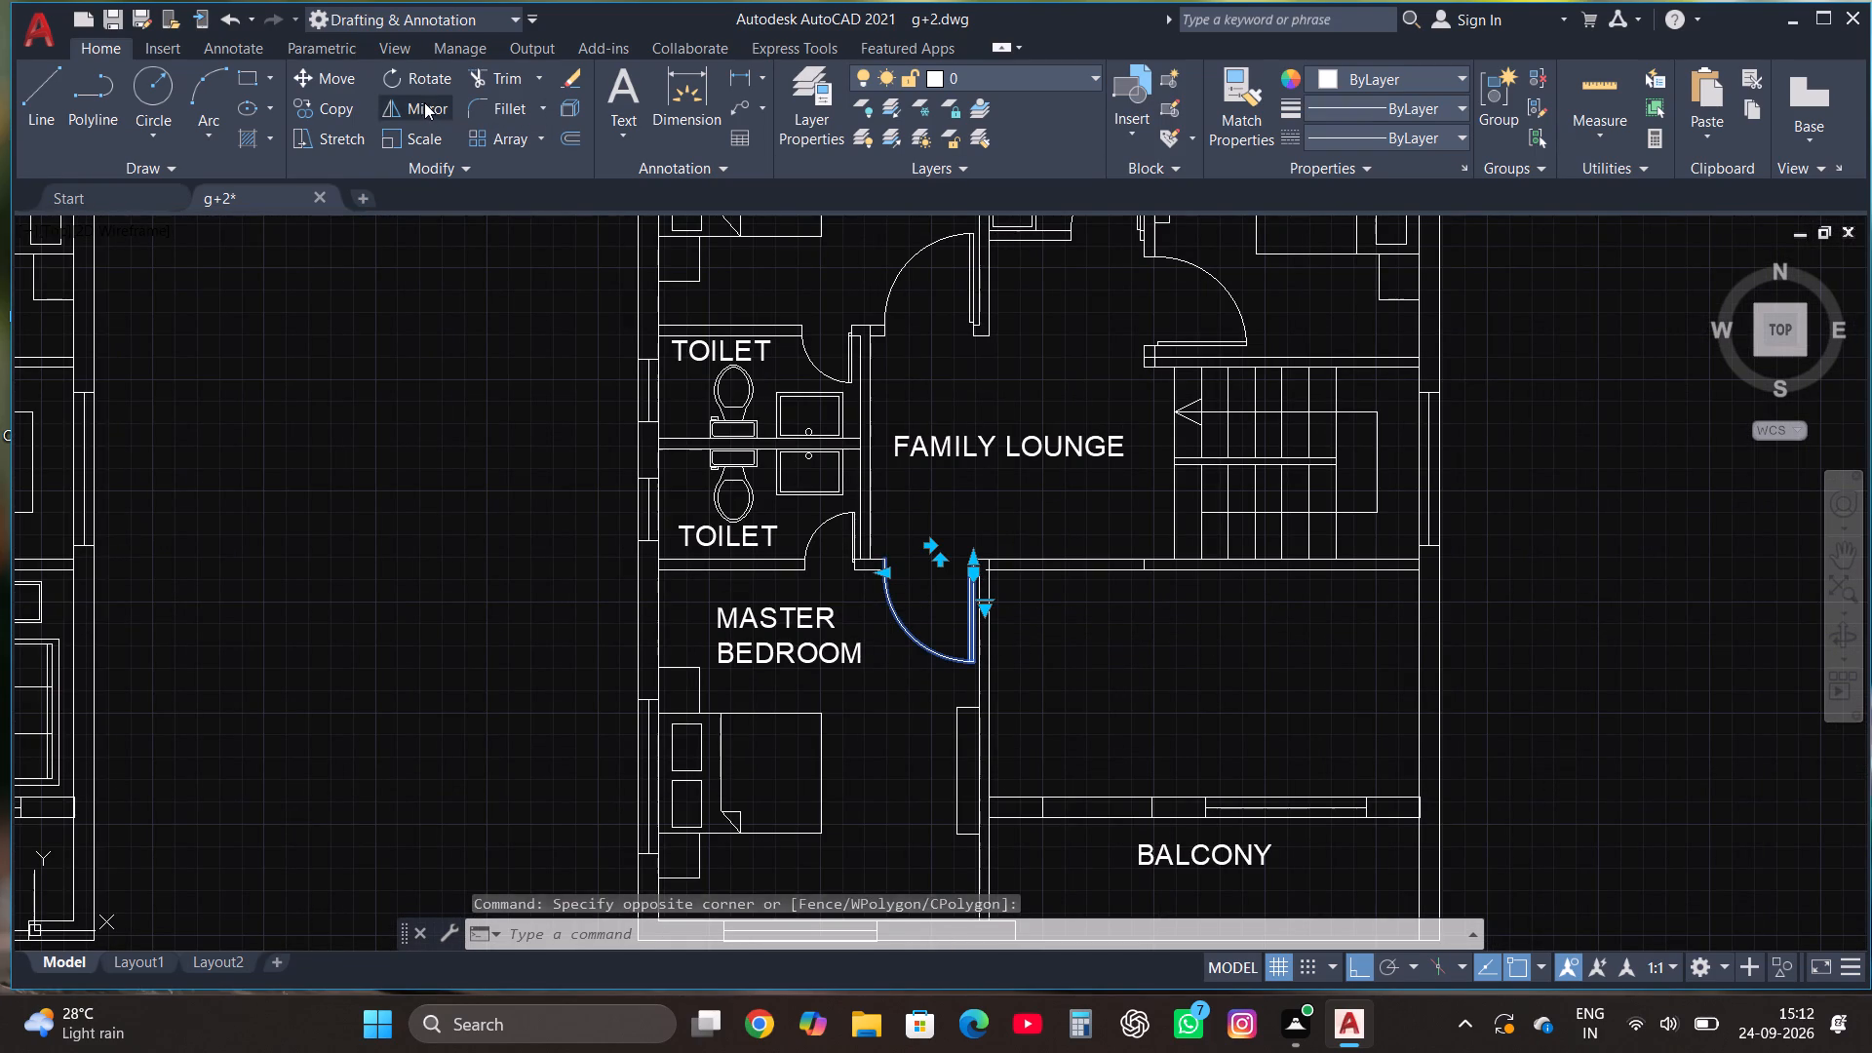
left_click(1015, 603)
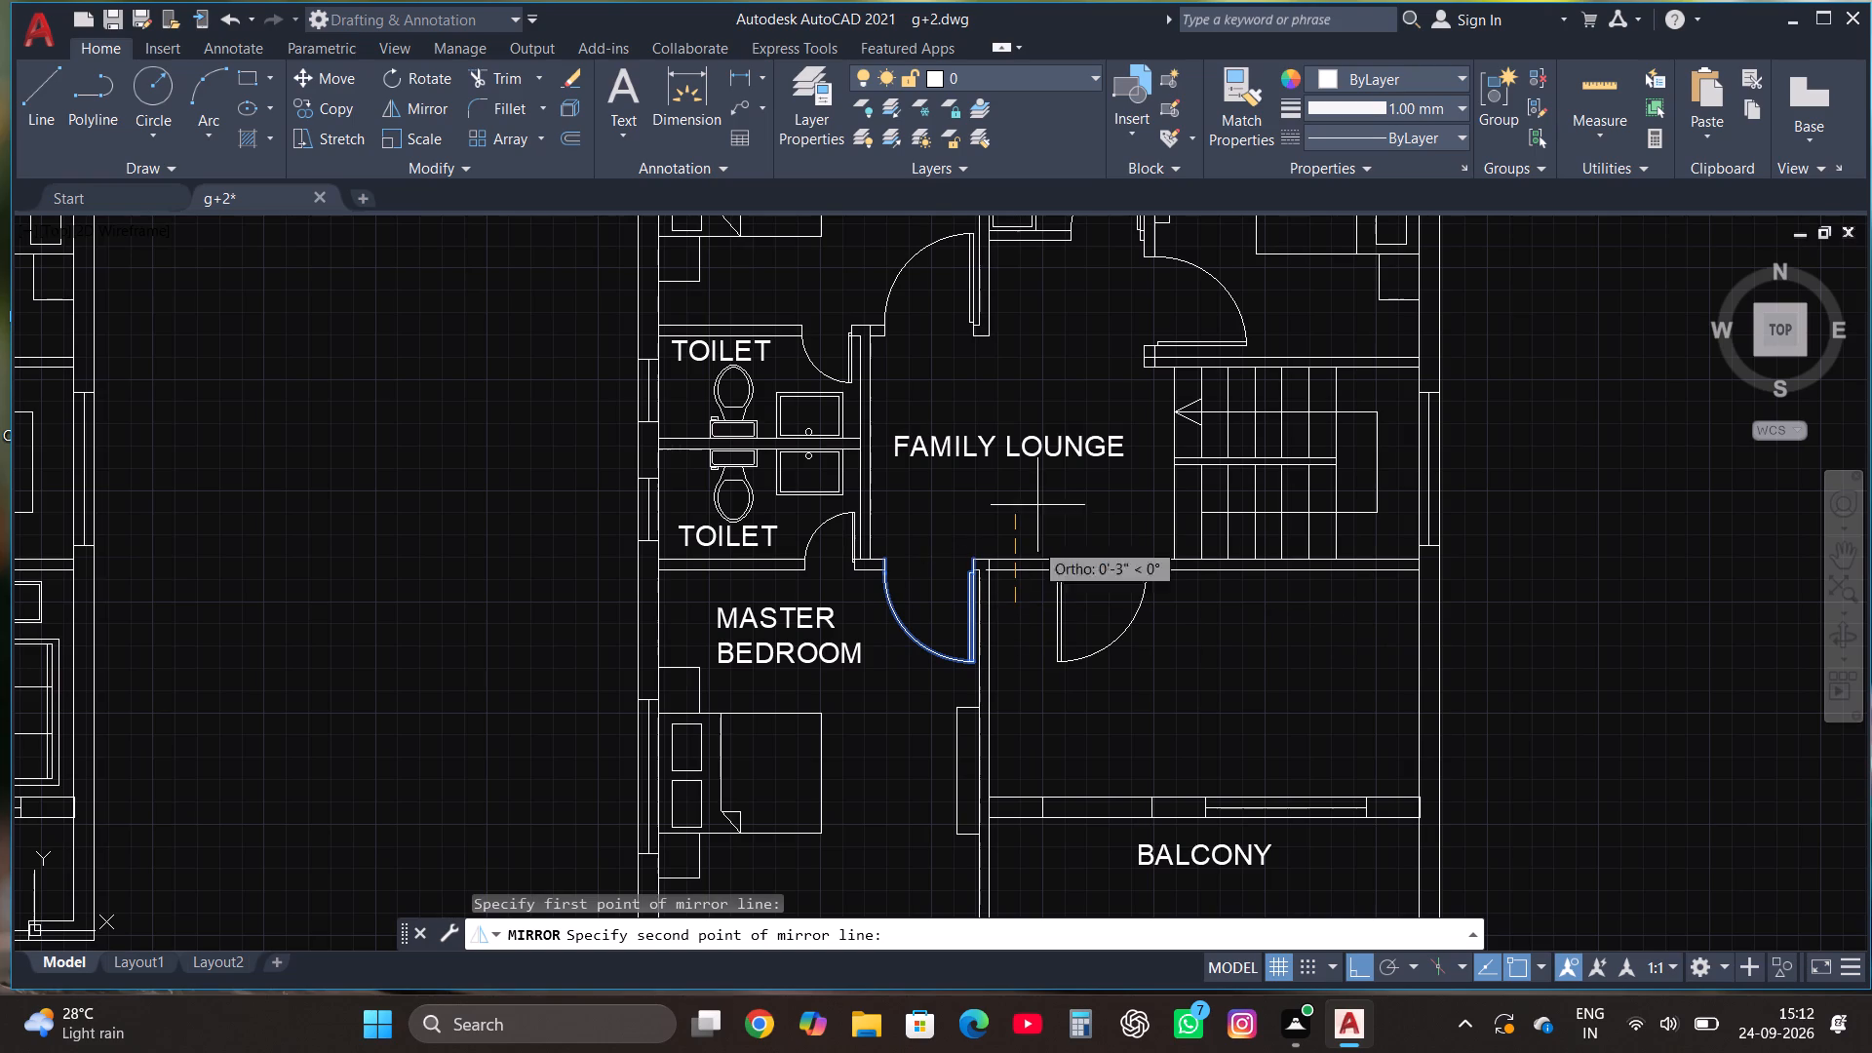
left_click(1033, 495)
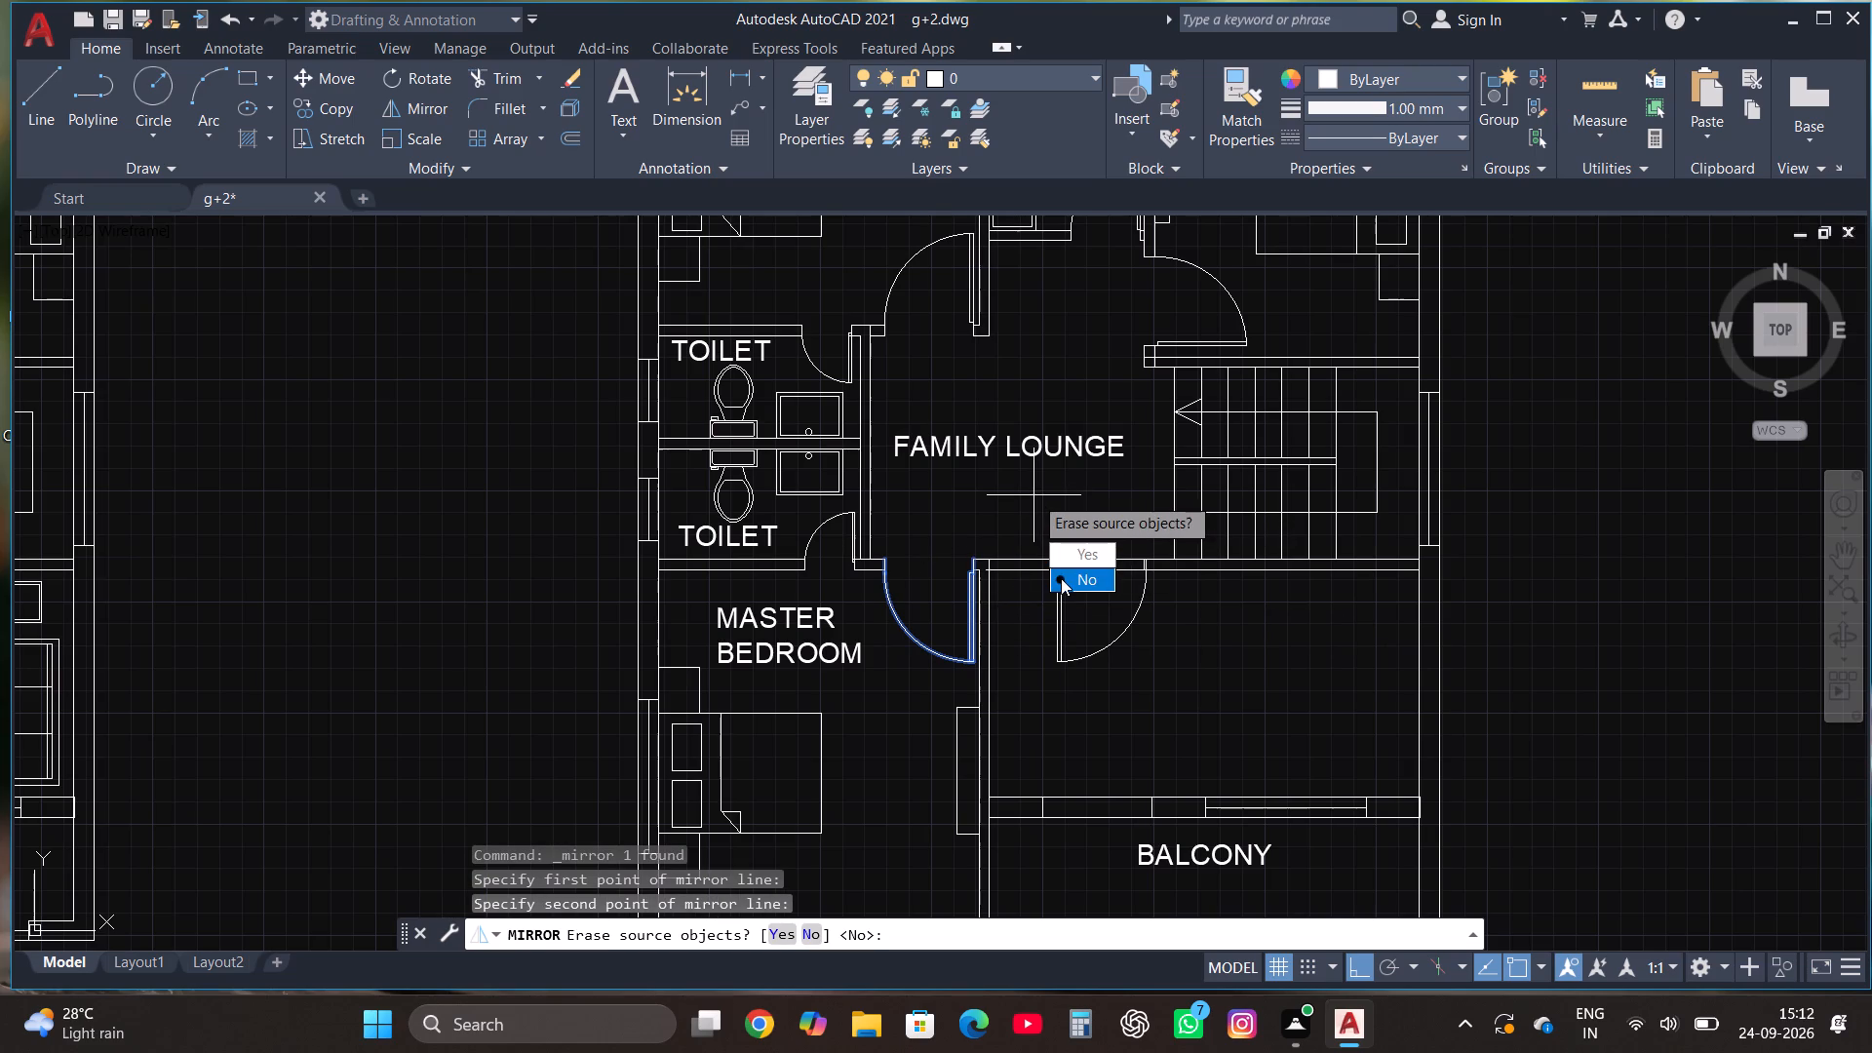
left_click_drag(1061, 578, 1033, 495)
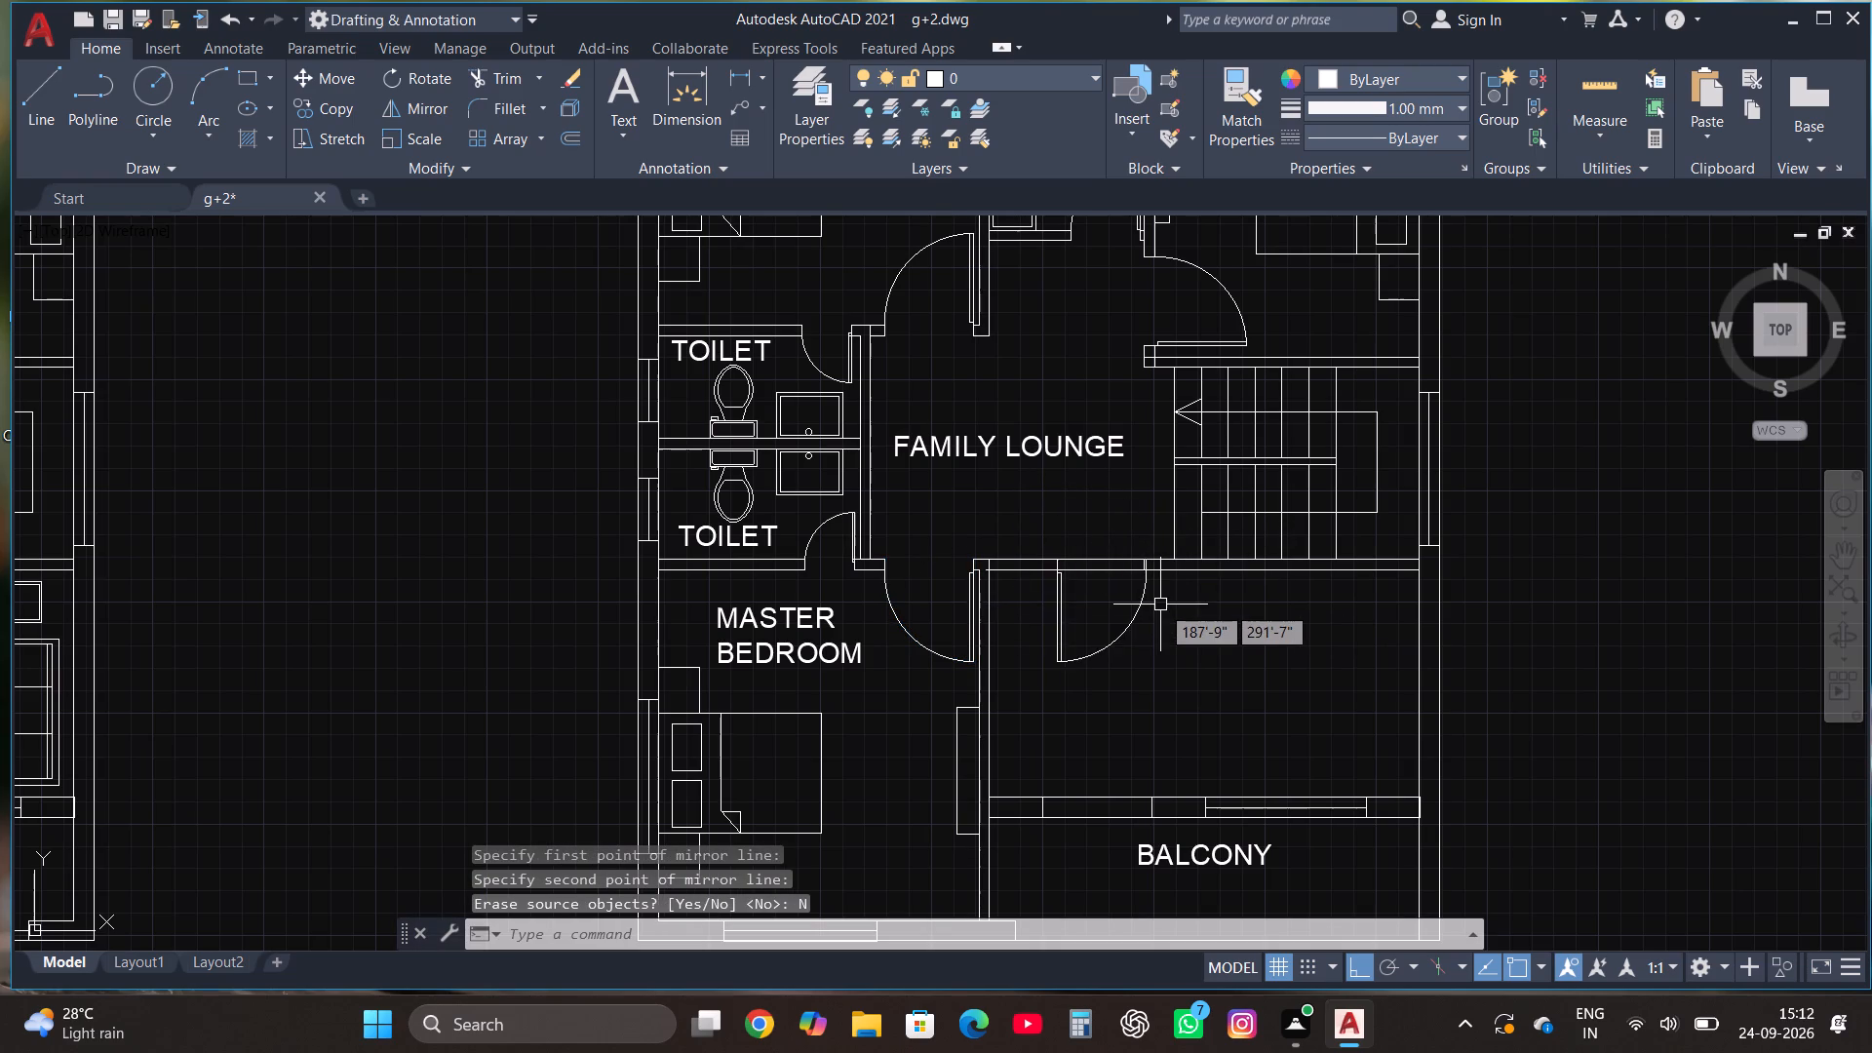
Delete the short vertical end line of the old stair wall beside the mirrored door's opening.
scroll(1160, 604, "up", 2)
left_click(1115, 517)
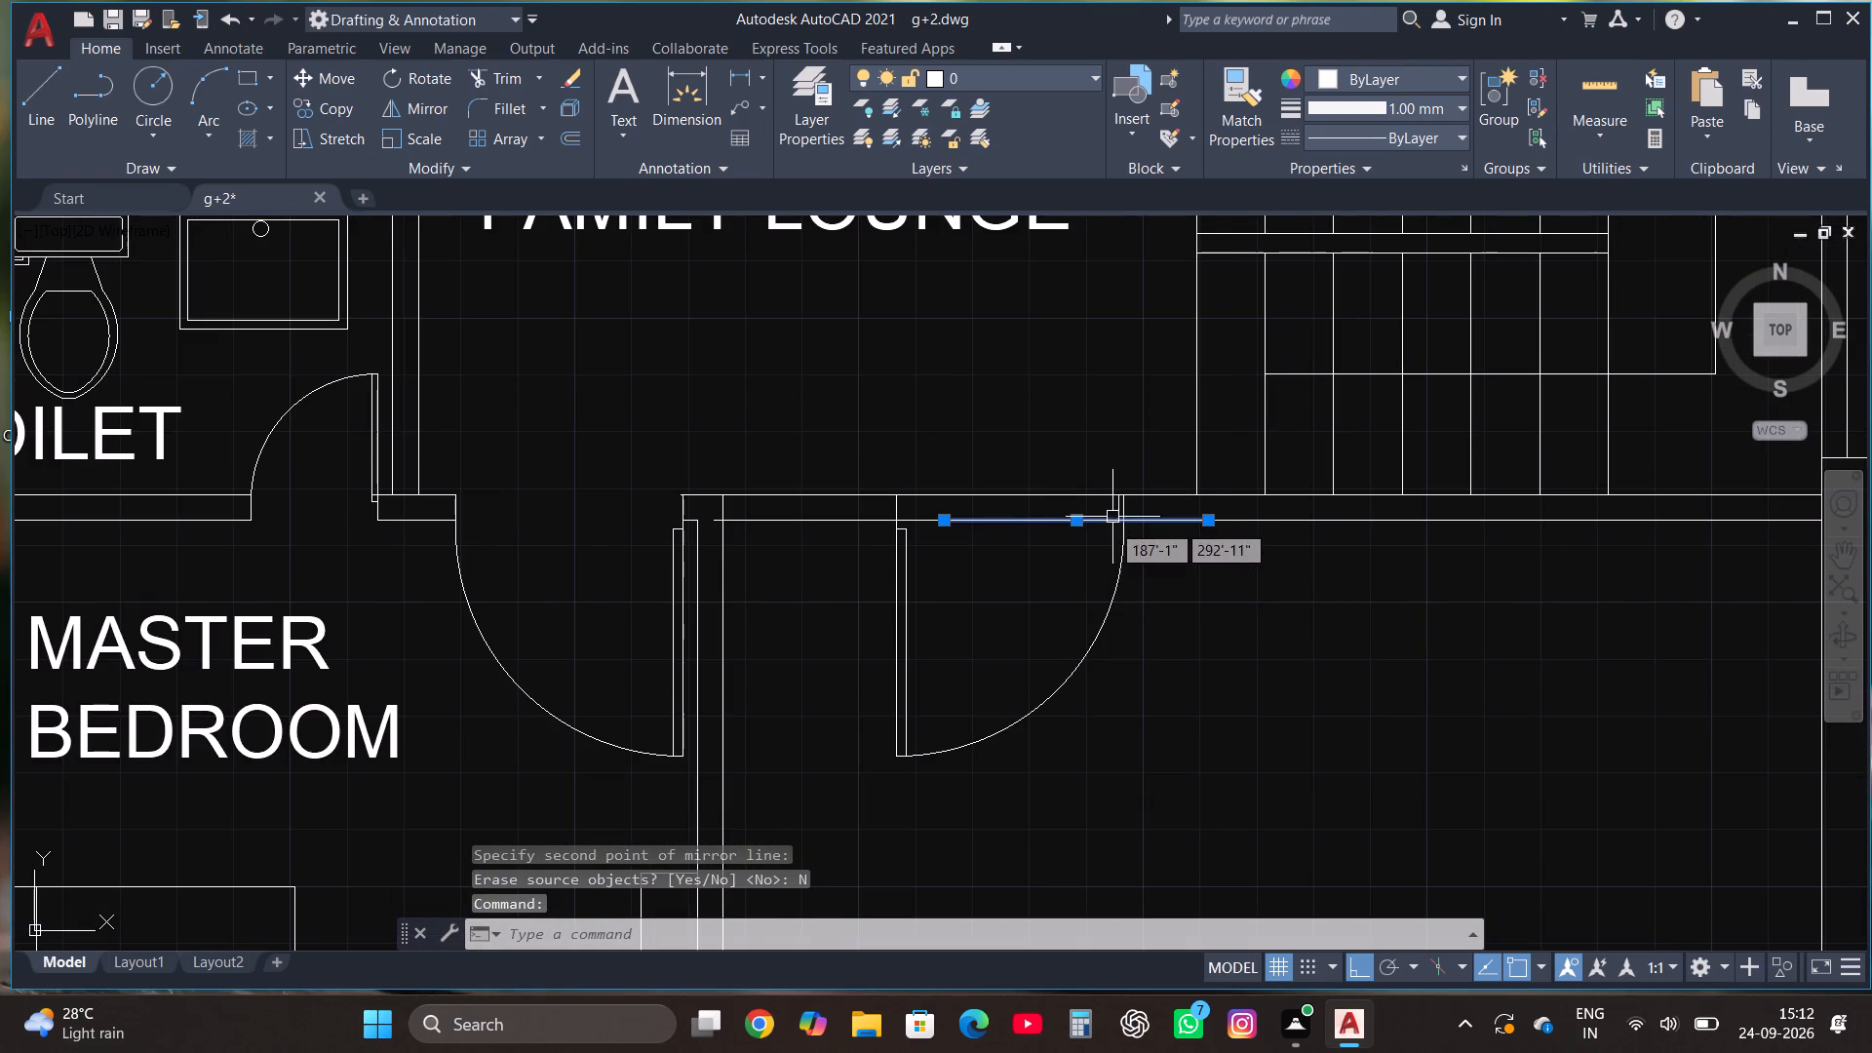
scroll(1088, 532, "up", 1)
key("Escape")
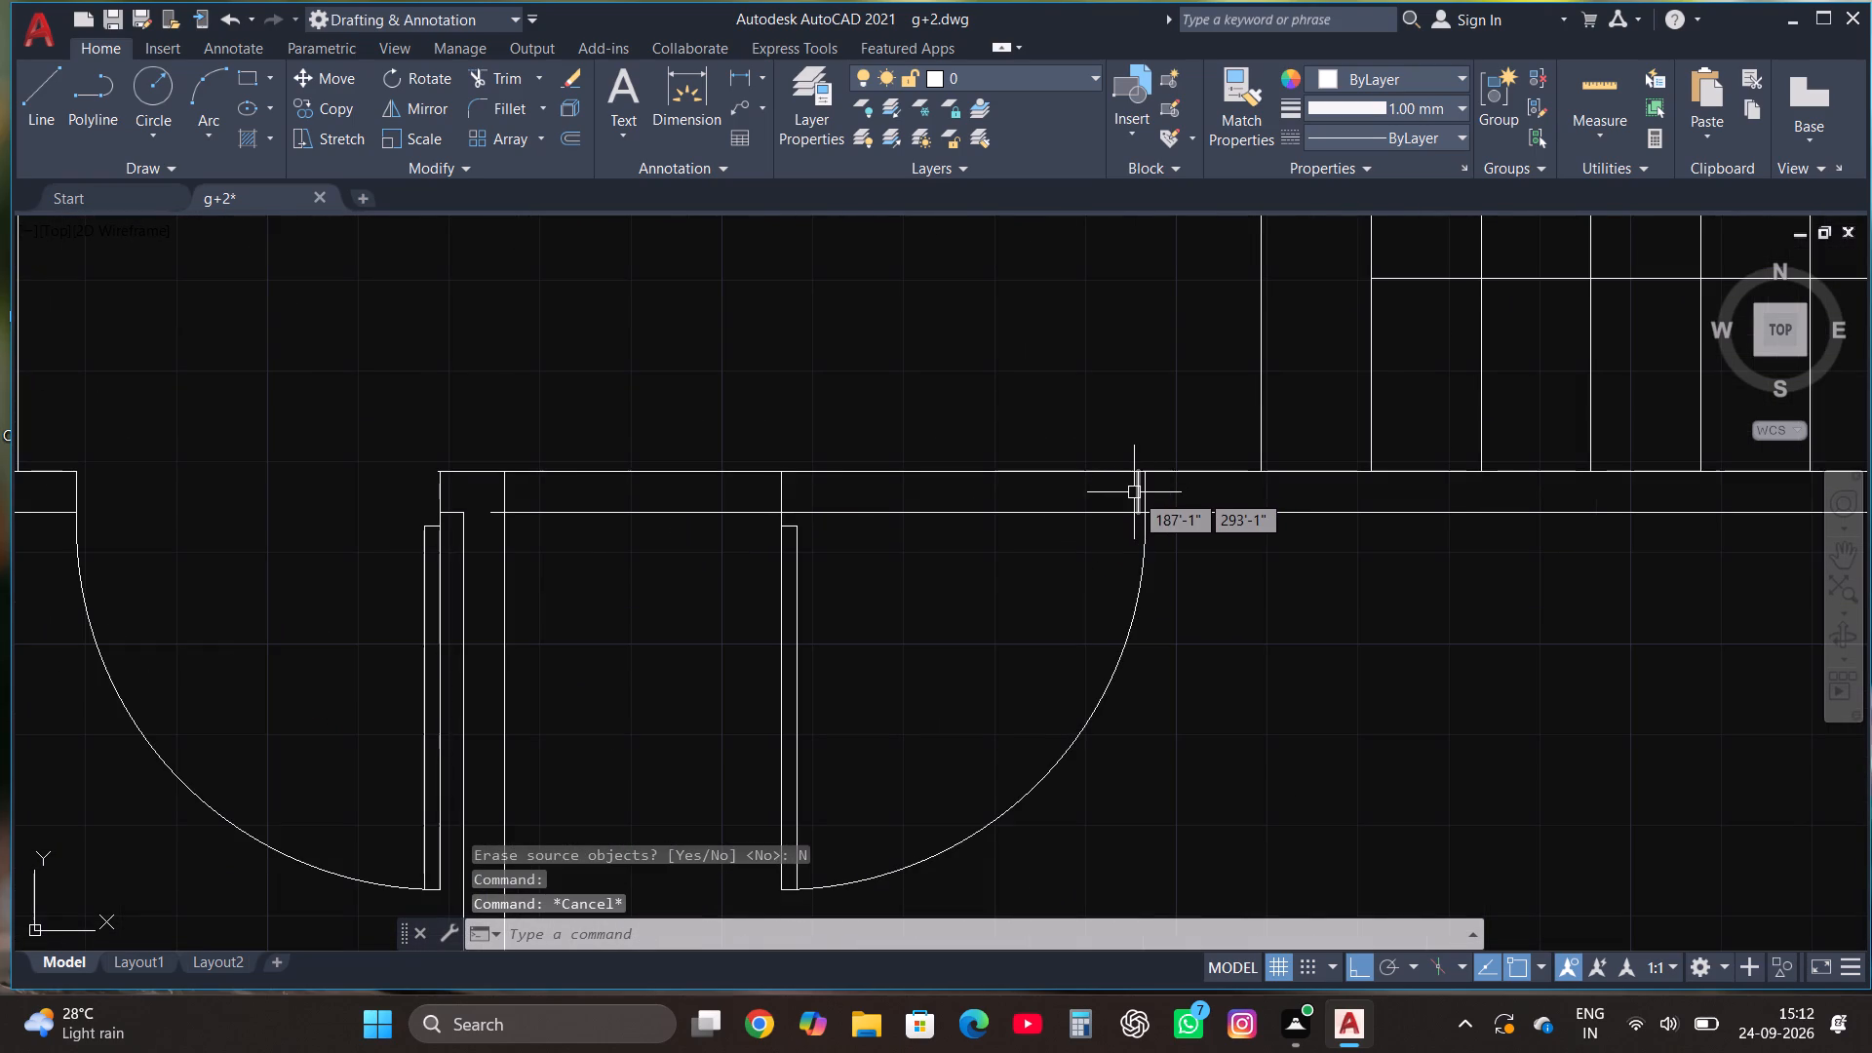
left_click(1134, 492)
key("Delete")
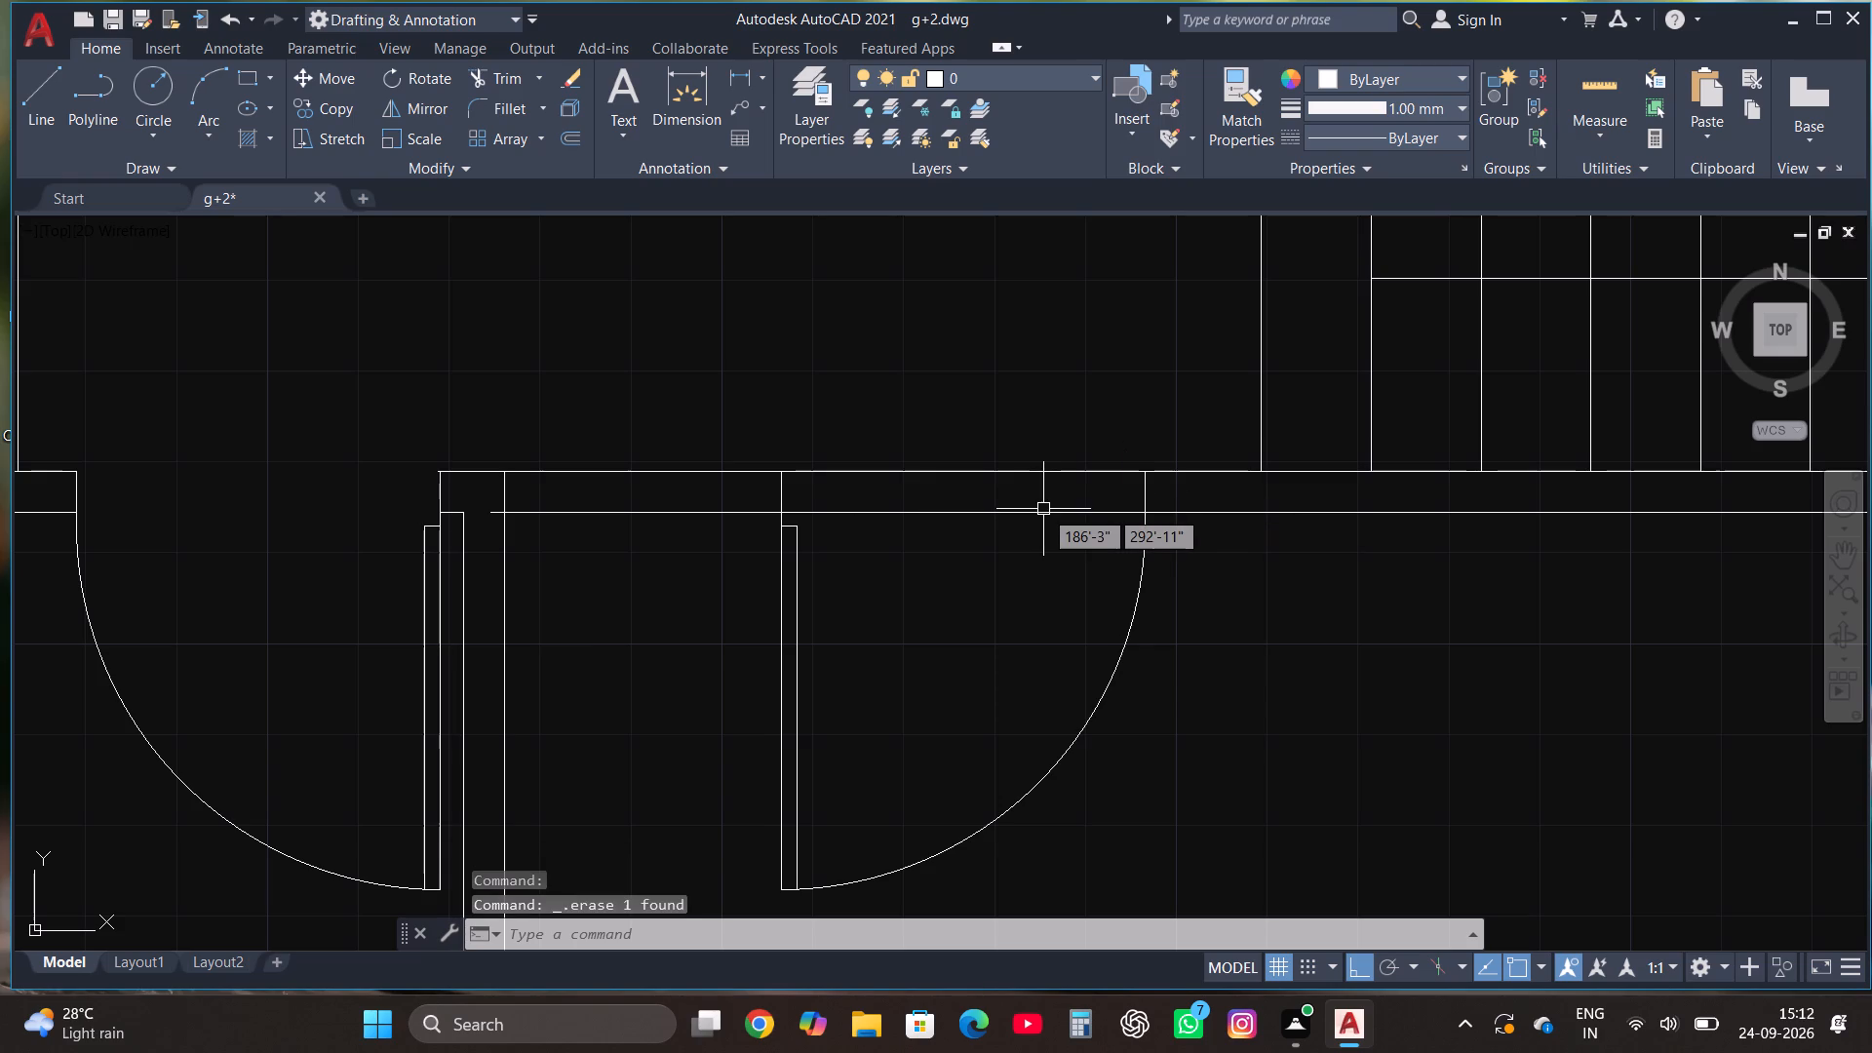
Trim both partition wall lines across the mirrored door's opening, including the leftover stubs past the door's swing arc.
scroll(1092, 507, "down", 1)
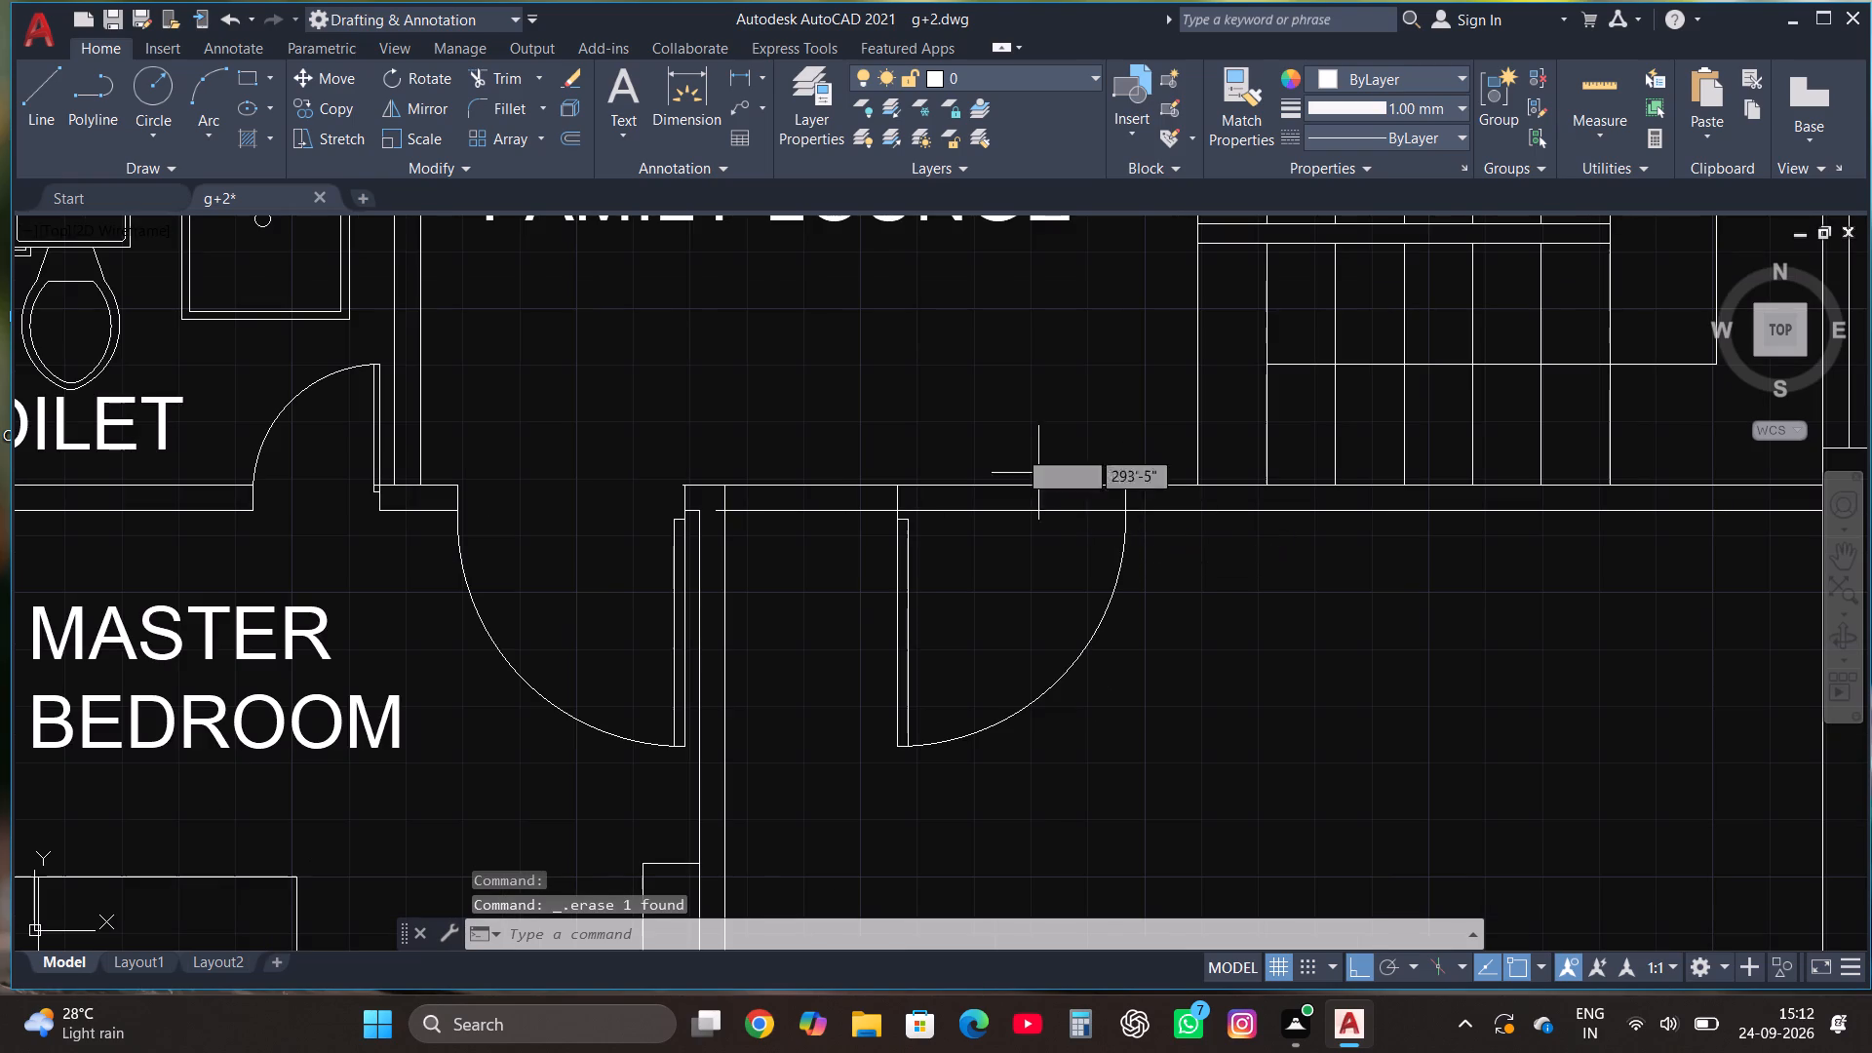
left_click(516, 79)
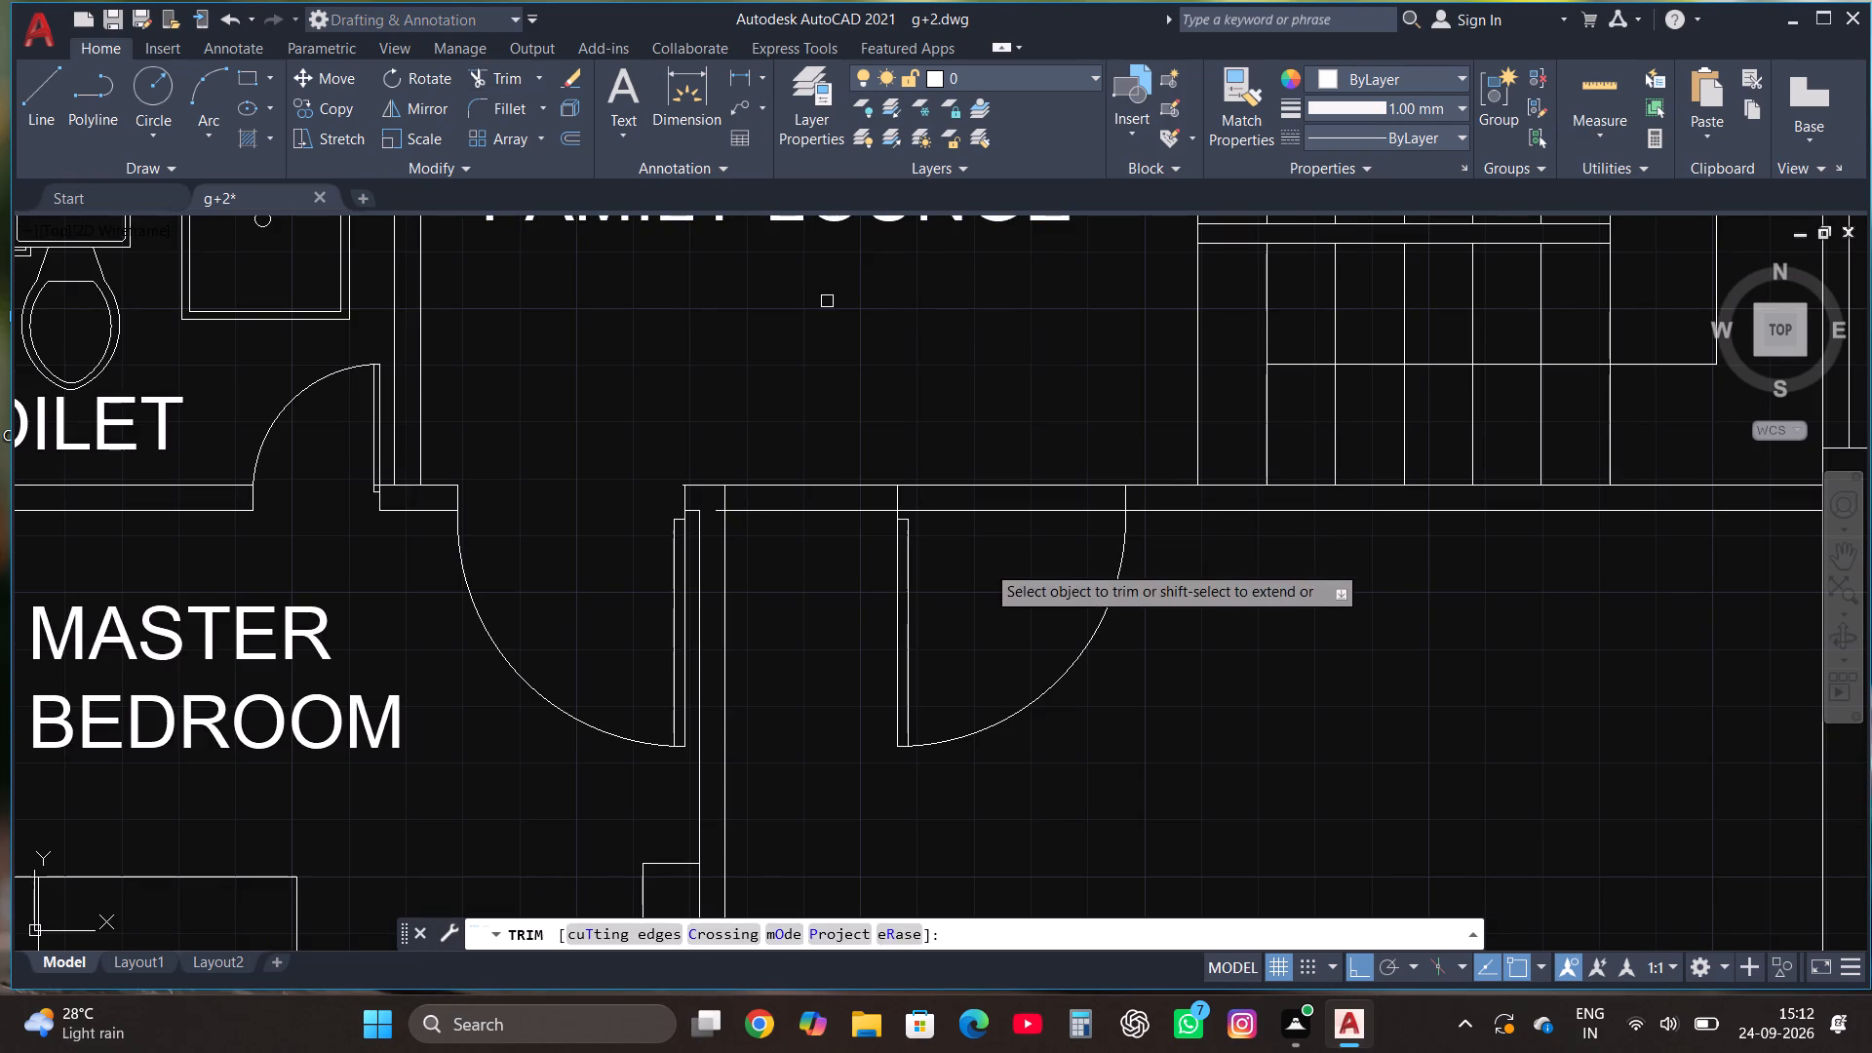
left_click(989, 582)
left_click(992, 448)
left_click(932, 507)
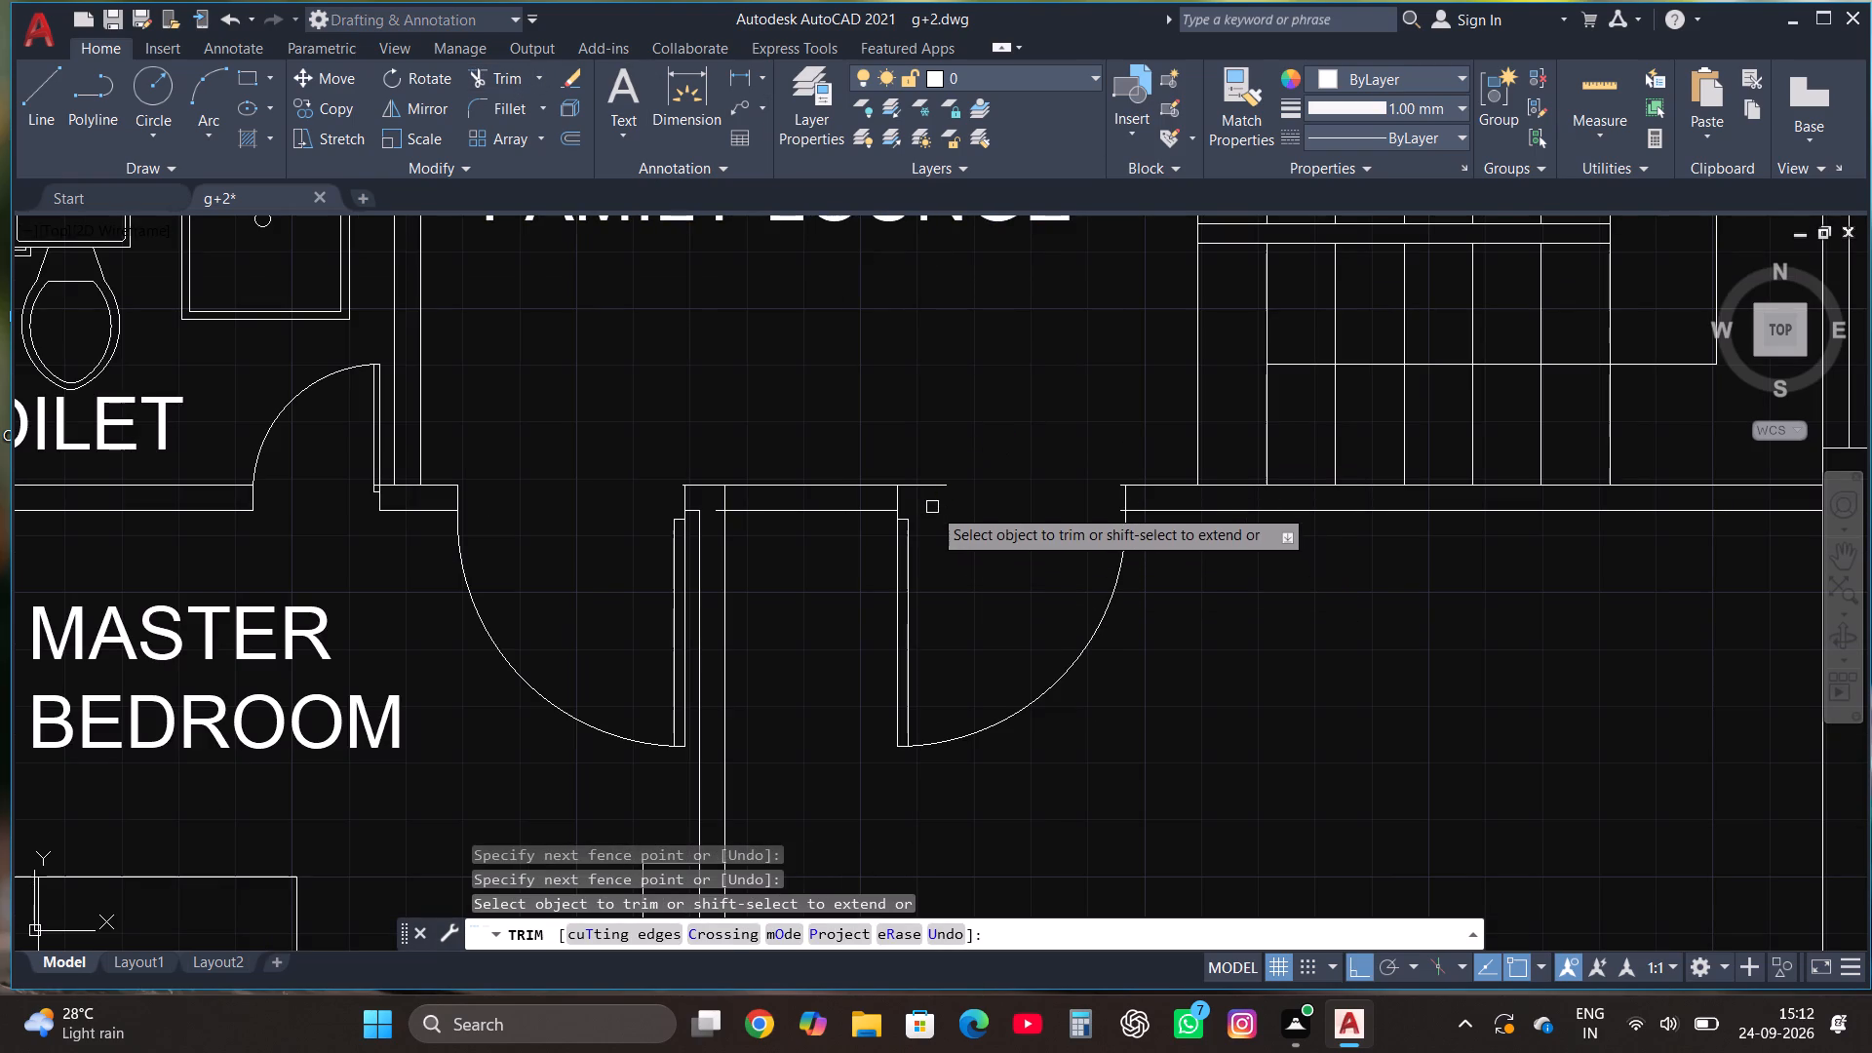
left_click(931, 488)
scroll(1115, 481, "up", 3)
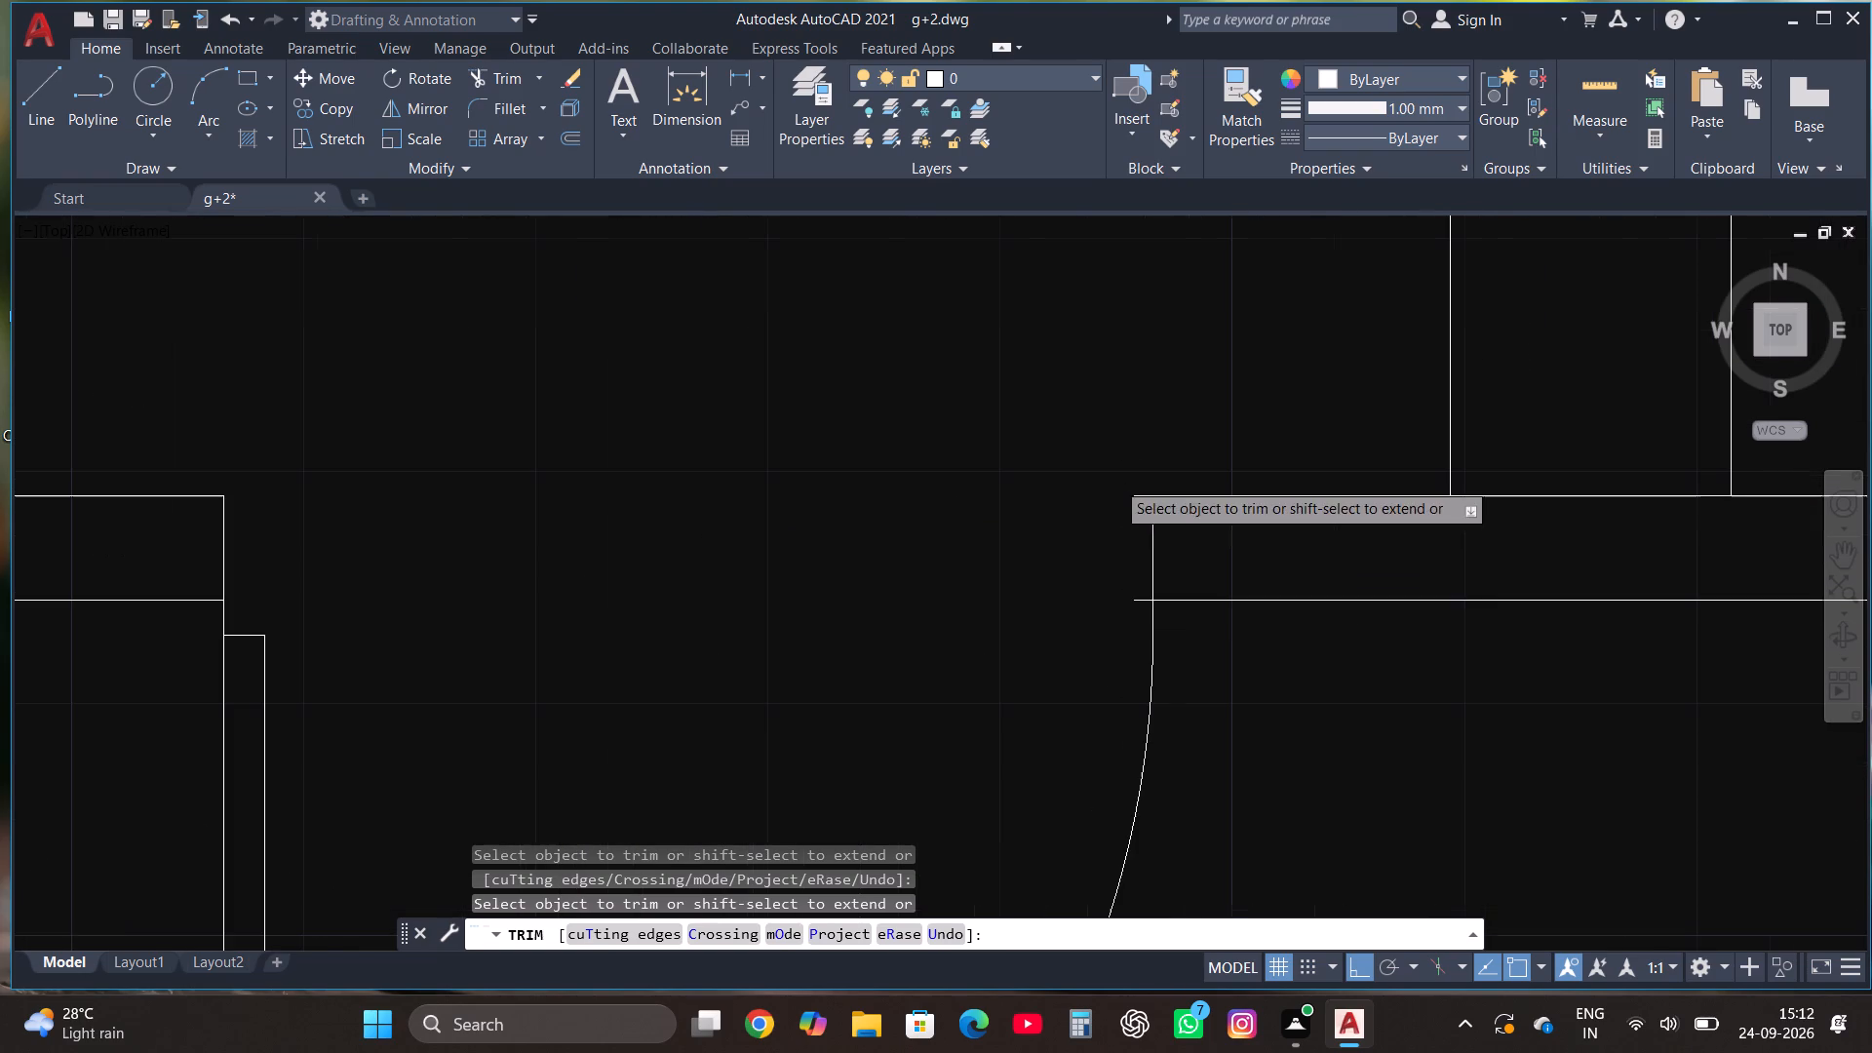
left_click(1144, 620)
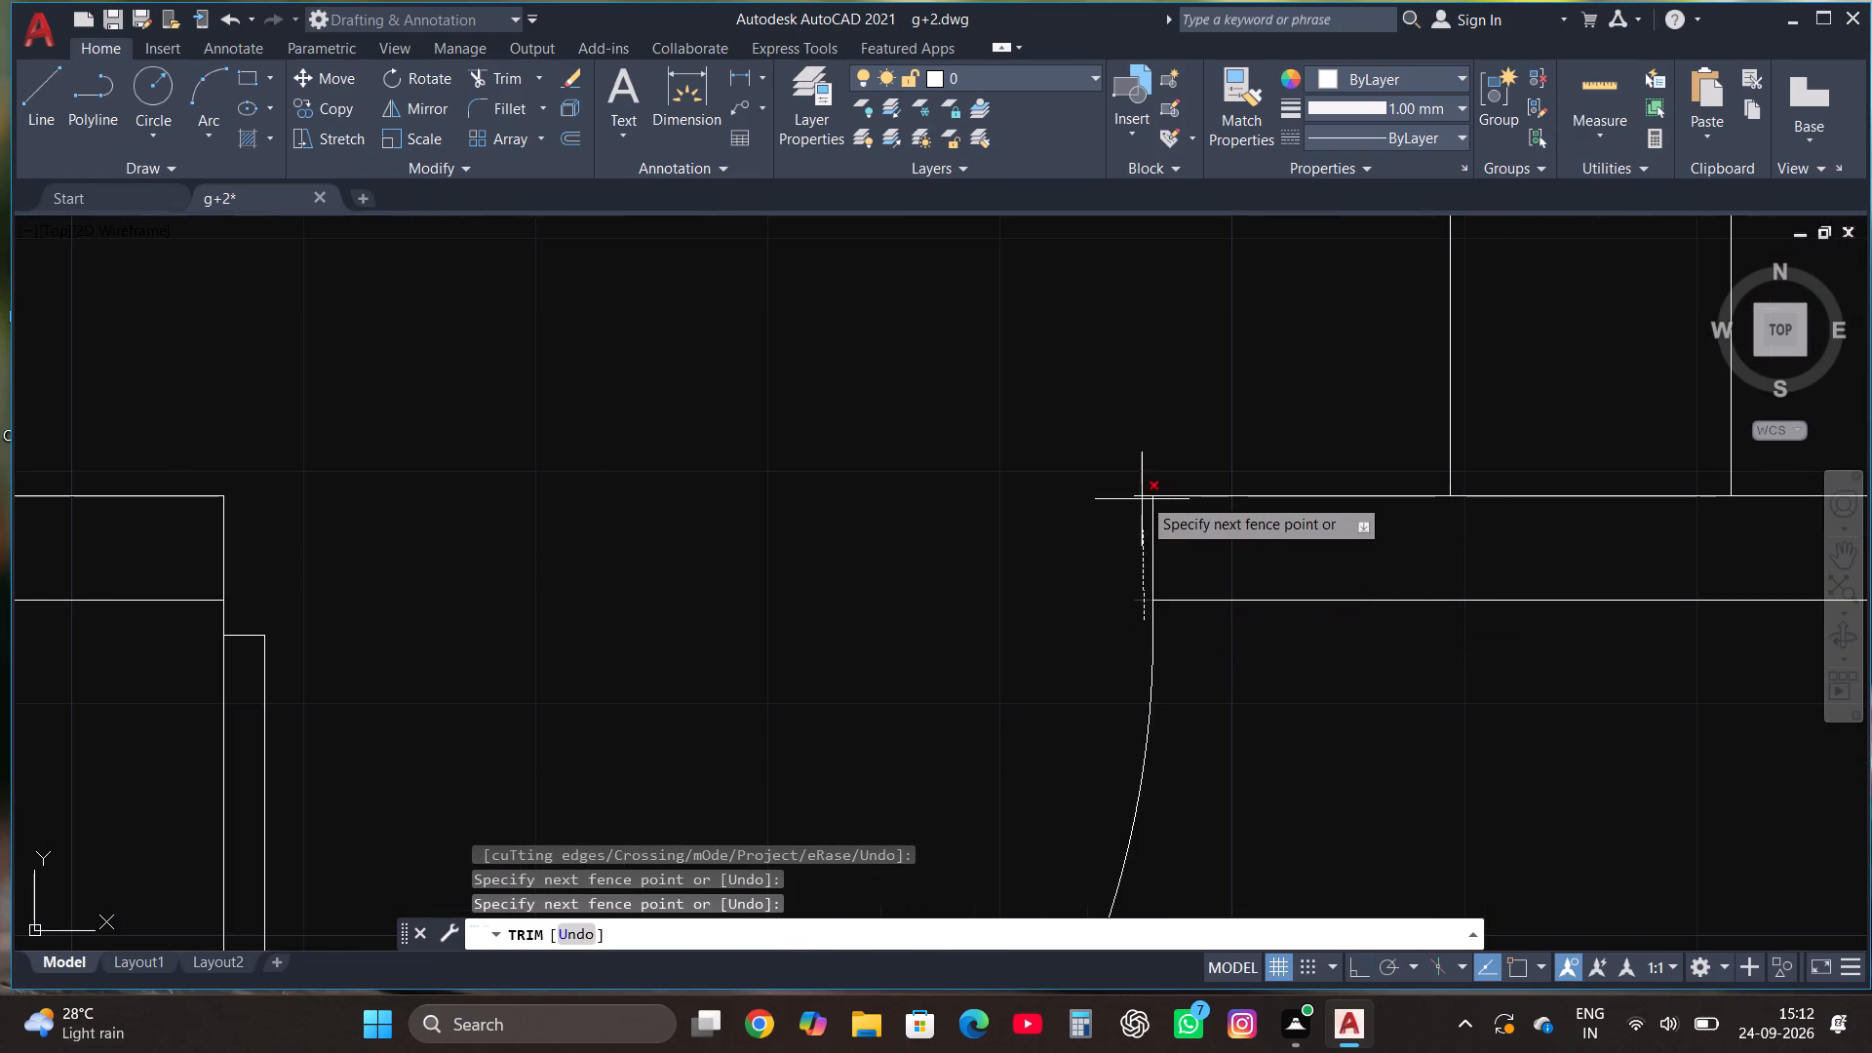
left_click(1142, 428)
Remove the sliding door's middle line and its two inner vertical lines from the wall between the enclosed room and the balcony.
scroll(1024, 529, "down", 3)
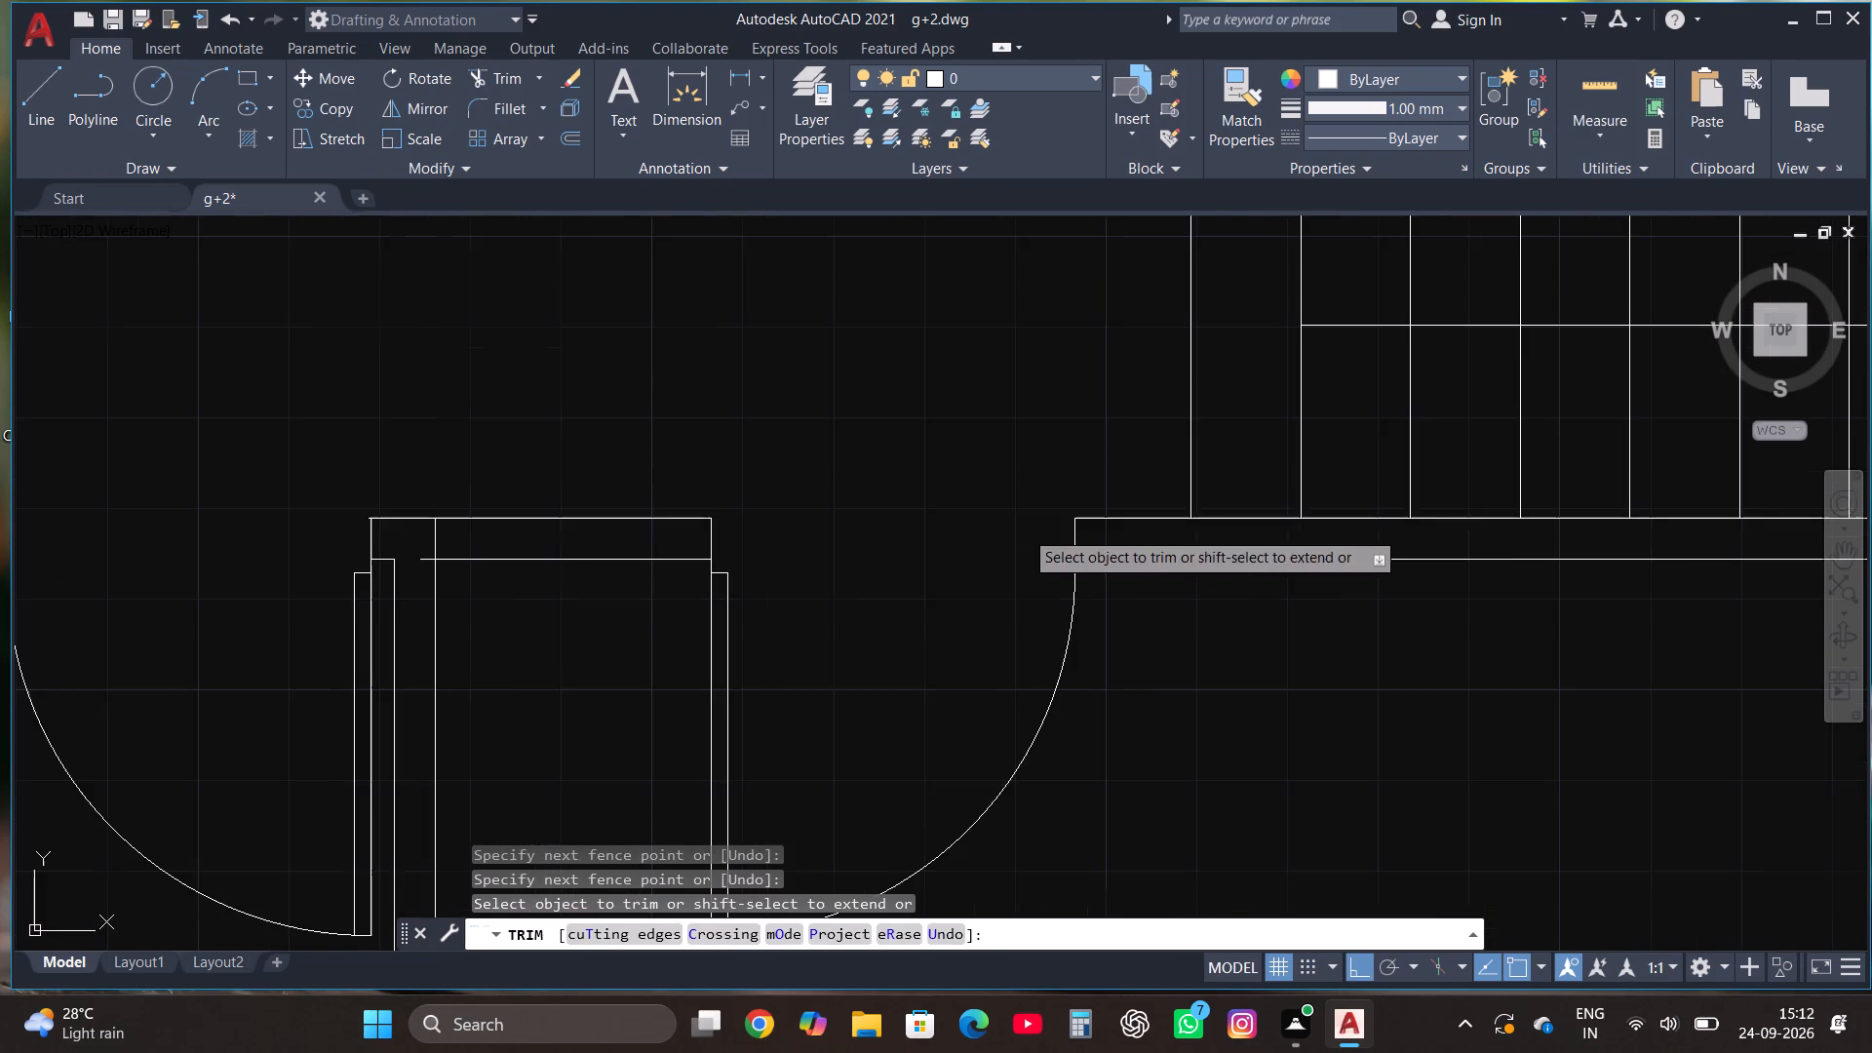
scroll(1127, 455, "down", 3)
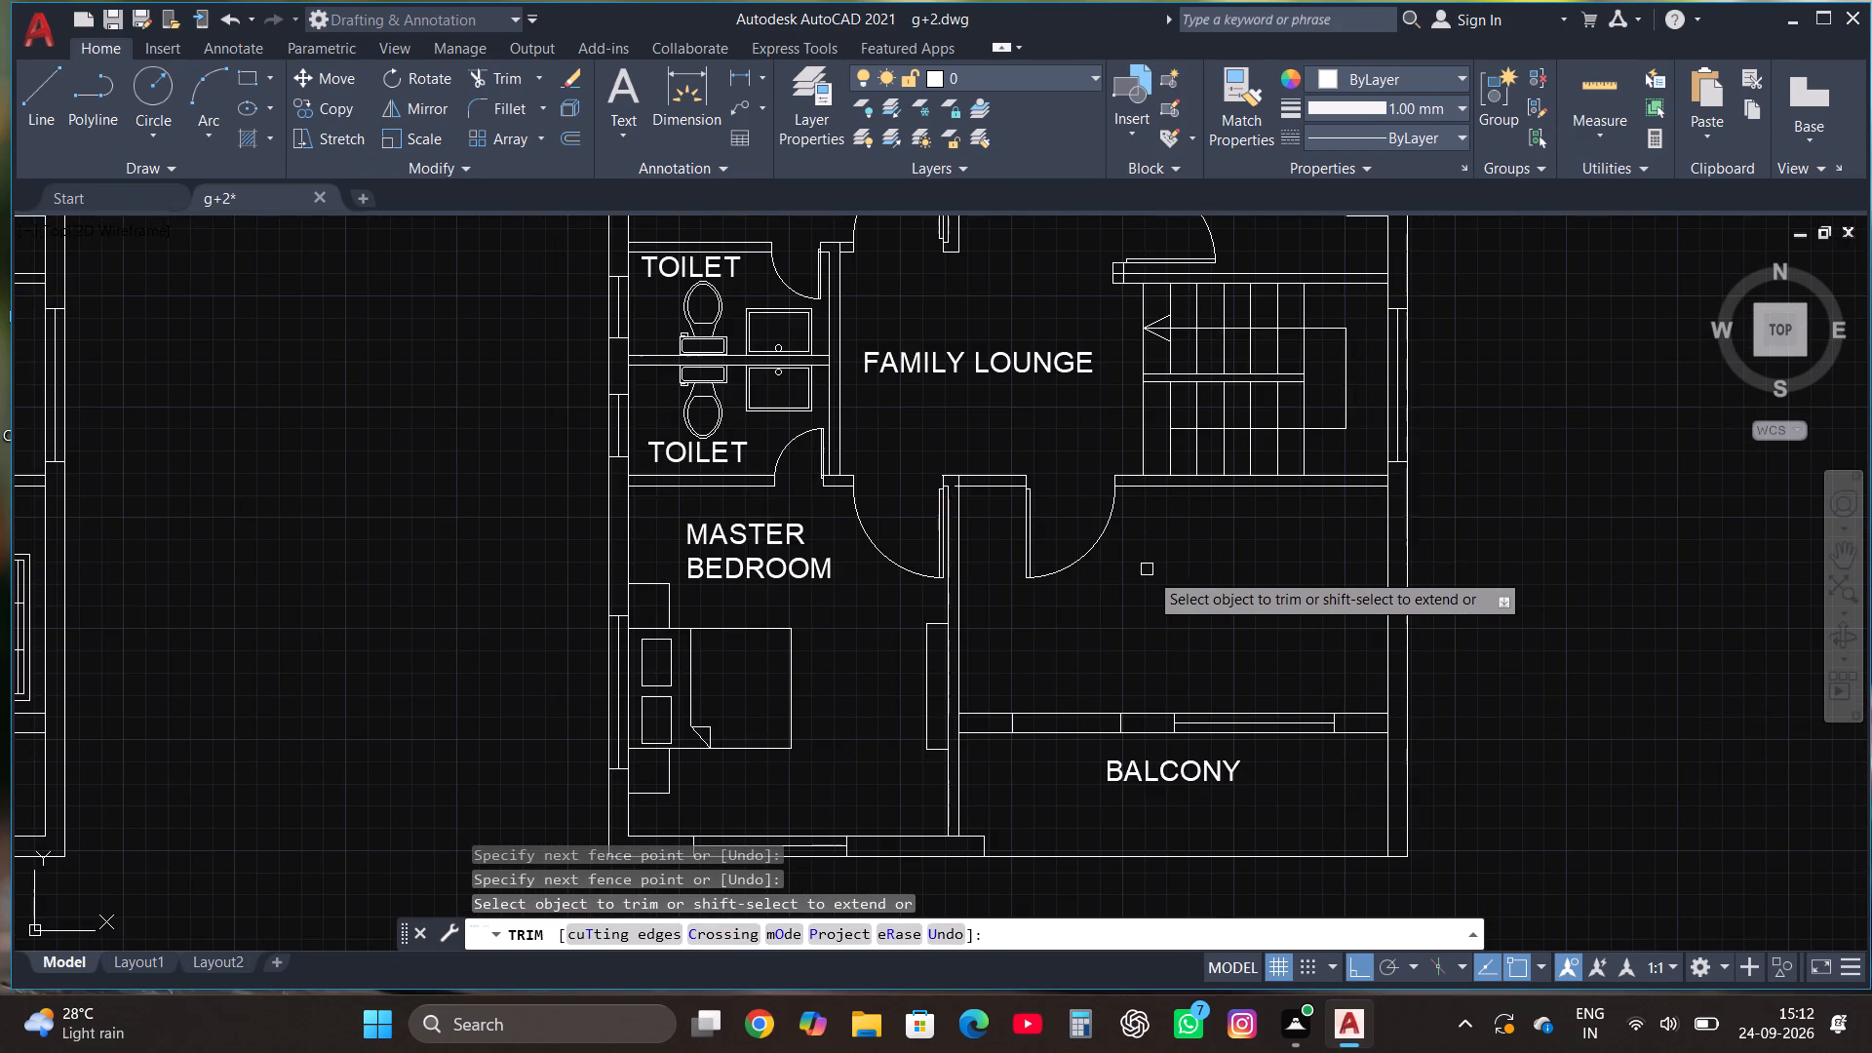
scroll(1186, 589, "down", 1)
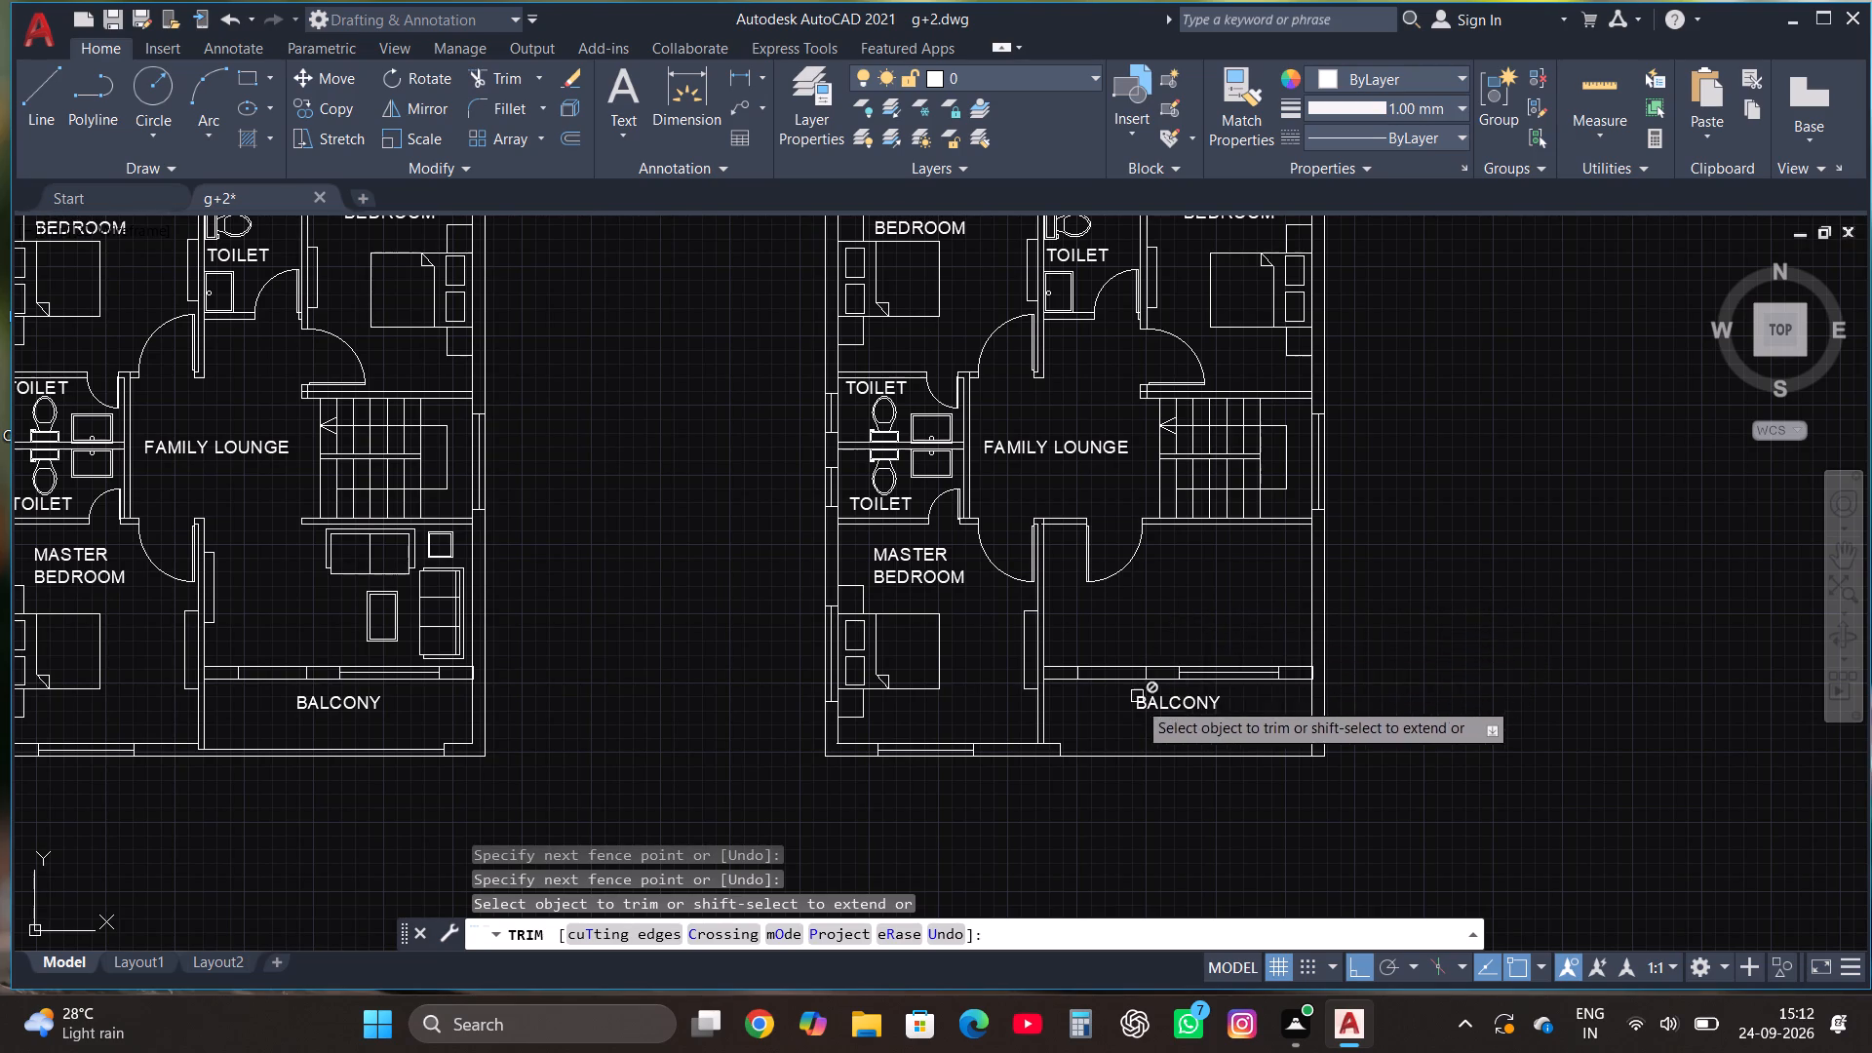
scroll(1137, 706, "up", 2)
left_click(1316, 633)
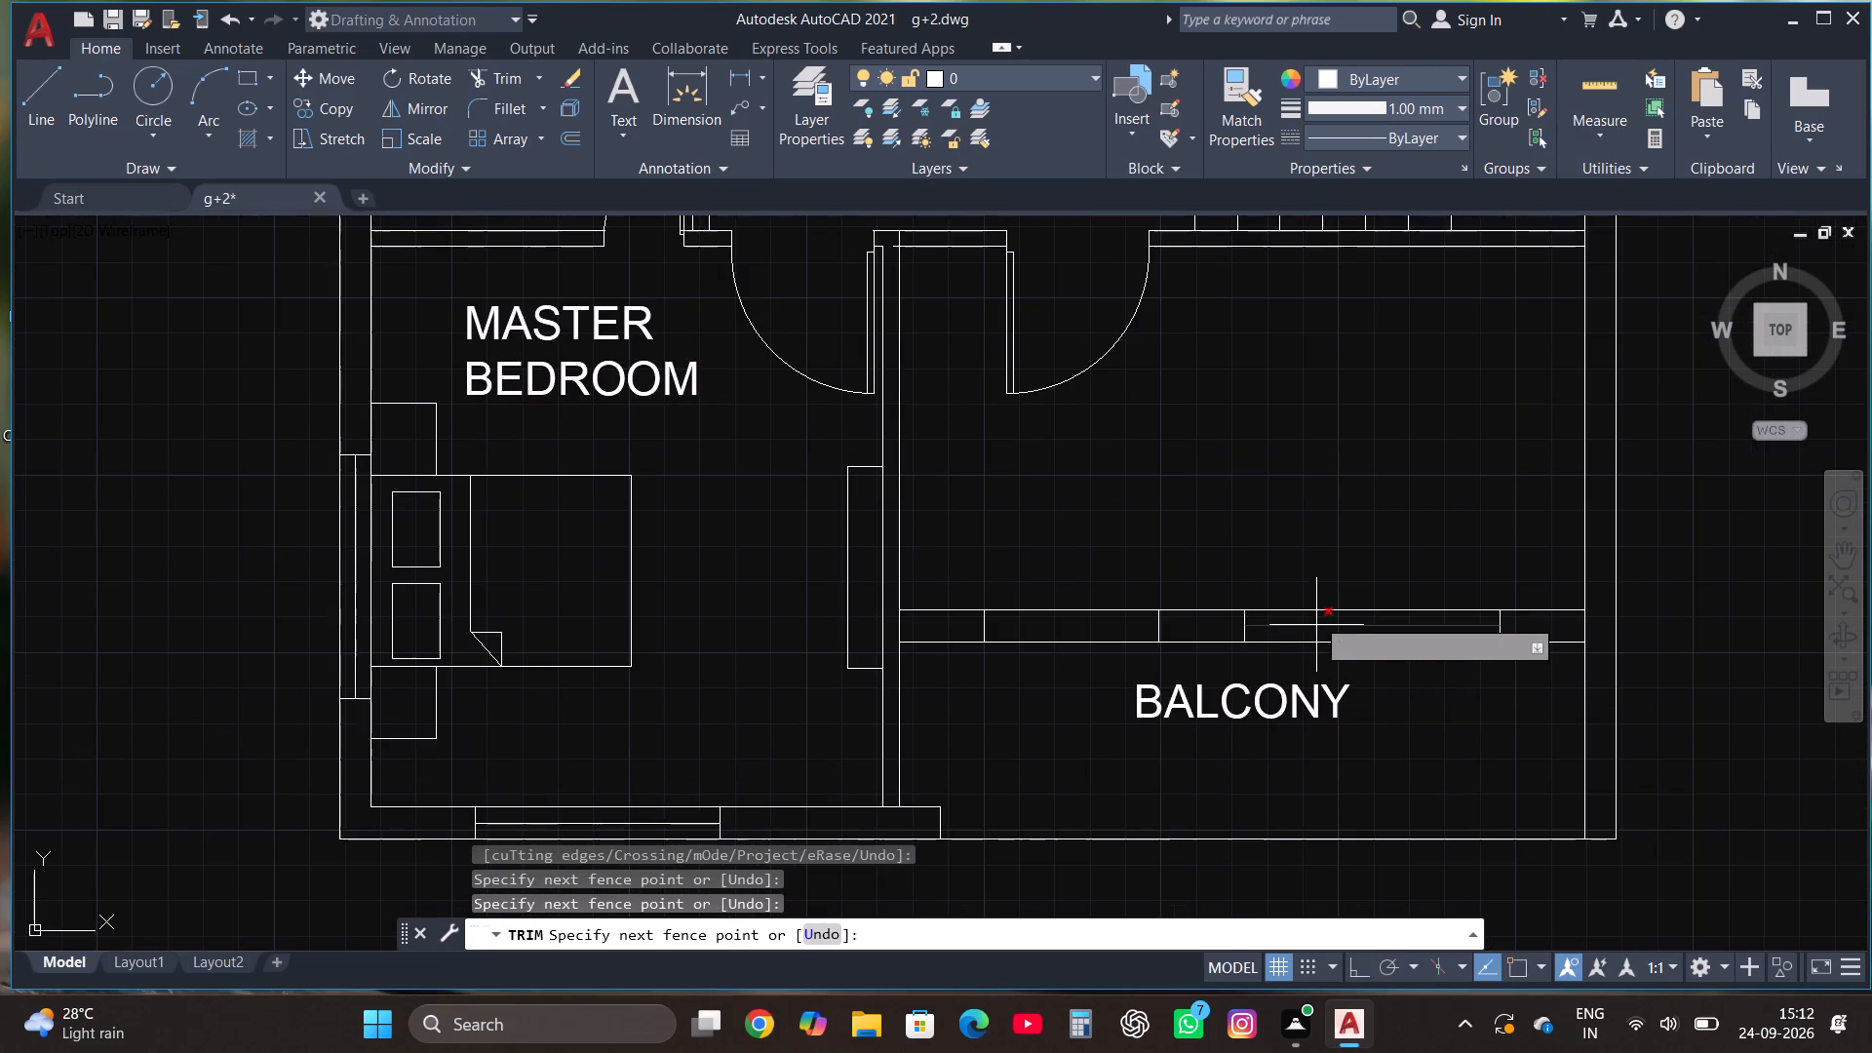
left_click(1315, 617)
left_click(1245, 626)
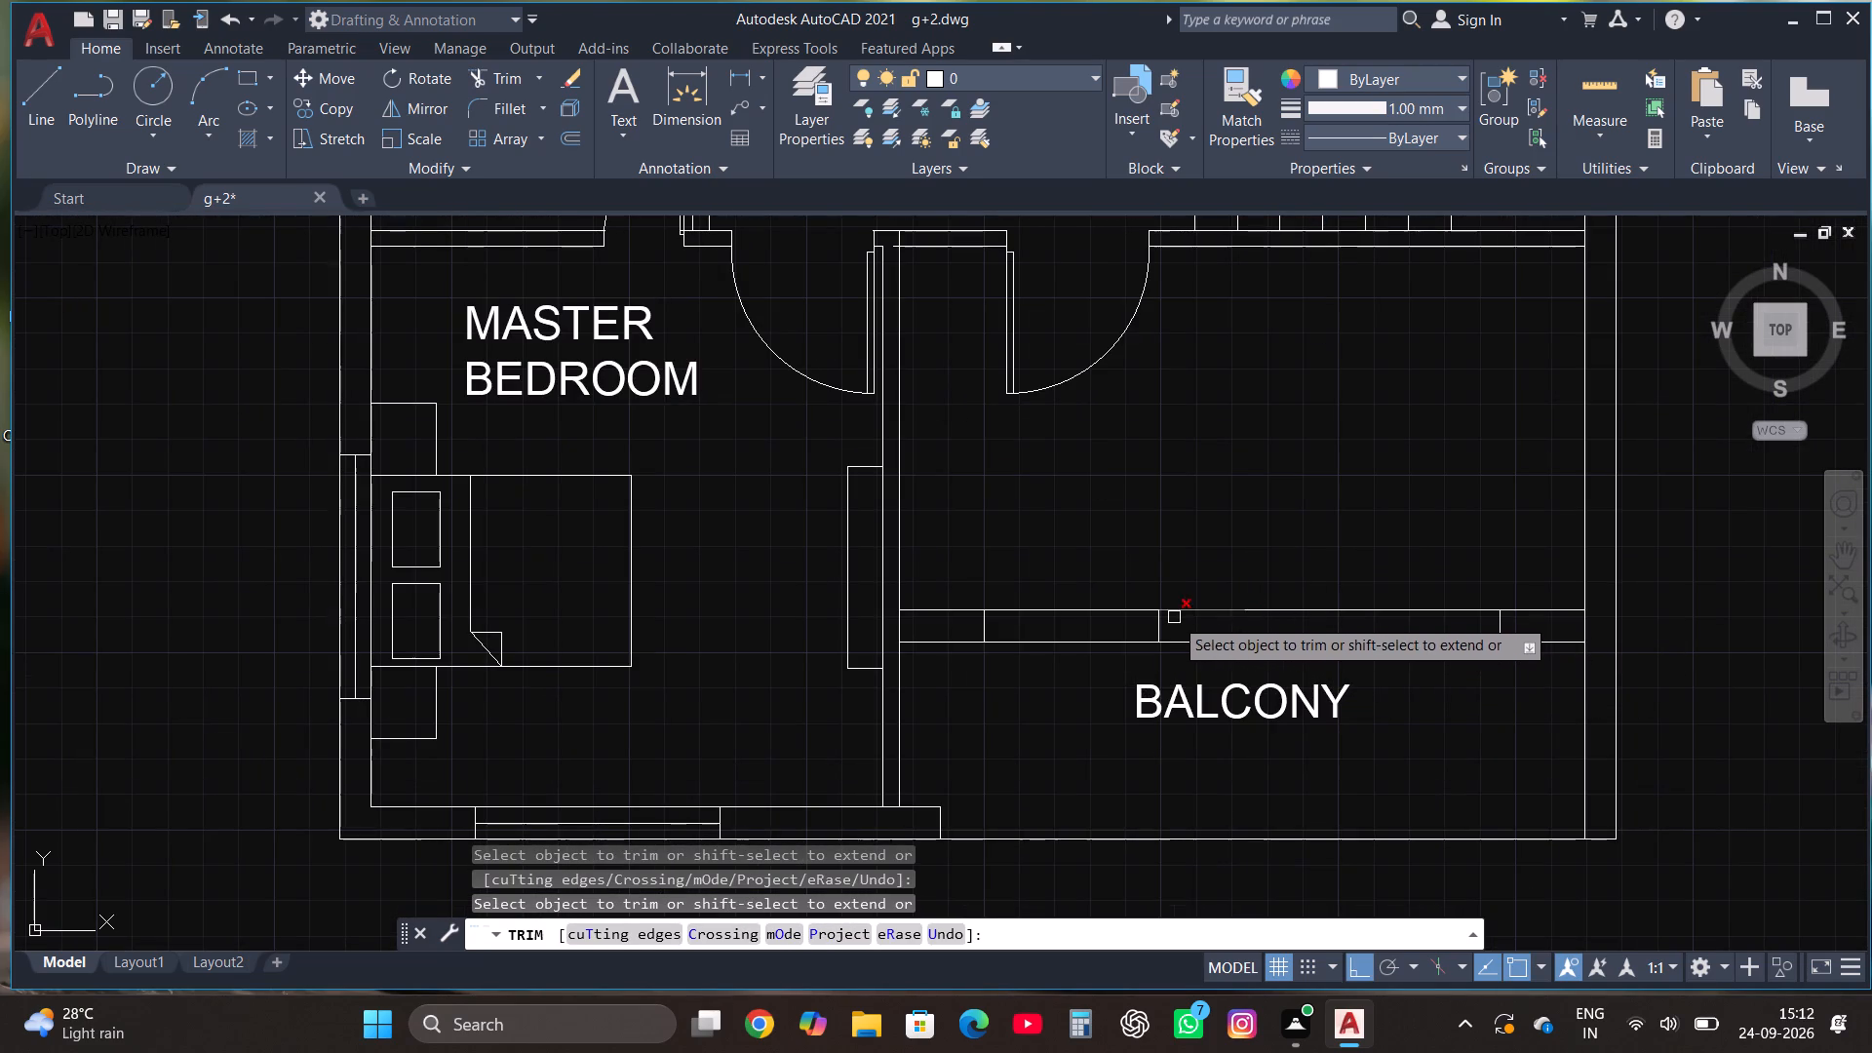
left_click(1153, 624)
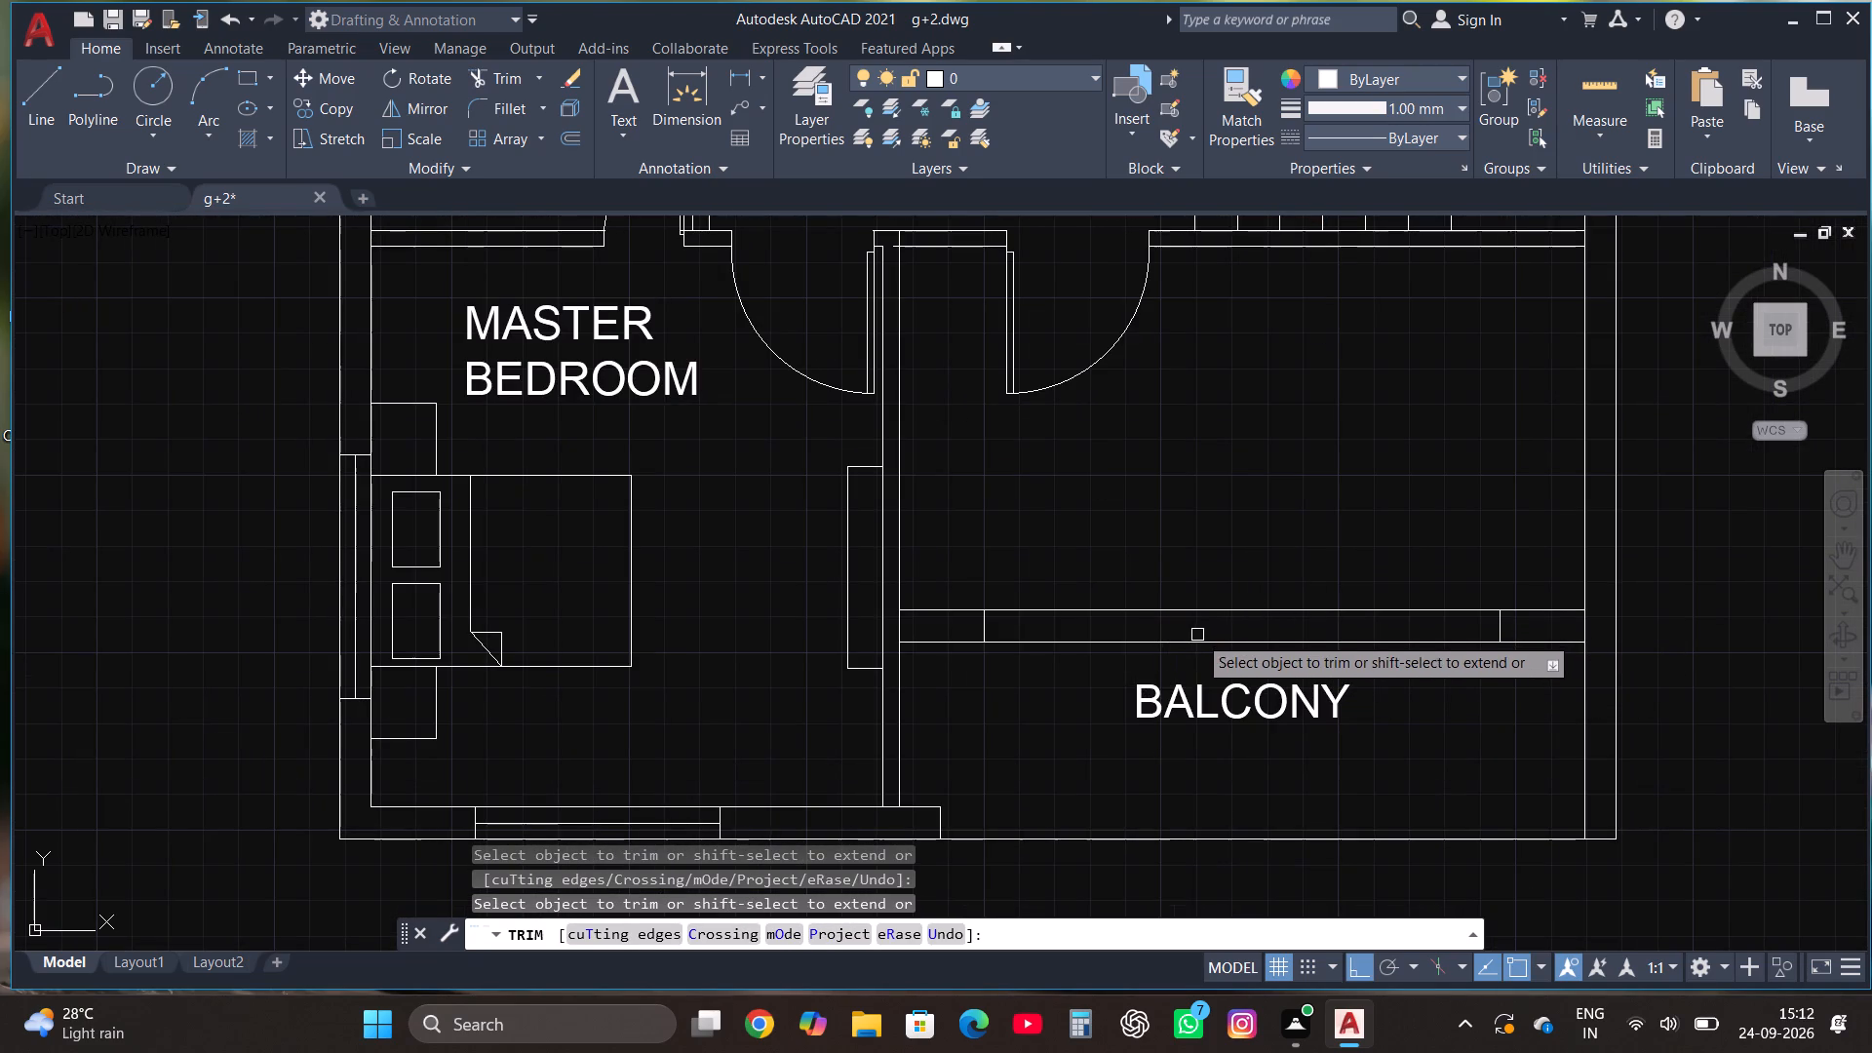
scroll(1211, 660, "down", 2)
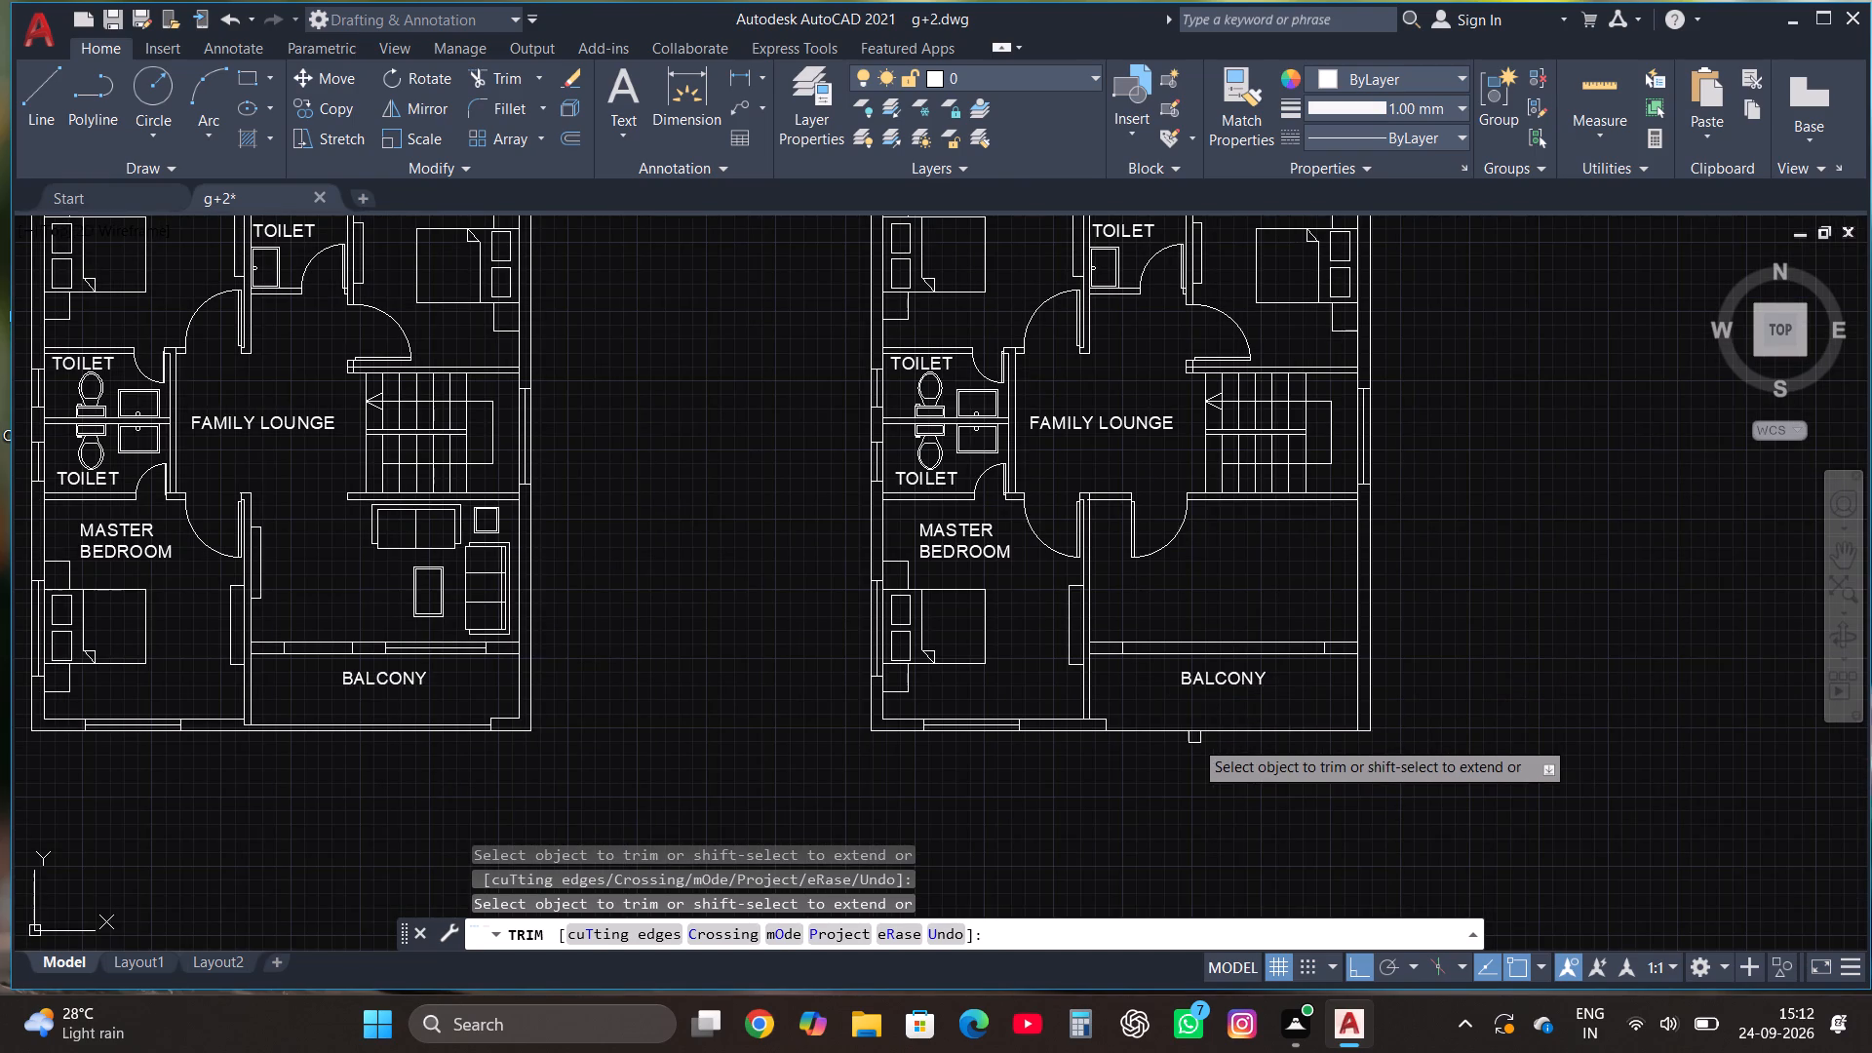
scroll(1183, 778, "down", 1)
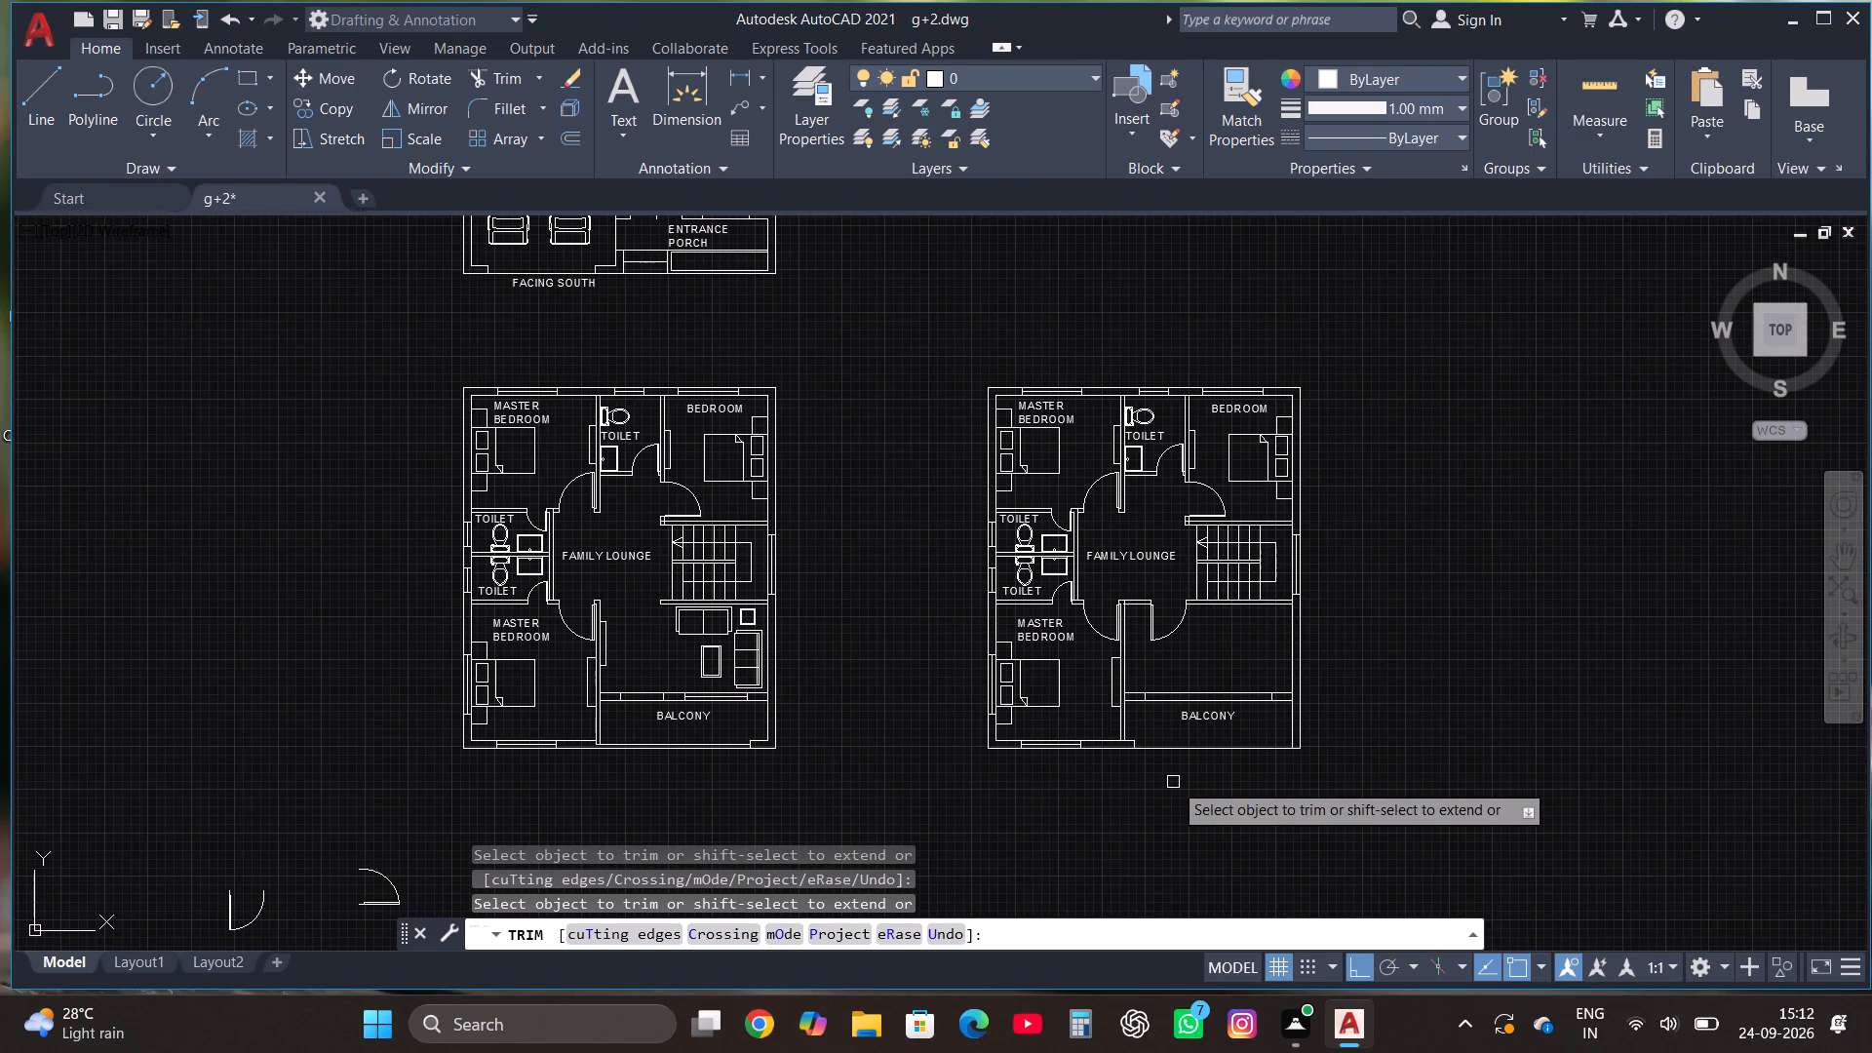
key("Escape")
Insert the Trees - Imperial block from the tool palettes in the empty space east of the reworked plan, and close the palettes.
scroll(1242, 719, "down", 1)
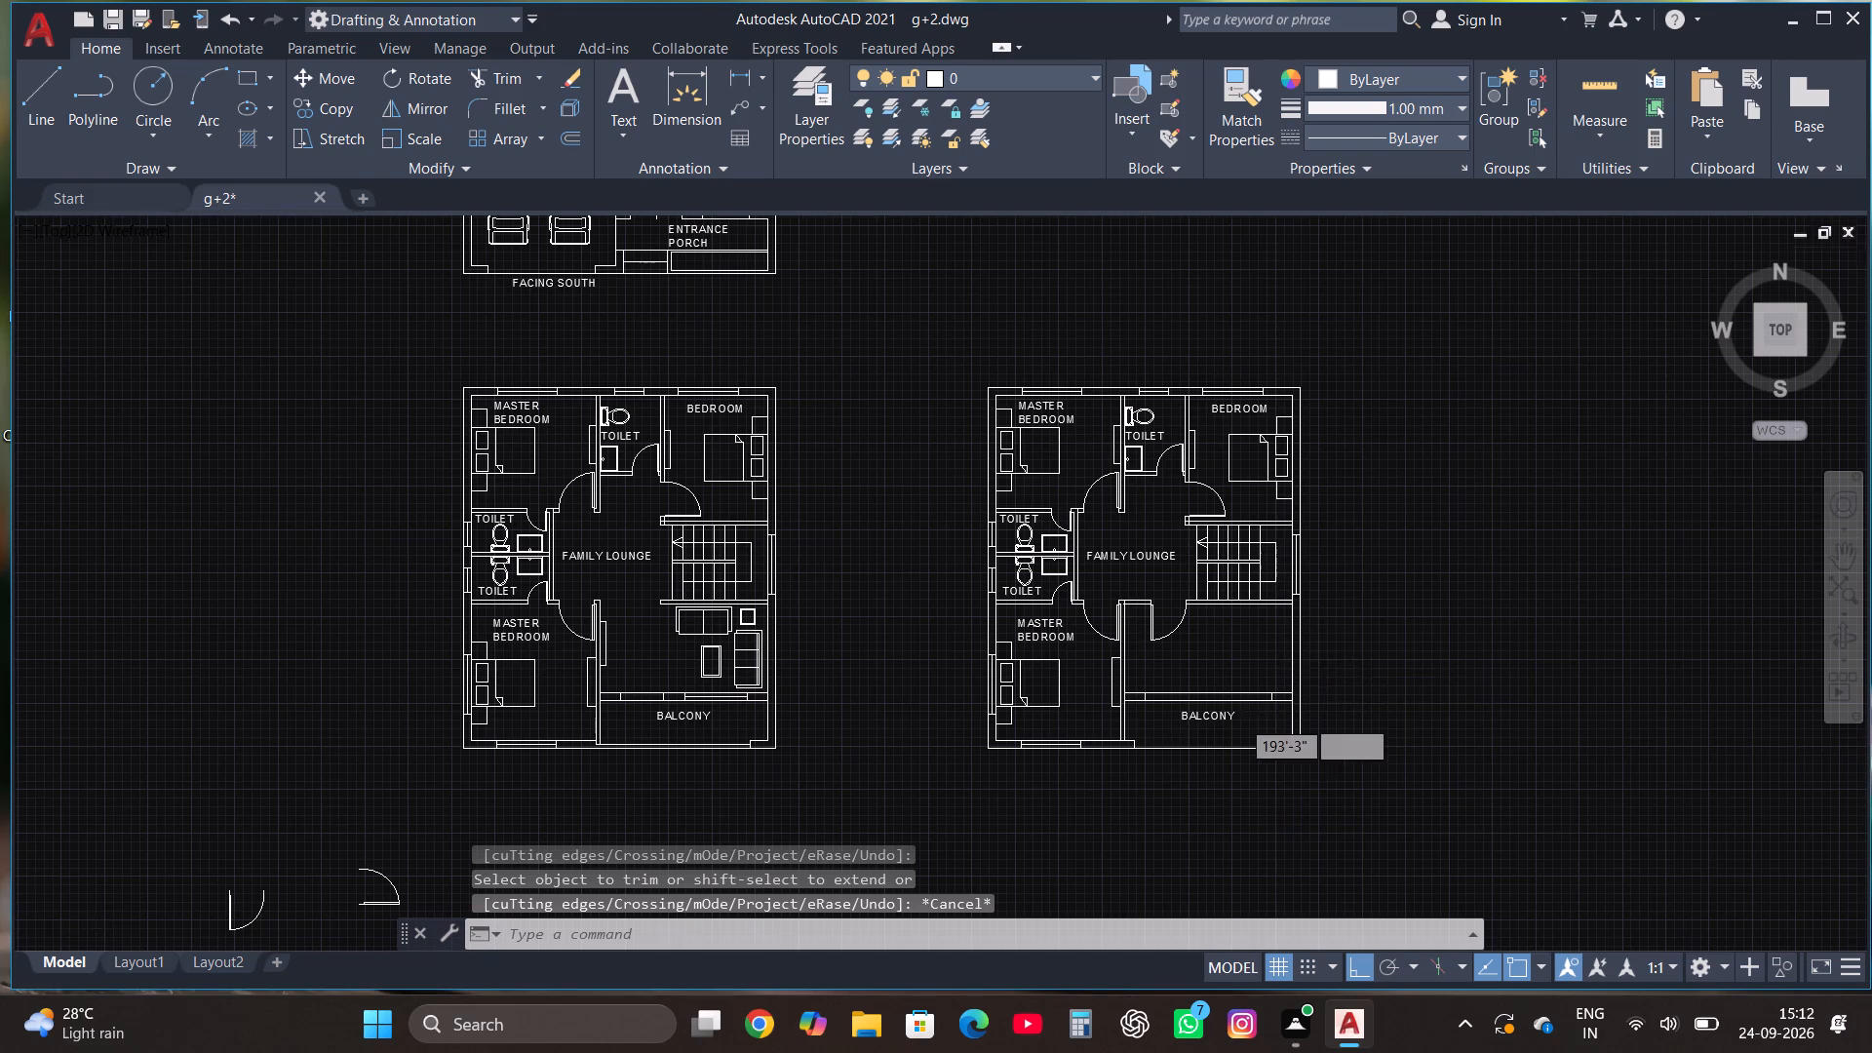
scroll(1305, 640, "up", 2)
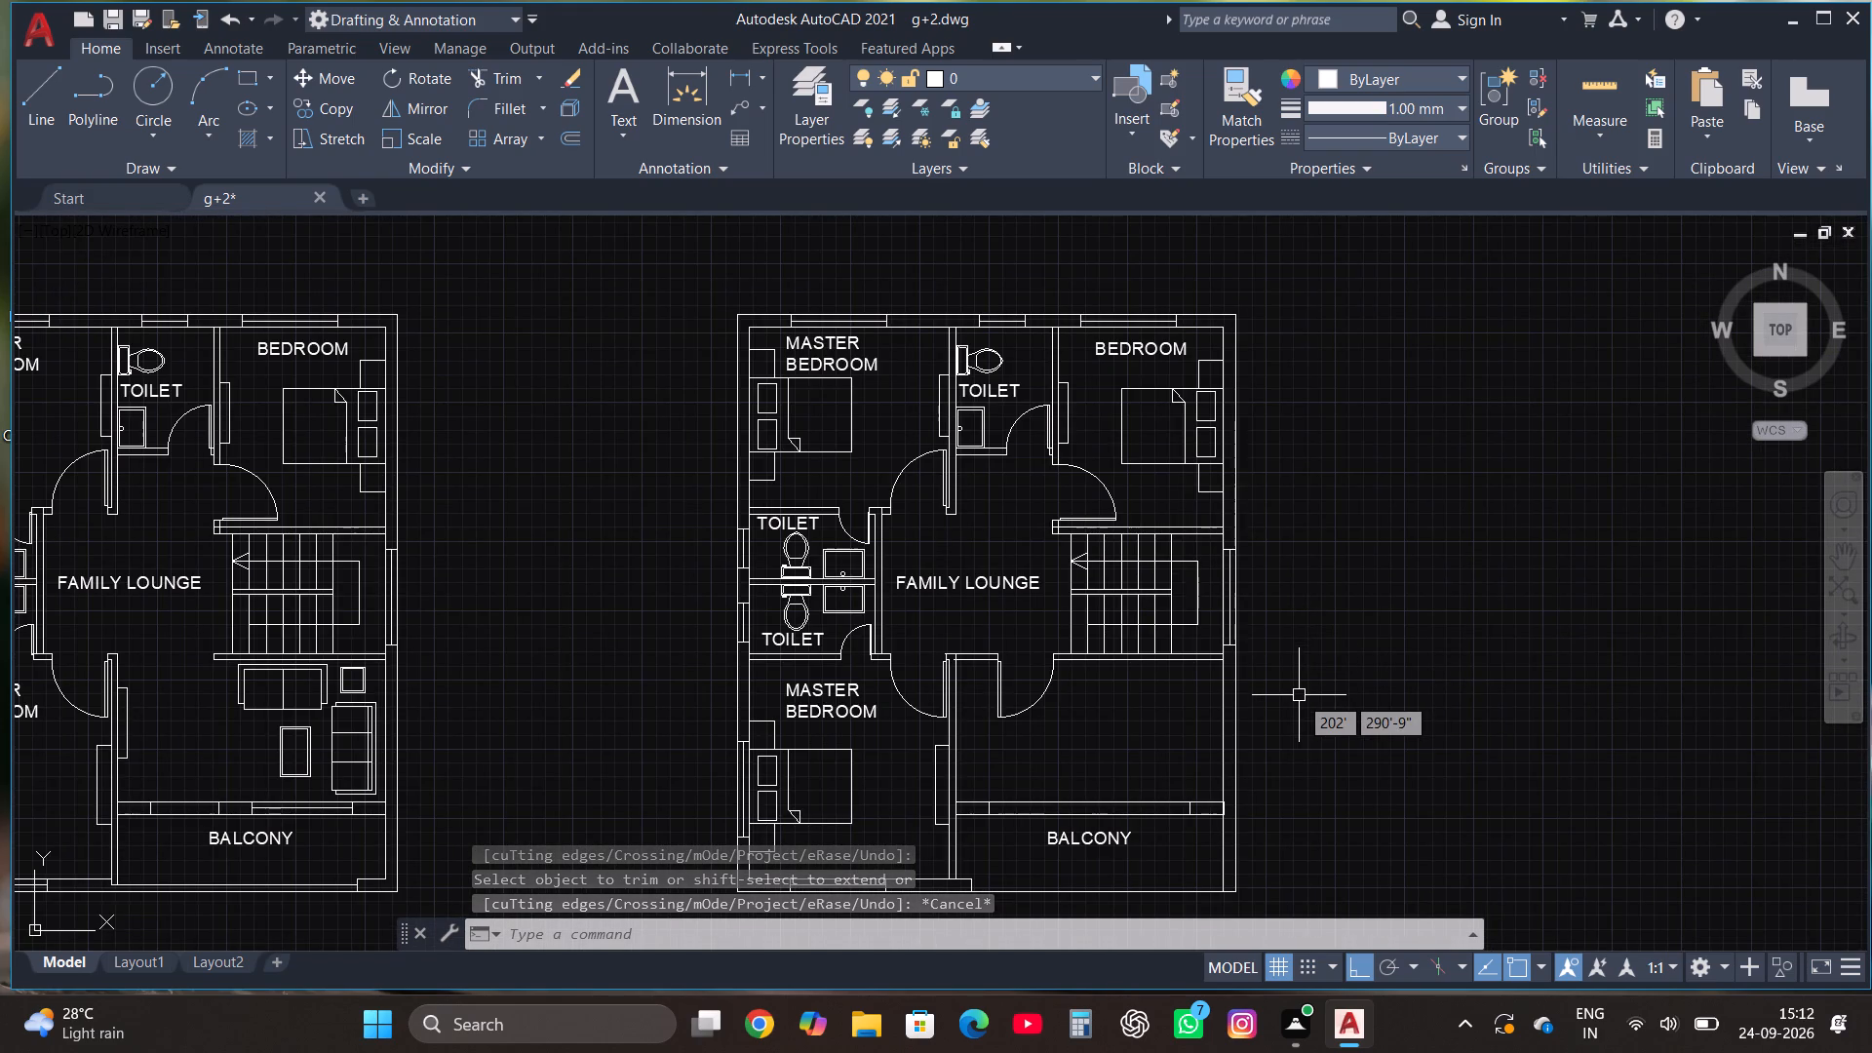
type("TOO")
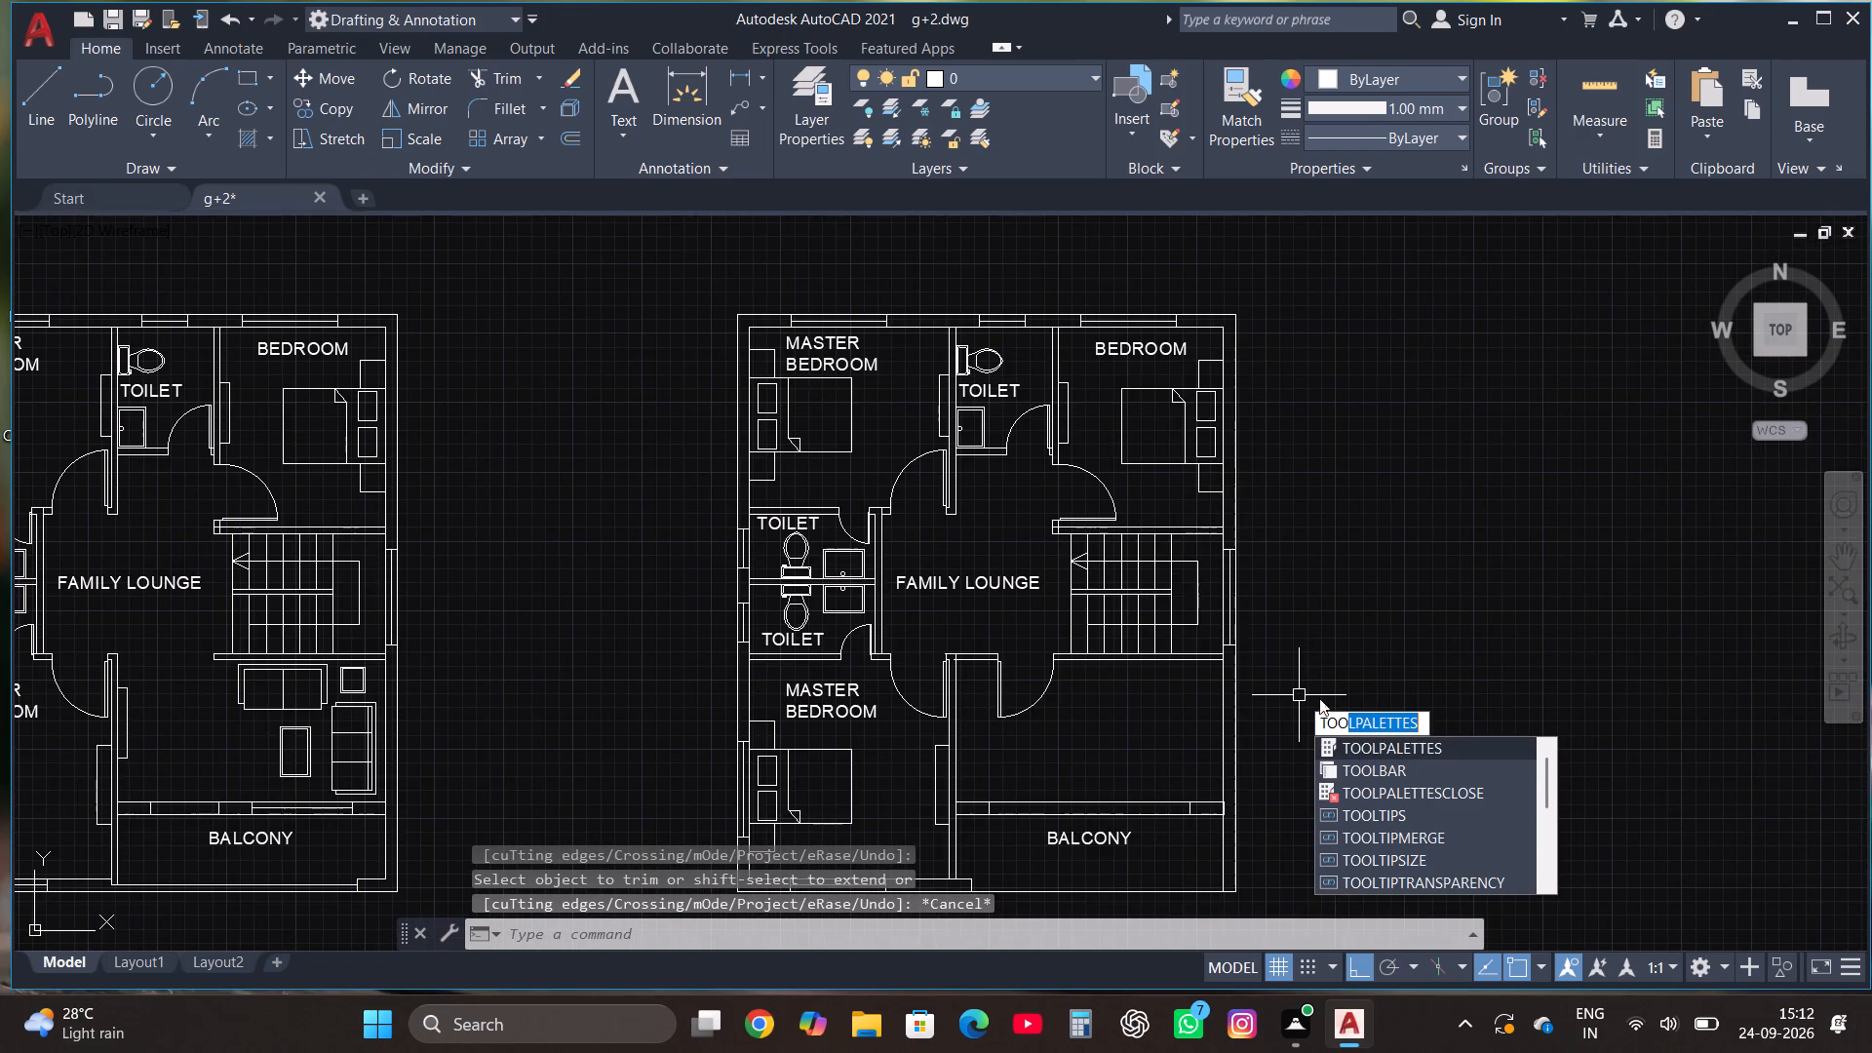
left_click(1397, 741)
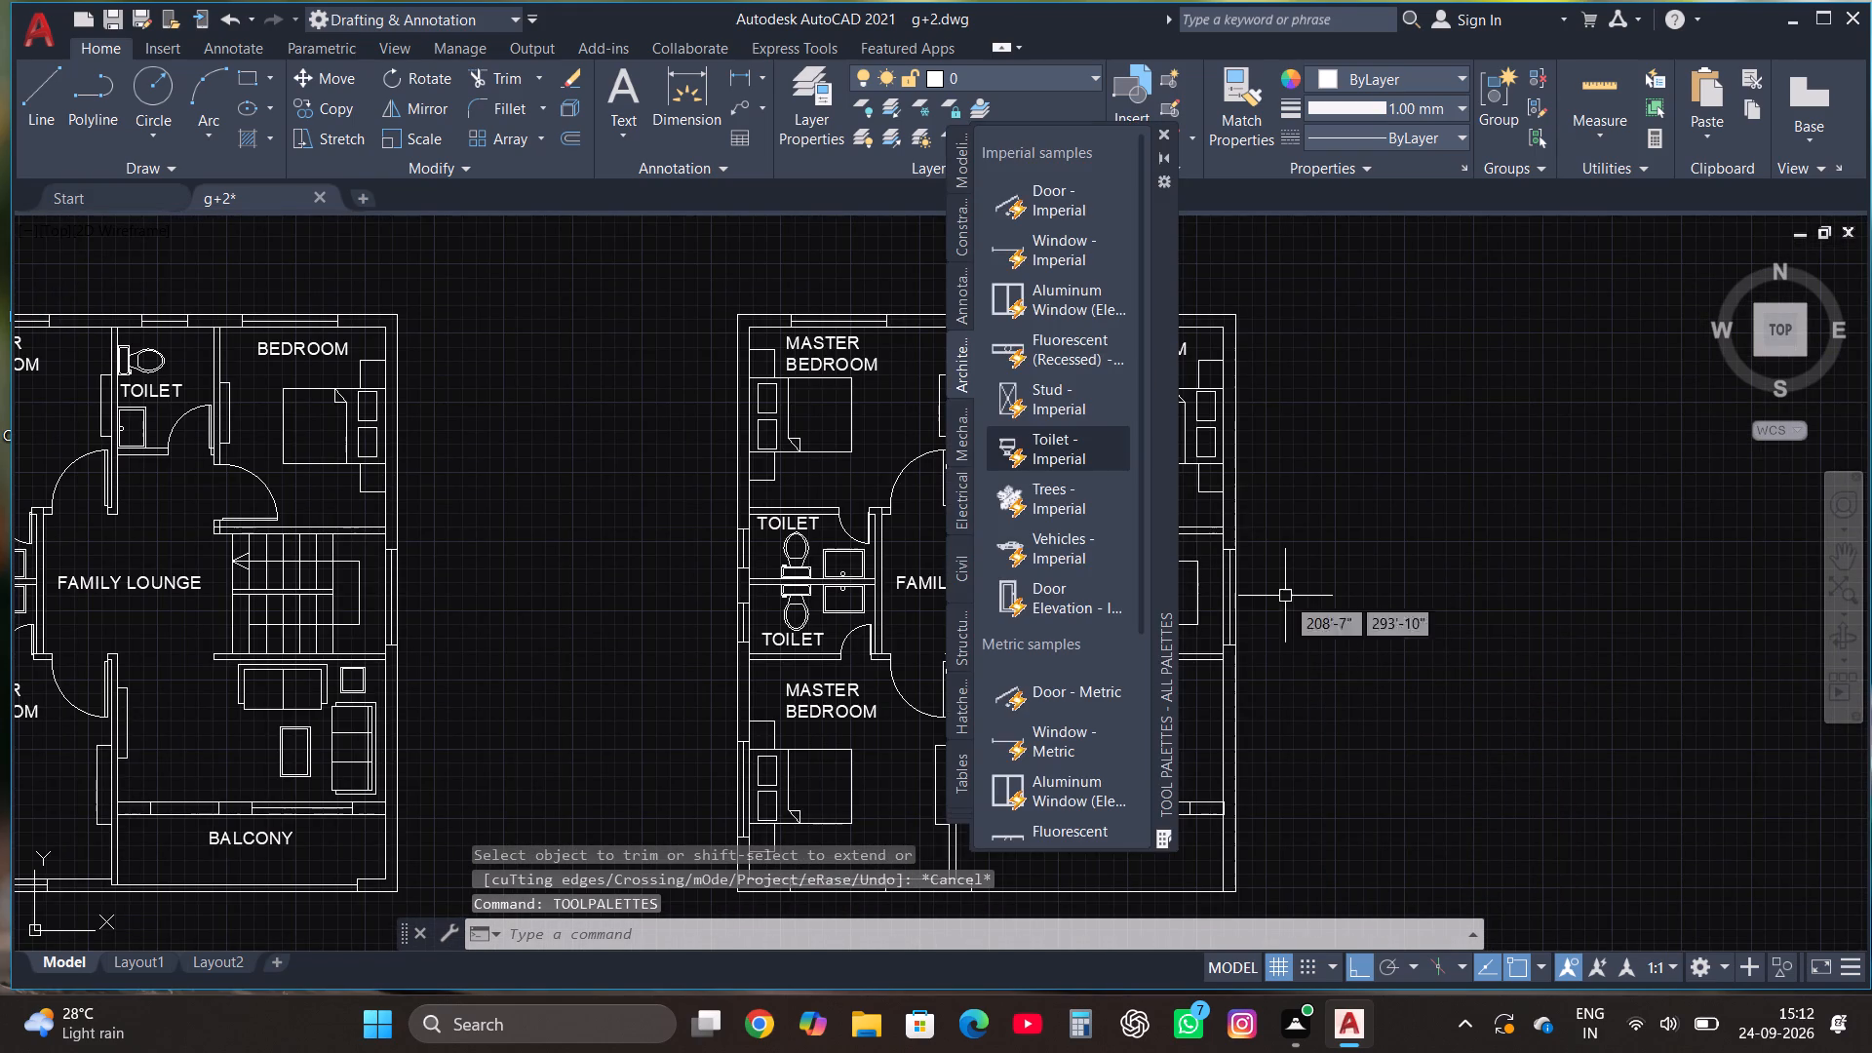
left_click(1037, 496)
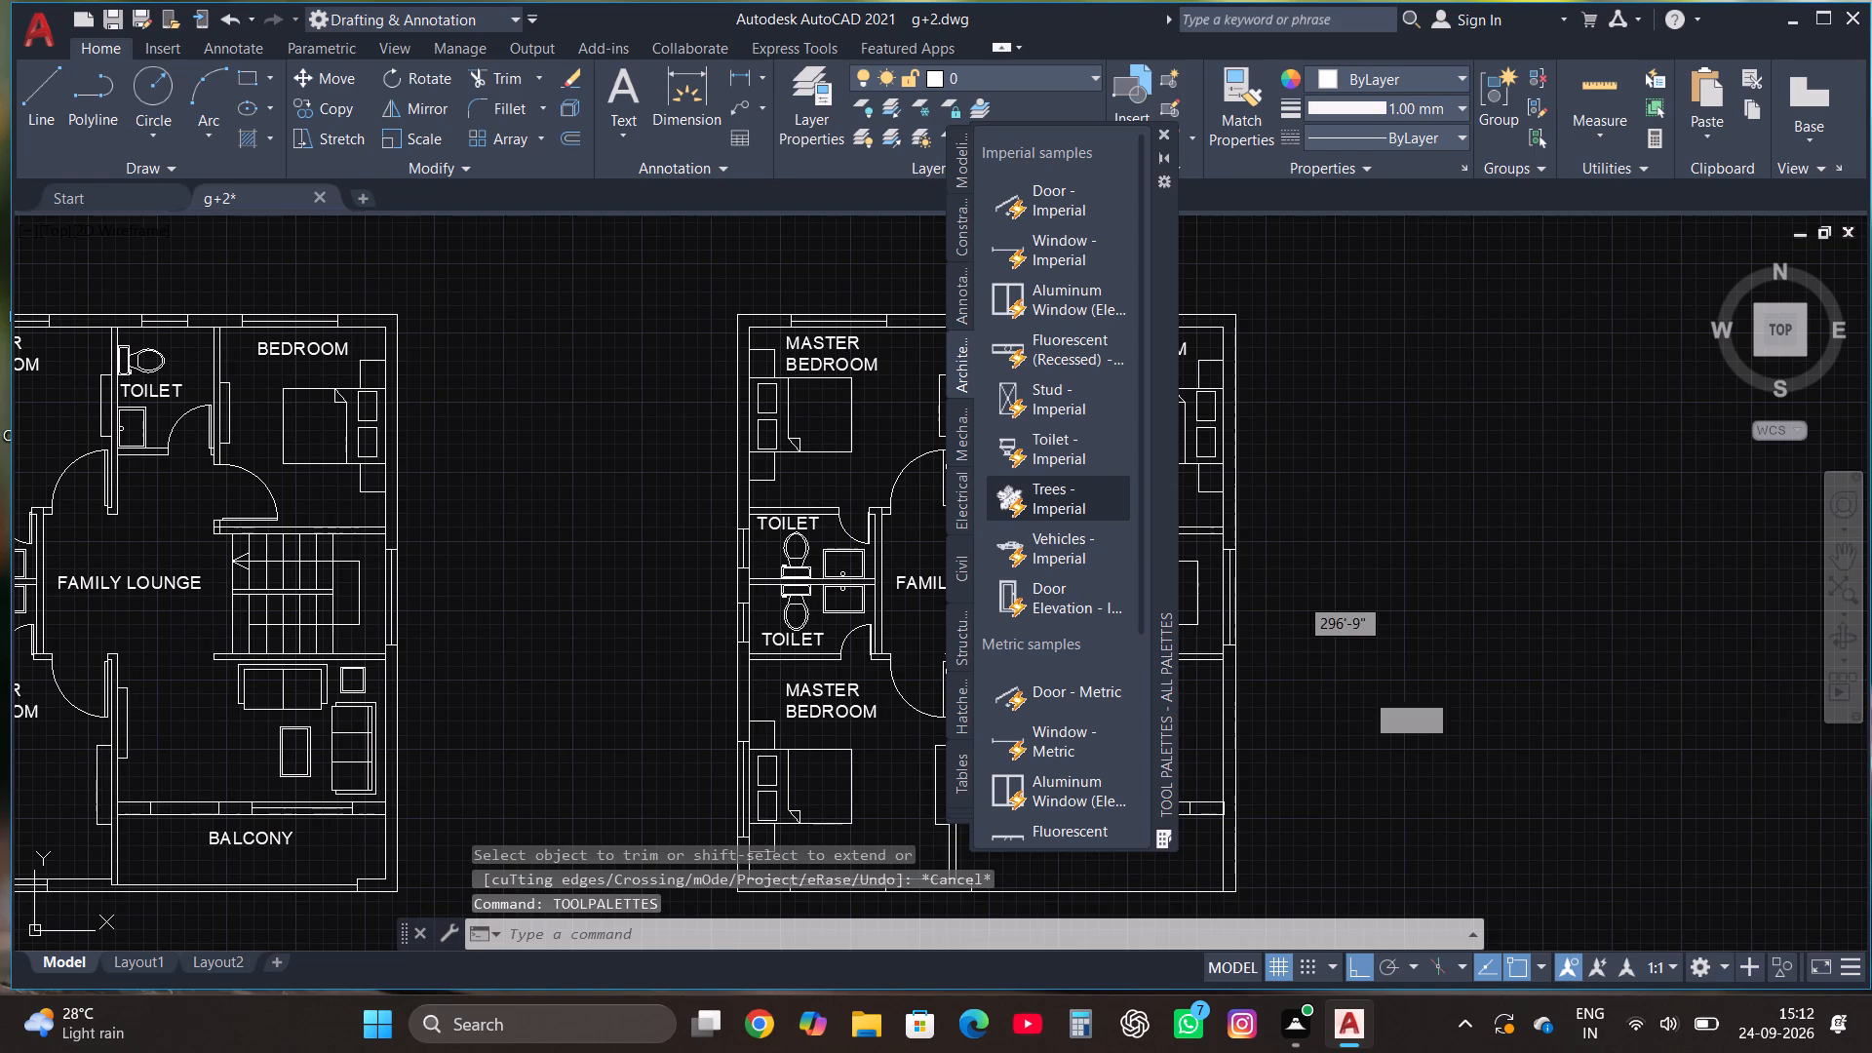
left_click(1410, 702)
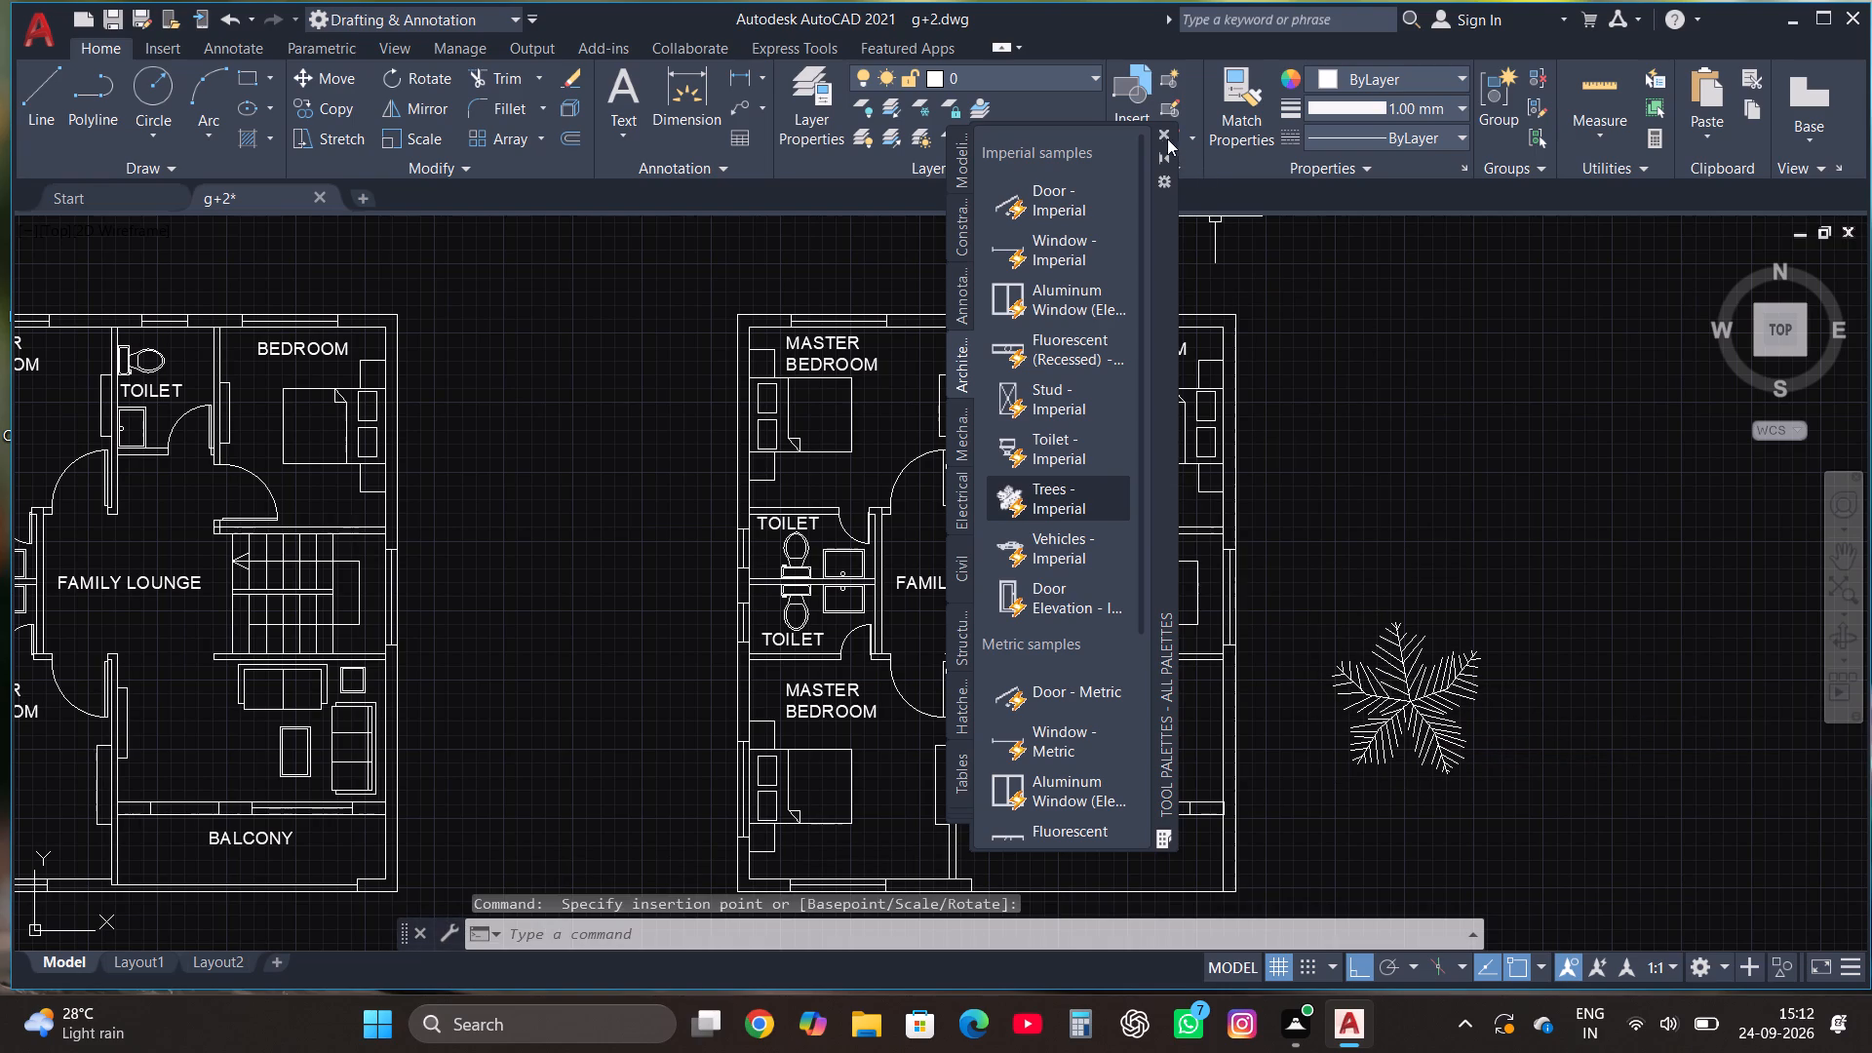
left_click(1159, 131)
Scale the inserted tree block down freehand to less than half its size.
left_click(1404, 704)
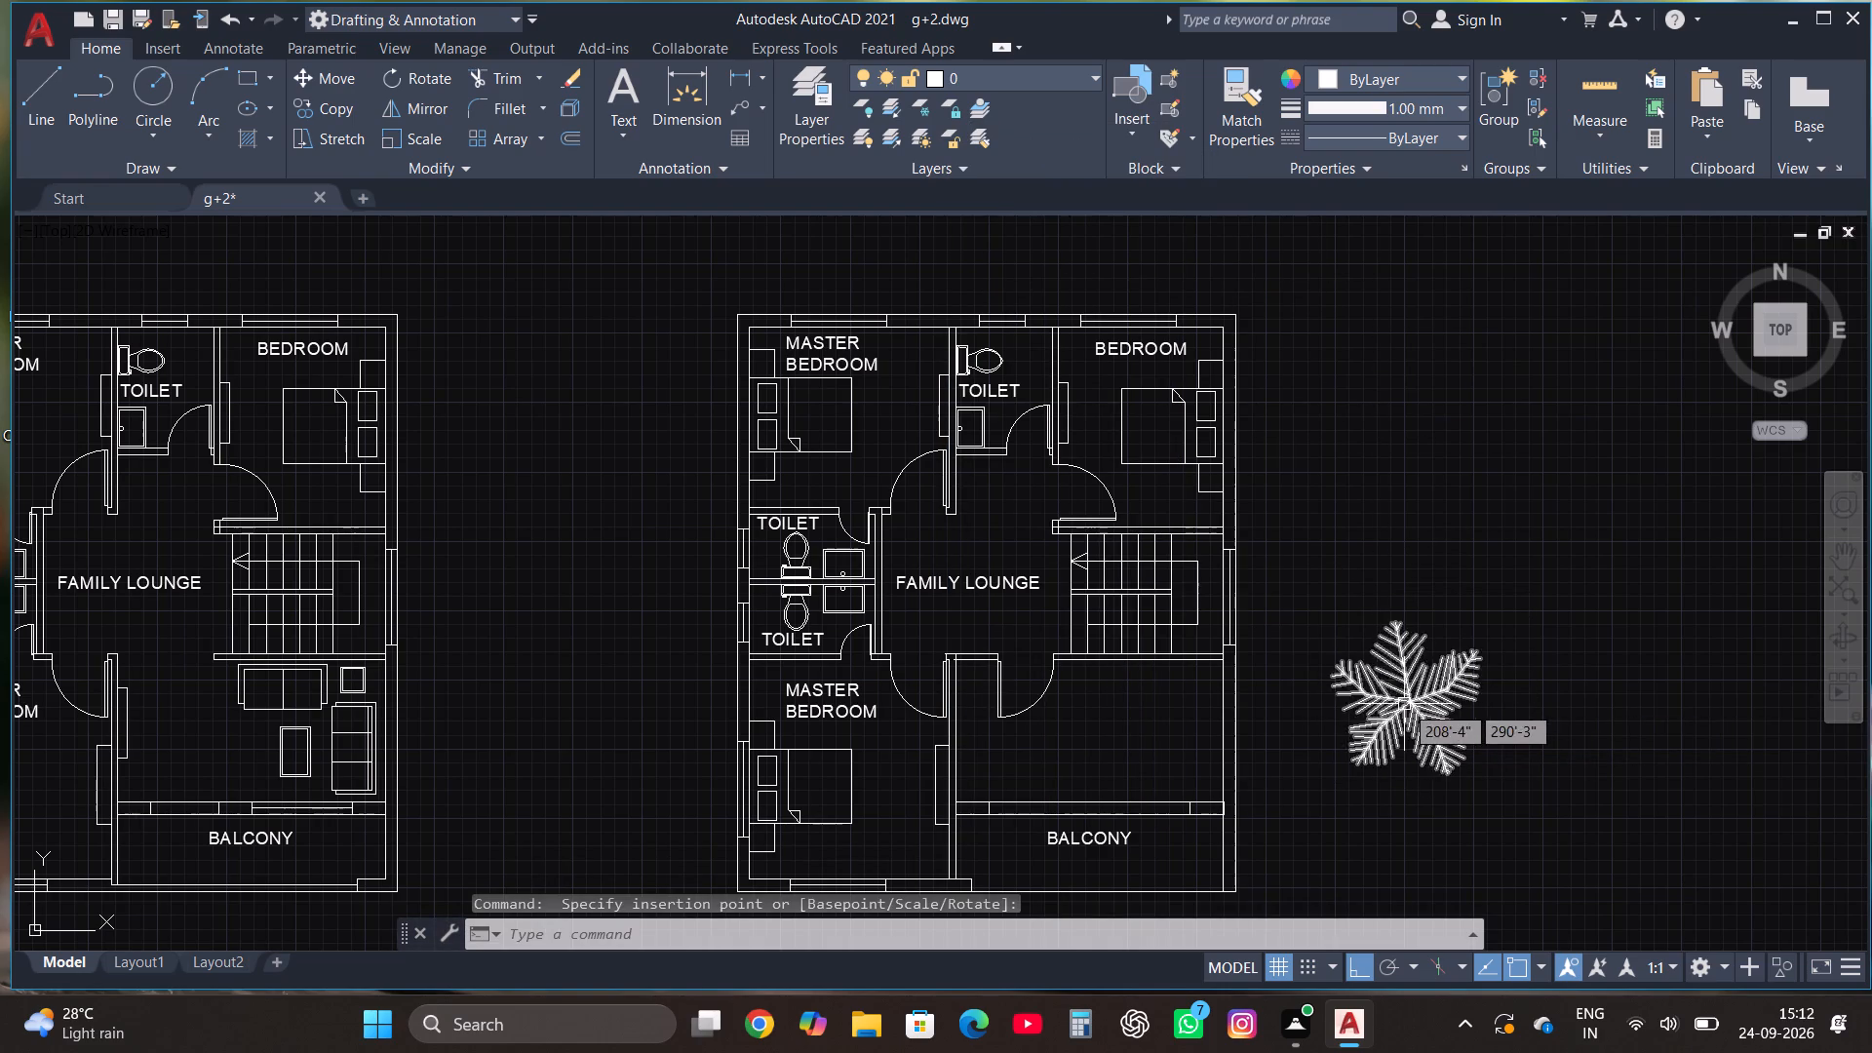
left_click(431, 131)
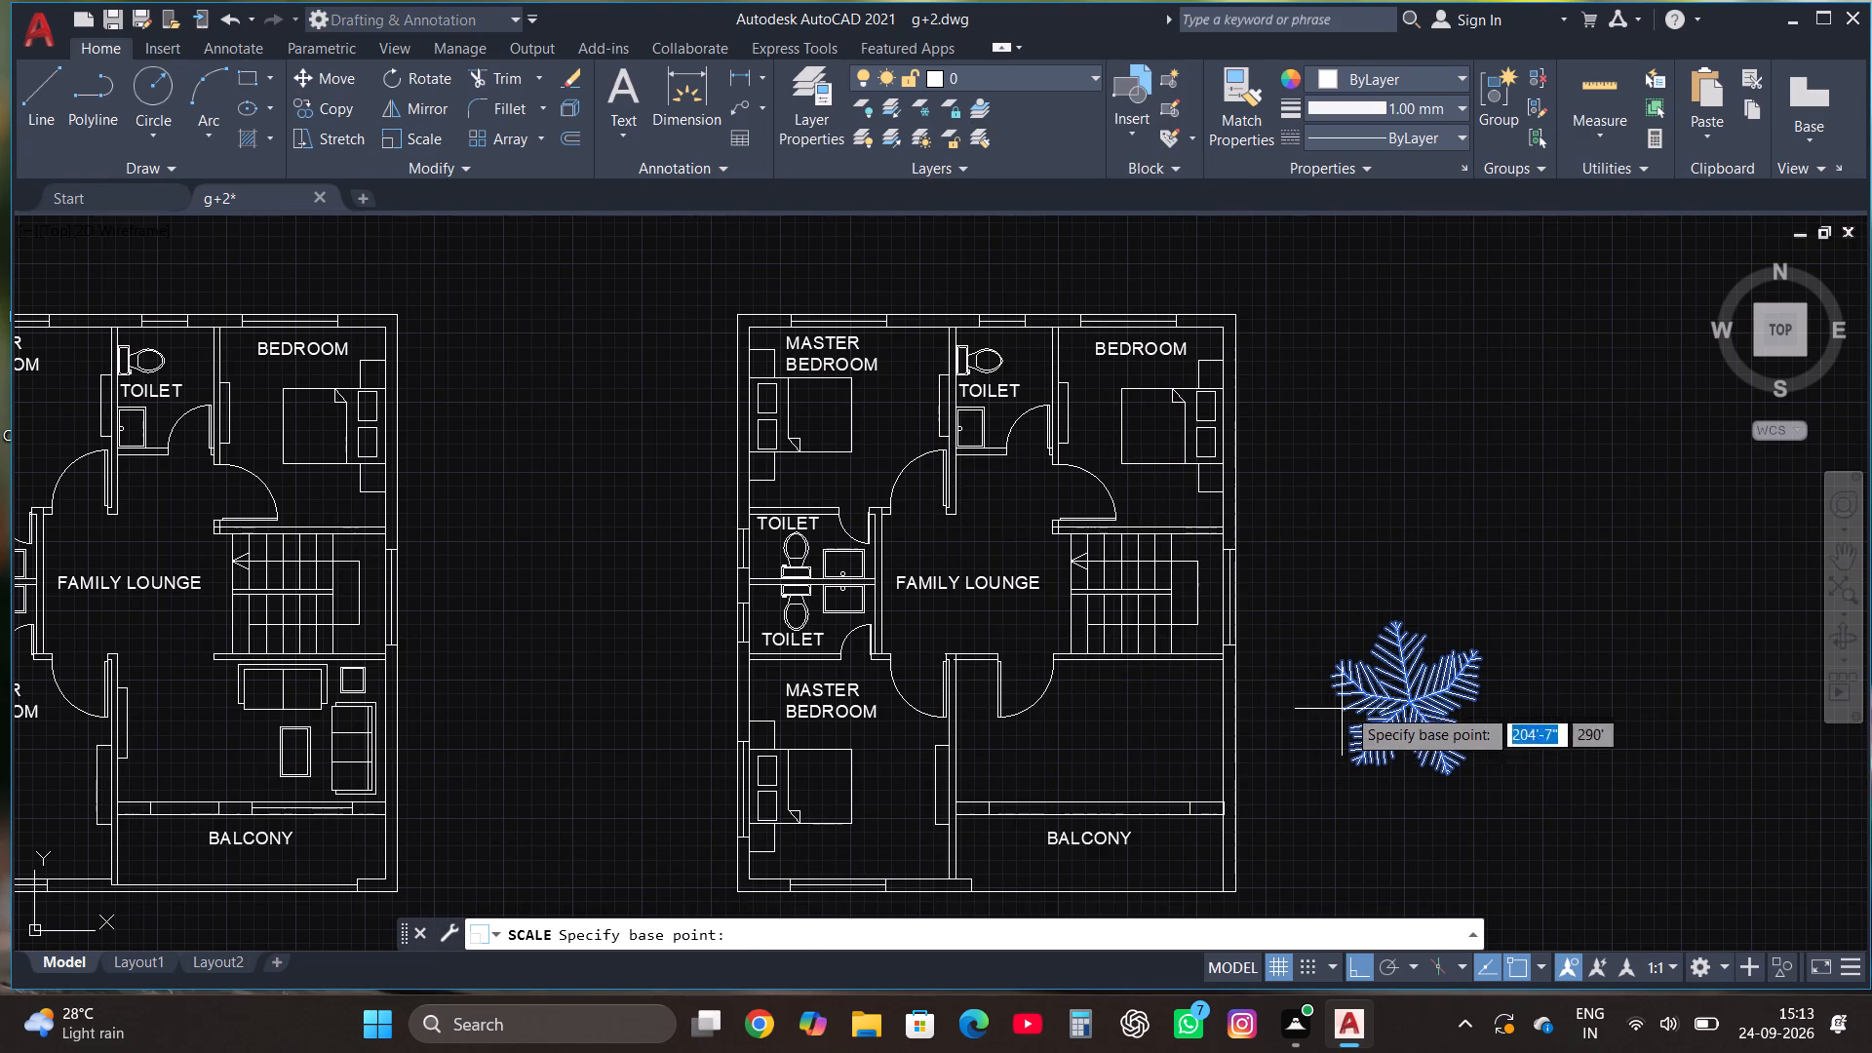
left_click(1356, 697)
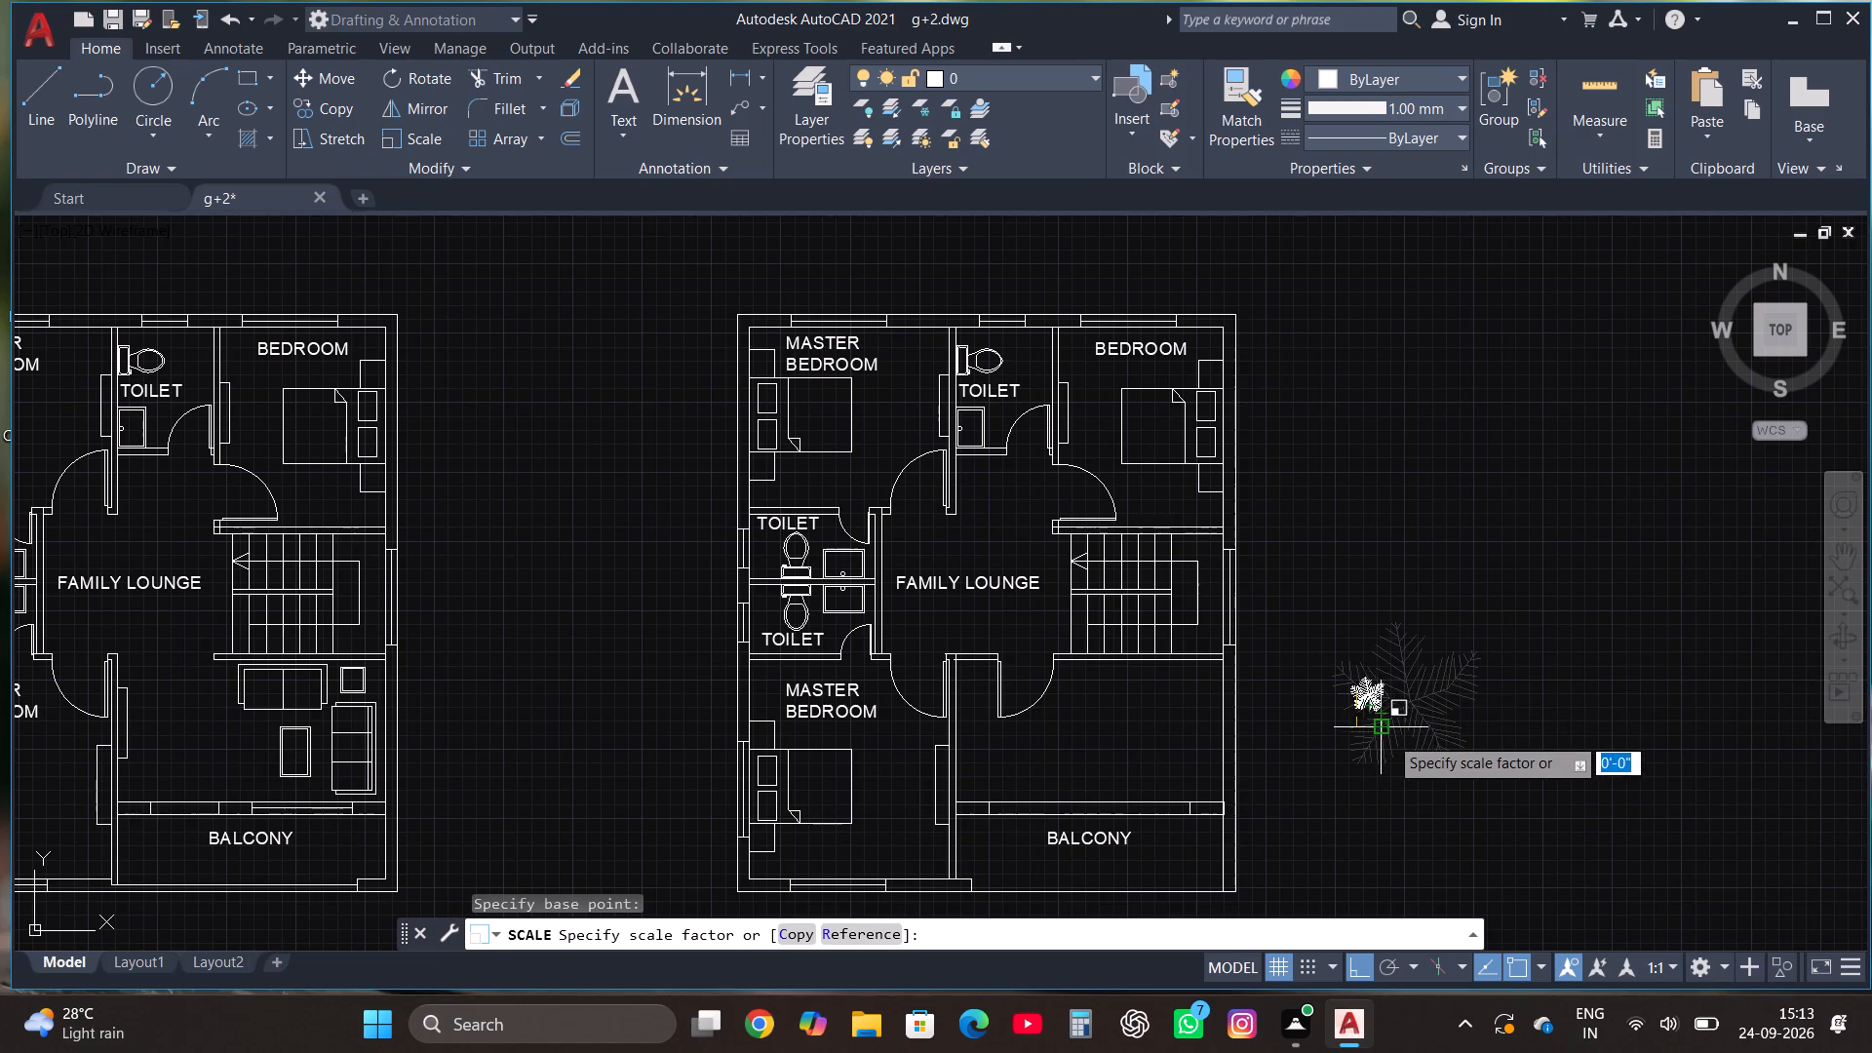
left_click(1393, 750)
Make seven copies of the small tree inside the enclosed room: two along its west wall, three along the stair wall and two along the east wall.
left_click(1387, 698)
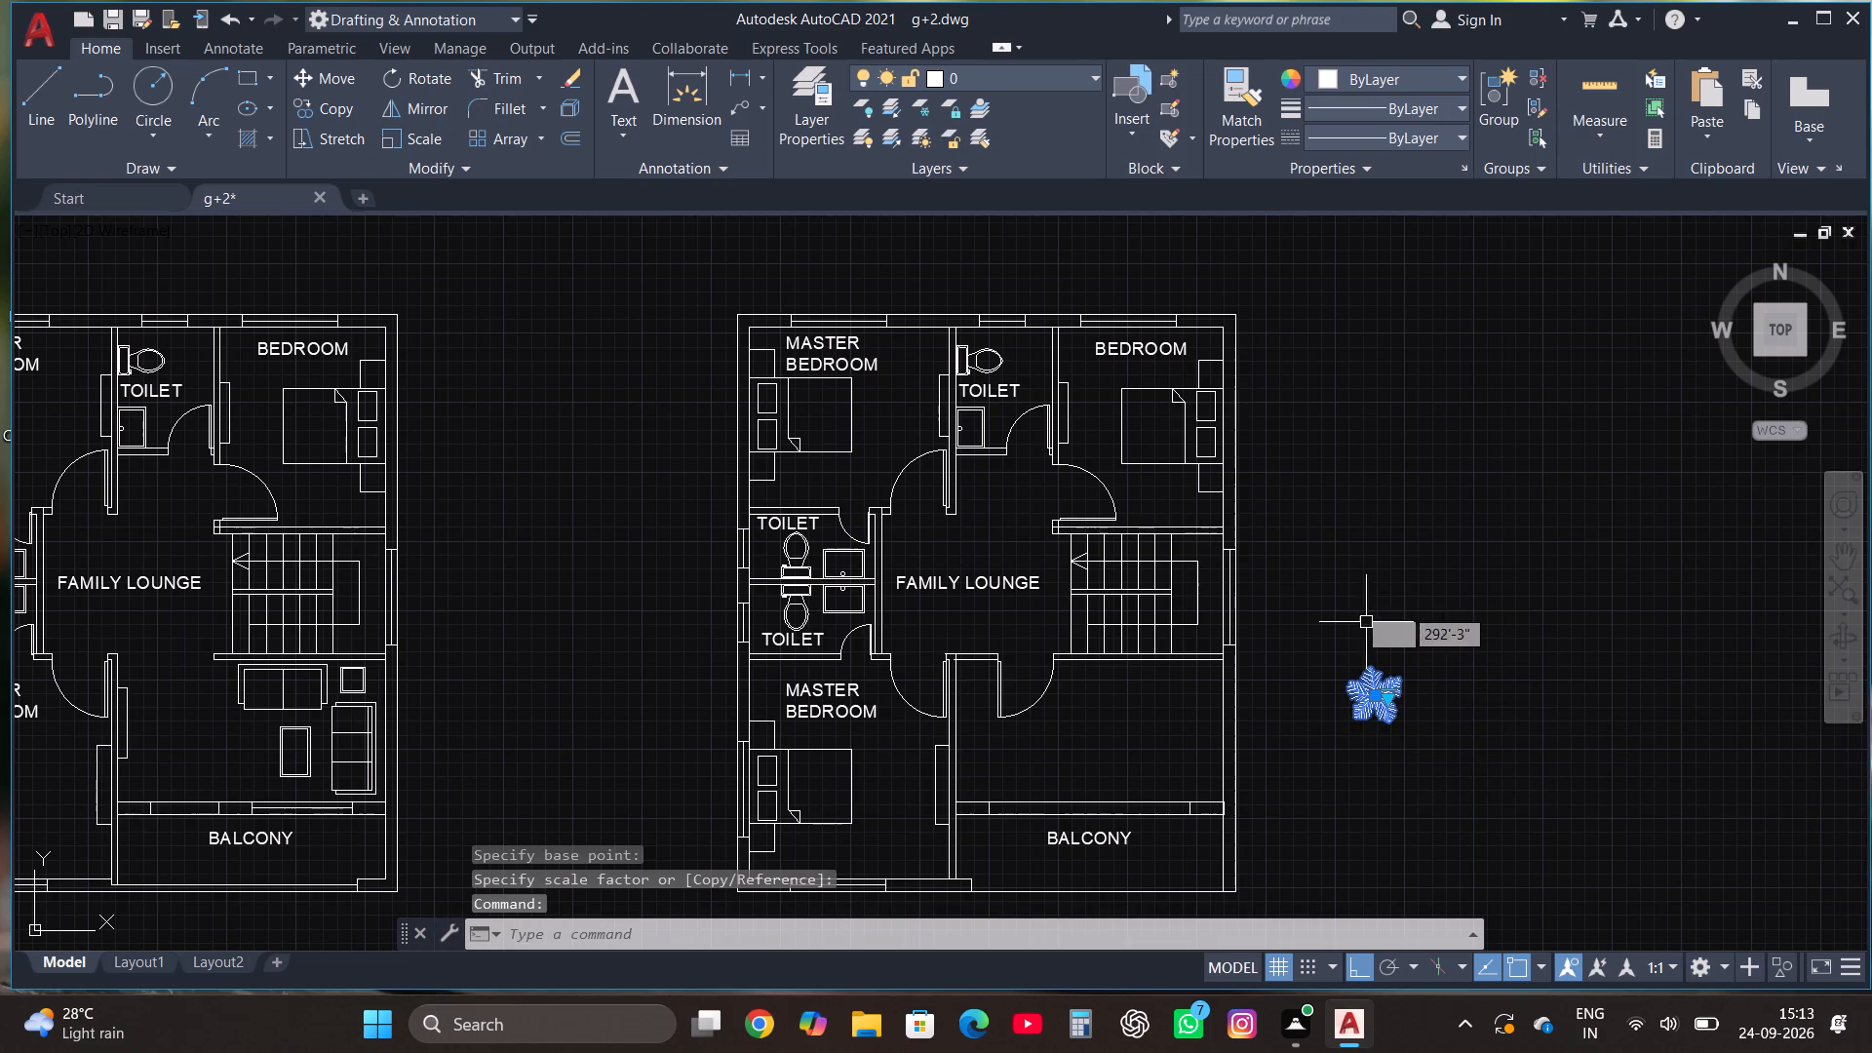
left_click(327, 104)
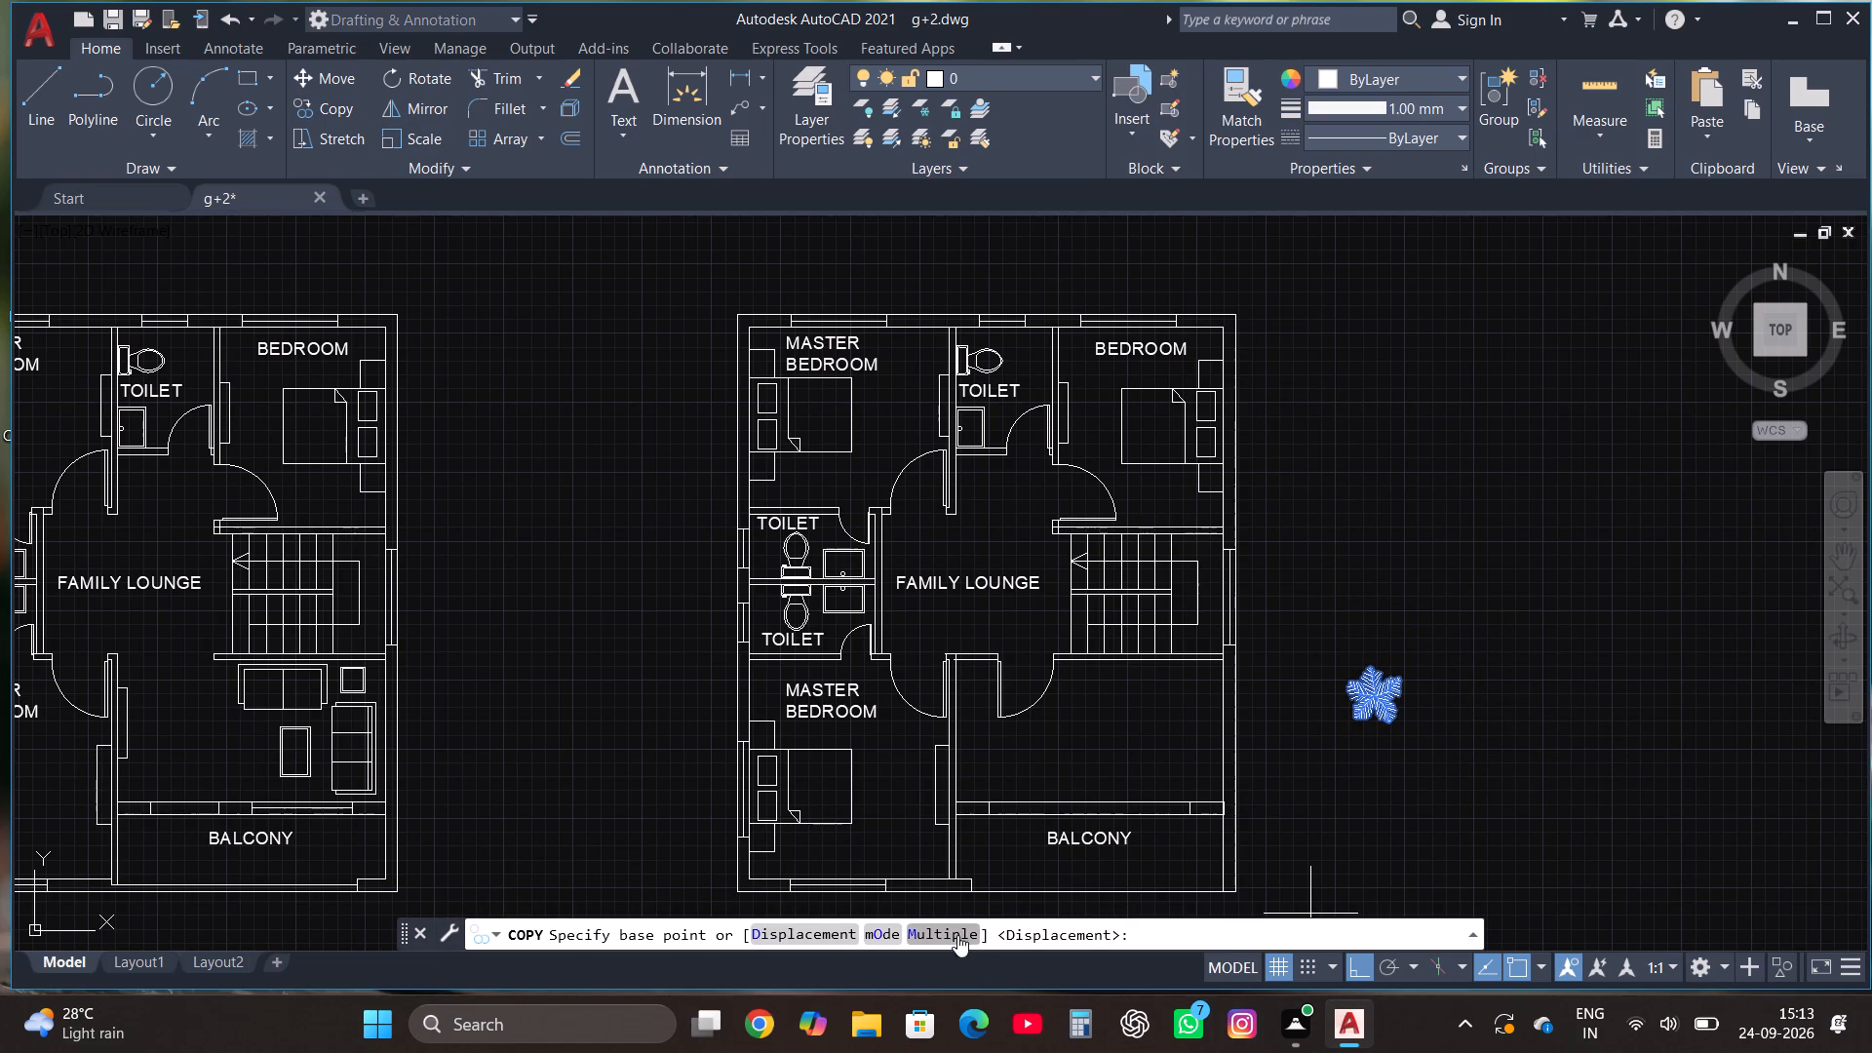
left_click(957, 934)
left_click(1370, 698)
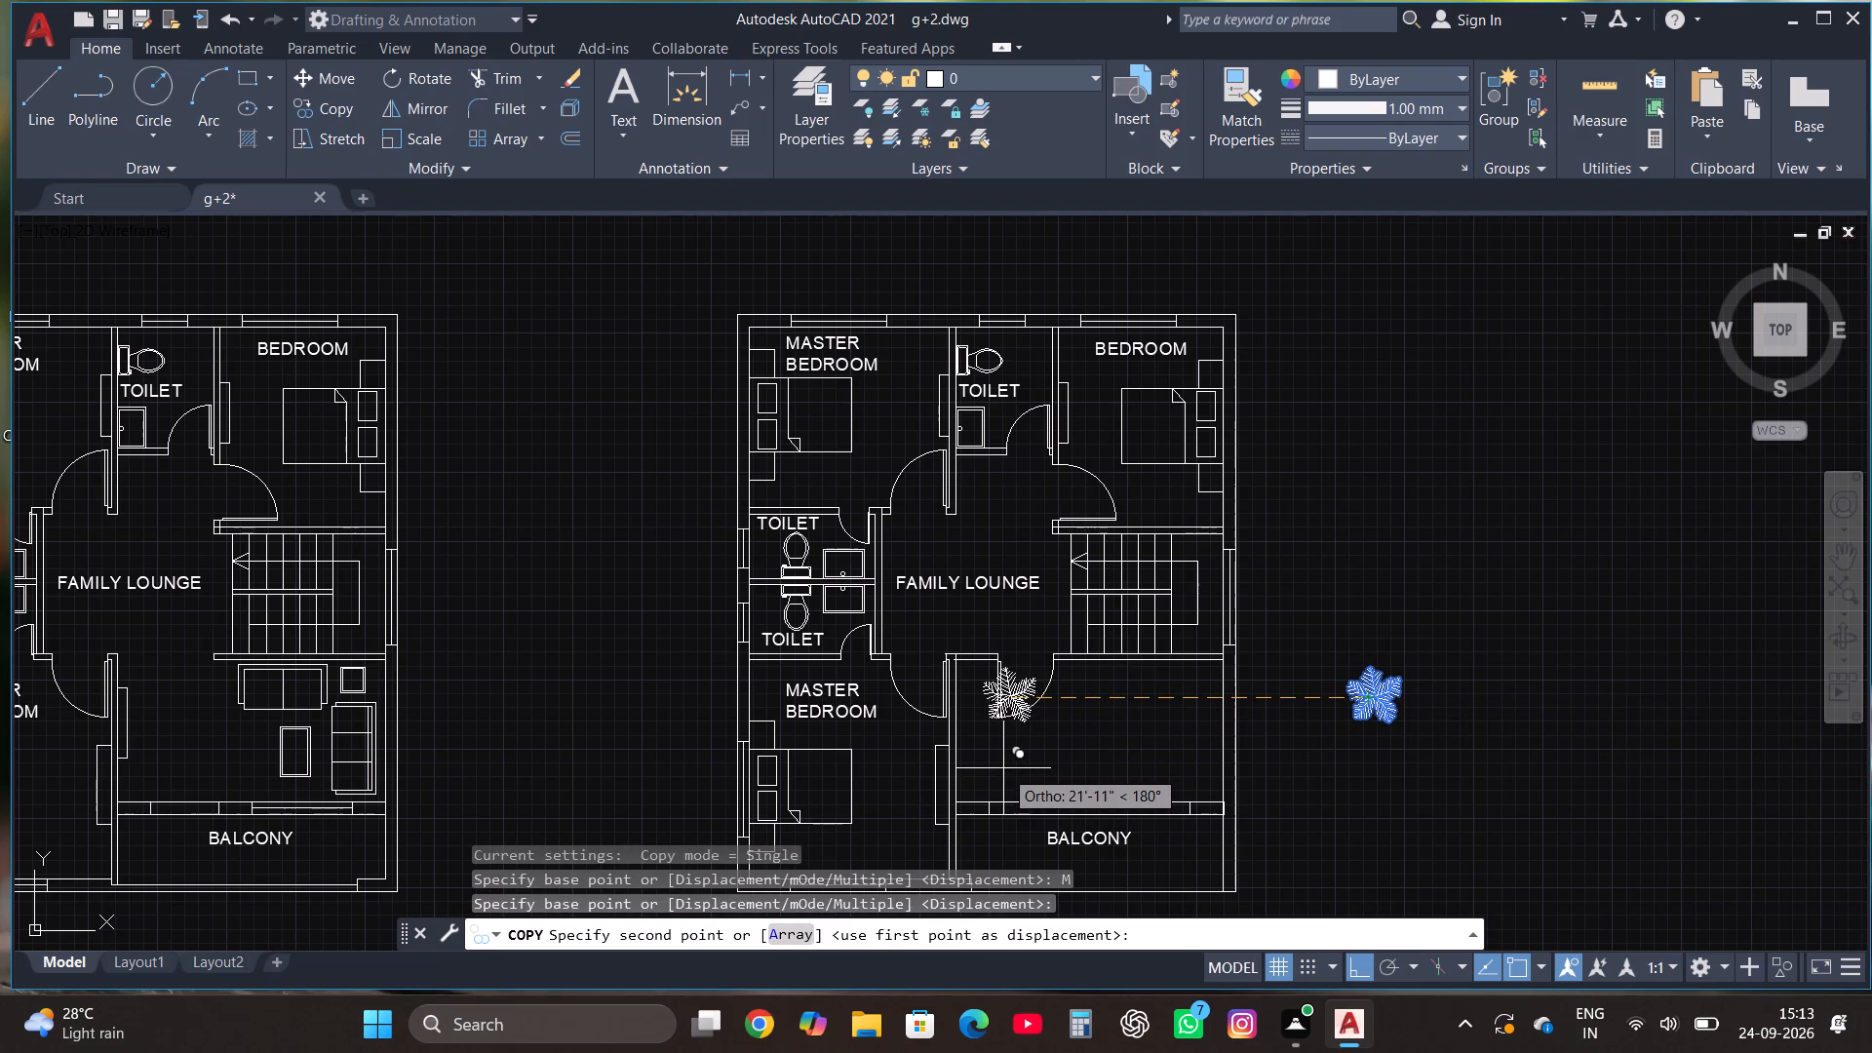
key("F8")
scroll(1004, 759, "up", 1)
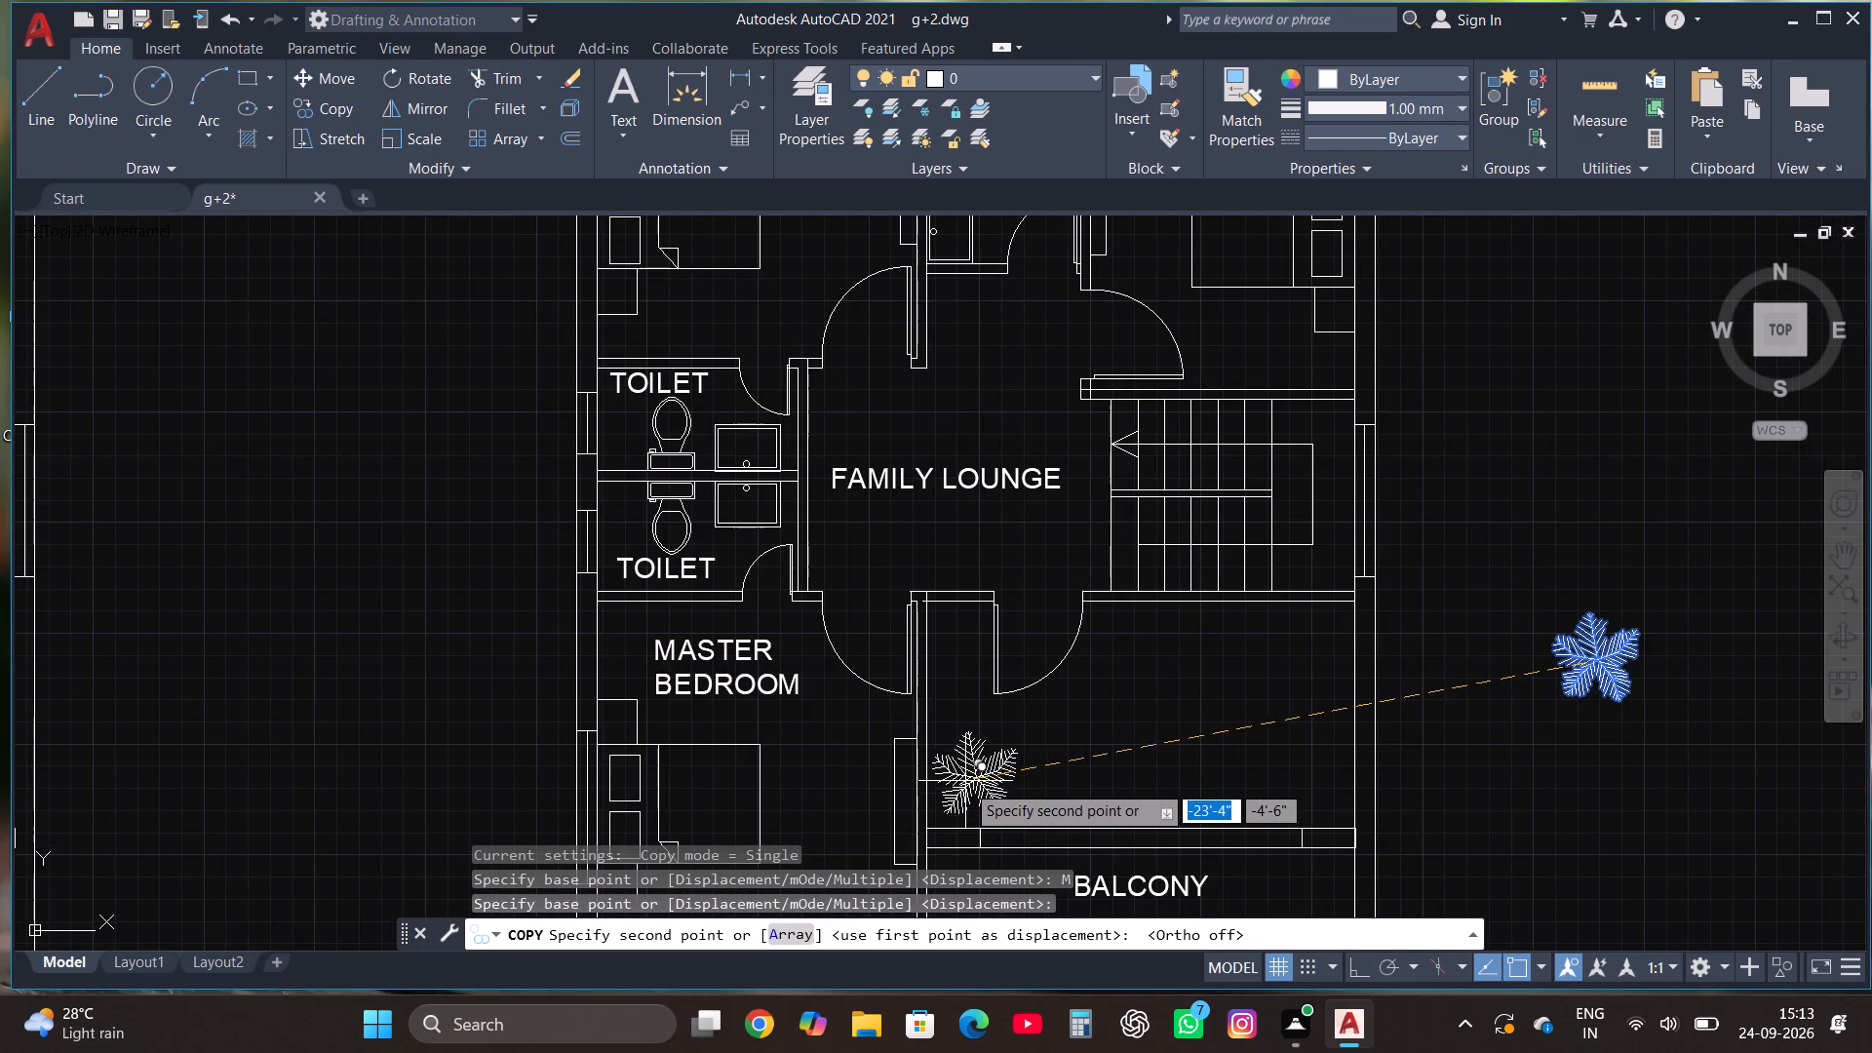
left_click(965, 783)
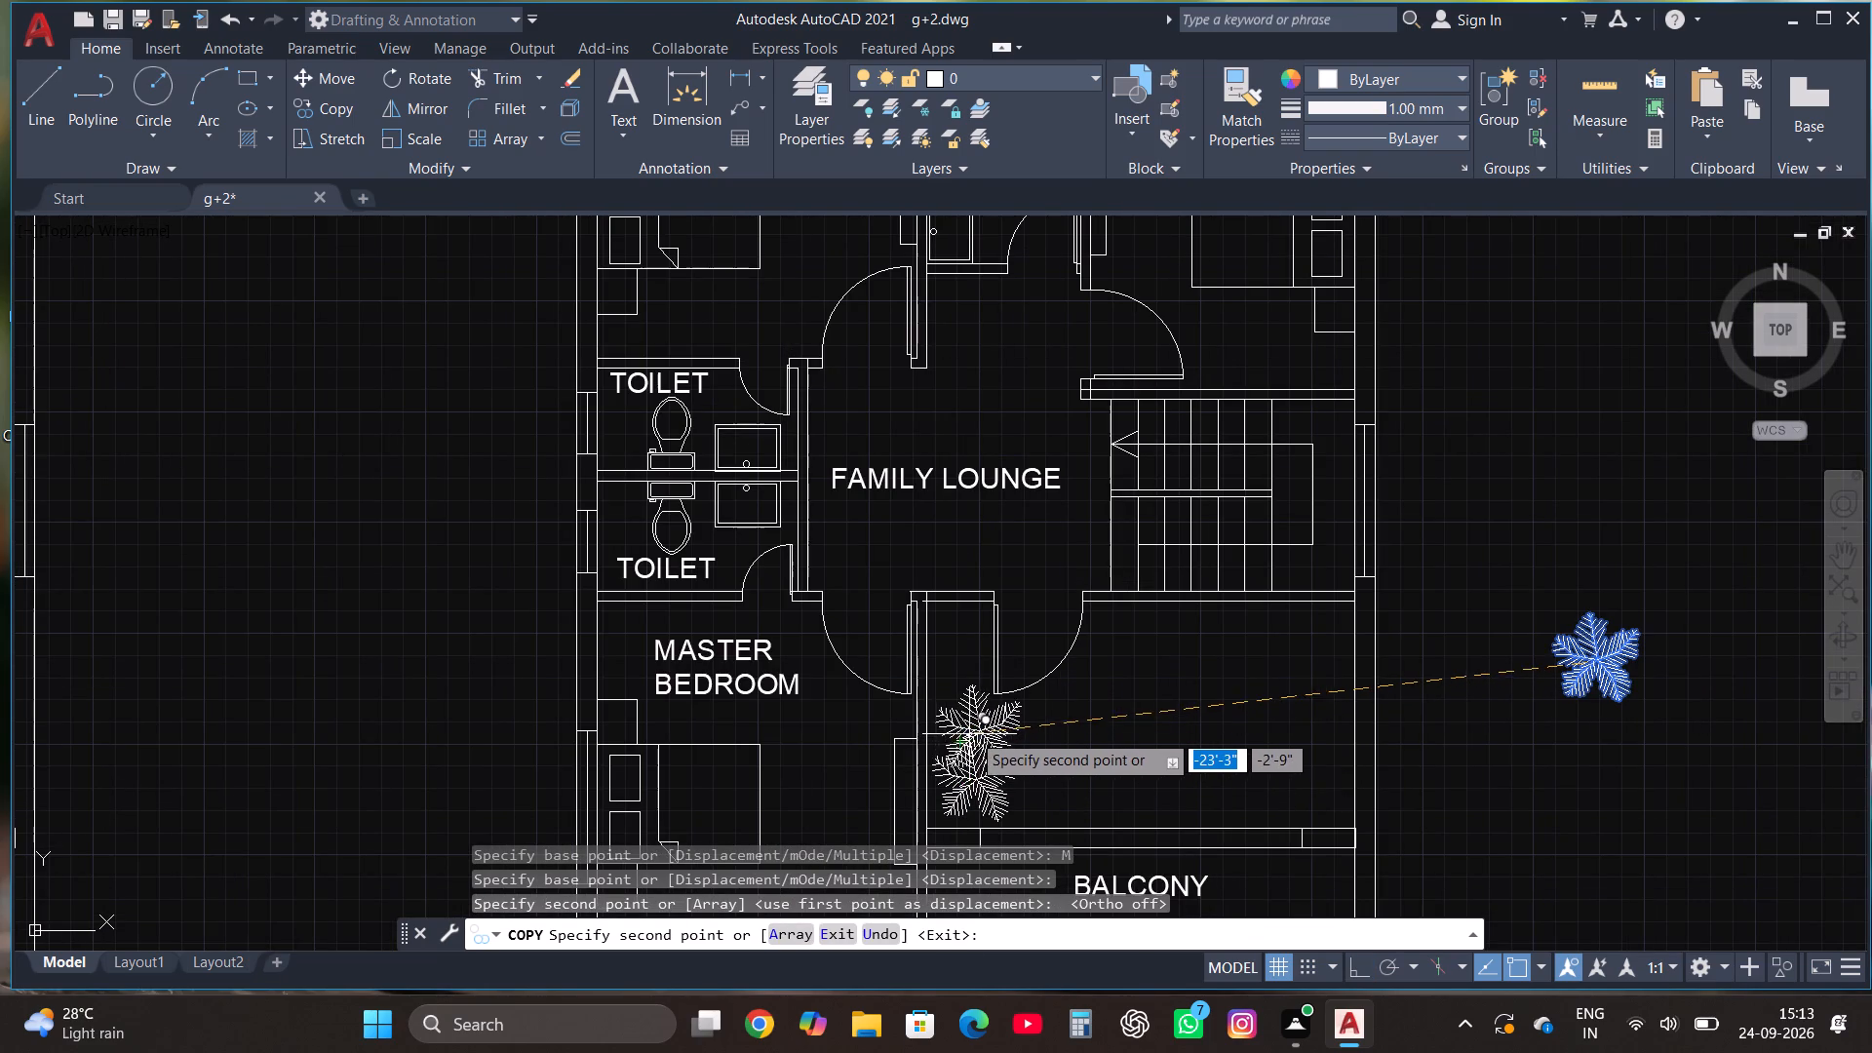
left_click(966, 736)
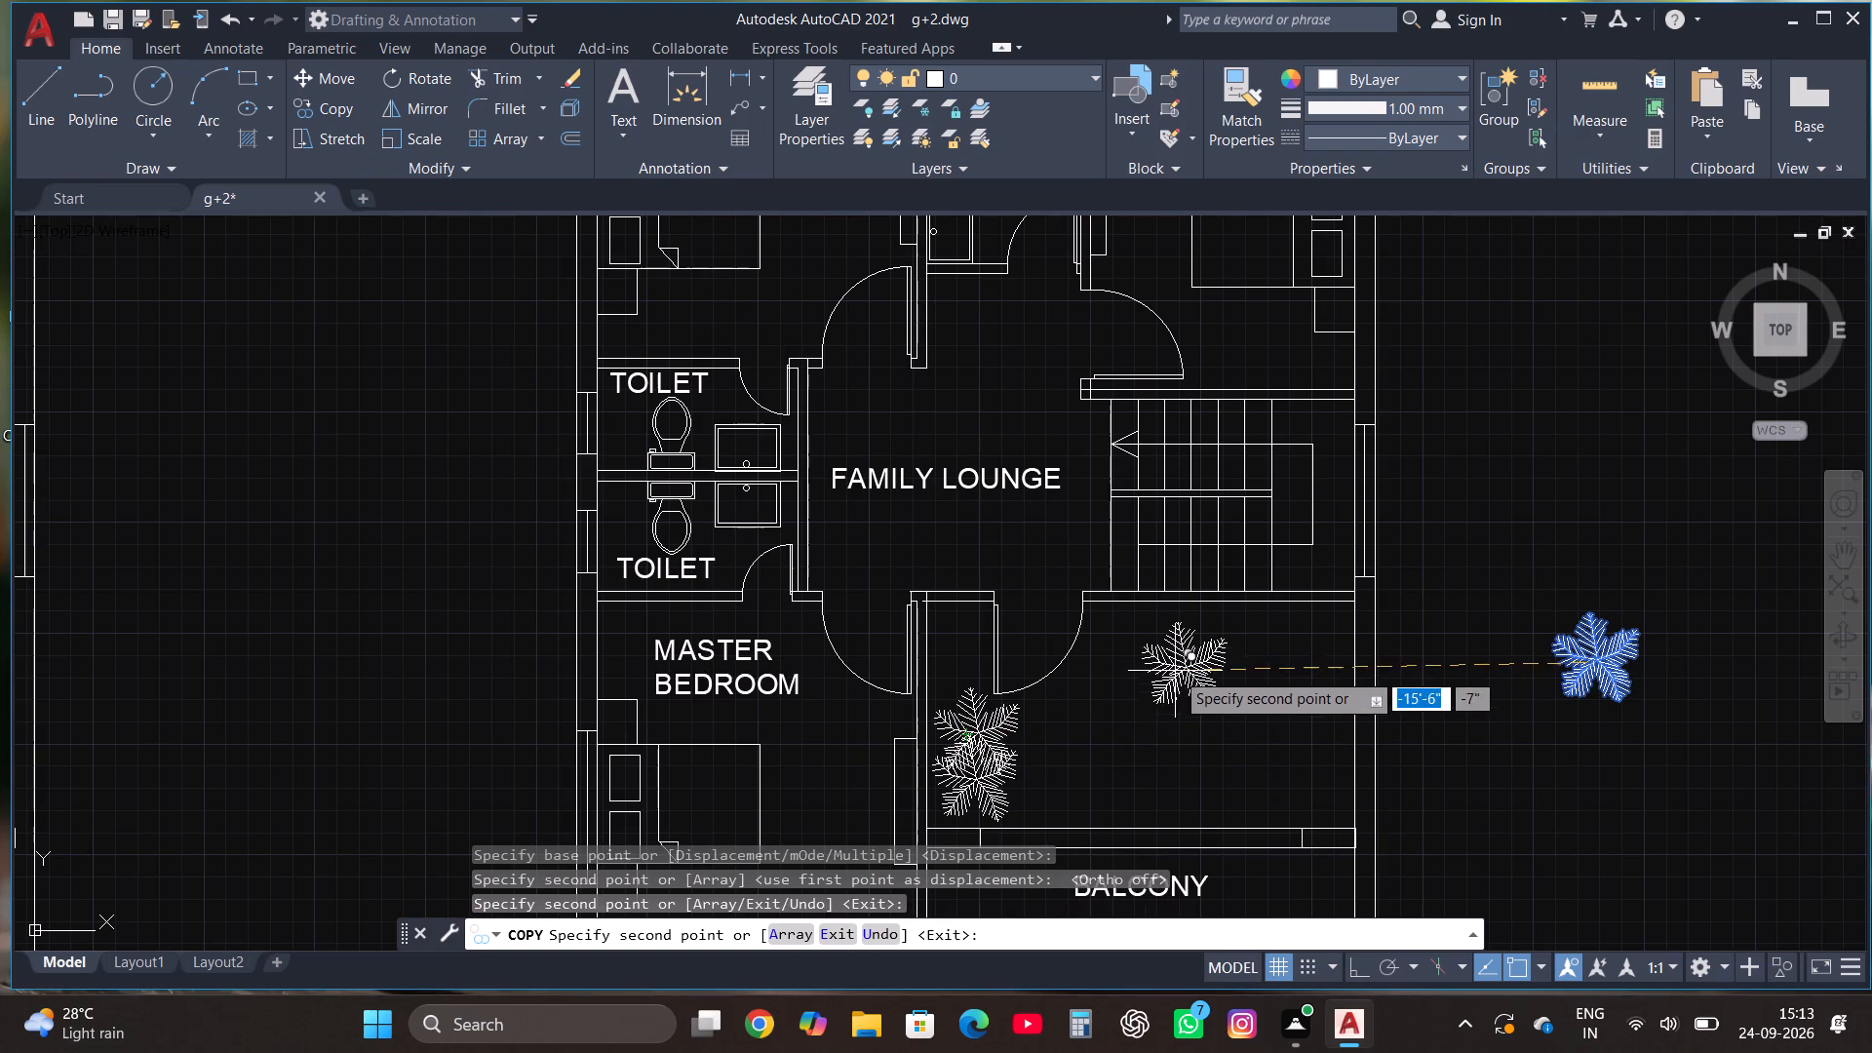
left_click(1150, 647)
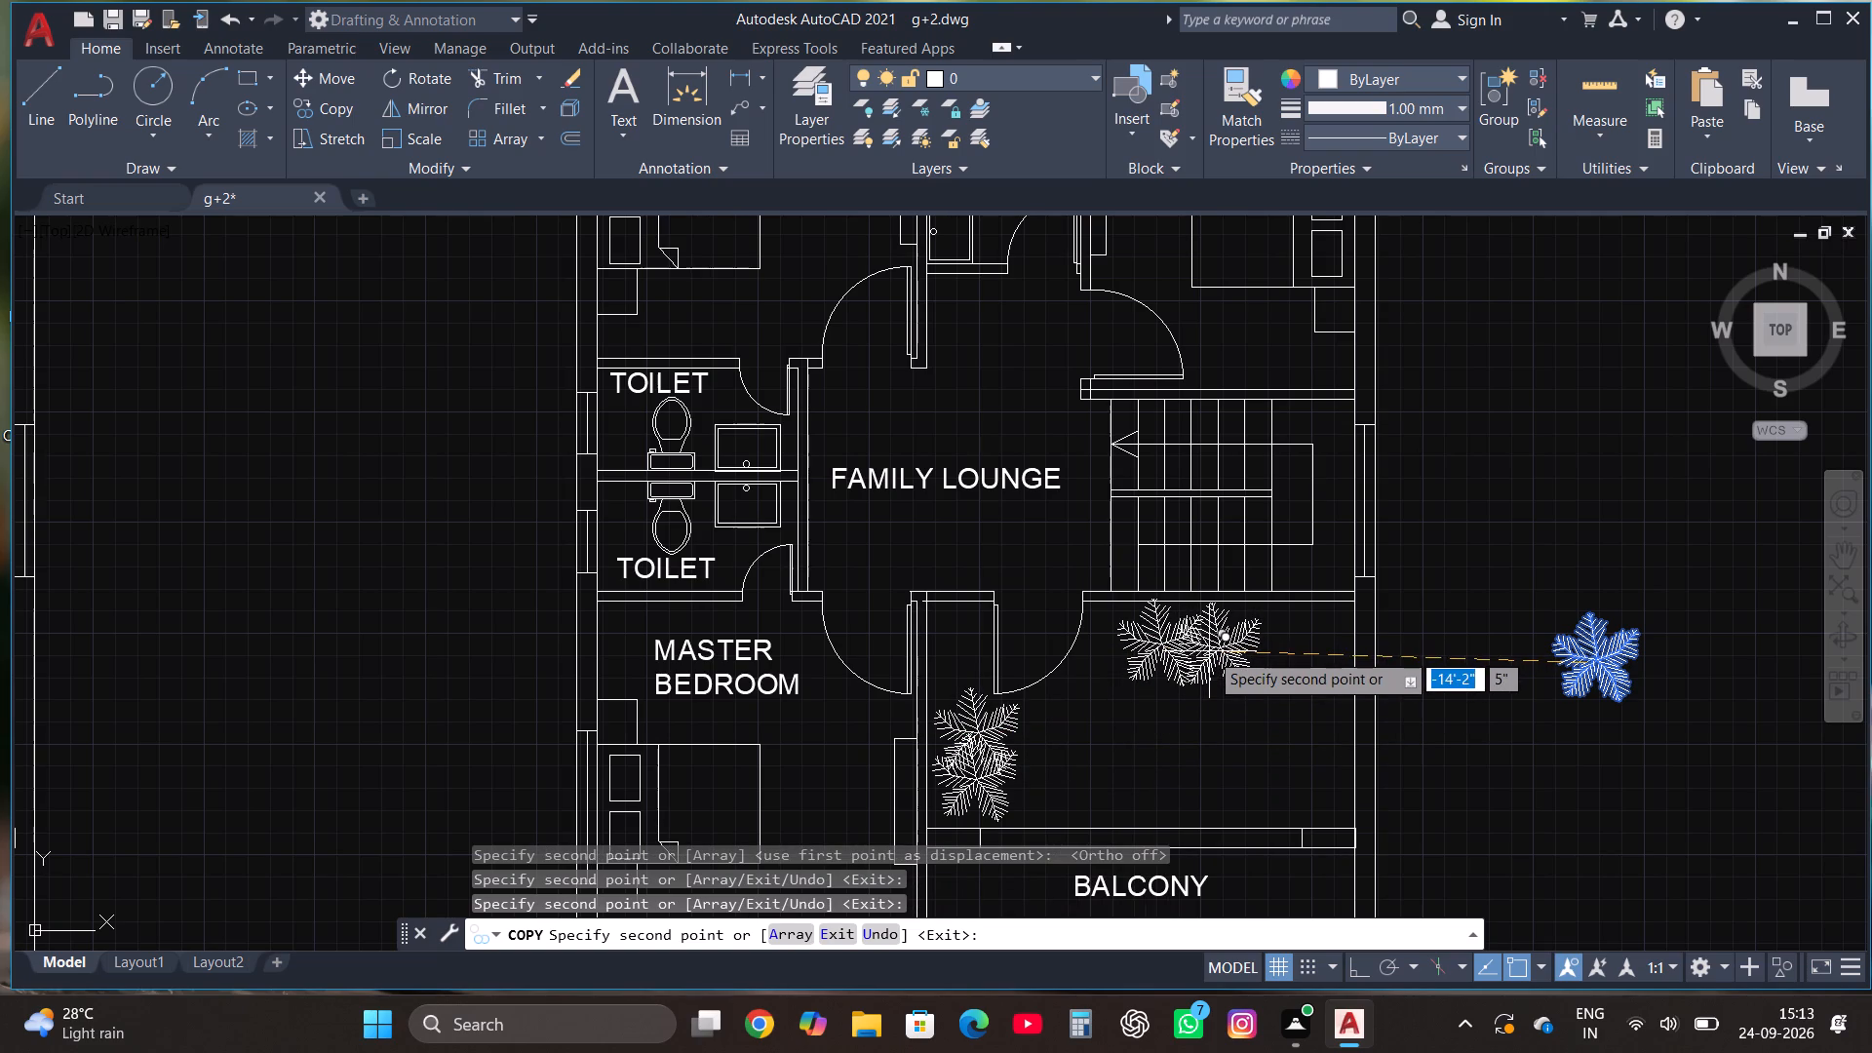
left_click(1209, 650)
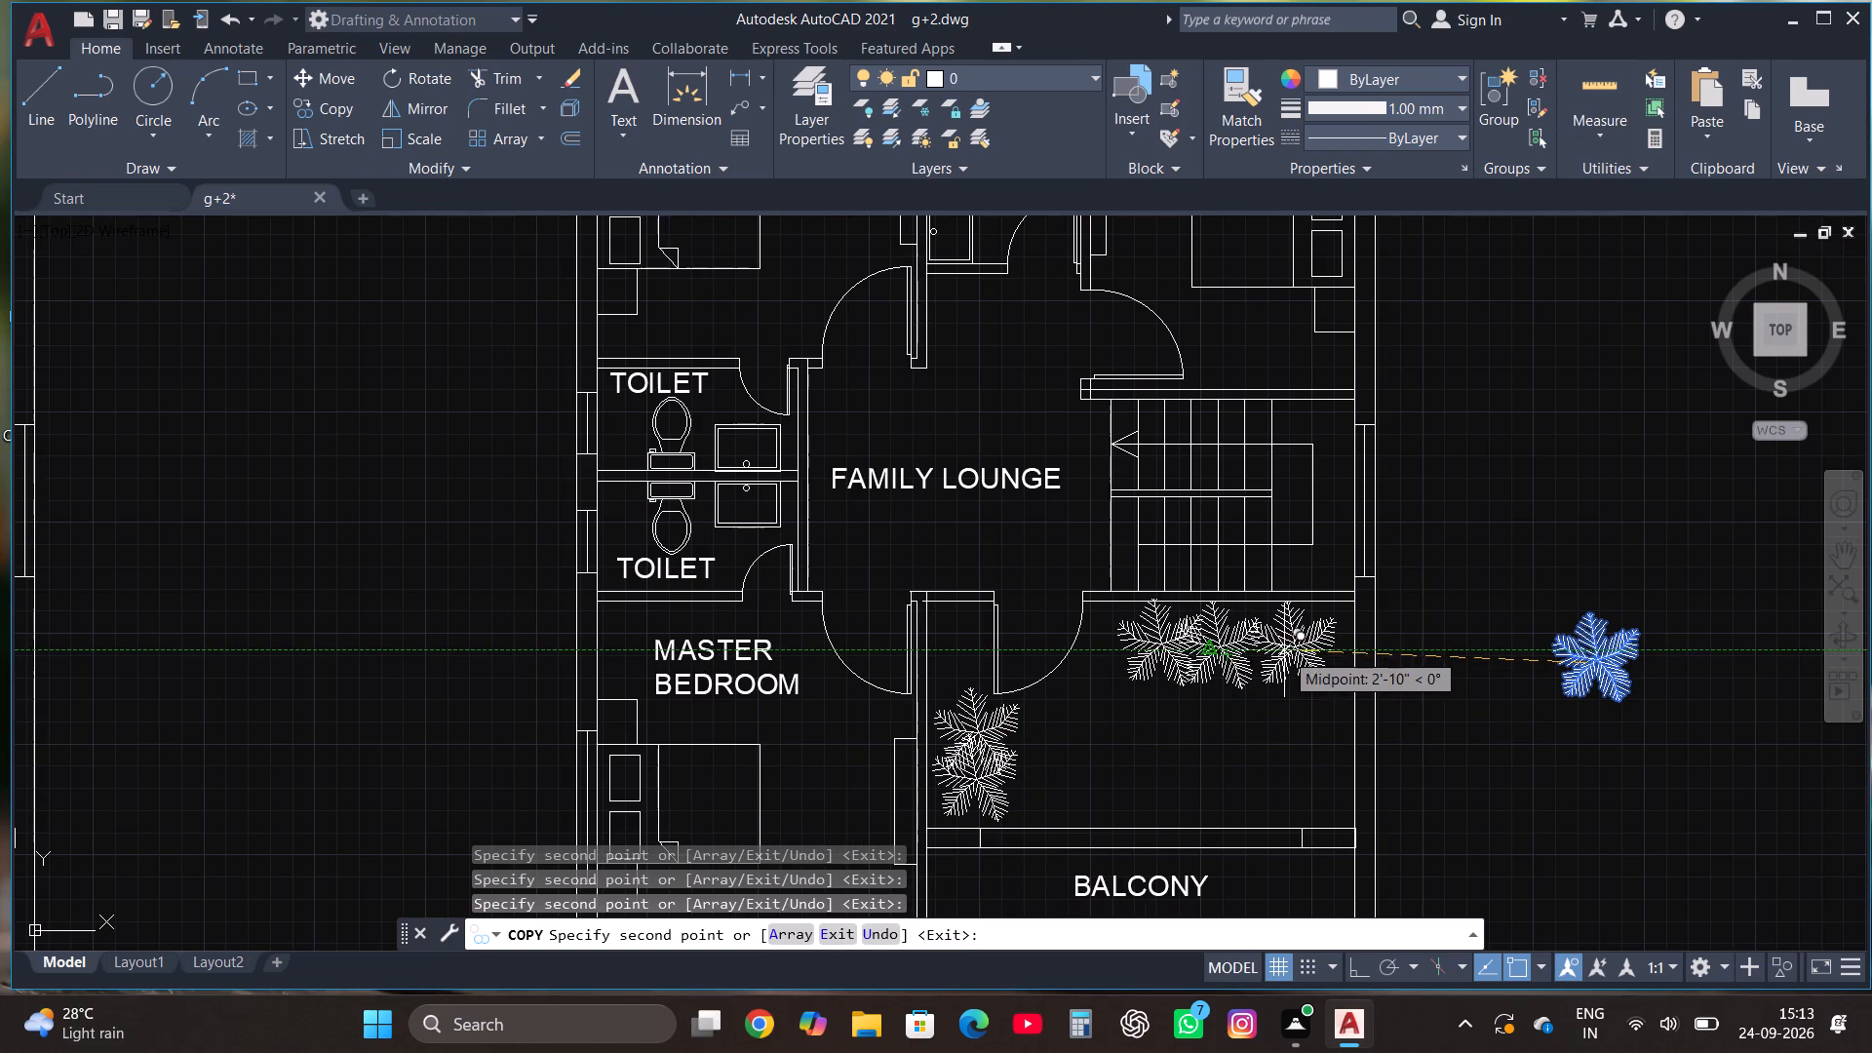
left_click(1284, 650)
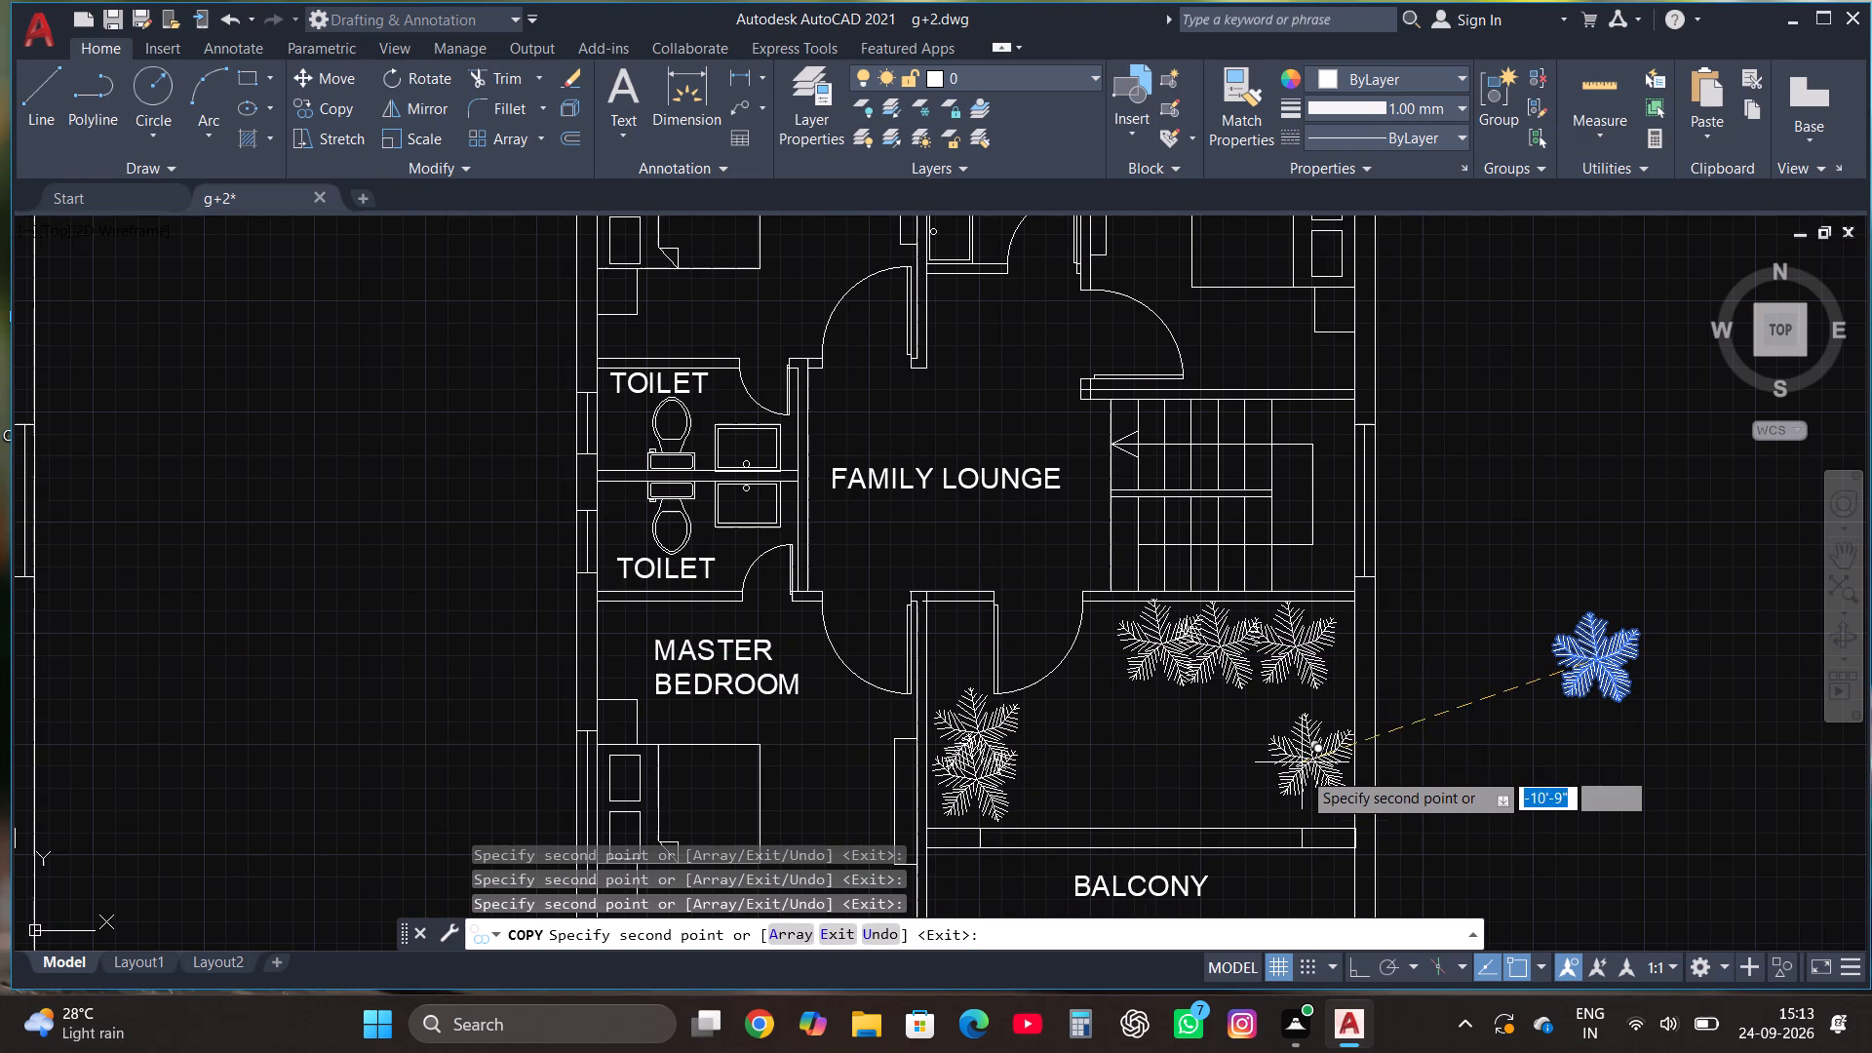
left_click(1292, 783)
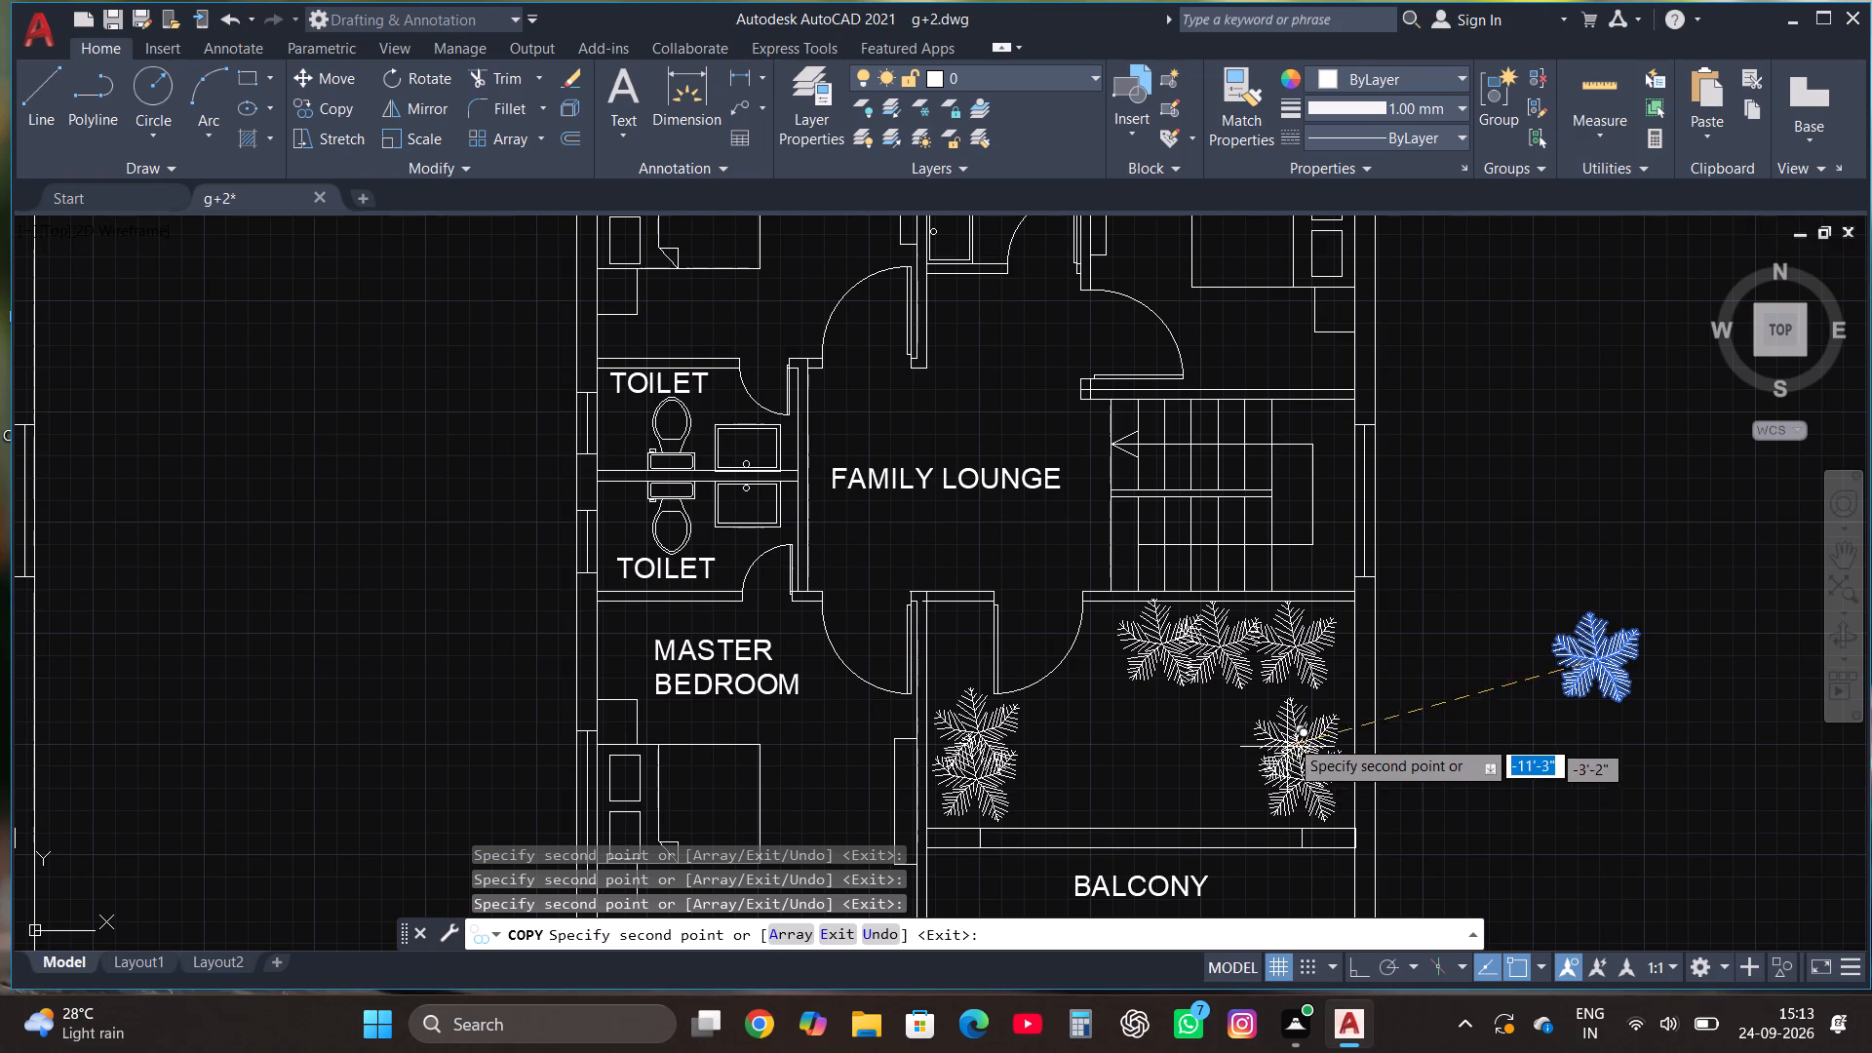
left_click(1296, 721)
scroll(1110, 676, "down", 2)
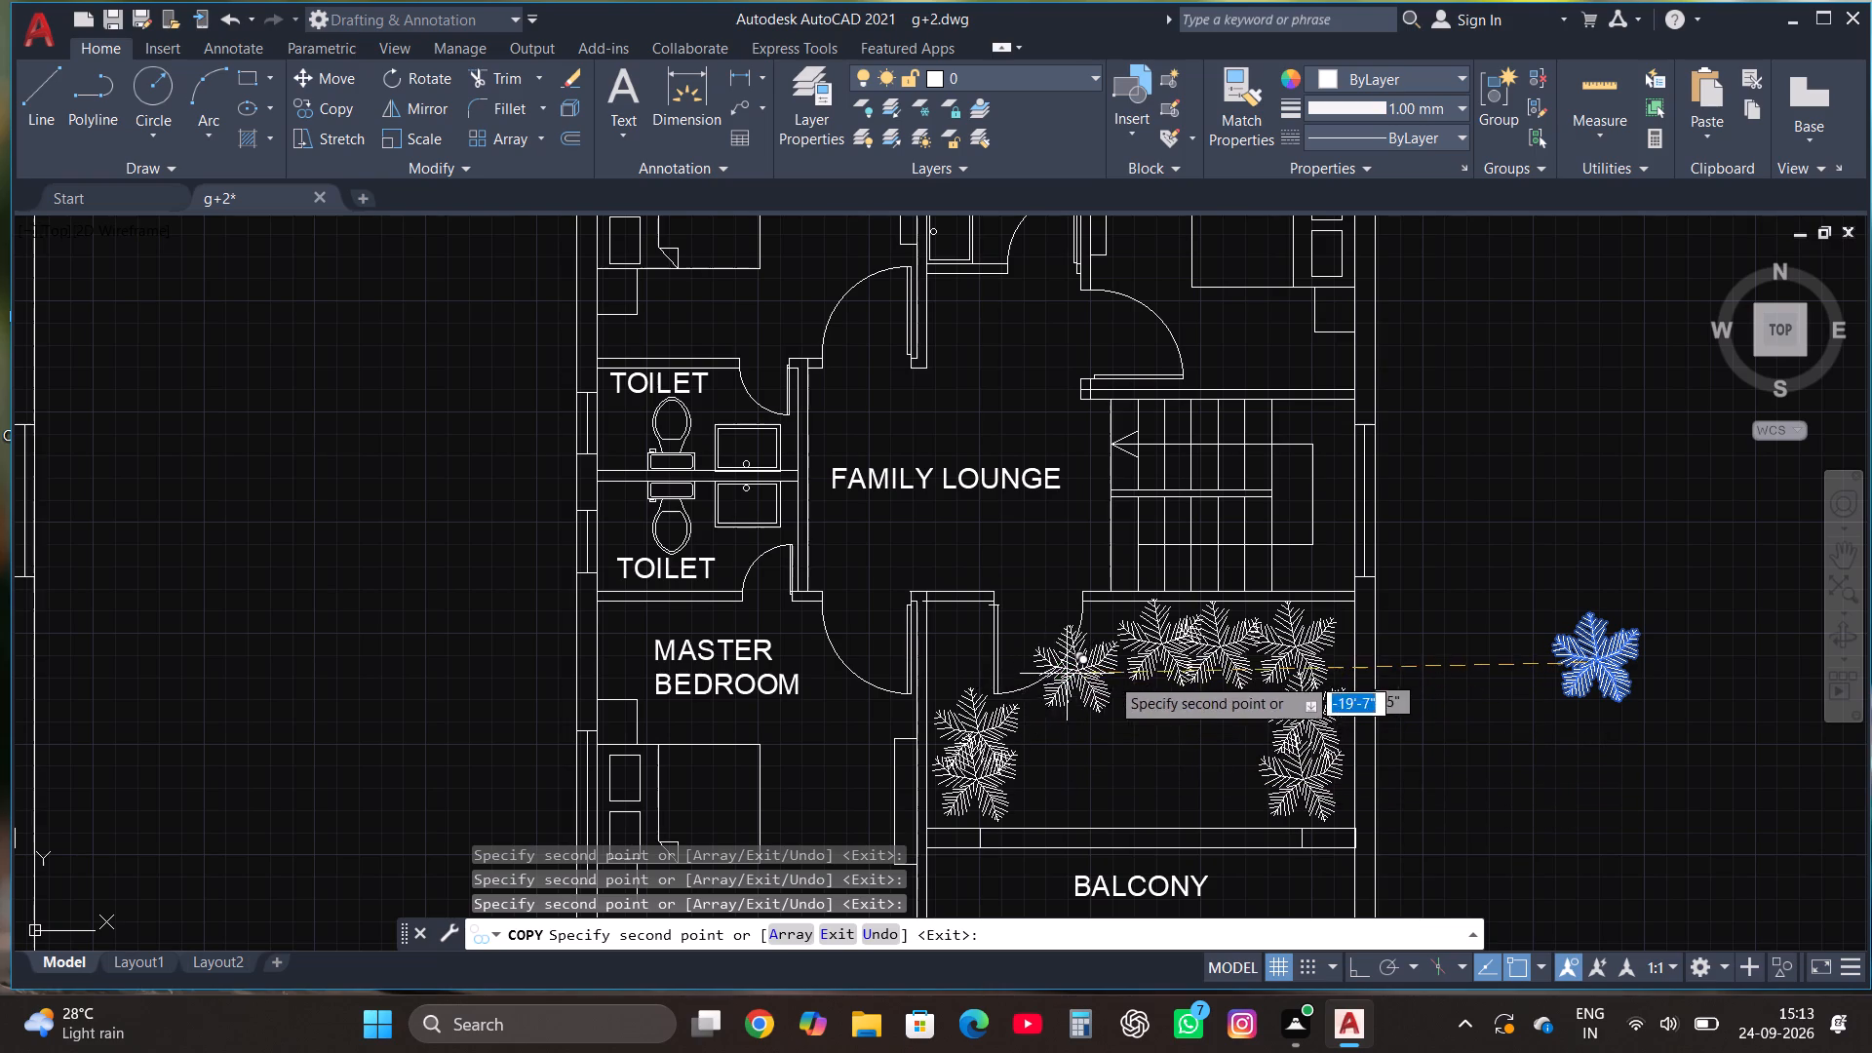
key("Escape")
Delete the original tree block outside the plan.
left_click(1300, 682)
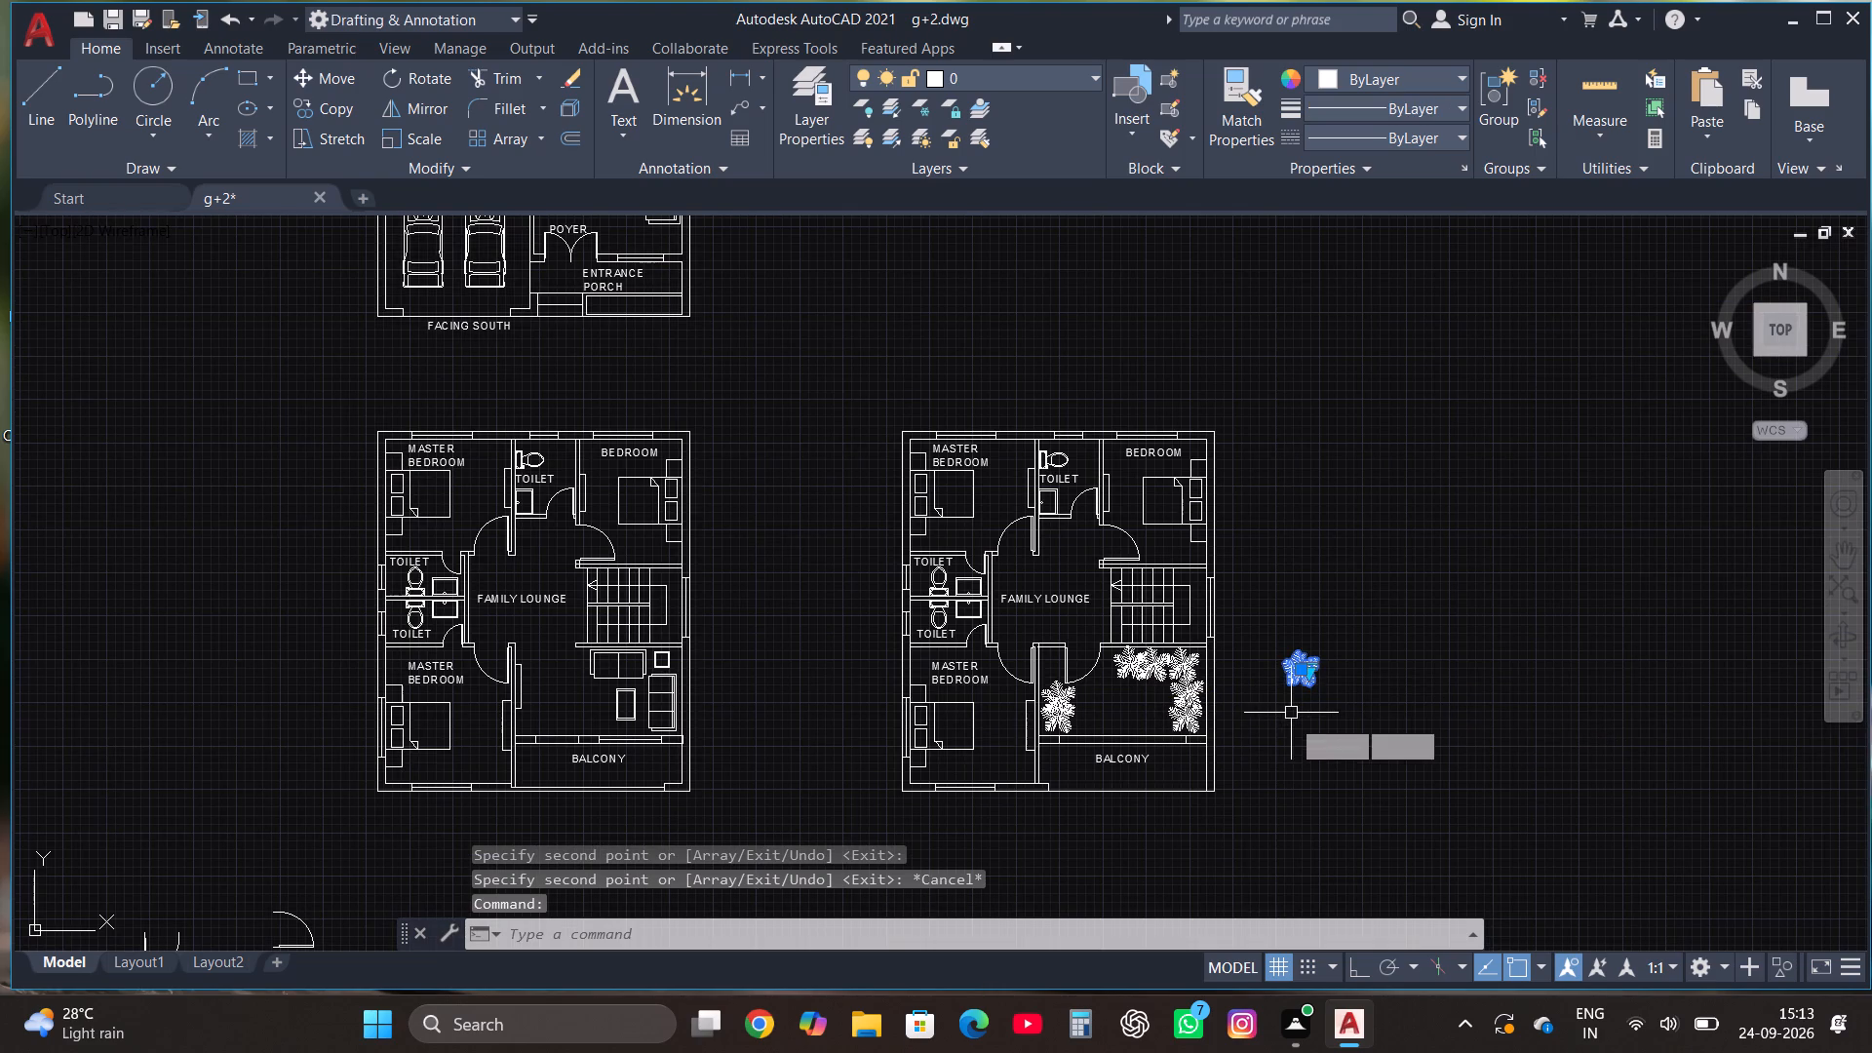
key("Delete")
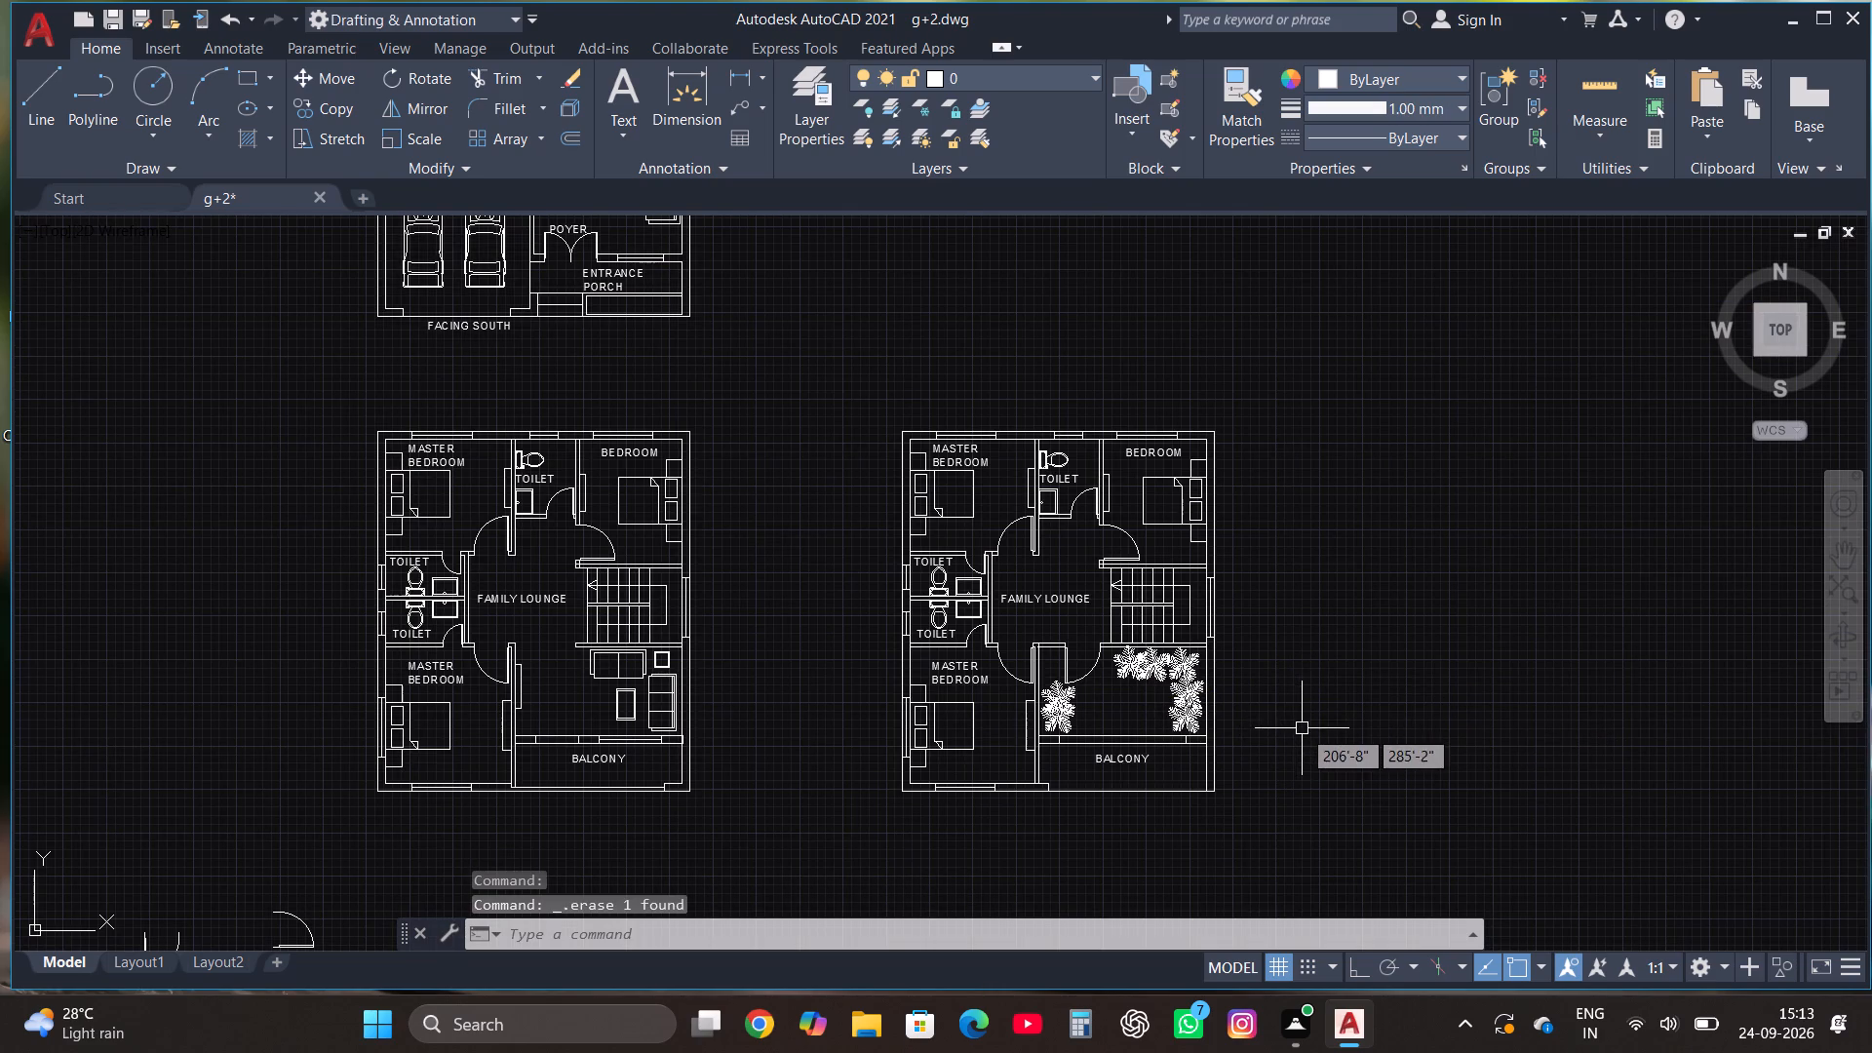
Delete the stray door pieces lying north of the ground-floor plan and south of the first-floor plan.
scroll(1281, 789, "down", 3)
scroll(1303, 601, "up", 1)
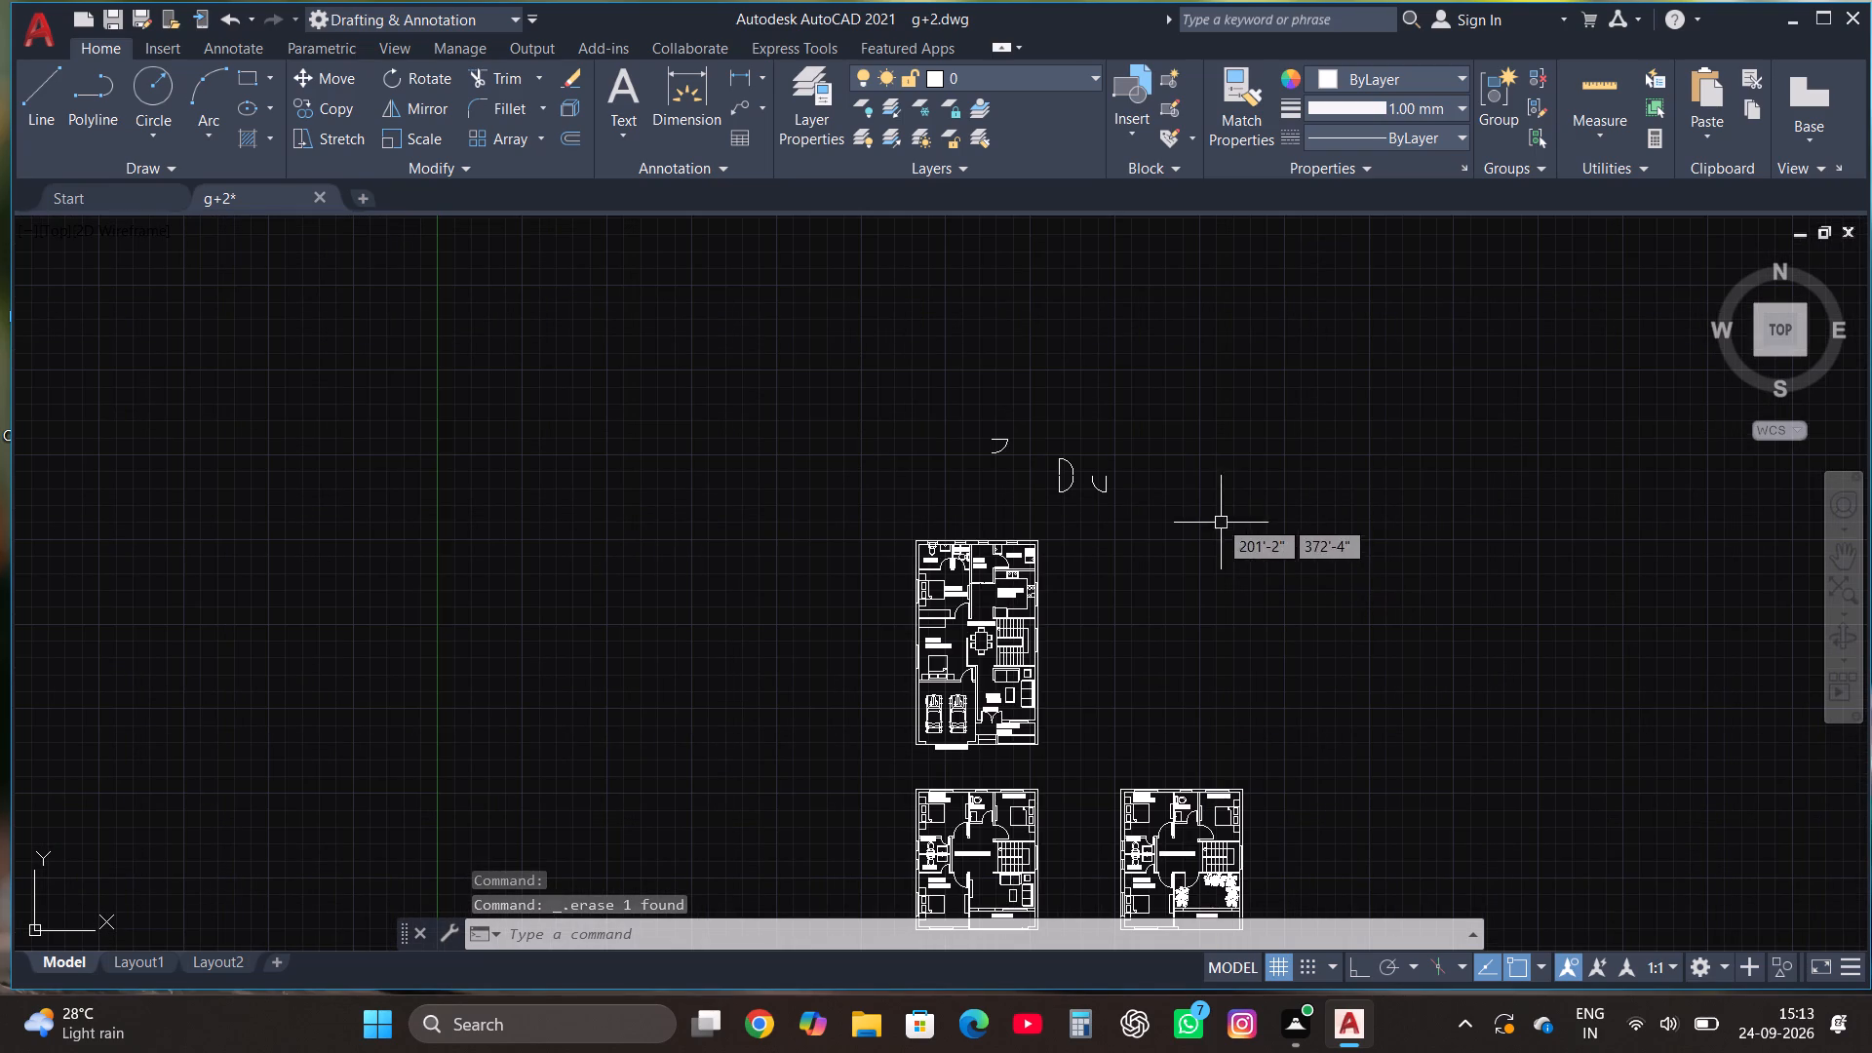
left_click(1192, 500)
left_click(929, 352)
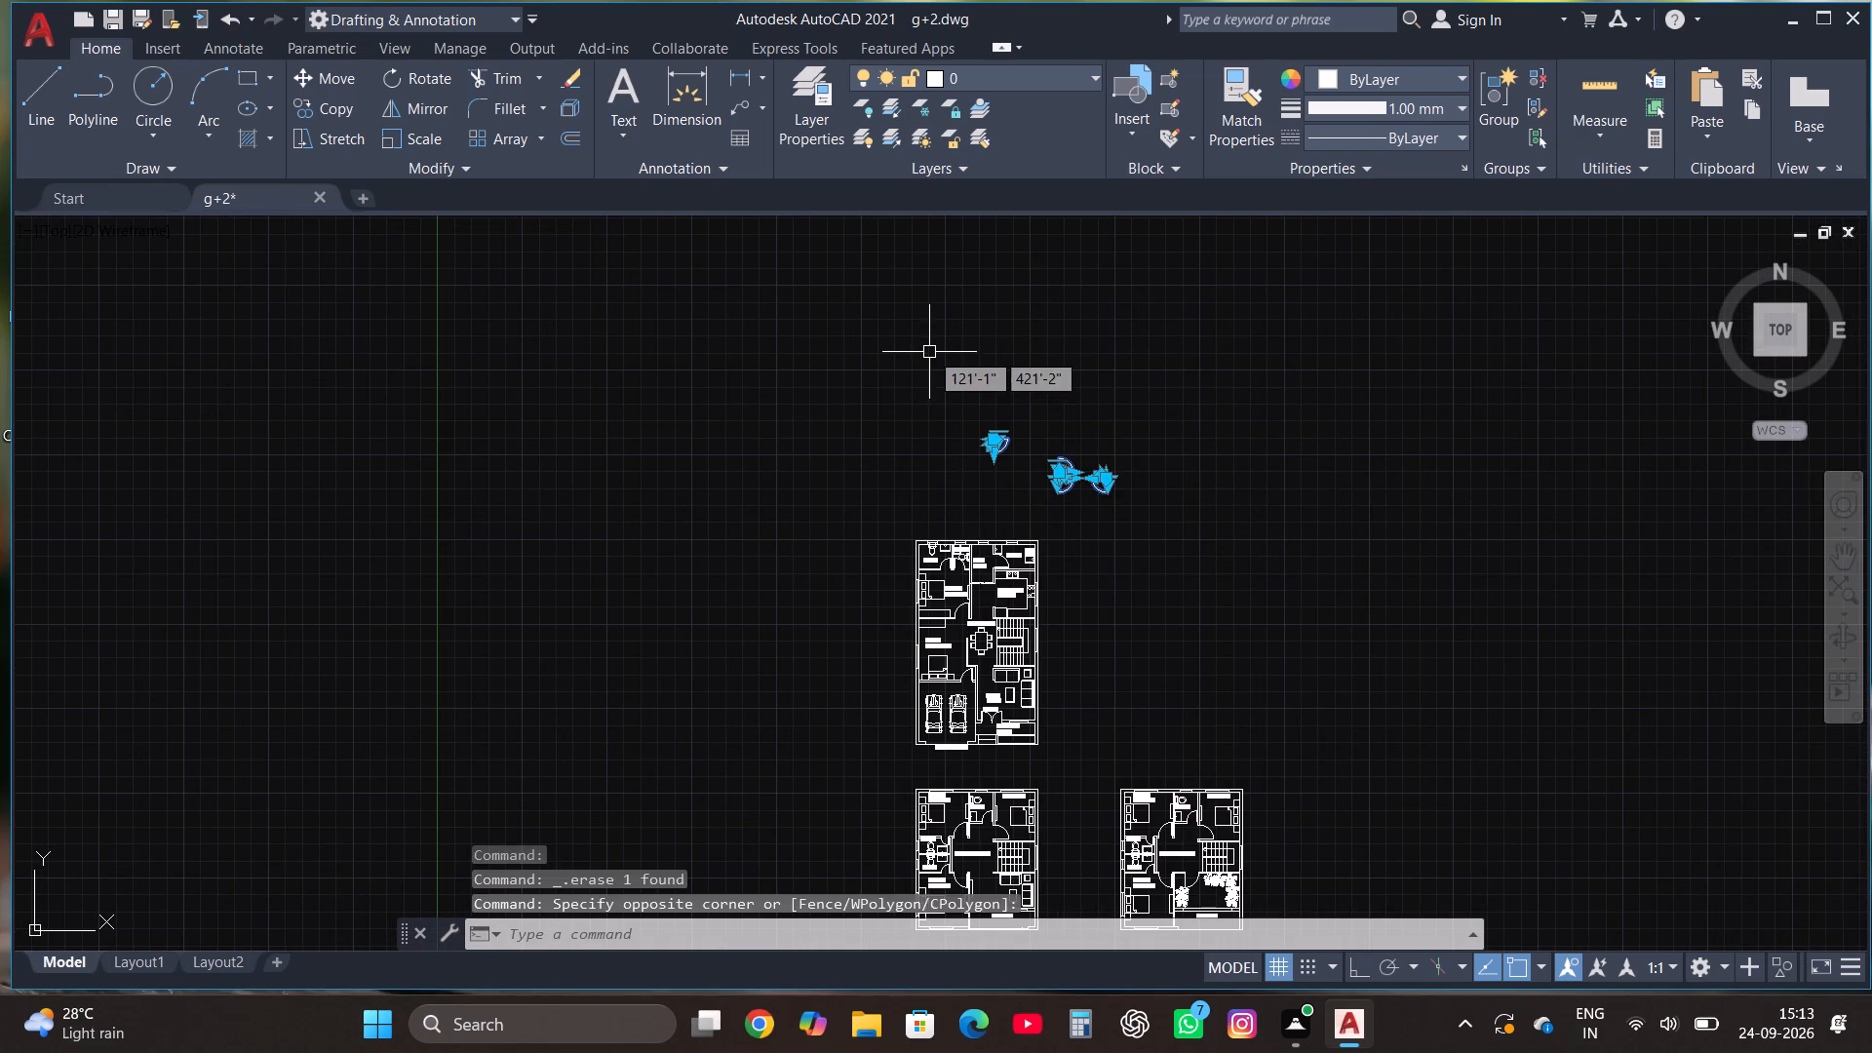
key("Delete")
scroll(1149, 491, "down", 2)
scroll(1078, 756, "up", 2)
left_click_drag(1054, 734, 1036, 721)
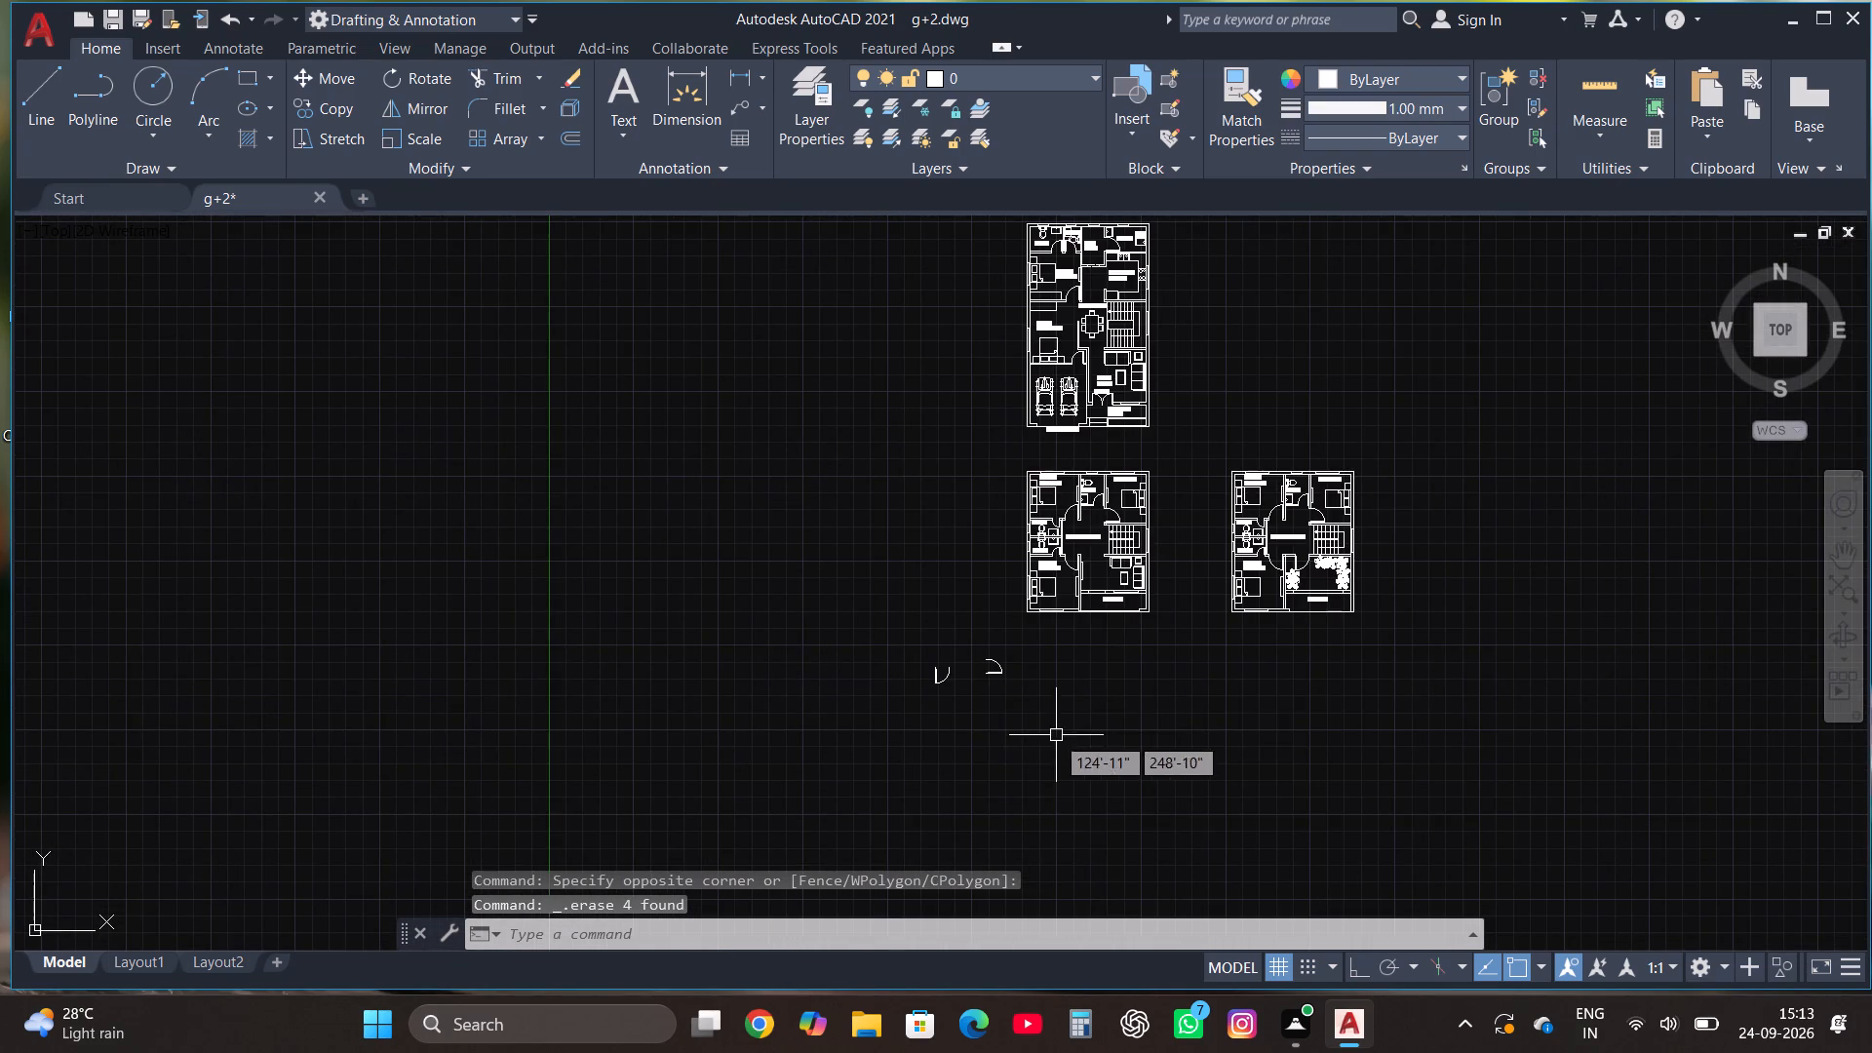
left_click(900, 645)
key("Delete")
scroll(954, 698, "down", 2)
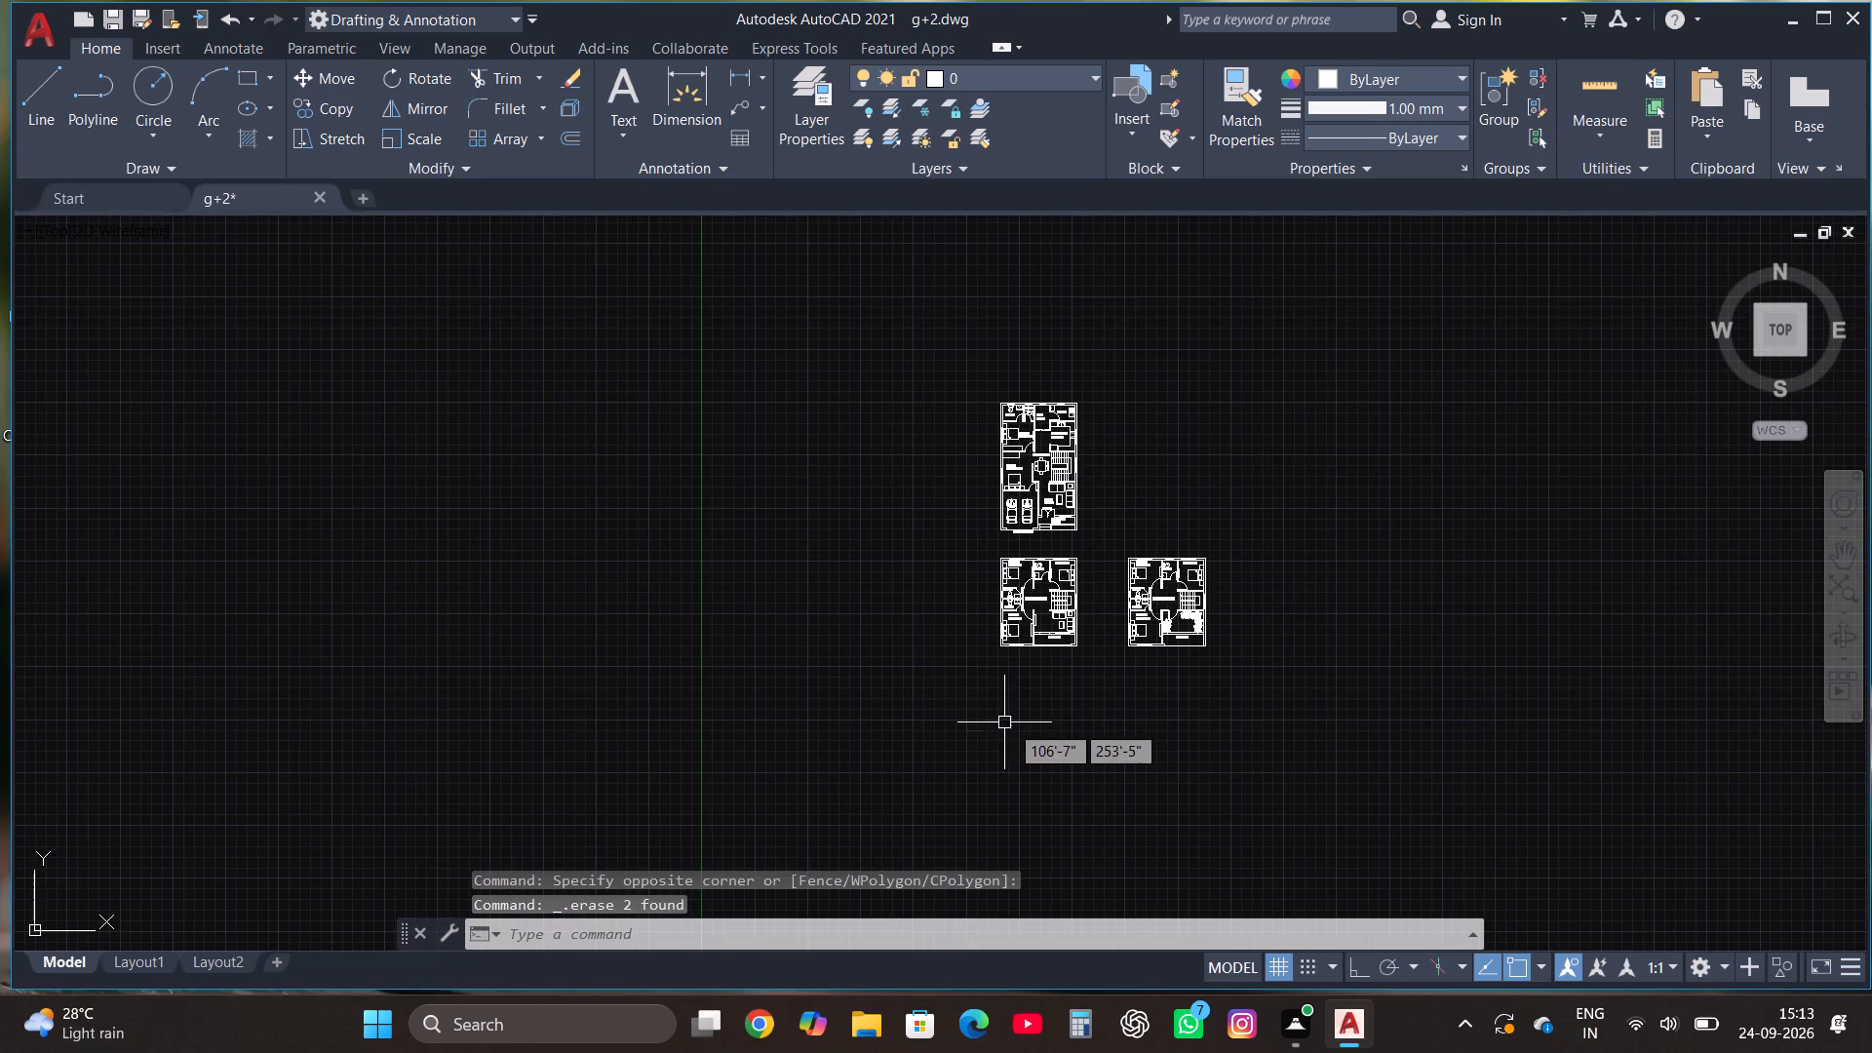
Draw a horizontal line about 29'-3" long with ortho on, in the empty space north of the planted floor plan and matching its width.
scroll(1037, 727, "down", 1)
scroll(1247, 555, "up", 1)
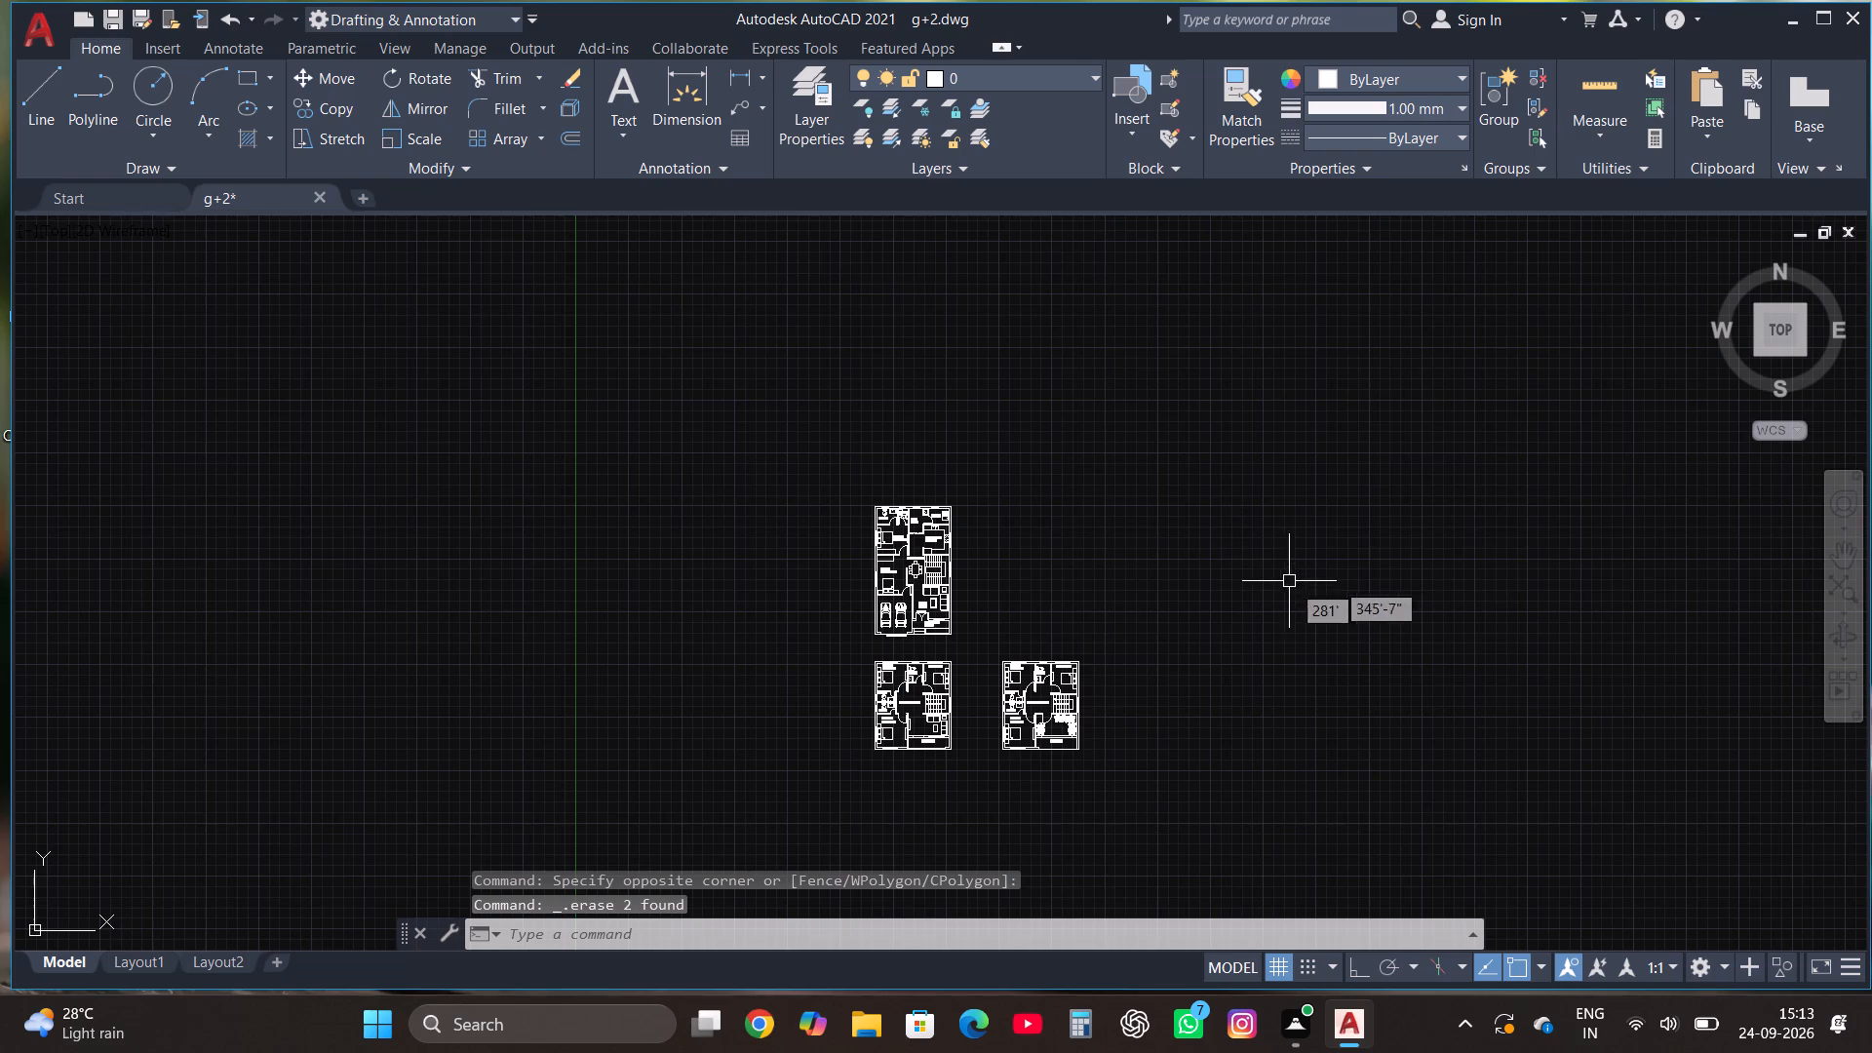
scroll(1291, 583, "up", 1)
left_click(40, 75)
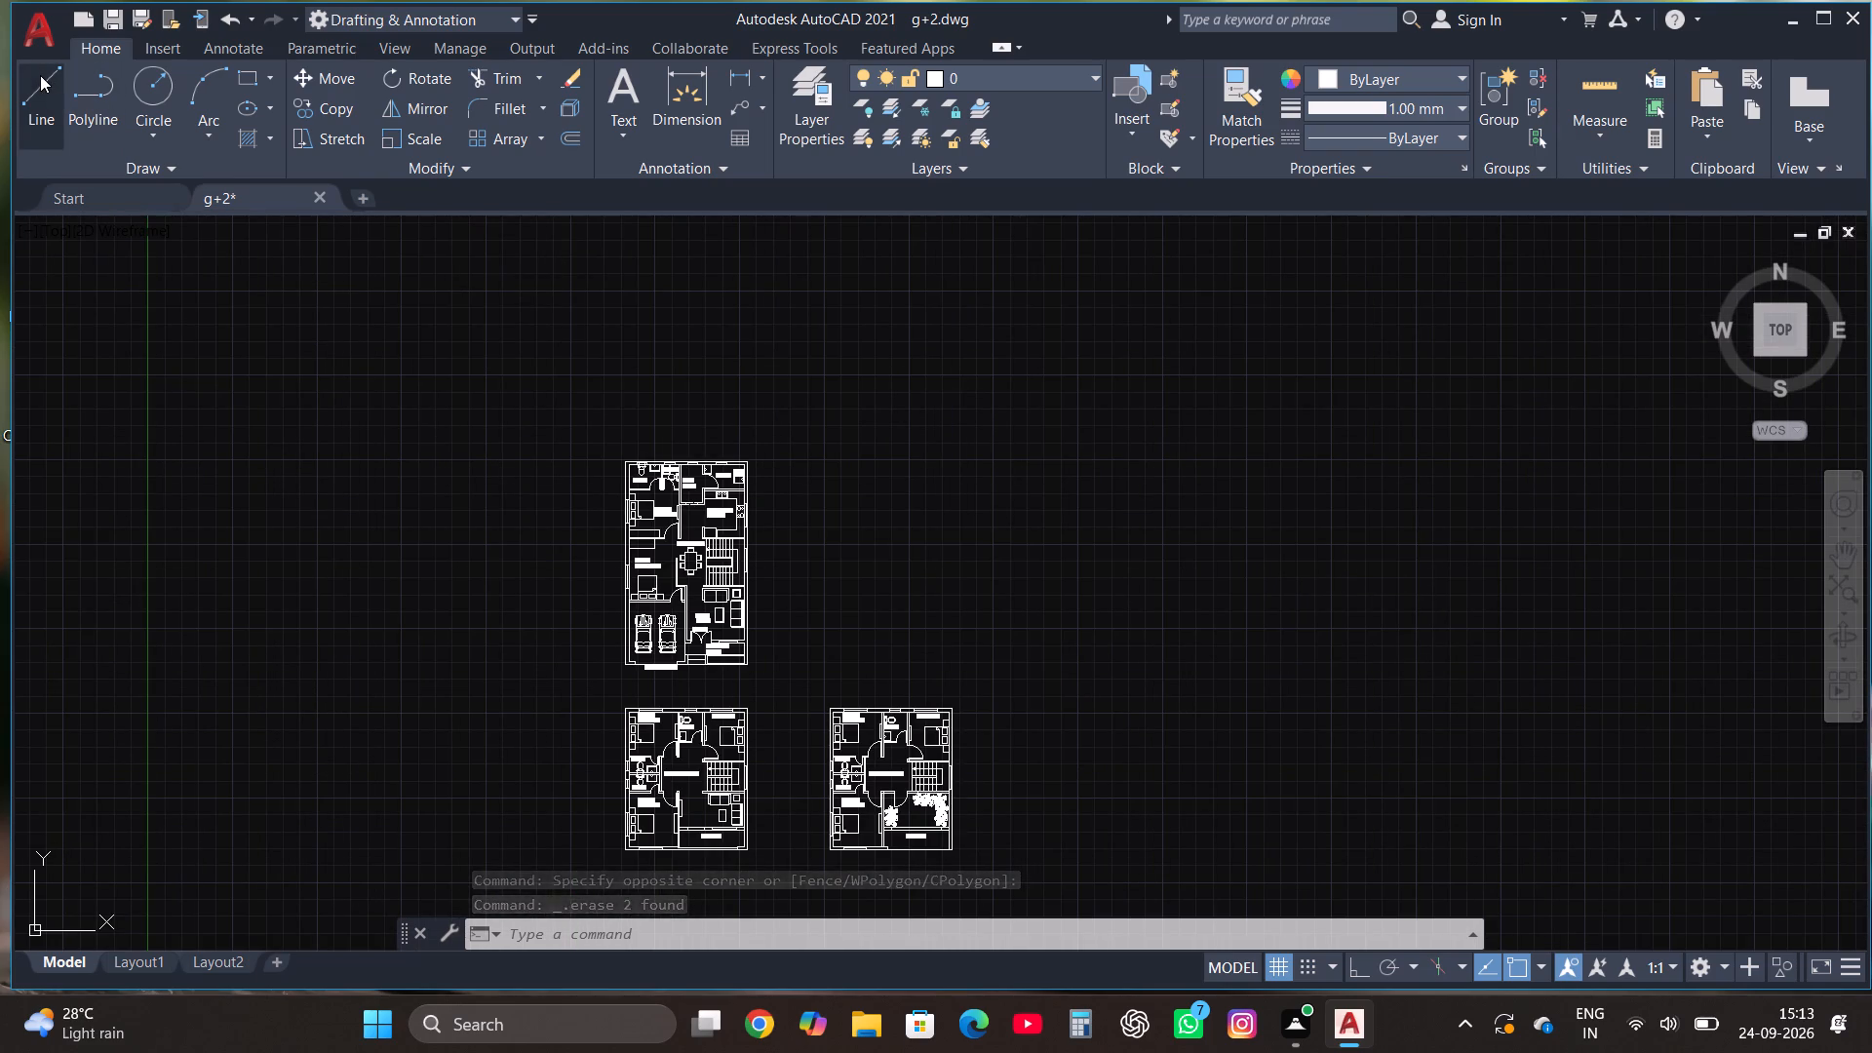
scroll(960, 682, "up", 1)
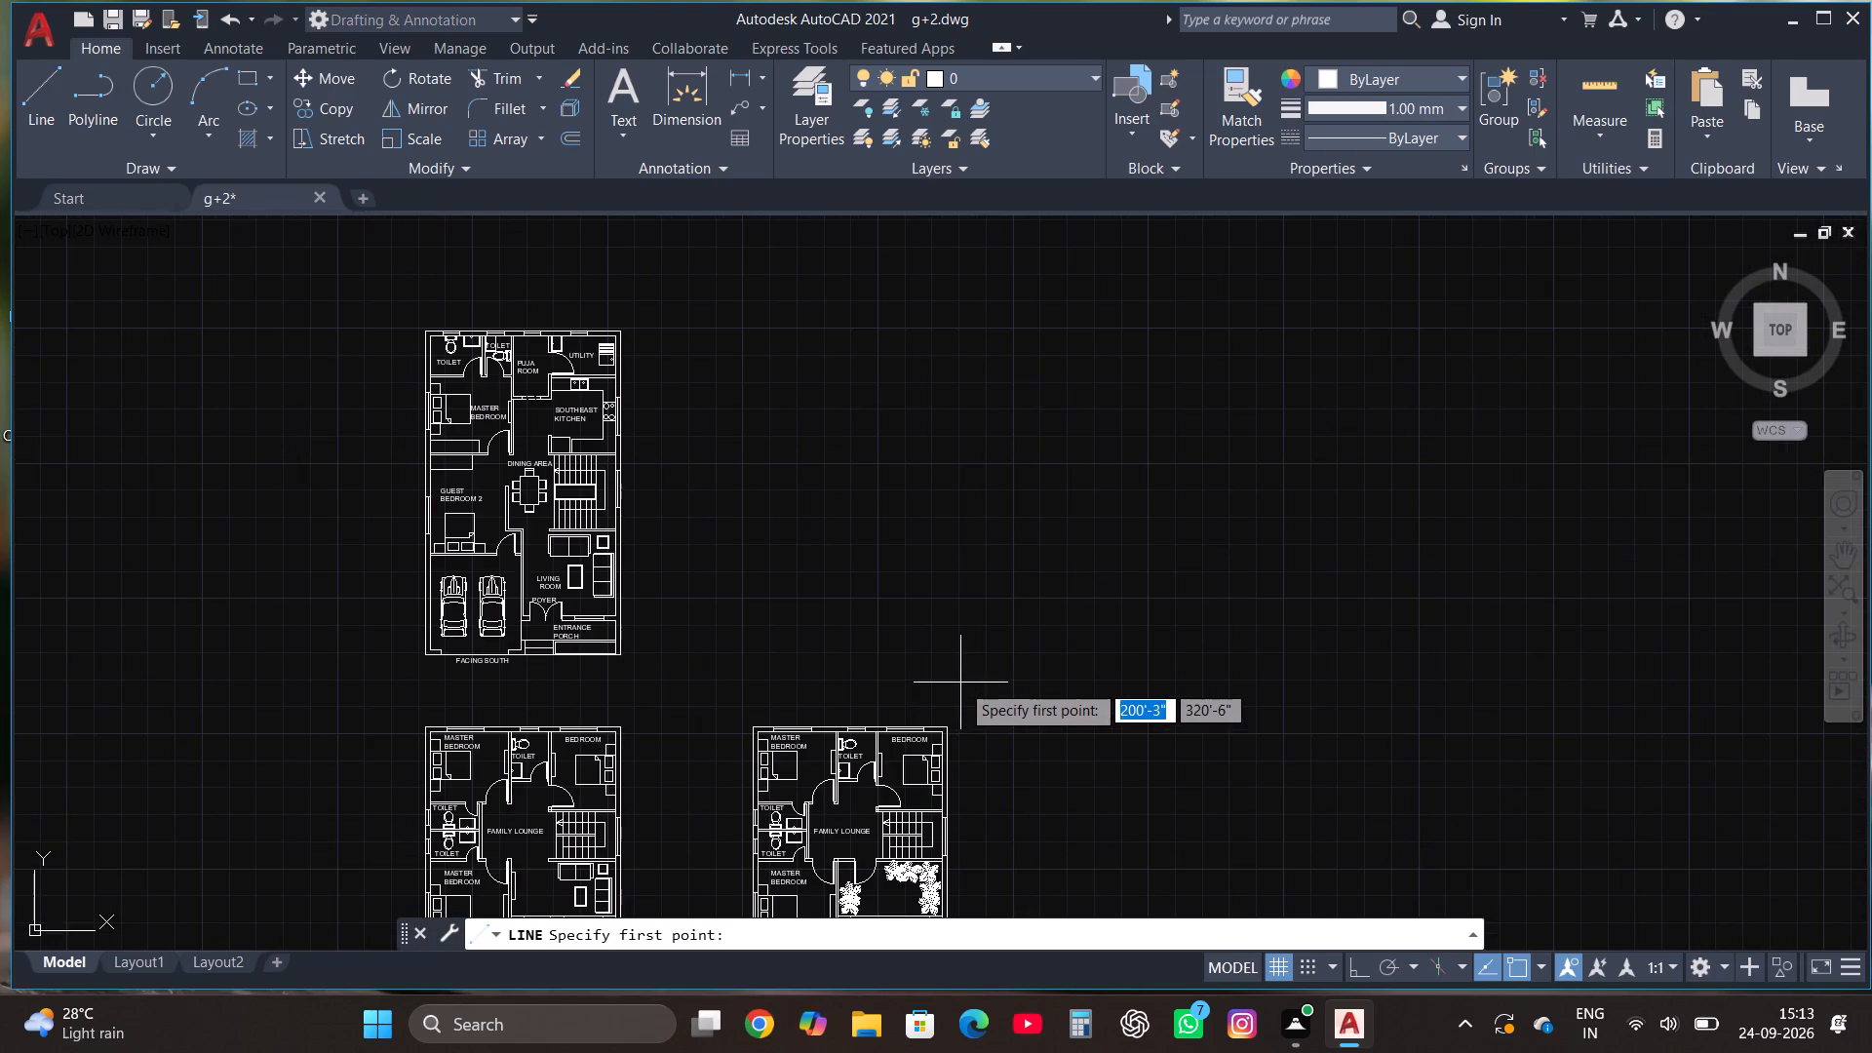
scroll(724, 649, "down", 1)
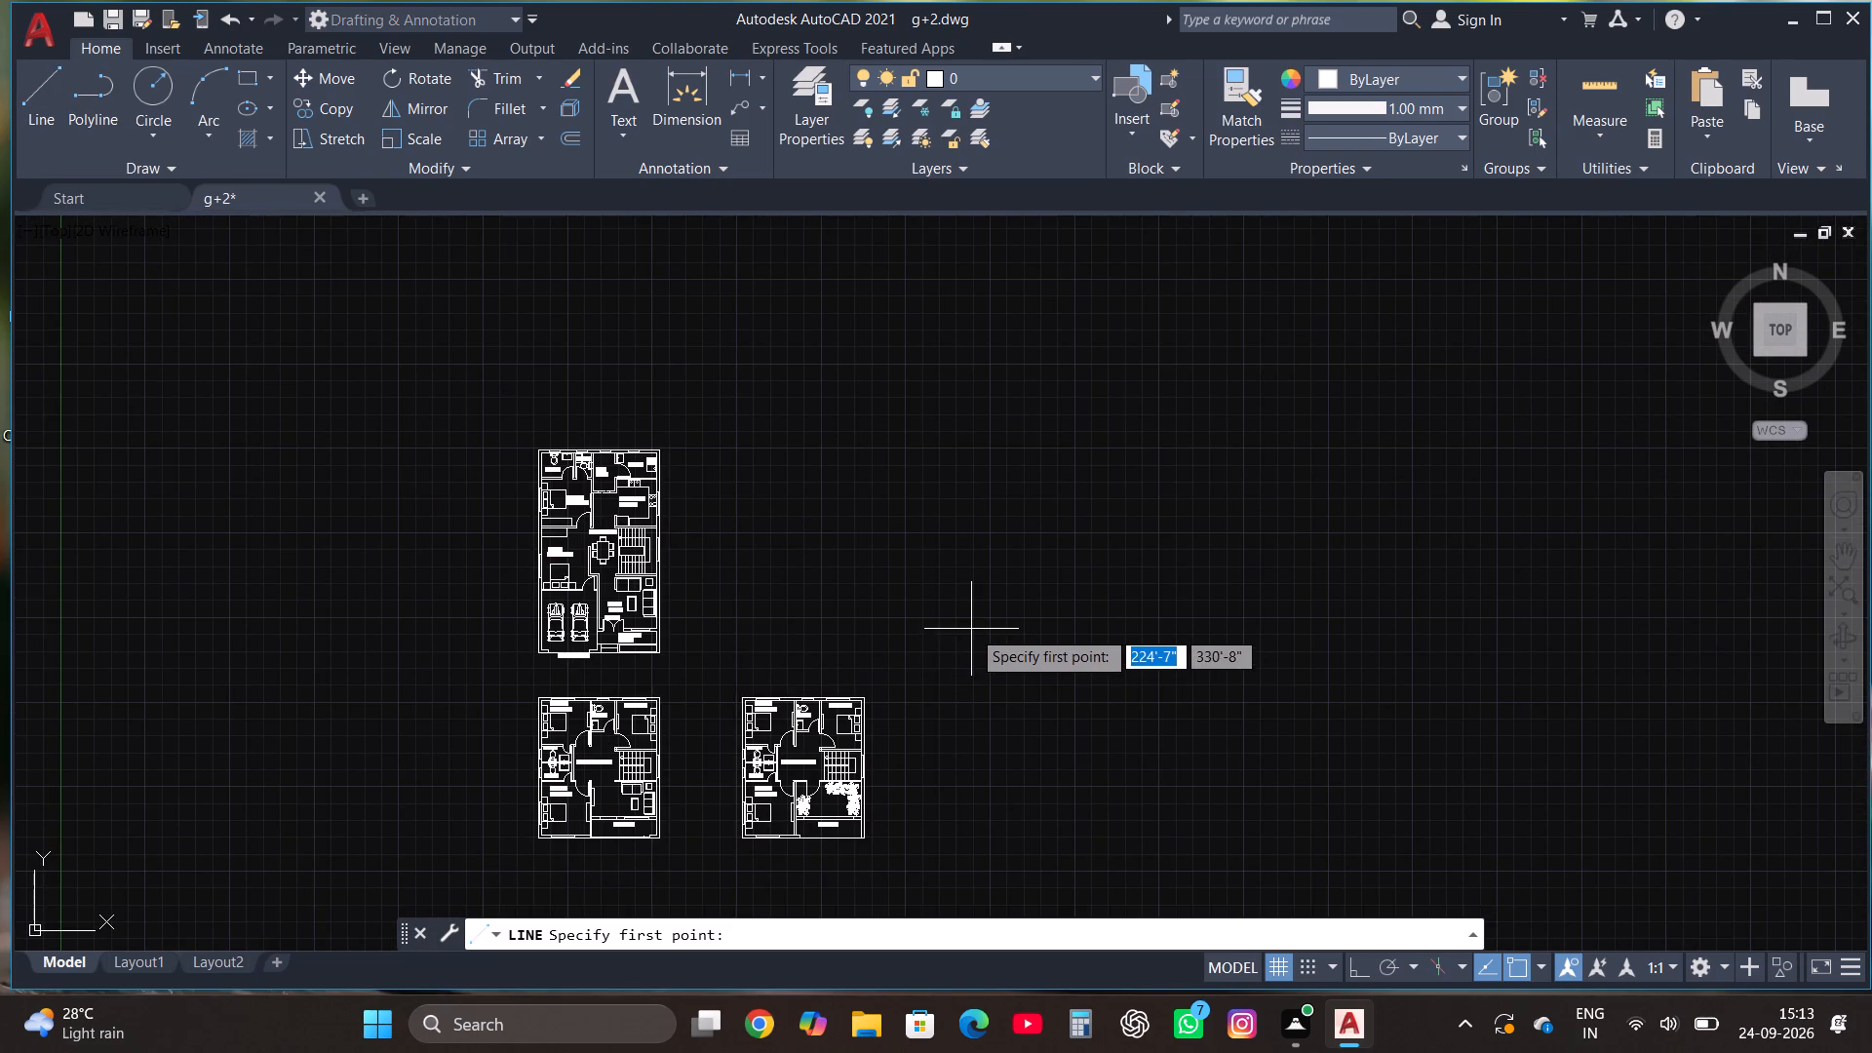
scroll(971, 628, "up", 1)
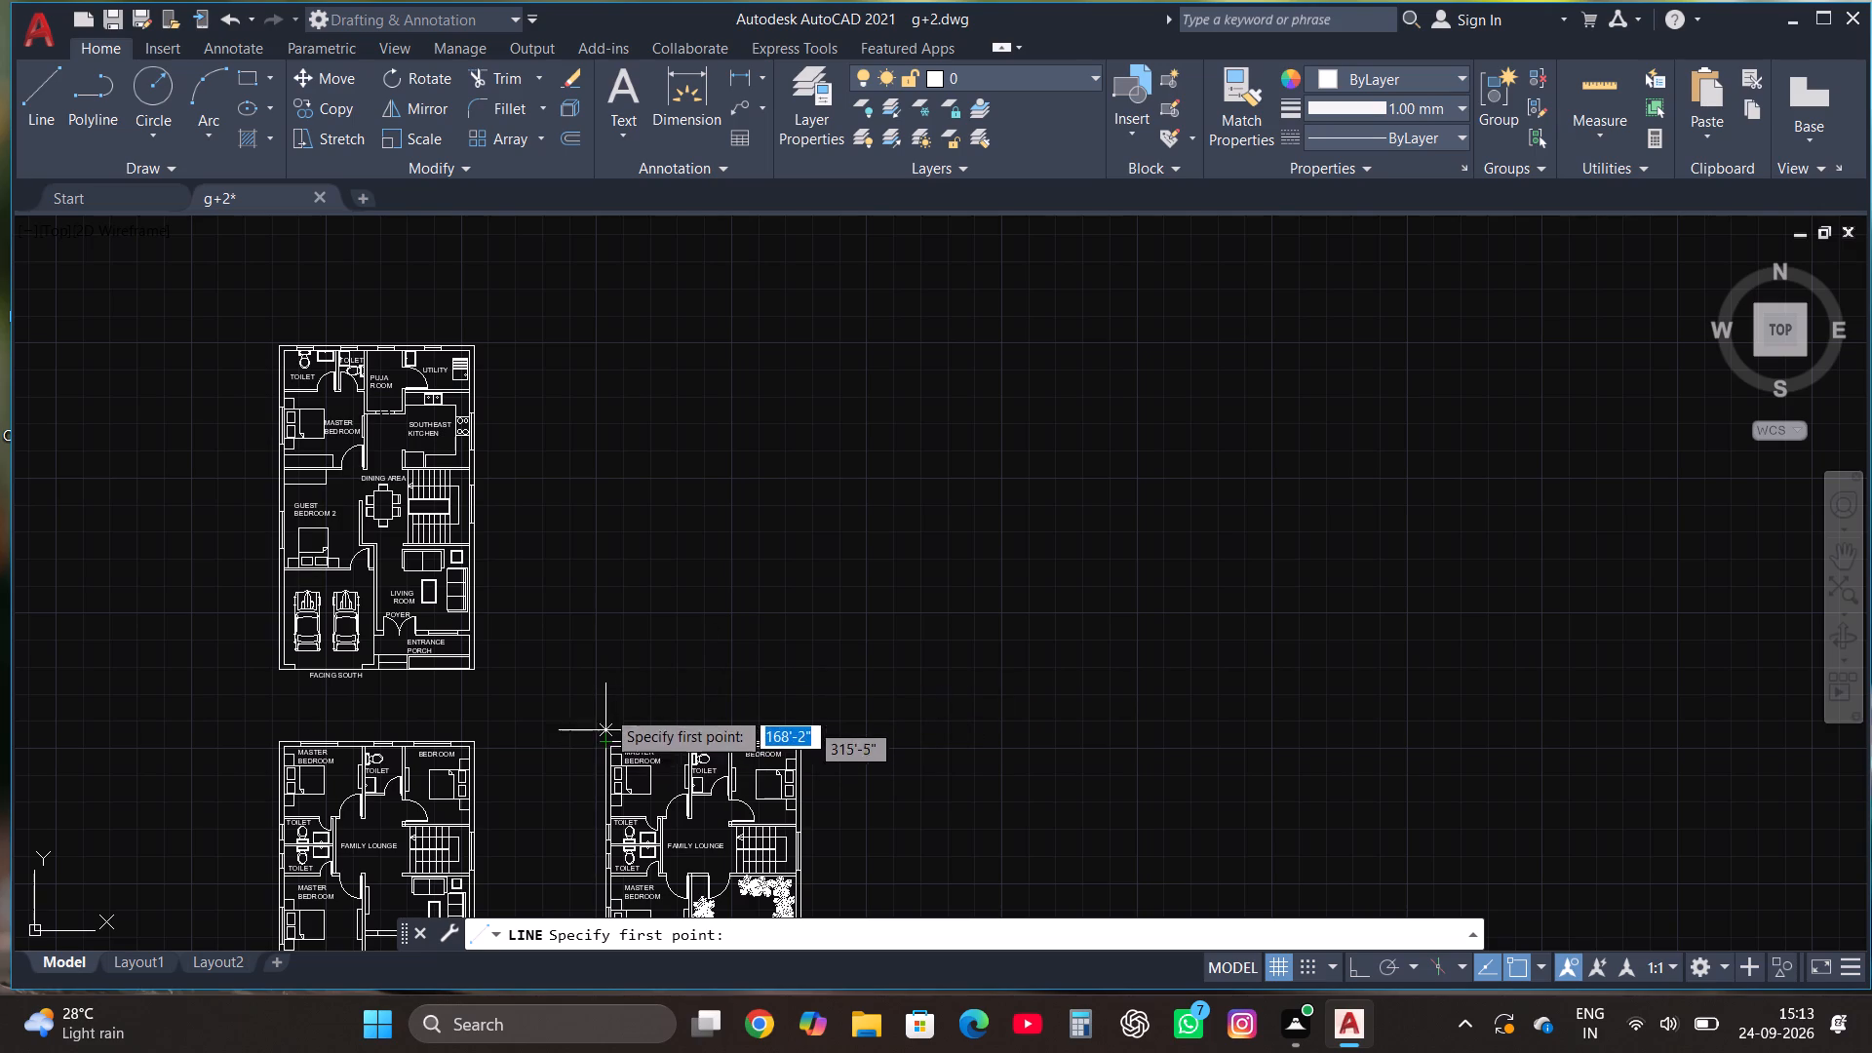
left_click(604, 625)
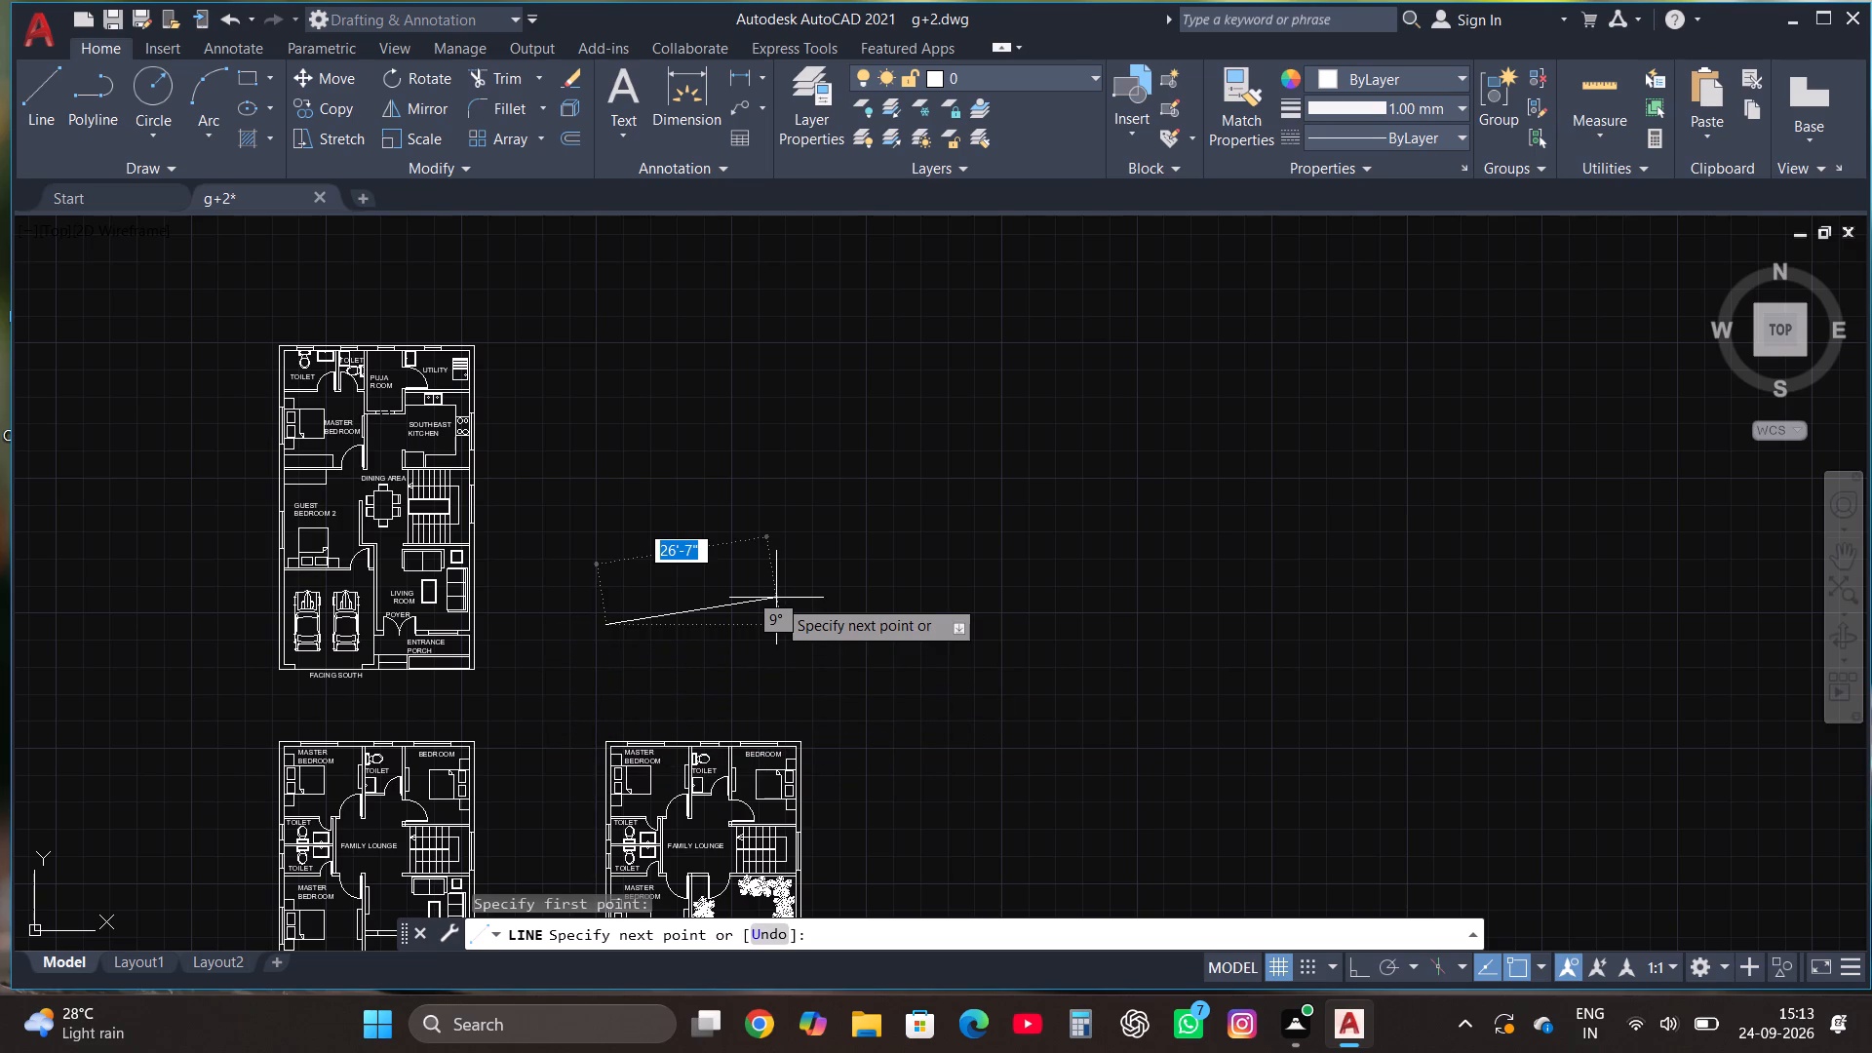
key("F8")
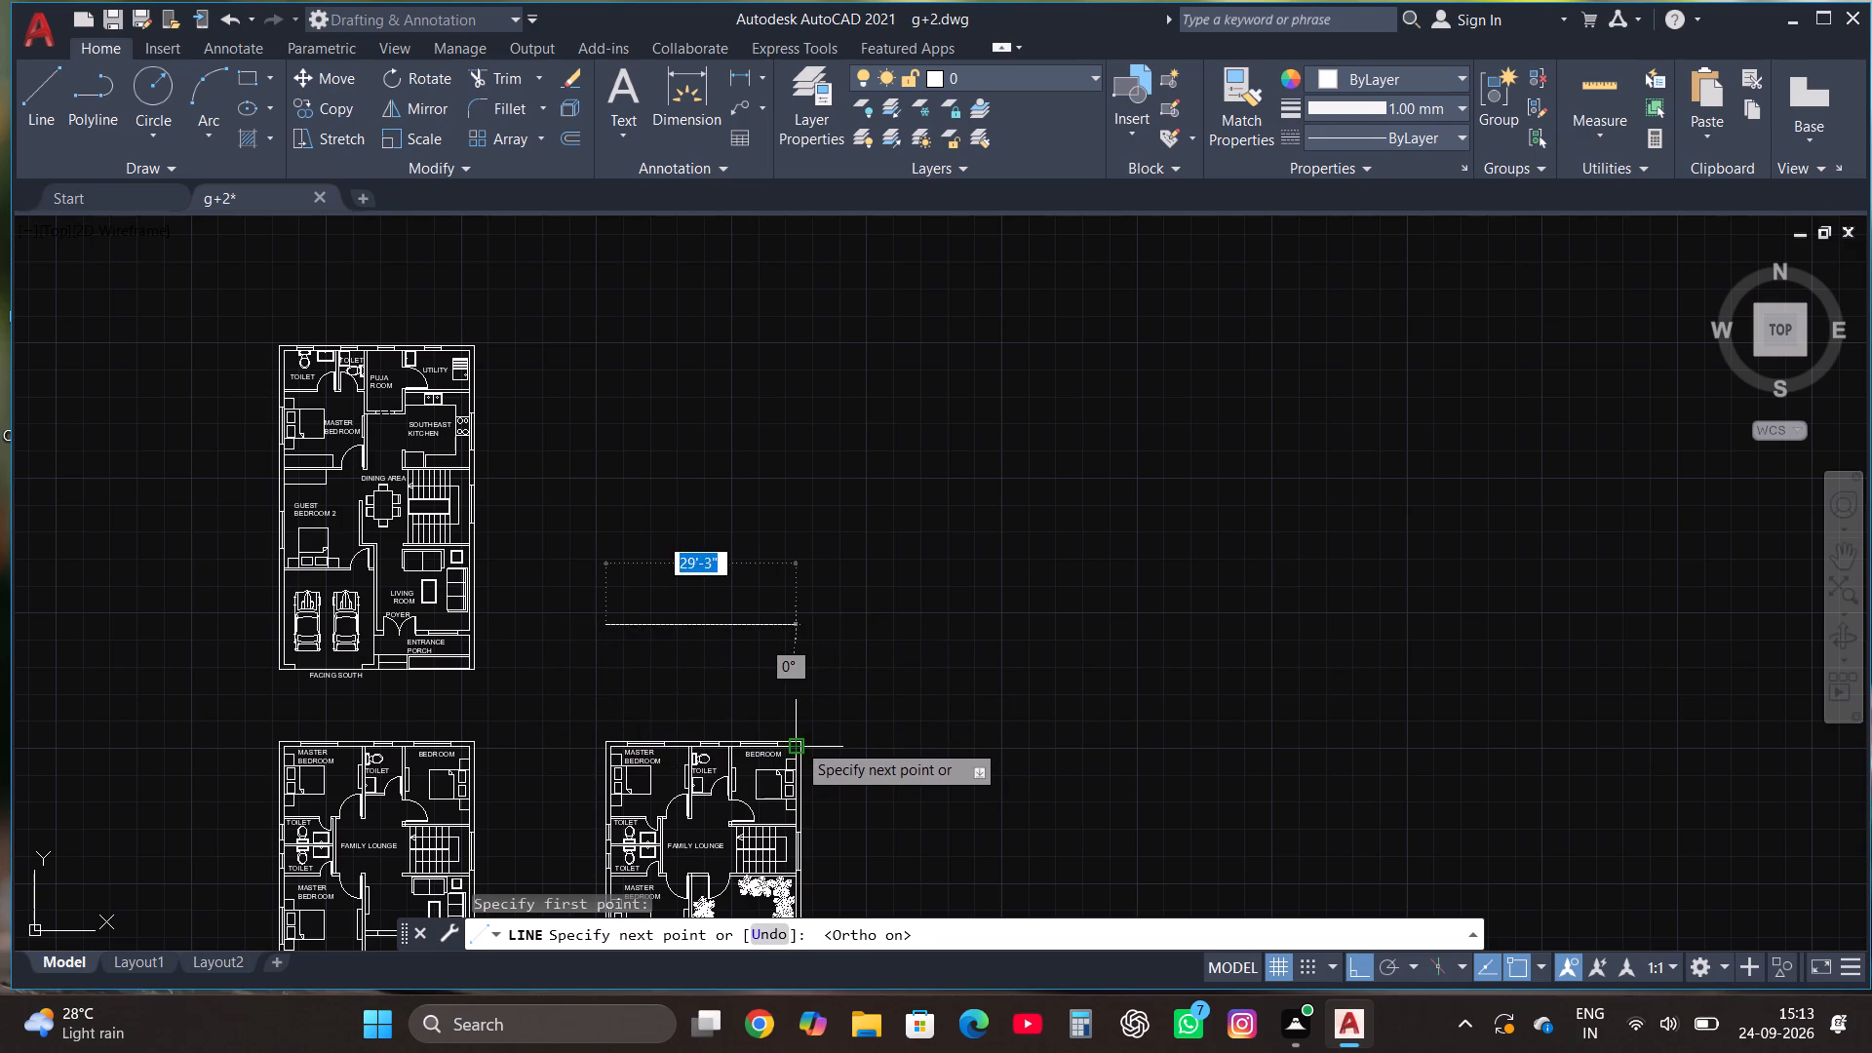
left_click(799, 673)
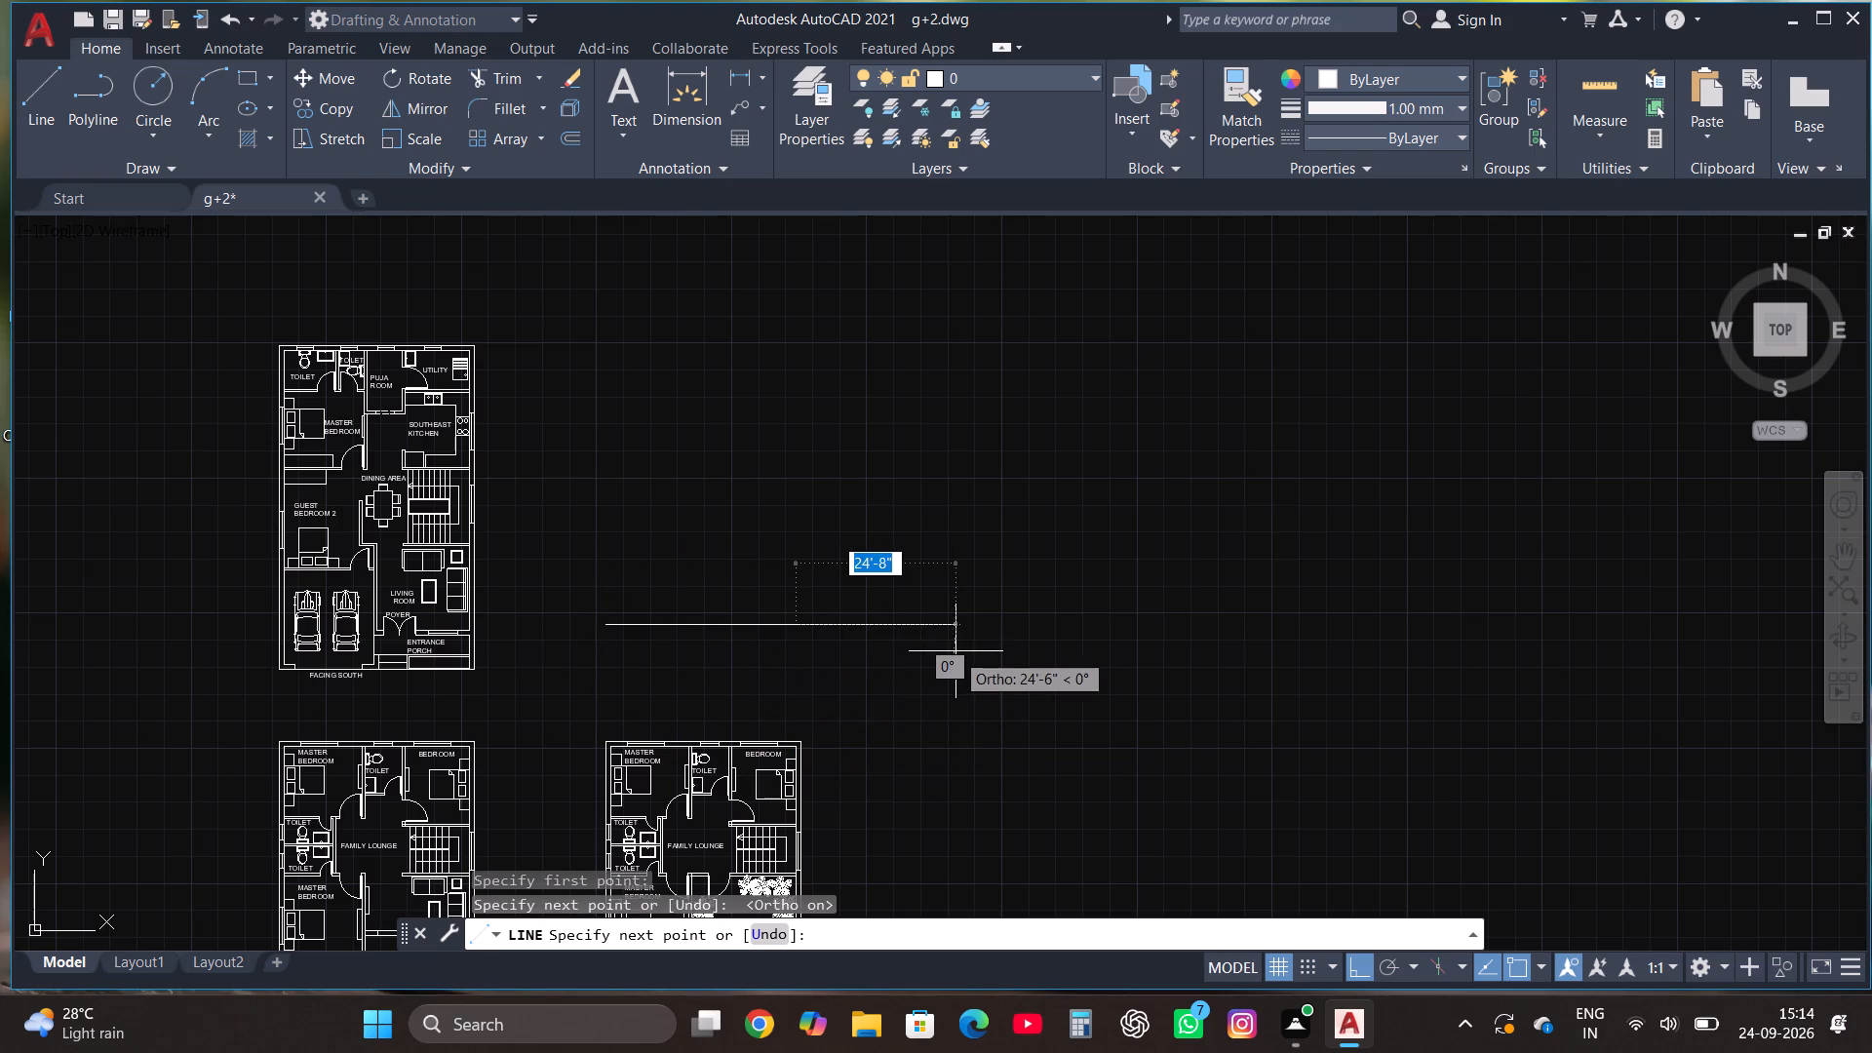
scroll(955, 651, "down", 2)
key("Escape")
scroll(904, 625, "up", 2)
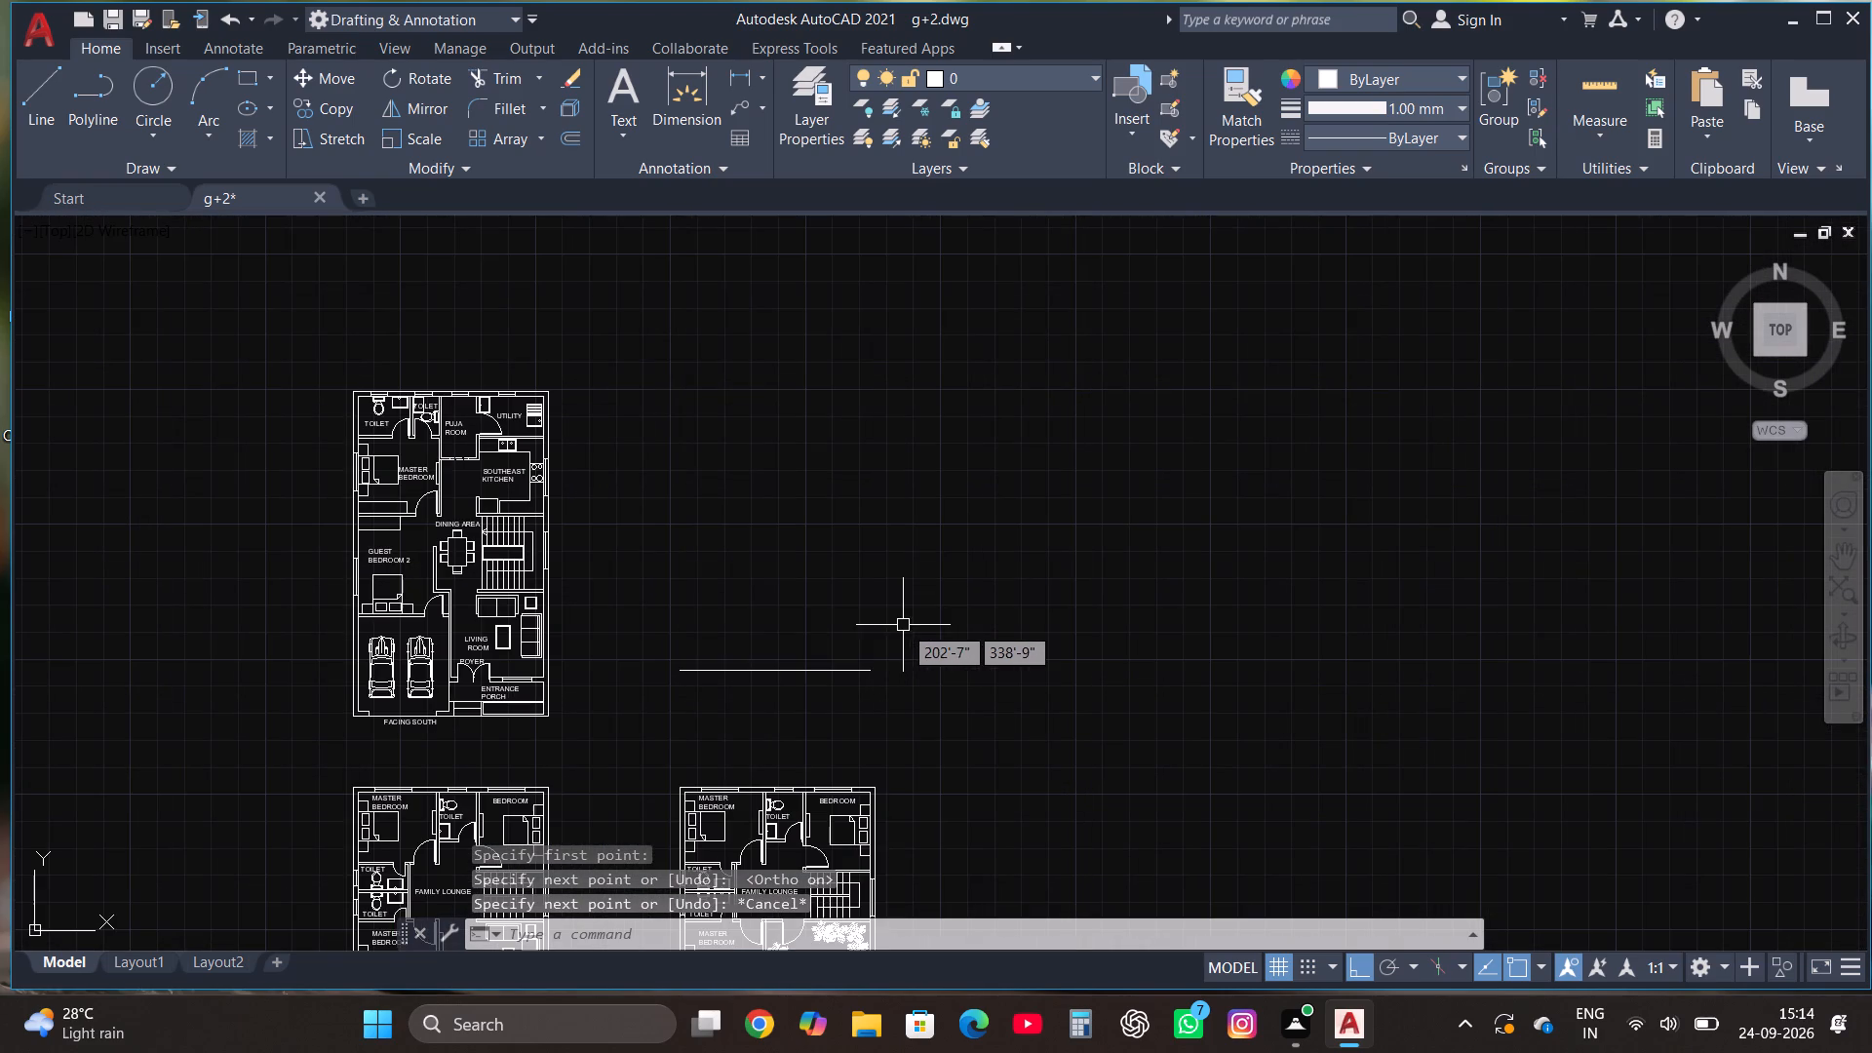
Draw lines from the base line's west end up 10' and another 5', across its full width, and down past its east end.
left_click(48, 91)
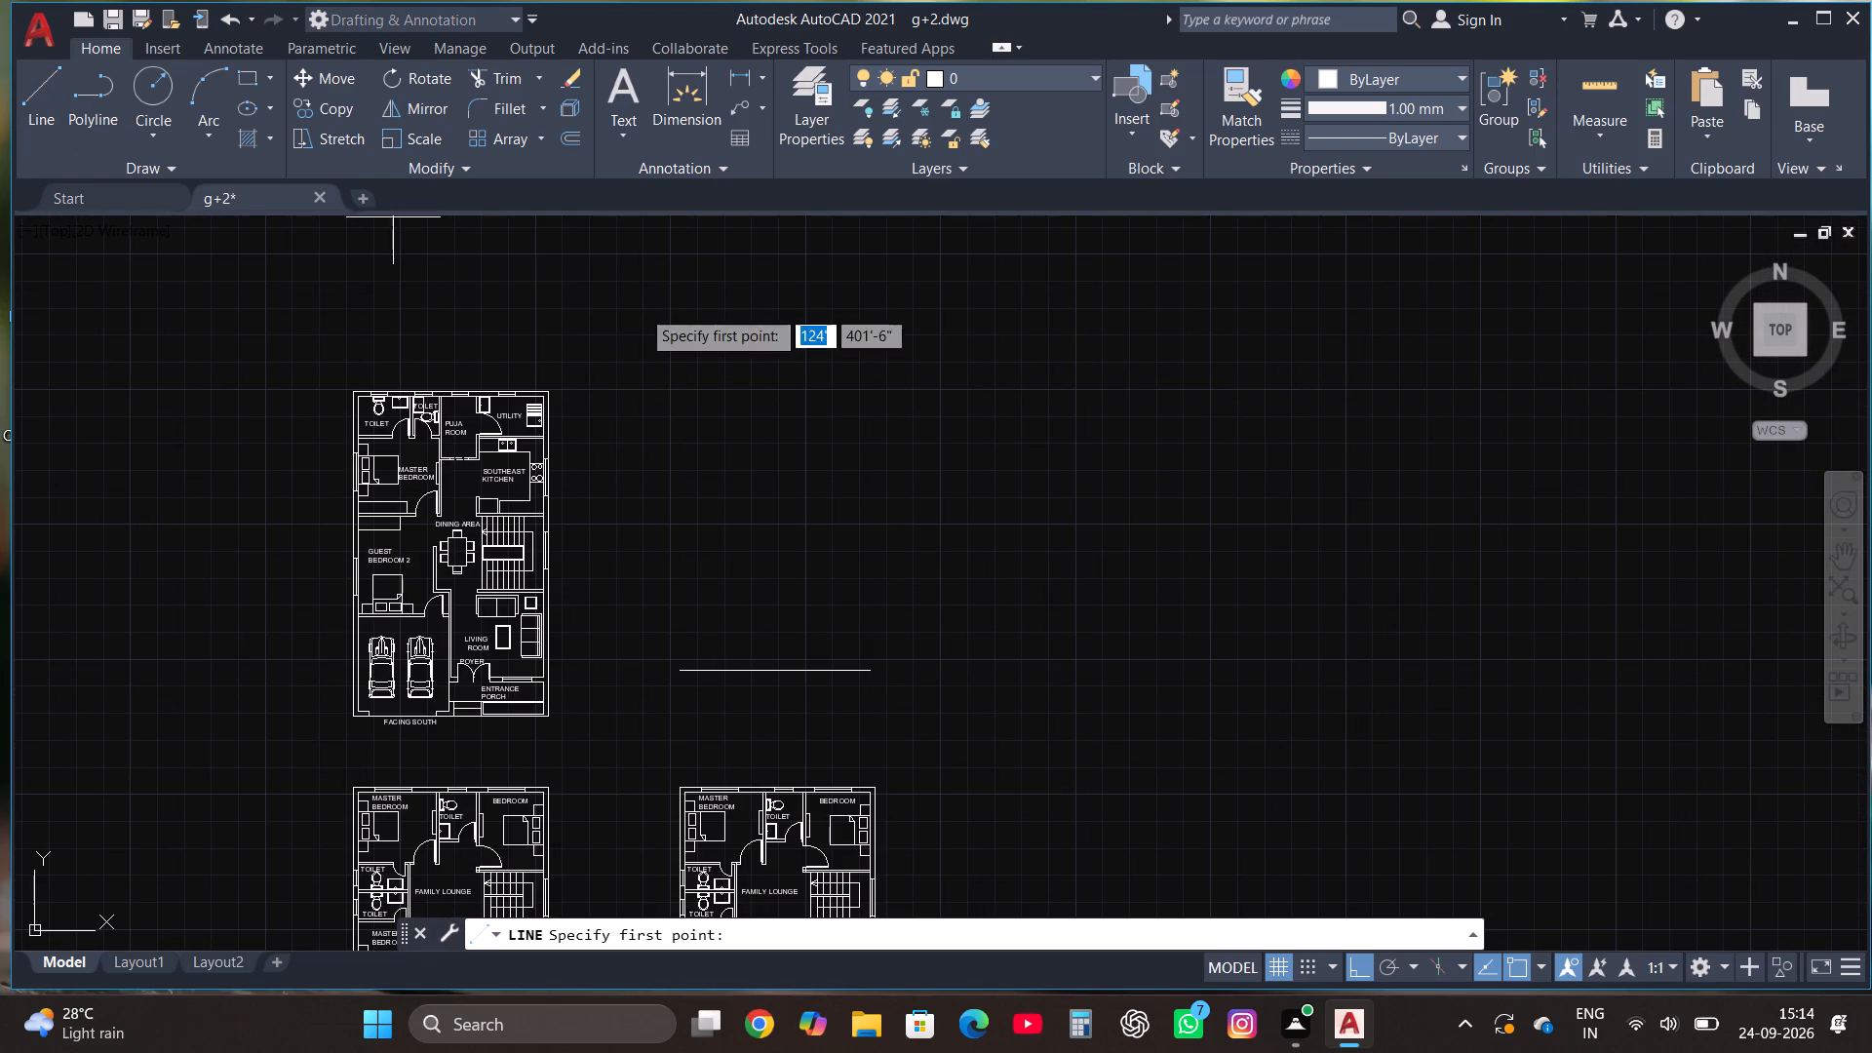
left_click(677, 673)
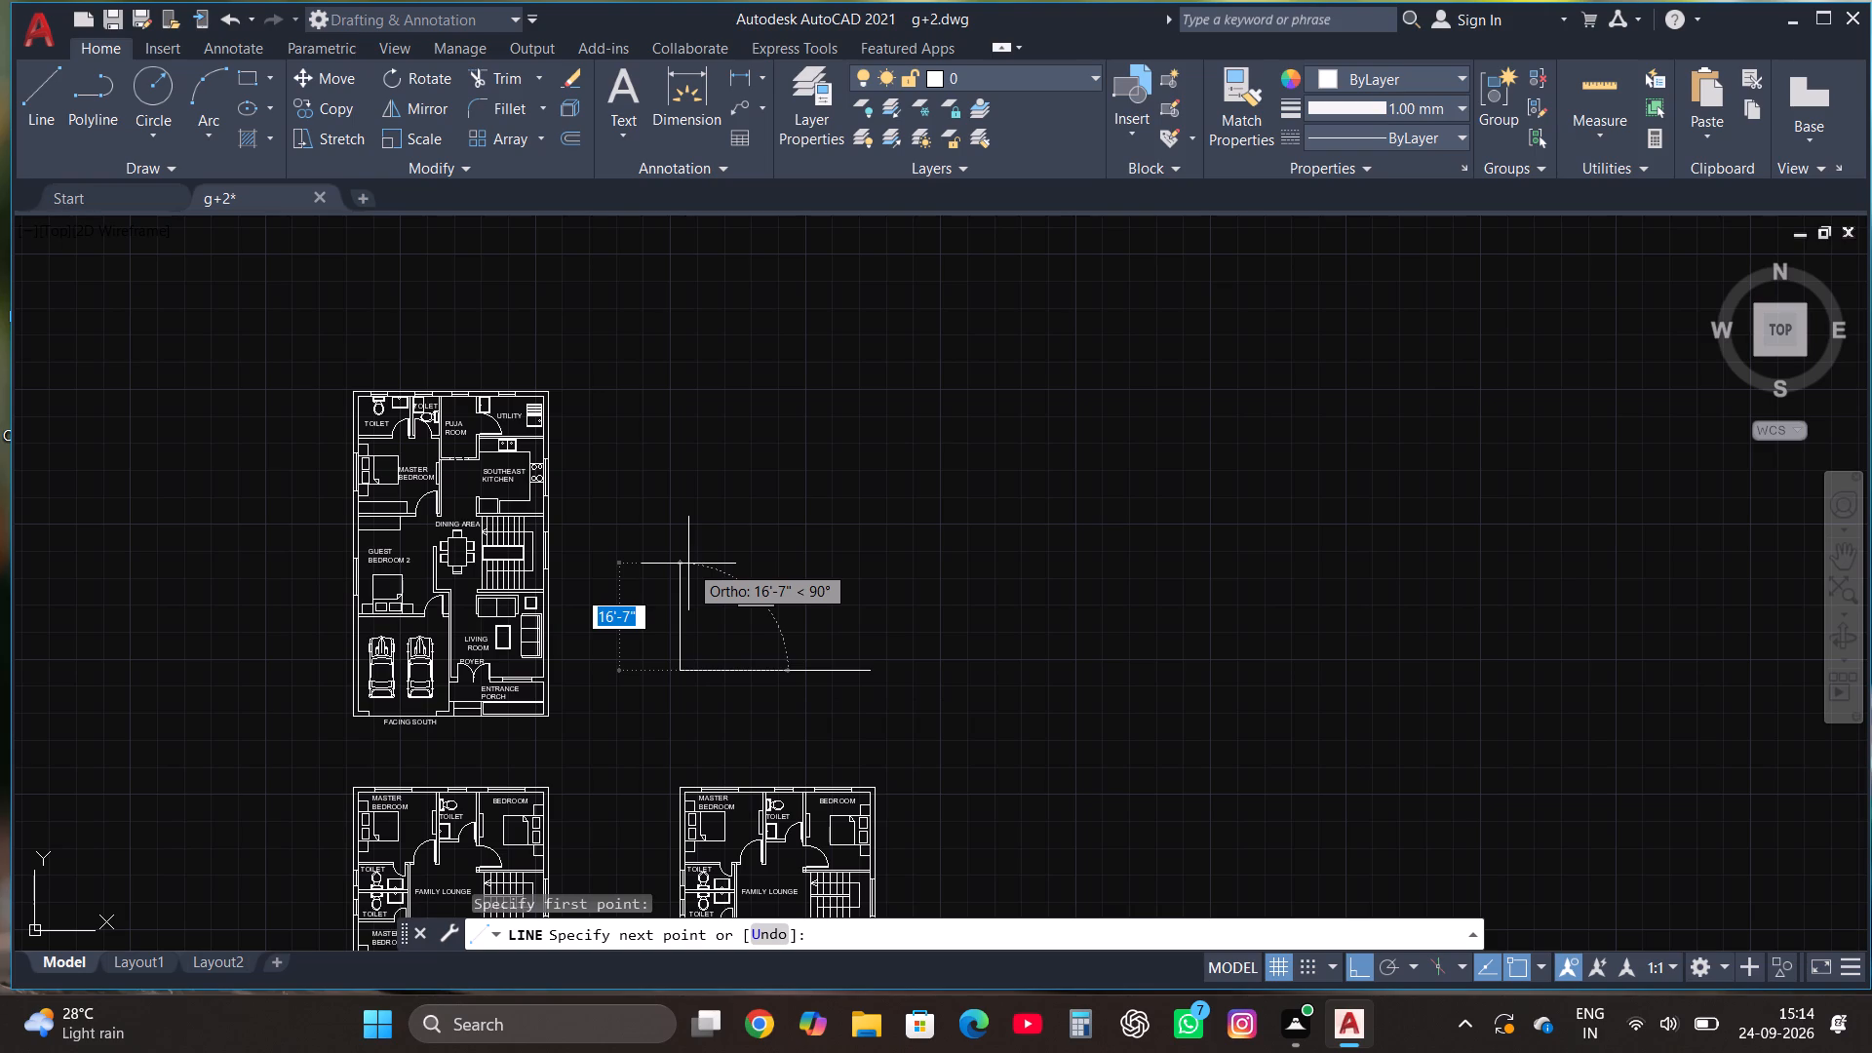
type("10'")
key("Return")
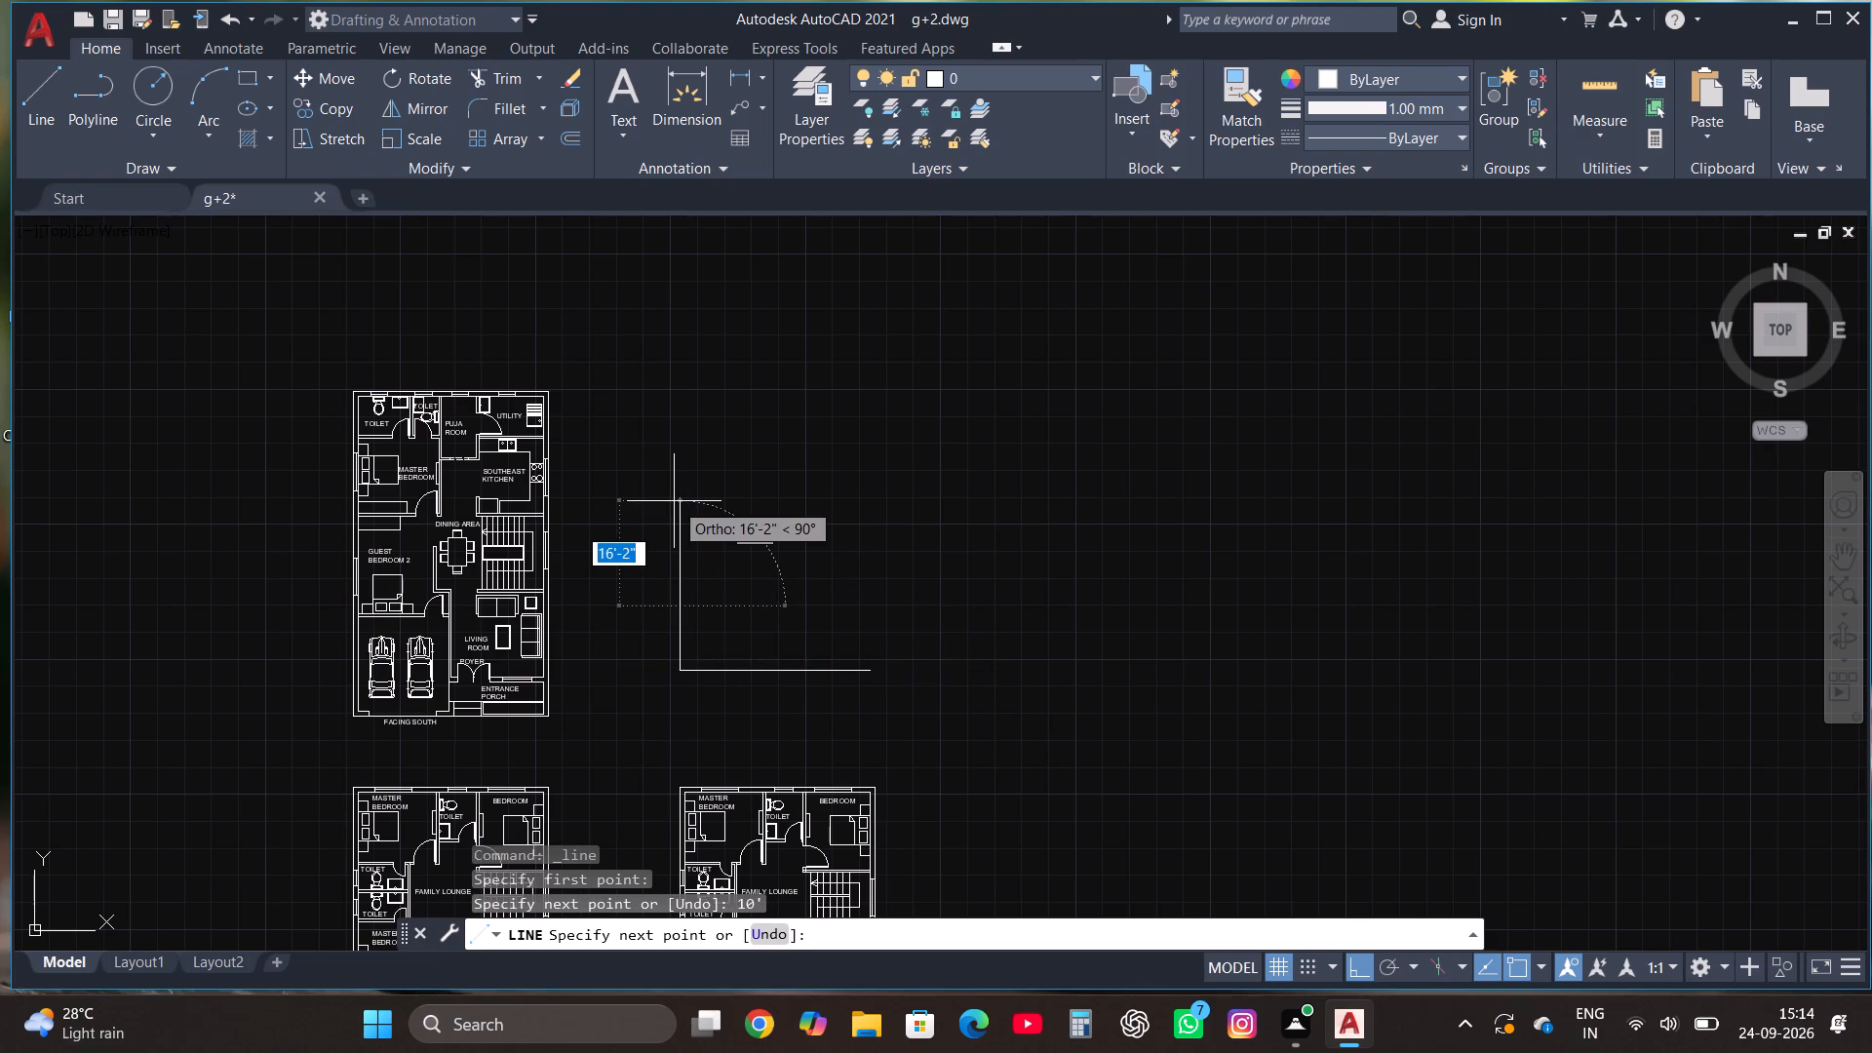
type("5'")
key("Return")
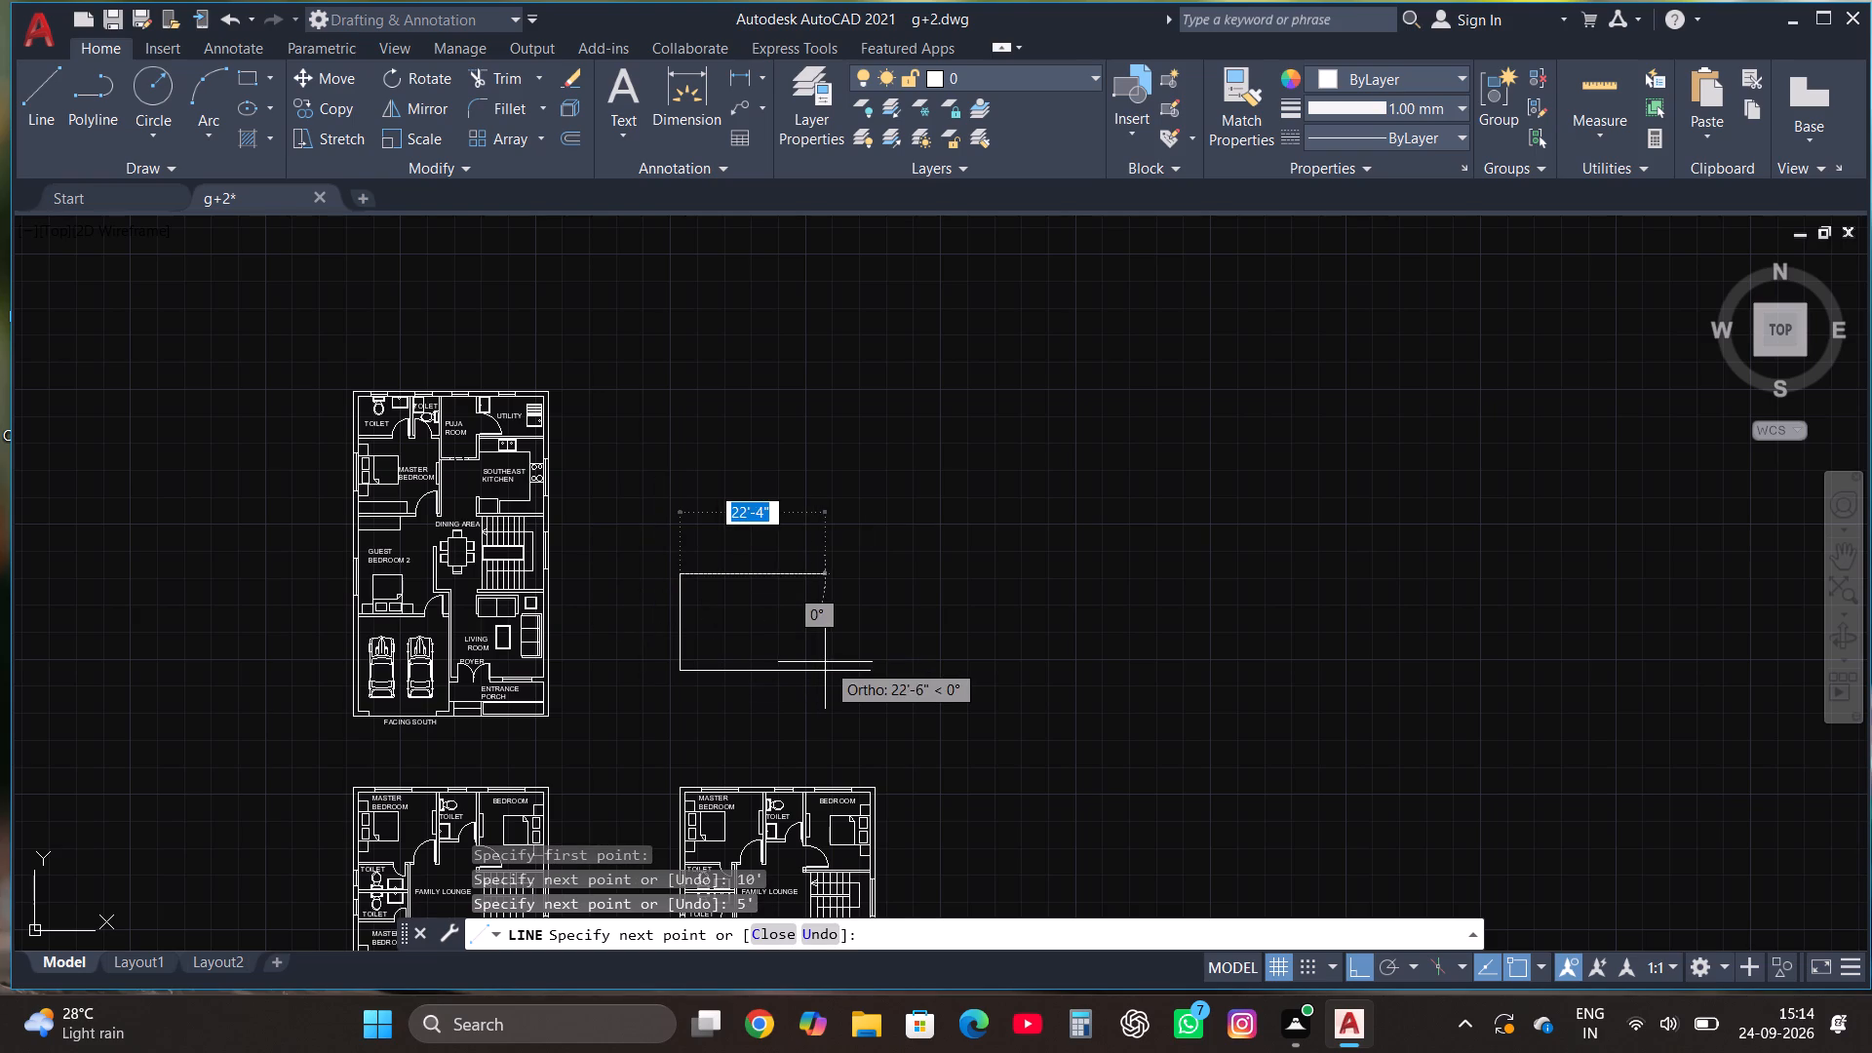
scroll(827, 660, "up", 1)
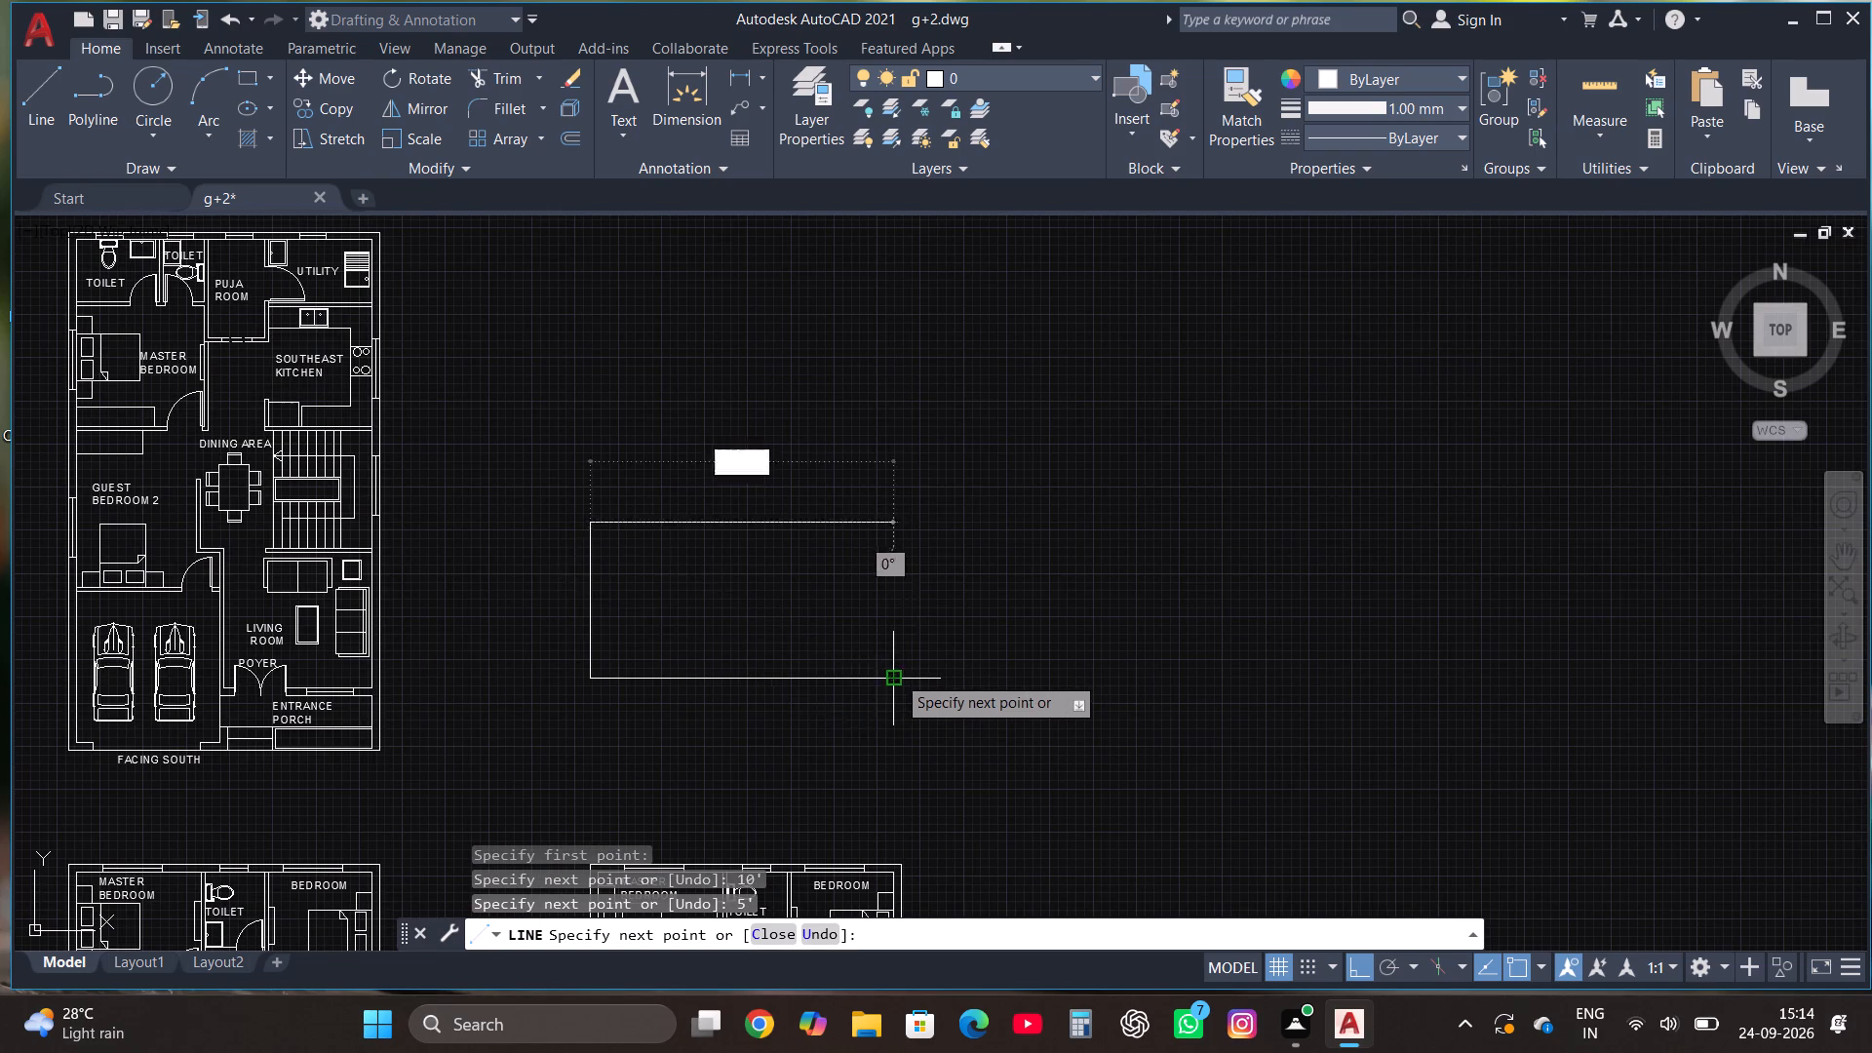
left_click(898, 584)
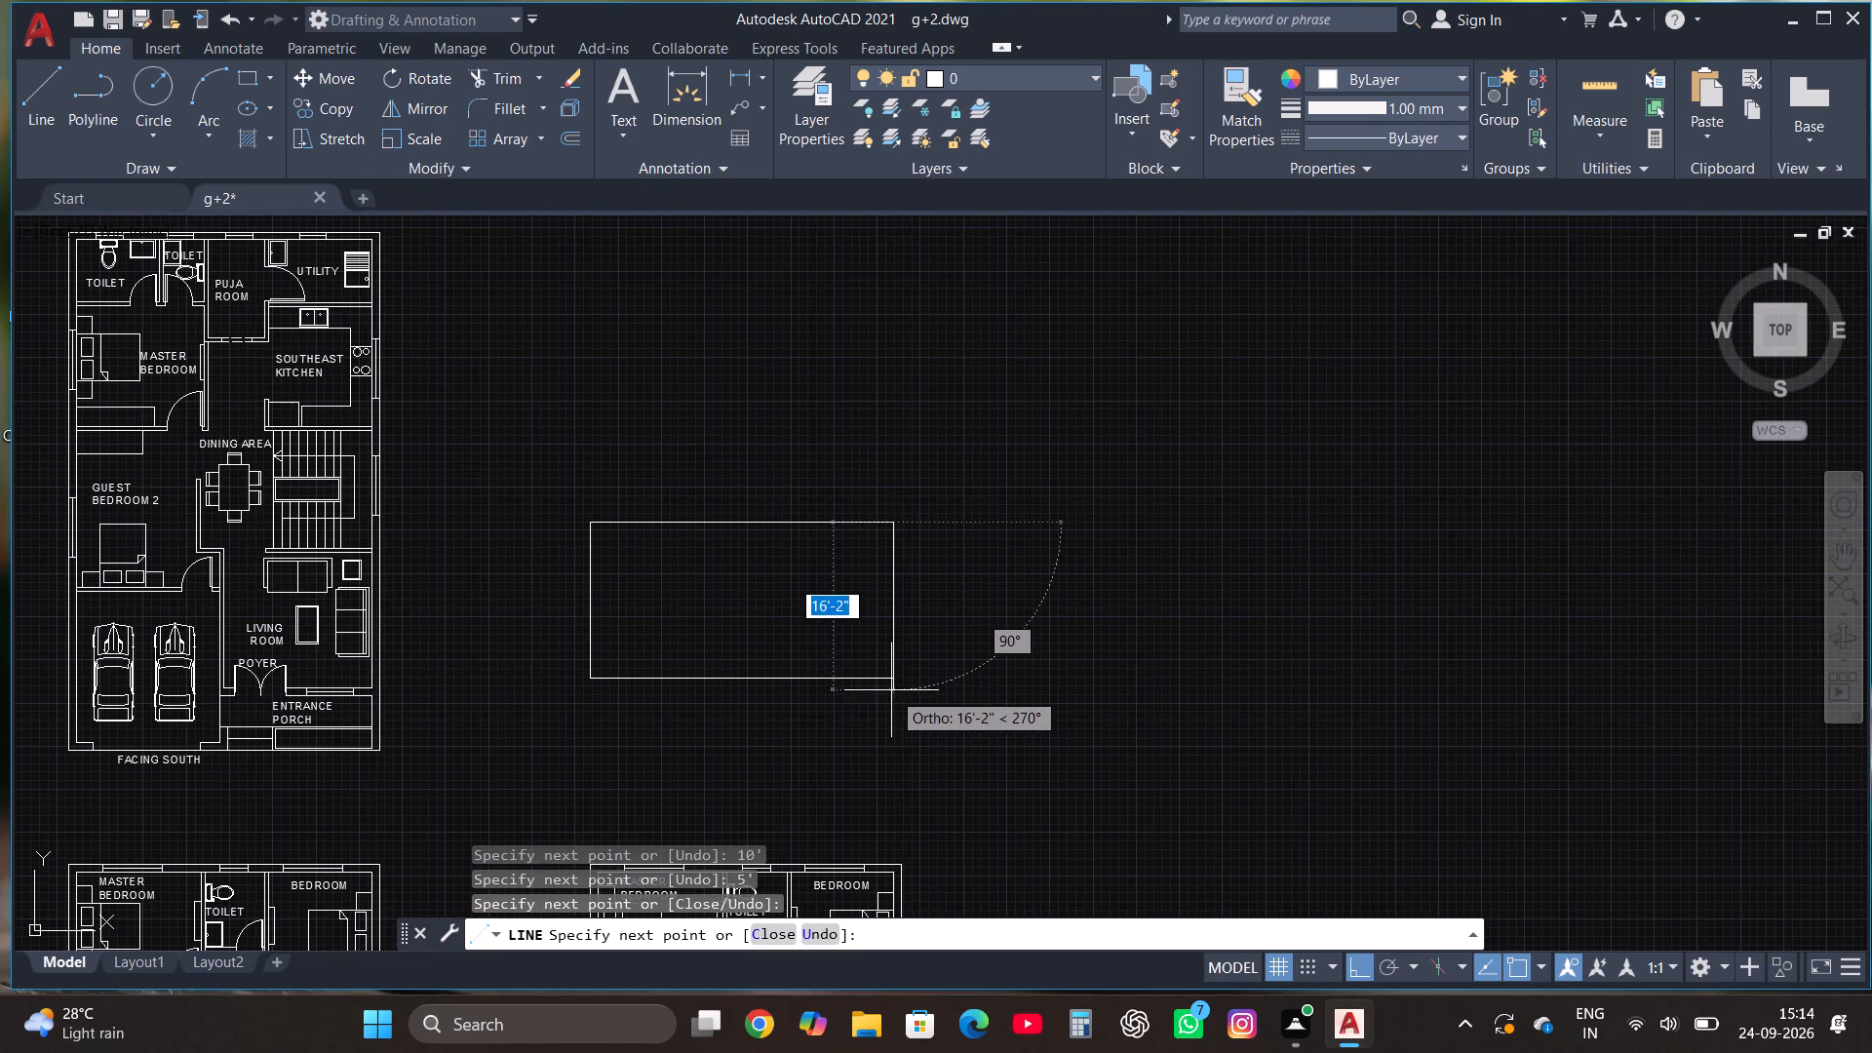
left_click(893, 732)
key("Escape")
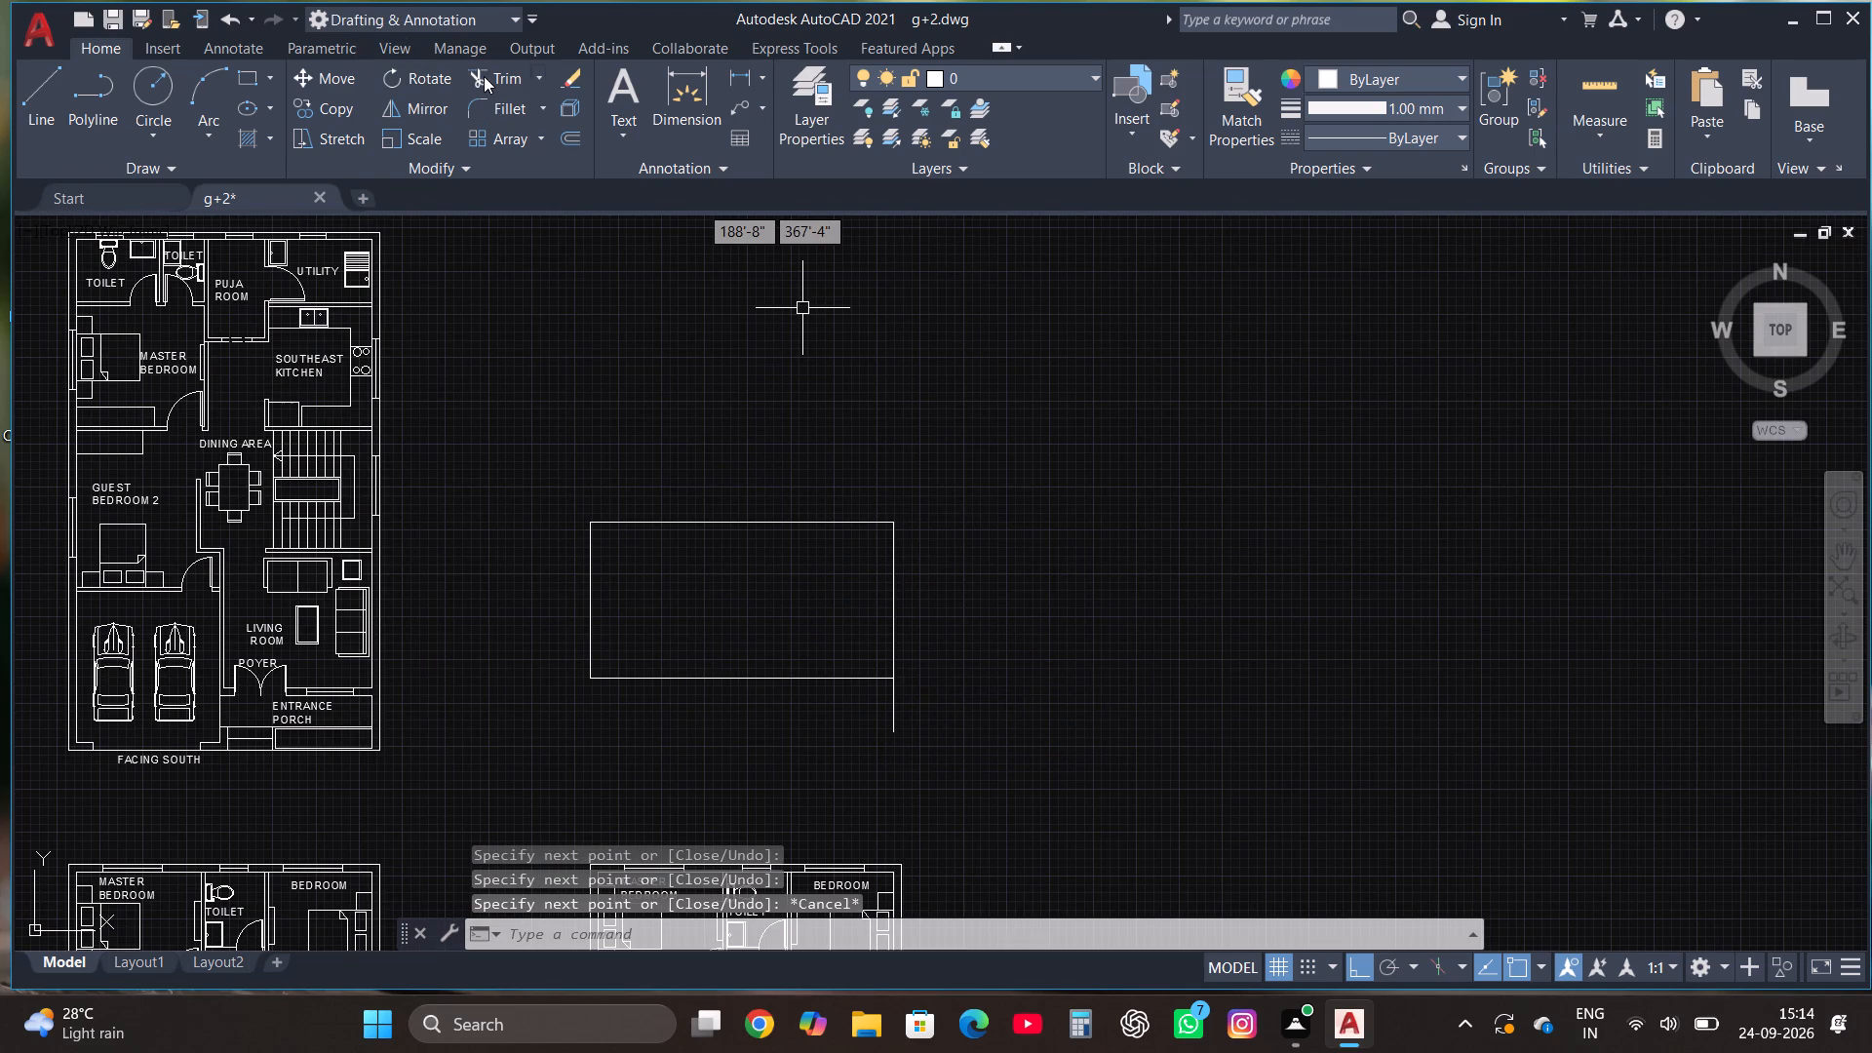
Trim the part of the east vertical line that overshoots below the base line.
left_click(484, 76)
left_click(890, 721)
key("Escape")
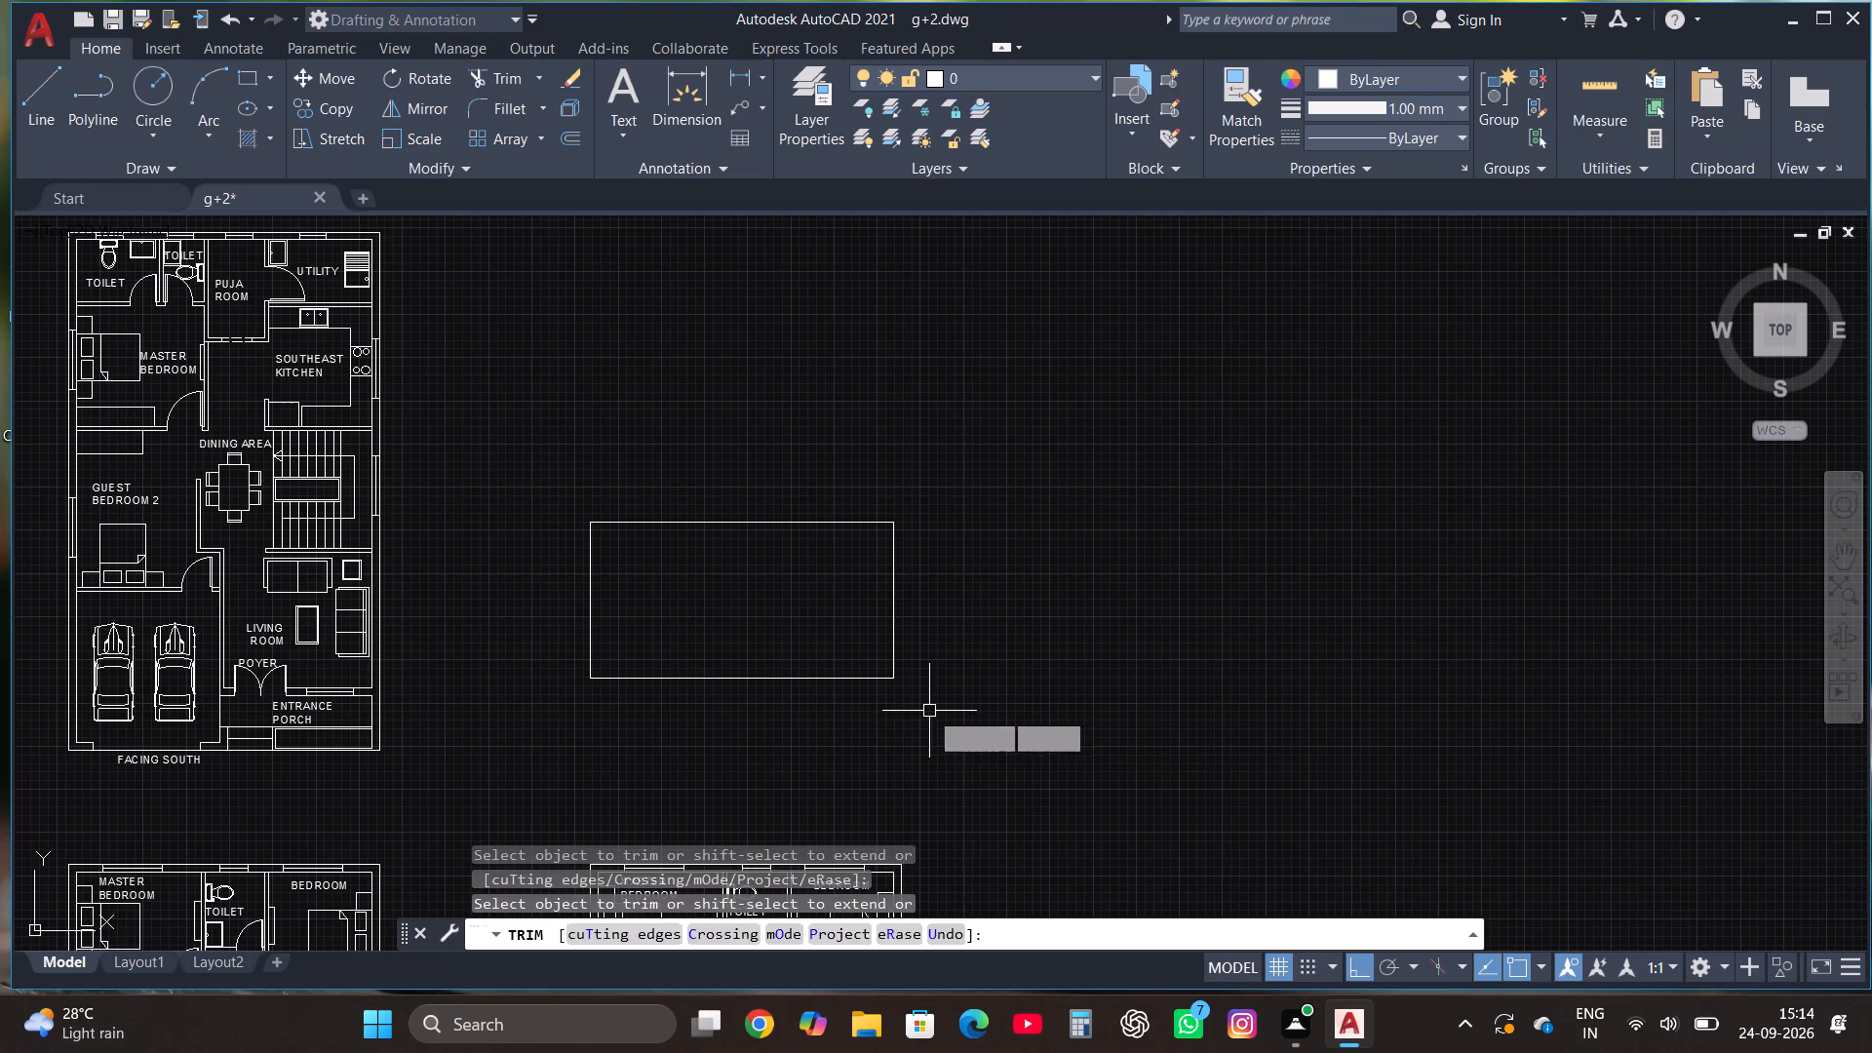
Draw a line along the outline's base from its lower west corner to its lower east corner.
left_click(31, 102)
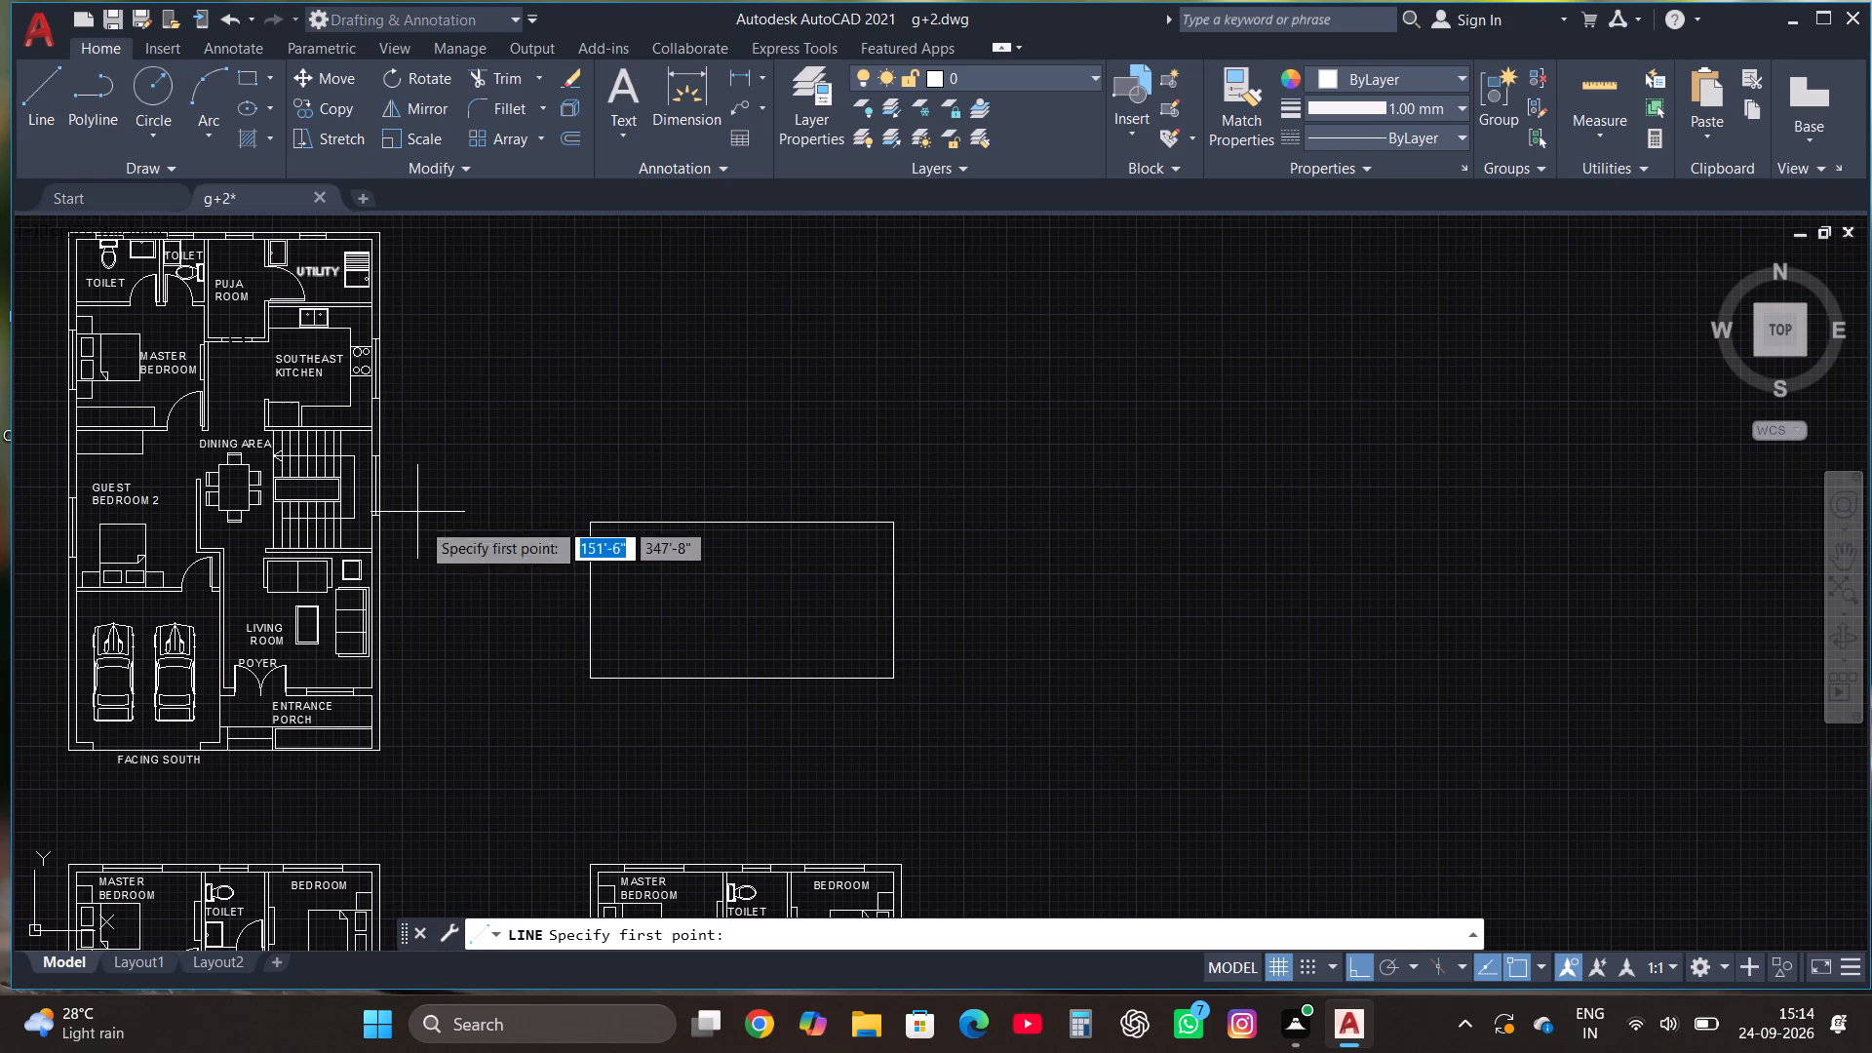
left_click(594, 675)
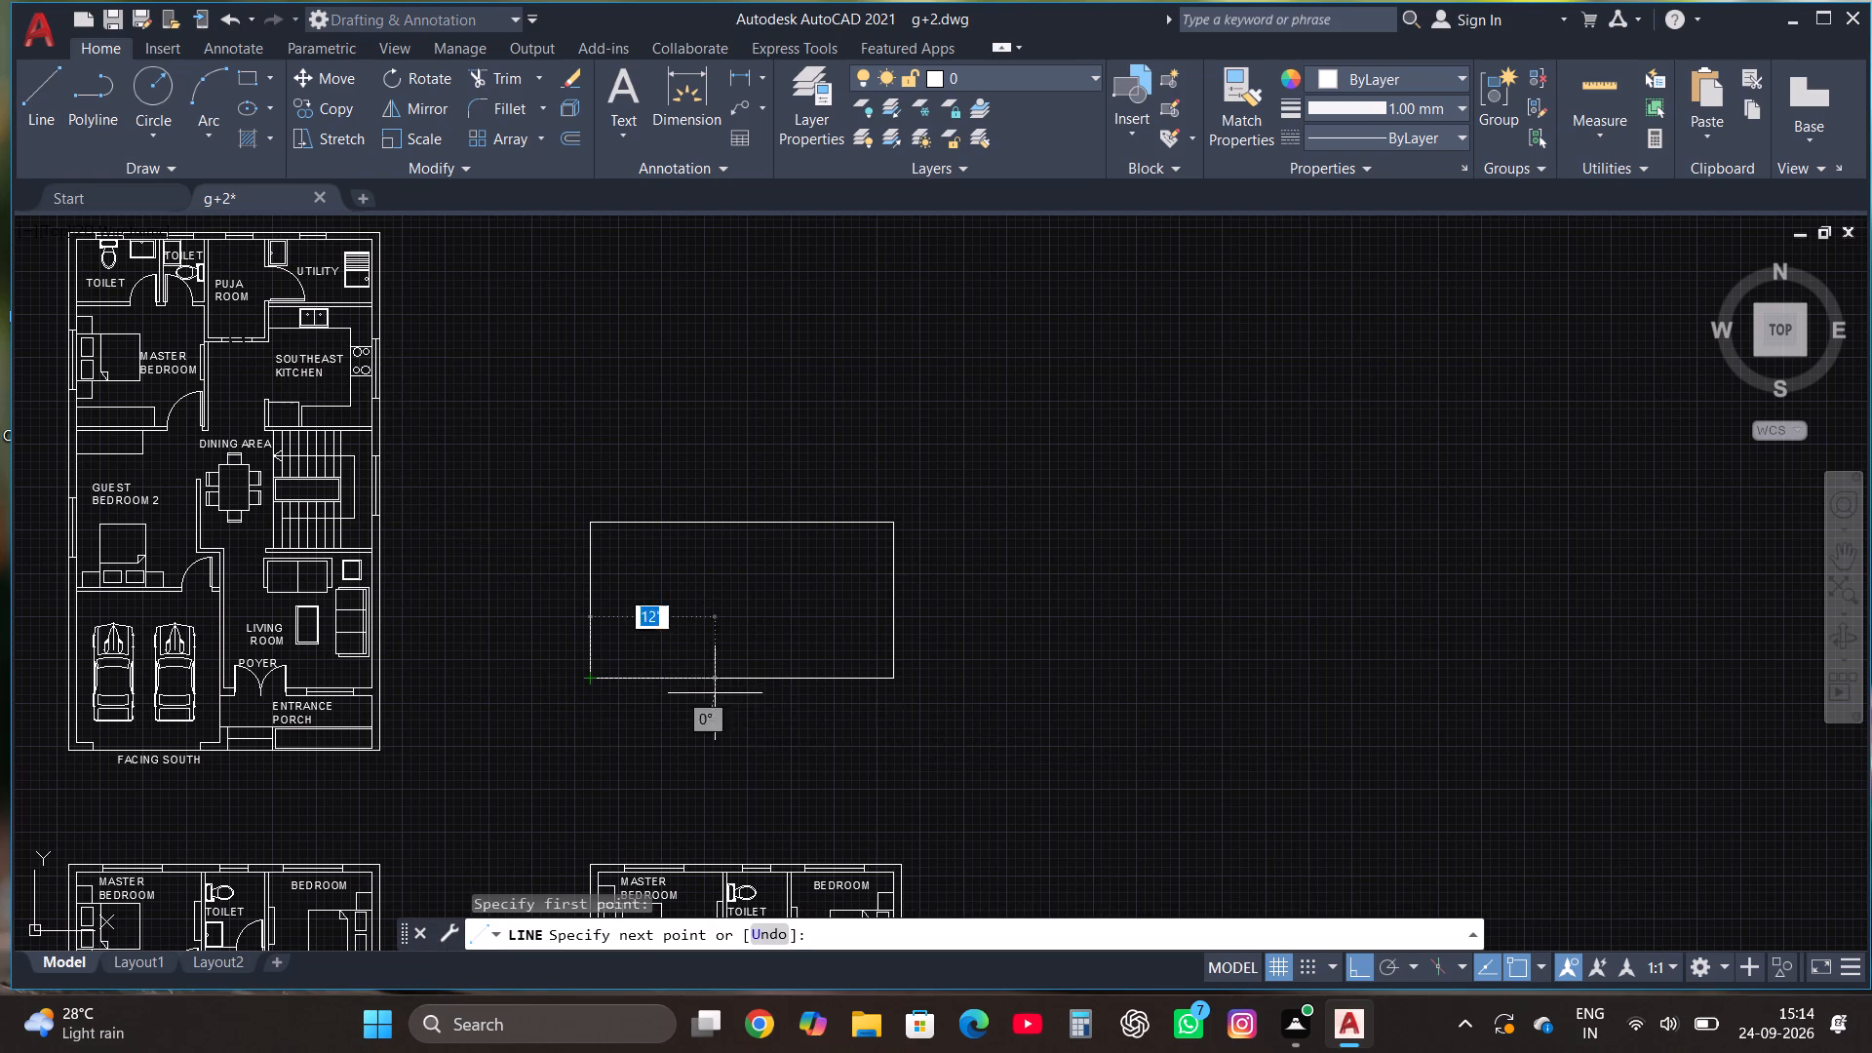
left_click(896, 679)
key("Escape")
Draw a full-width rectangle about 1'-5" deep directly beneath the outline's base line.
left_click(245, 84)
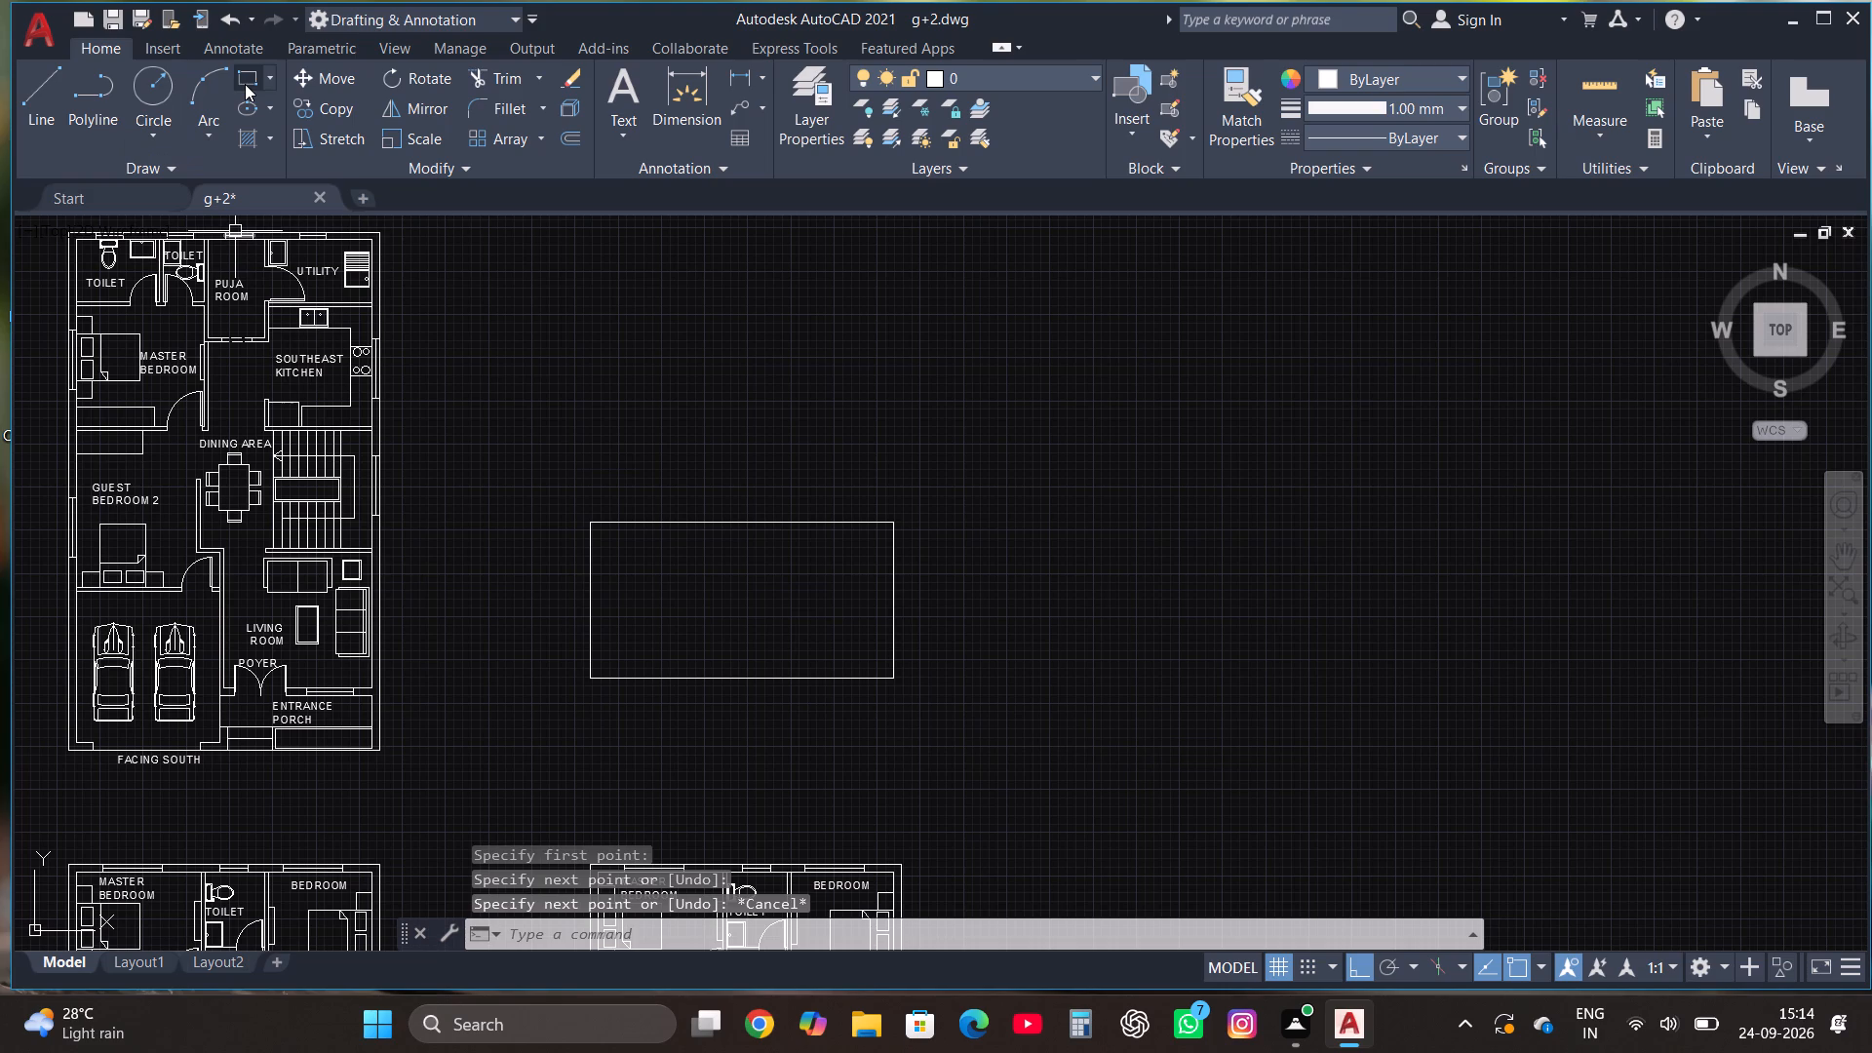
left_click(589, 678)
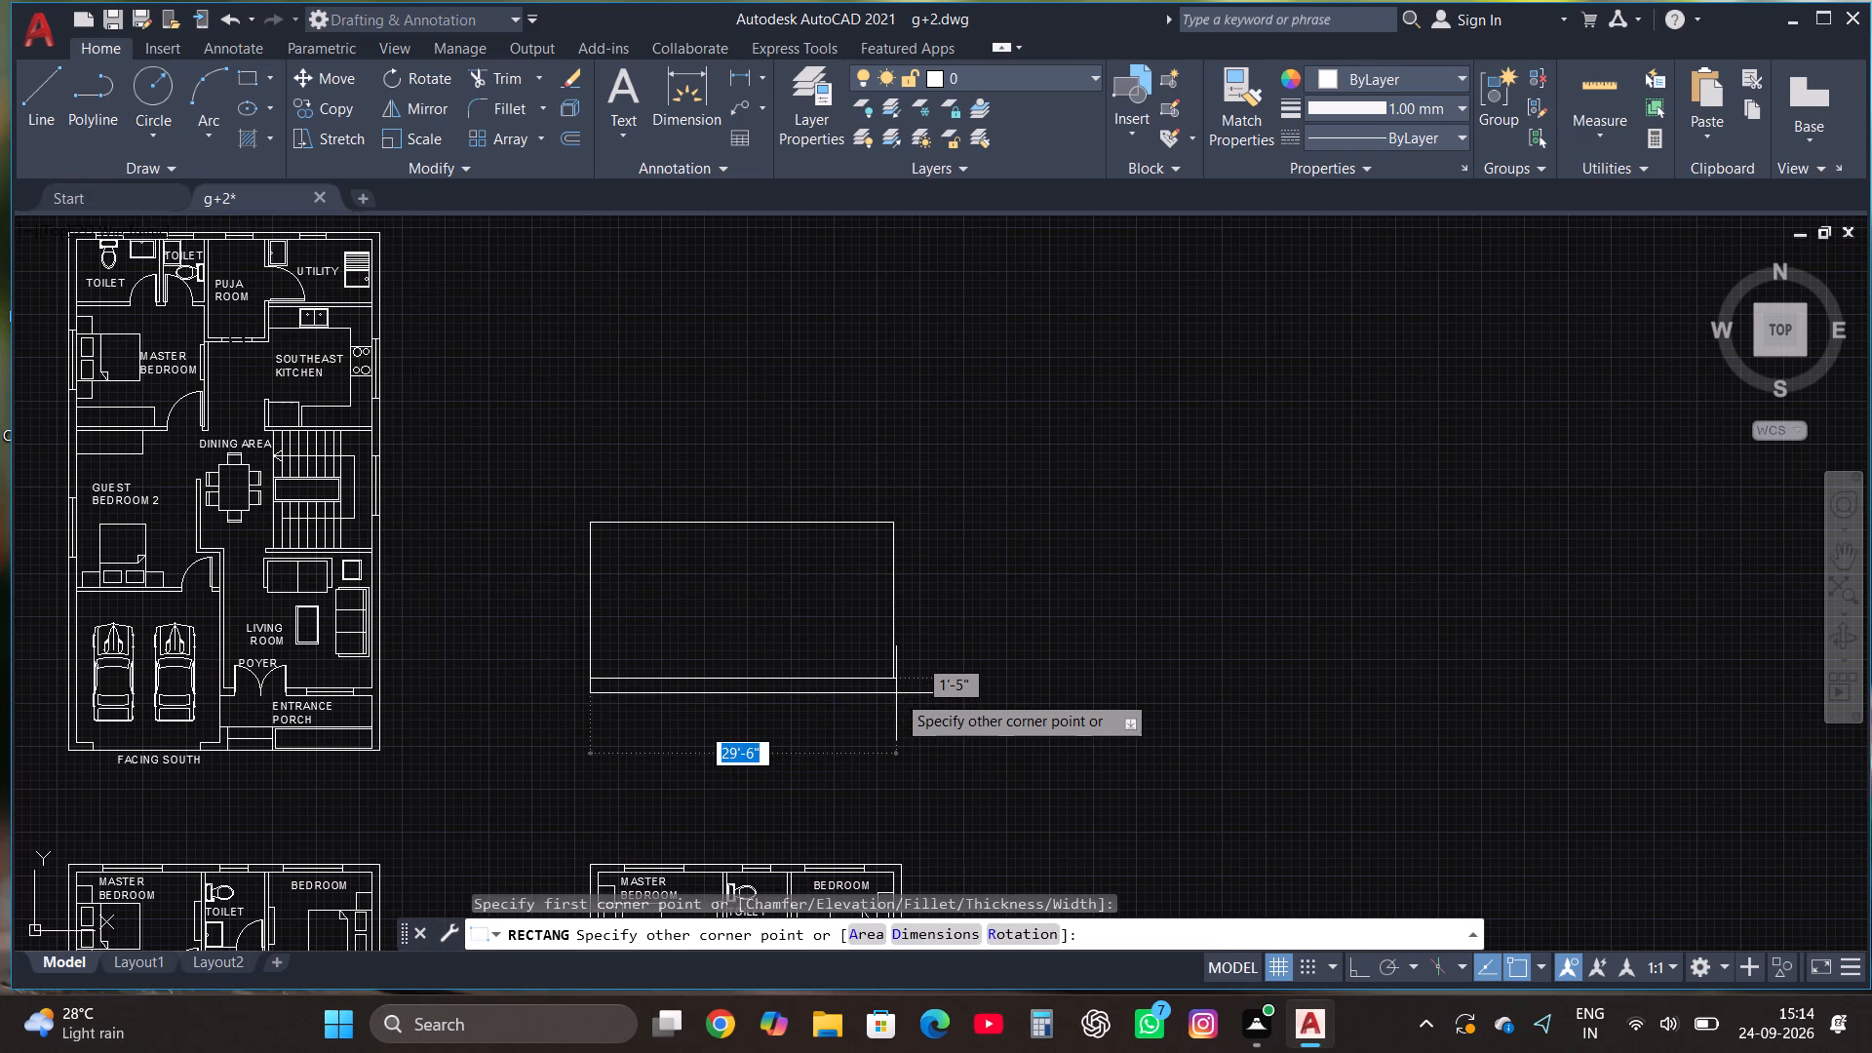
left_click(893, 692)
key("Escape")
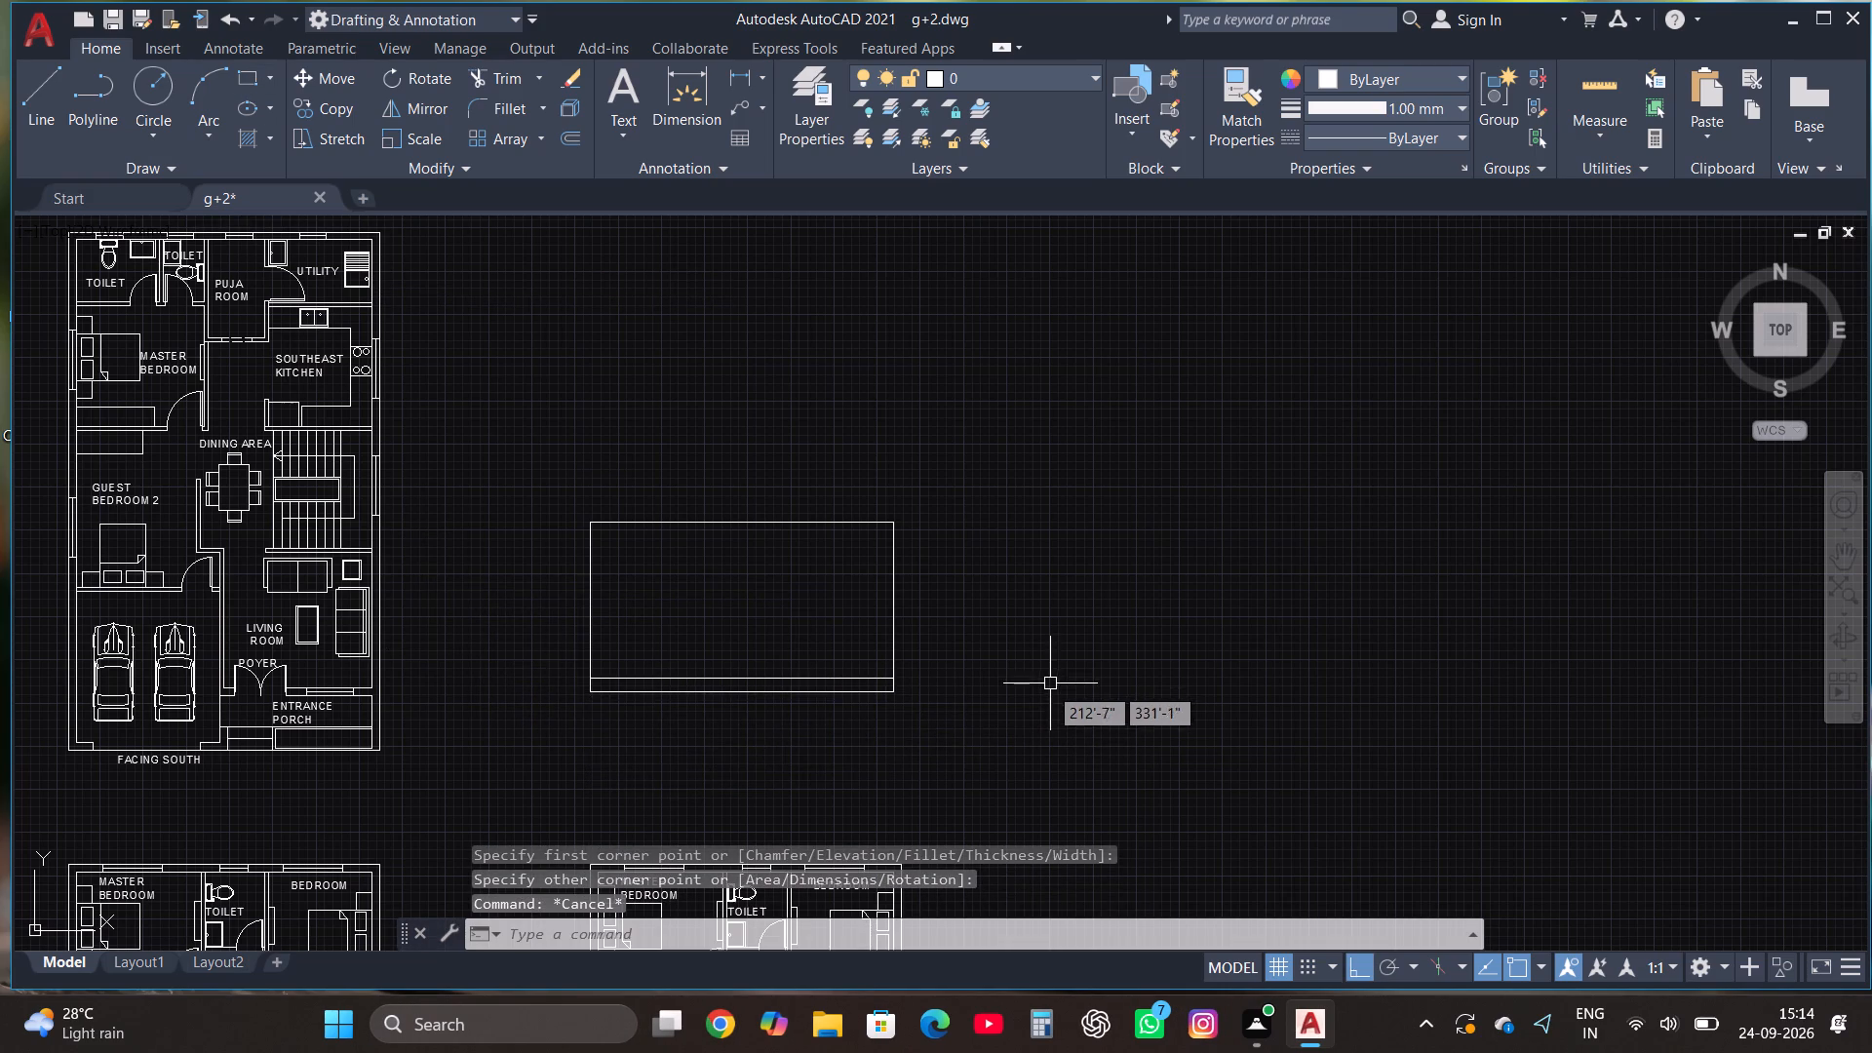
Draw 3' horizontal lines outward from both bottom corners of the thin base rectangle, one to the west and one to the east.
left_click(29, 96)
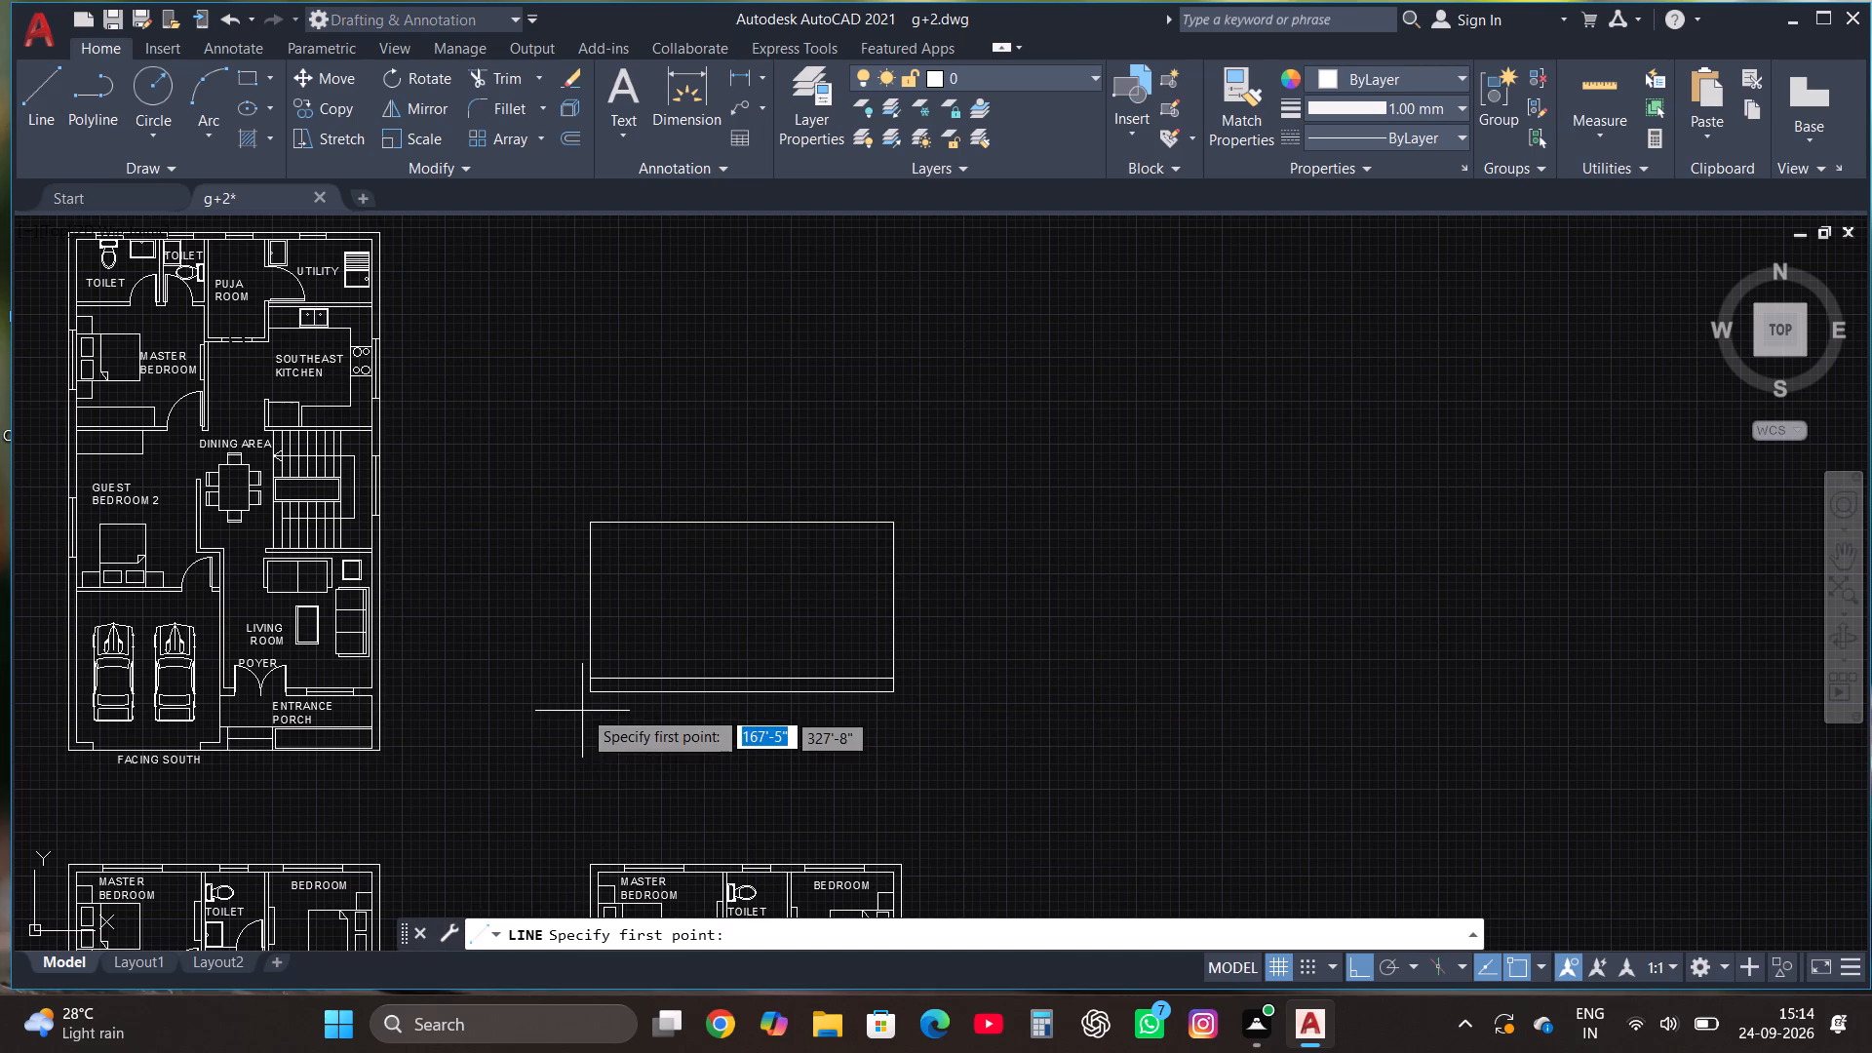
left_click(590, 693)
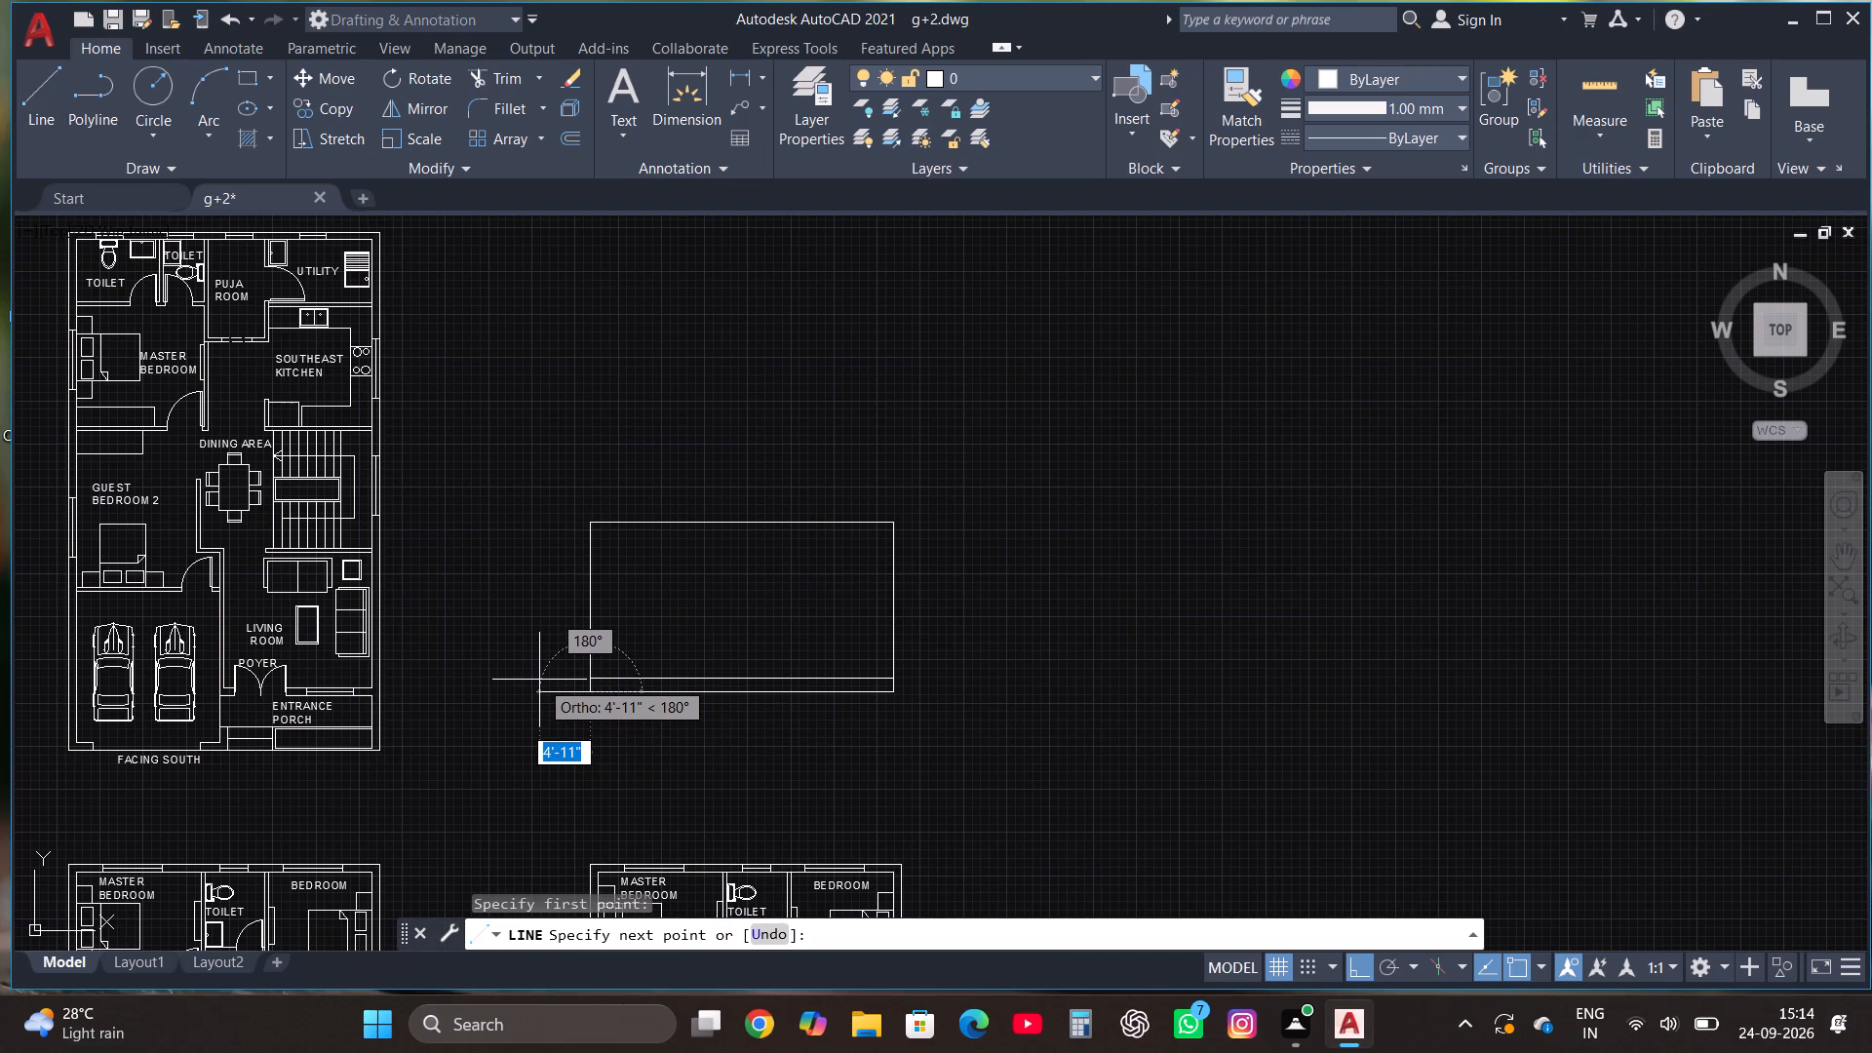
type("3'")
key("Return")
key("Escape")
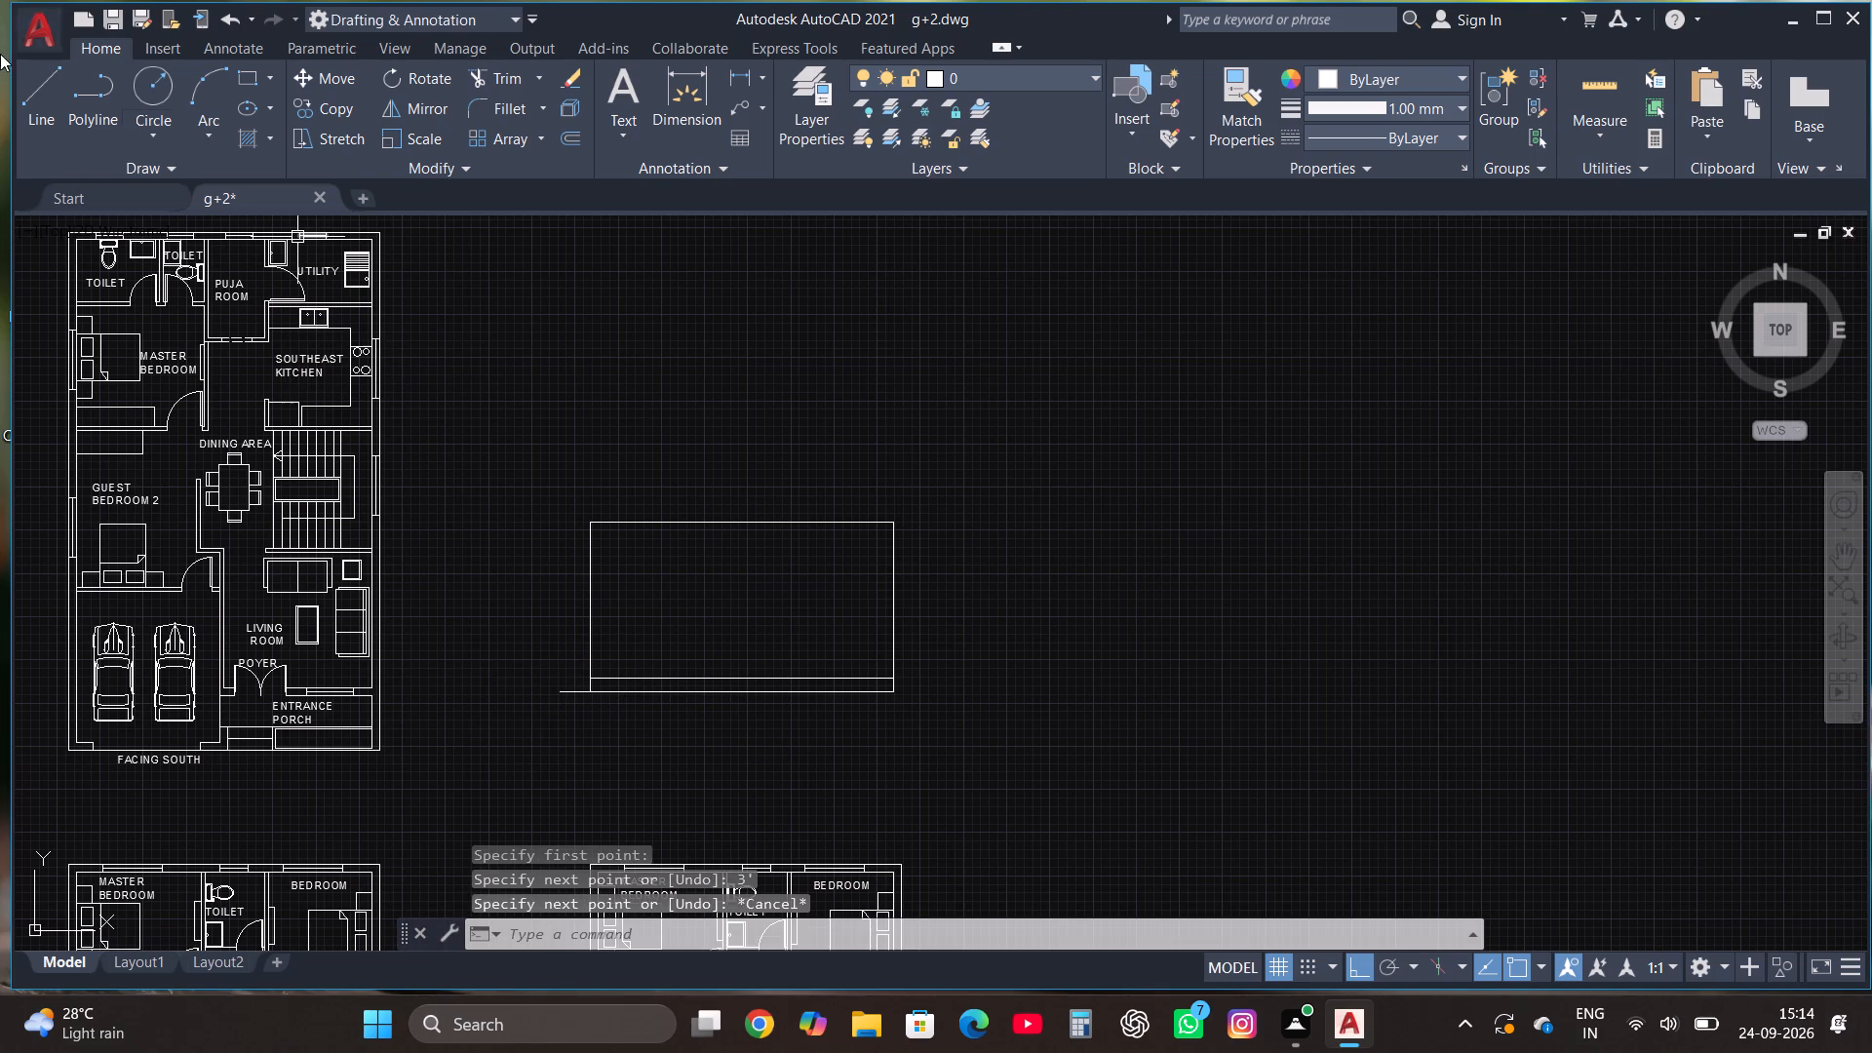
left_click(32, 80)
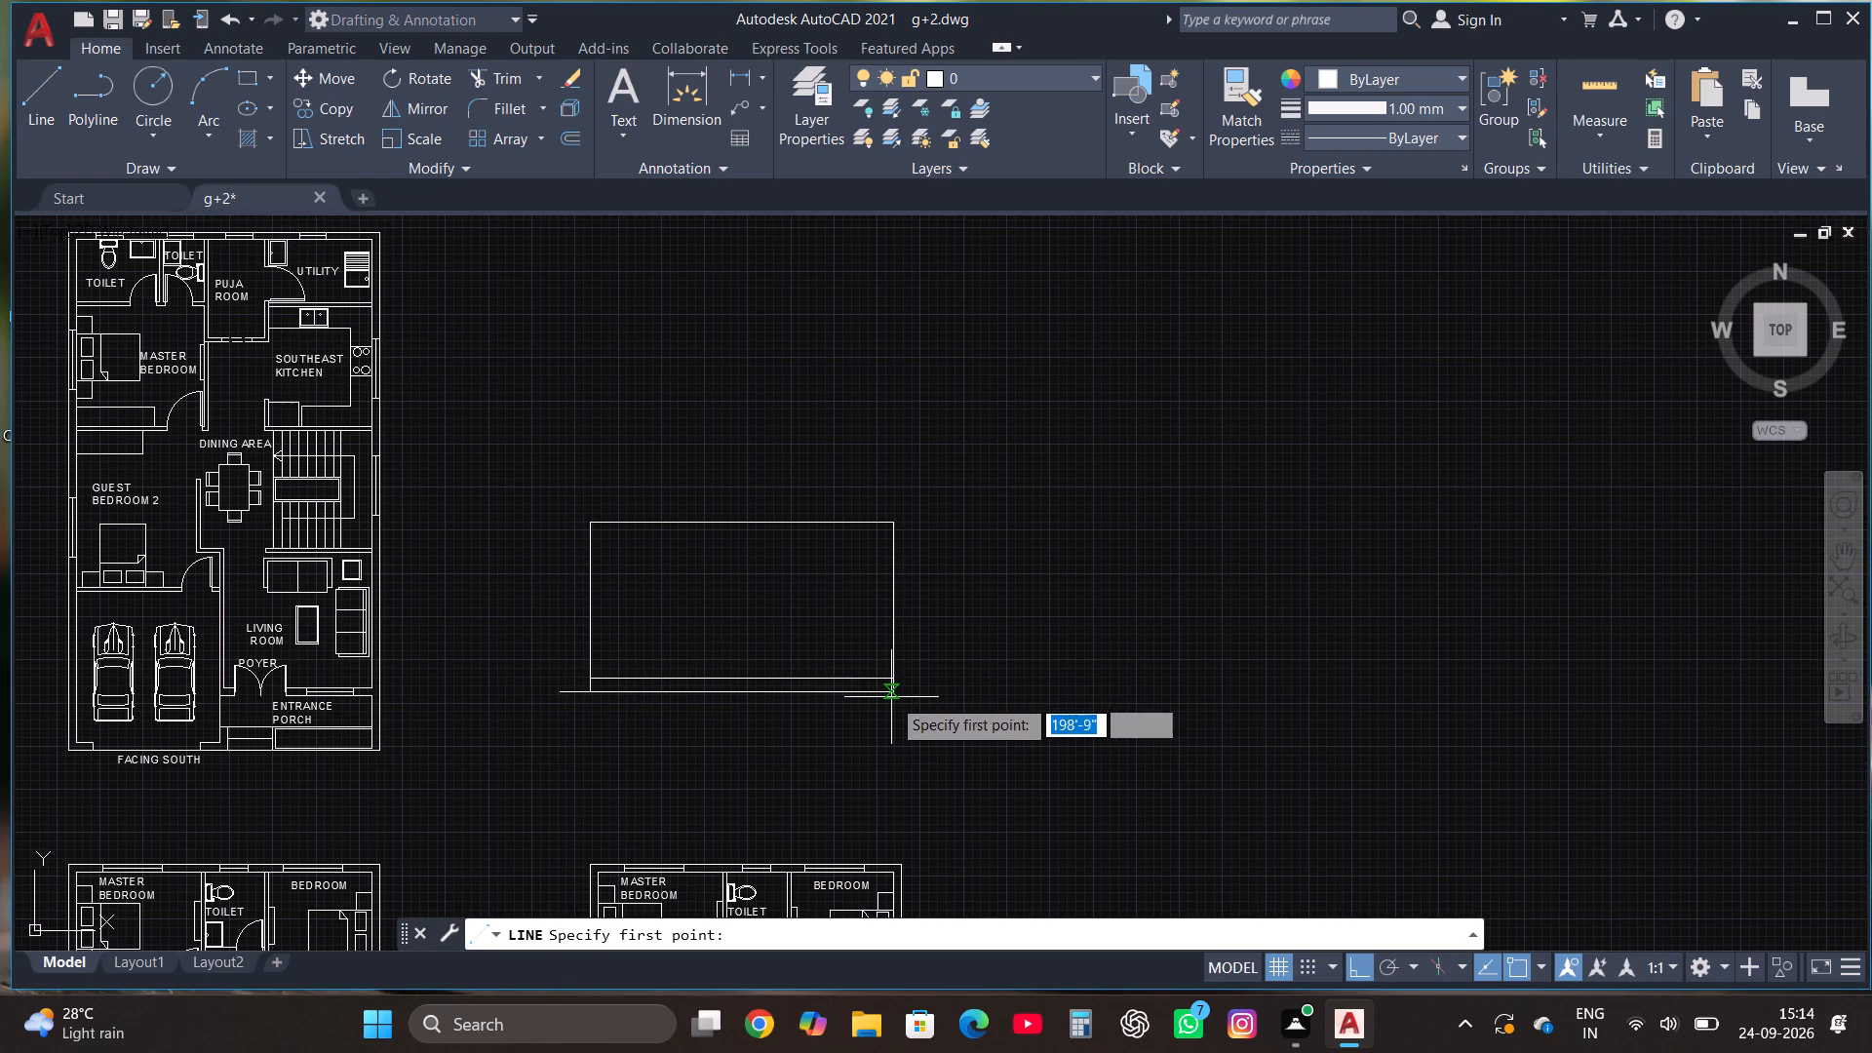
left_click(897, 695)
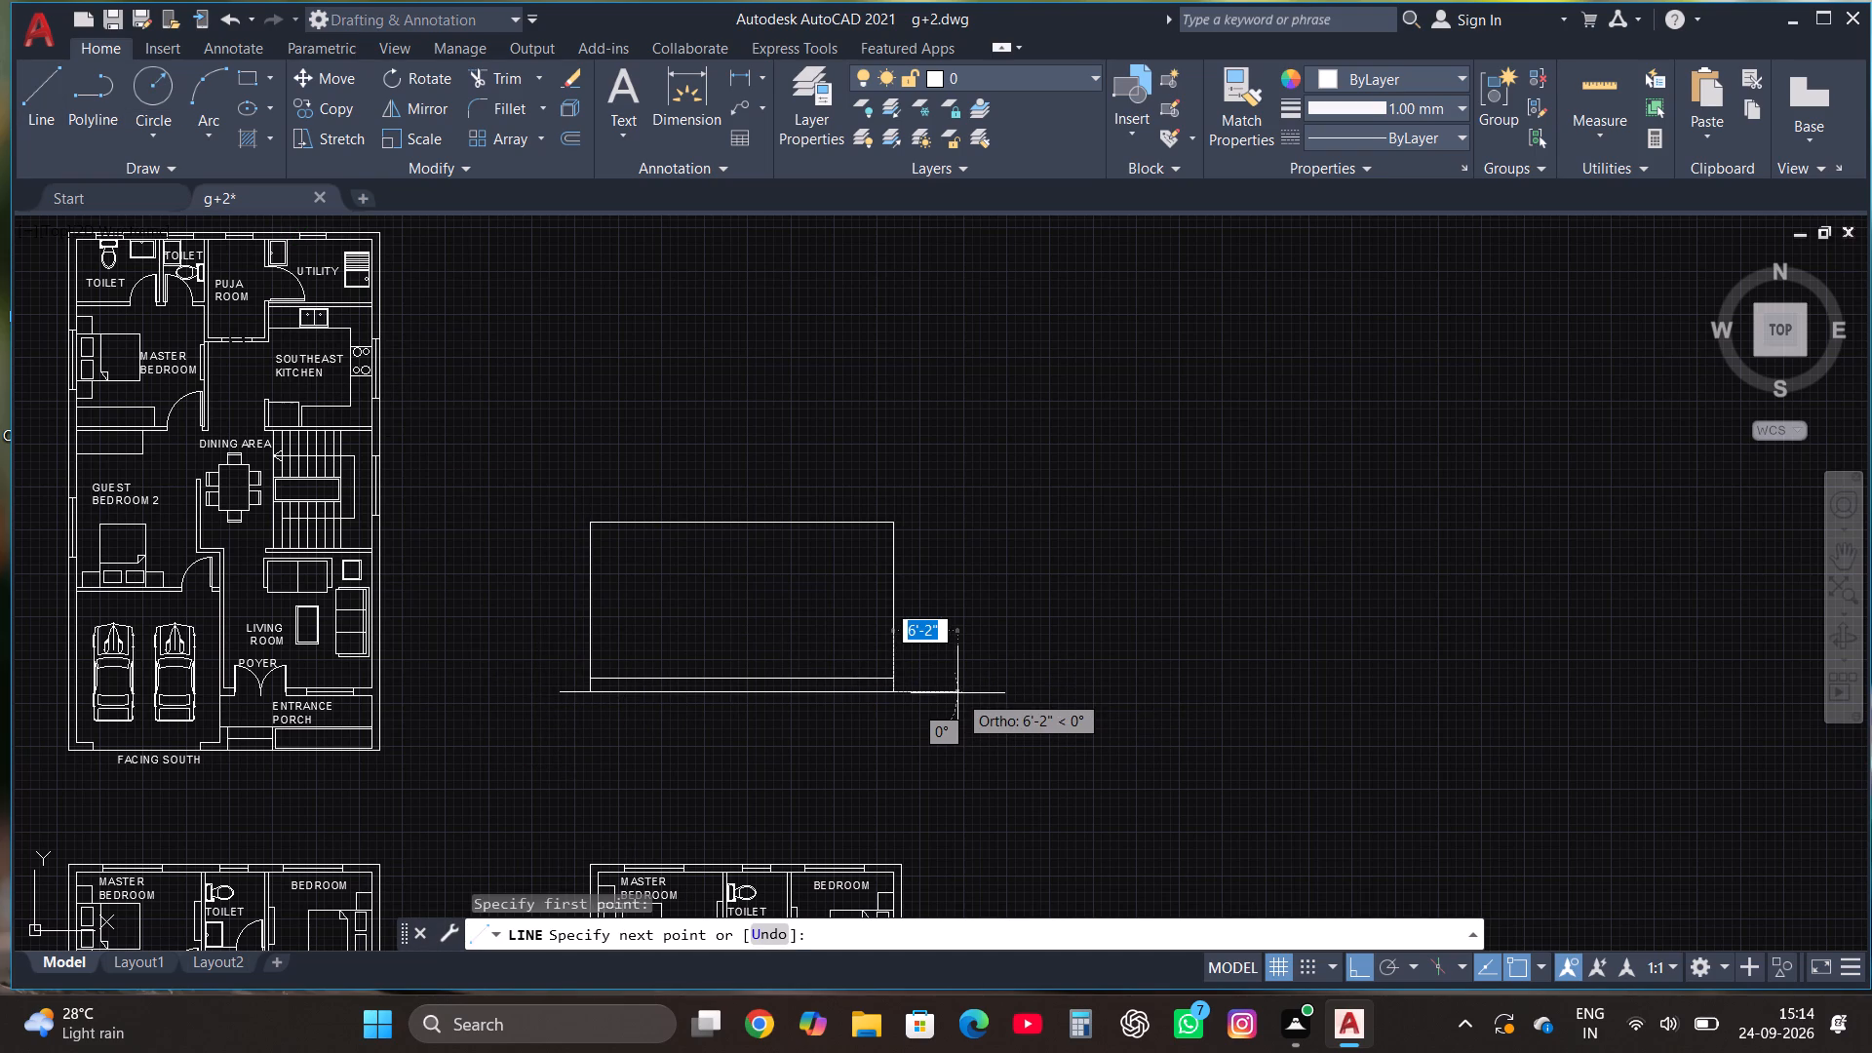
type("3'")
key("Return")
key("Escape")
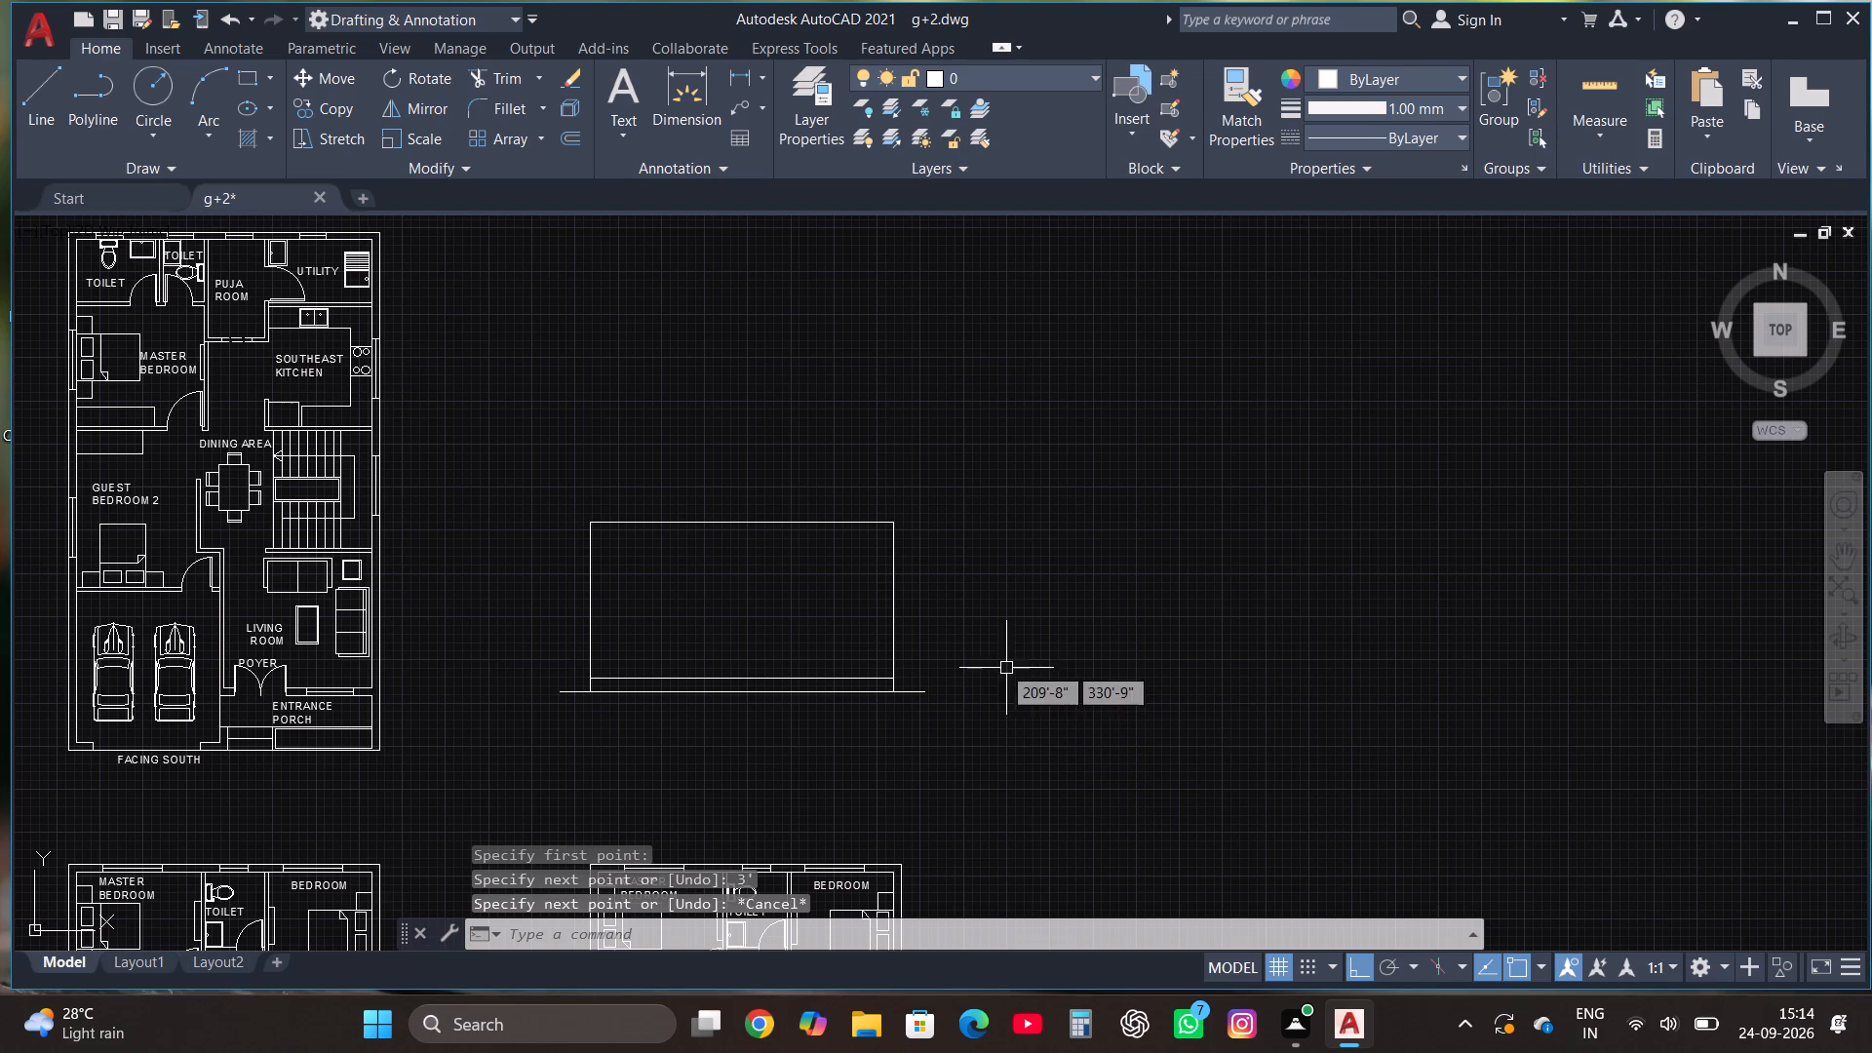
Insert the imperial Aluminum Window (Elevation) block from the architectural tool palette in empty space east of the elevation outline.
scroll(1167, 731, "down", 1)
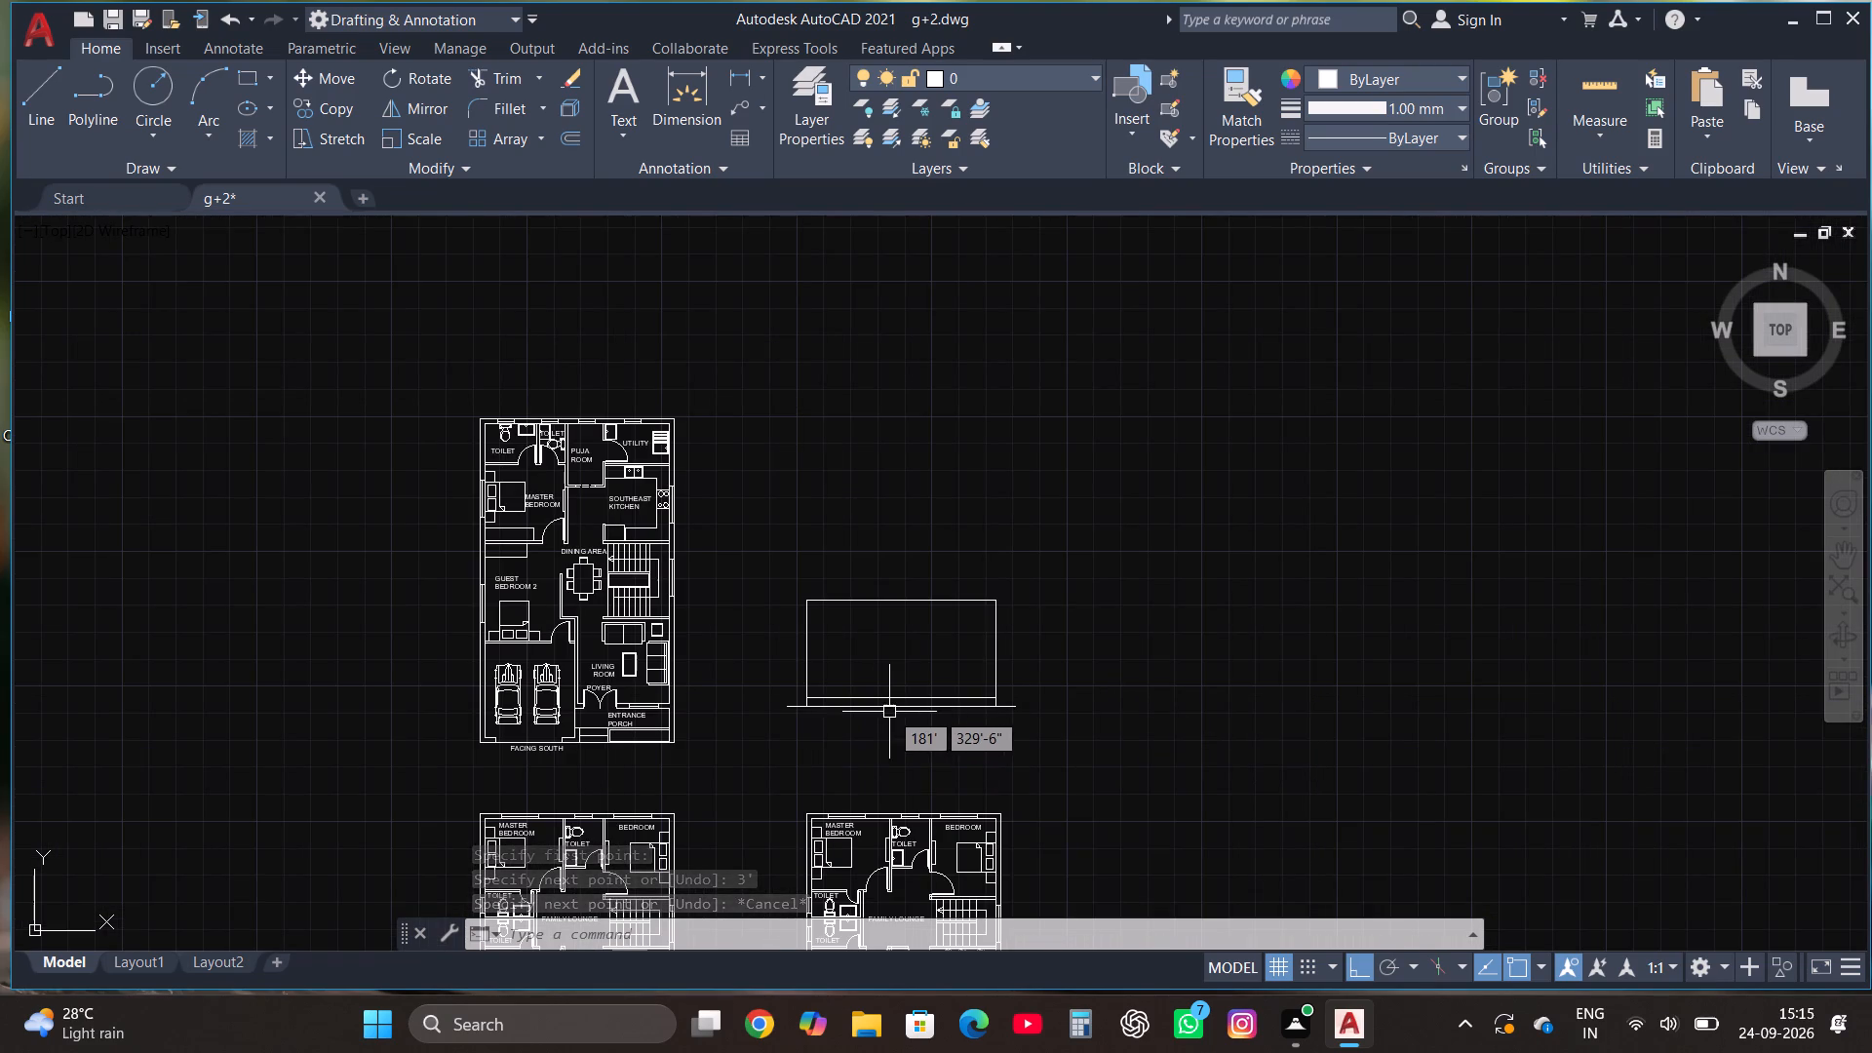
scroll(889, 711, "up", 2)
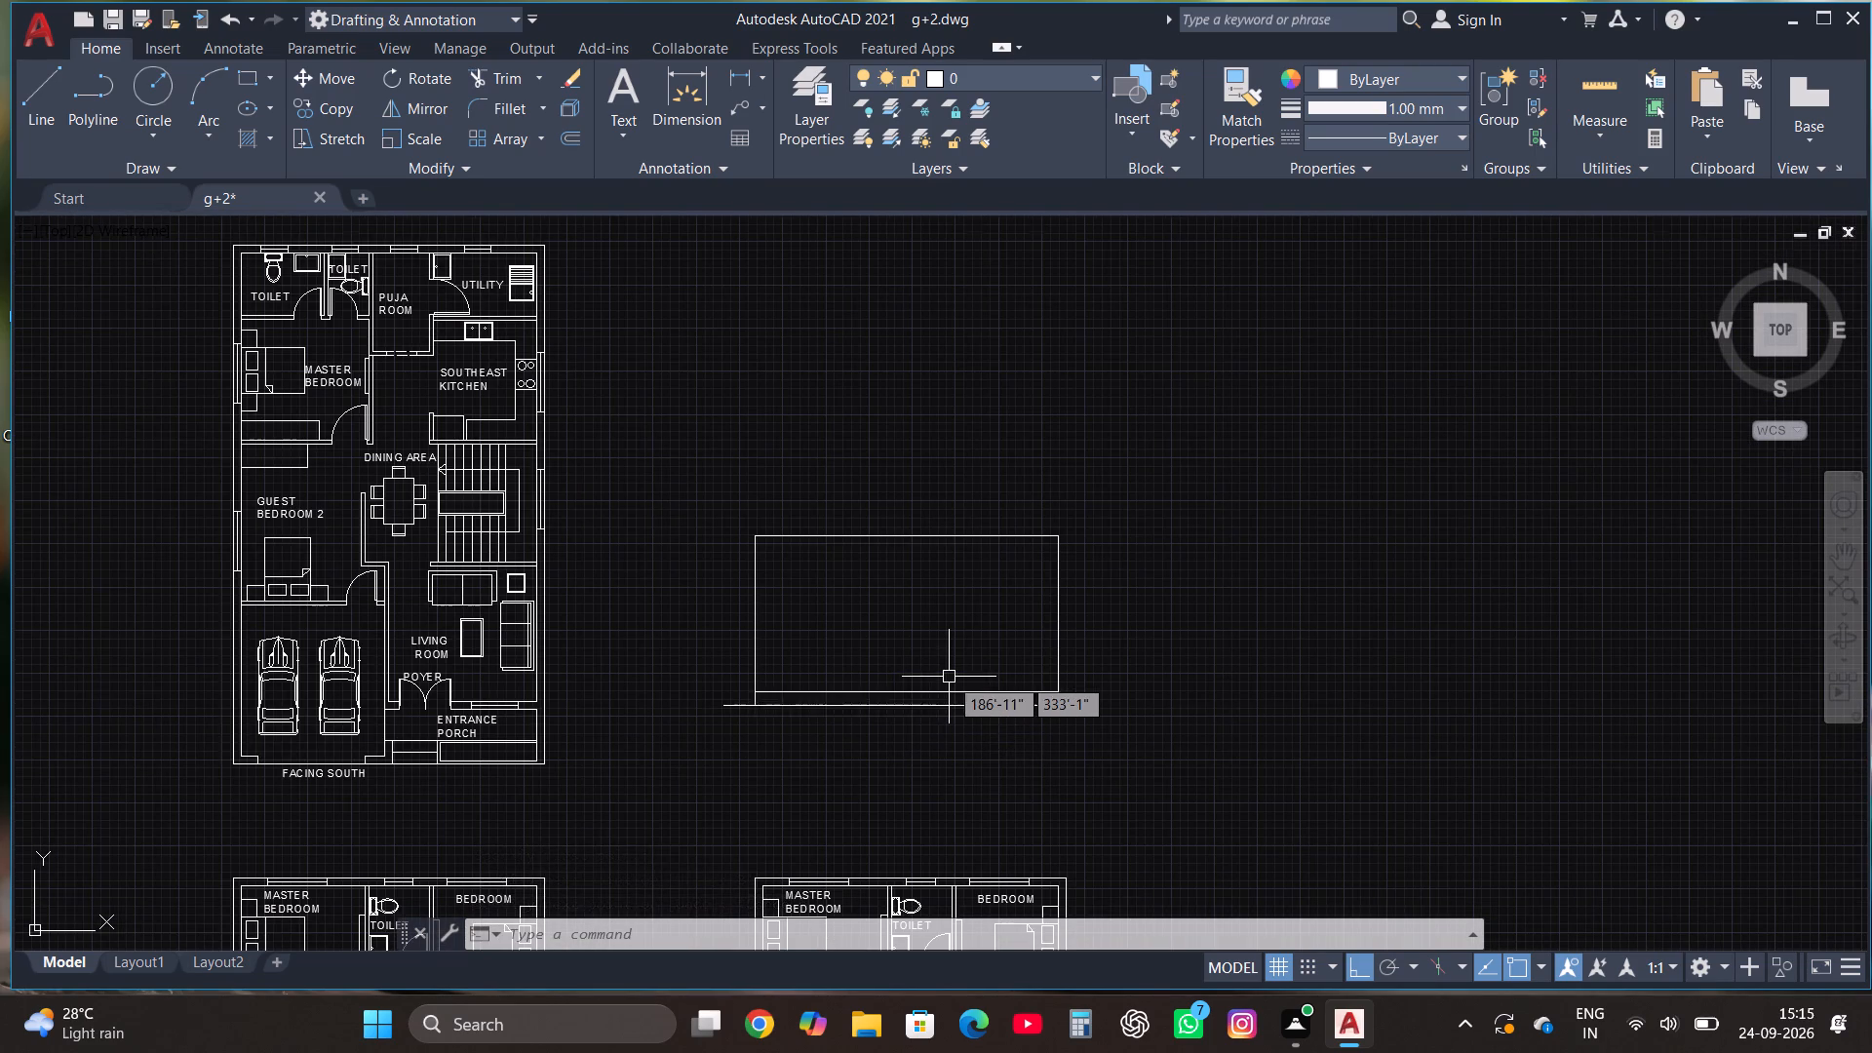
type("TOO")
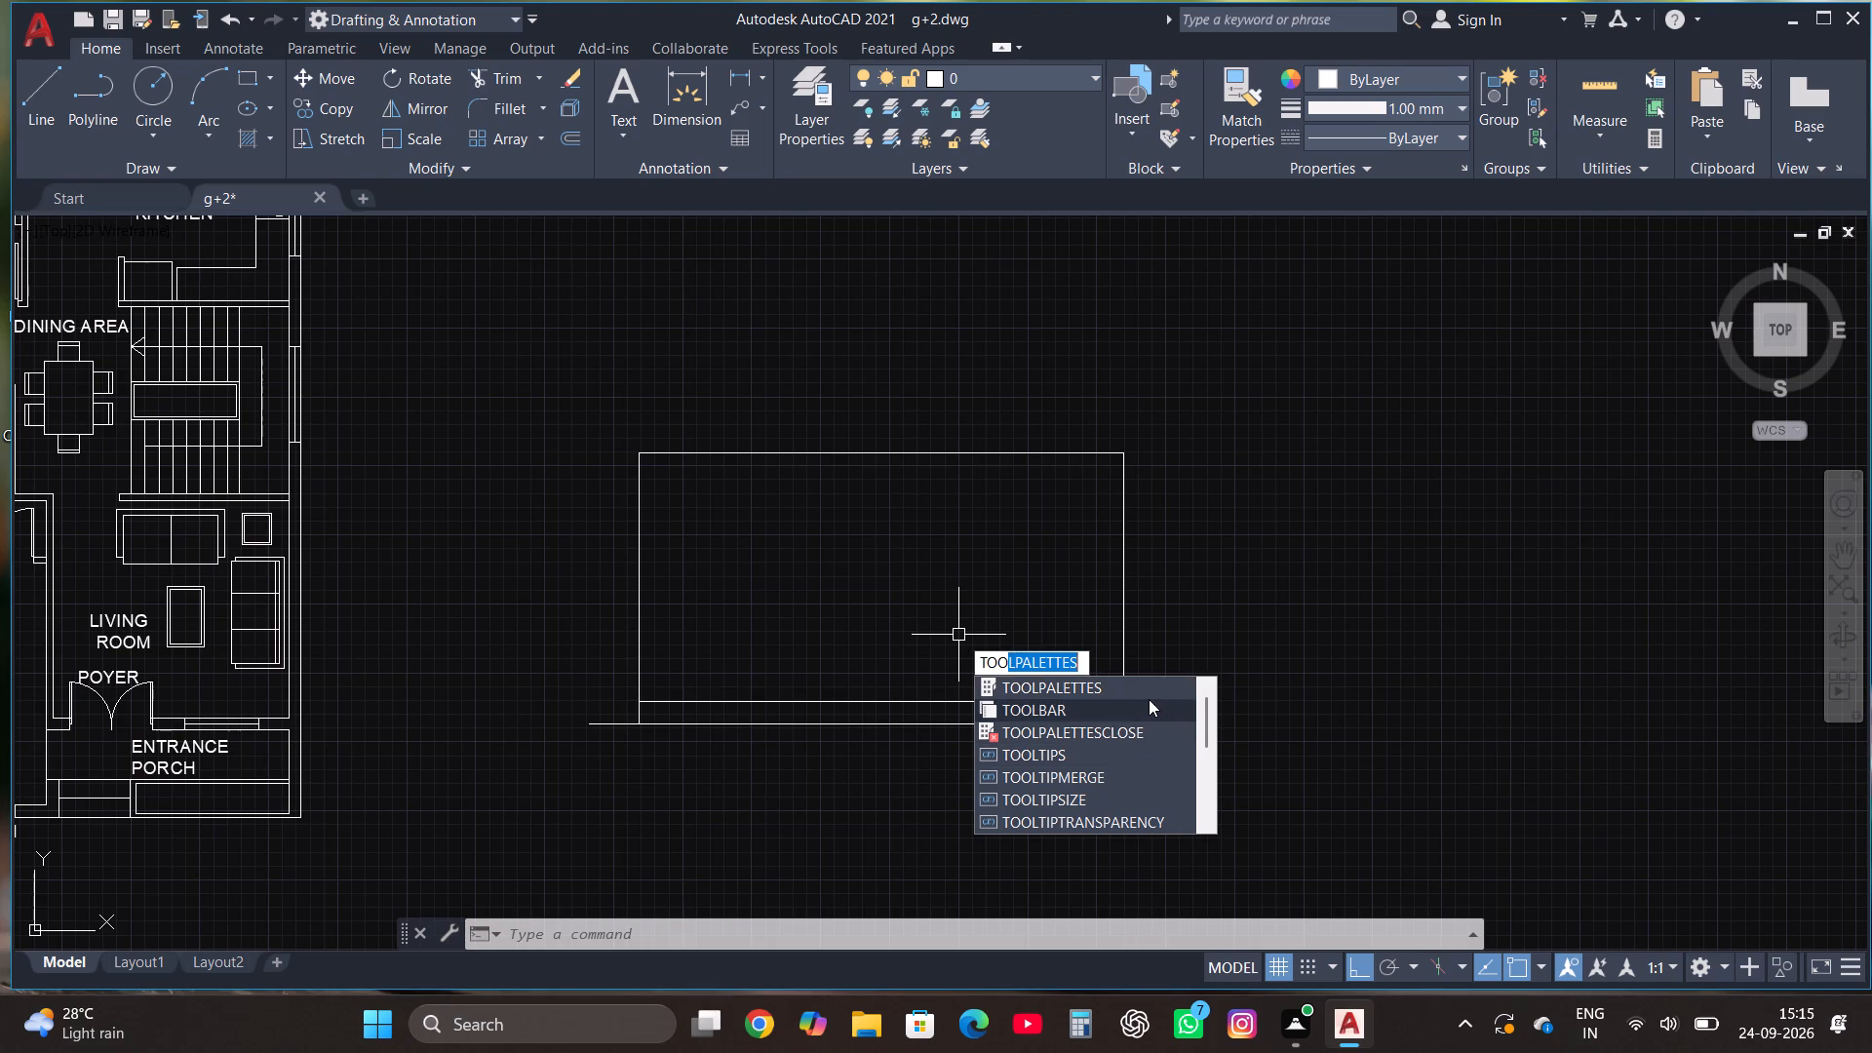
left_click(1147, 698)
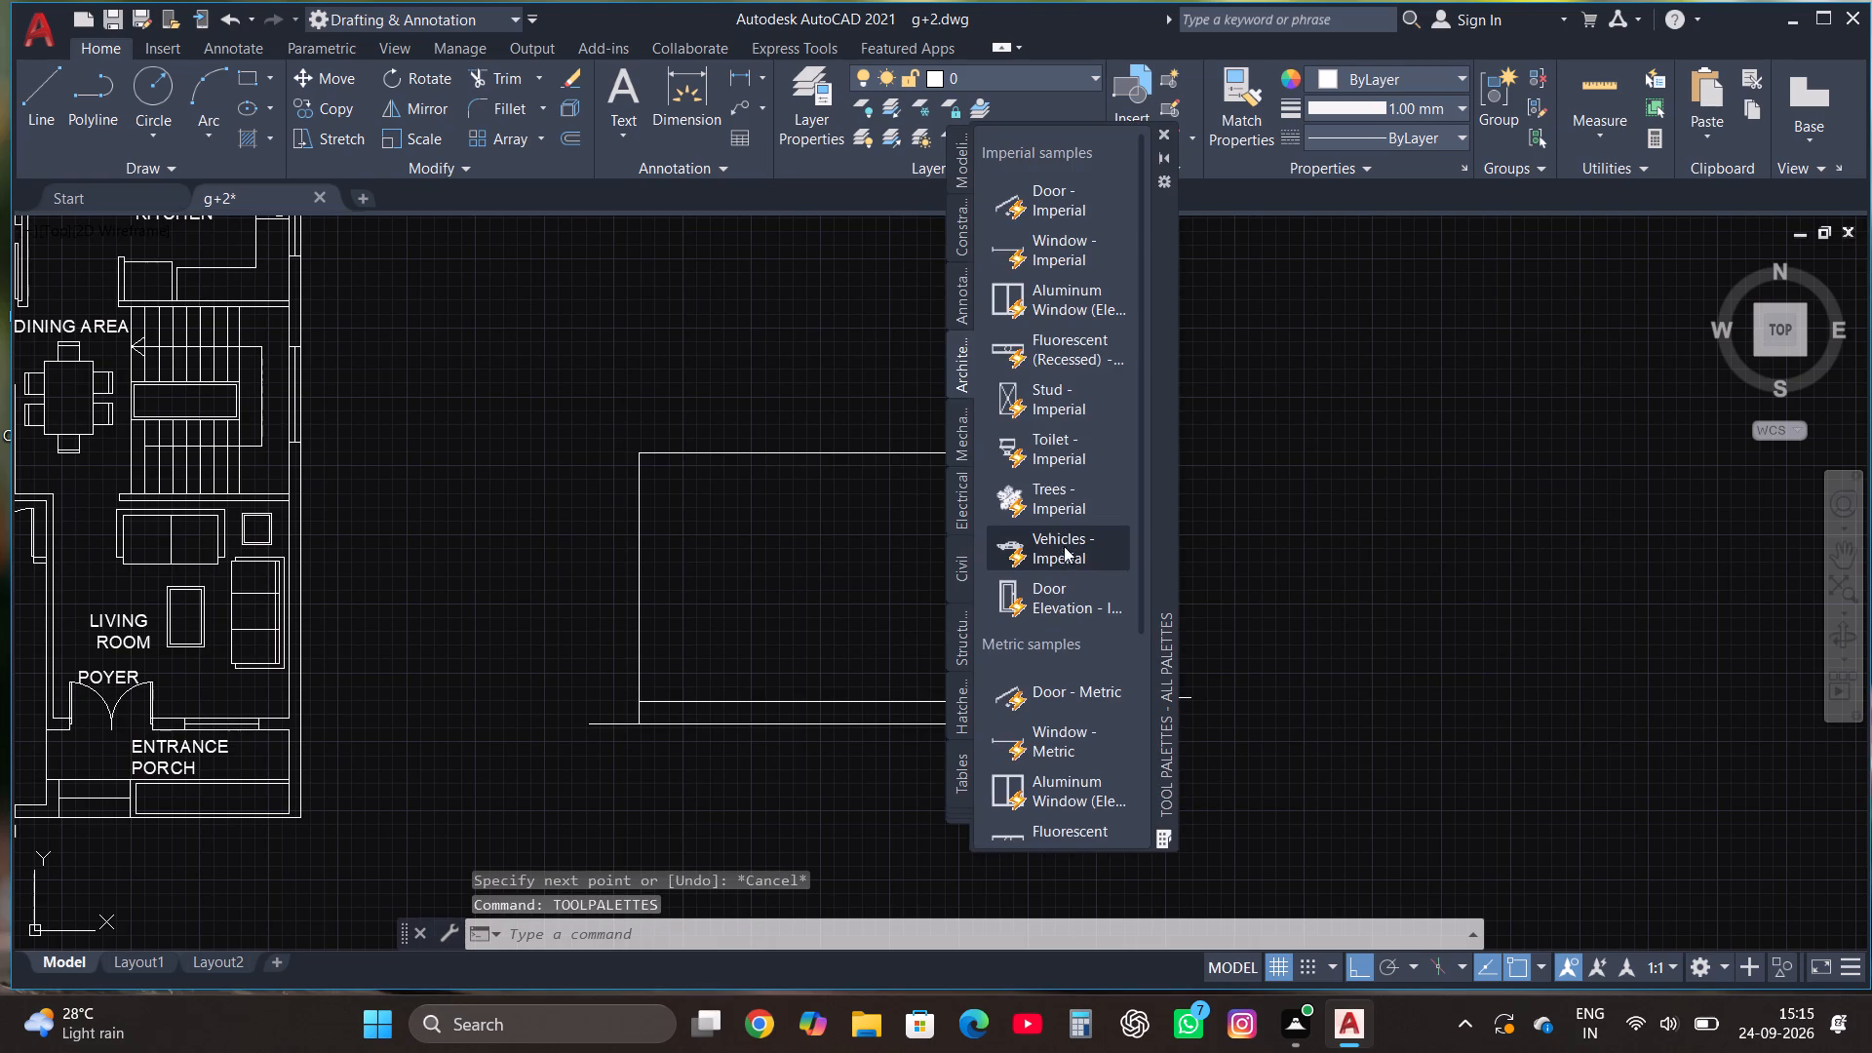
left_click(1046, 302)
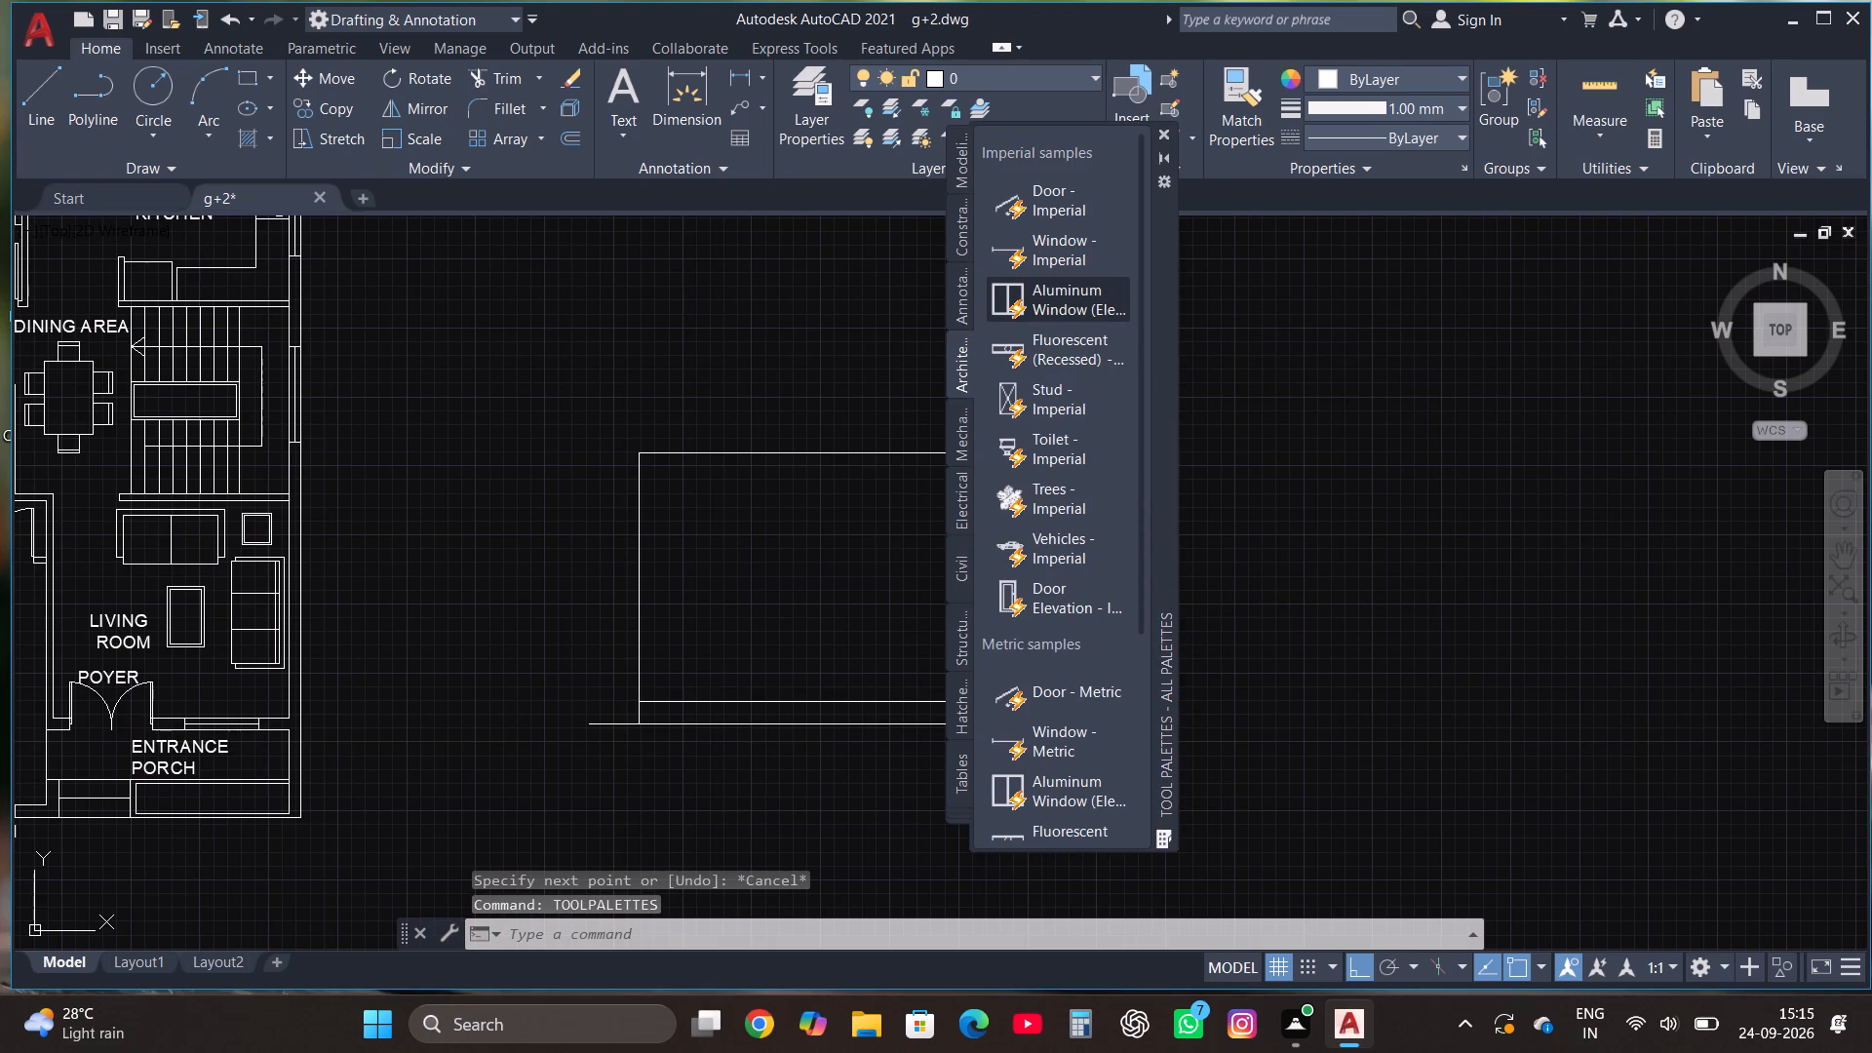
left_click(1357, 501)
Insert the imperial Door Elevation block just east of the elevation outline and close the tool palette.
left_click(1076, 600)
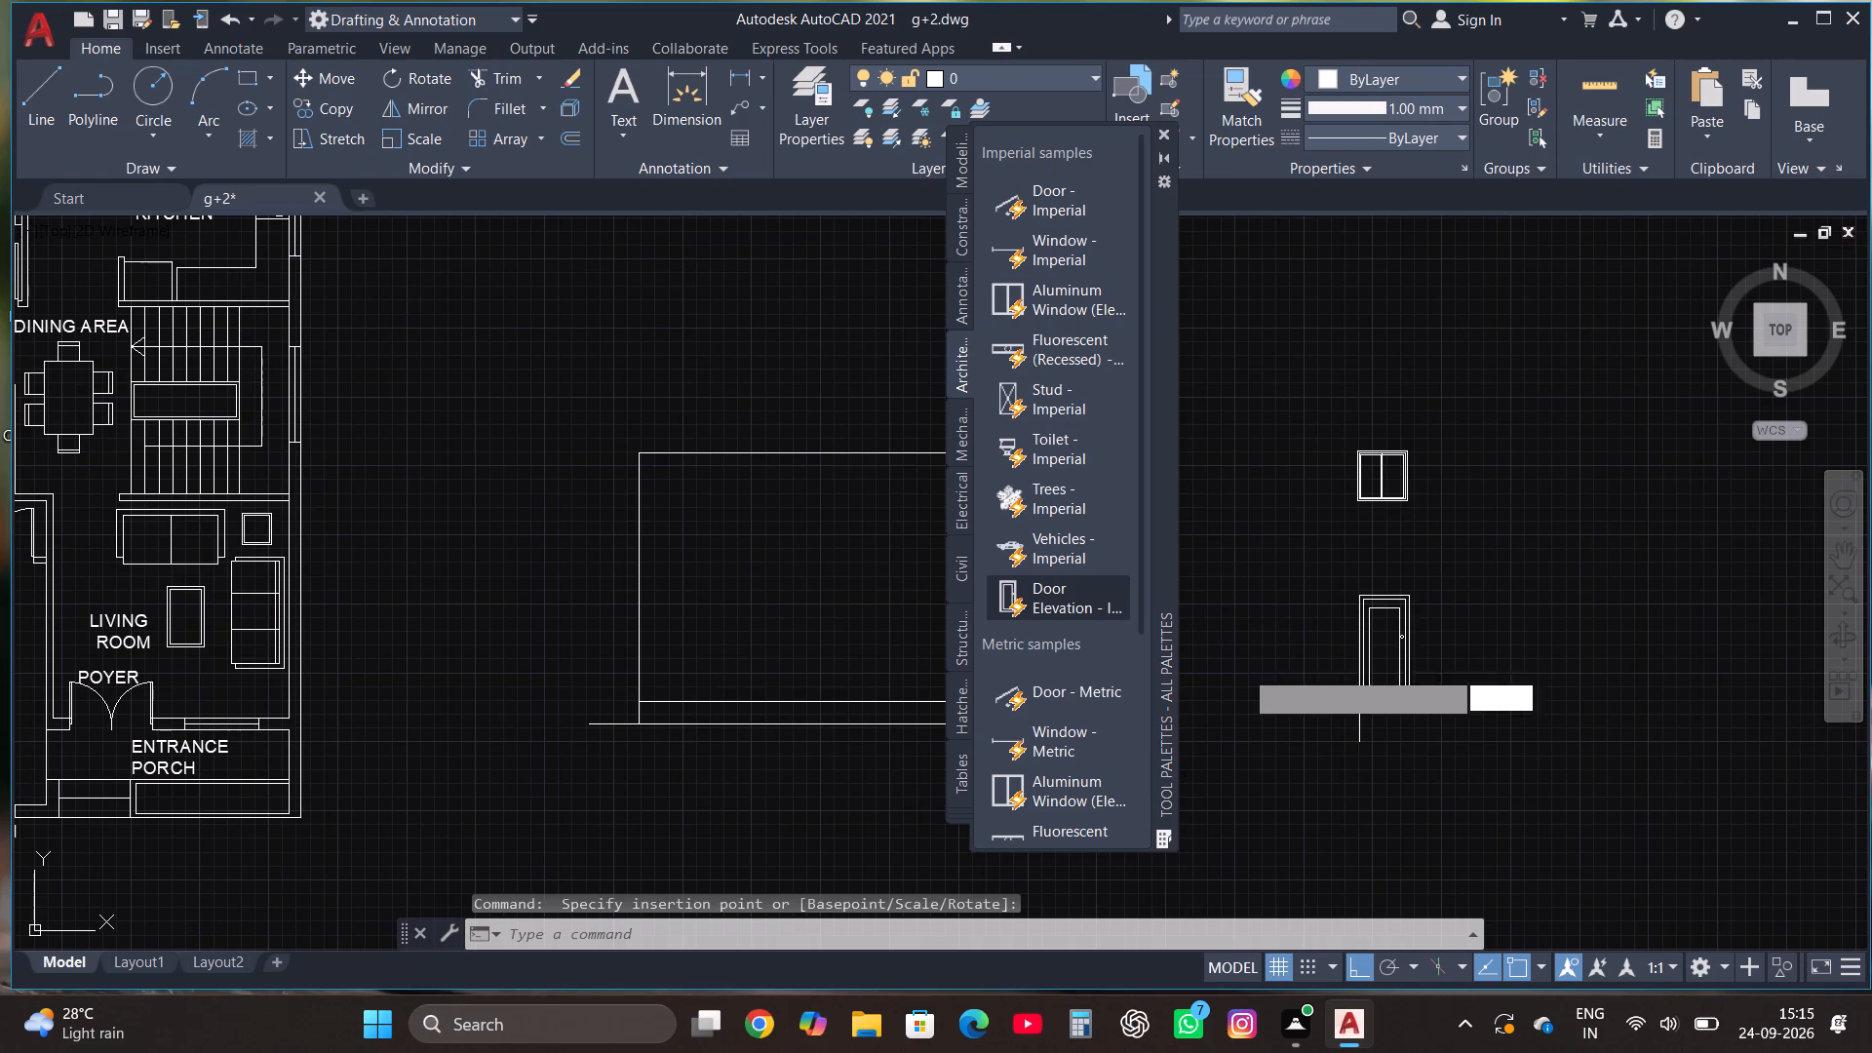
left_click(1181, 626)
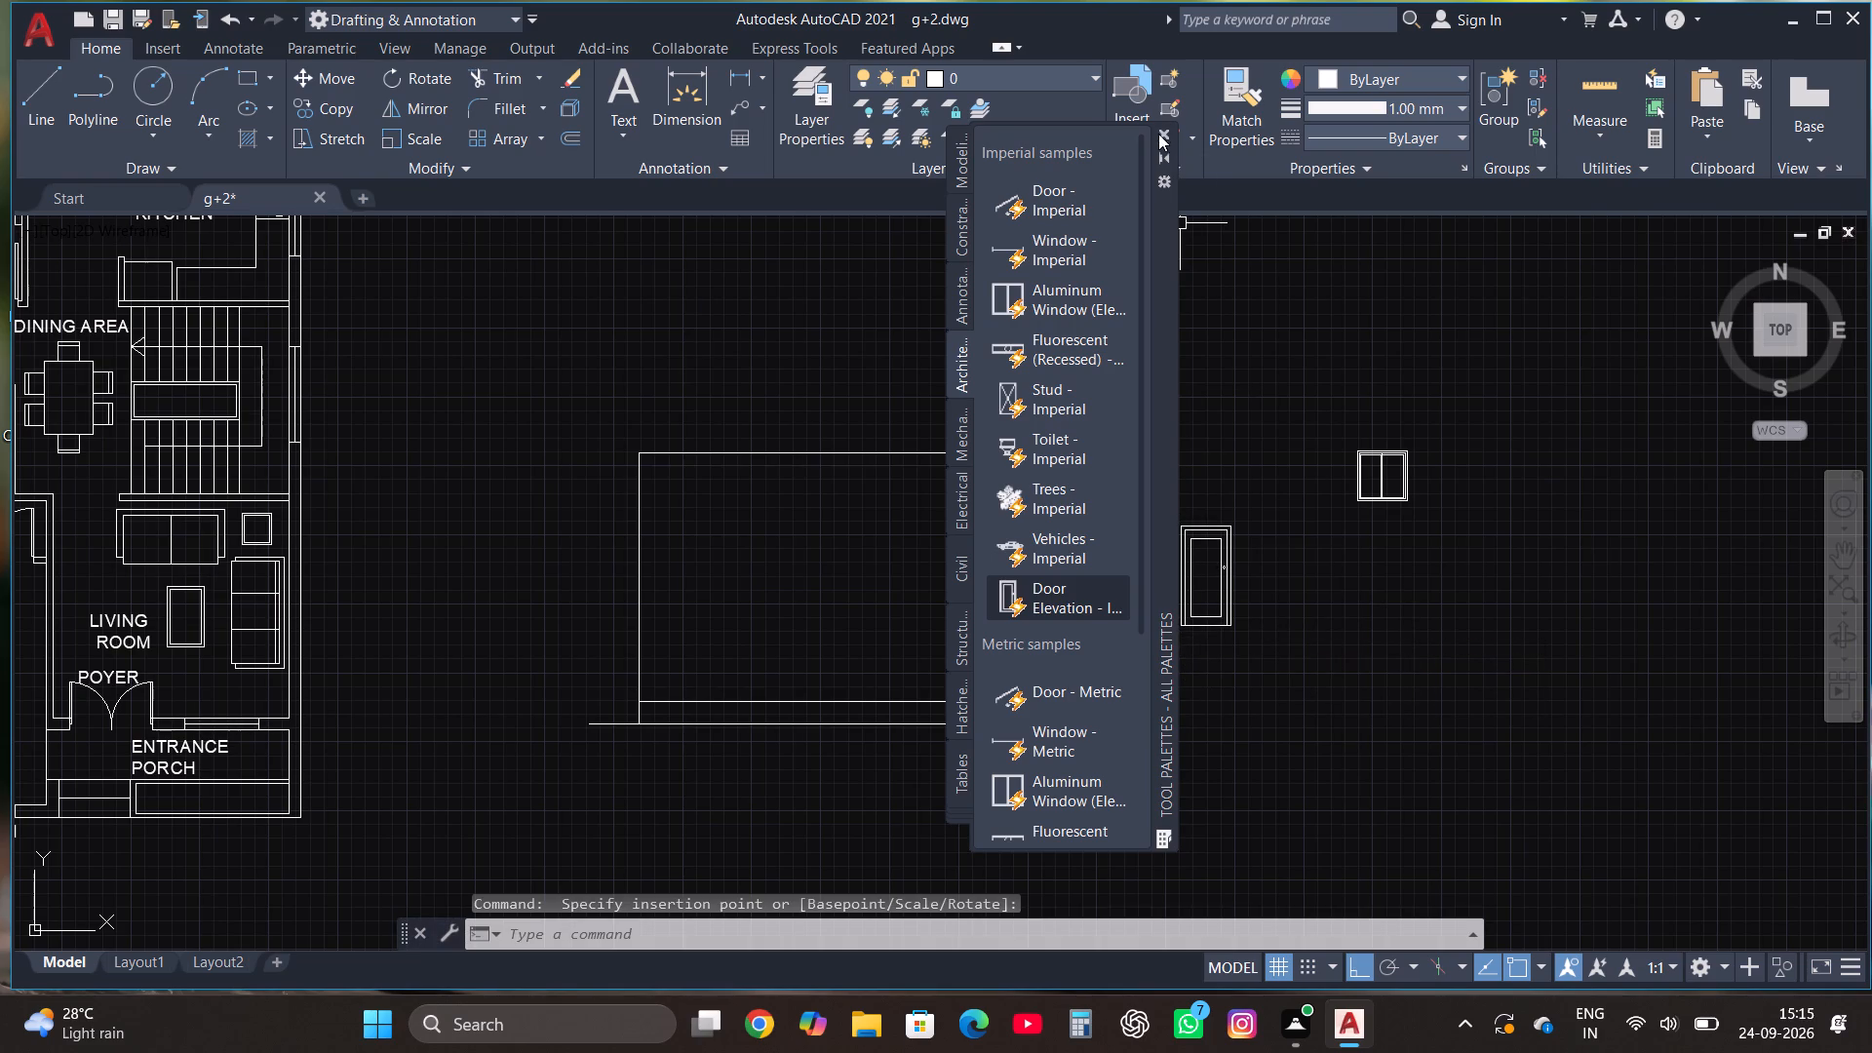
left_click(1167, 133)
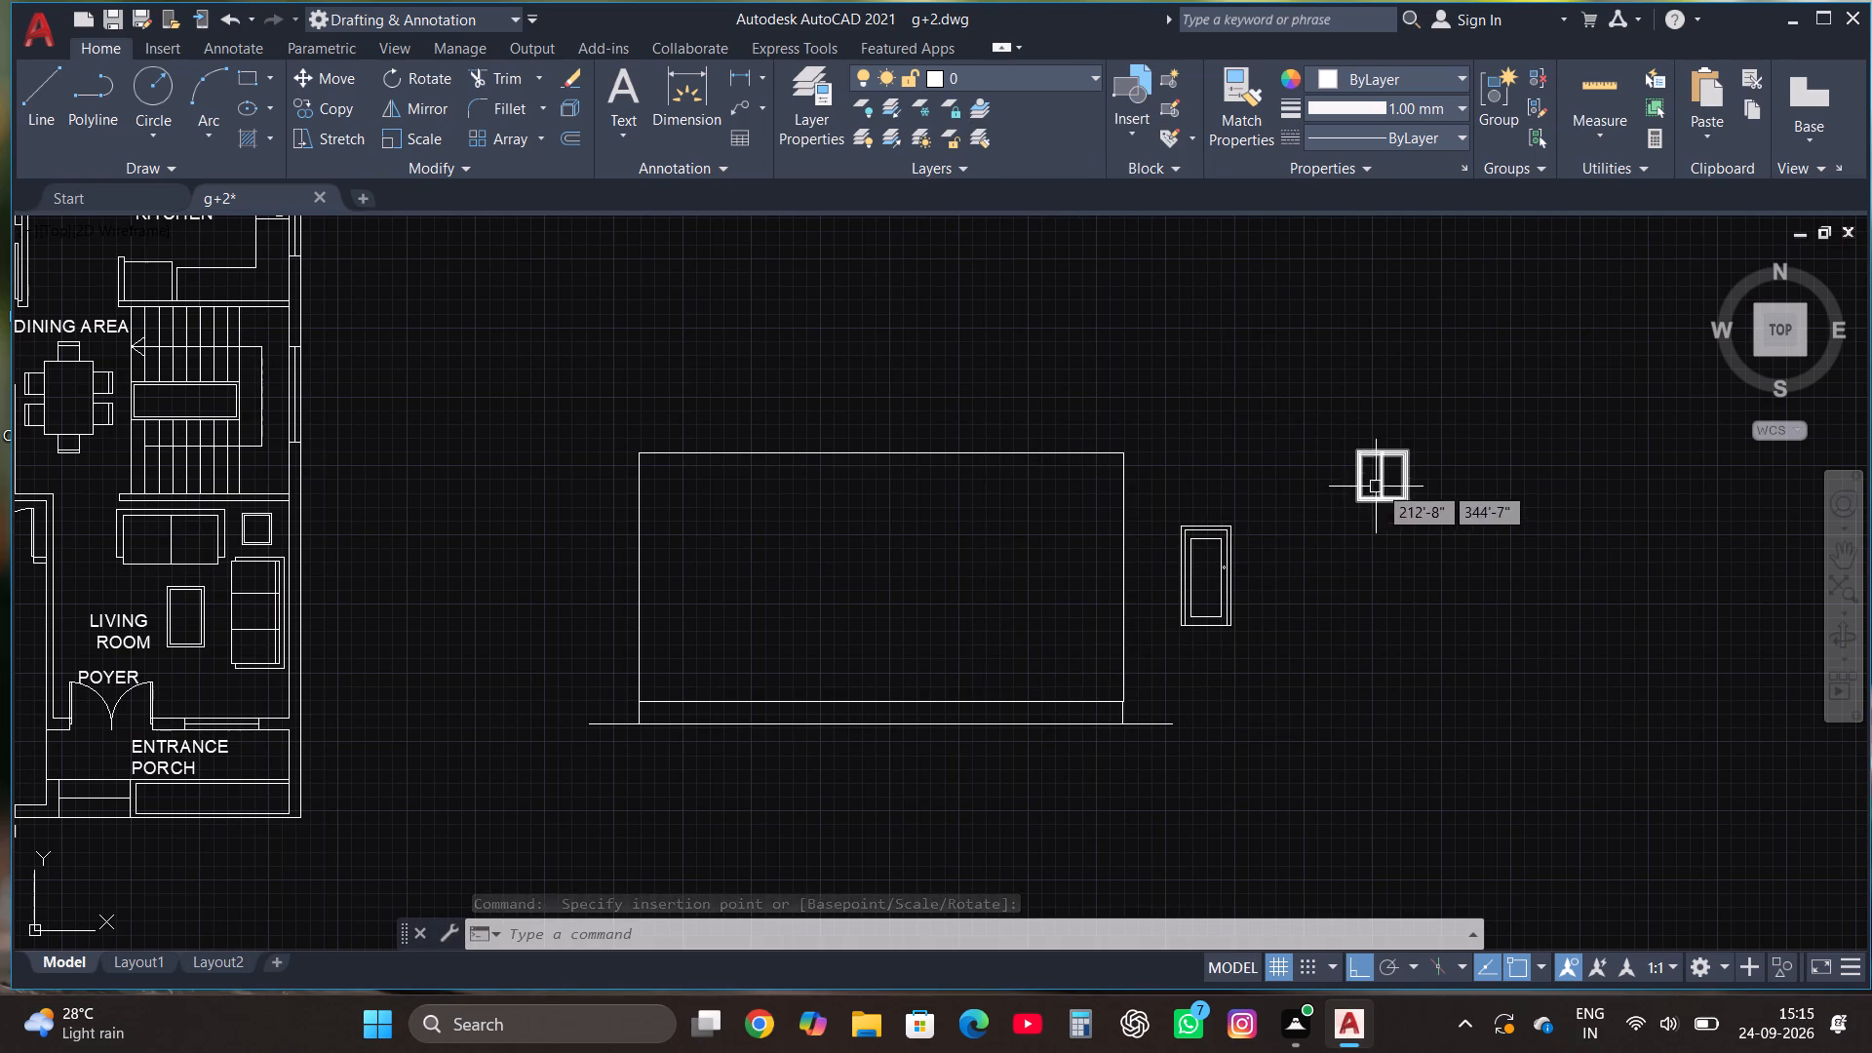
Move the window block, with Ortho off, into the east half of the elevation outline.
left_click(1410, 454)
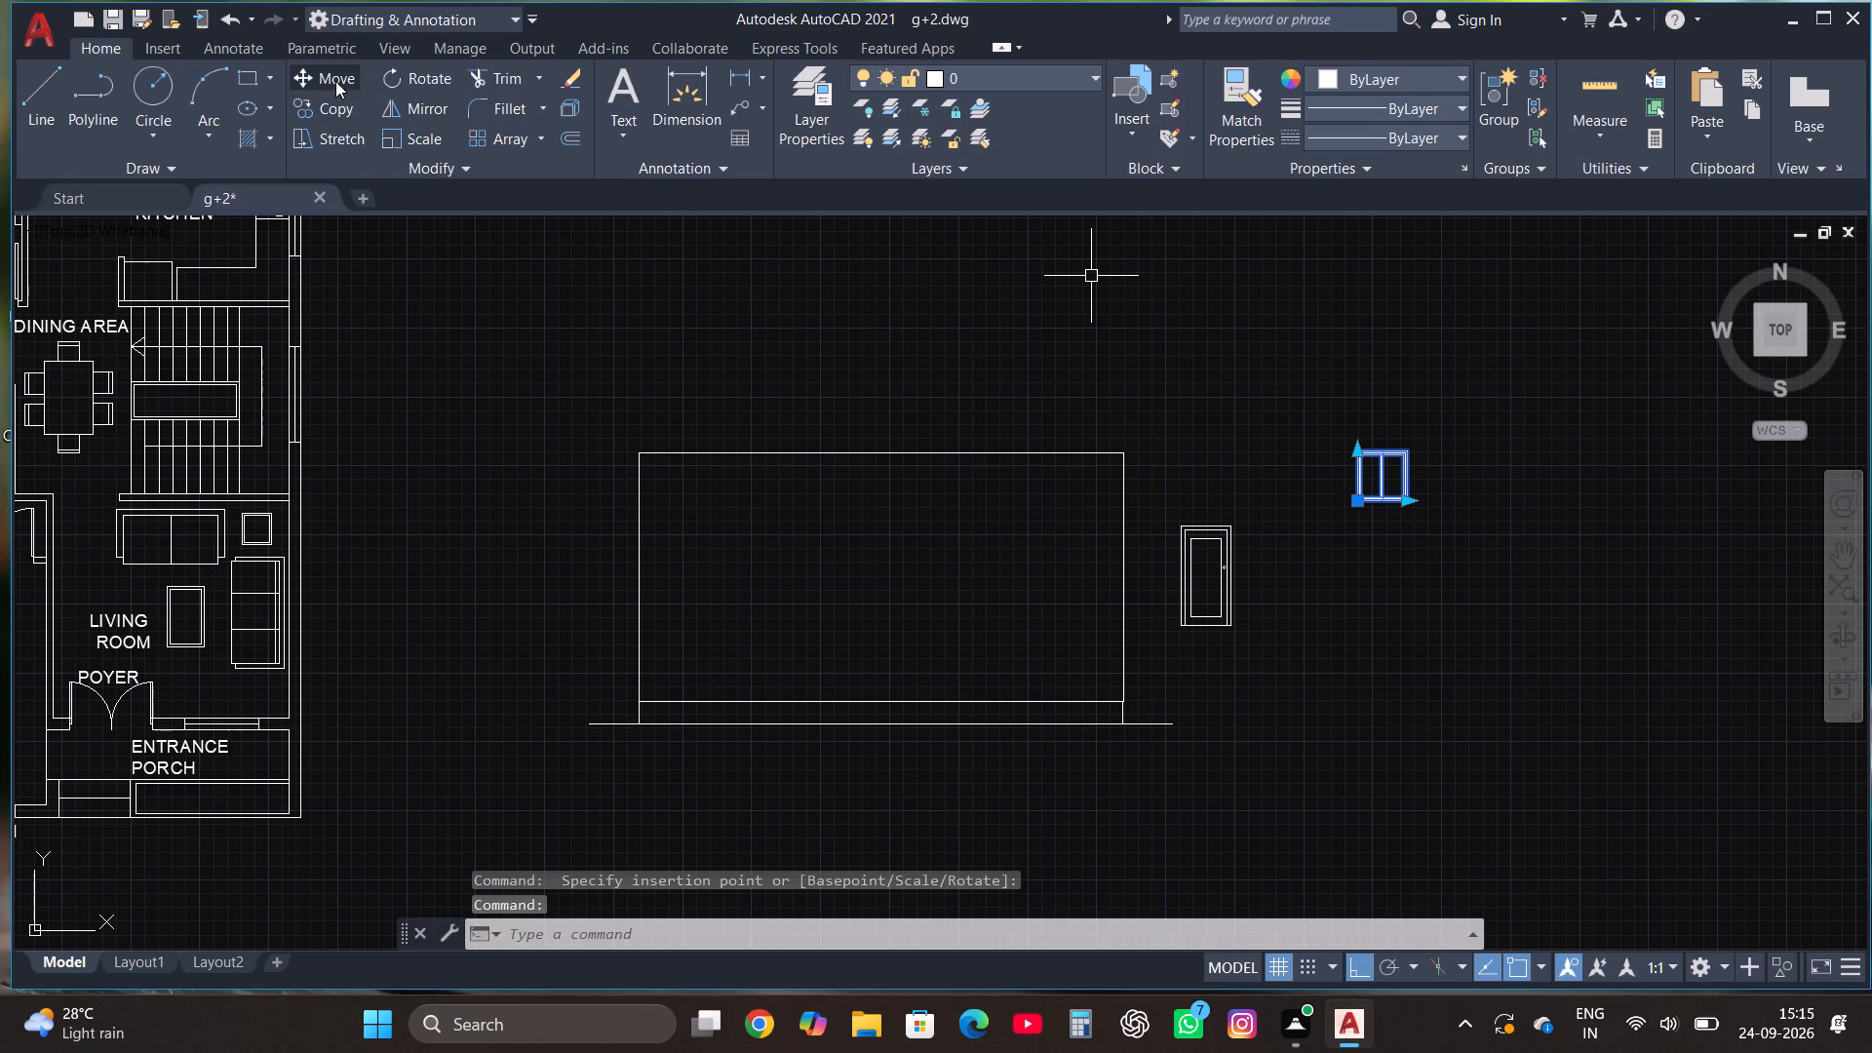
left_click(340, 76)
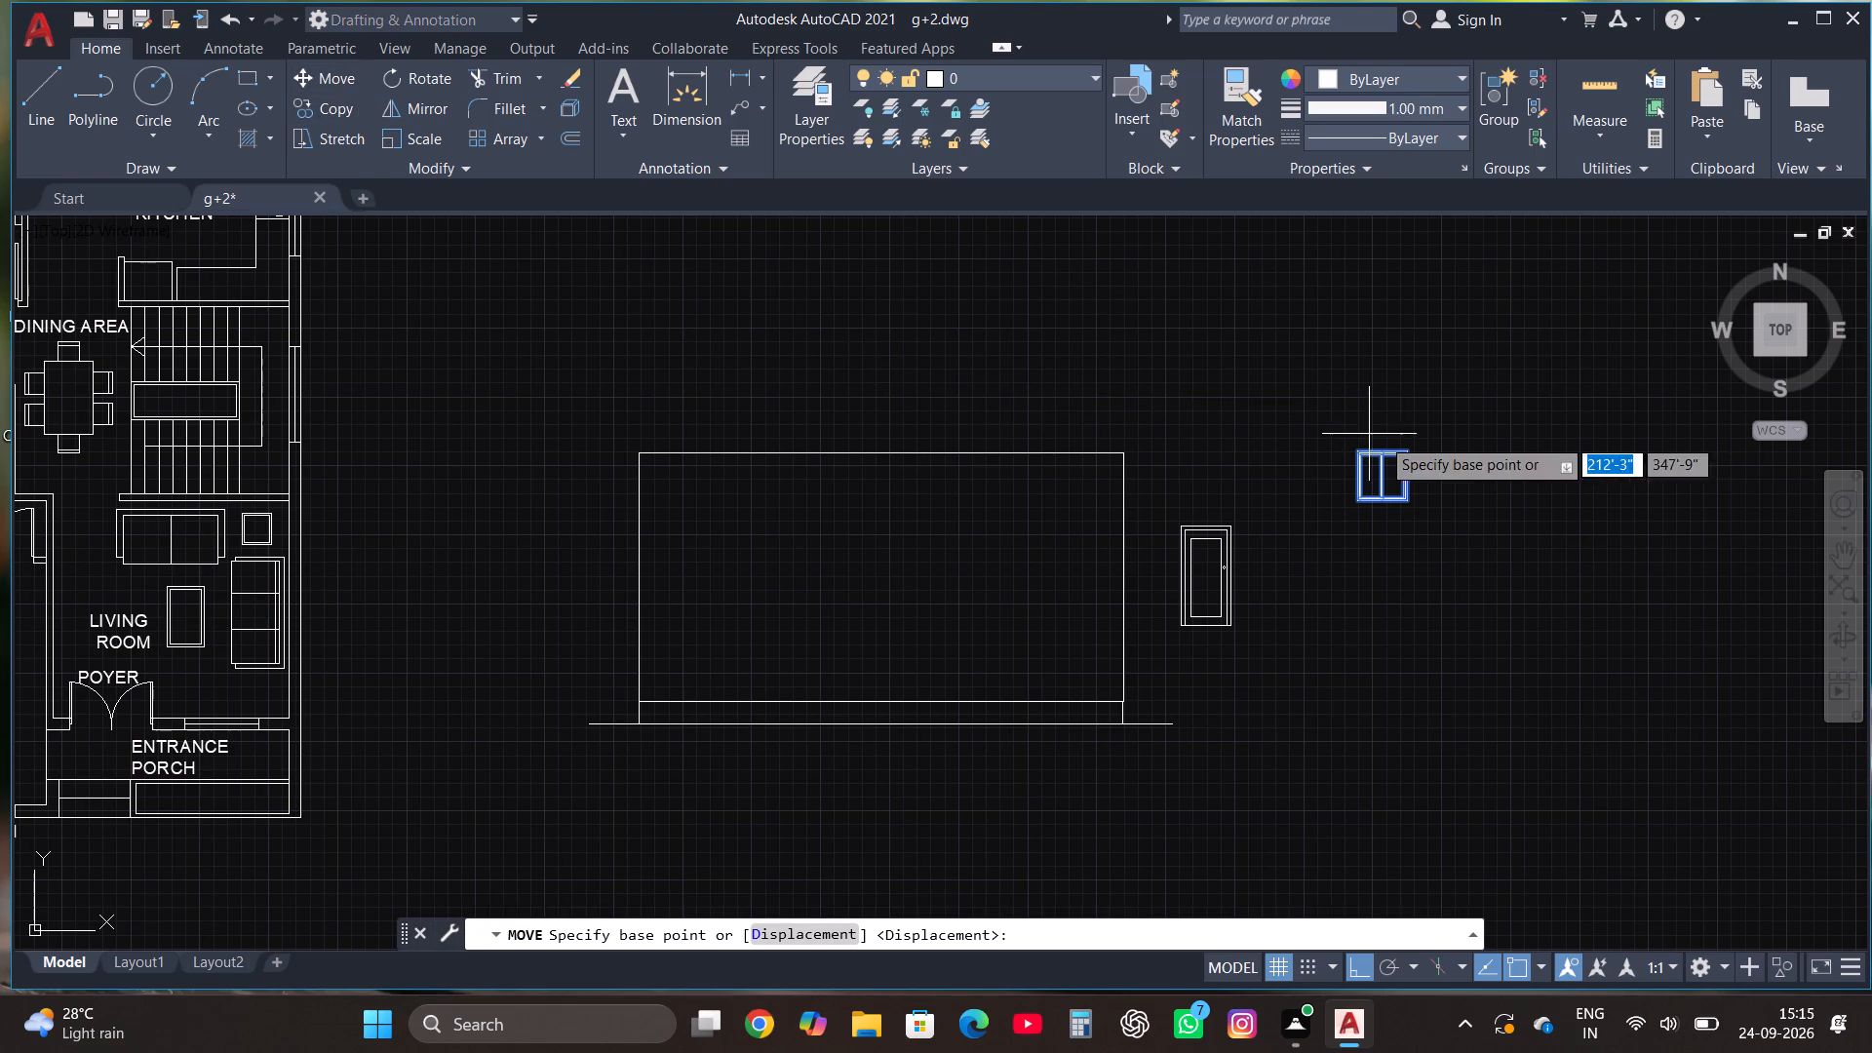
left_click(1399, 484)
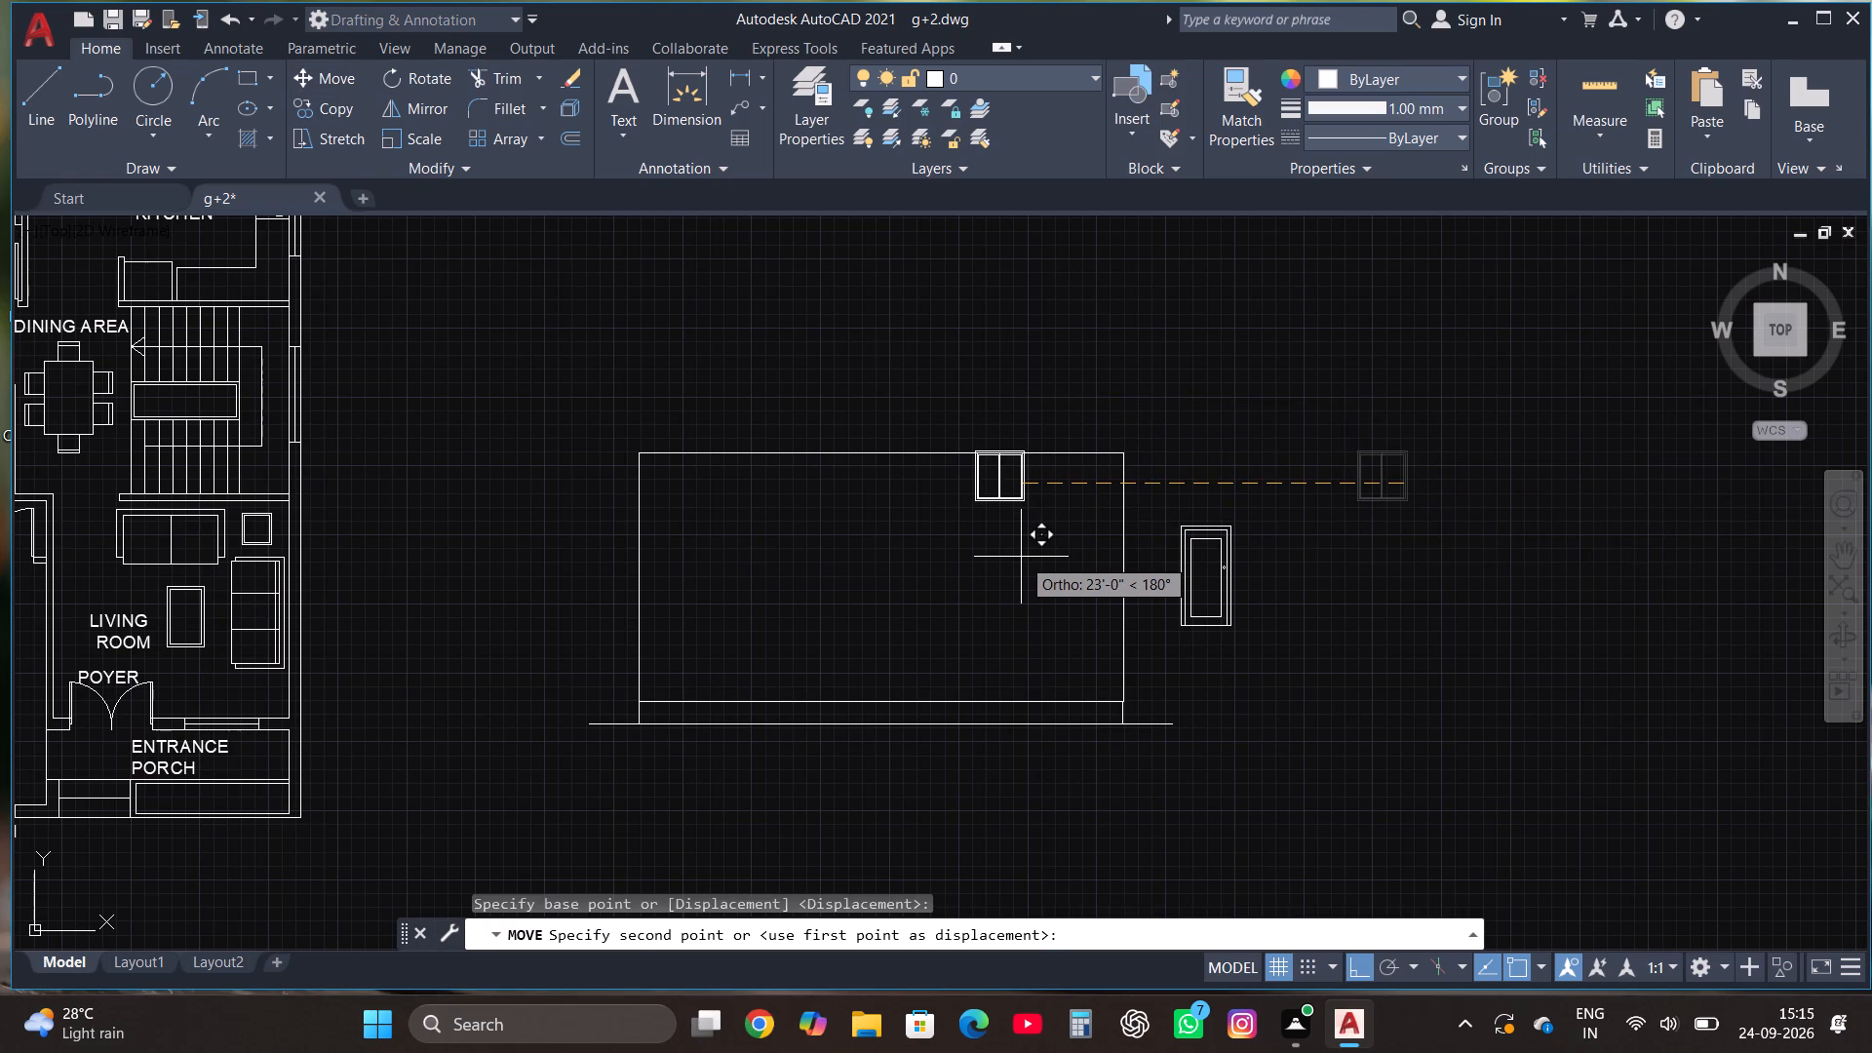
key("F8")
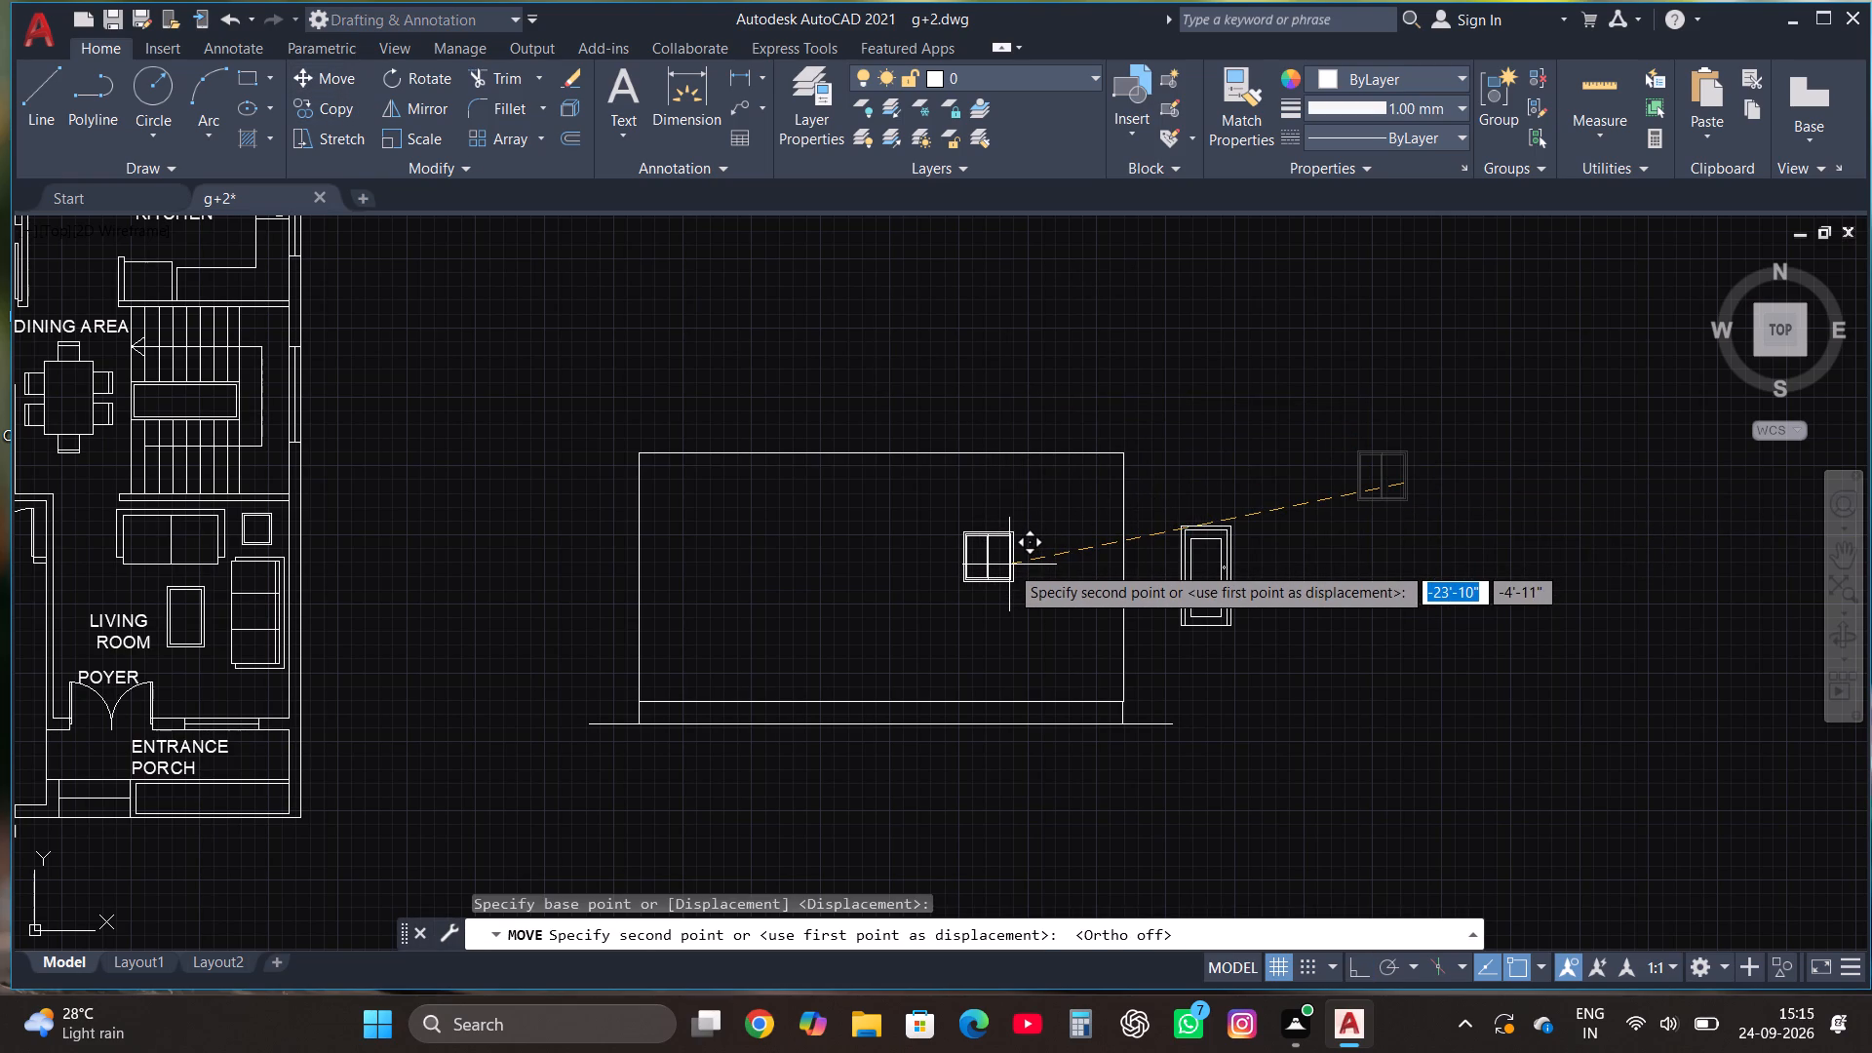
scroll(1036, 606, "up", 2)
scroll(1036, 606, "down", 1)
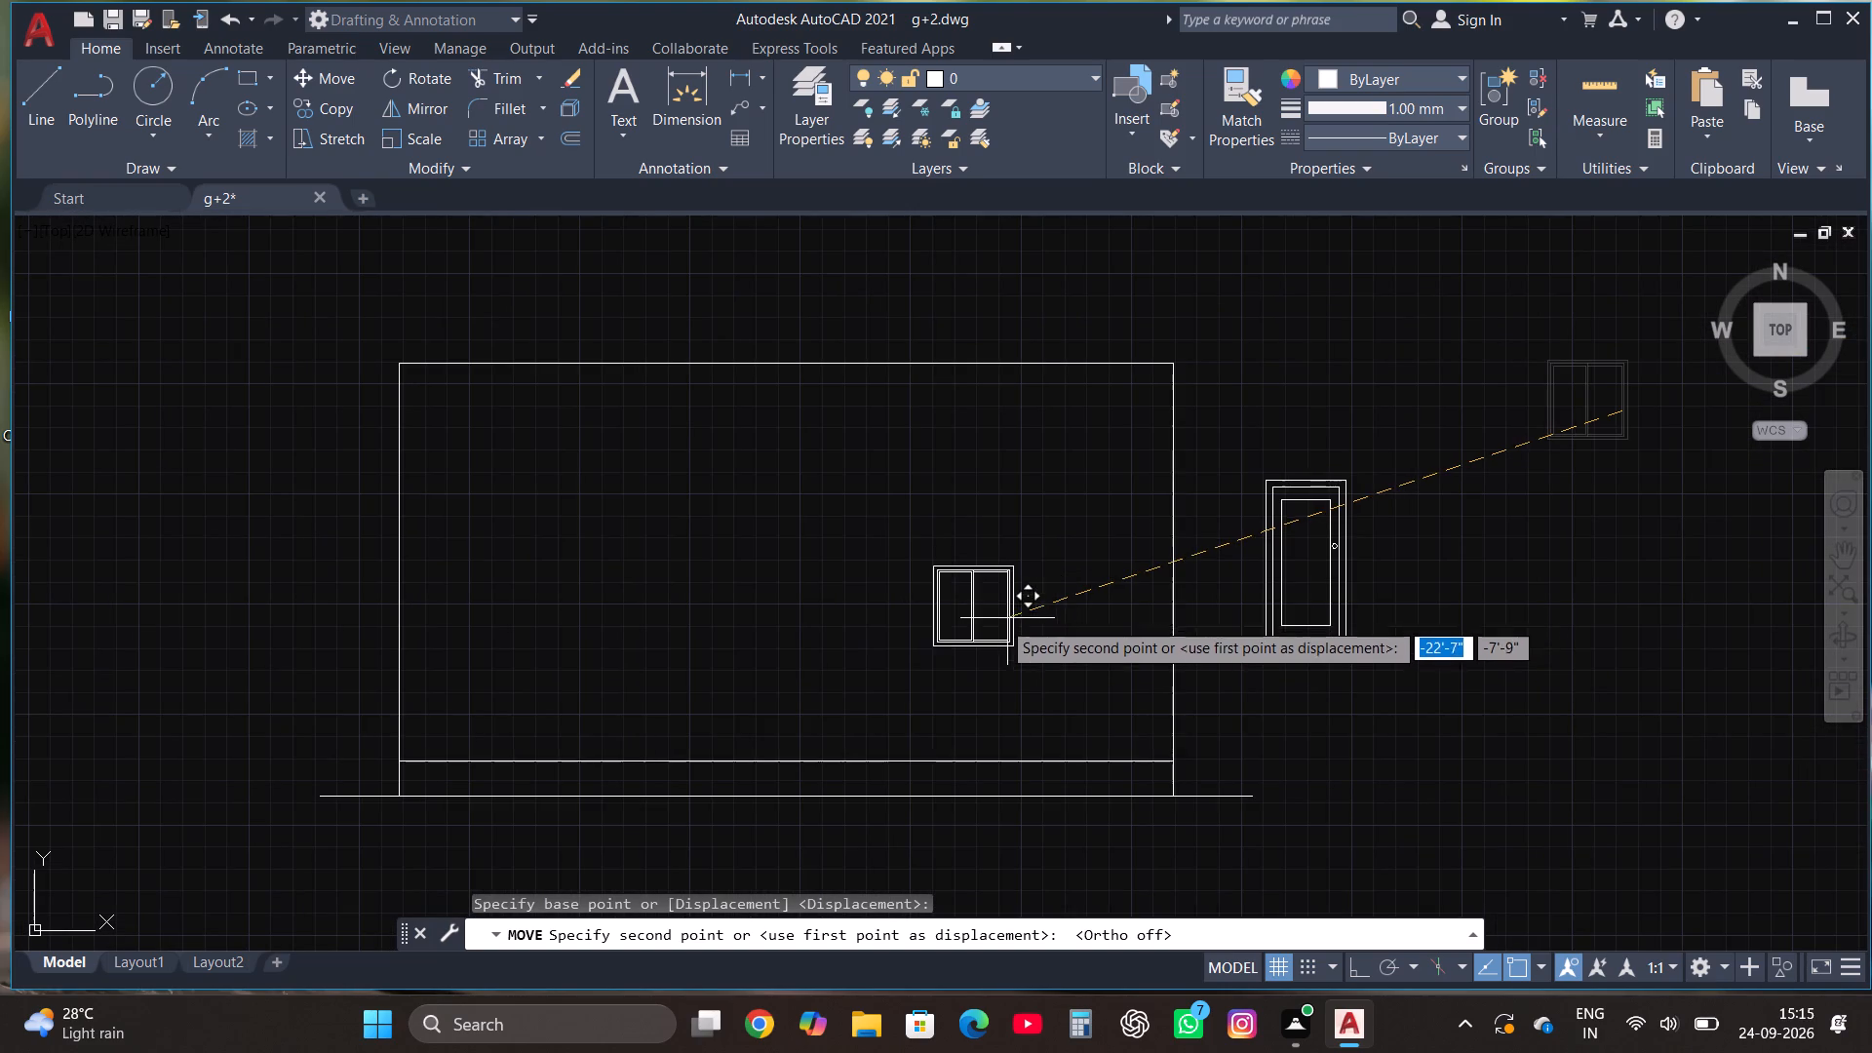
left_click(962, 547)
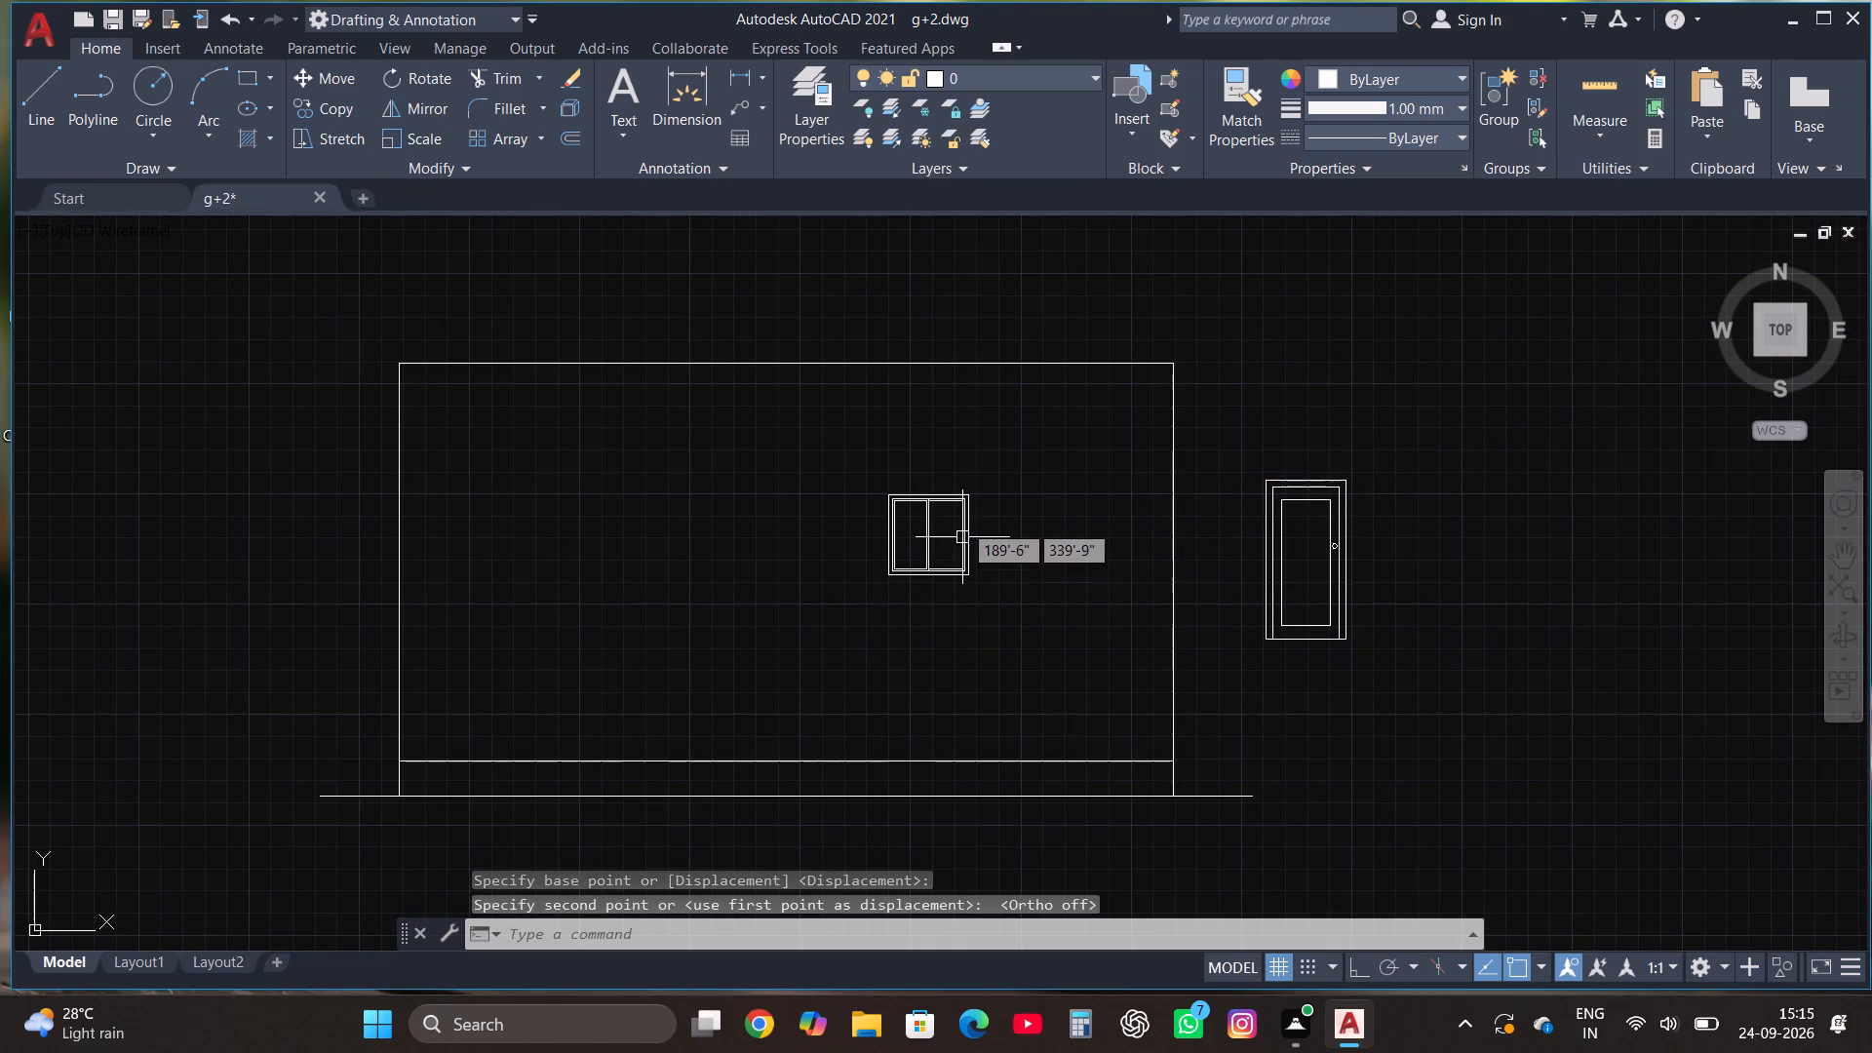
Scale the window block up about its centre to a little over twice its size.
left_click(958, 503)
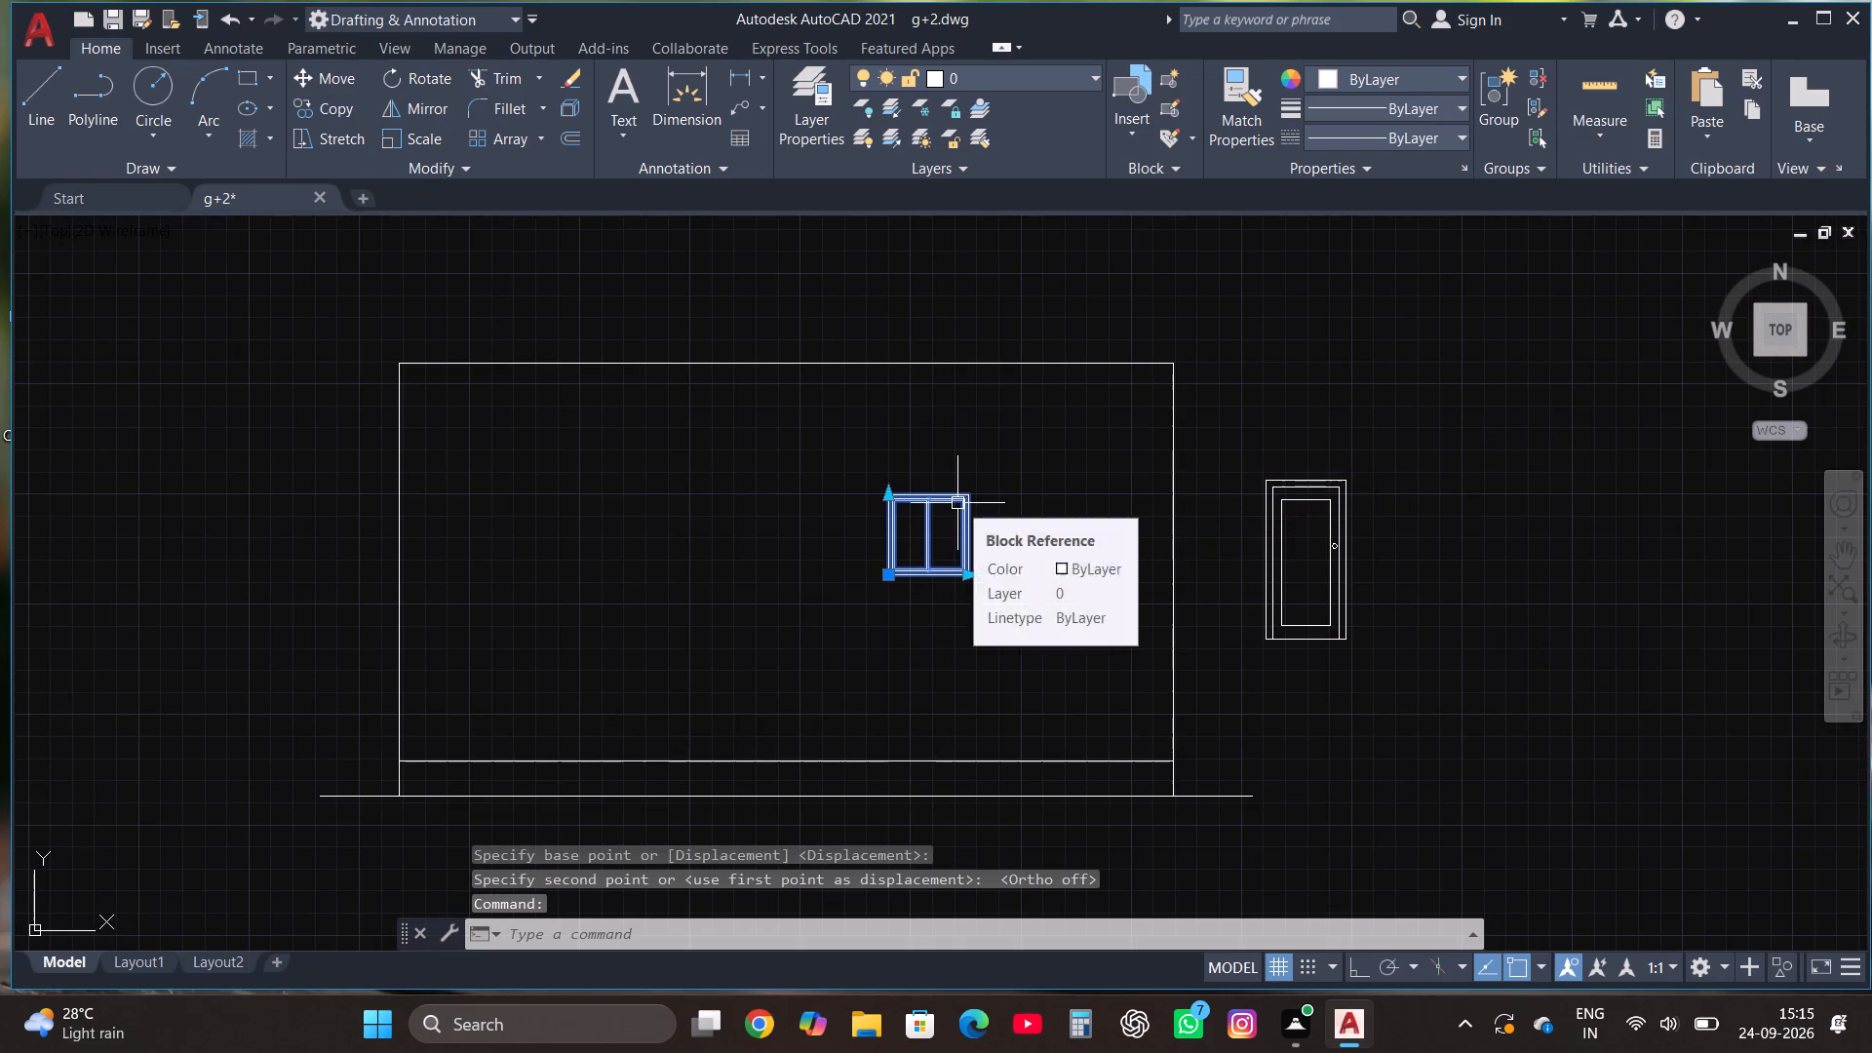
key("Escape")
left_click(955, 528)
left_click(903, 454)
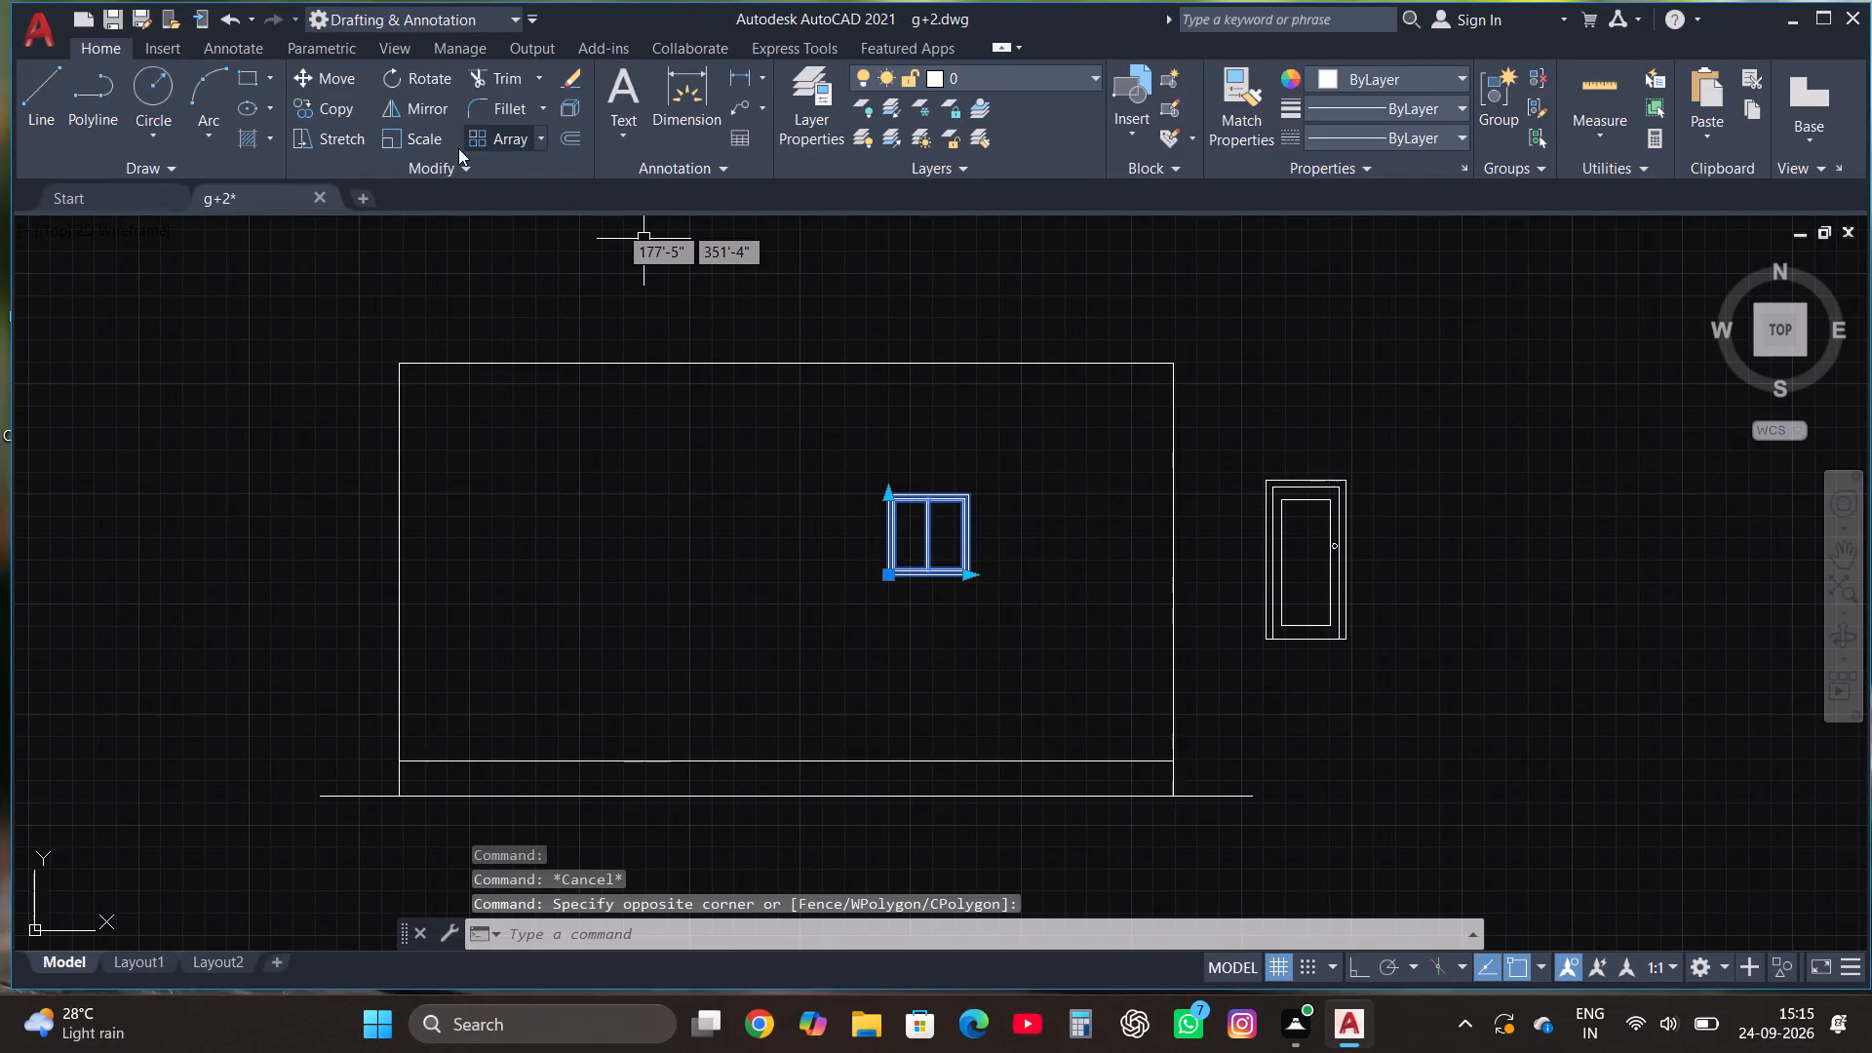
left_click(412, 138)
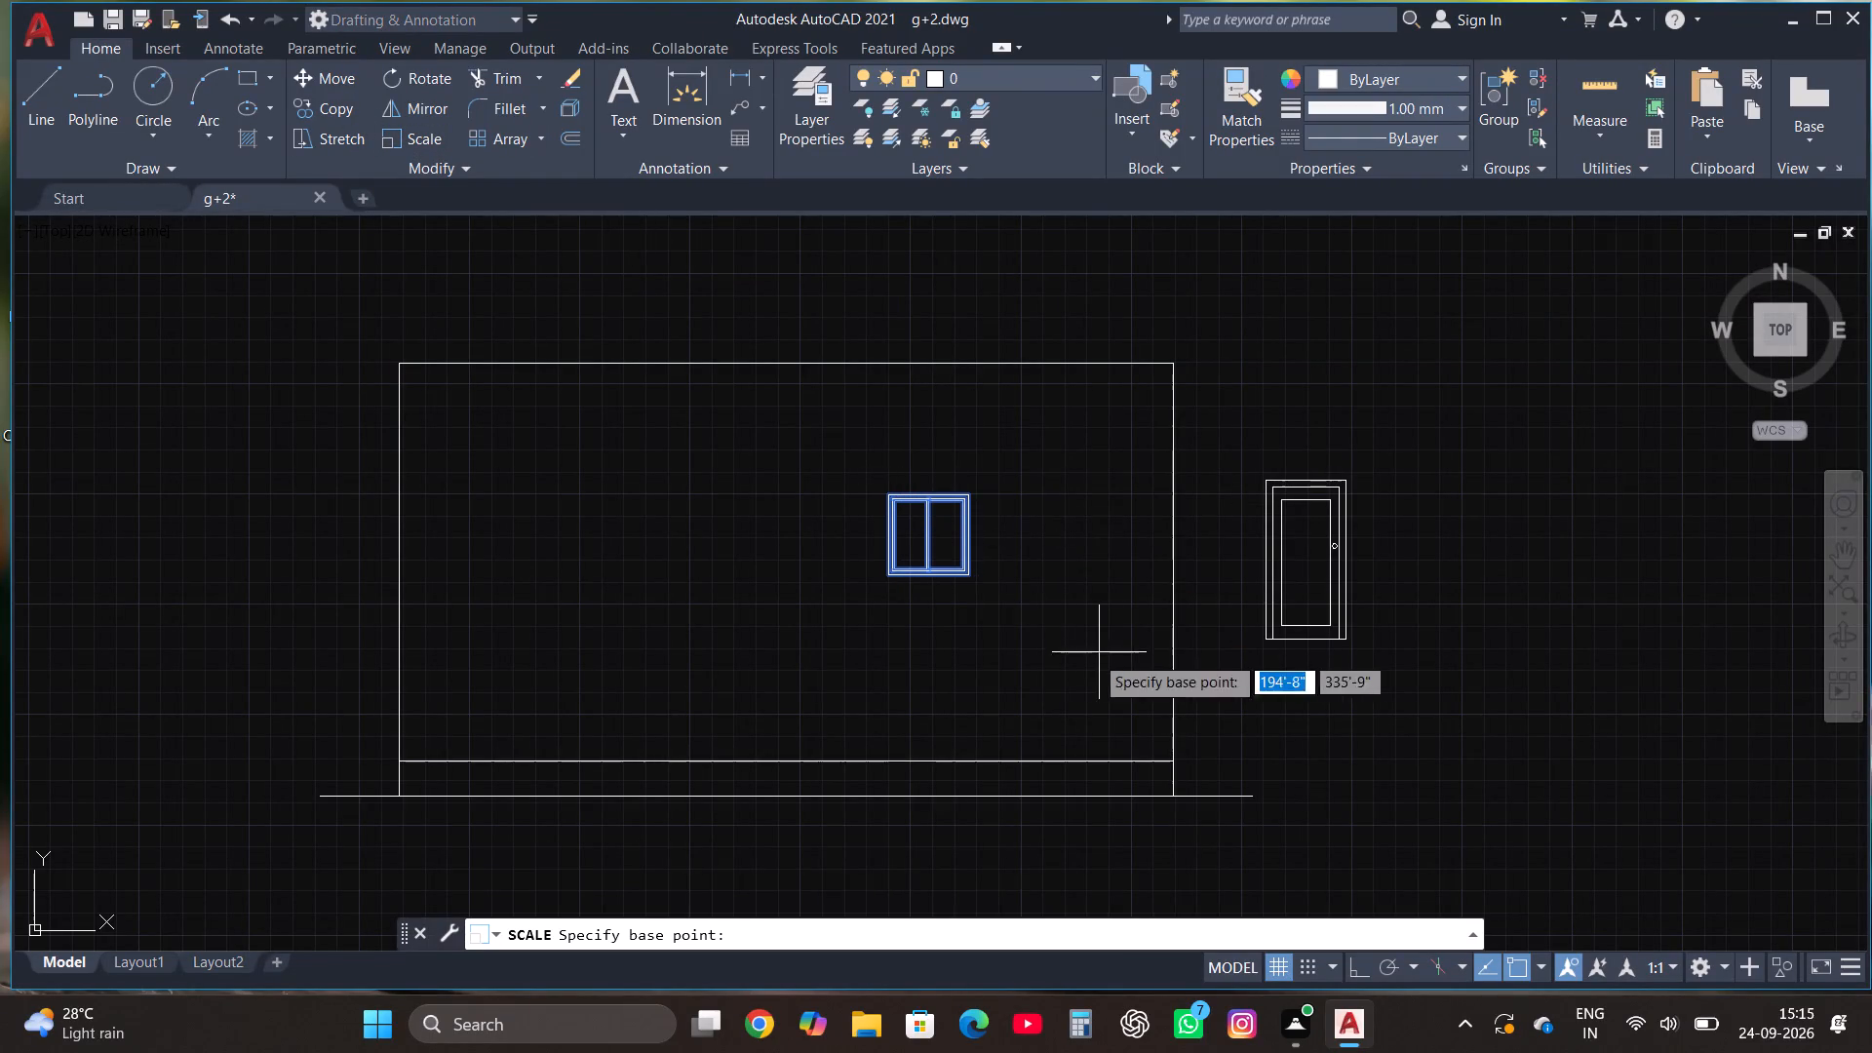
left_click(932, 534)
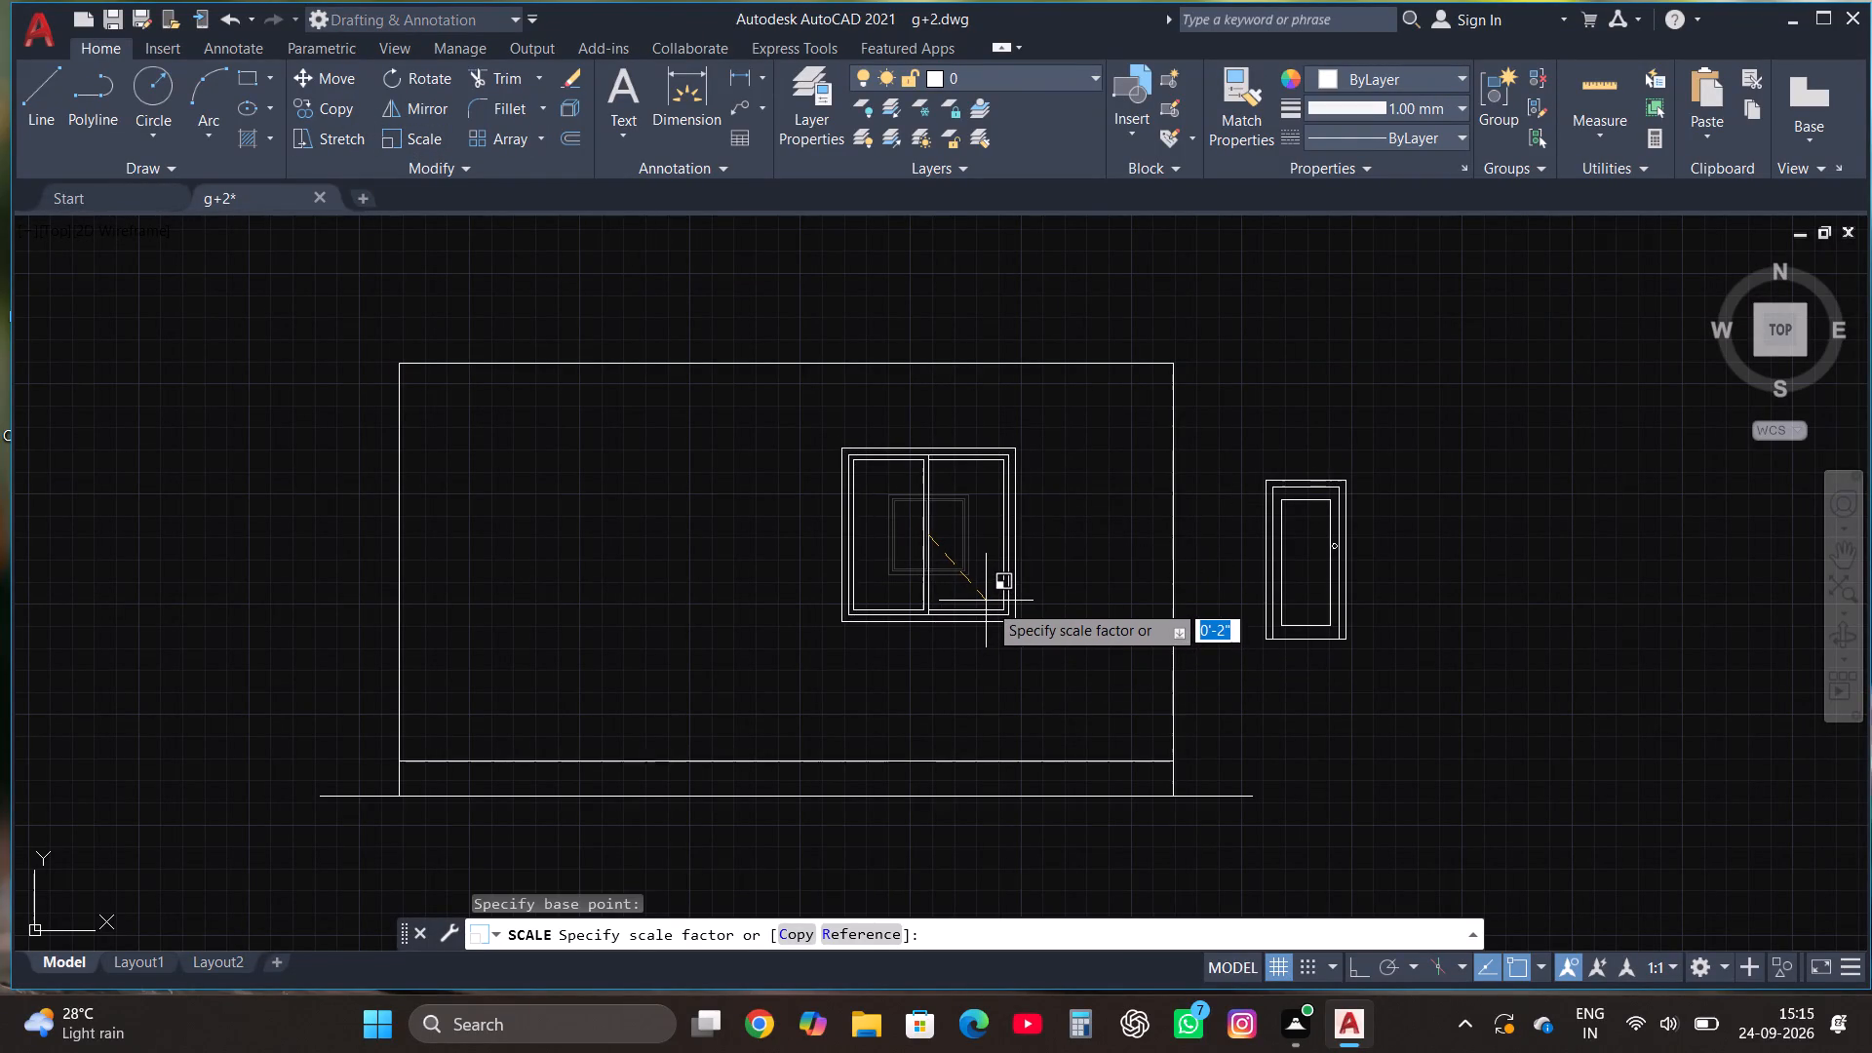
left_click(990, 604)
Move the door block into the west half of the elevation outline, slightly above the base line.
left_click(1493, 588)
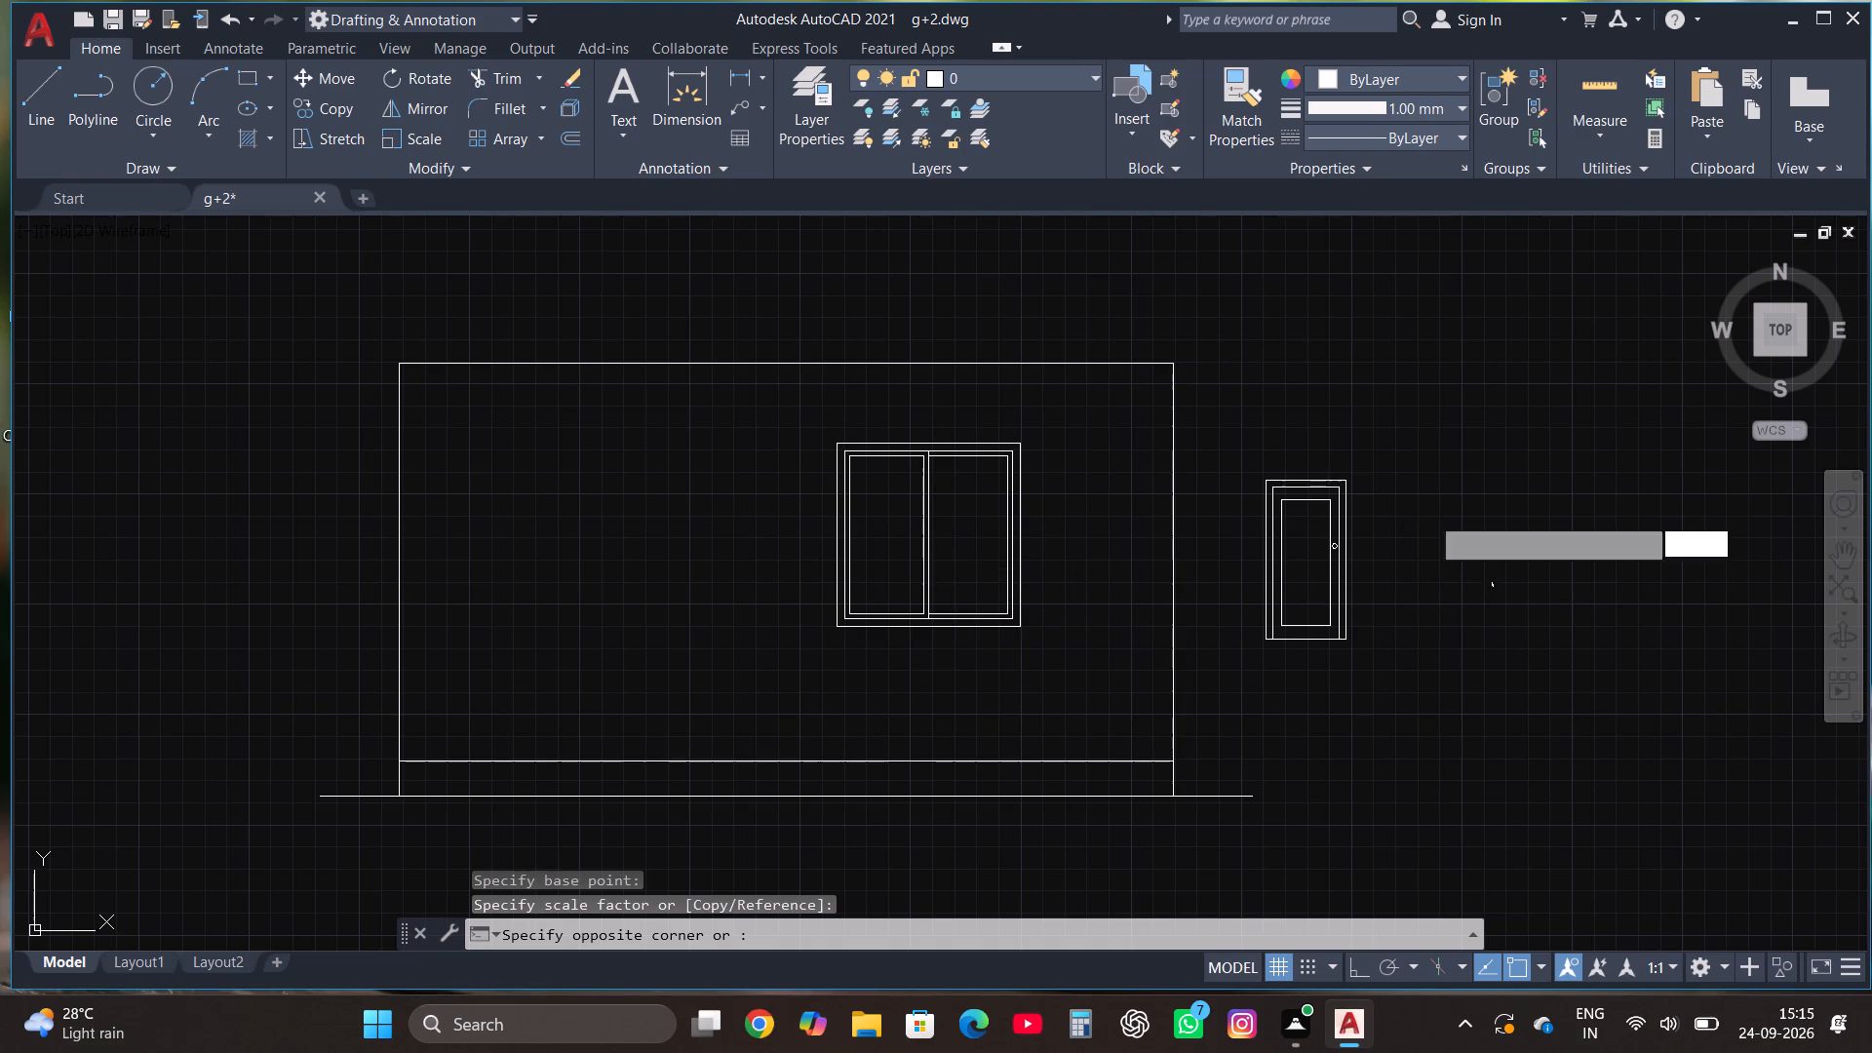
left_click(1281, 406)
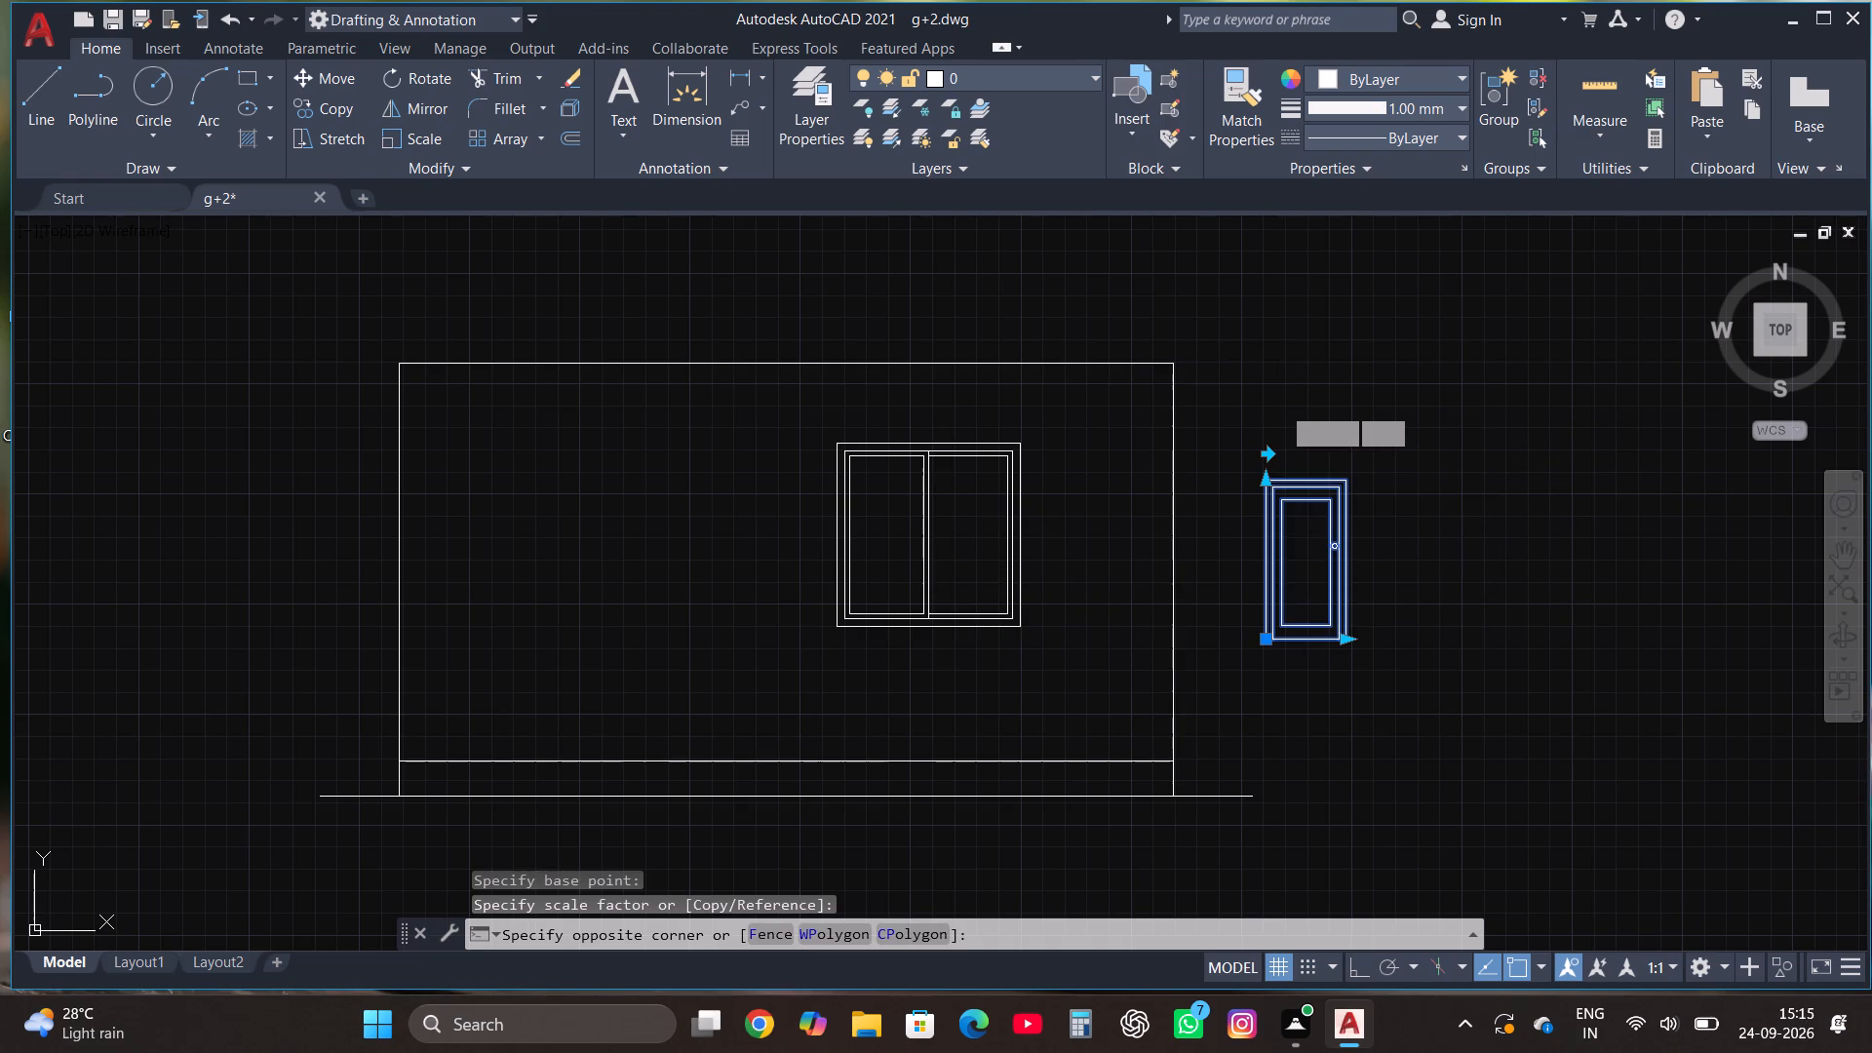
left_click(336, 81)
left_click(1271, 572)
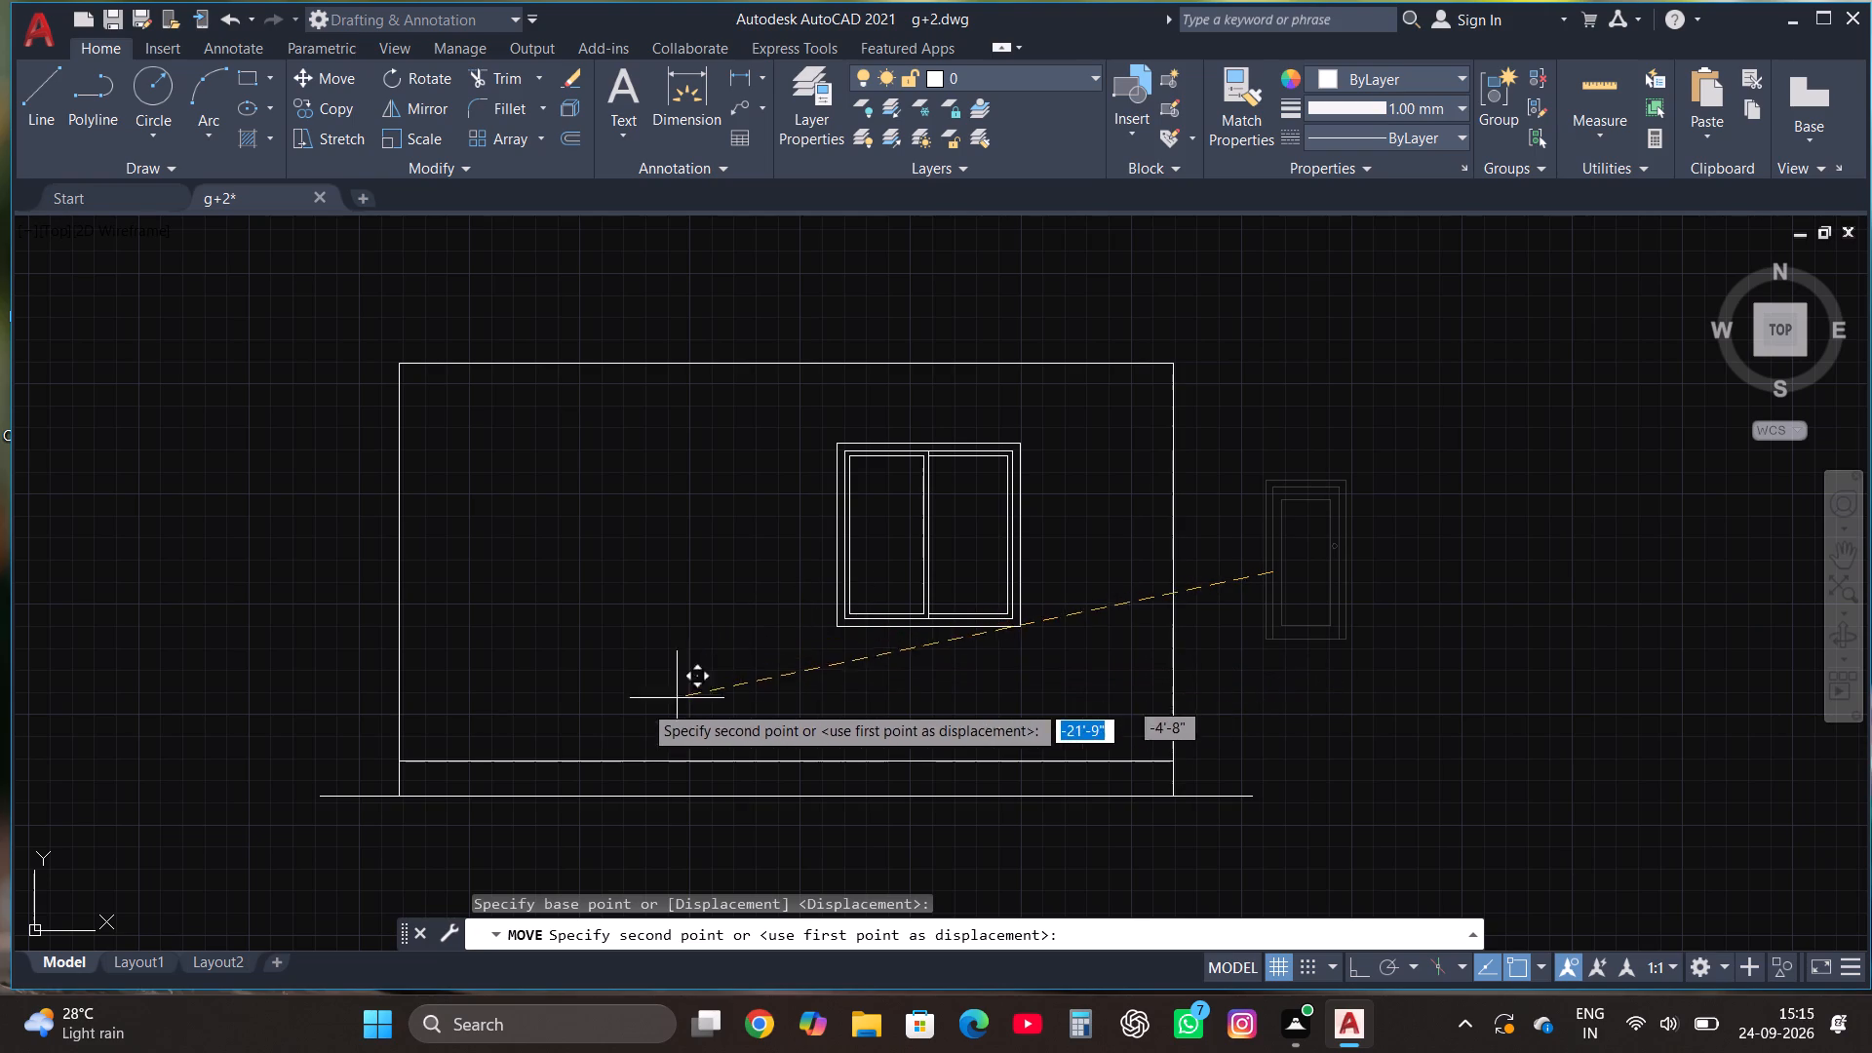
left_click(608, 665)
Save the drawing with the door and window placed inside the elevation outline.
scroll(1049, 548, "down", 3)
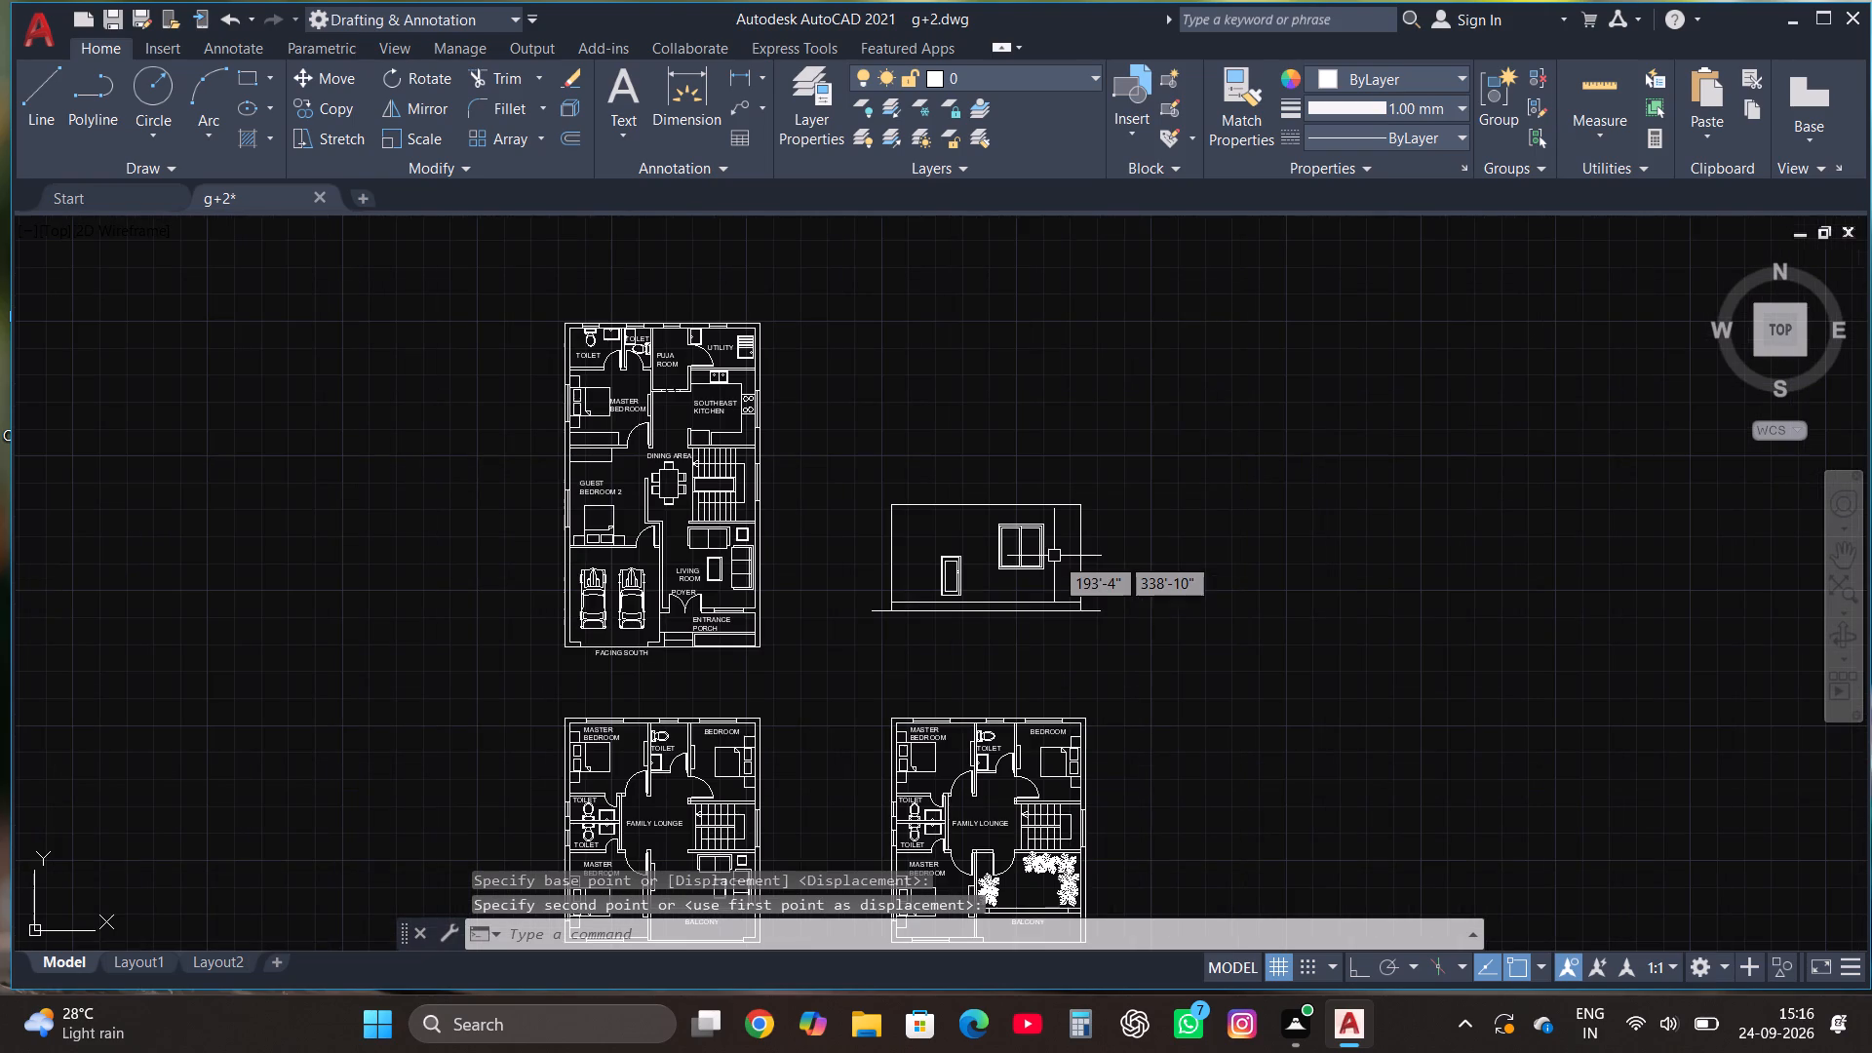
scroll(991, 573, "up", 1)
scroll(991, 573, "down", 1)
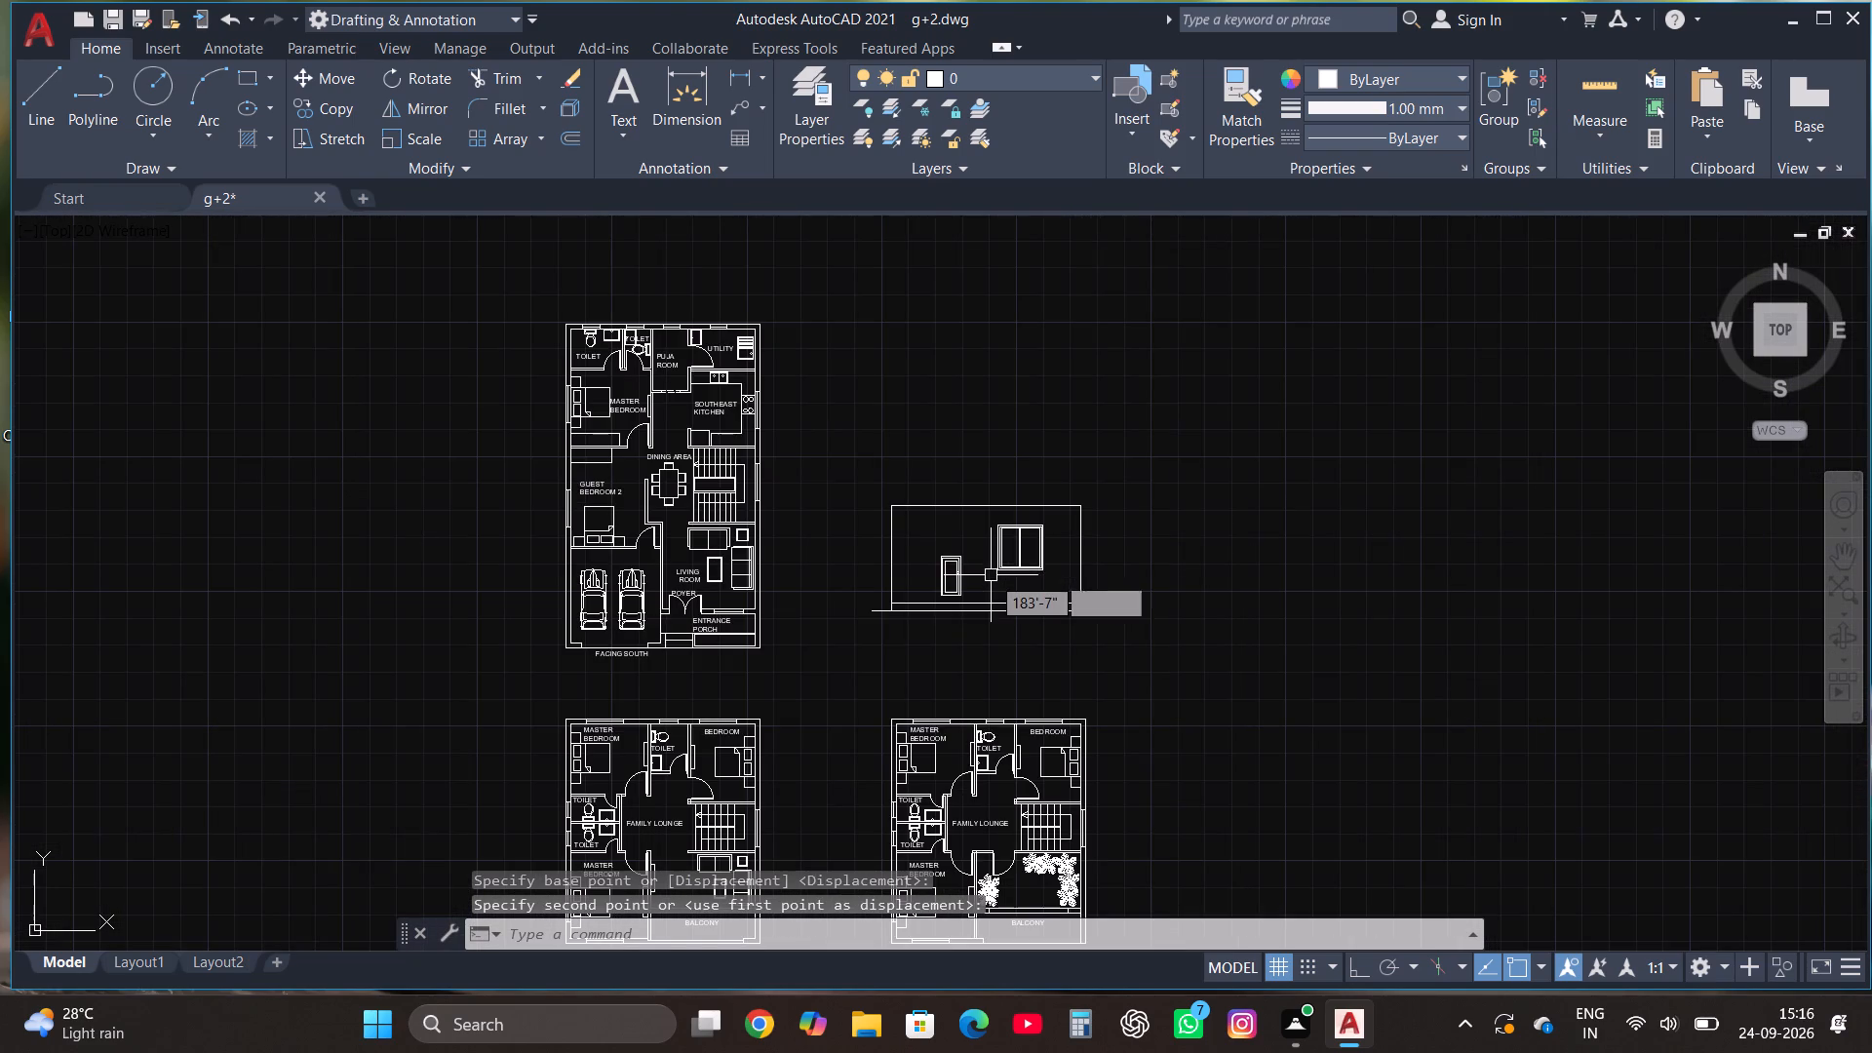
scroll(954, 585, "up", 2)
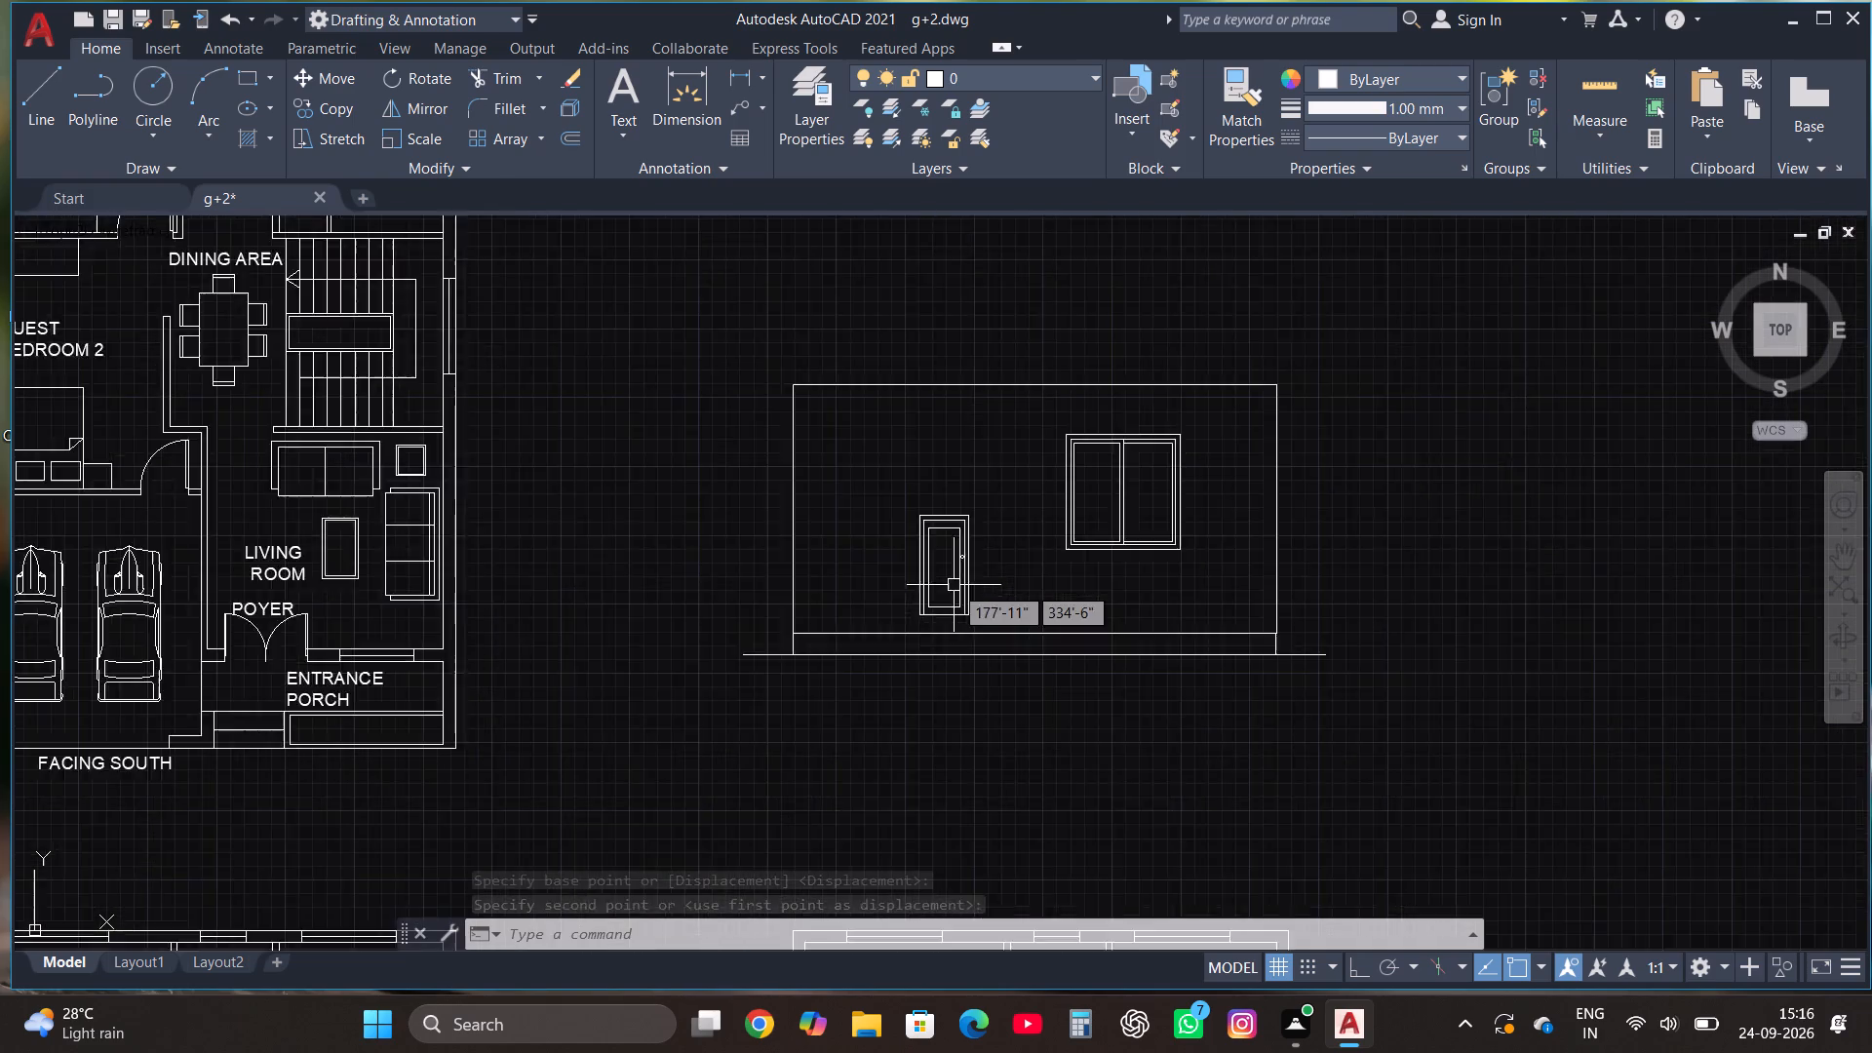
scroll(954, 585, "up", 1)
scroll(1036, 602, "up", 1)
left_click_drag(983, 602, 969, 584)
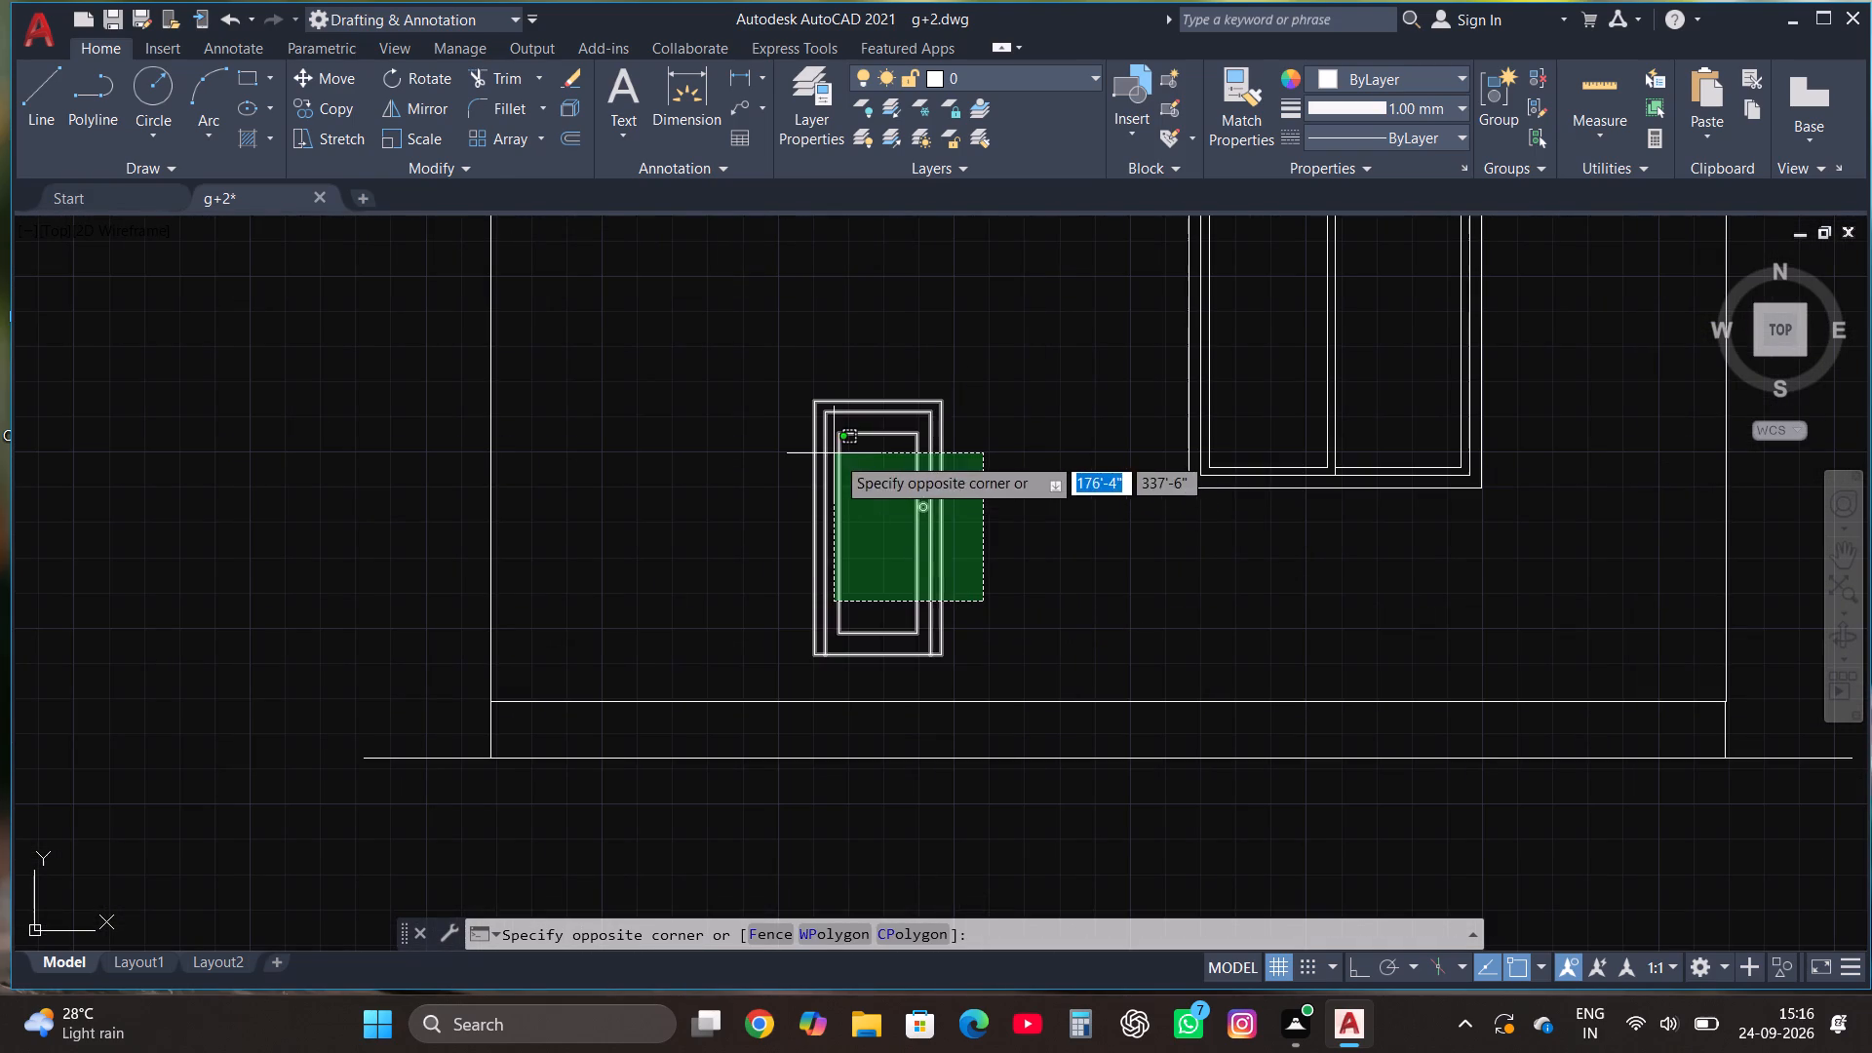
left_click(994, 546)
key("ctrl+s")
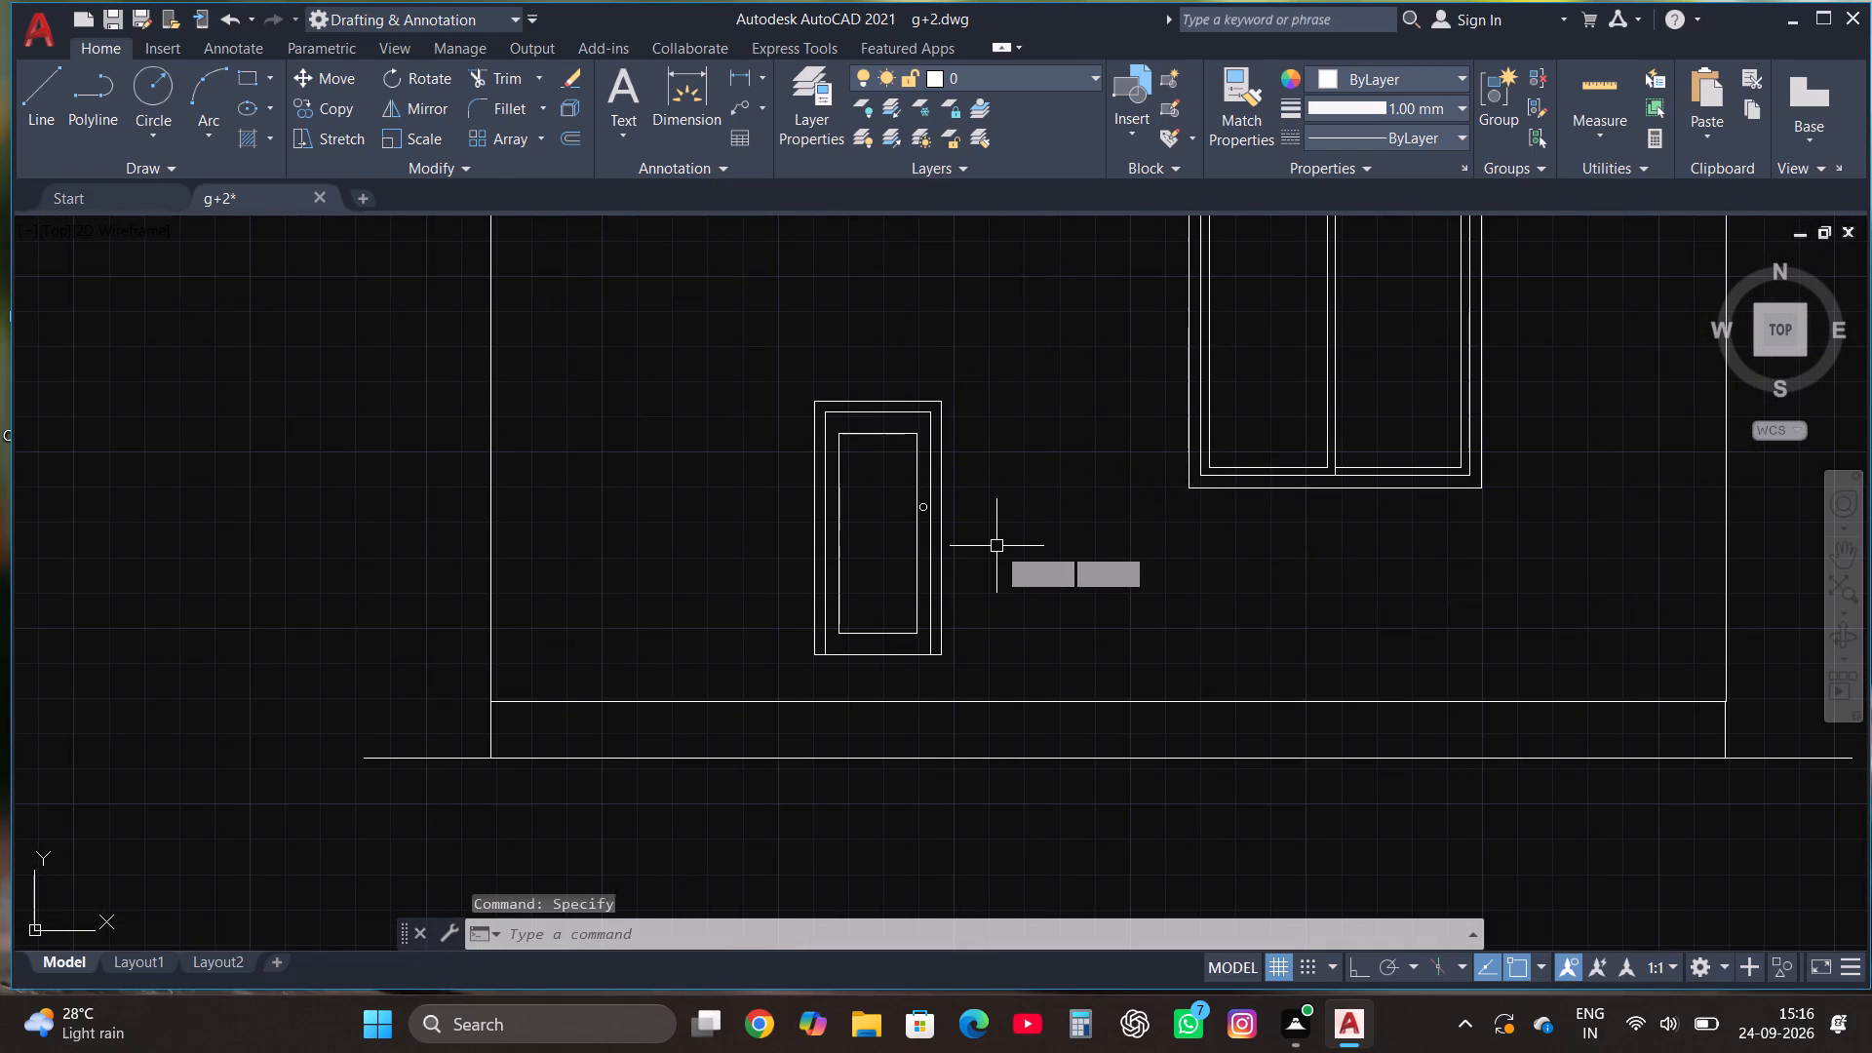
Scale the door block to about twice its size from the lower west corner of its inner panel.
left_click(1001, 550)
left_click(871, 357)
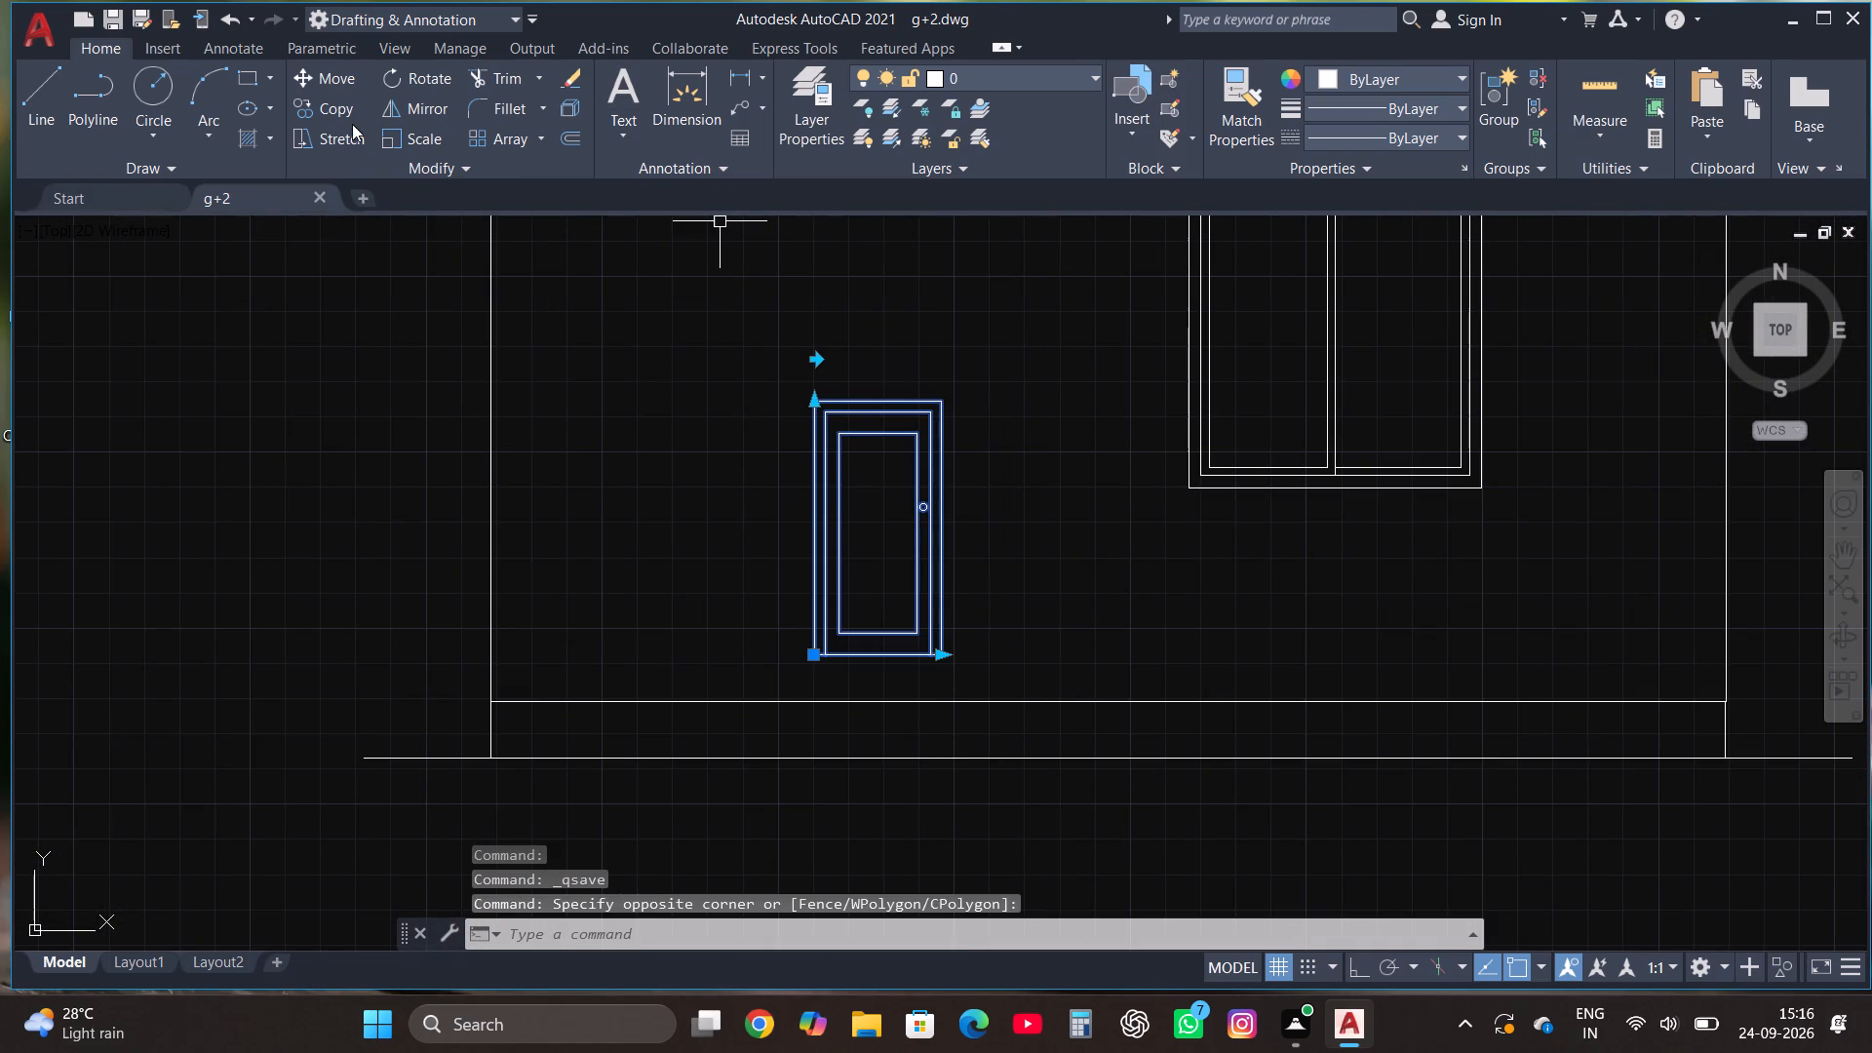
left_click(428, 137)
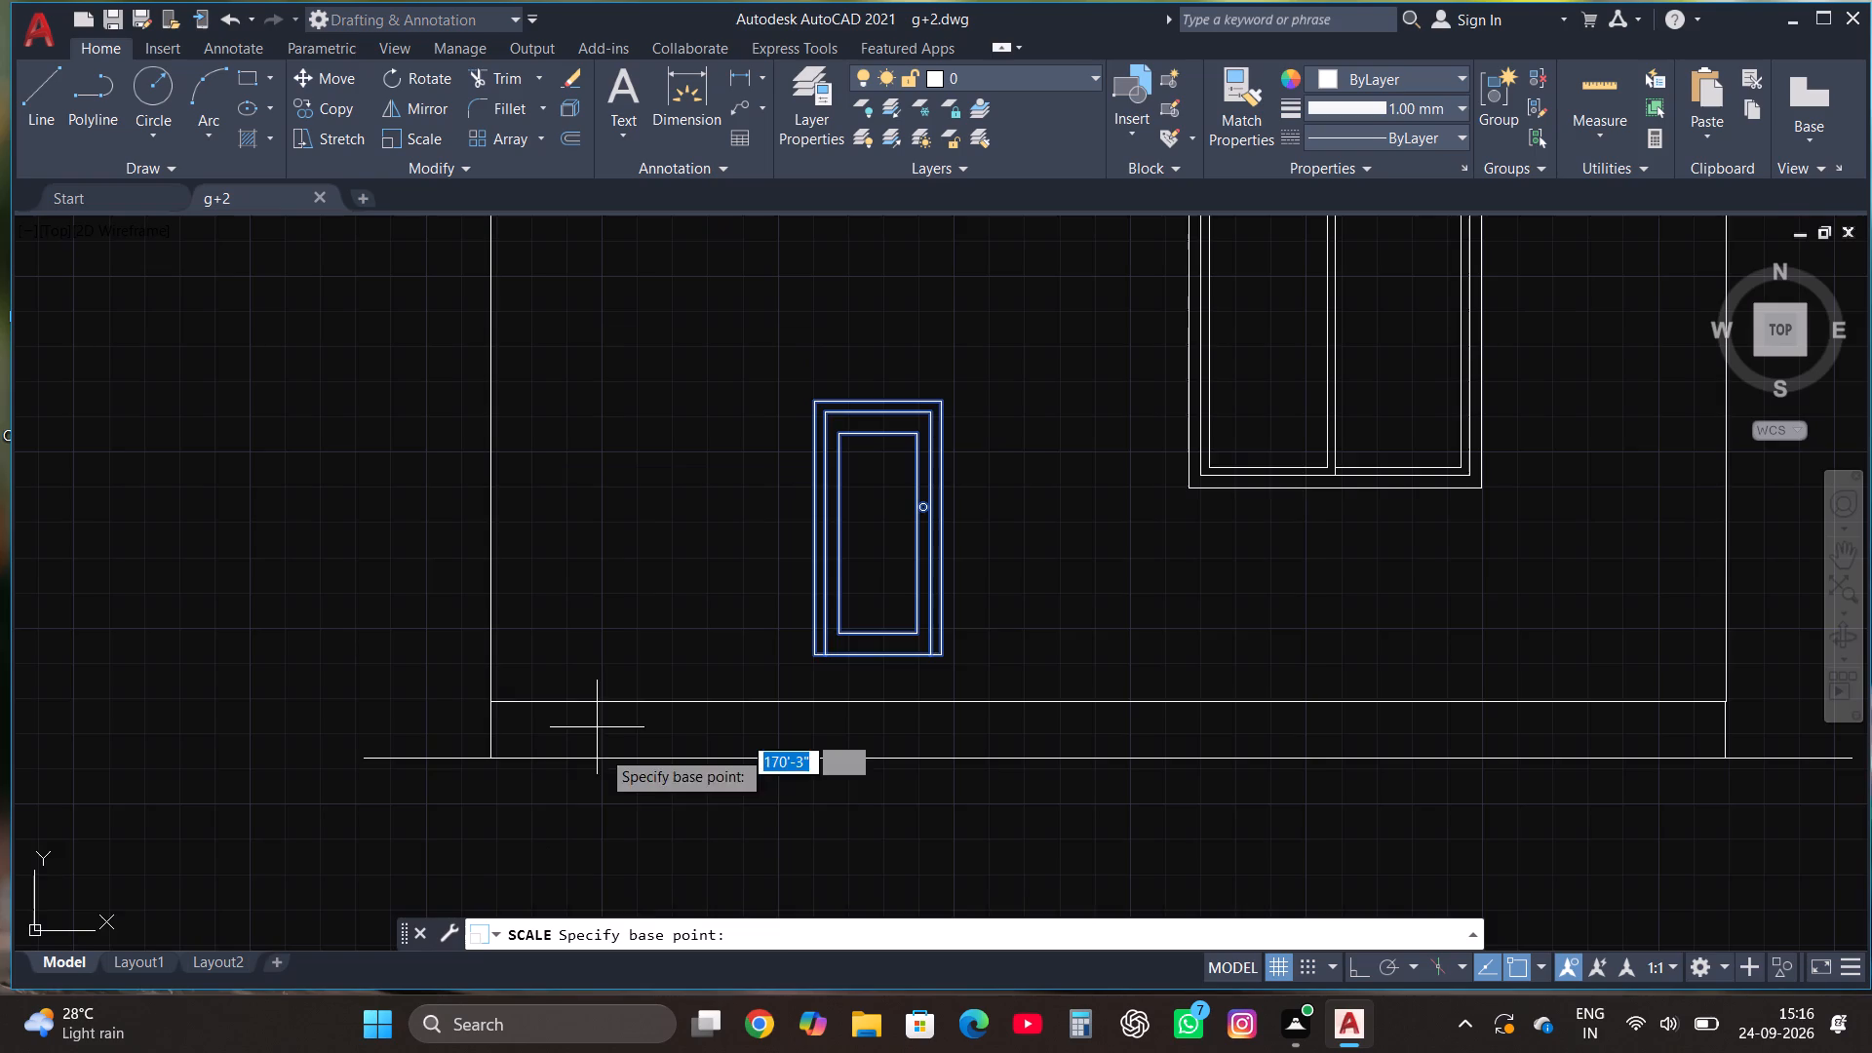
scroll(623, 793, "down", 2)
scroll(727, 657, "up", 1)
left_click(704, 768)
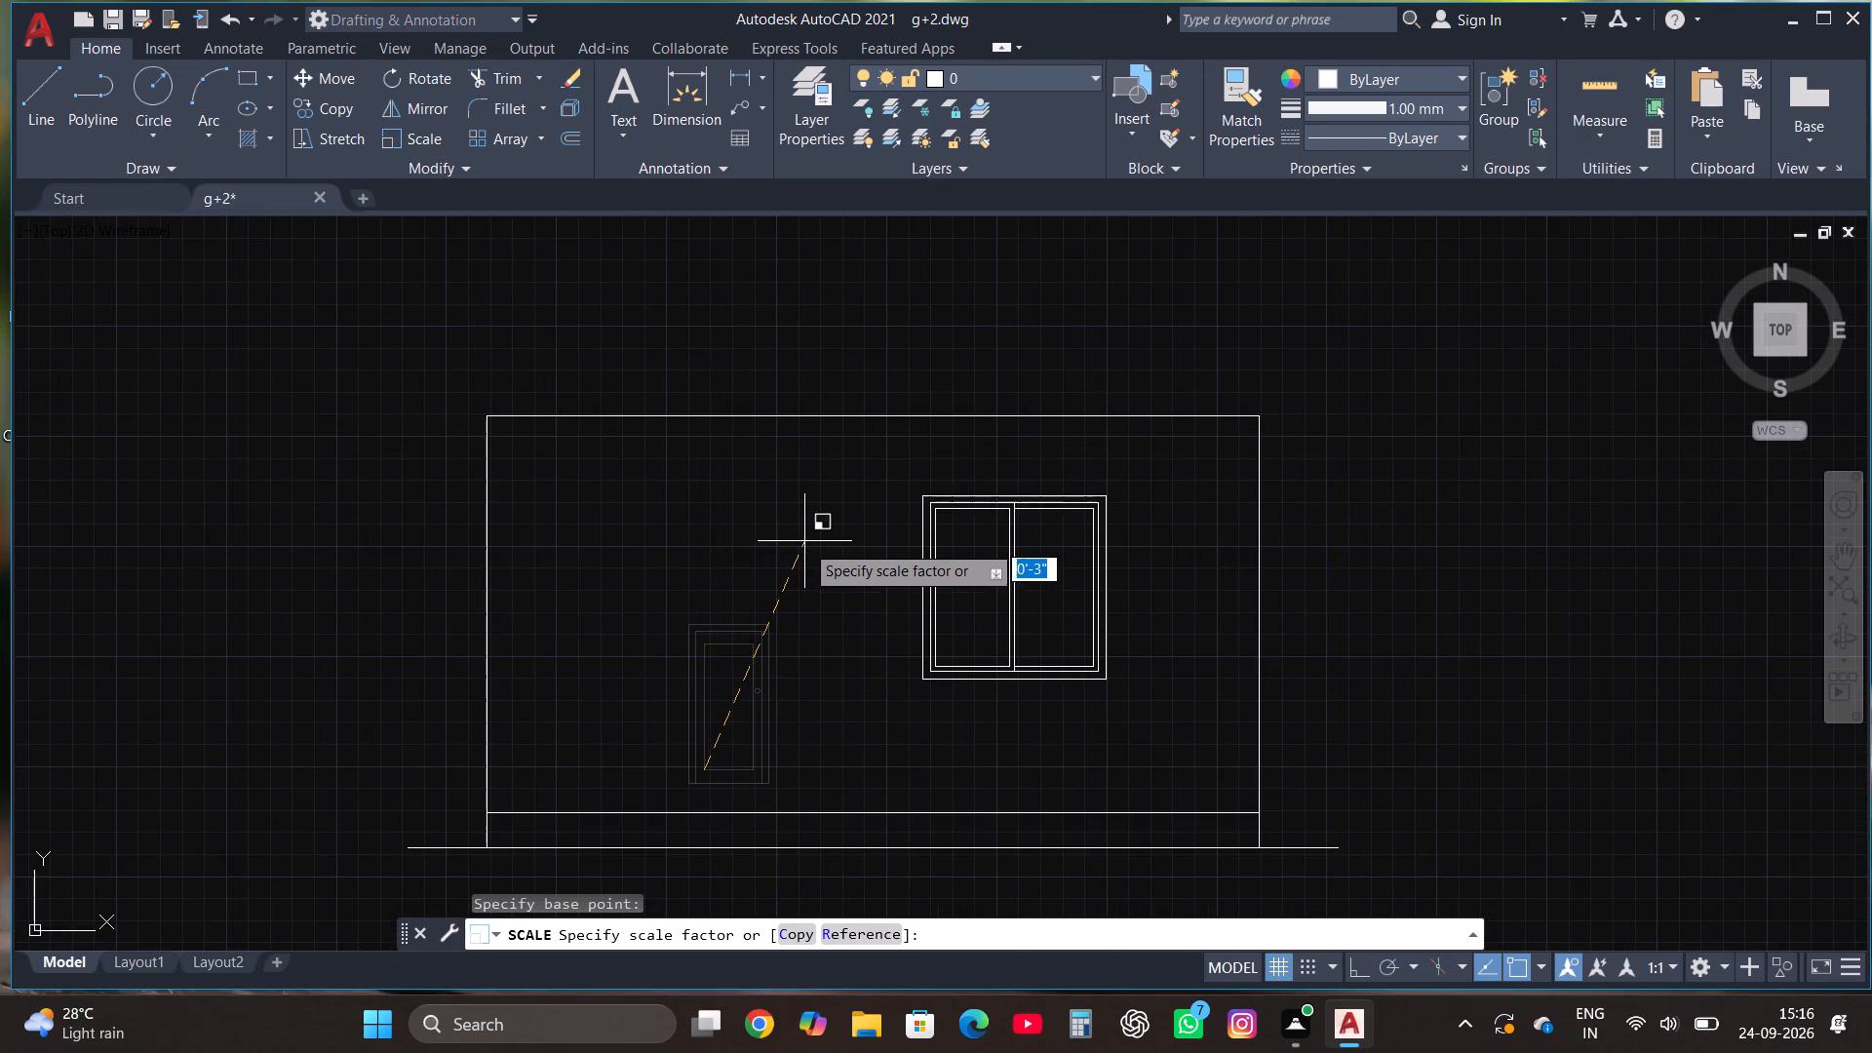
left_click(746, 623)
Move the enlarged door block down by its lower west corner onto the outline's base line.
left_click(857, 737)
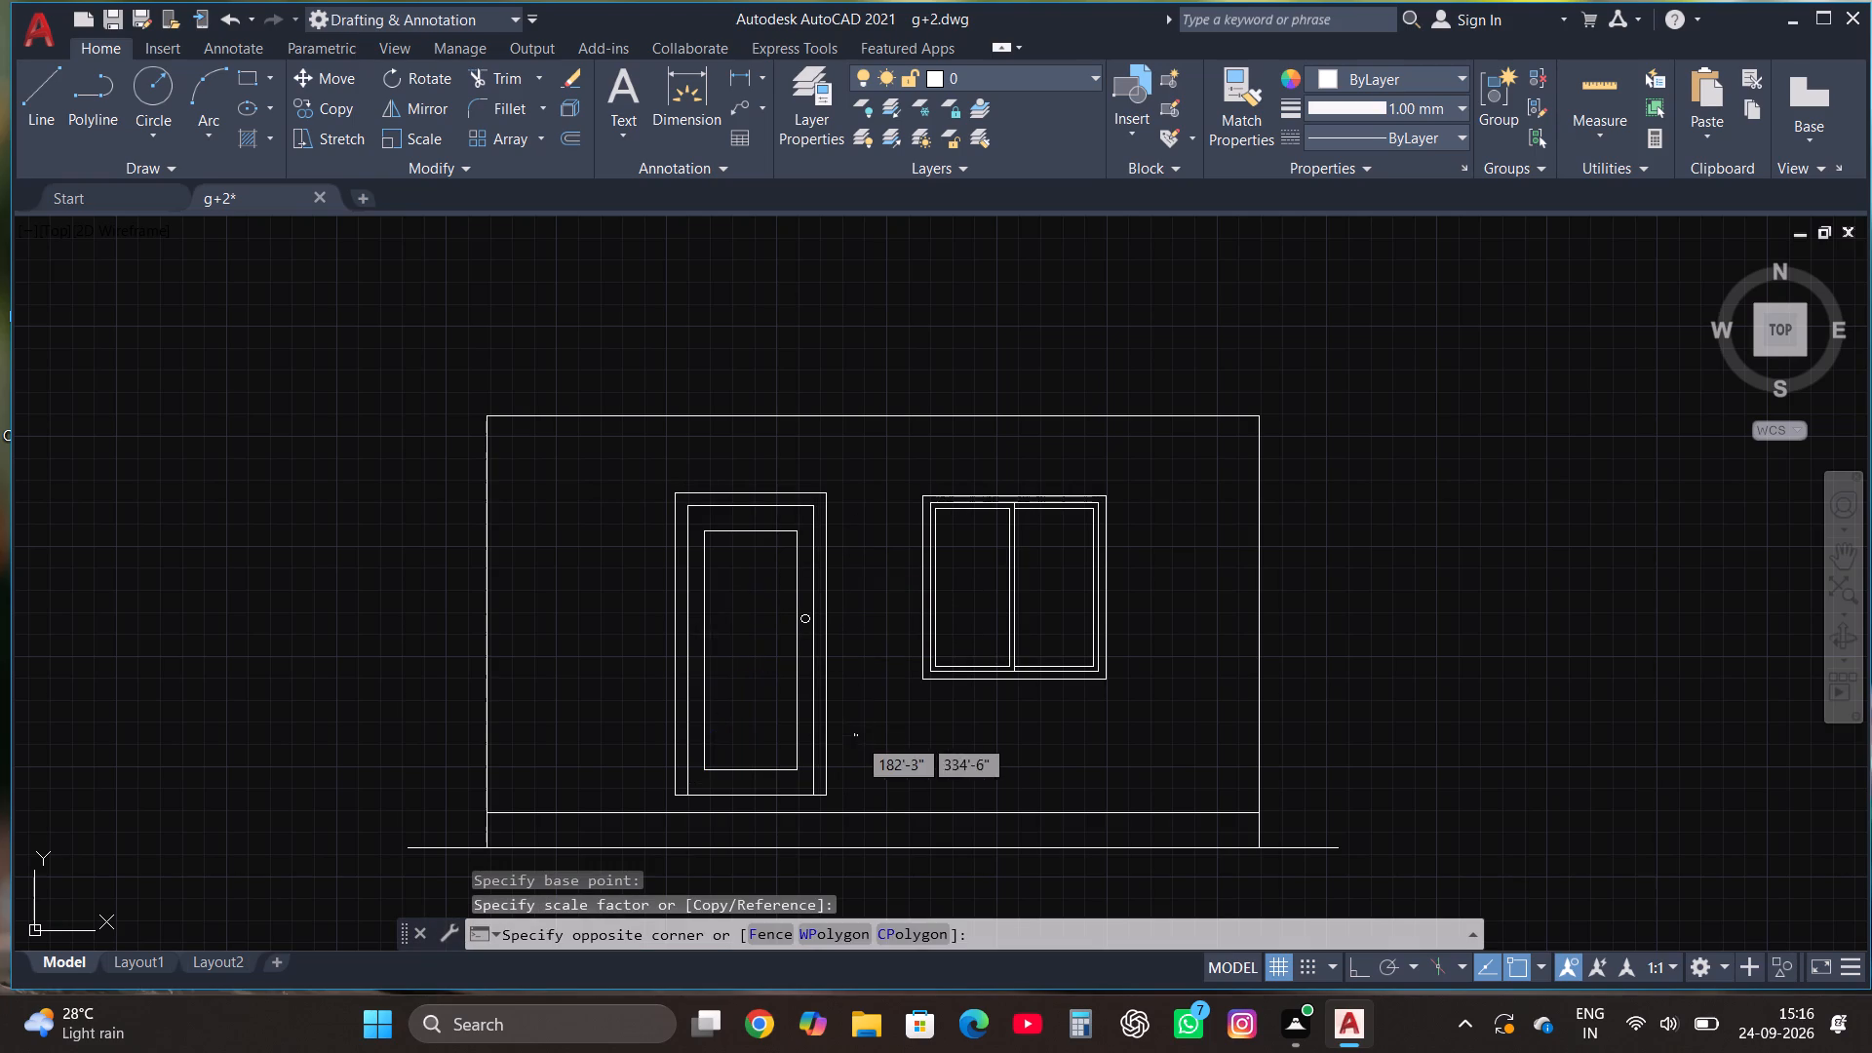
left_click(597, 550)
left_click(338, 68)
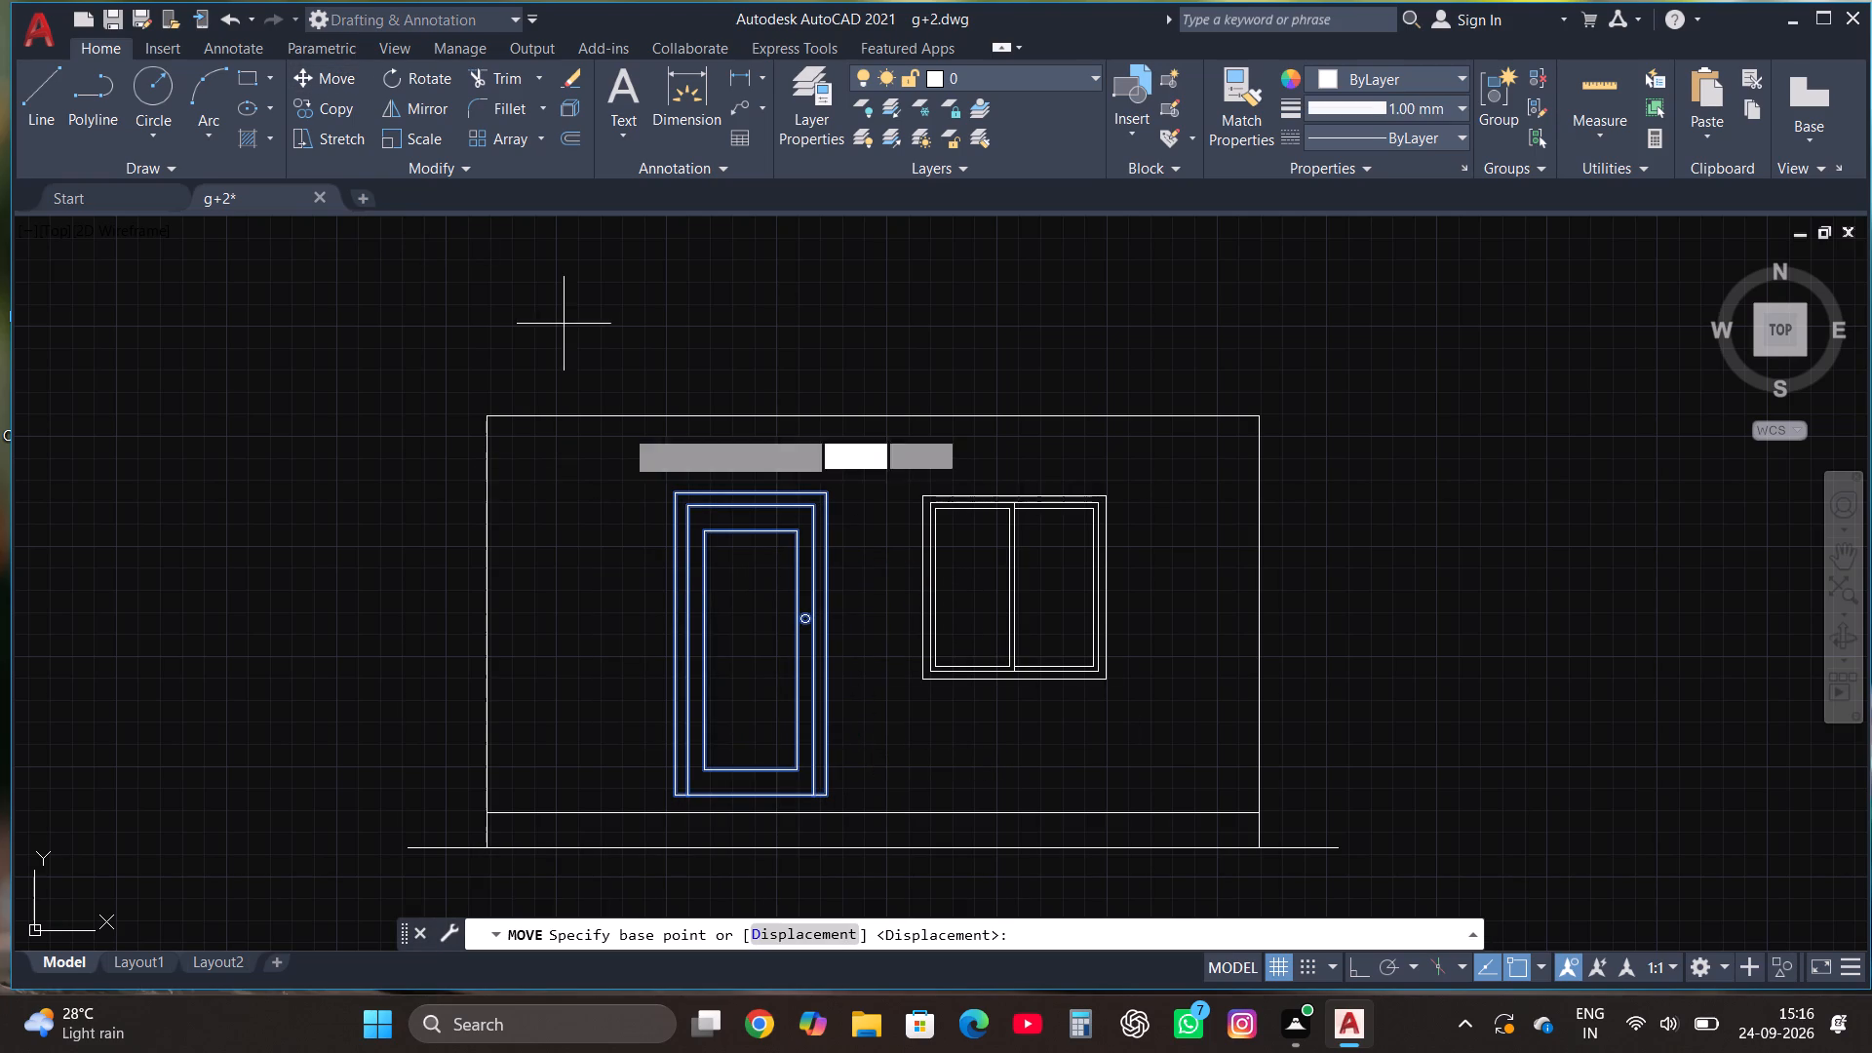
scroll(688, 830, "up", 3)
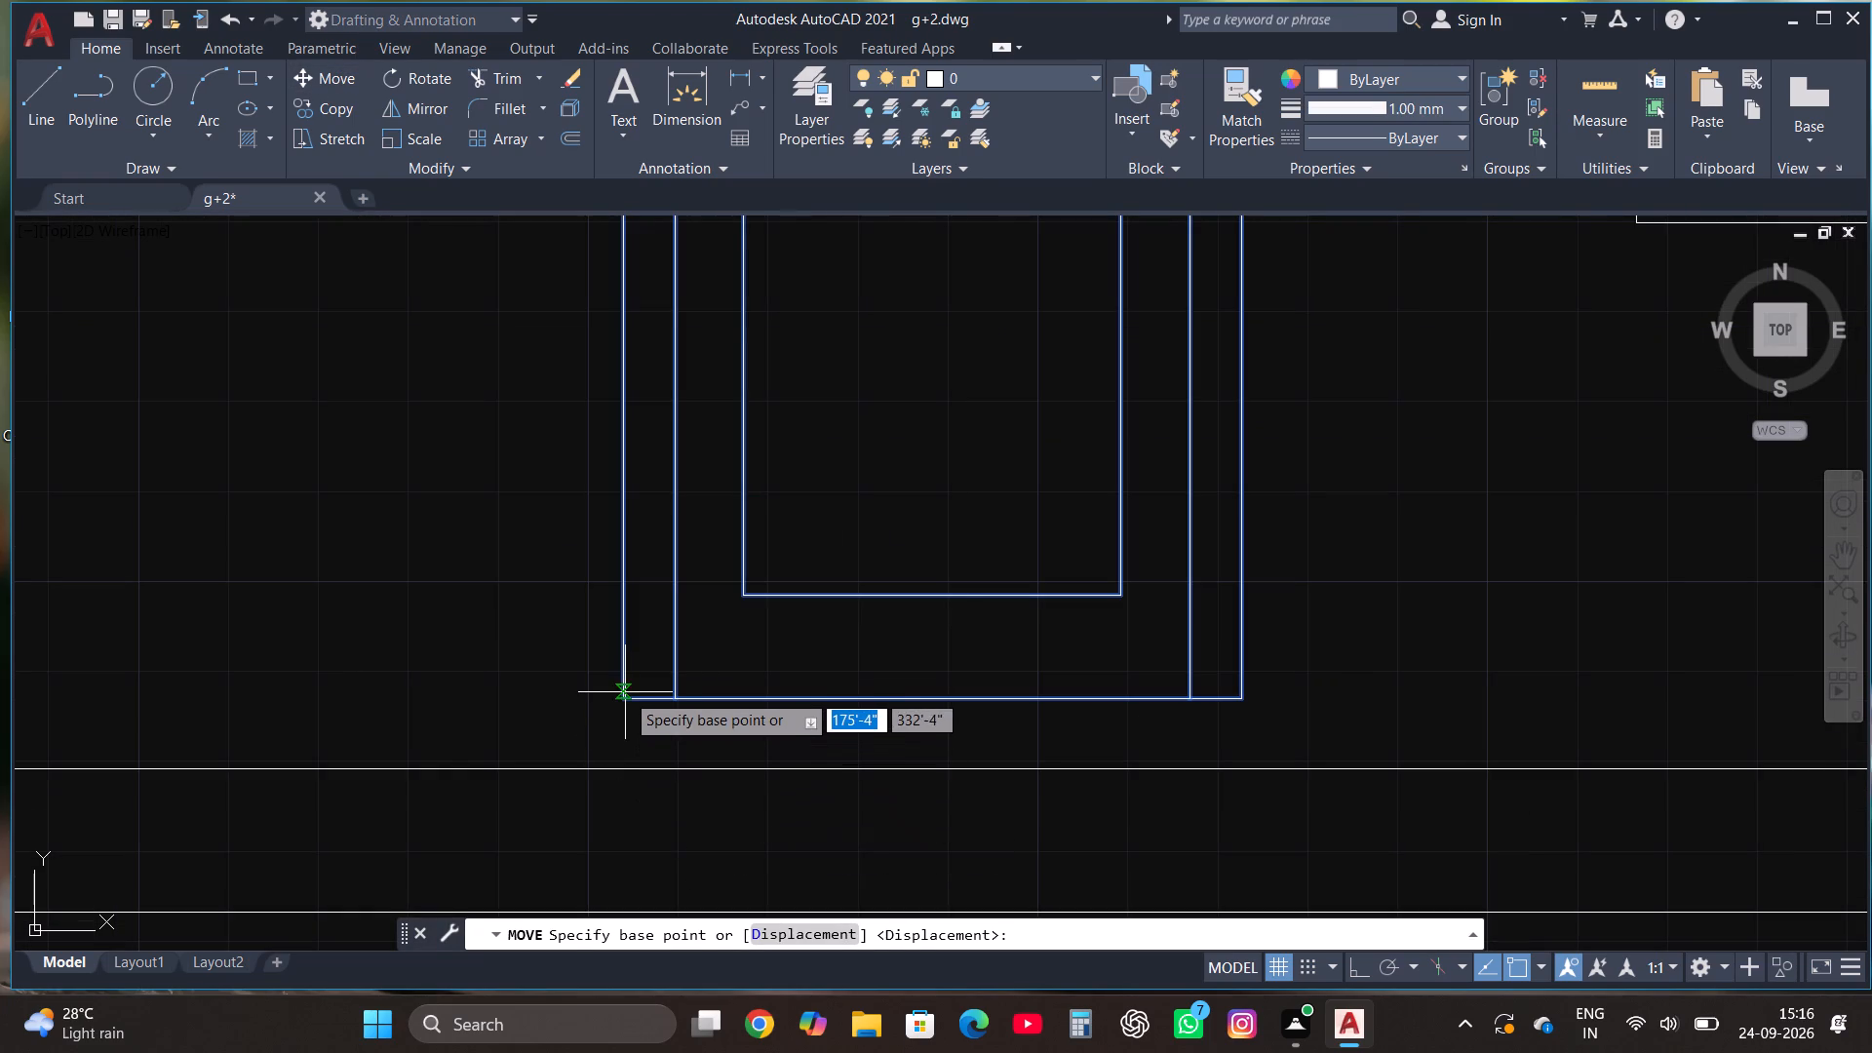
left_click(625, 699)
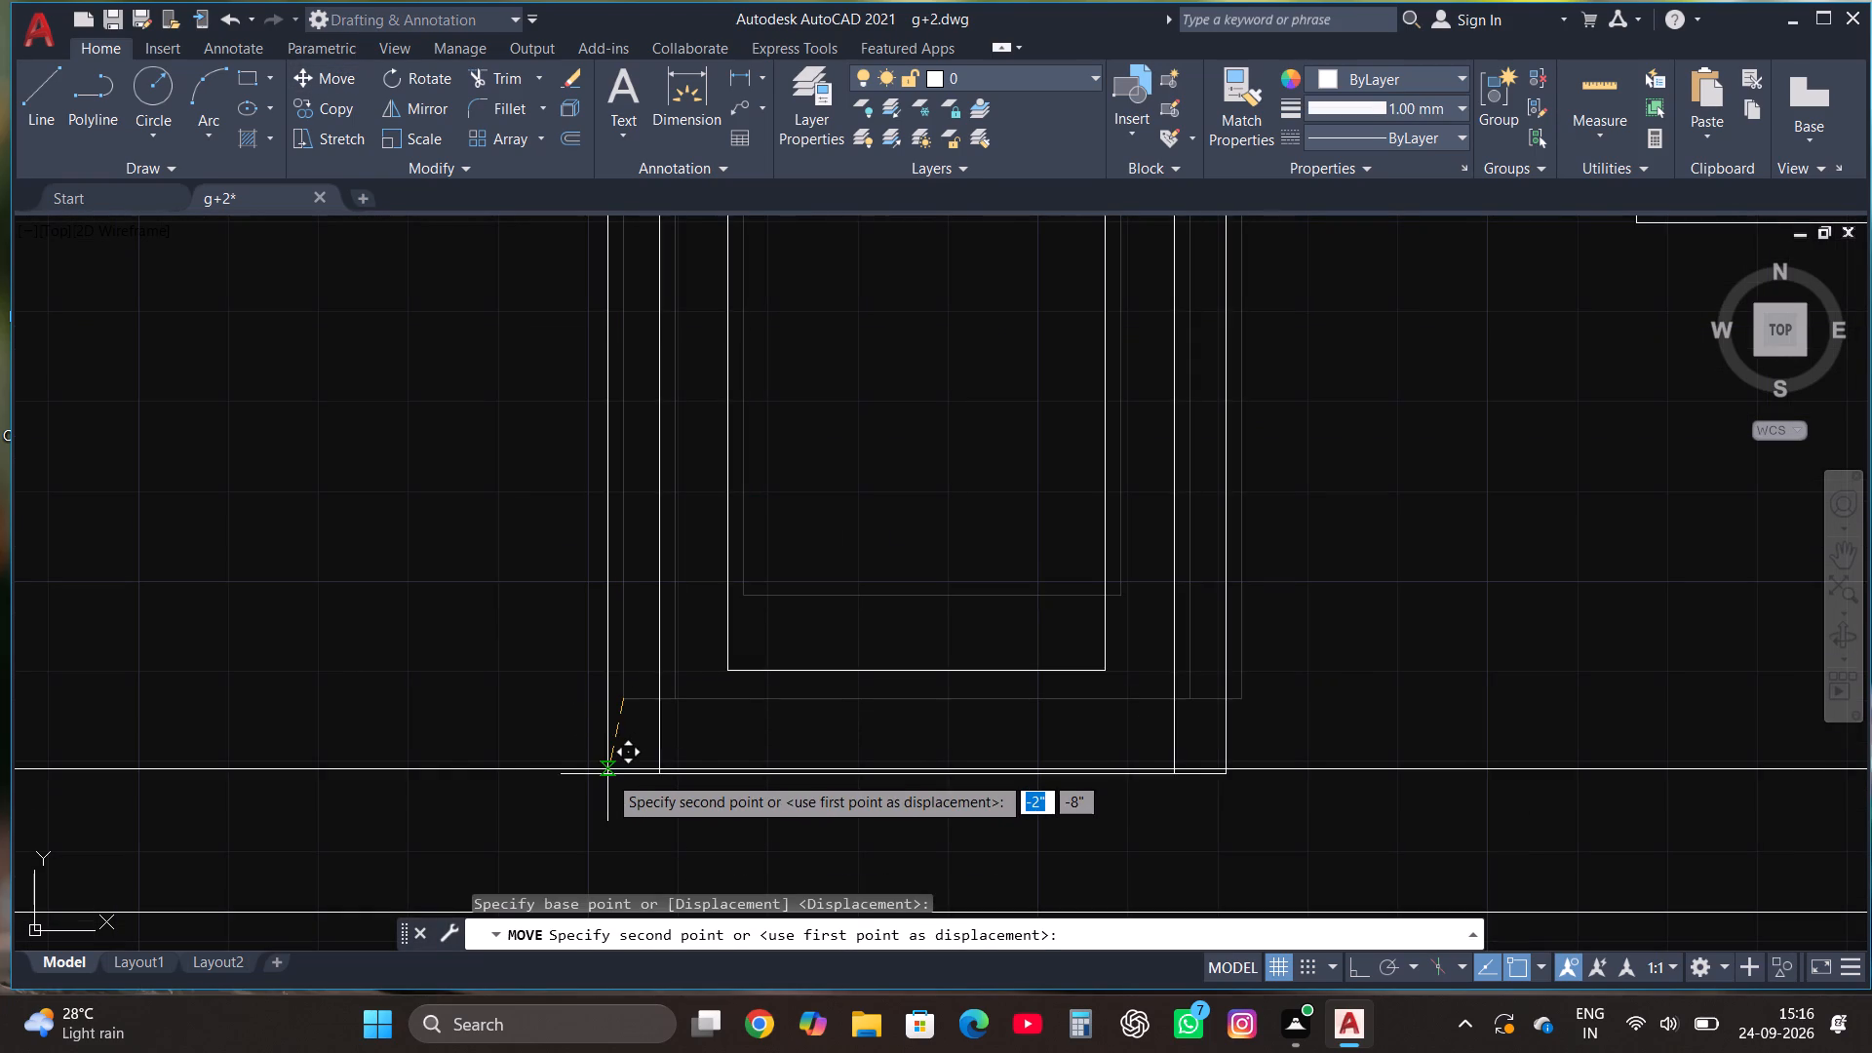
left_click(607, 772)
scroll(720, 676, "down", 2)
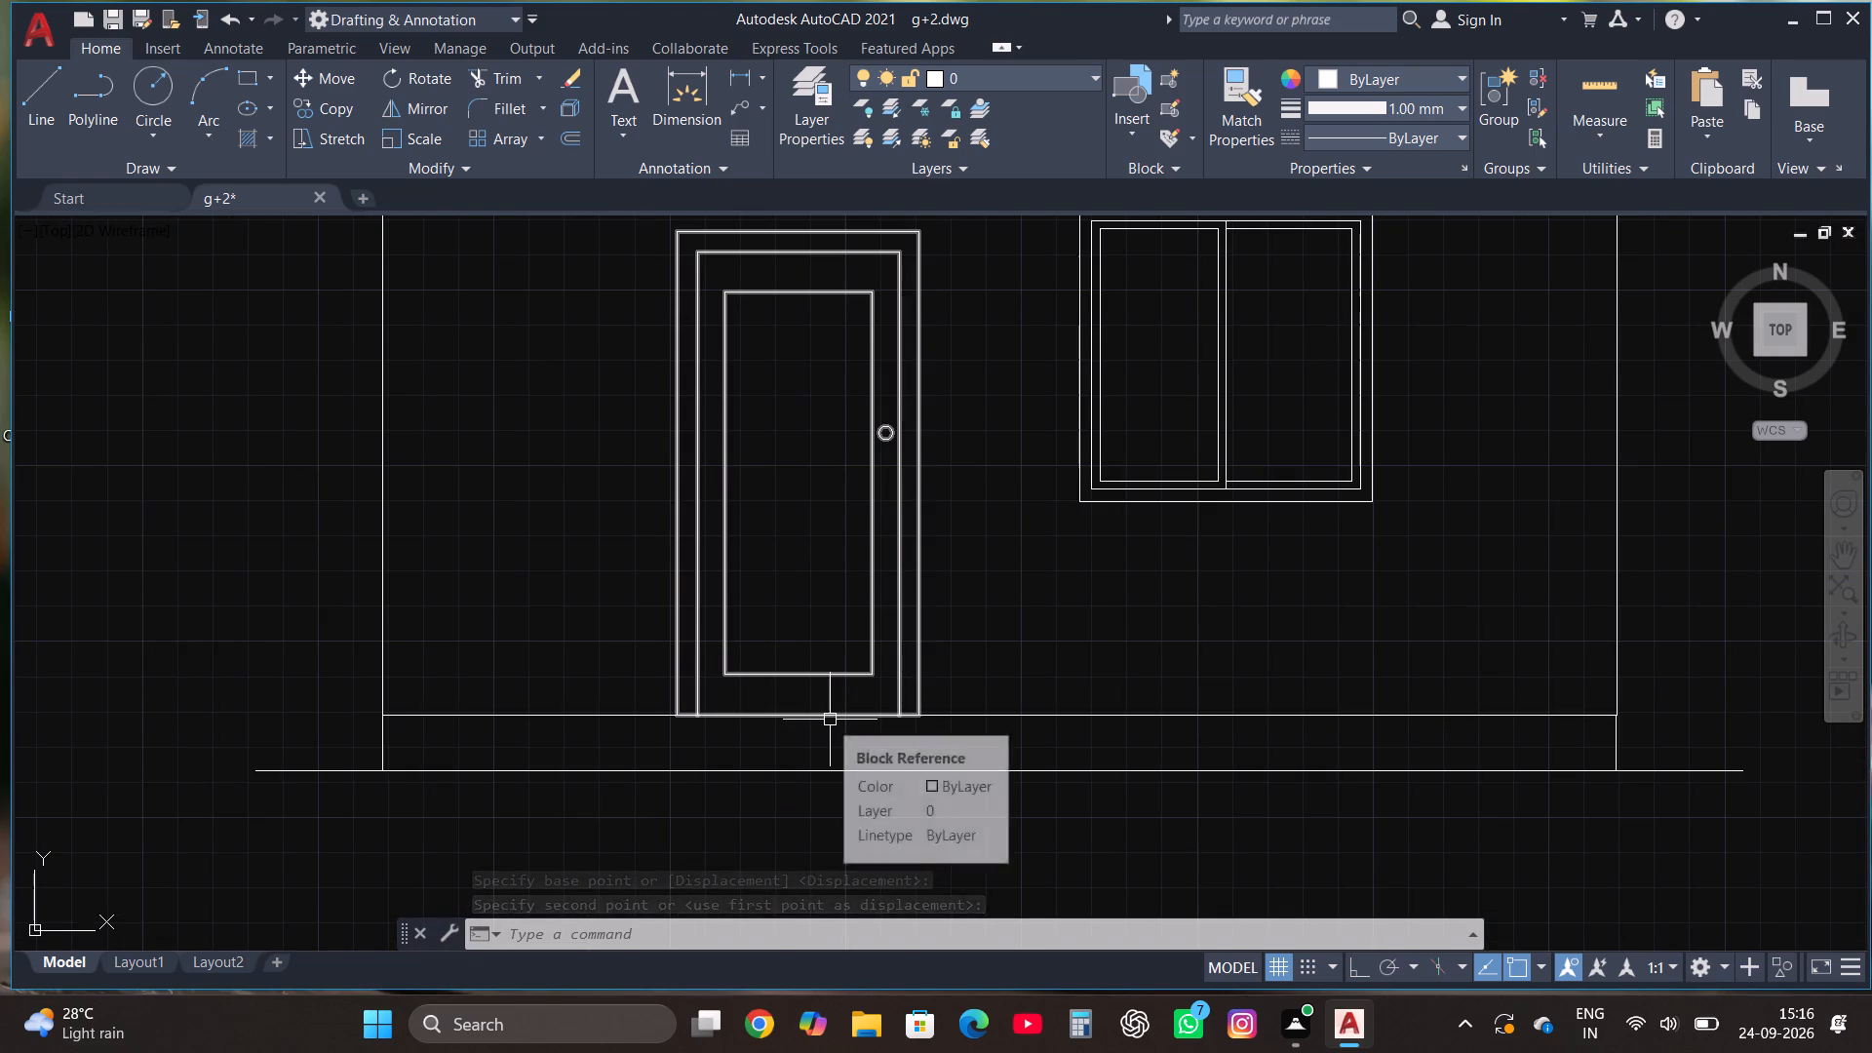
scroll(900, 736, "down", 1)
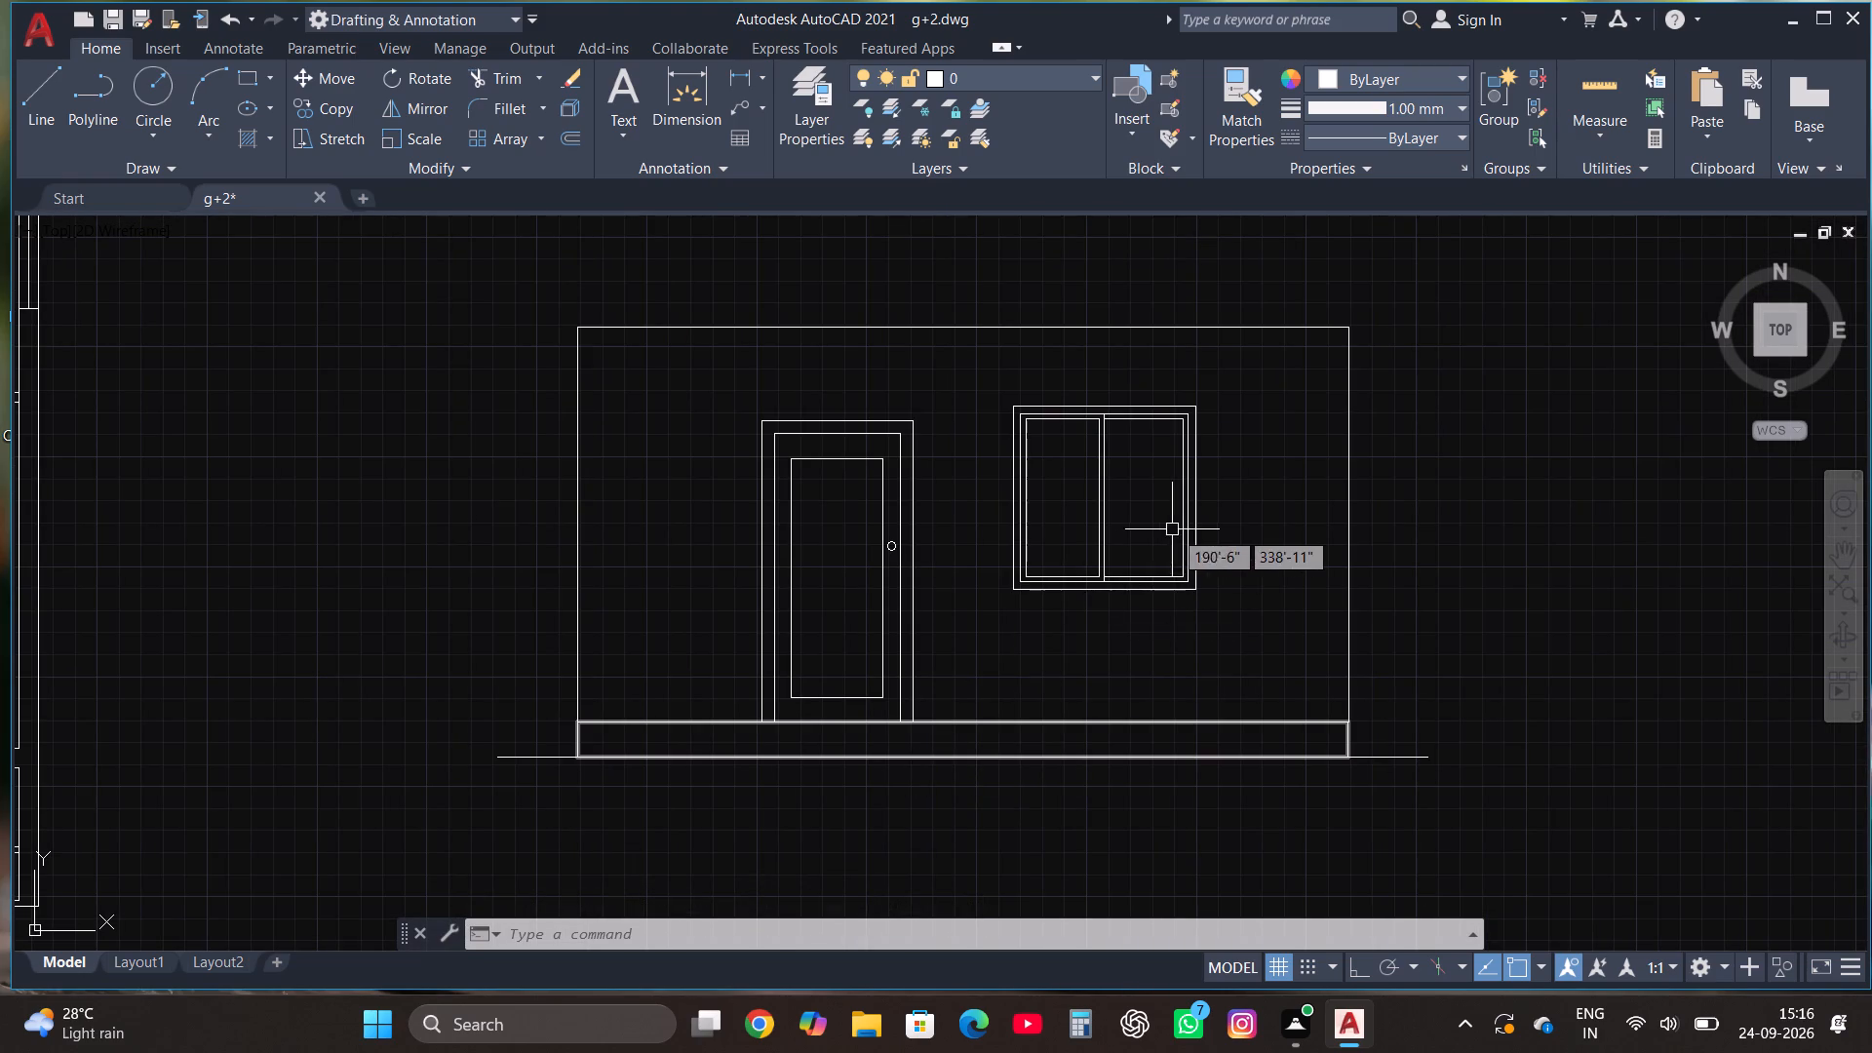
Move the window block down by about 6" within the east half of the ground-floor elevation.
scroll(1175, 529, "up", 1)
left_click(1239, 581)
left_click(1033, 538)
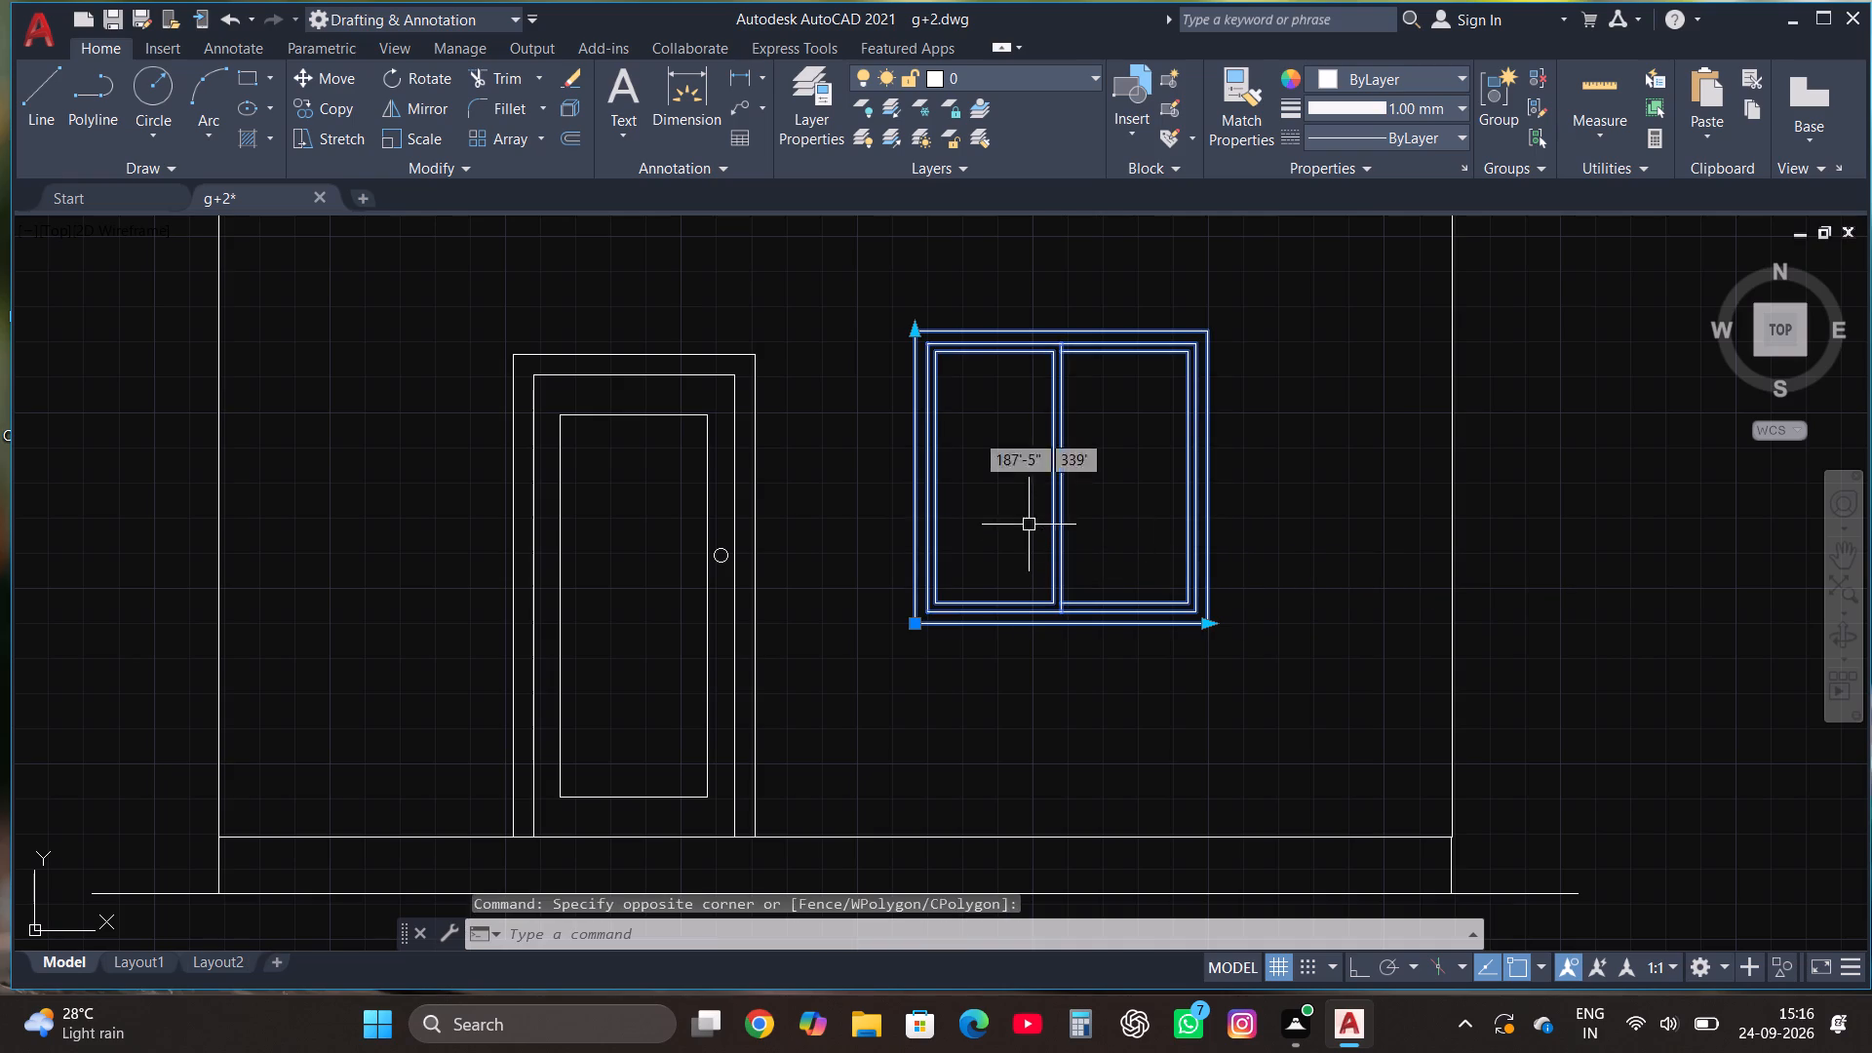
left_click(345, 79)
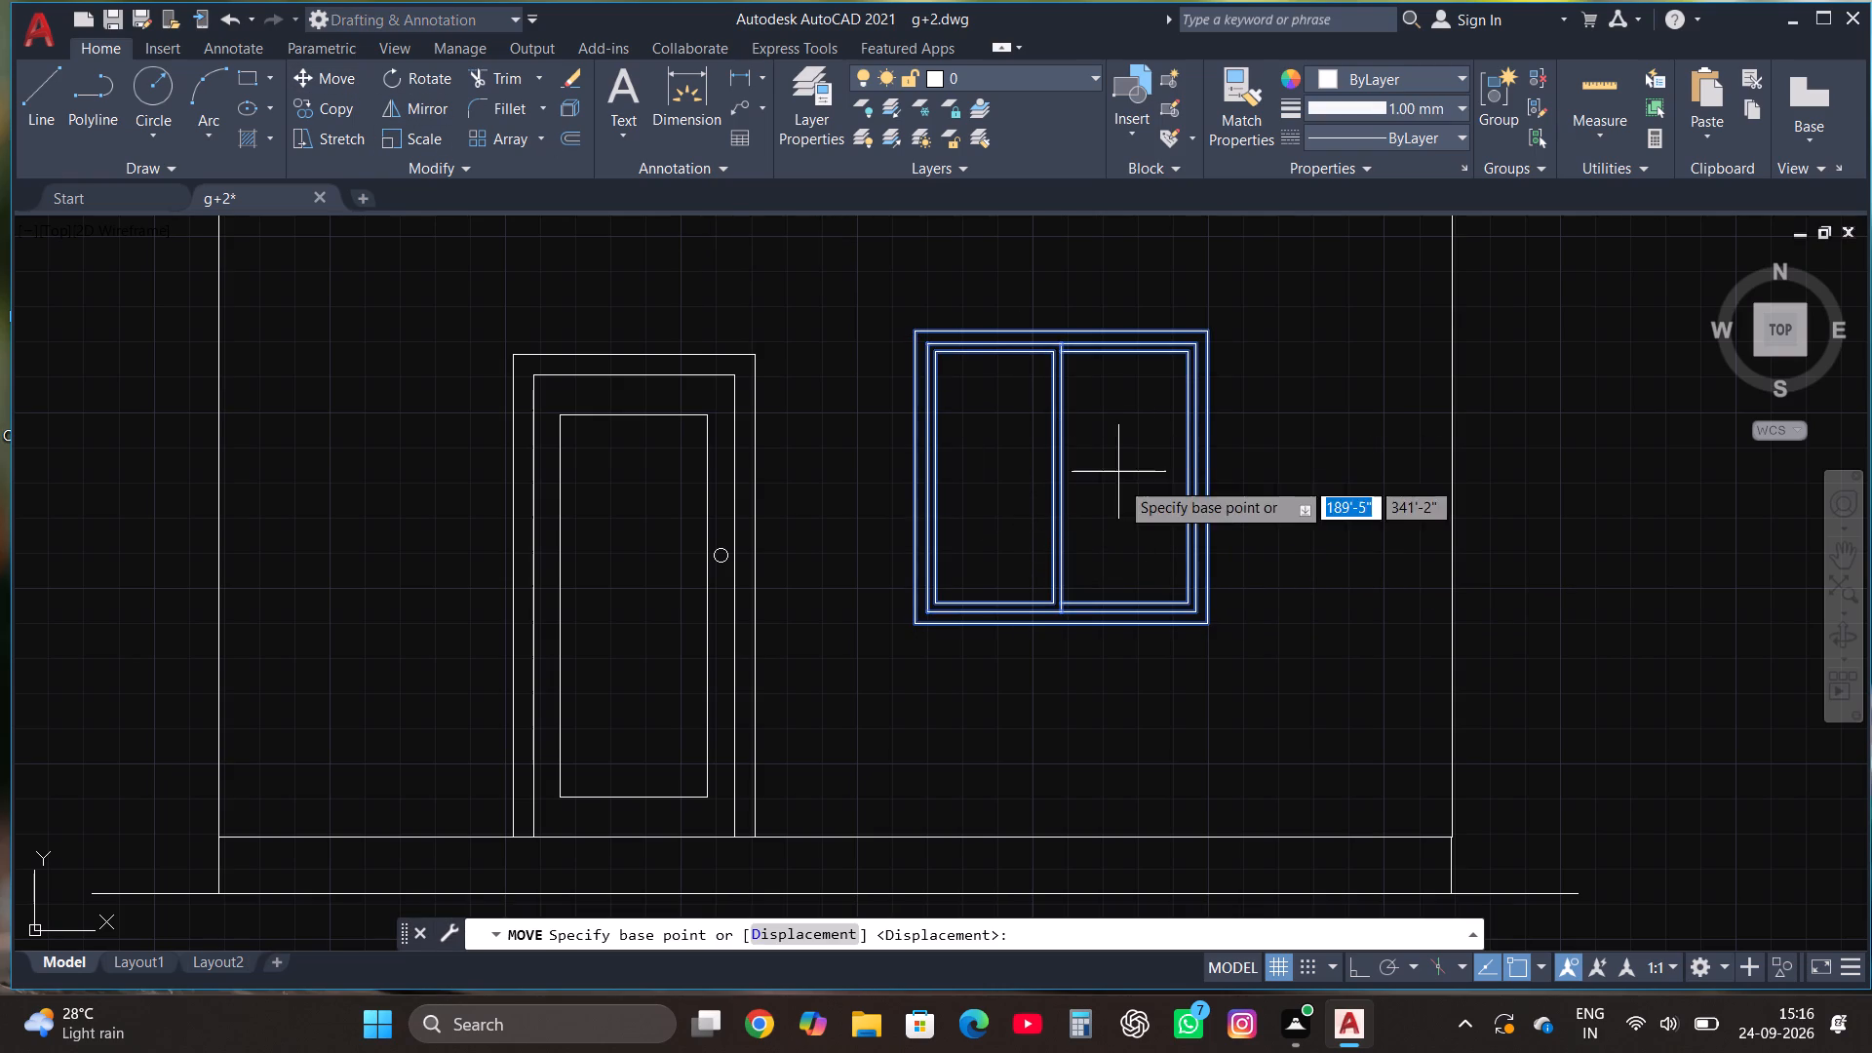
left_click(1081, 452)
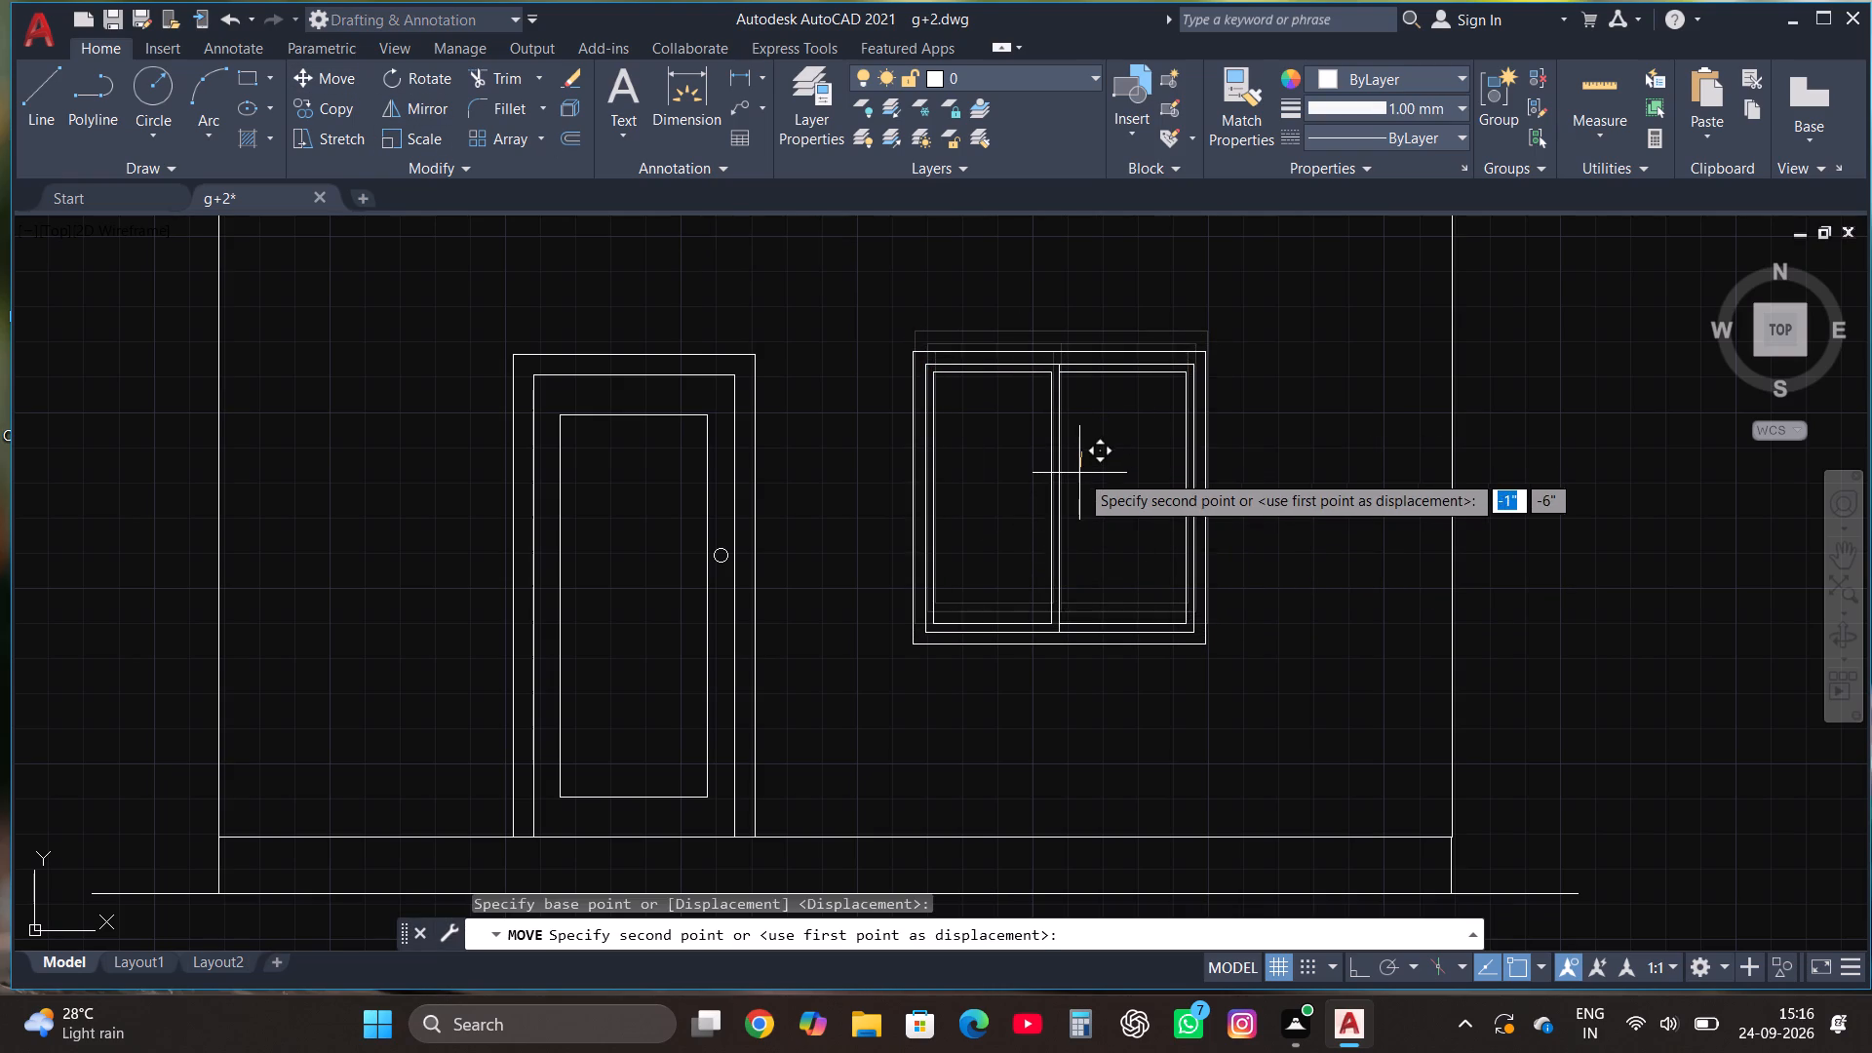
left_click(1079, 473)
Draw the upper storey outline on the ground-floor elevation, 15' high, across its full width and back down on the east side.
scroll(1017, 716, "down", 2)
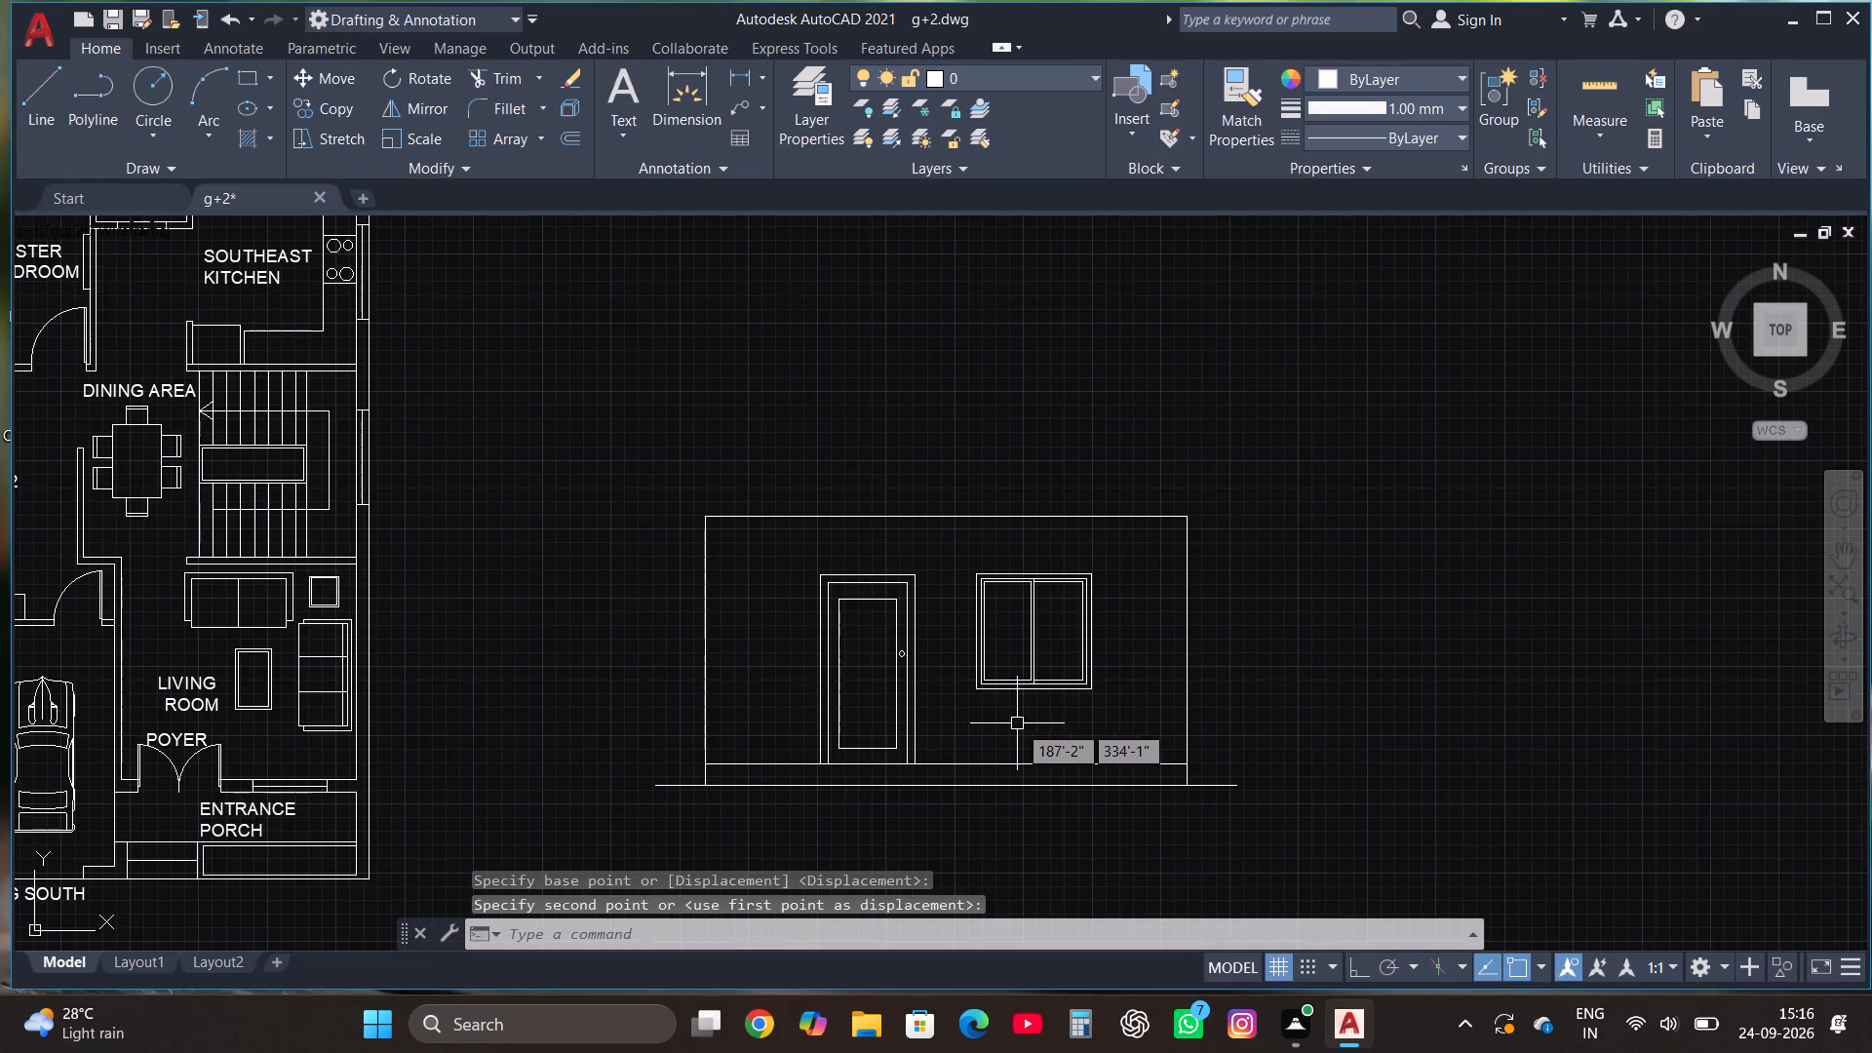
scroll(1076, 612, "down", 1)
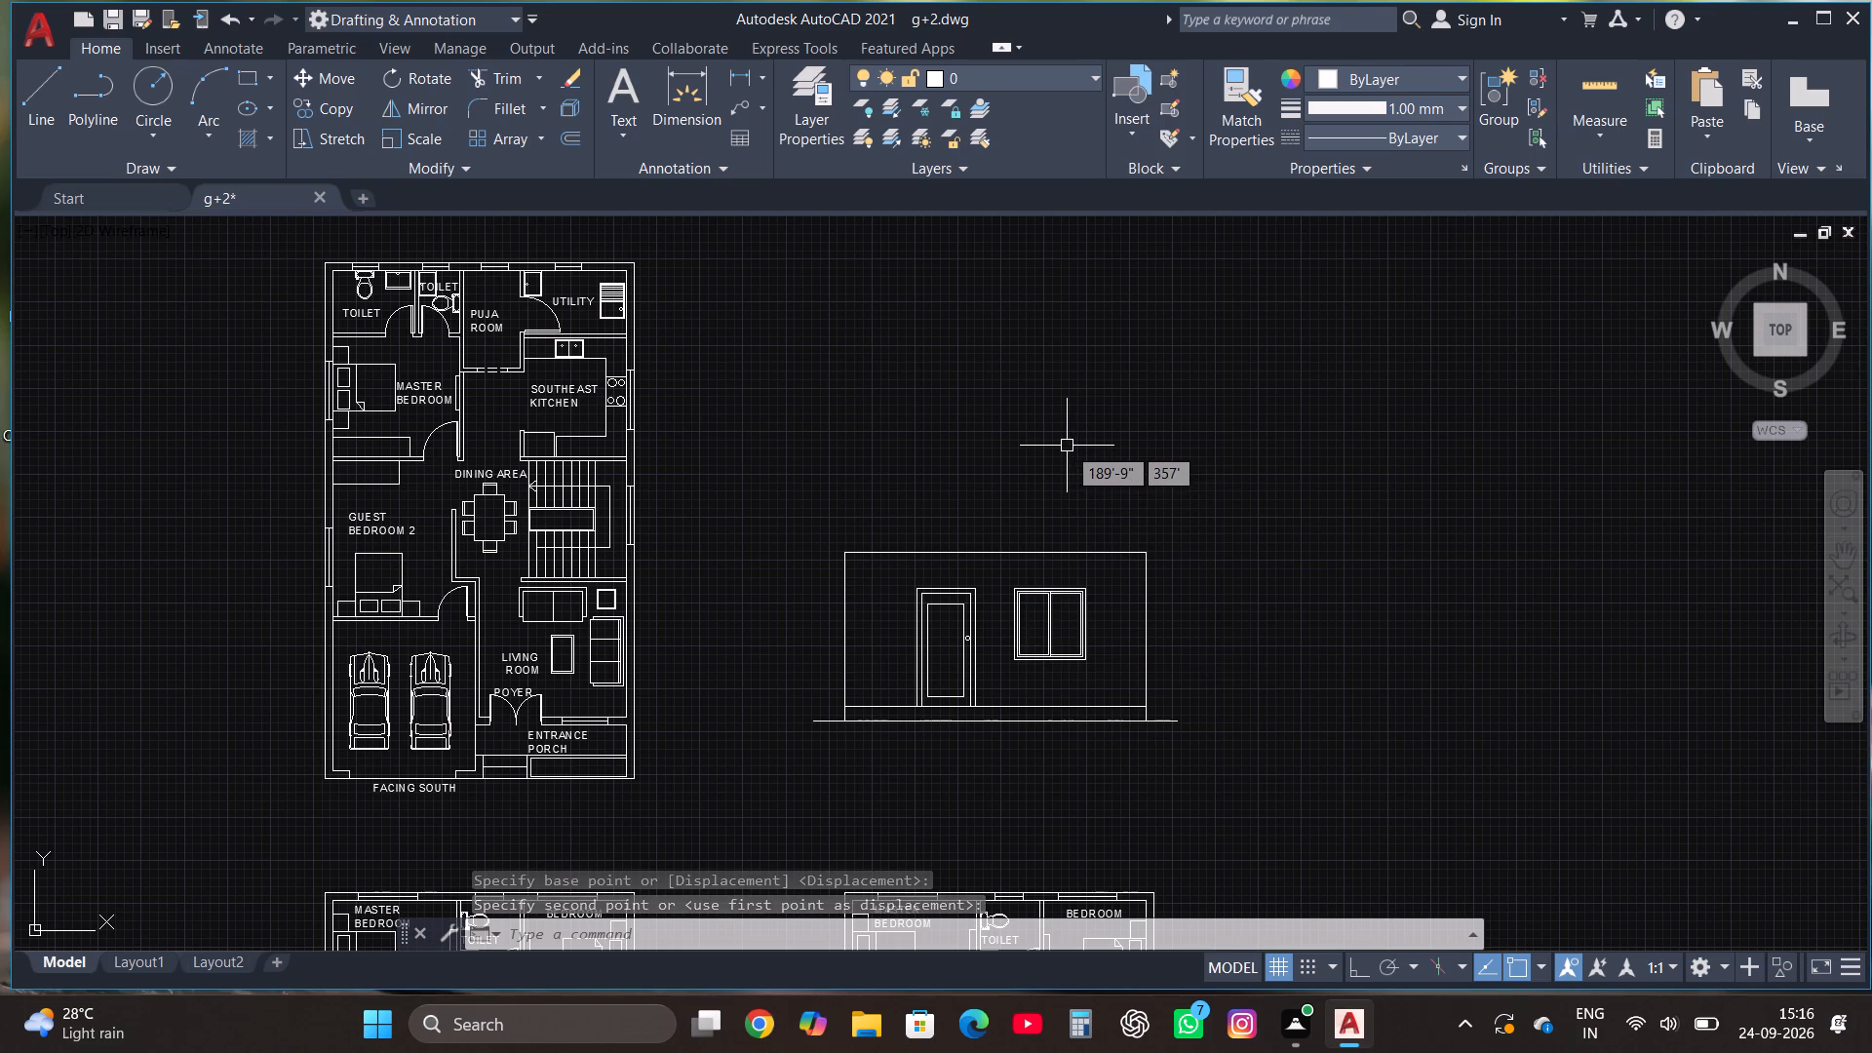
scroll(1076, 737, "down", 1)
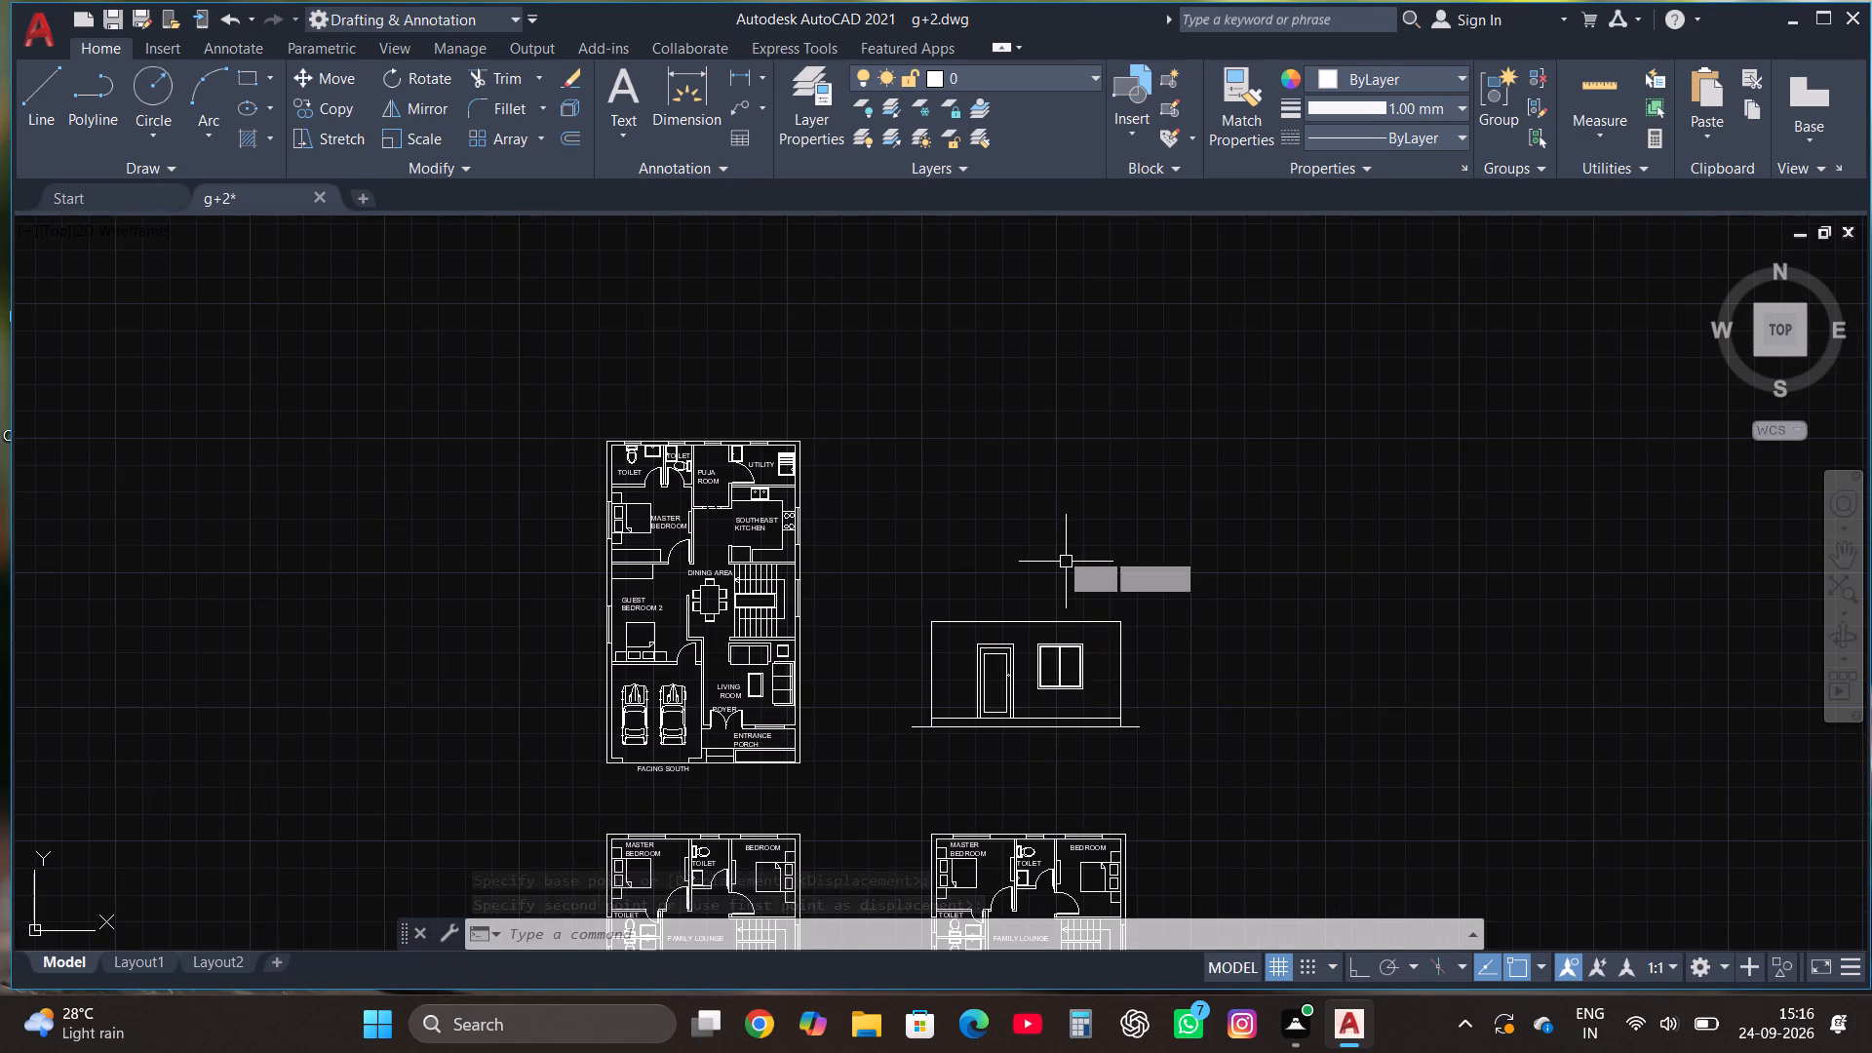
scroll(1051, 546, "up", 1)
scroll(1116, 600, "up", 1)
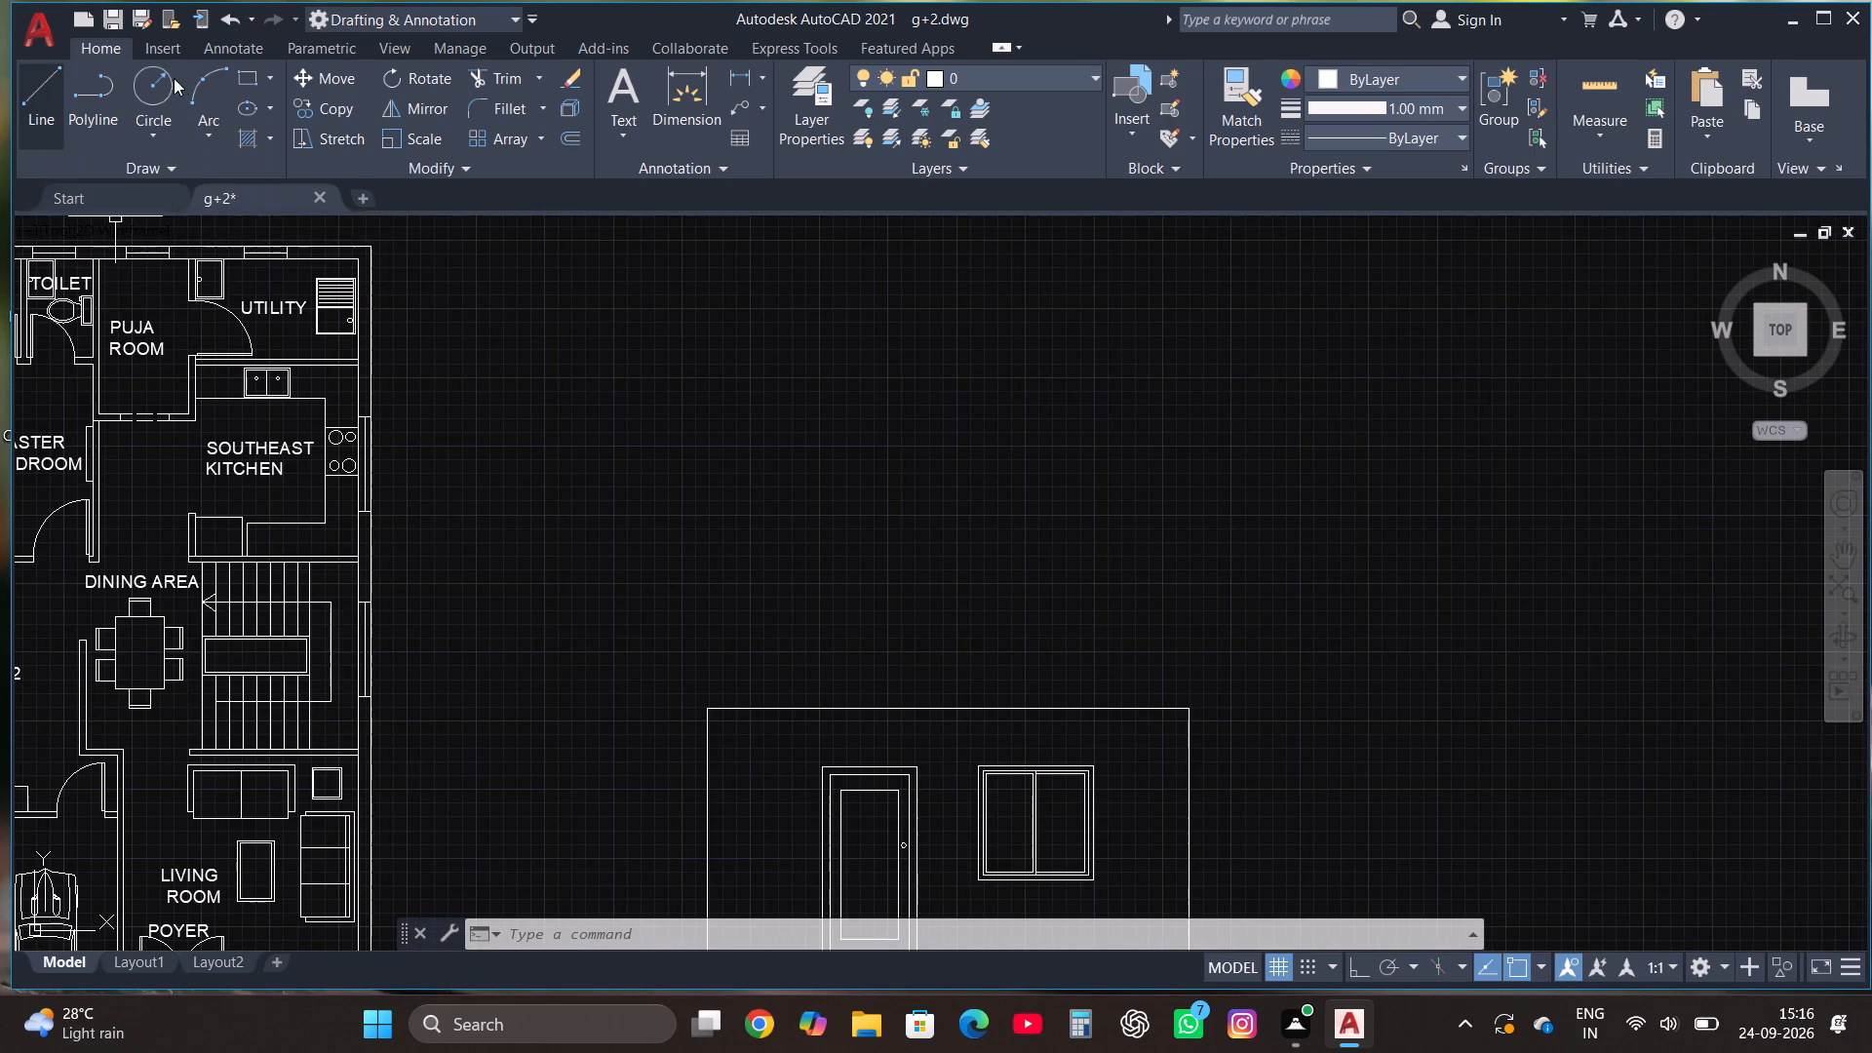
left_click(37, 97)
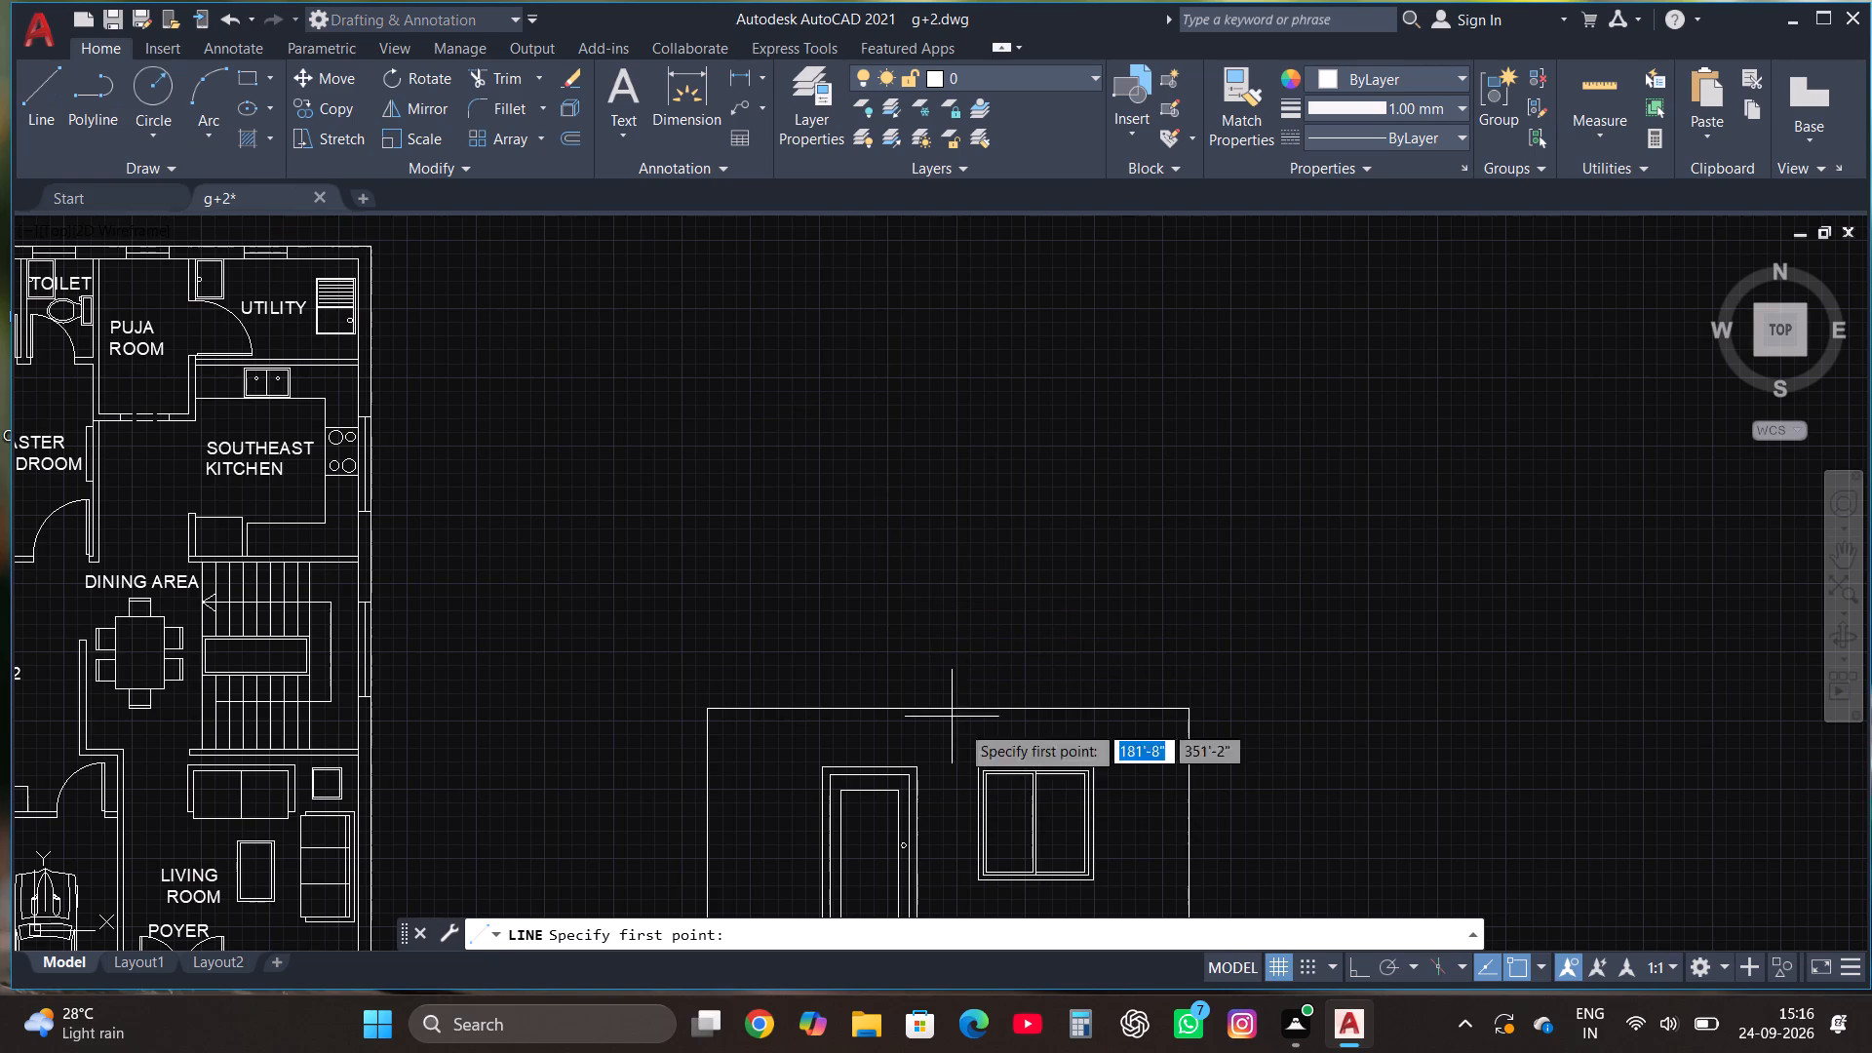
left_click(706, 706)
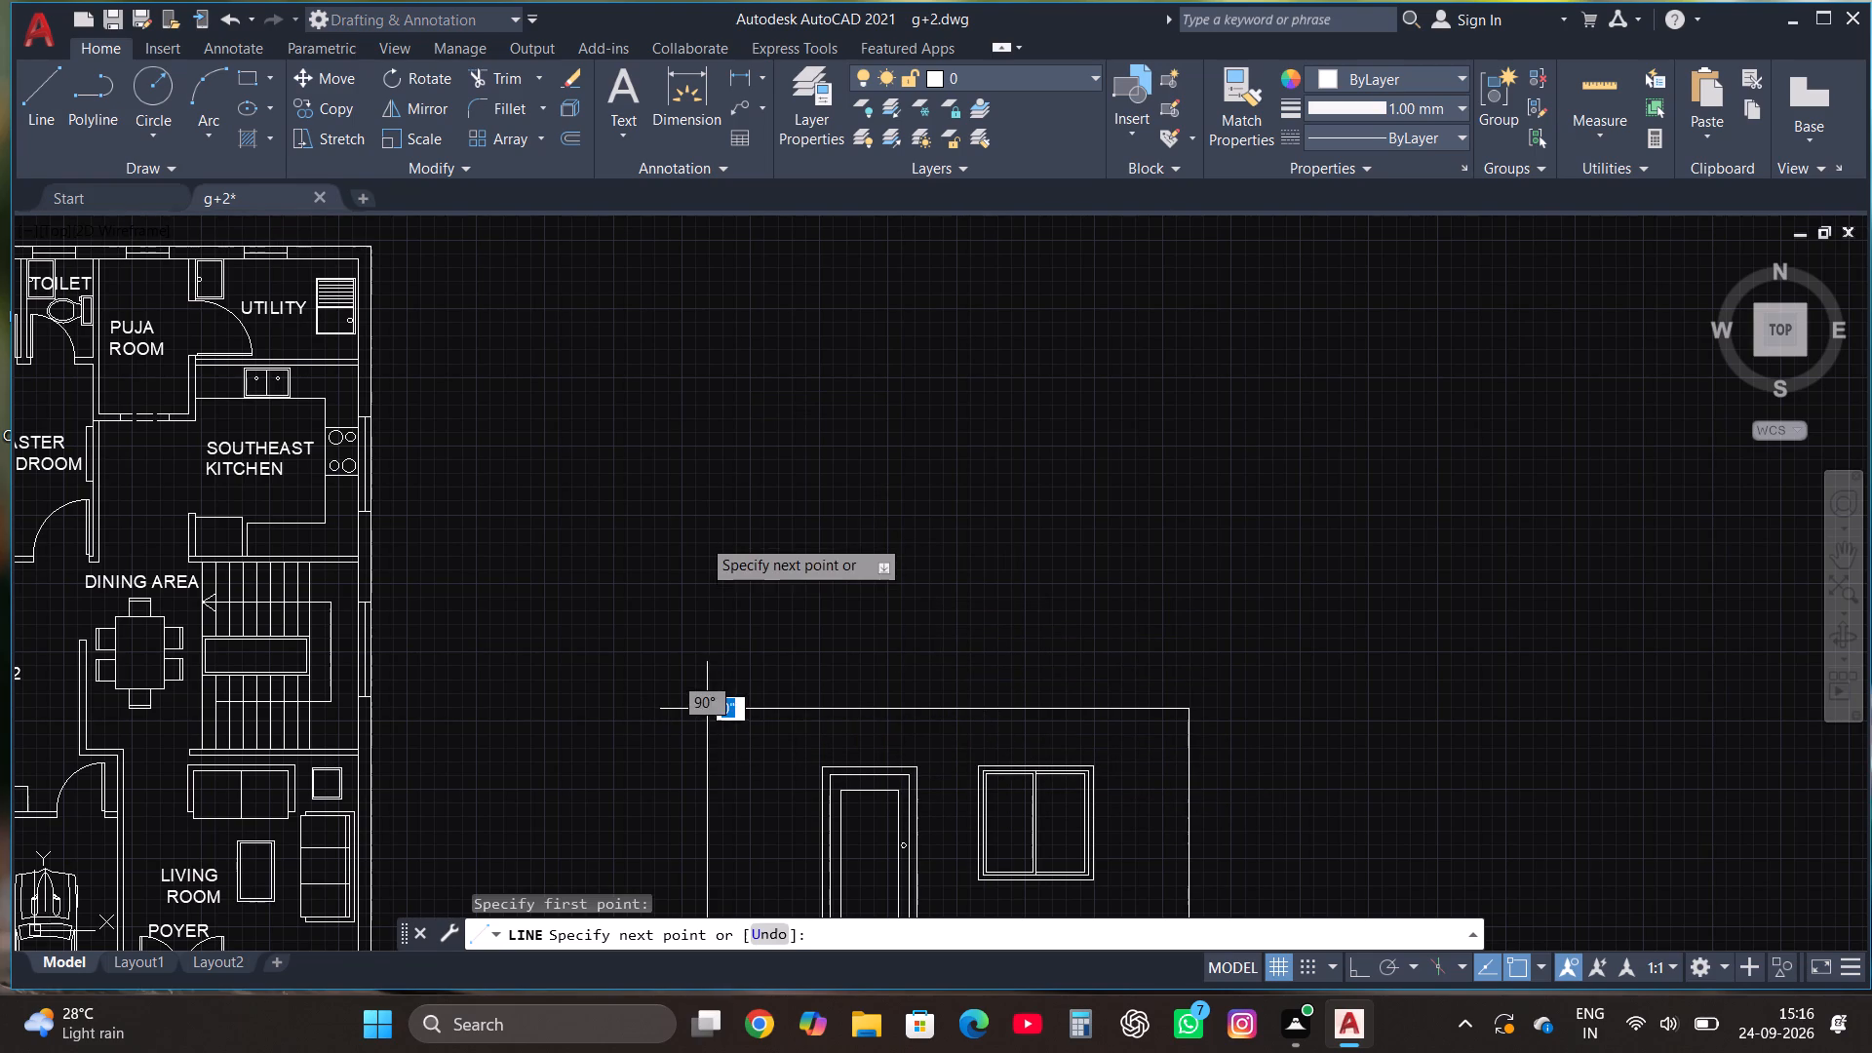
key("F8")
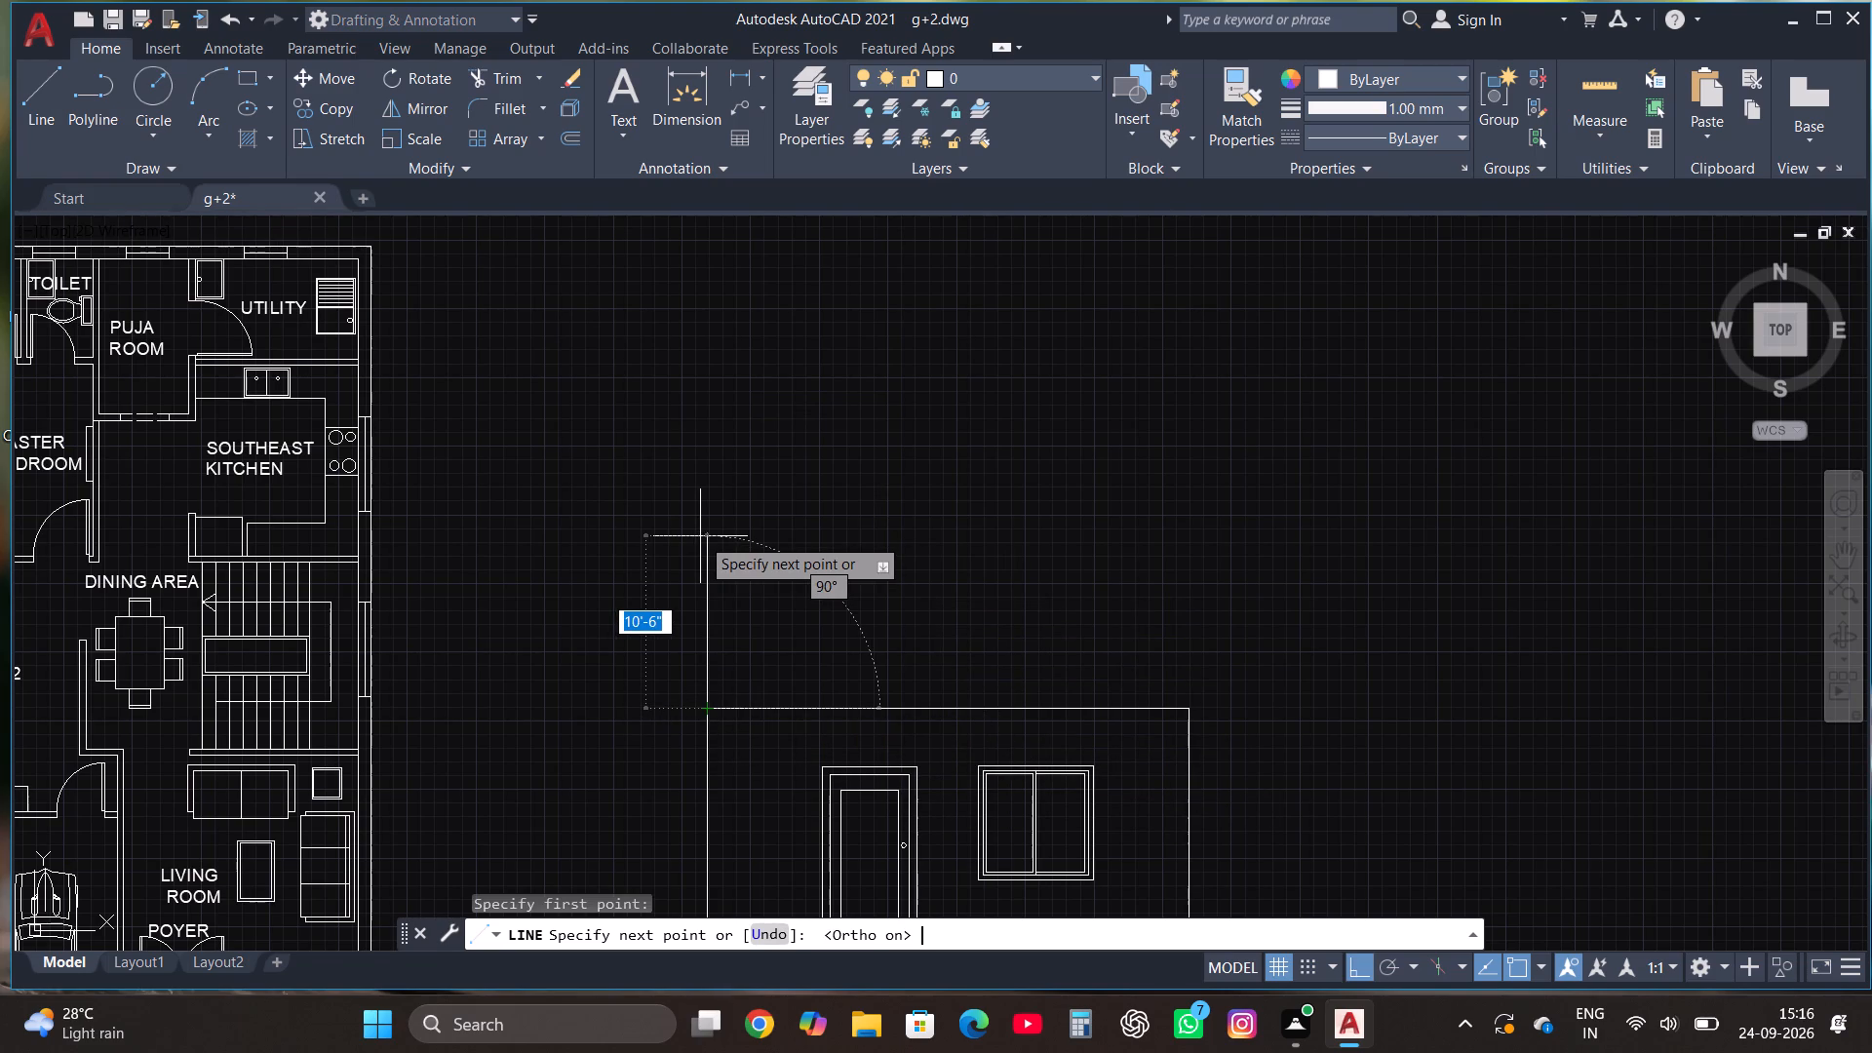
type("15'")
key("Return")
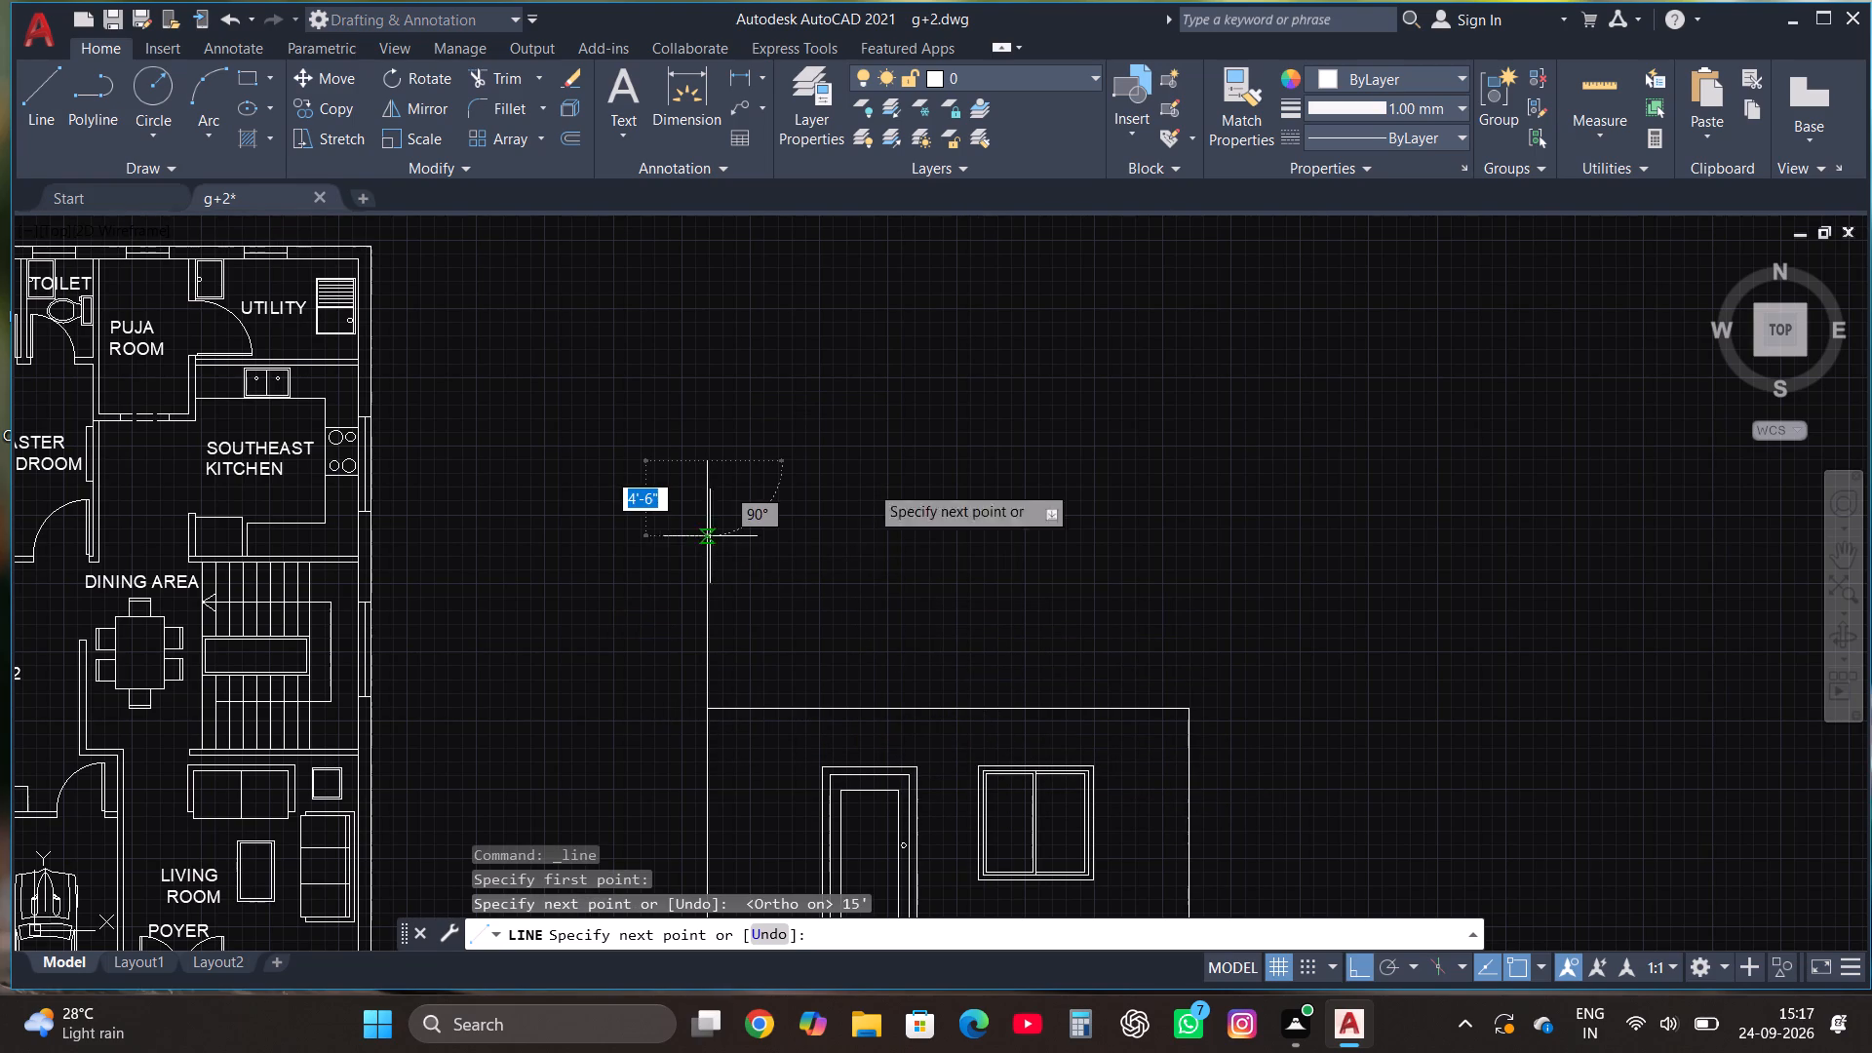
left_click(1184, 517)
left_click(1184, 765)
key("Escape")
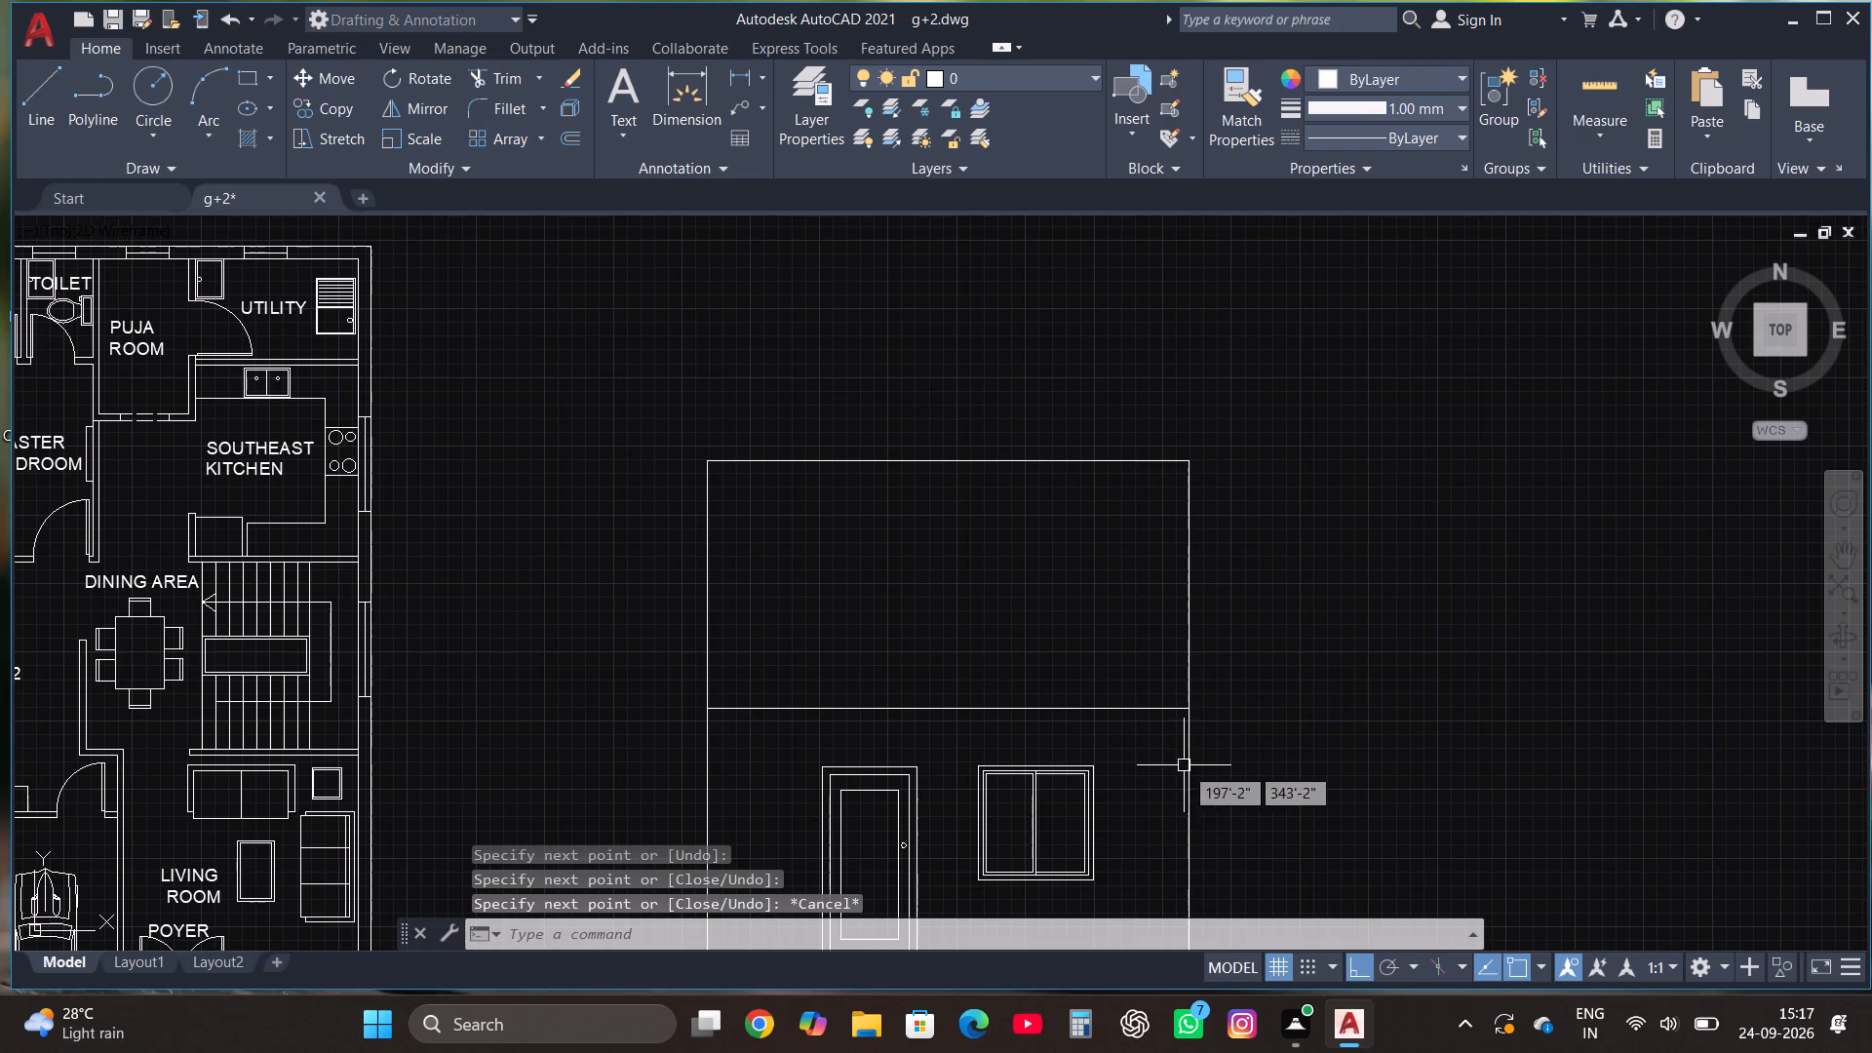
Draw a three-sided frame inside the upper storey from the east wall: about 21' west, up, and east past the wall.
left_click(47, 83)
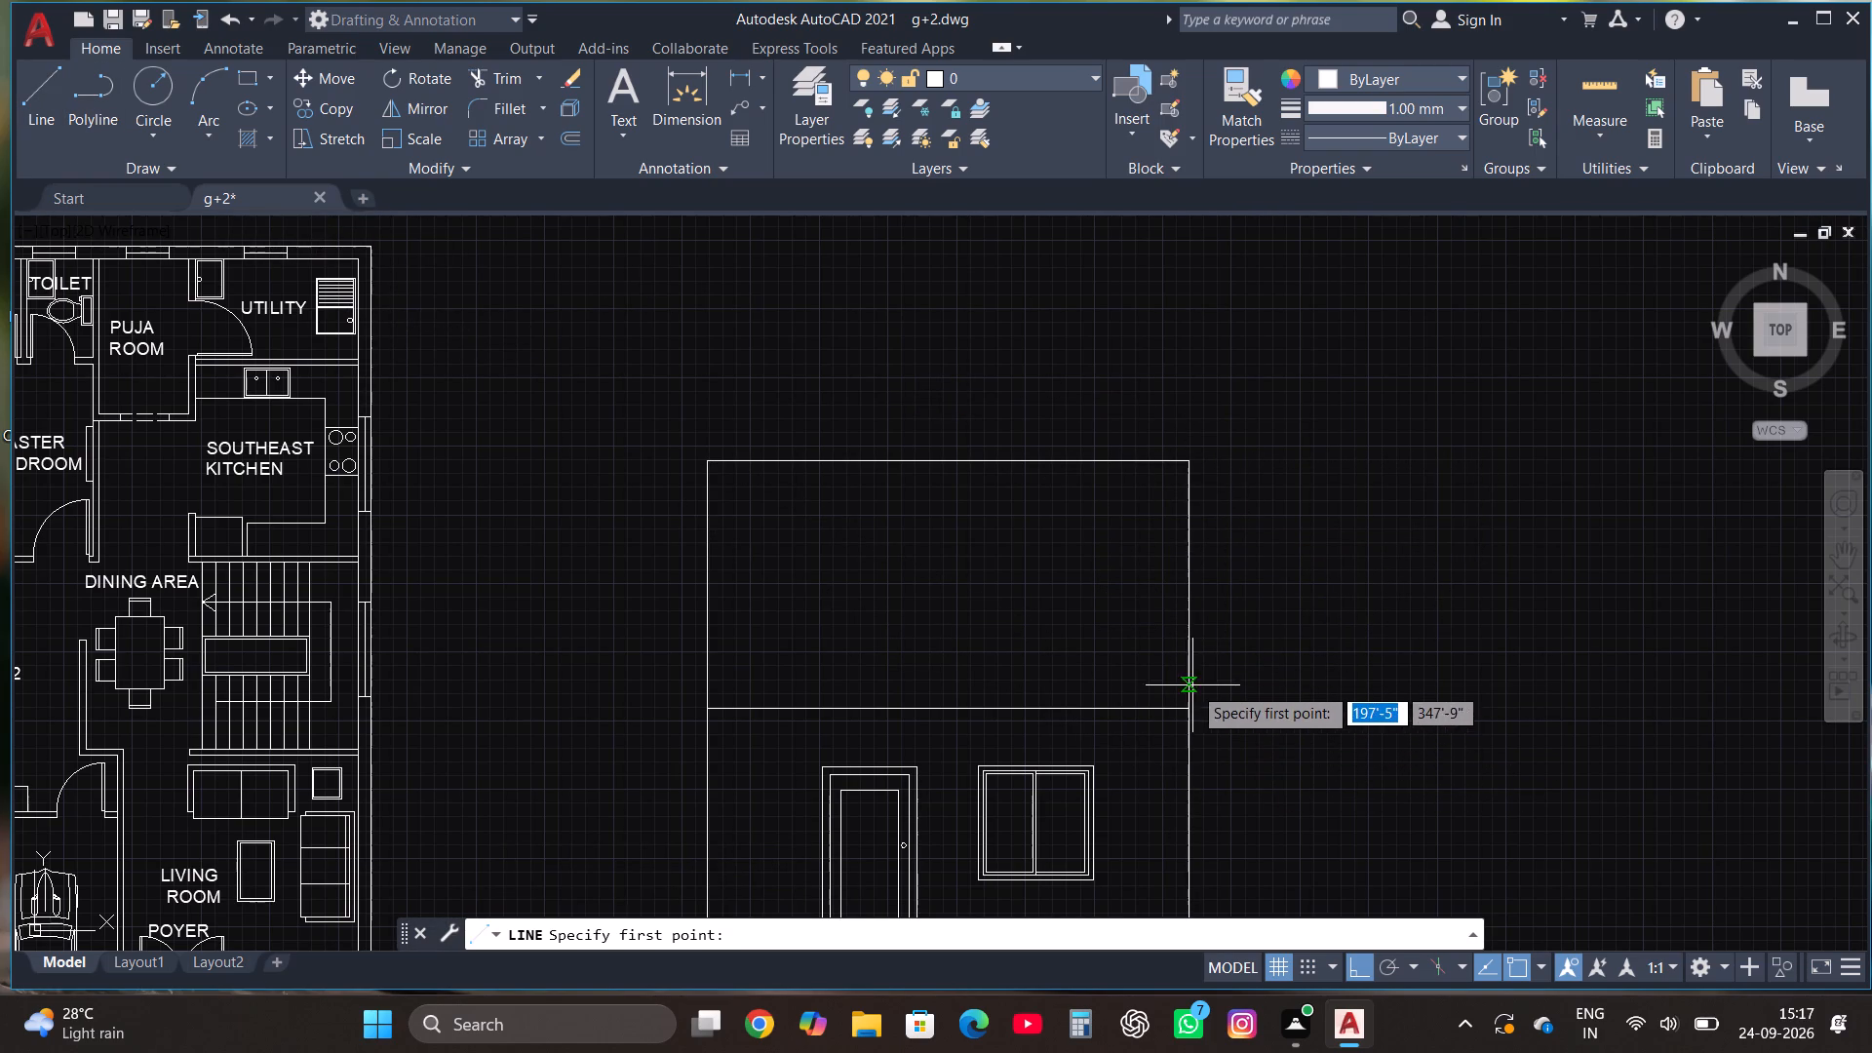
left_click(1186, 677)
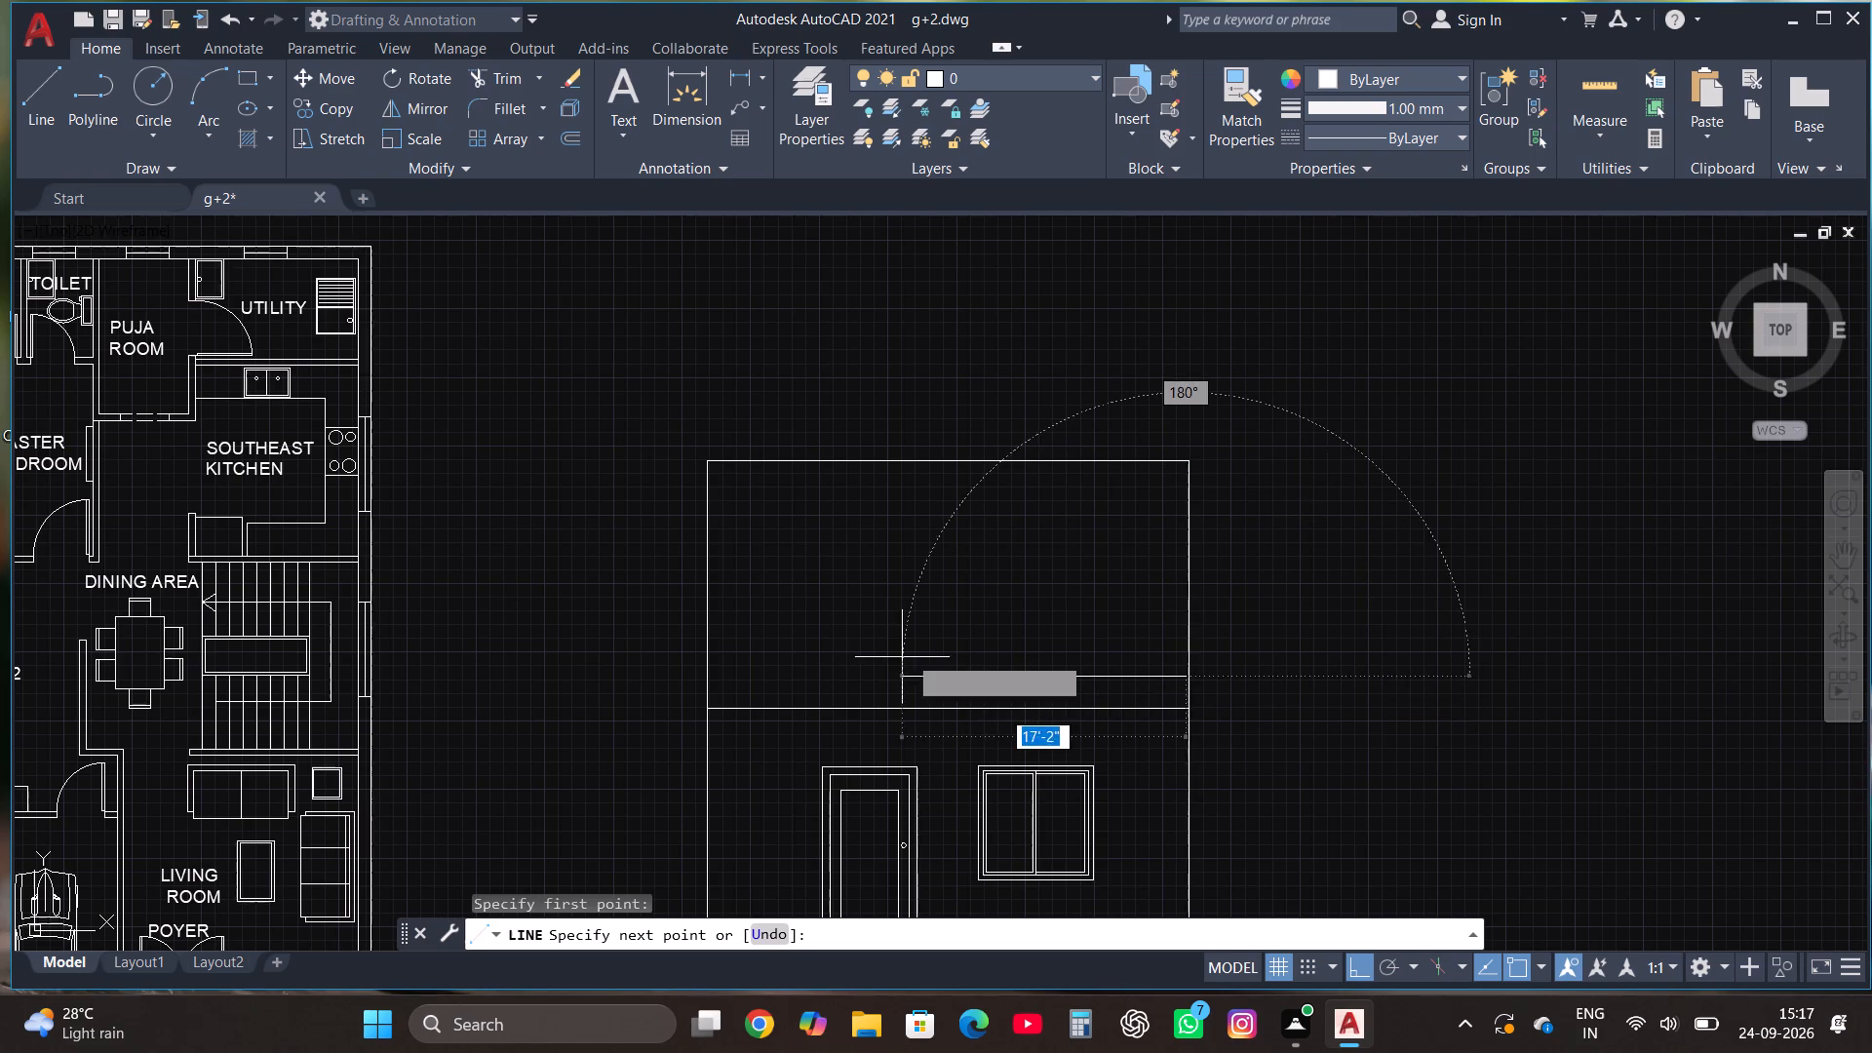
left_click(831, 677)
scroll(847, 519, "up", 1)
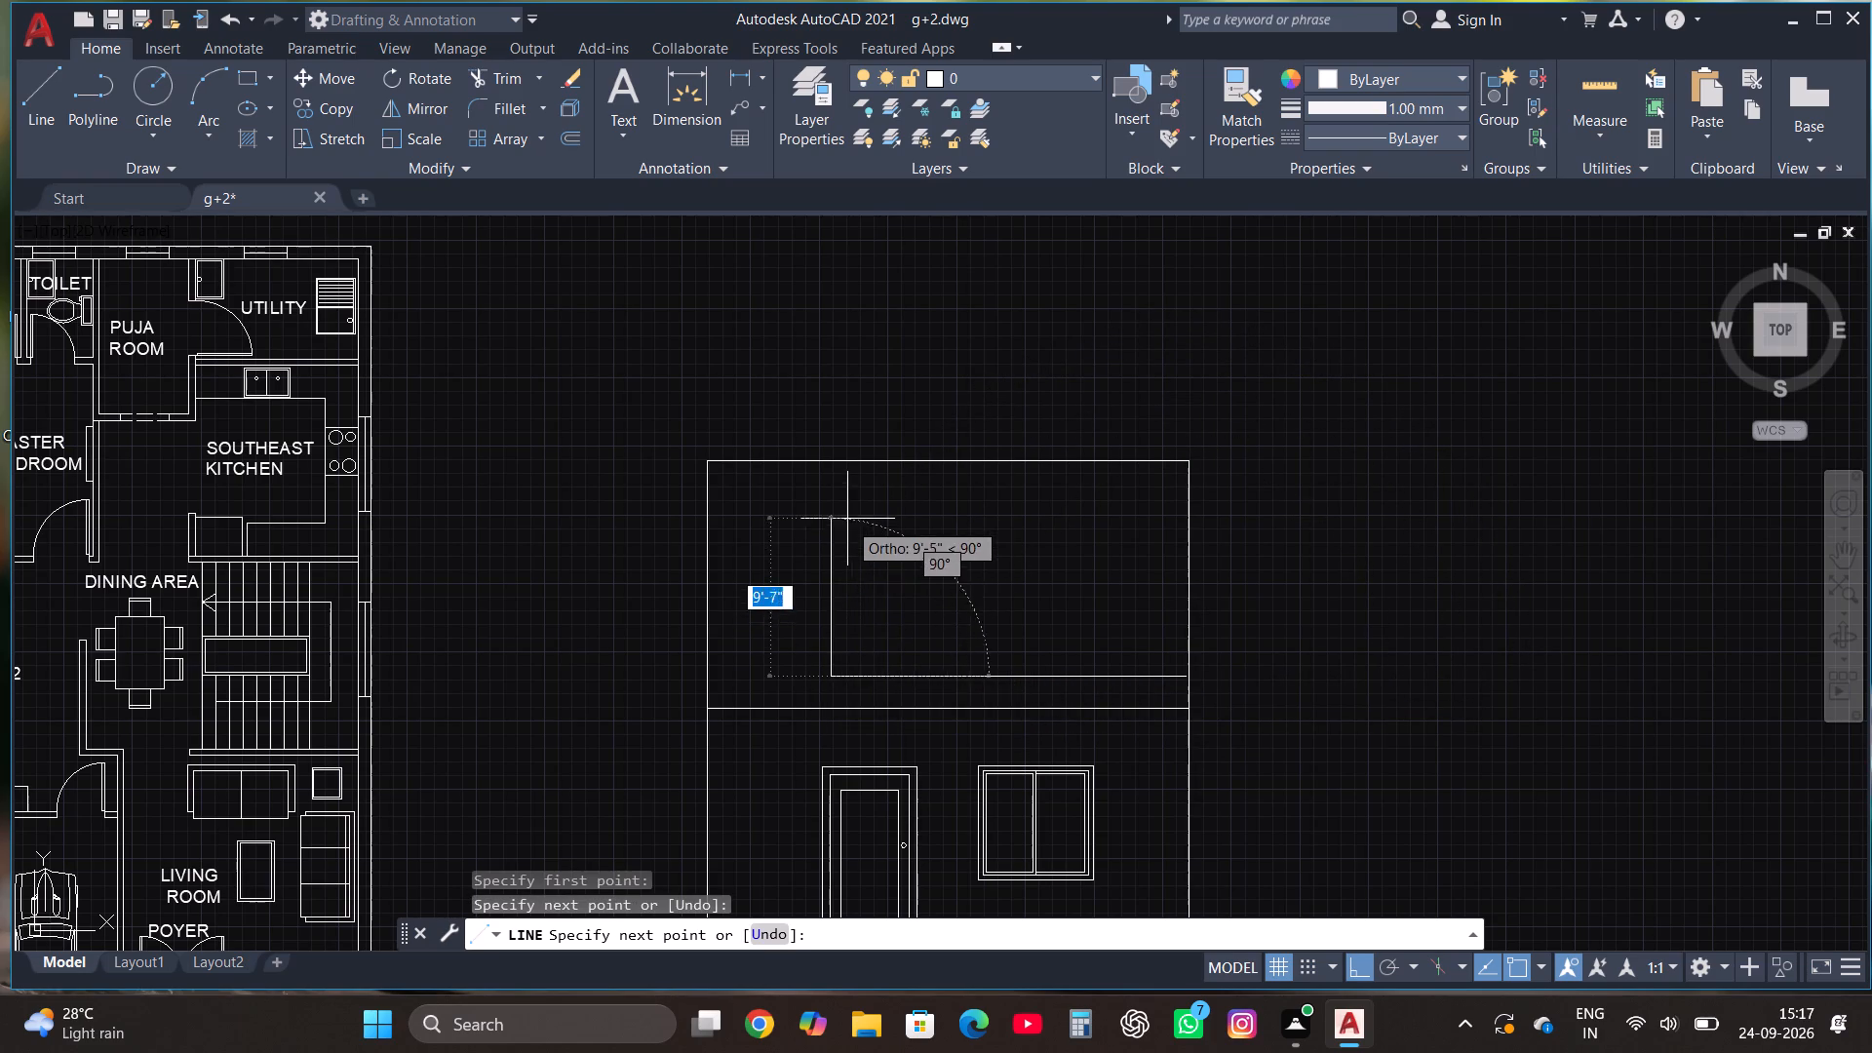
scroll(847, 519, "up", 1)
left_click(837, 431)
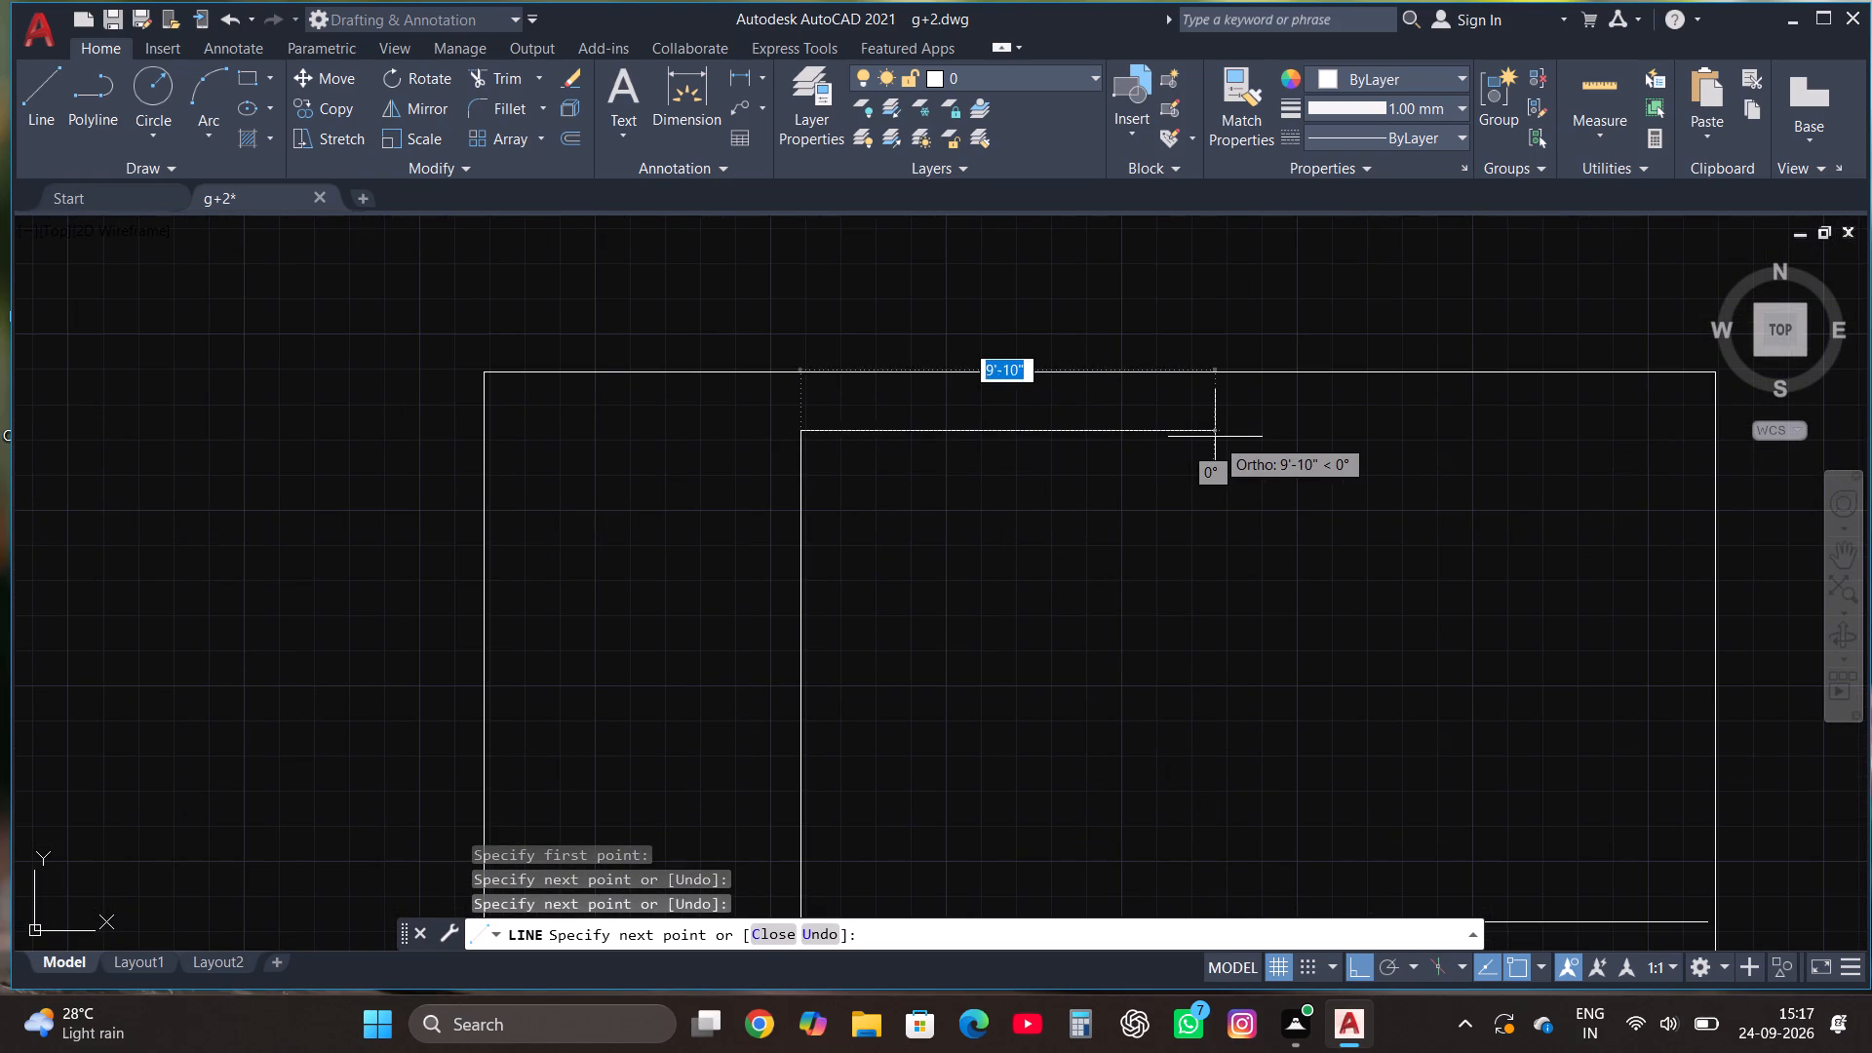
scroll(1215, 437, "down", 2)
scroll(1422, 433, "up", 2)
left_click(1424, 433)
key("Escape")
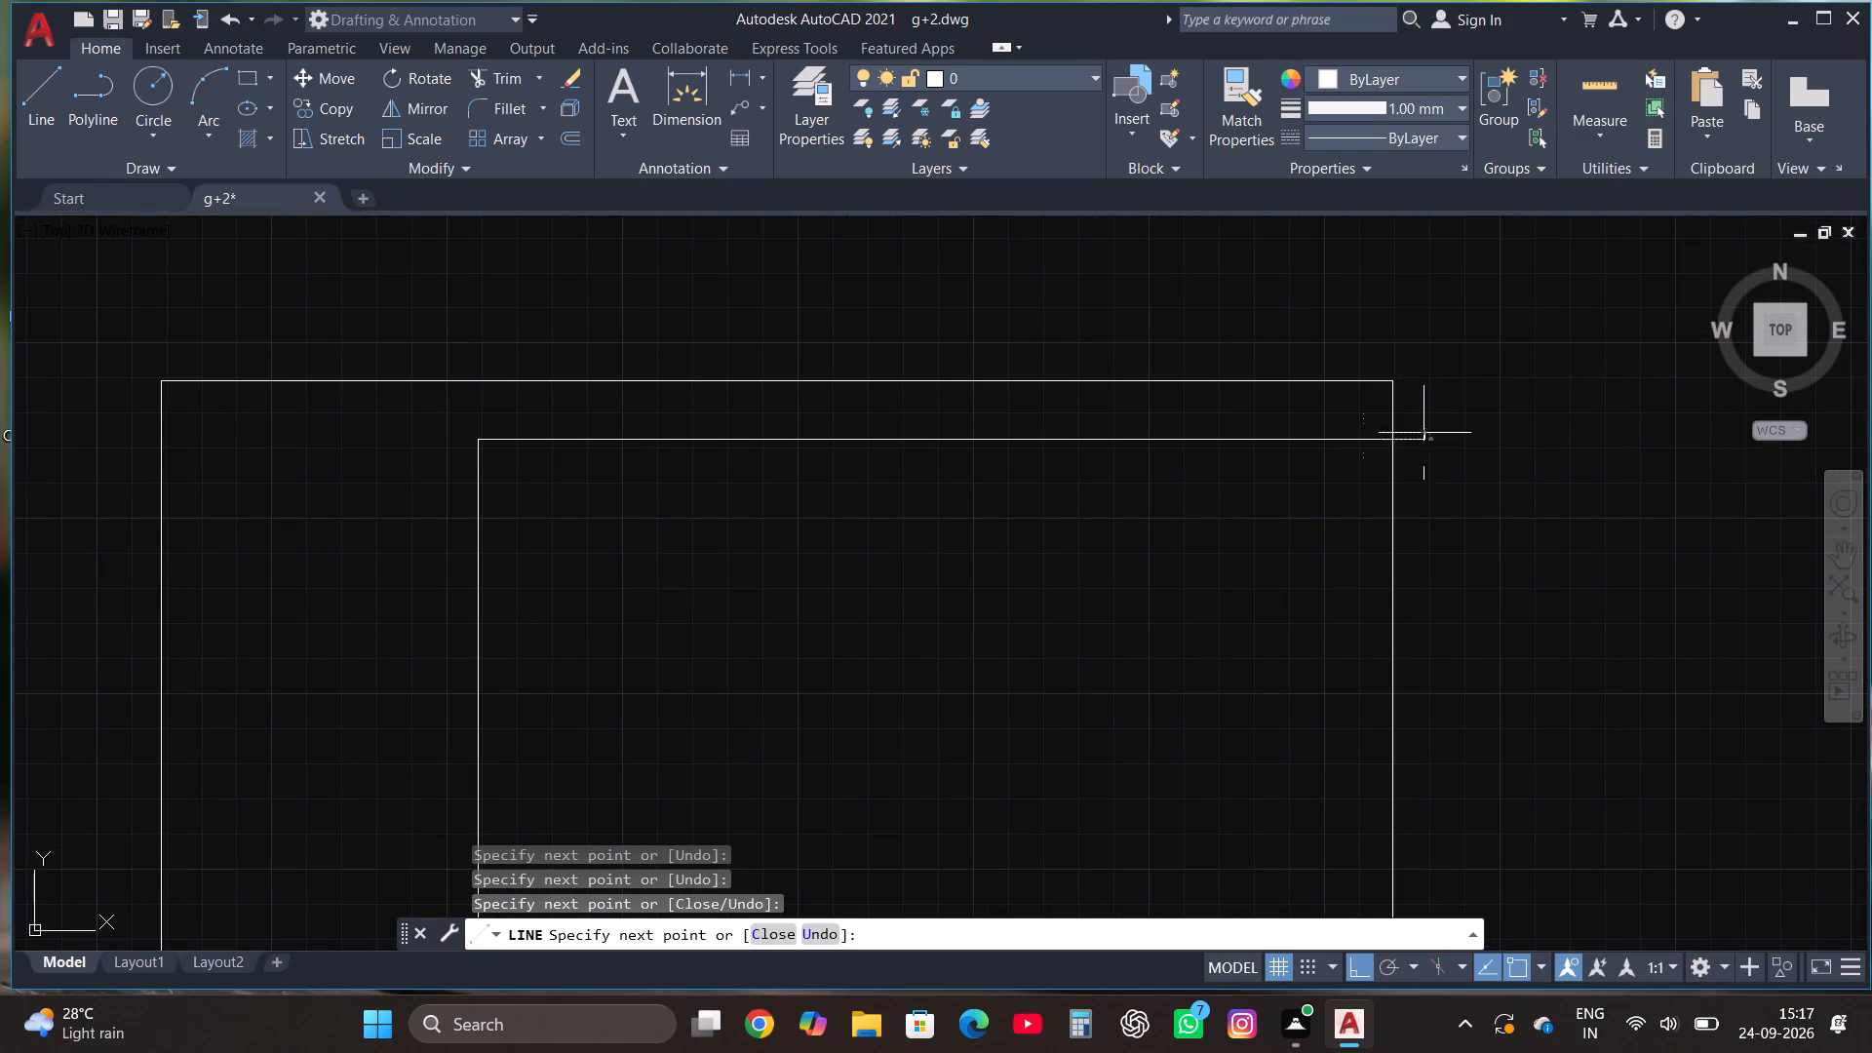
Trim the end of the frame's top line that overhangs the east wall.
left_click(512, 76)
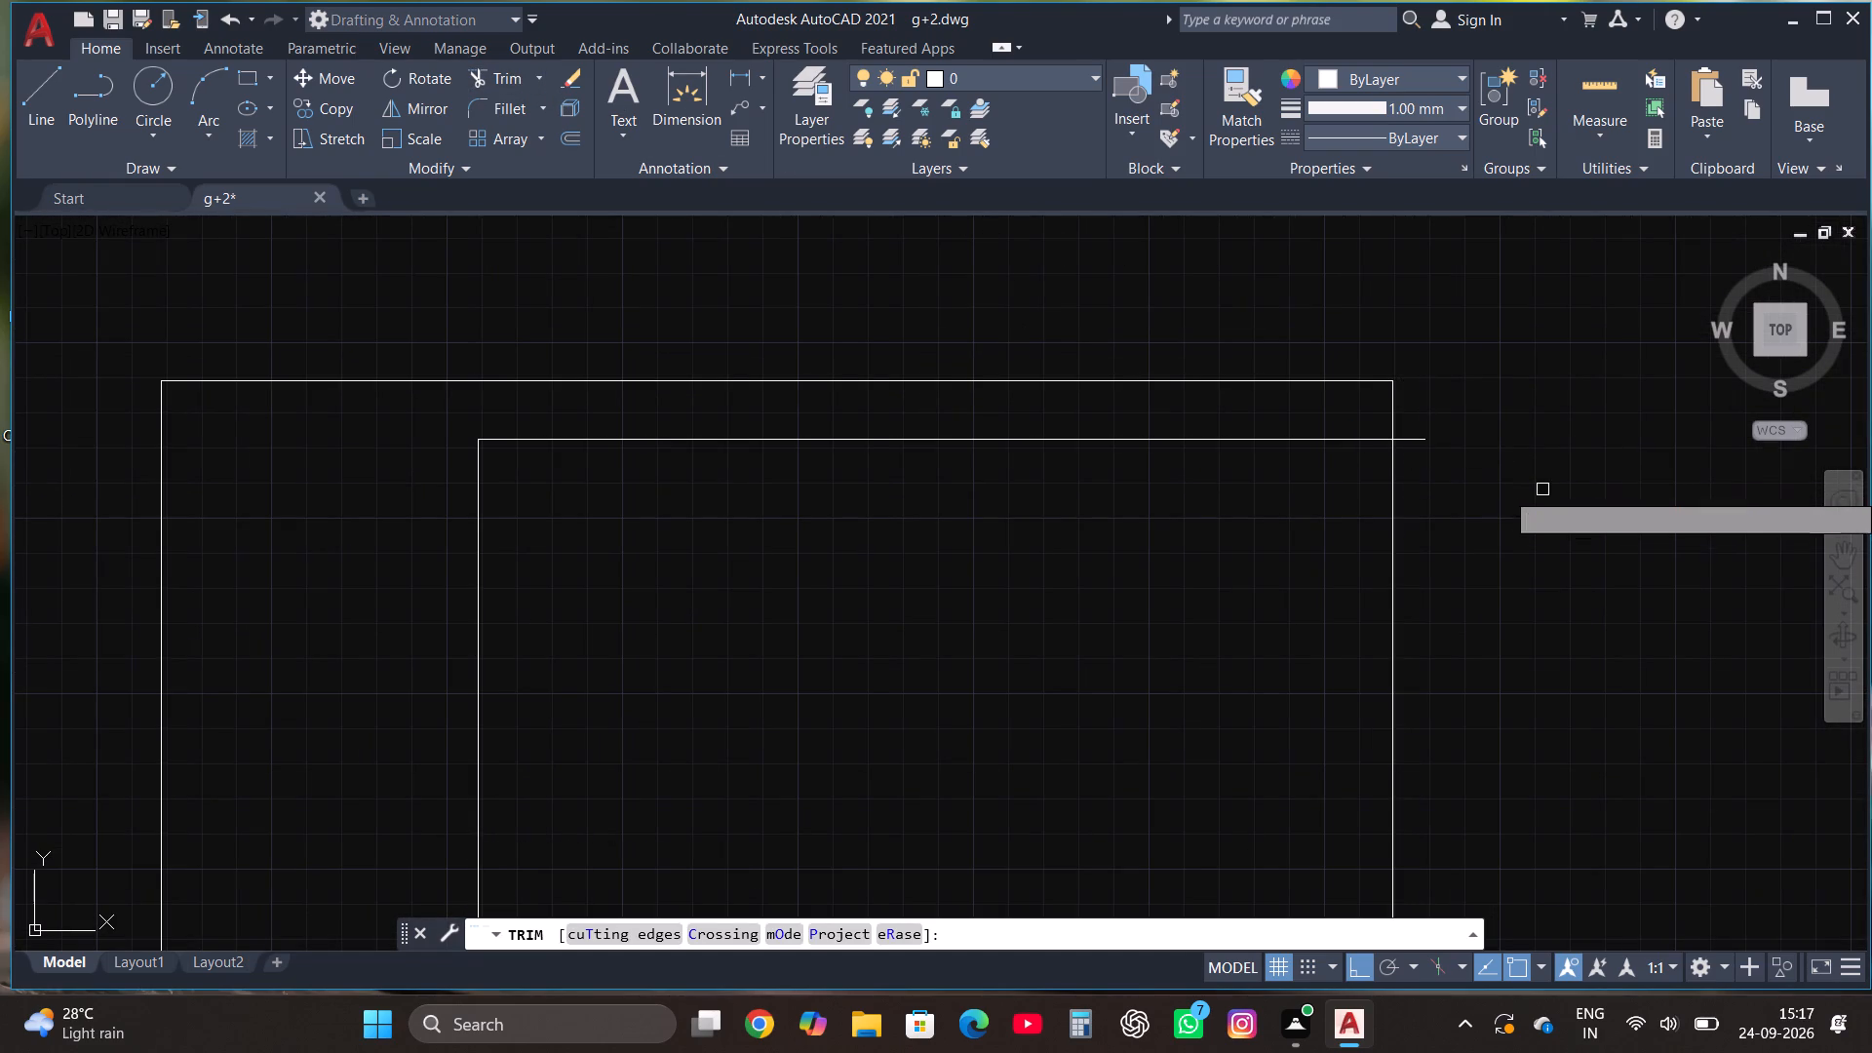
left_click(1426, 438)
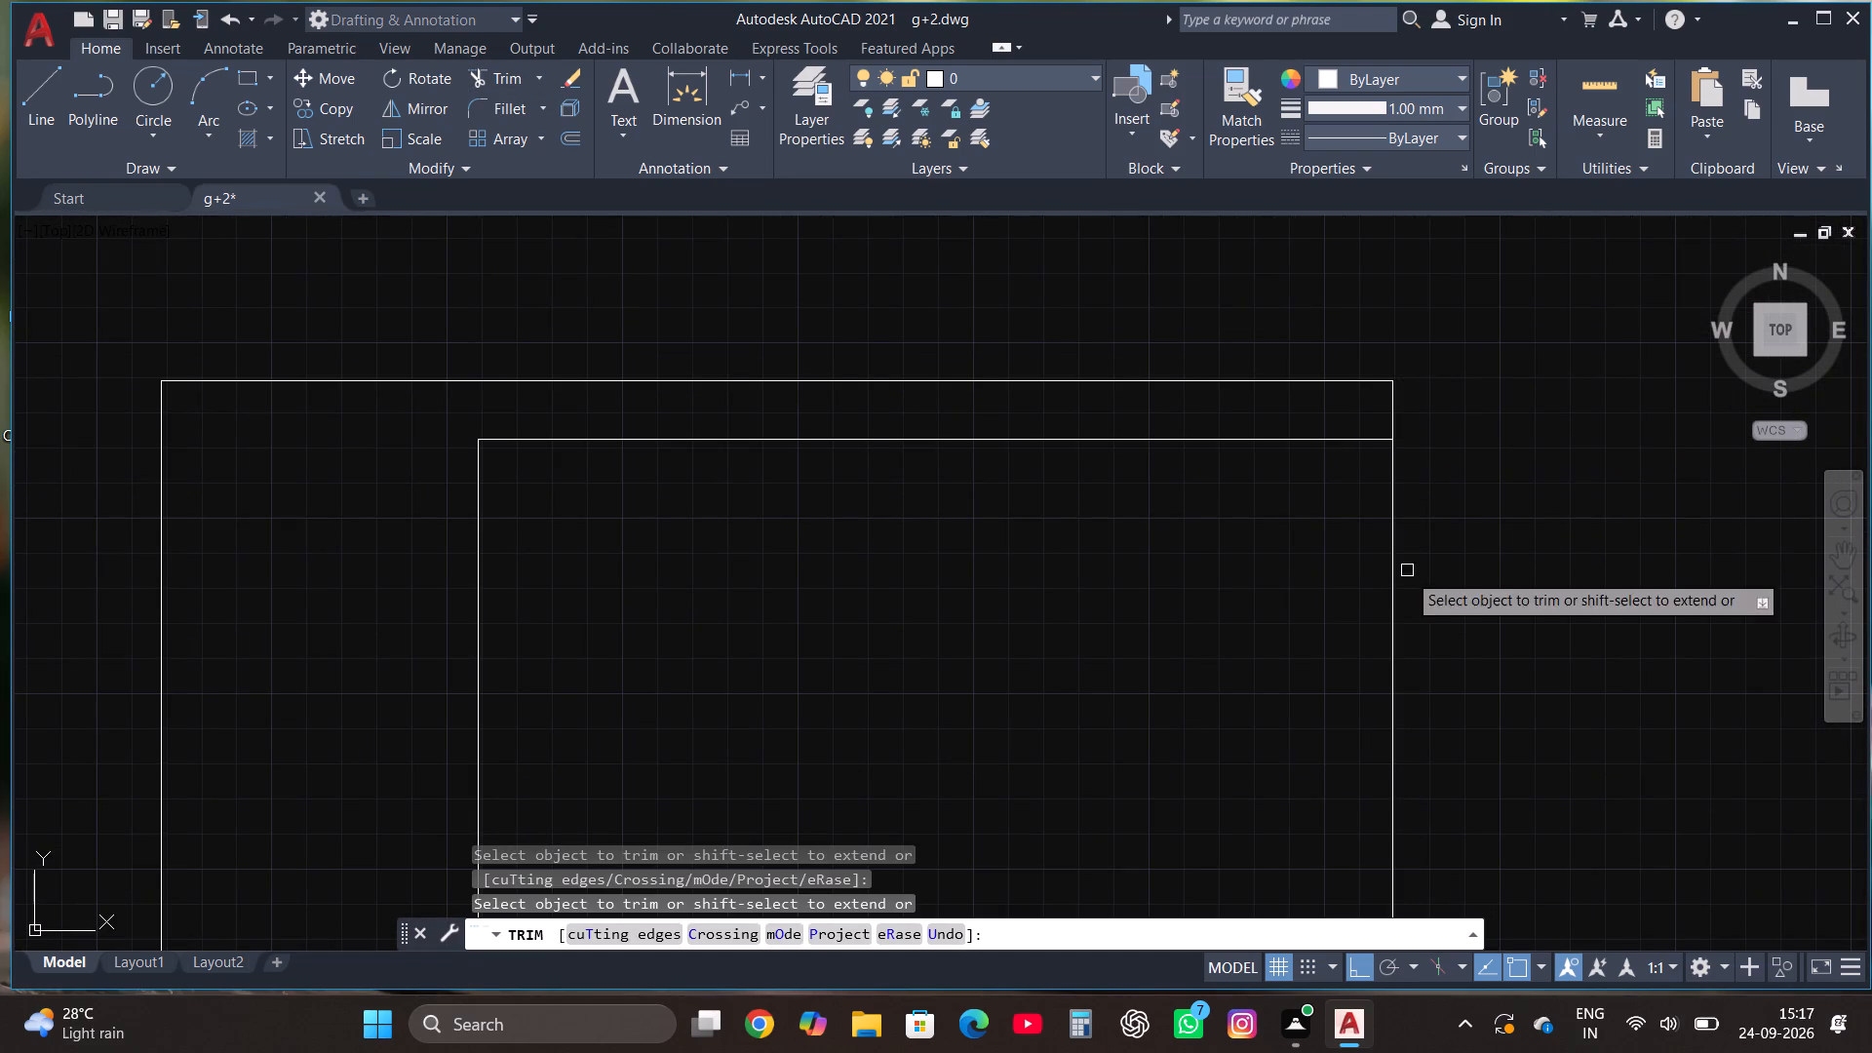
scroll(1395, 536, "down", 2)
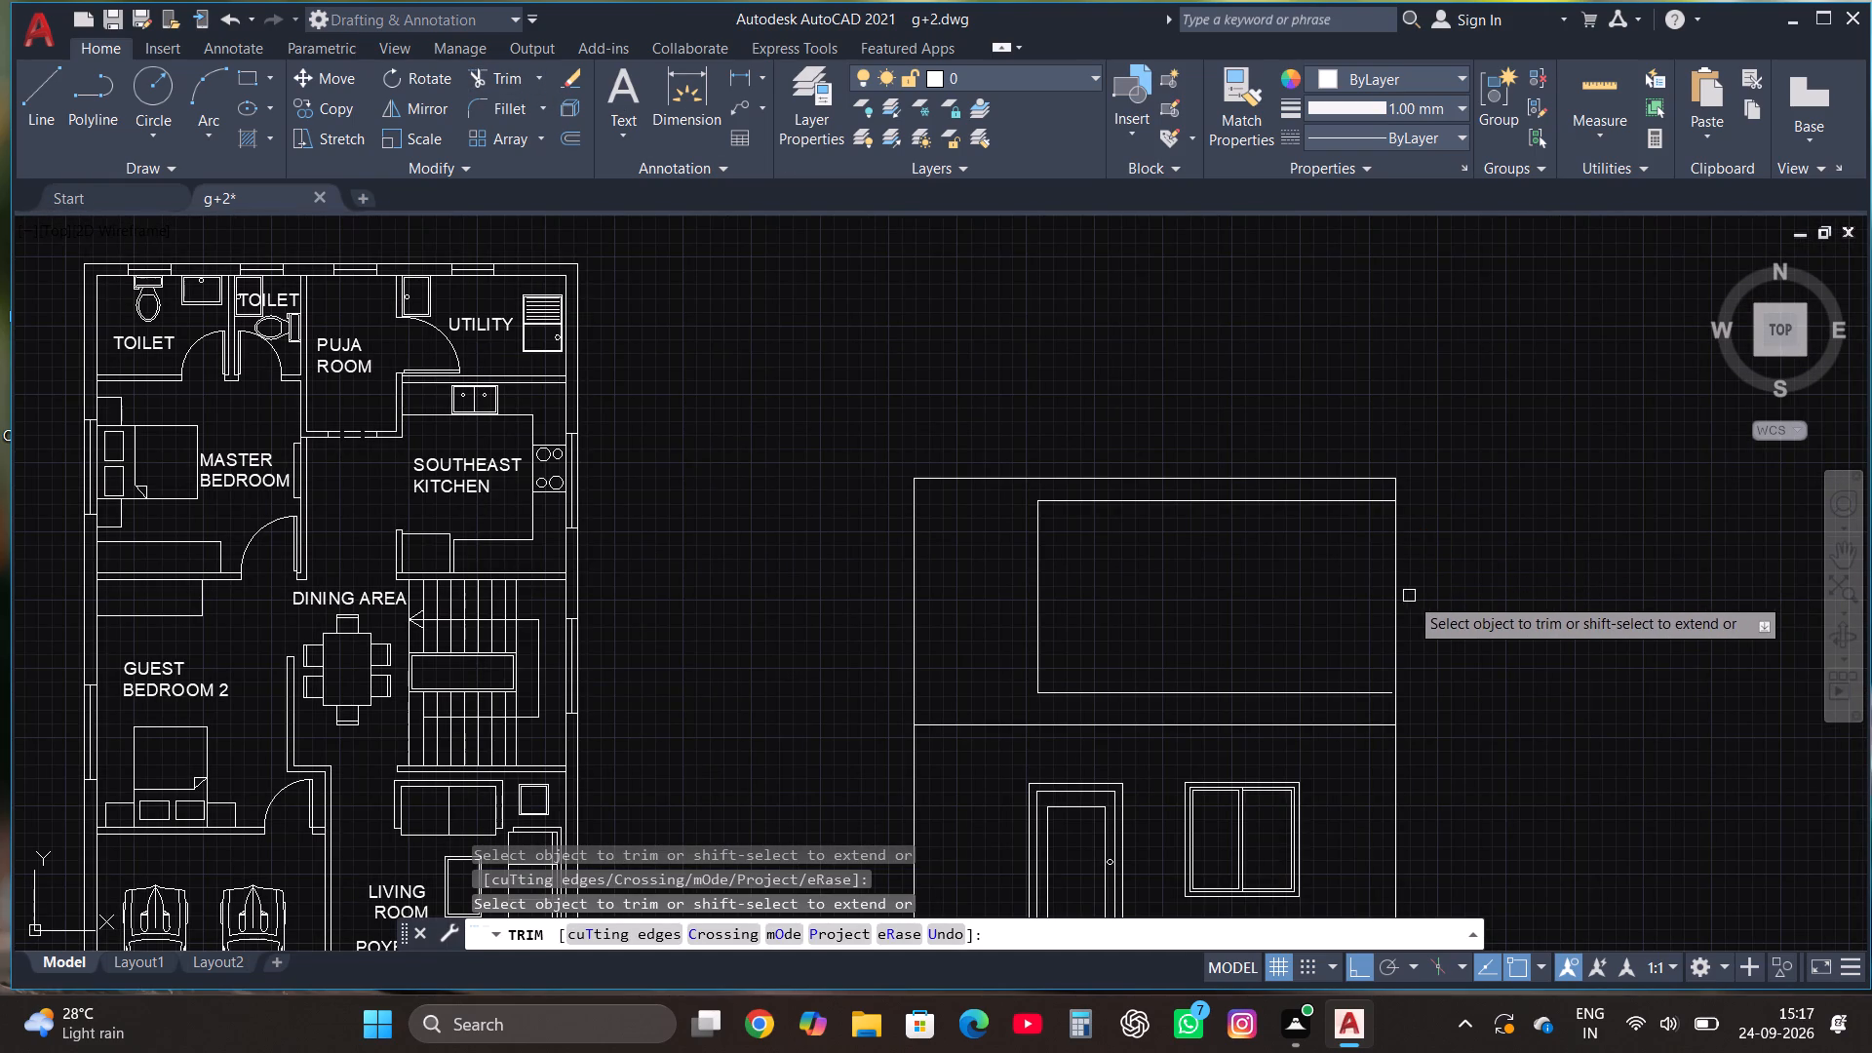
key("Escape")
Offset the frame's top, west and bottom lines inward by one short distance picked below the top line.
scroll(1467, 640, "down", 1)
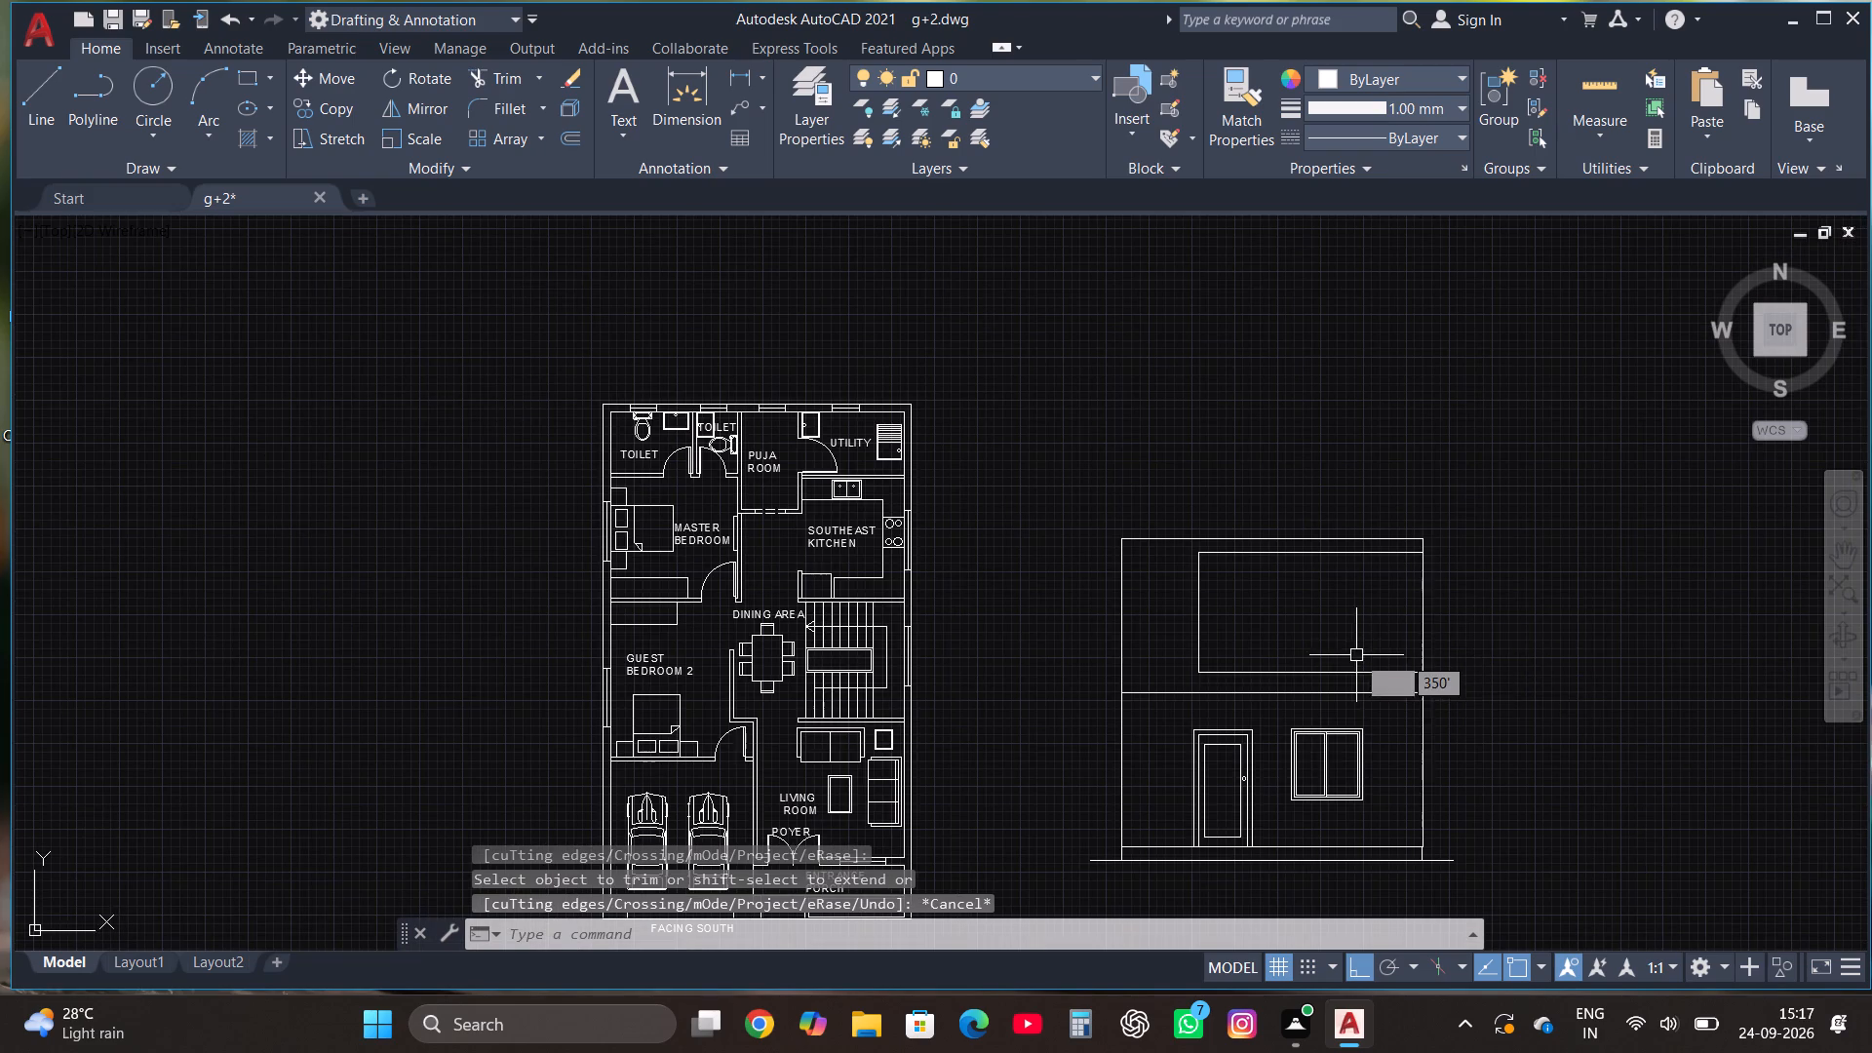
scroll(1354, 653, "up", 2)
left_click(1065, 492)
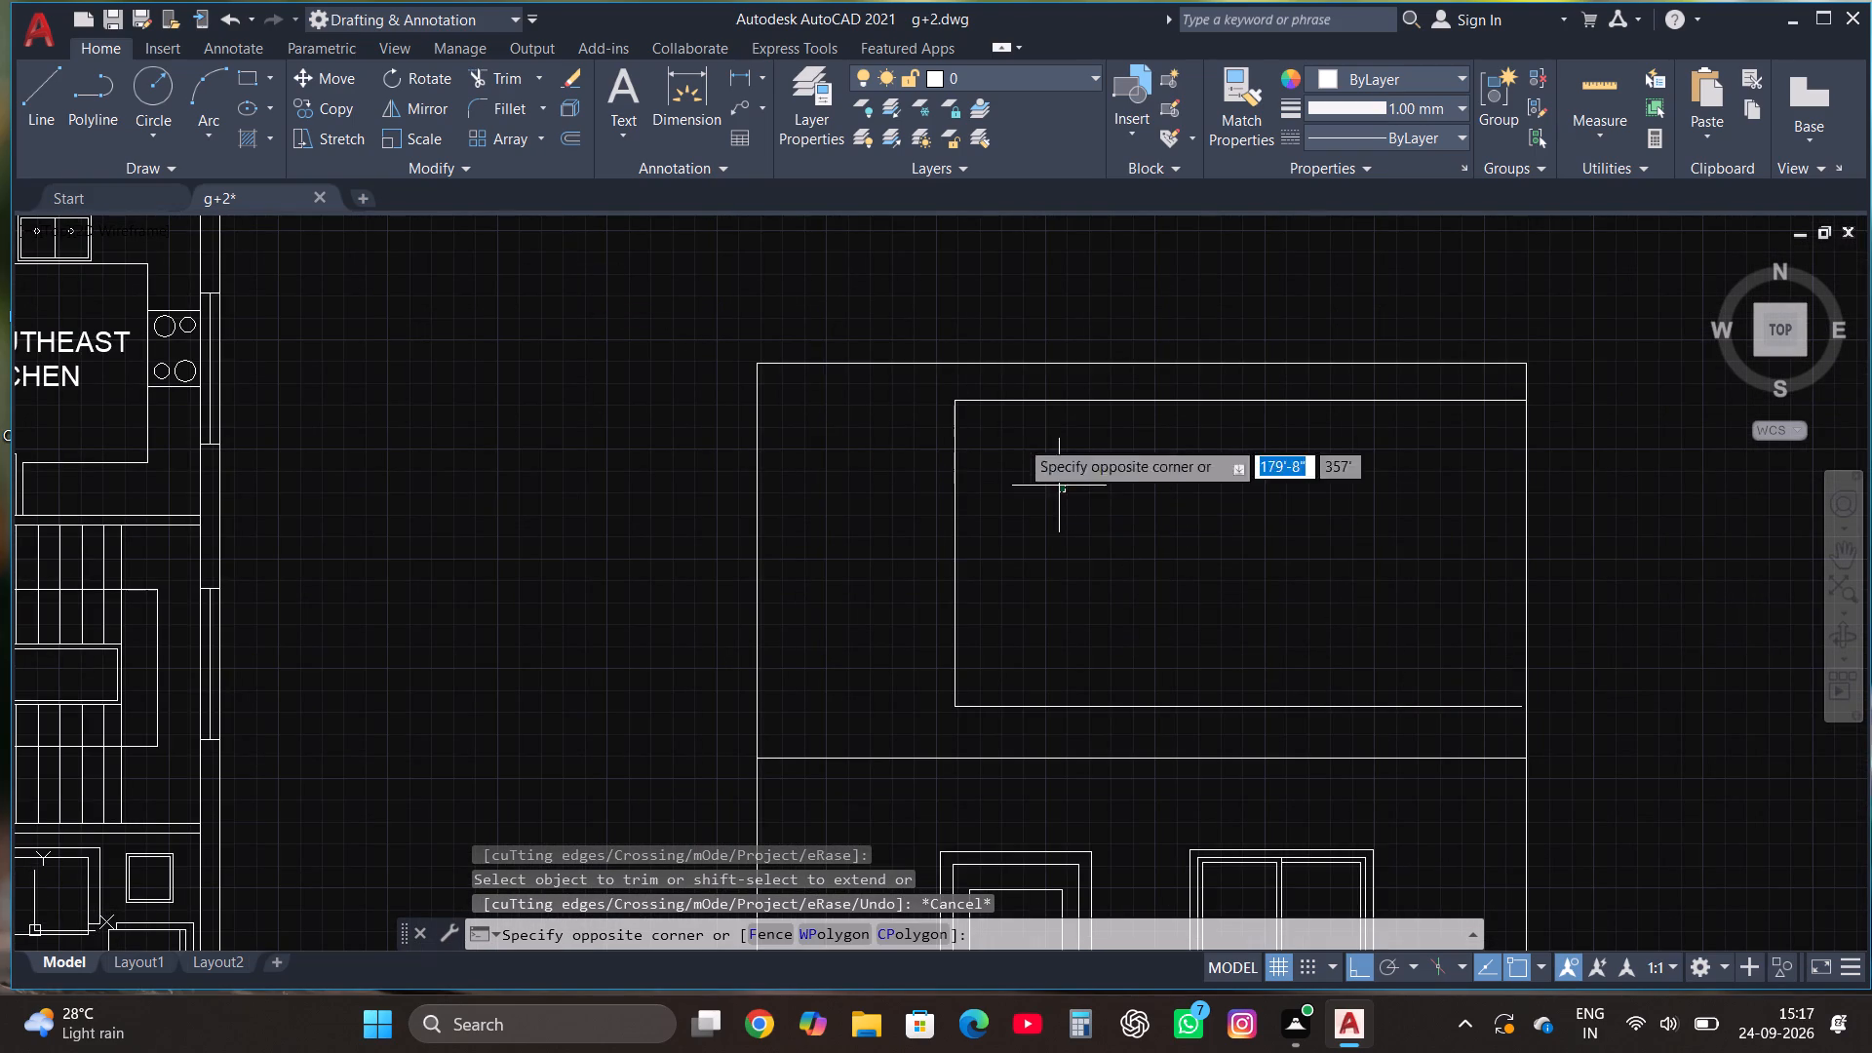
left_click(928, 390)
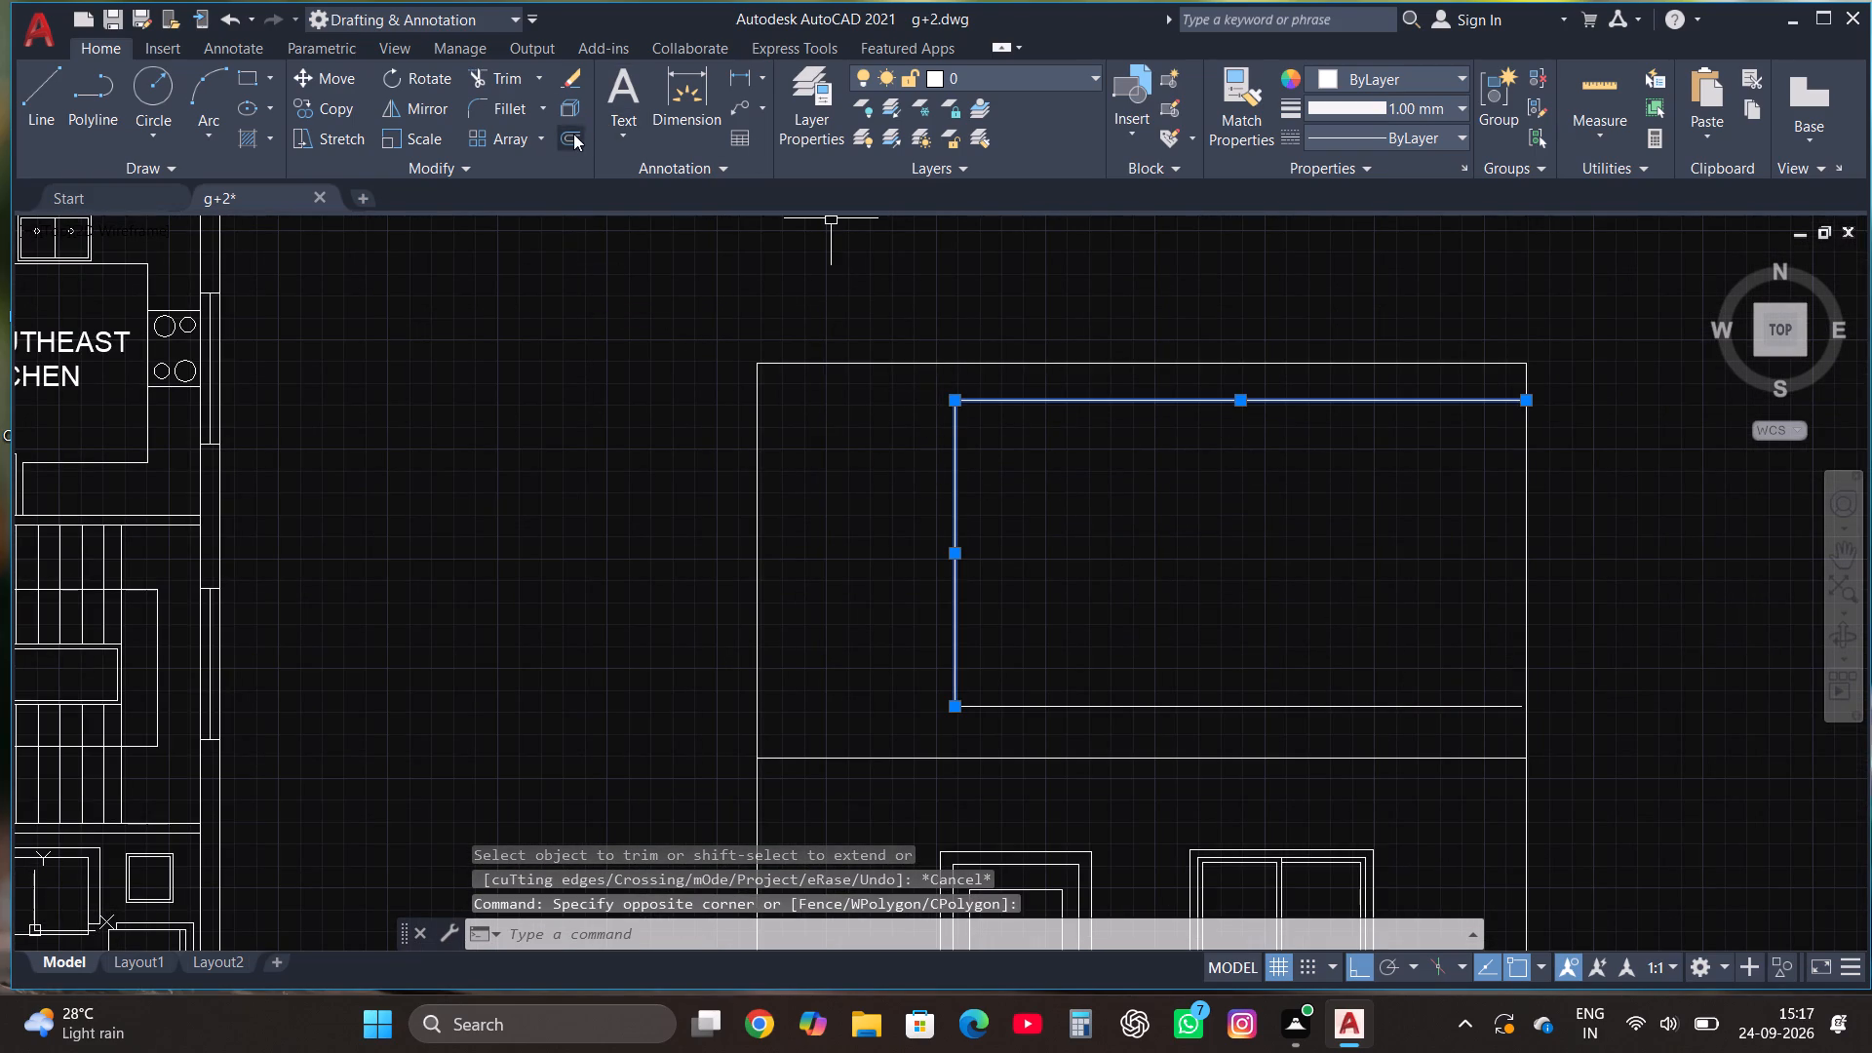
left_click(573, 134)
left_click(1144, 401)
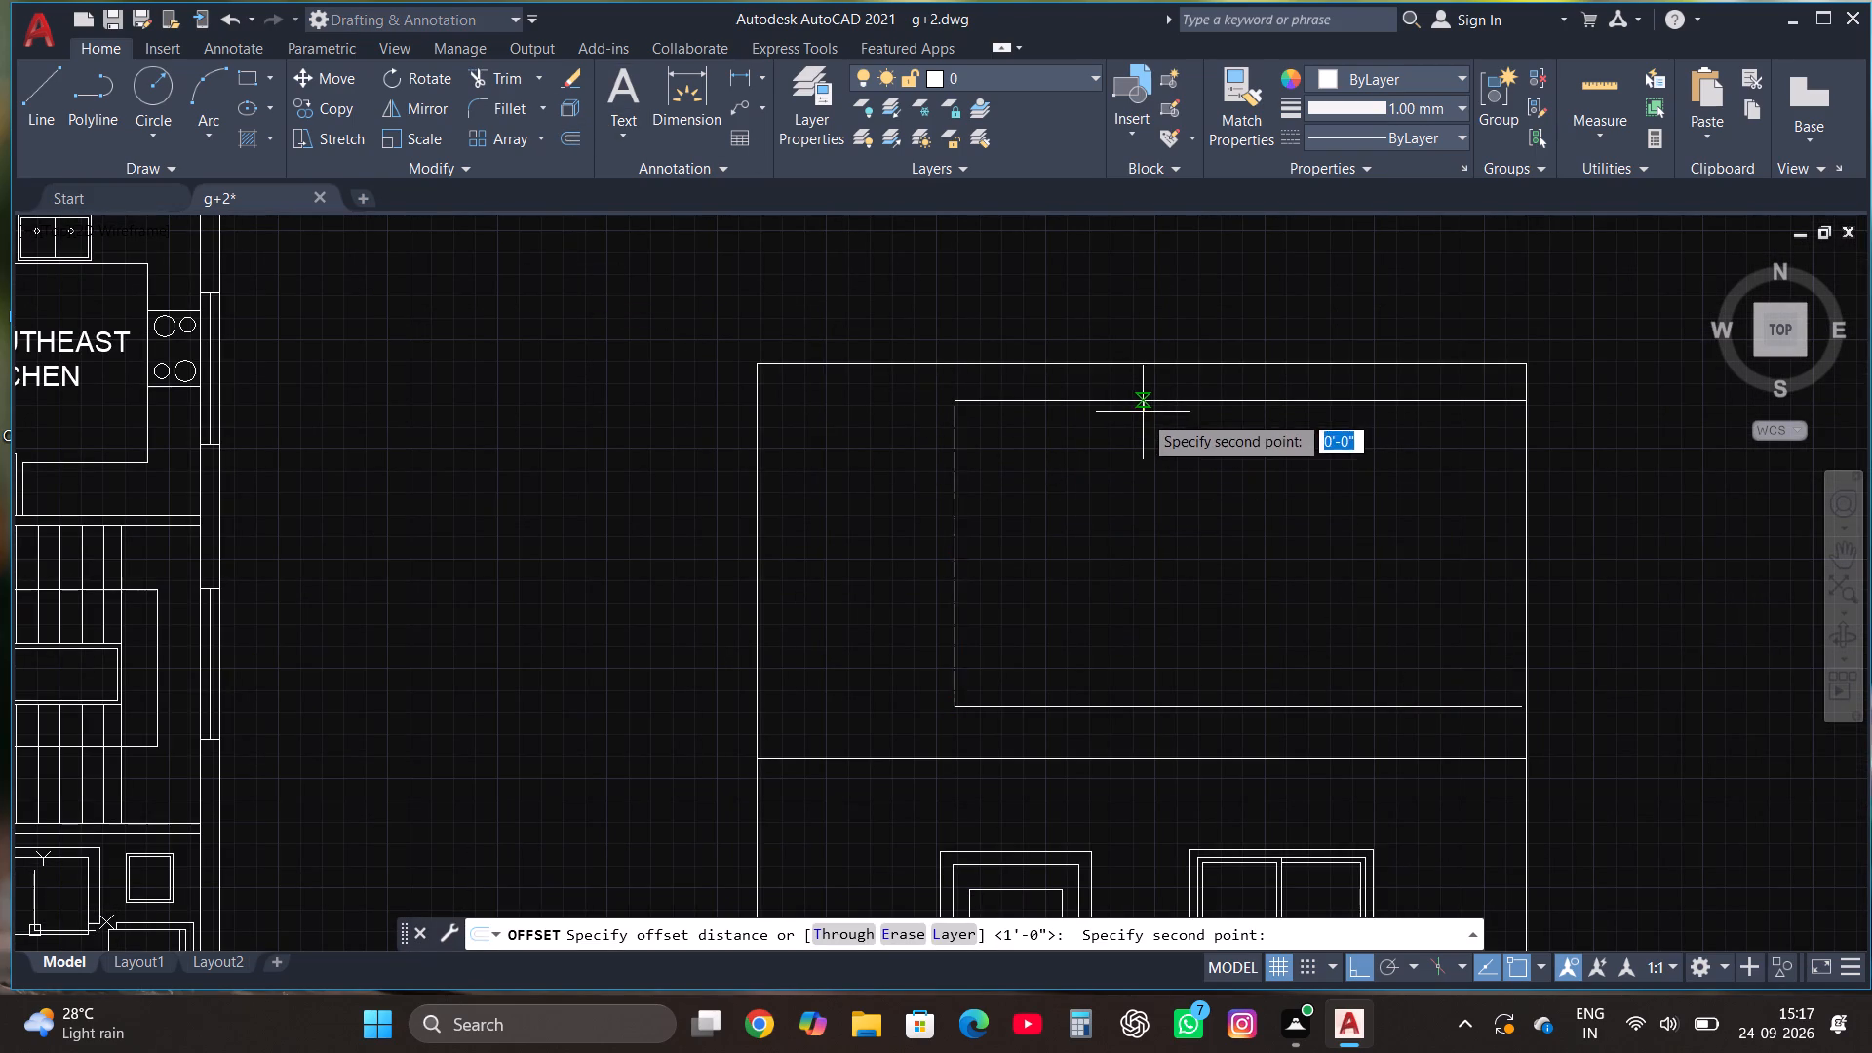
left_click(1143, 428)
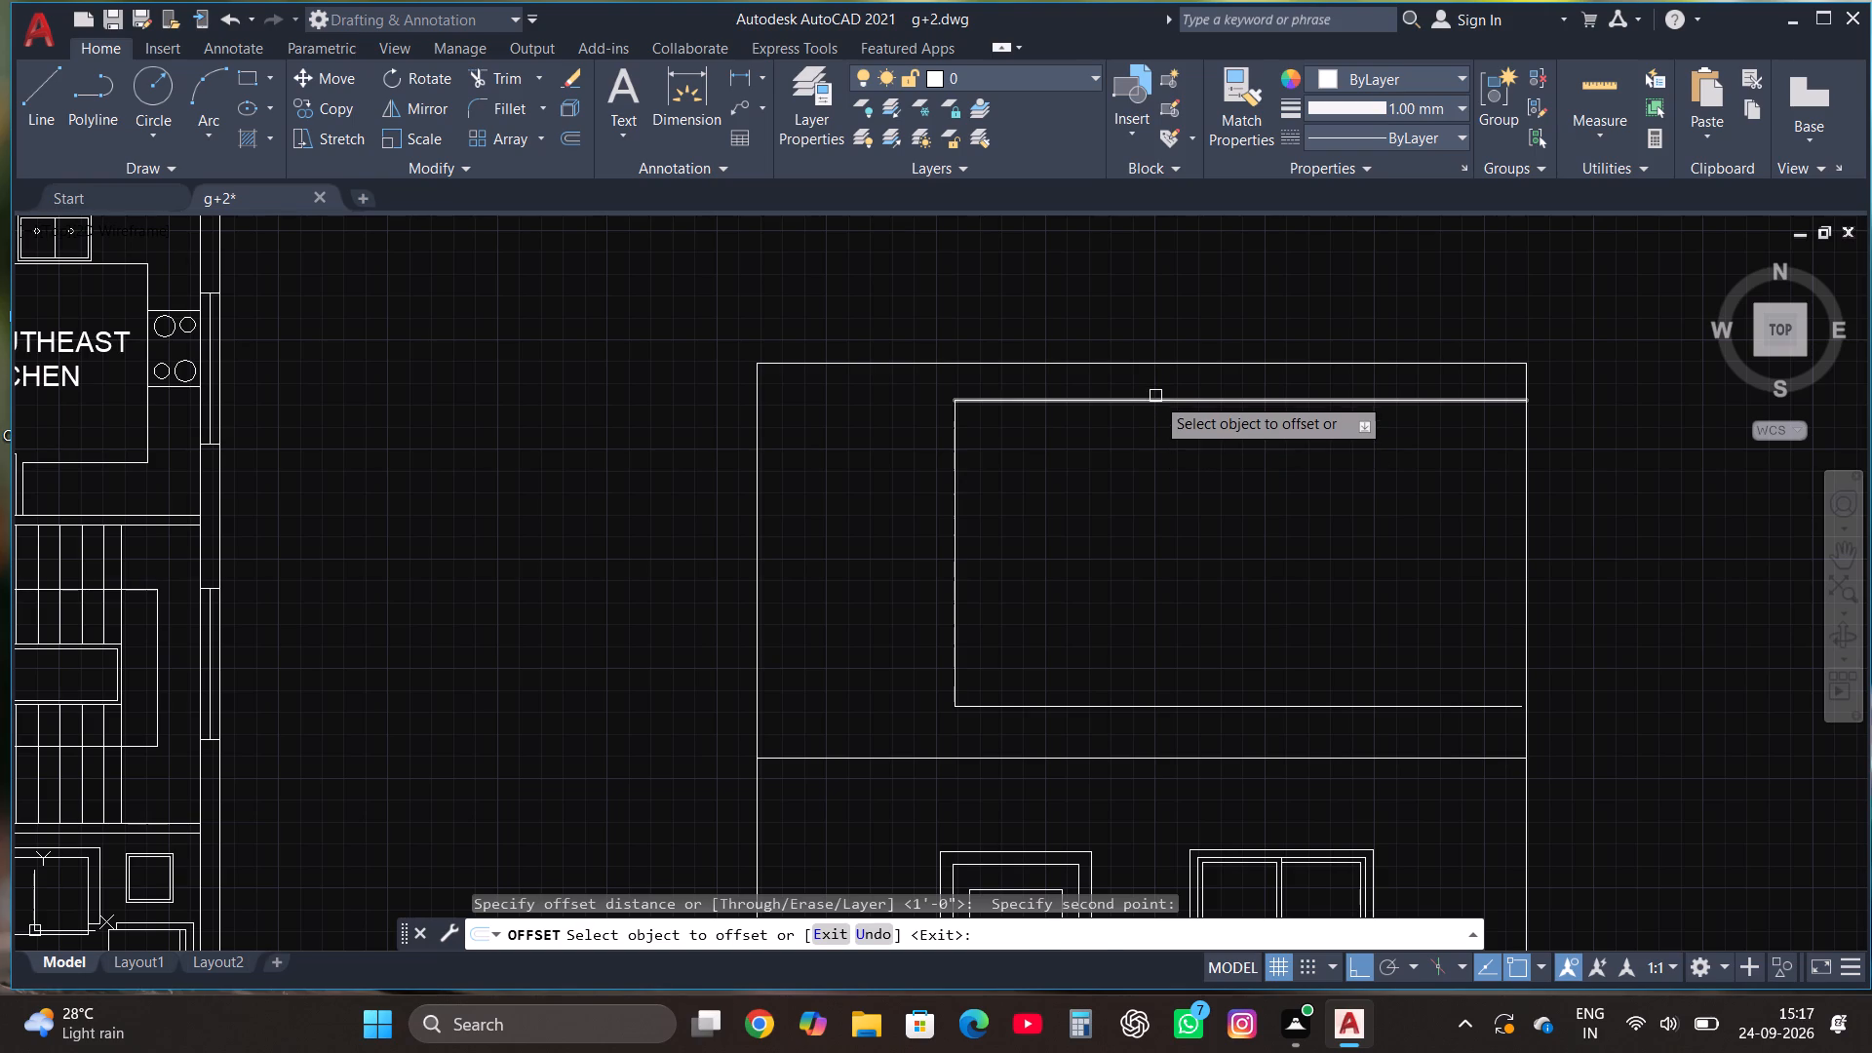
left_click(1157, 399)
left_click(1159, 545)
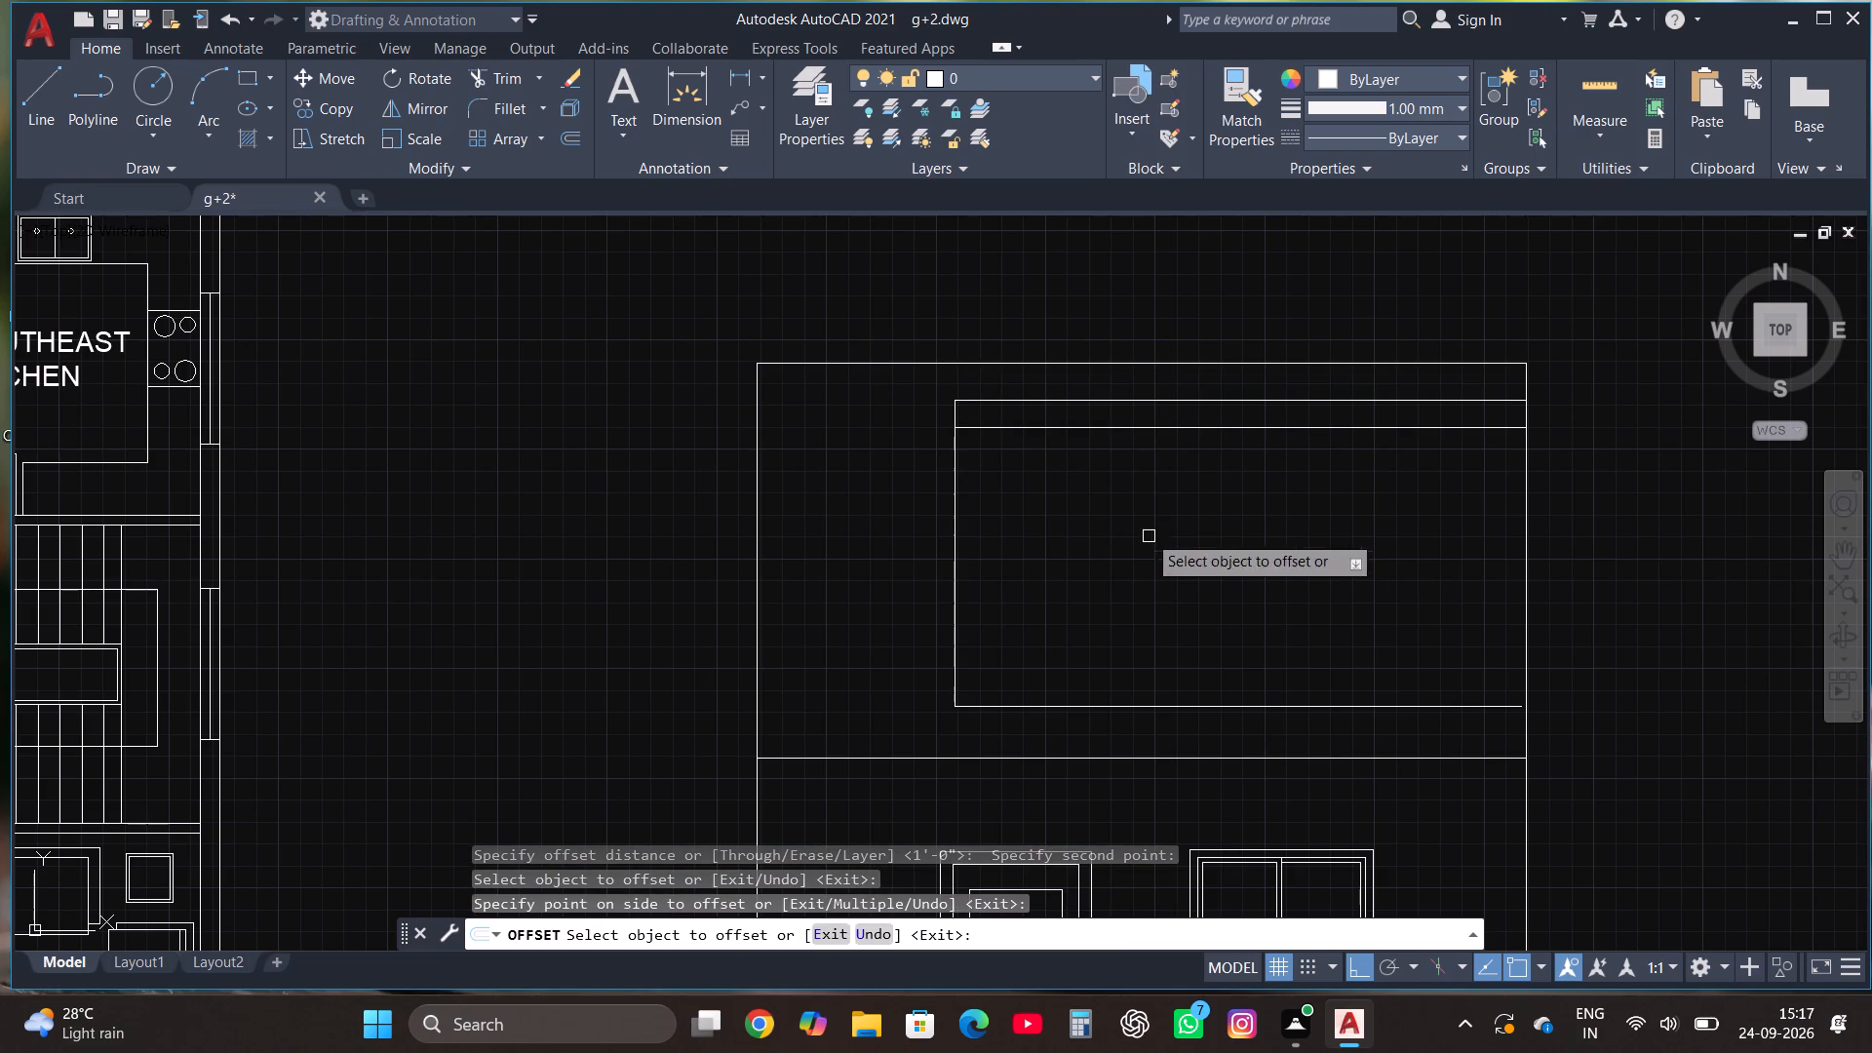
left_click(956, 527)
left_click(1120, 524)
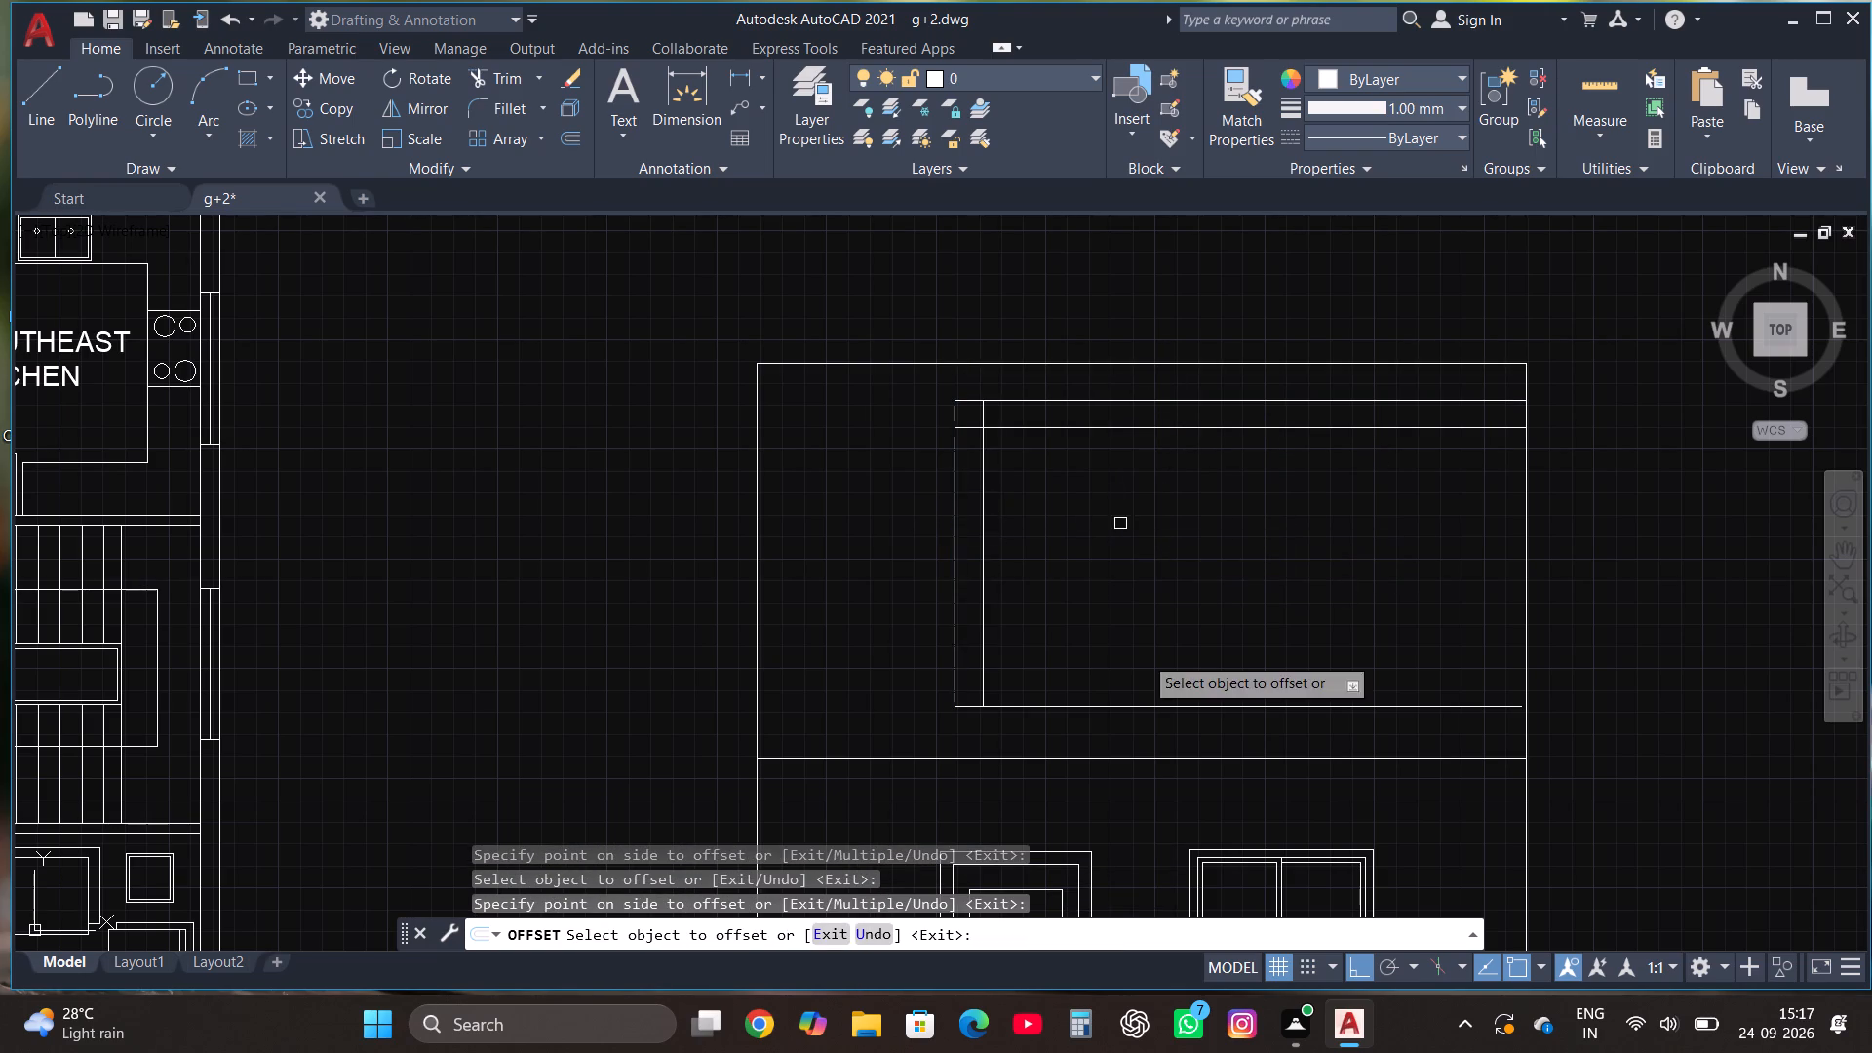
left_click(1141, 703)
left_click(1152, 637)
key("Escape")
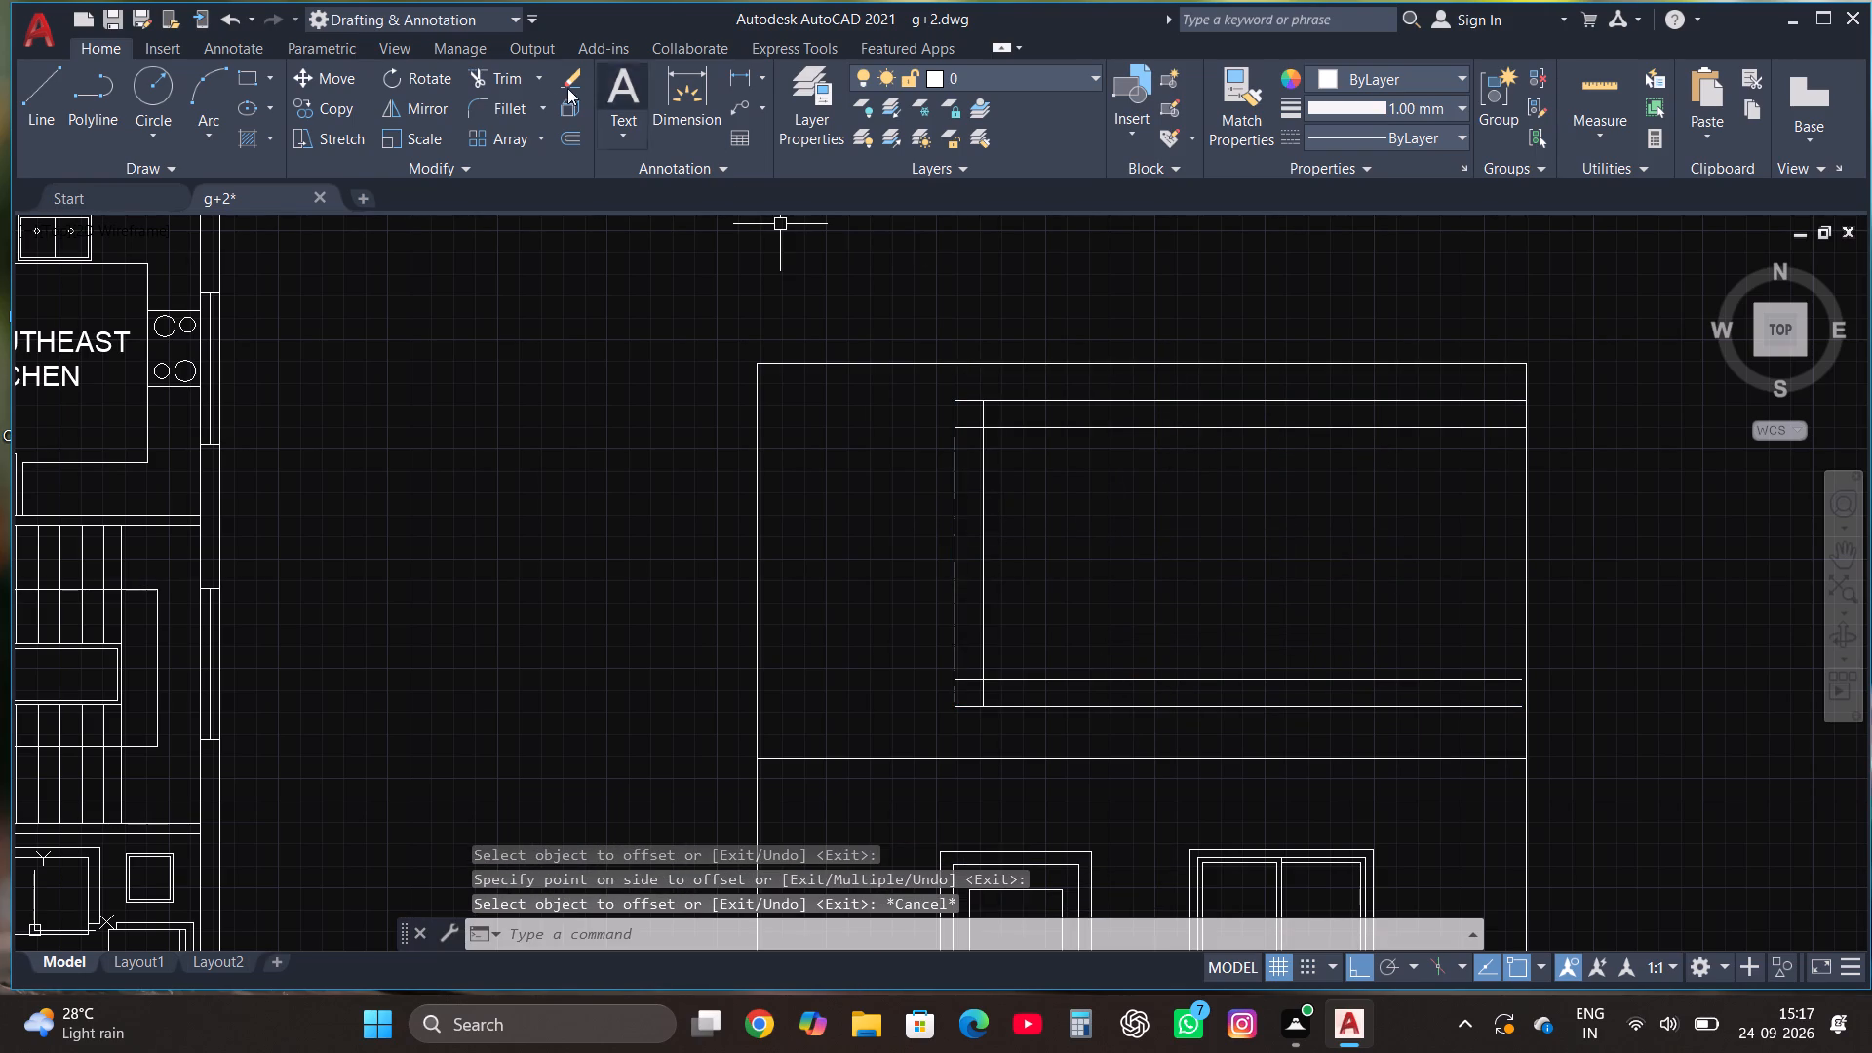
Trim the crossing ends of the offset lines at the inner frame's upper and lower west corners.
left_click(498, 81)
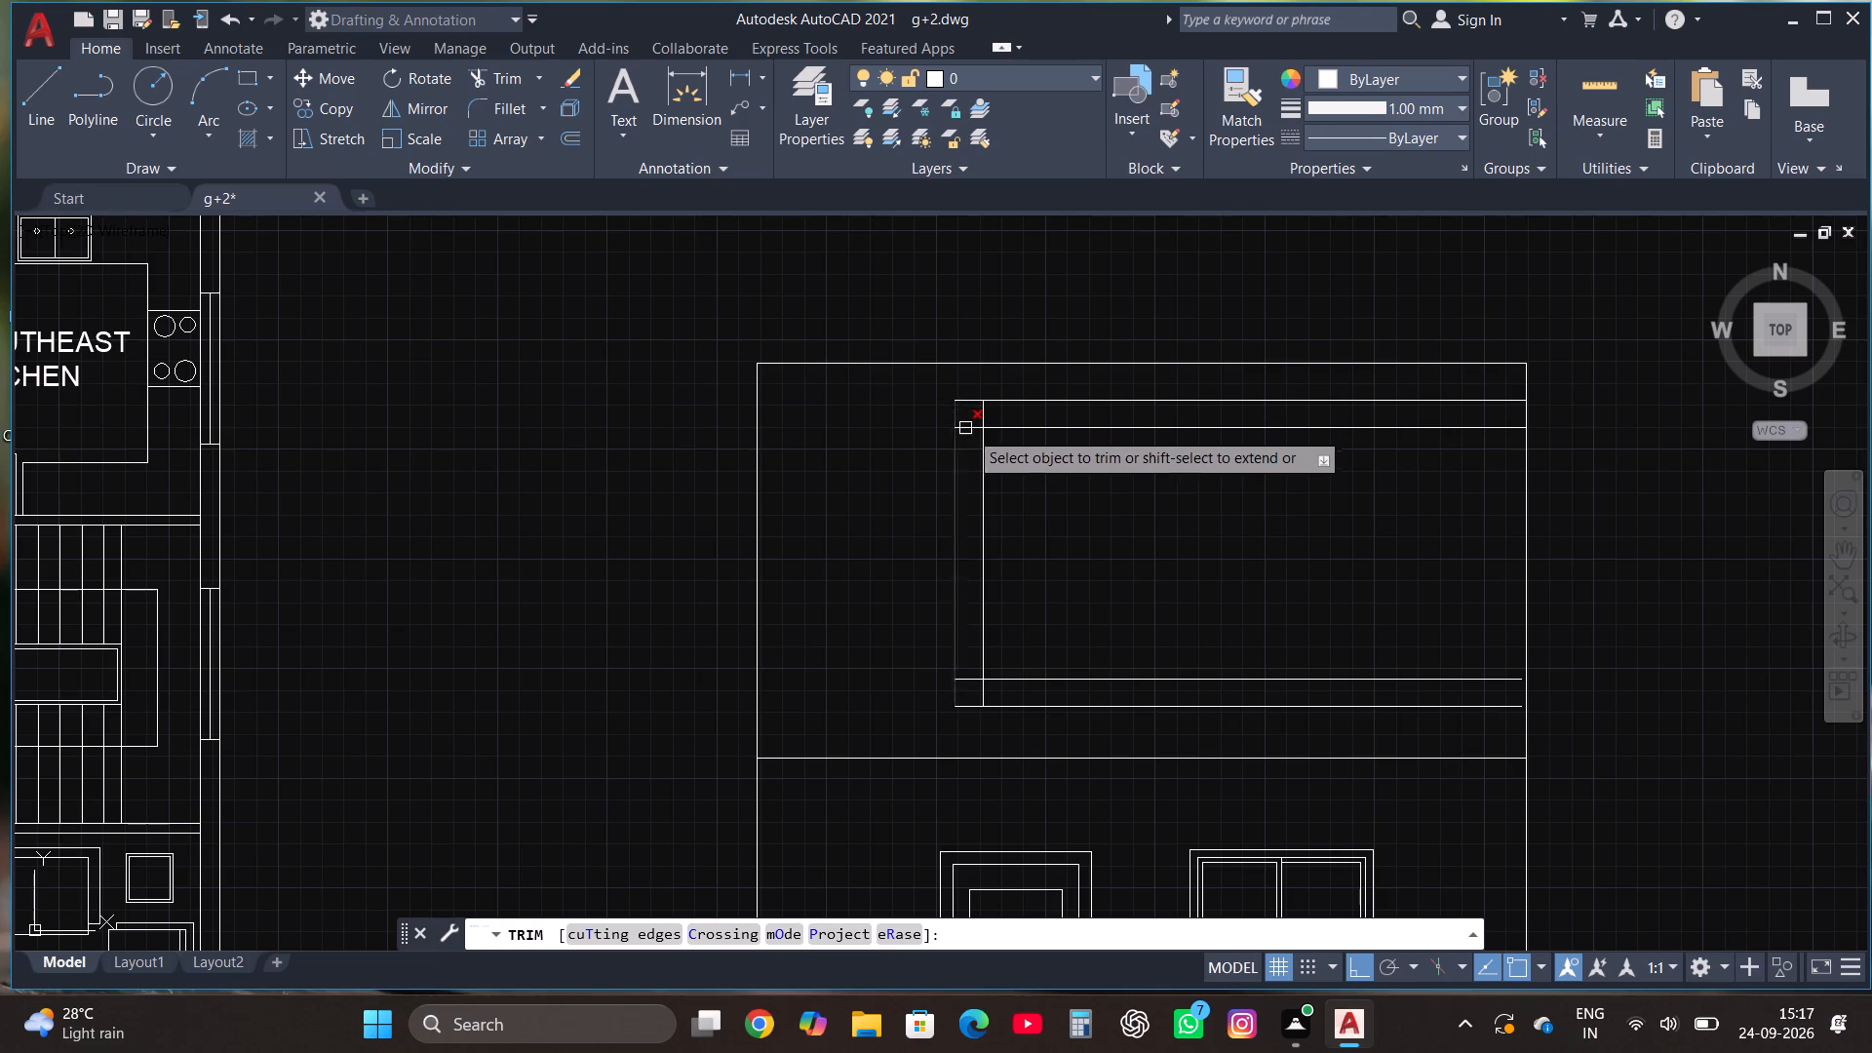
left_click(973, 432)
left_click(980, 414)
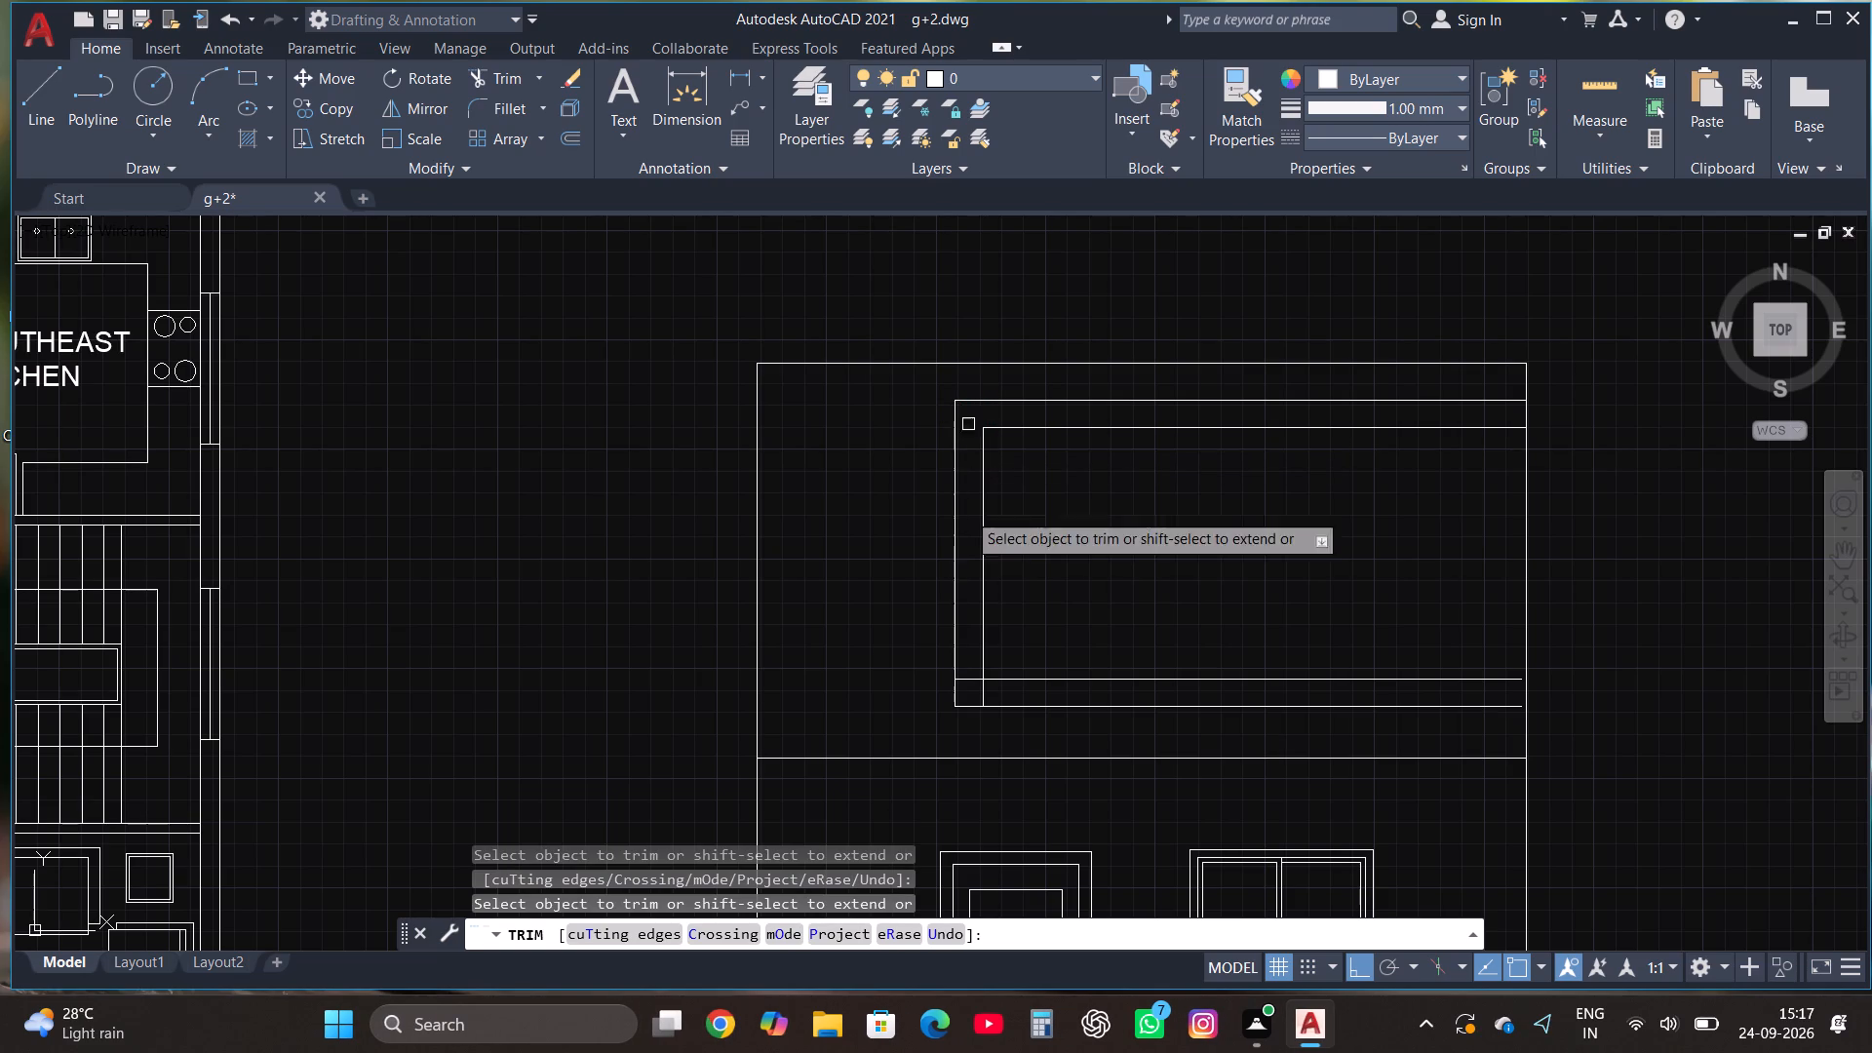
left_click(973, 680)
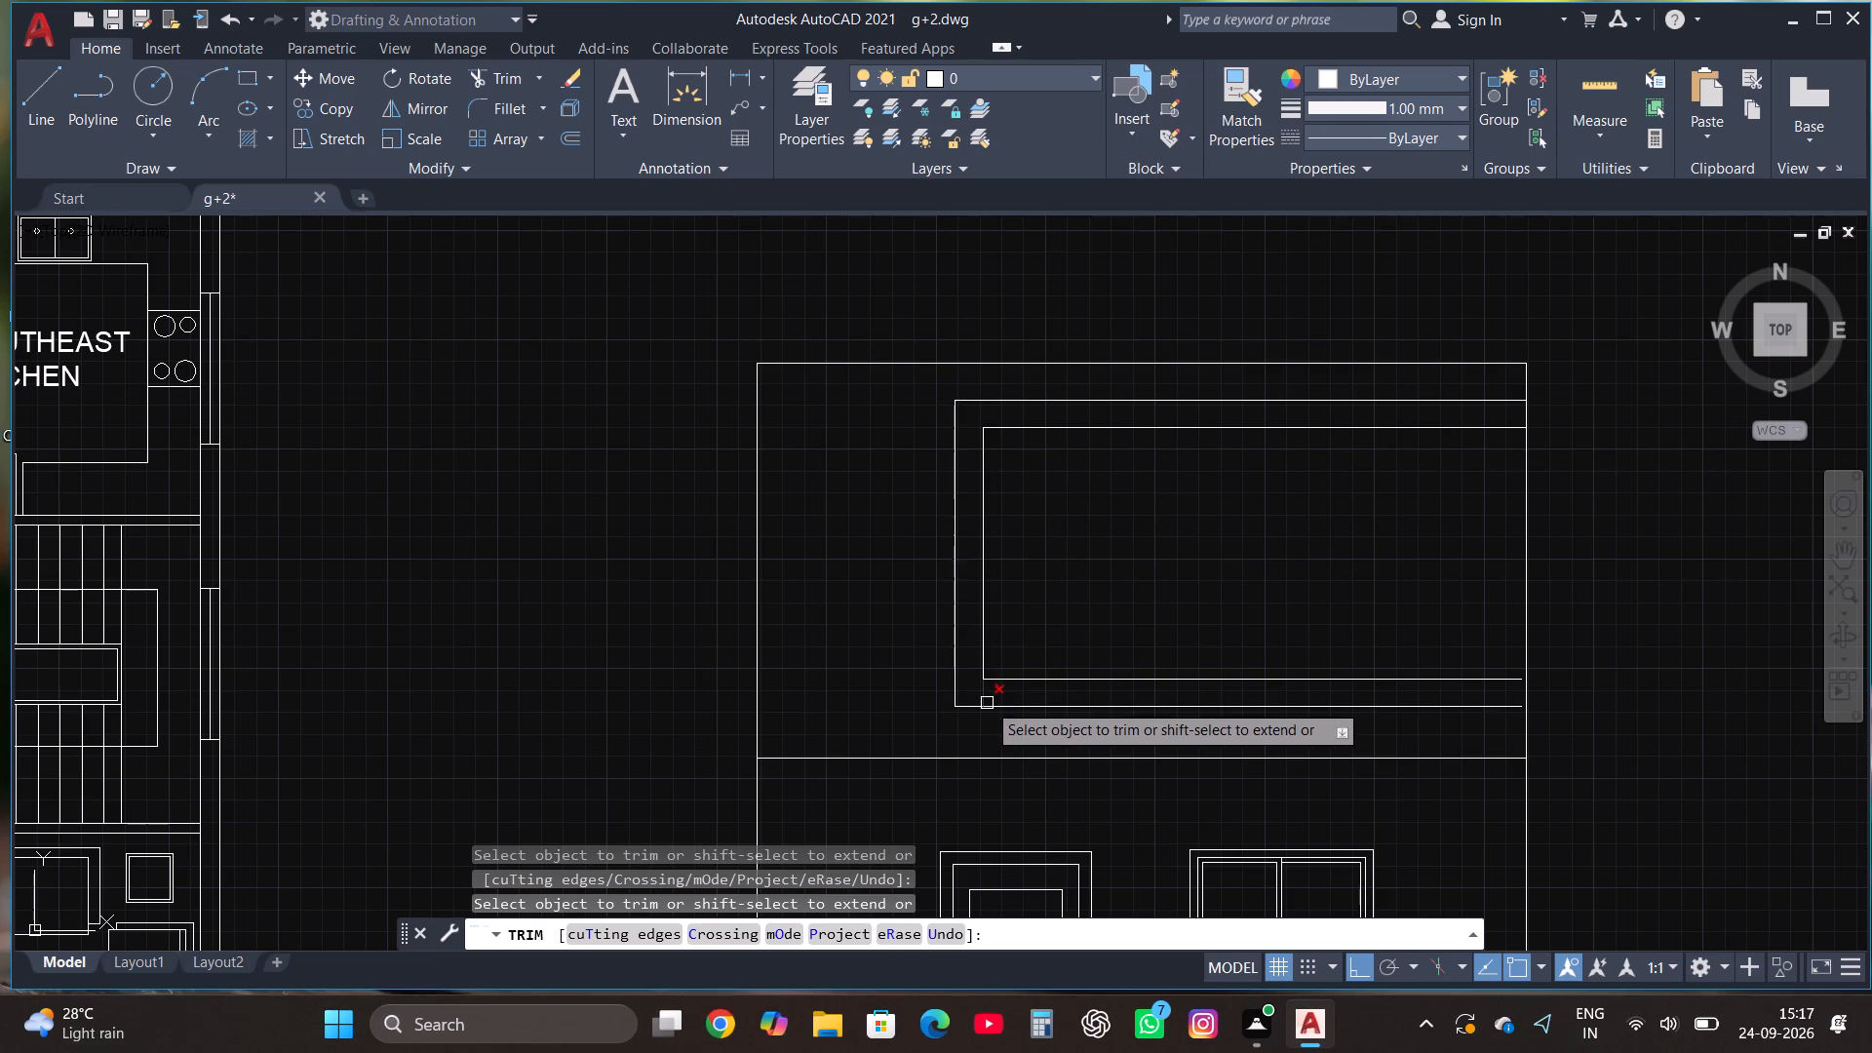
left_click(985, 697)
key("Escape")
Draw the top storey's outline: 15' up from the elevation's top west corner, across to the east wall line, and down onto that wall.
scroll(984, 697, "down", 2)
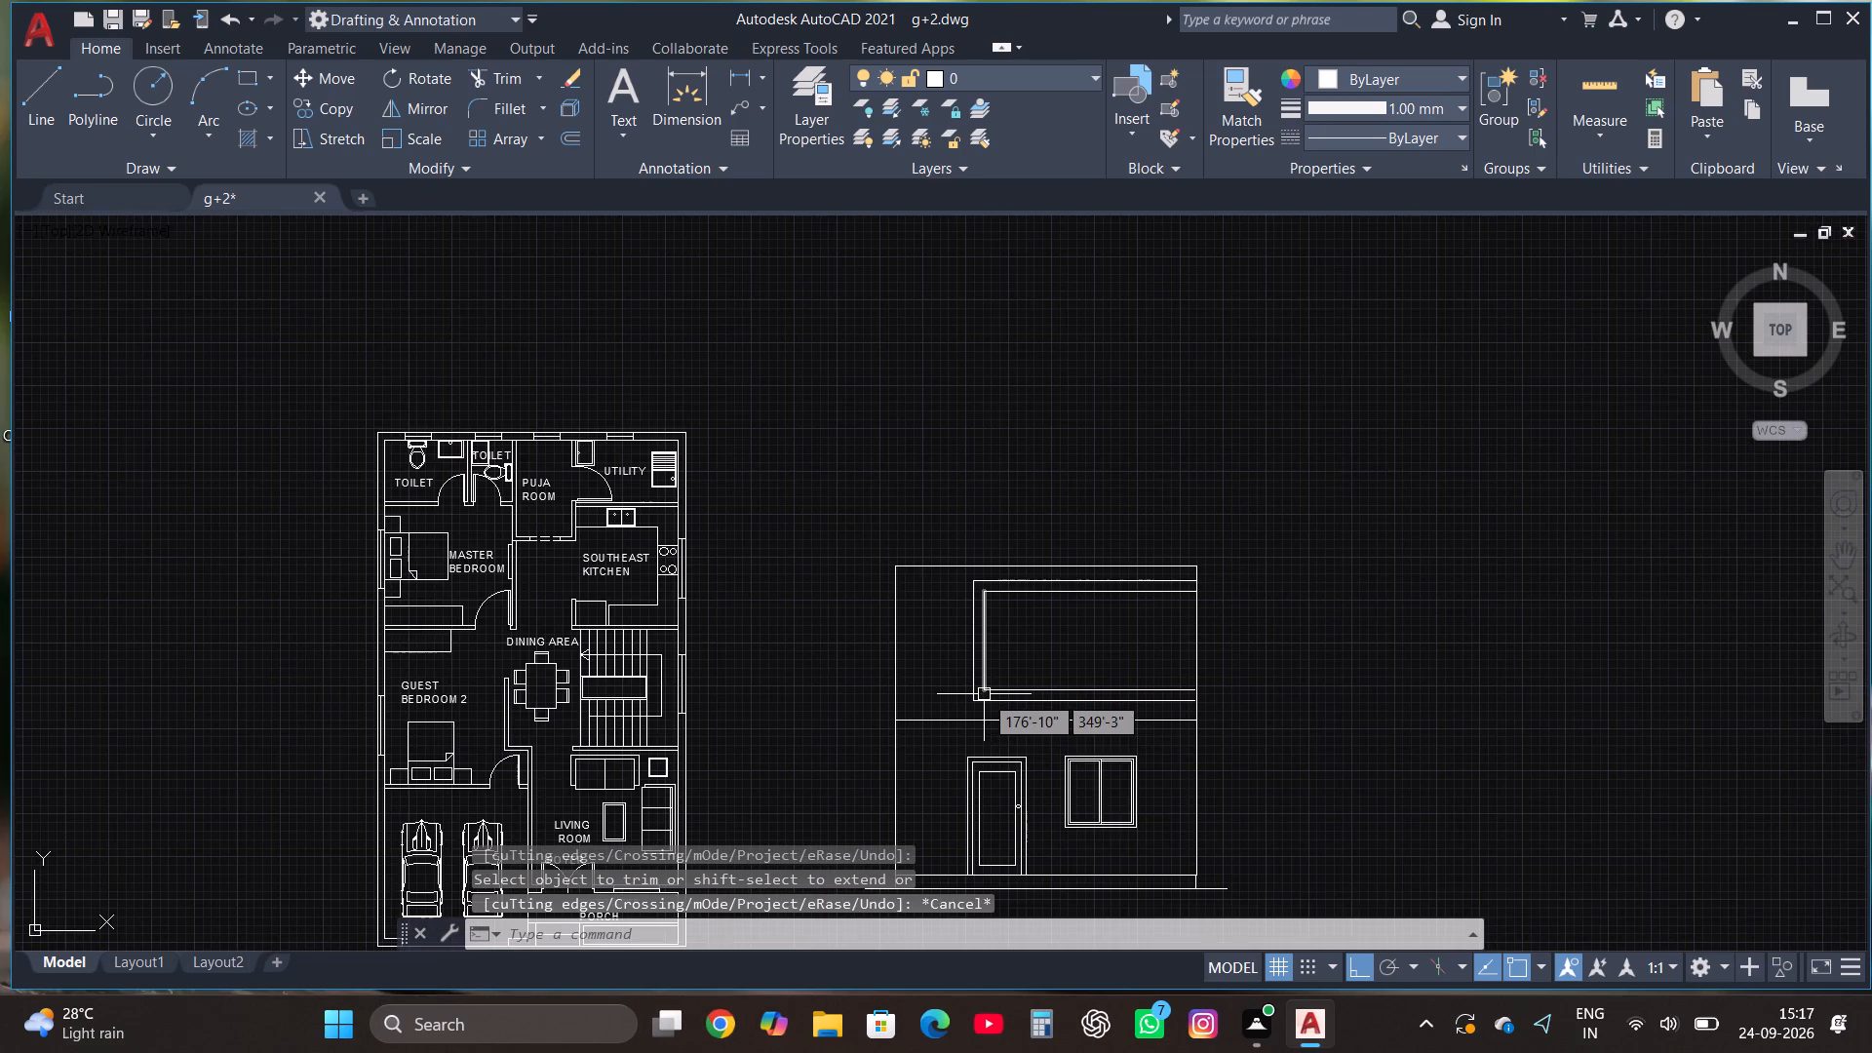
scroll(970, 702, "down", 2)
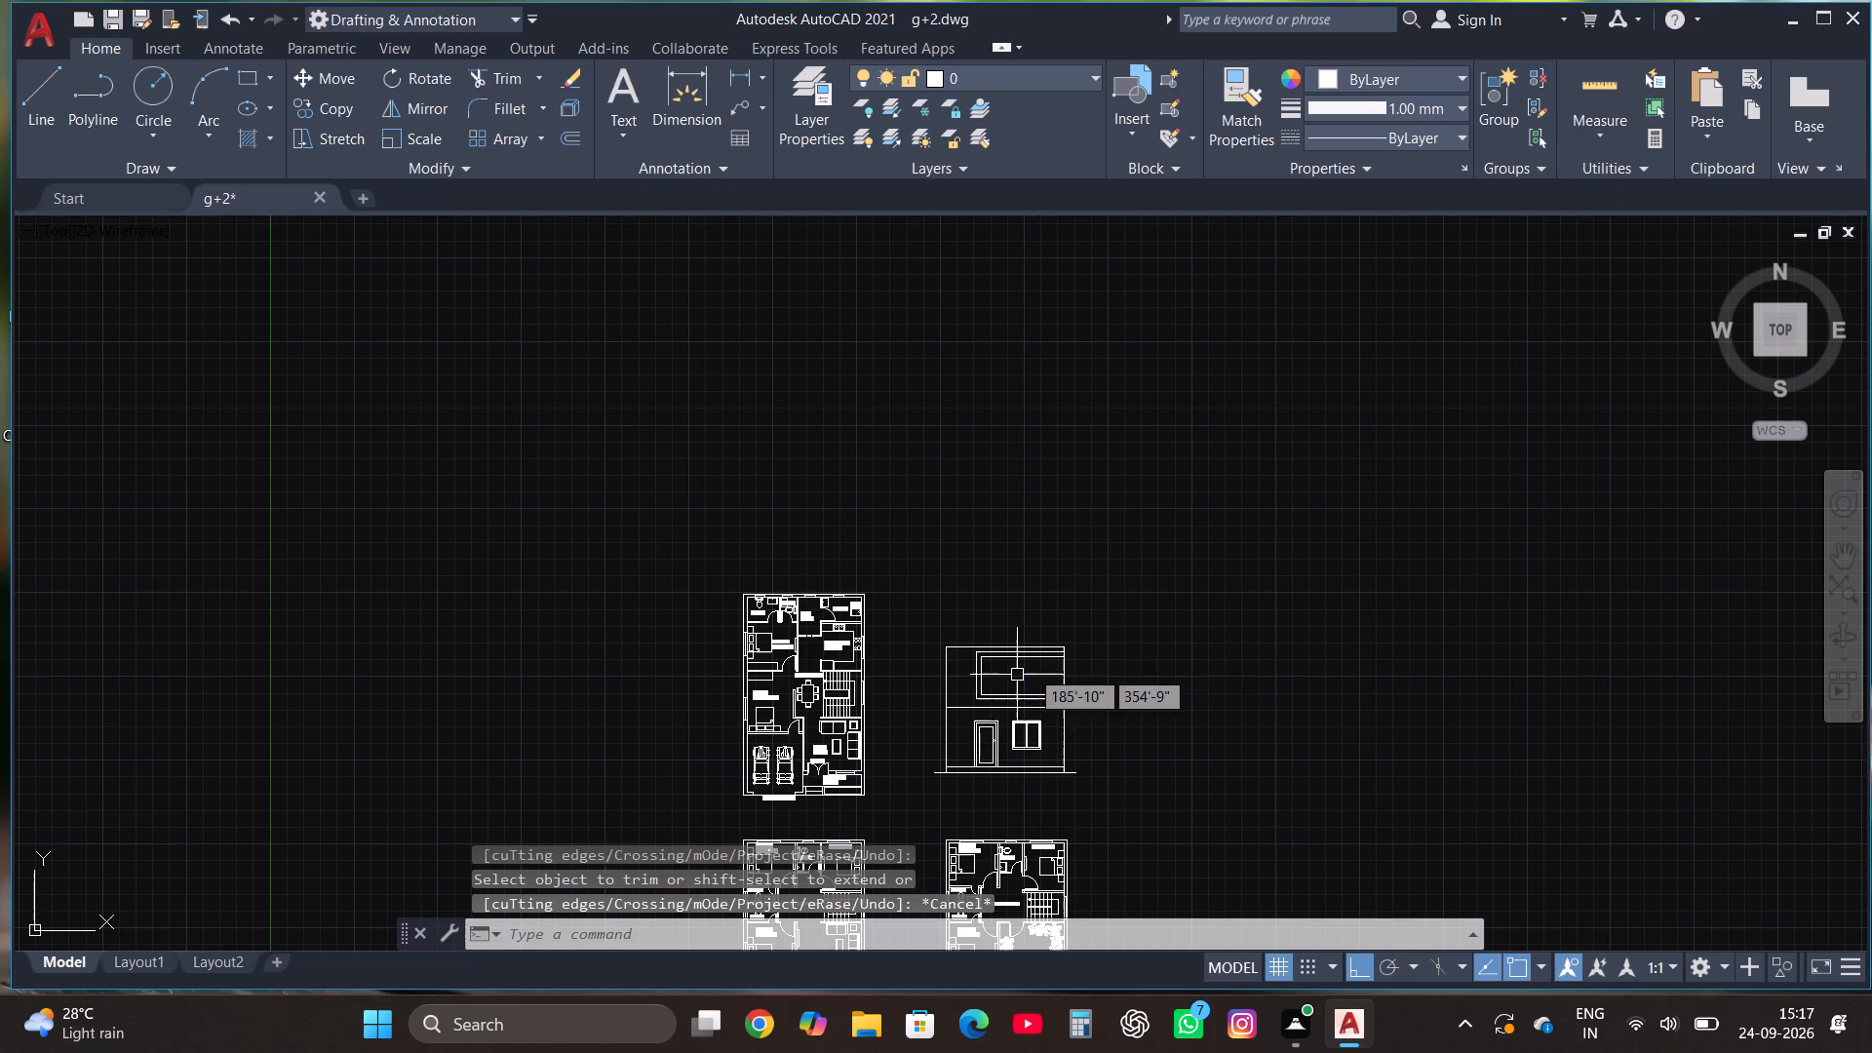
scroll(1027, 658, "up", 2)
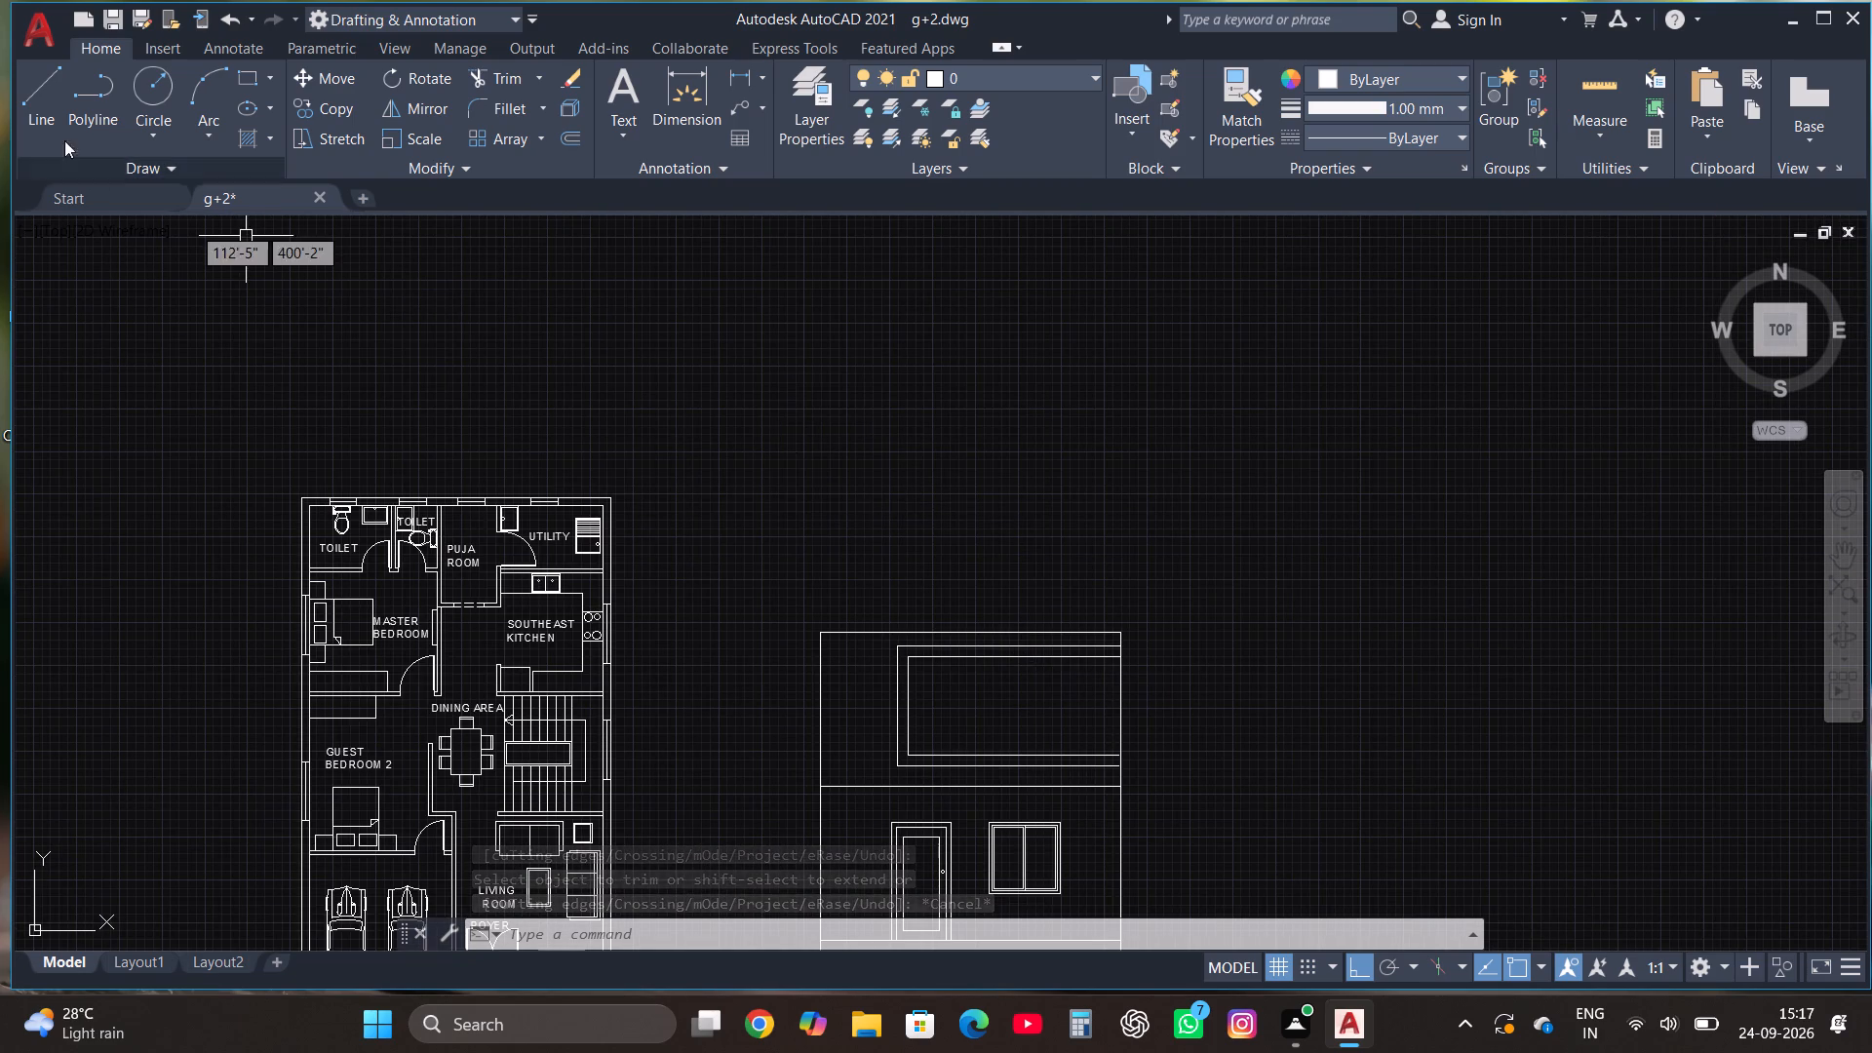
left_click(40, 99)
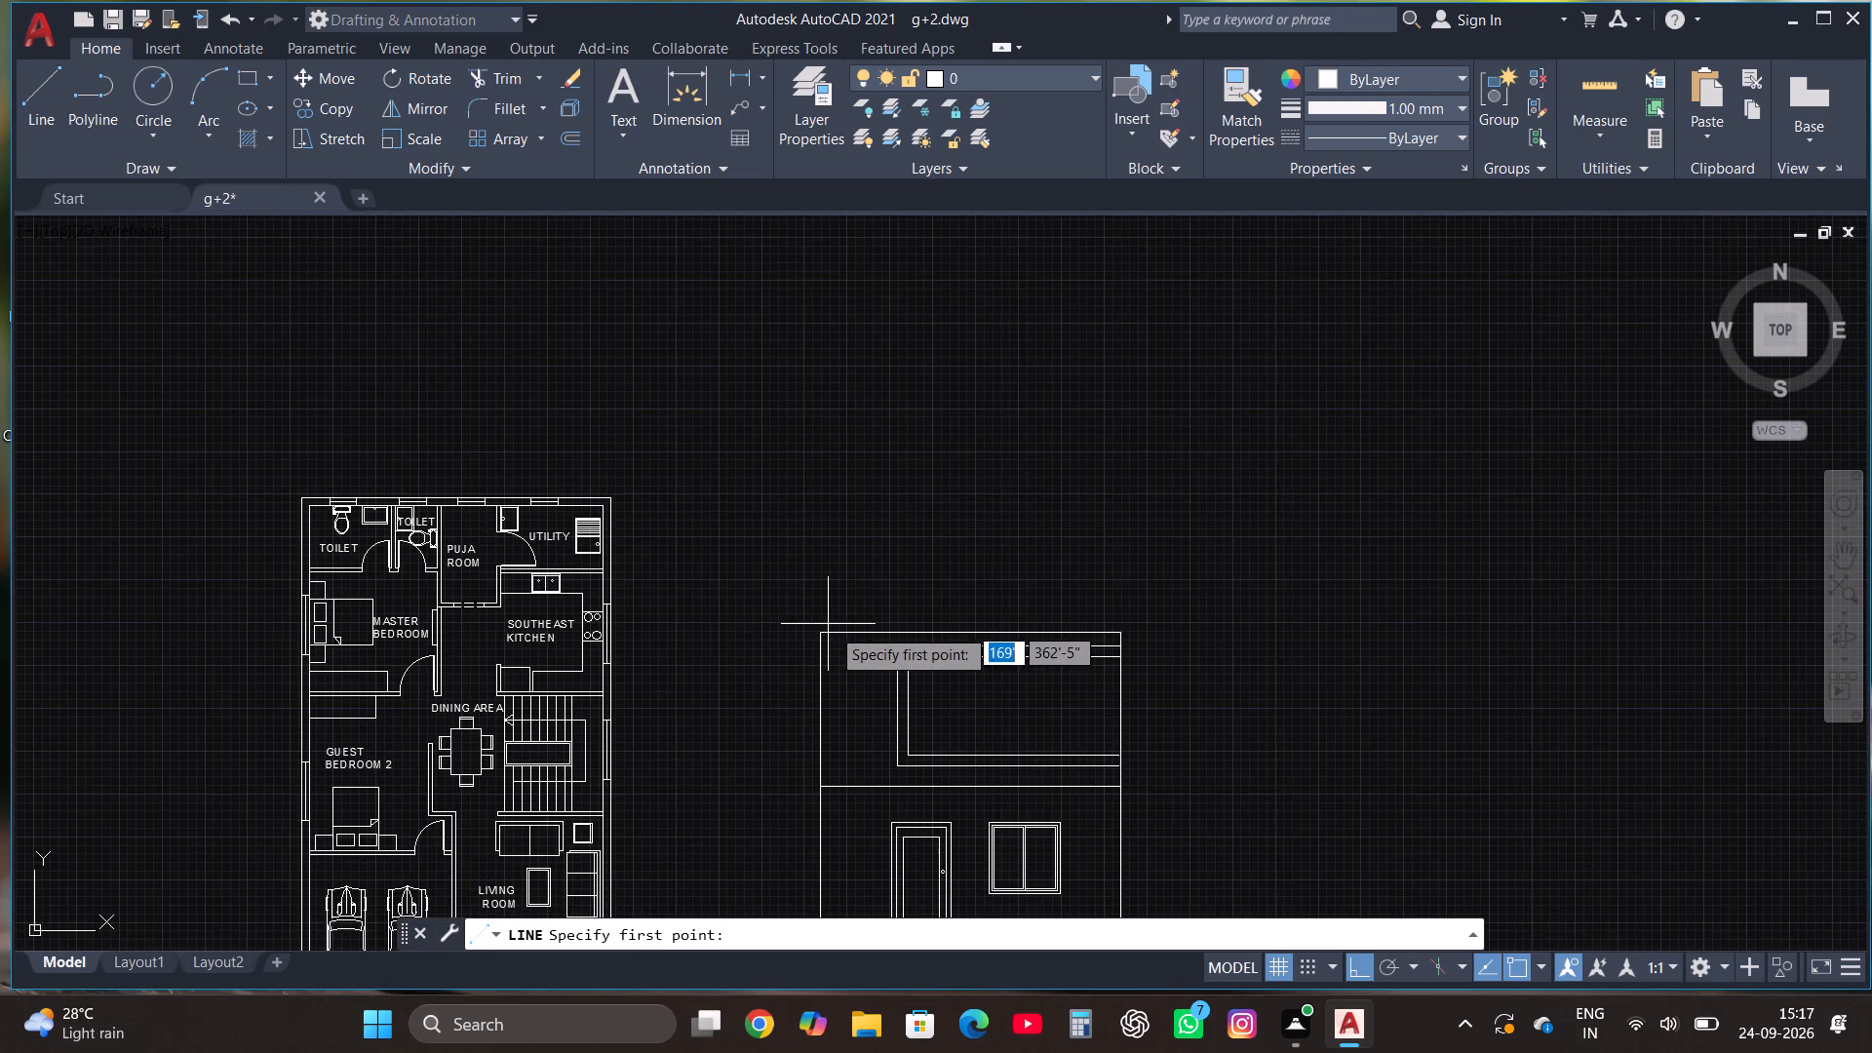
left_click(816, 638)
type("15'")
key("Return")
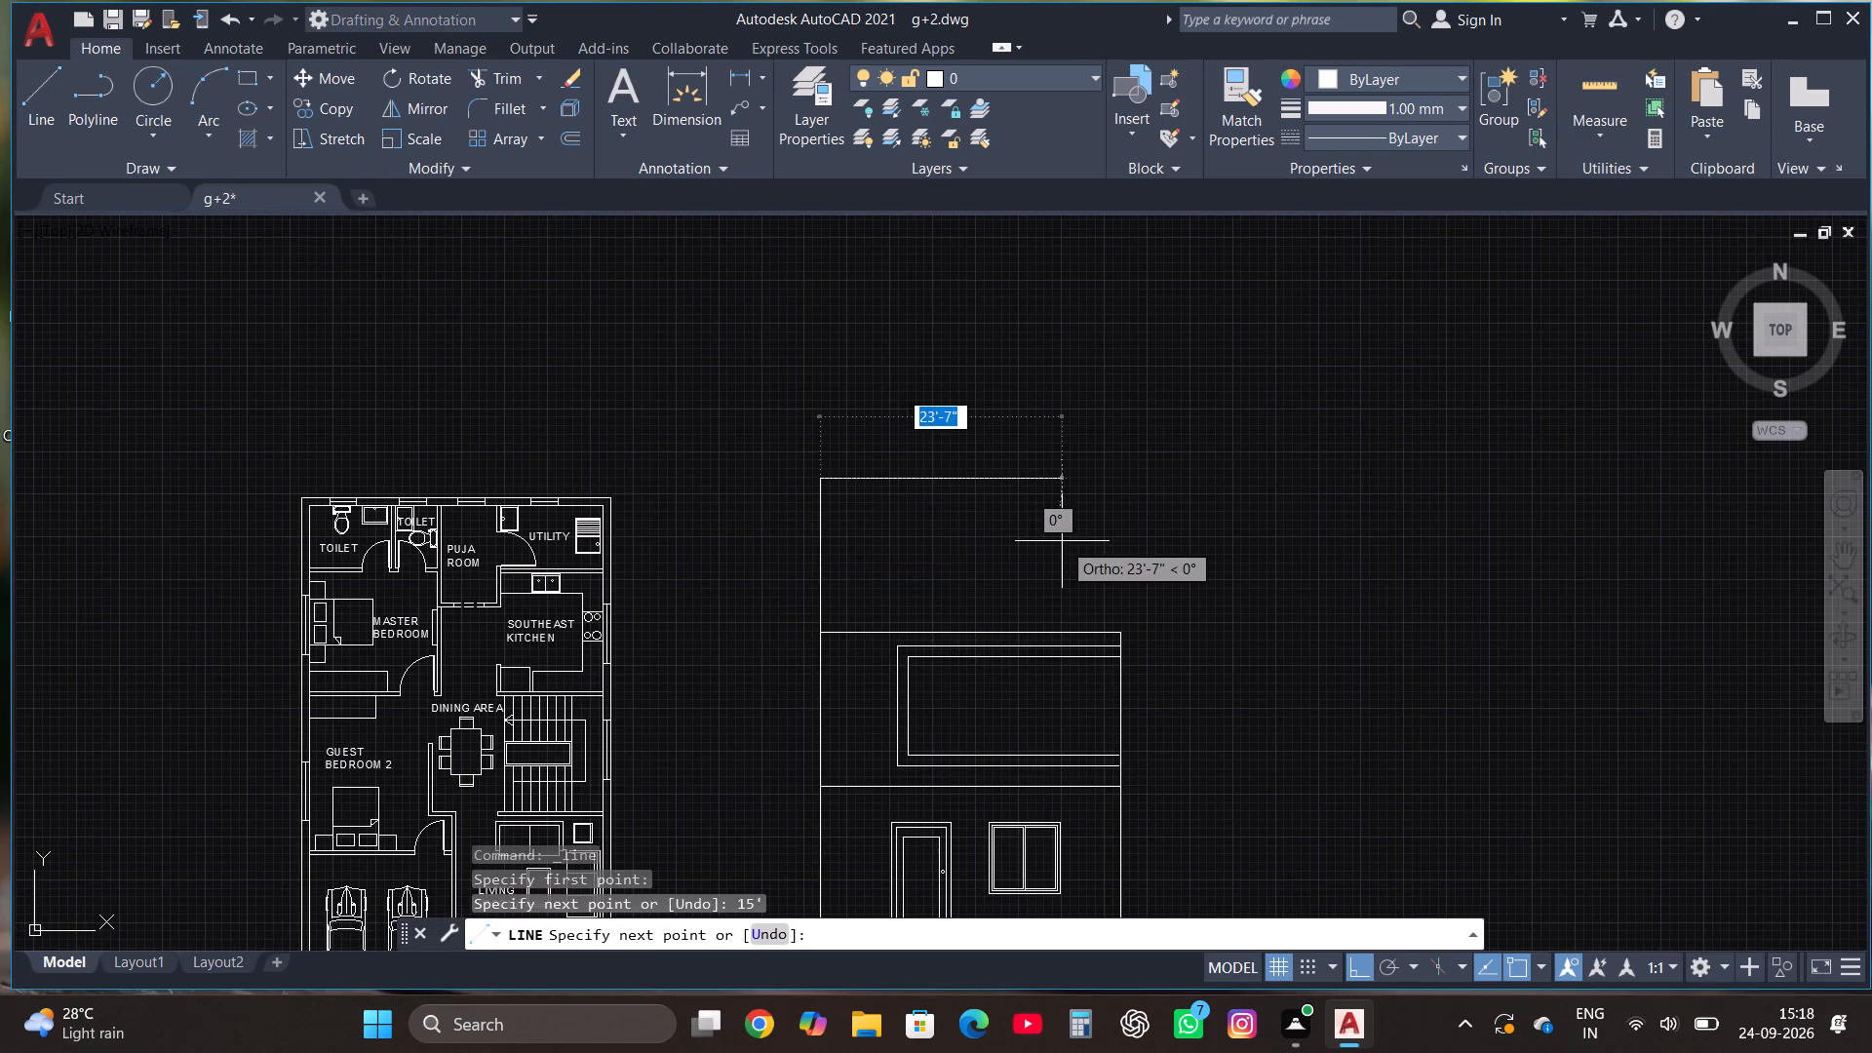
scroll(1062, 543, "down", 1)
scroll(1079, 558, "up", 2)
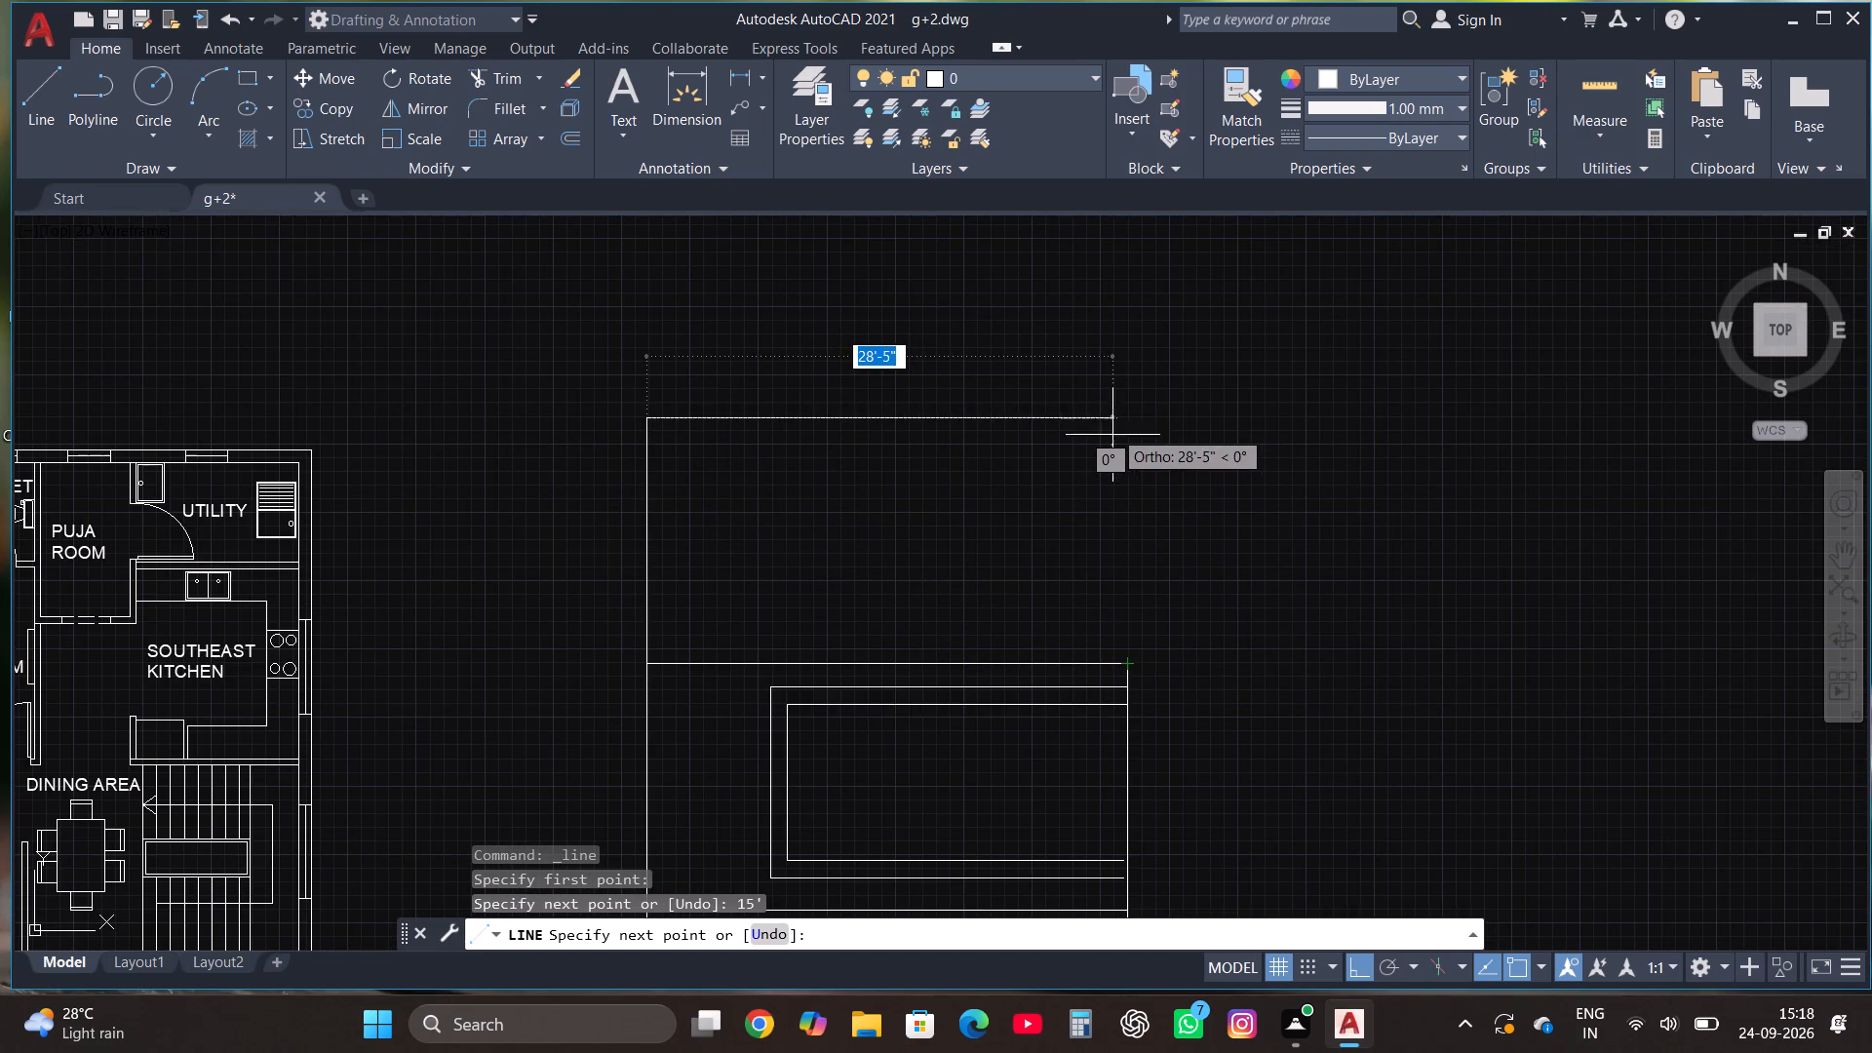
left_click(1125, 645)
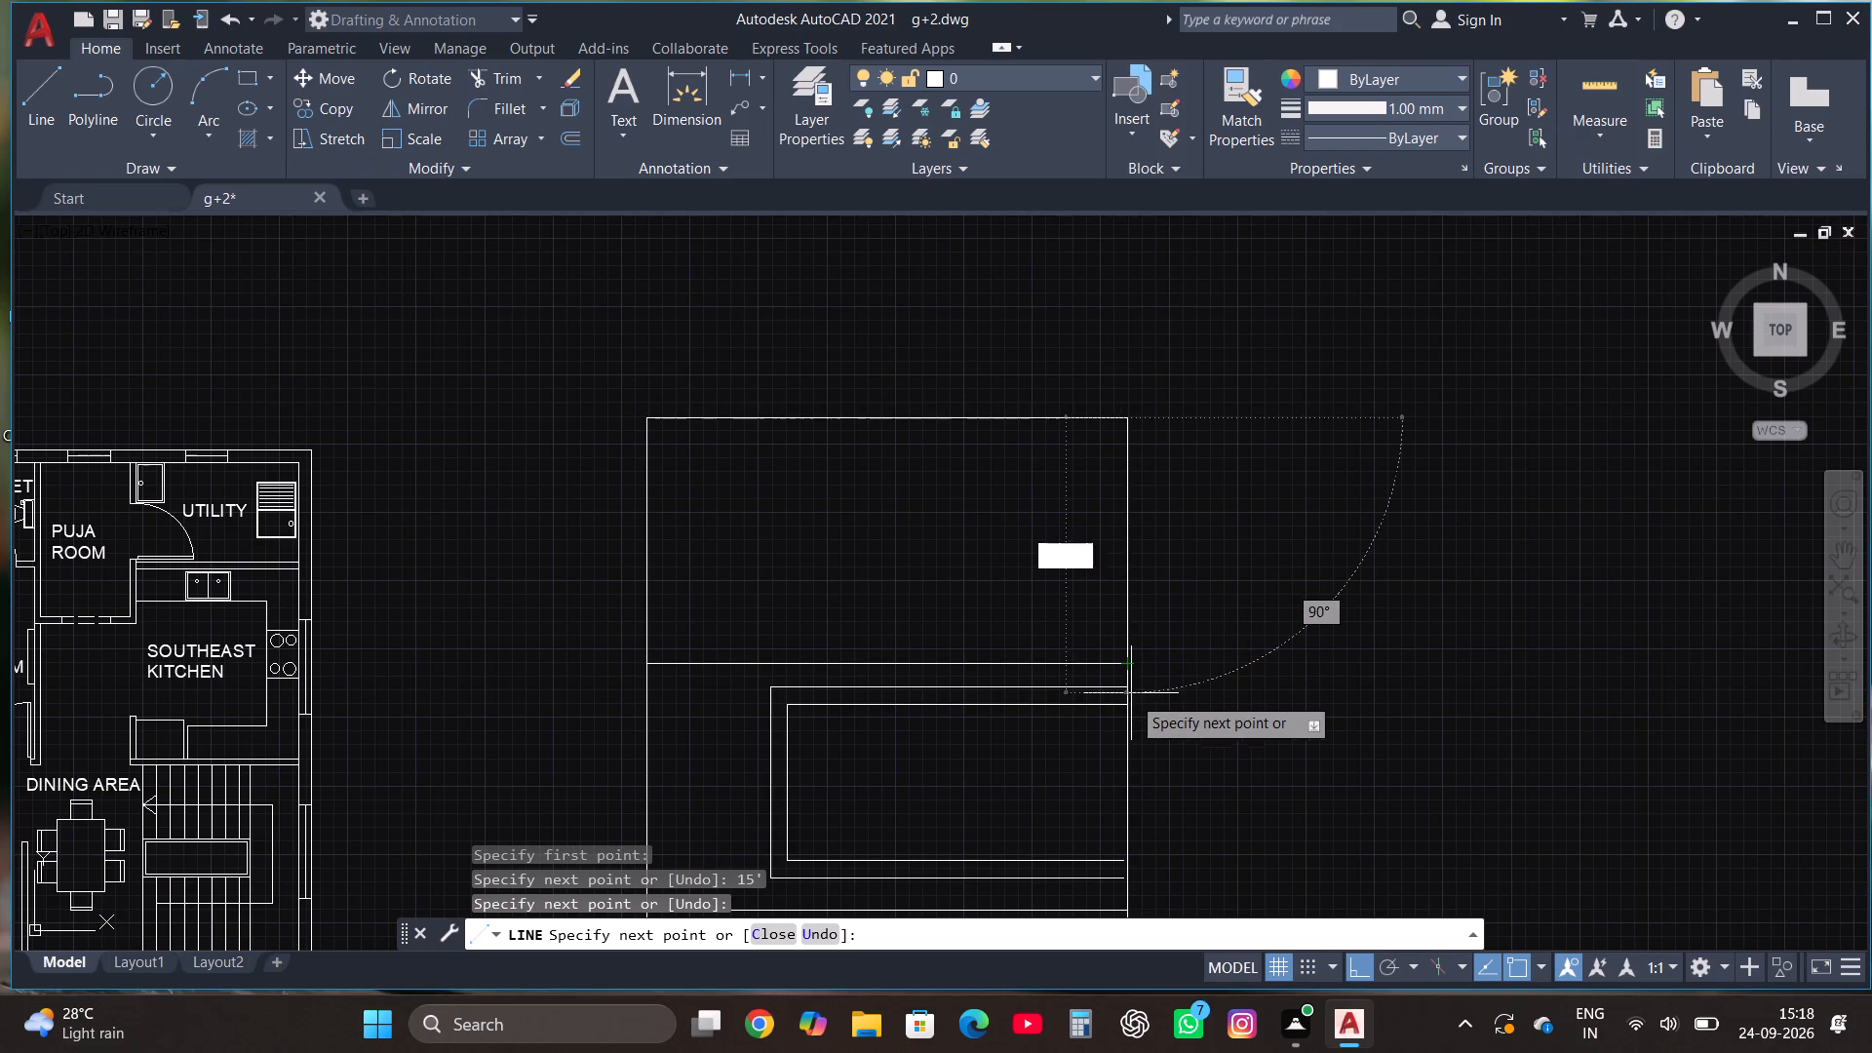
left_click(1129, 757)
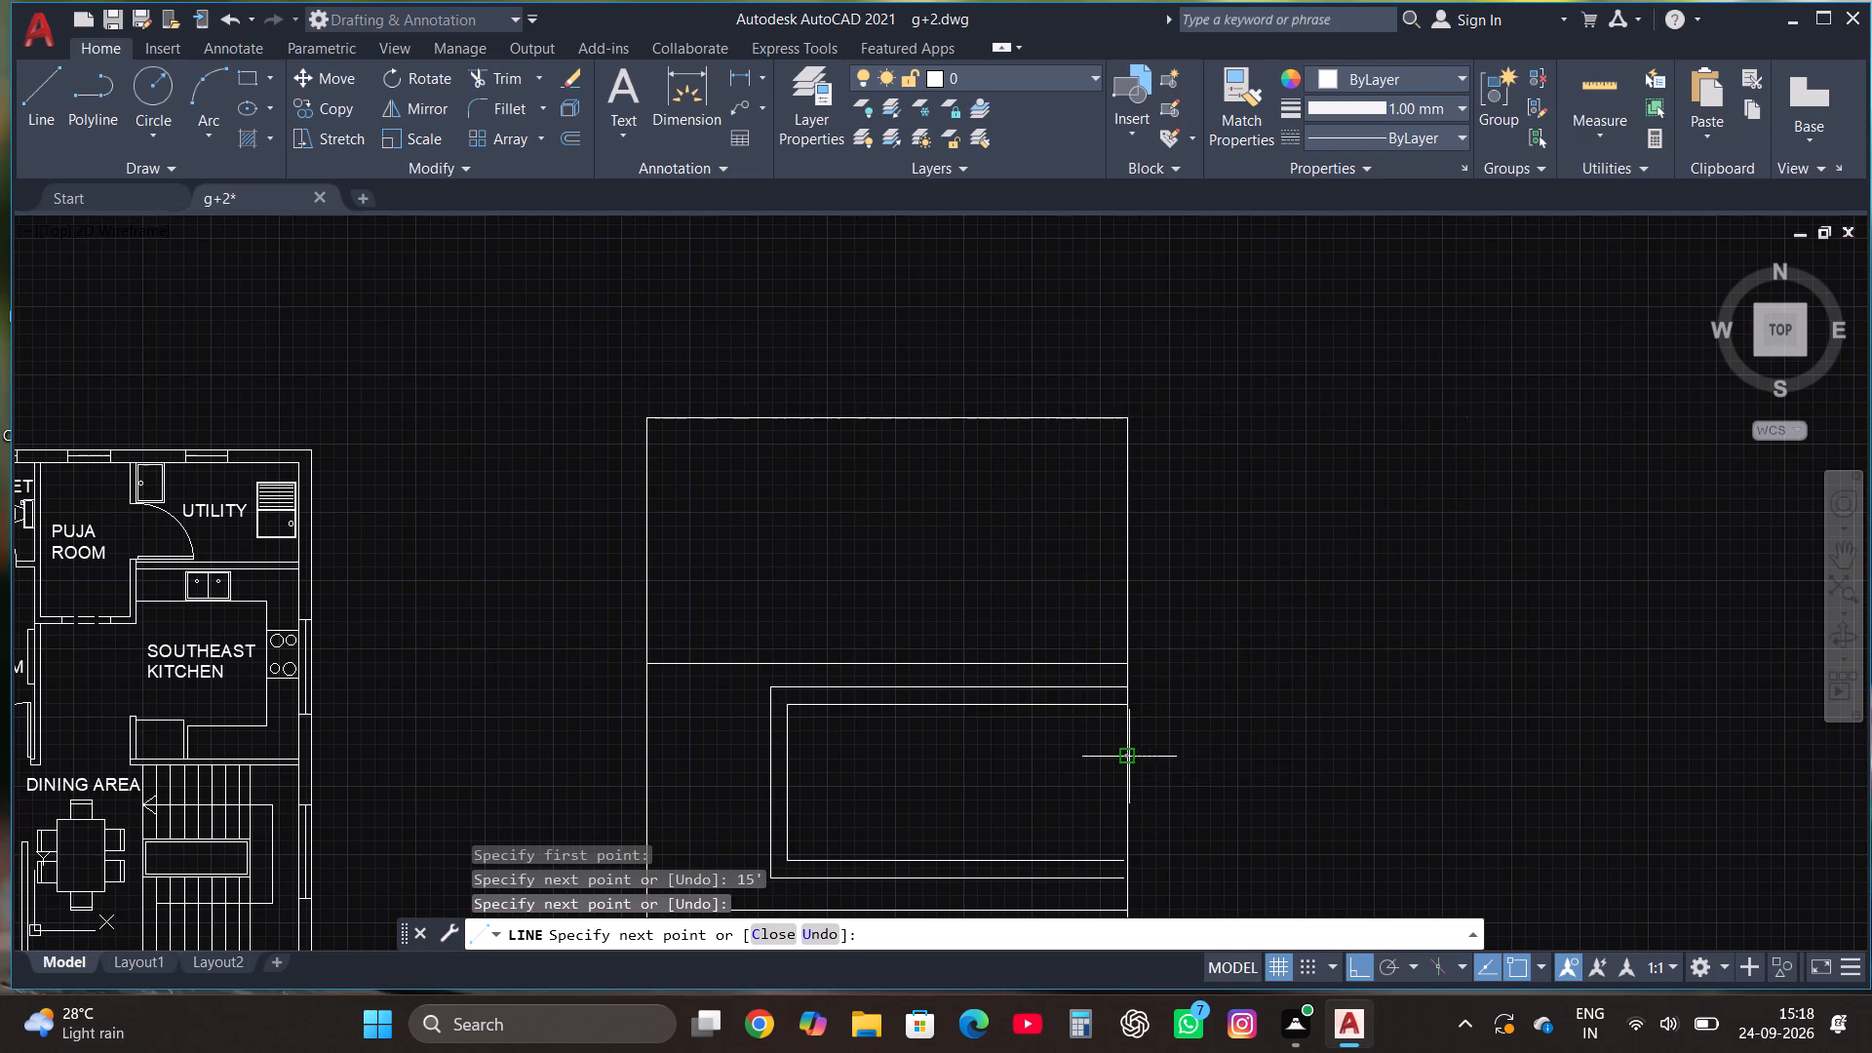
key("Escape")
Draw a vertical line about 23' long from the top storey's base line past its top edge, over a third of the width from the west wall.
scroll(1081, 681, "down", 2)
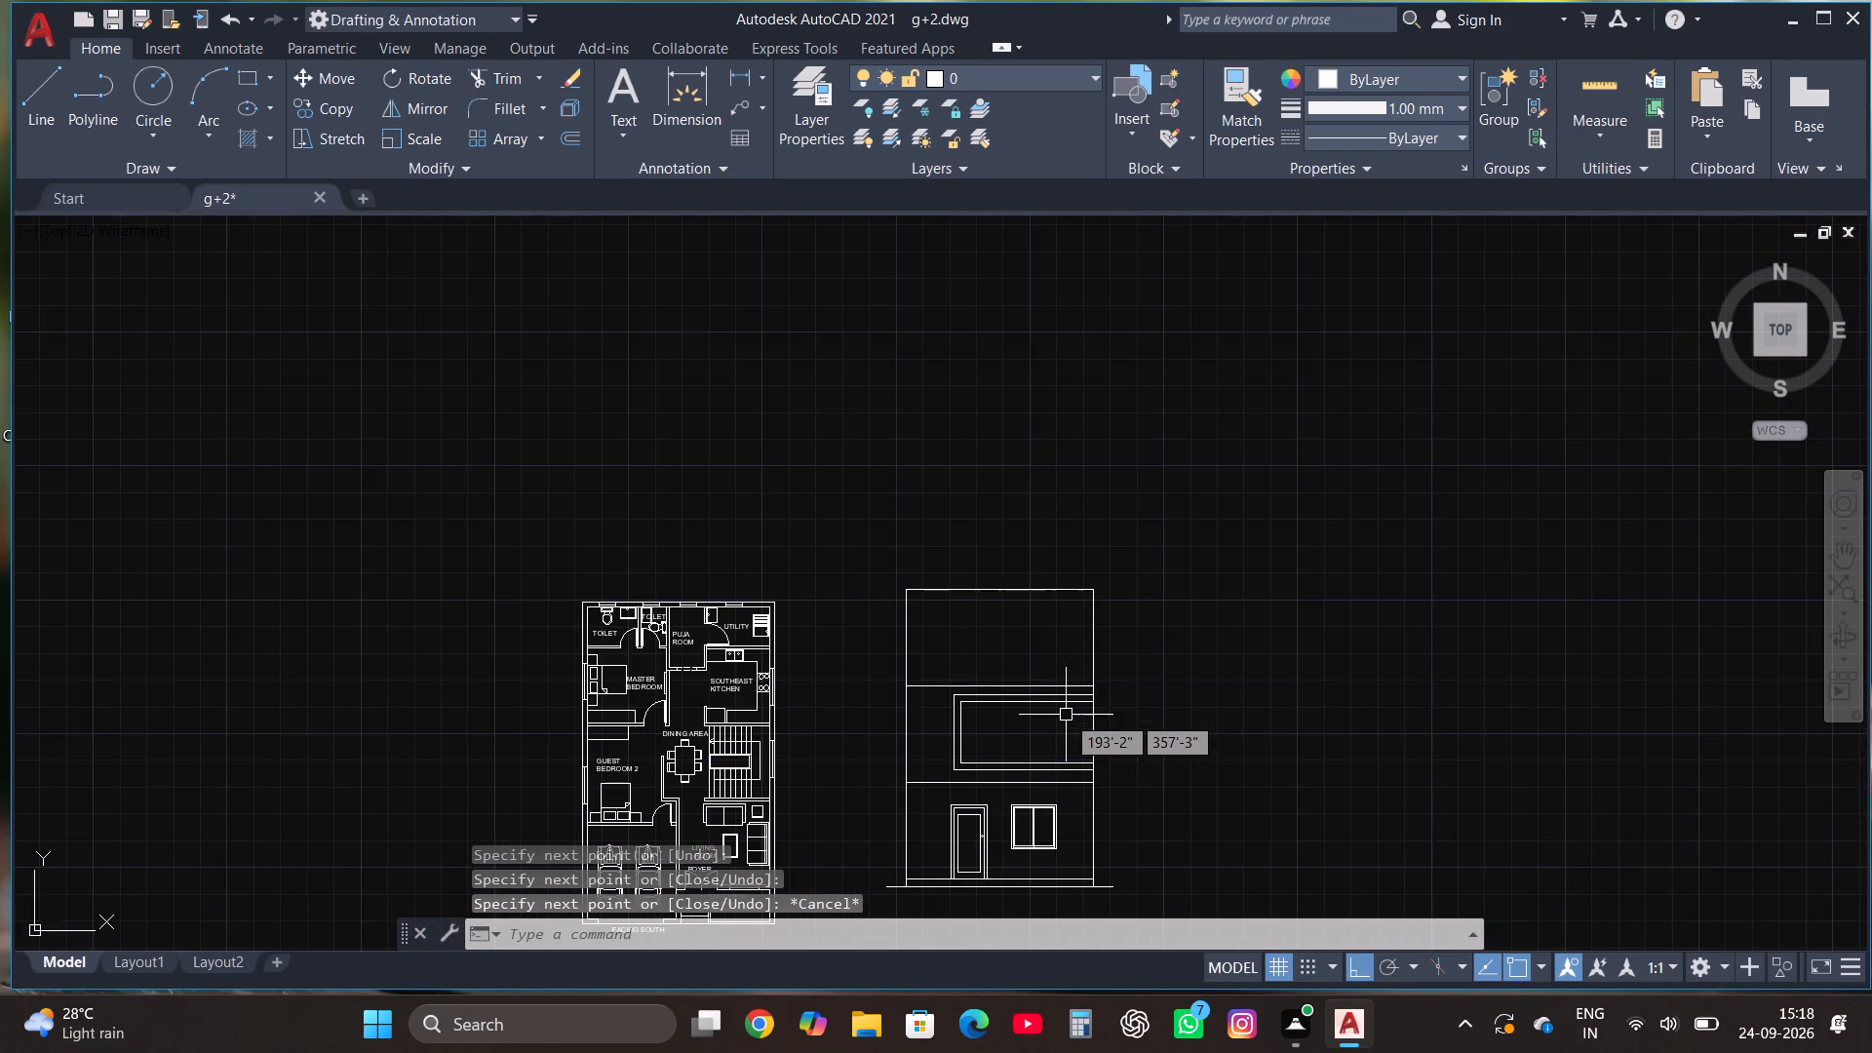
scroll(1131, 598, "up", 1)
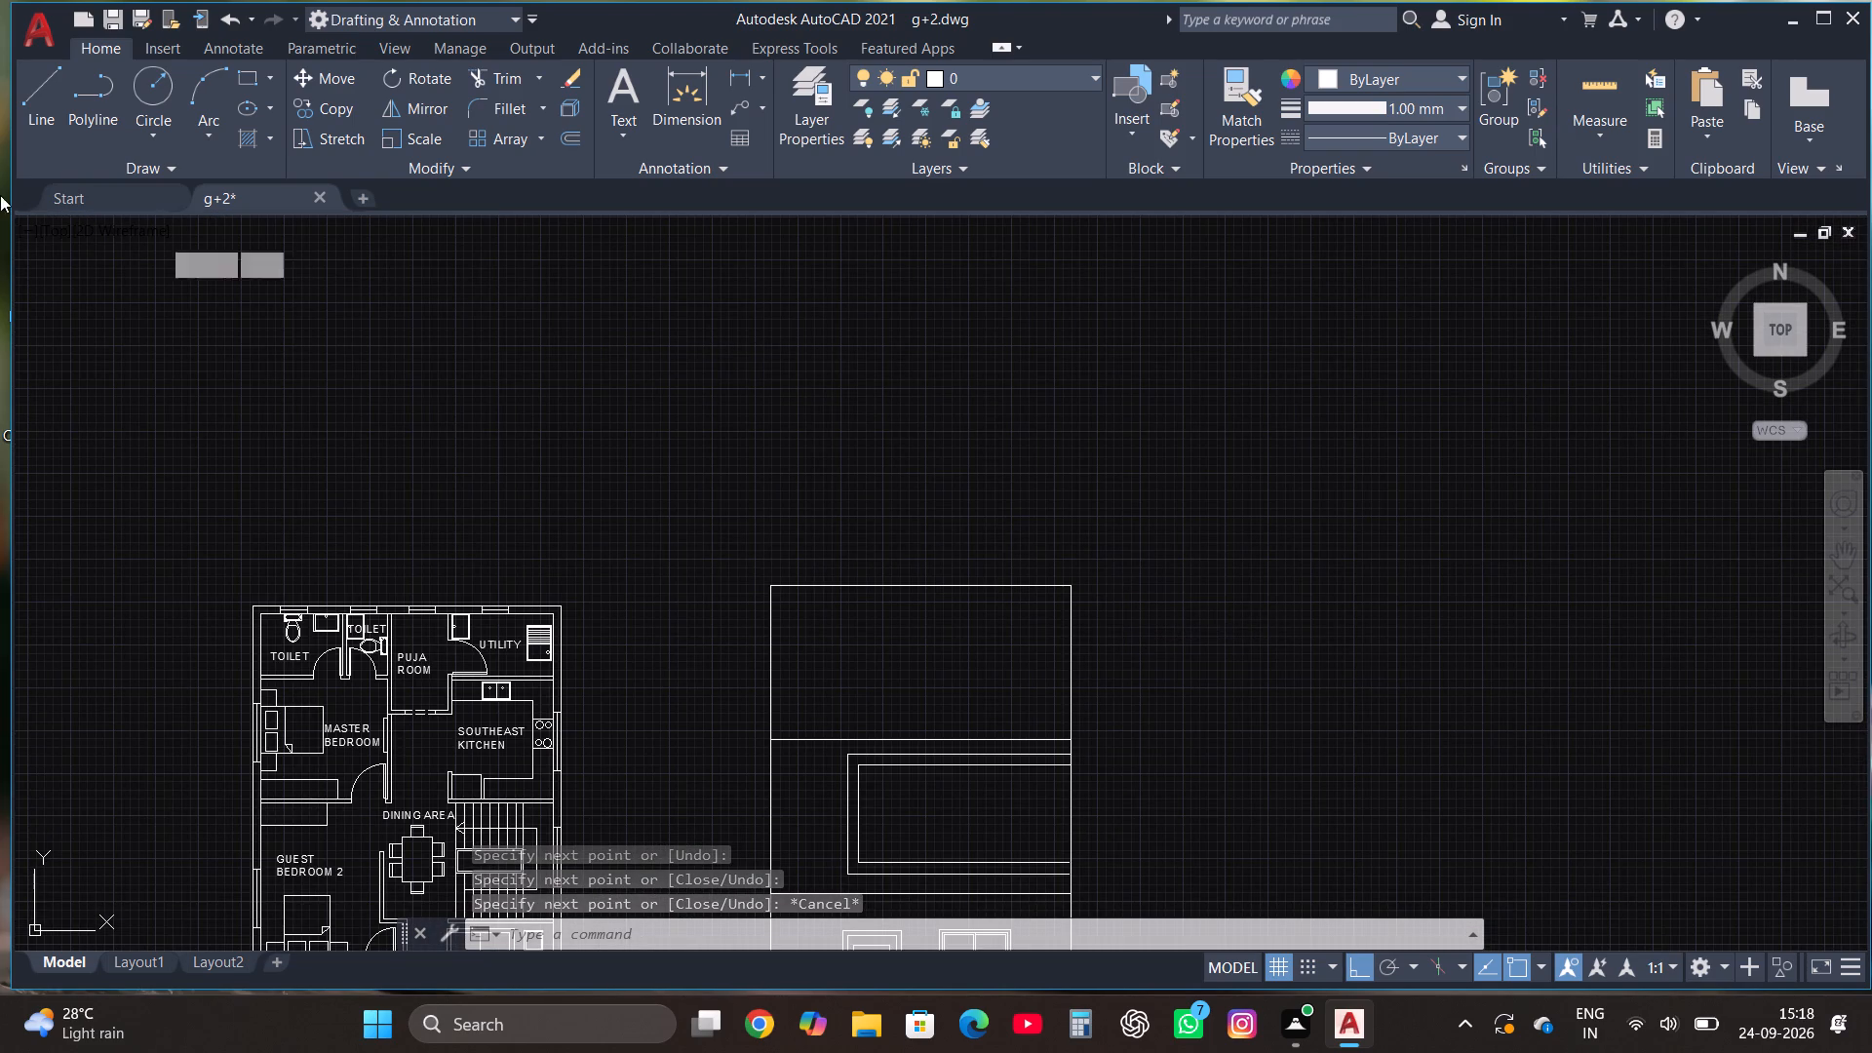
left_click(39, 81)
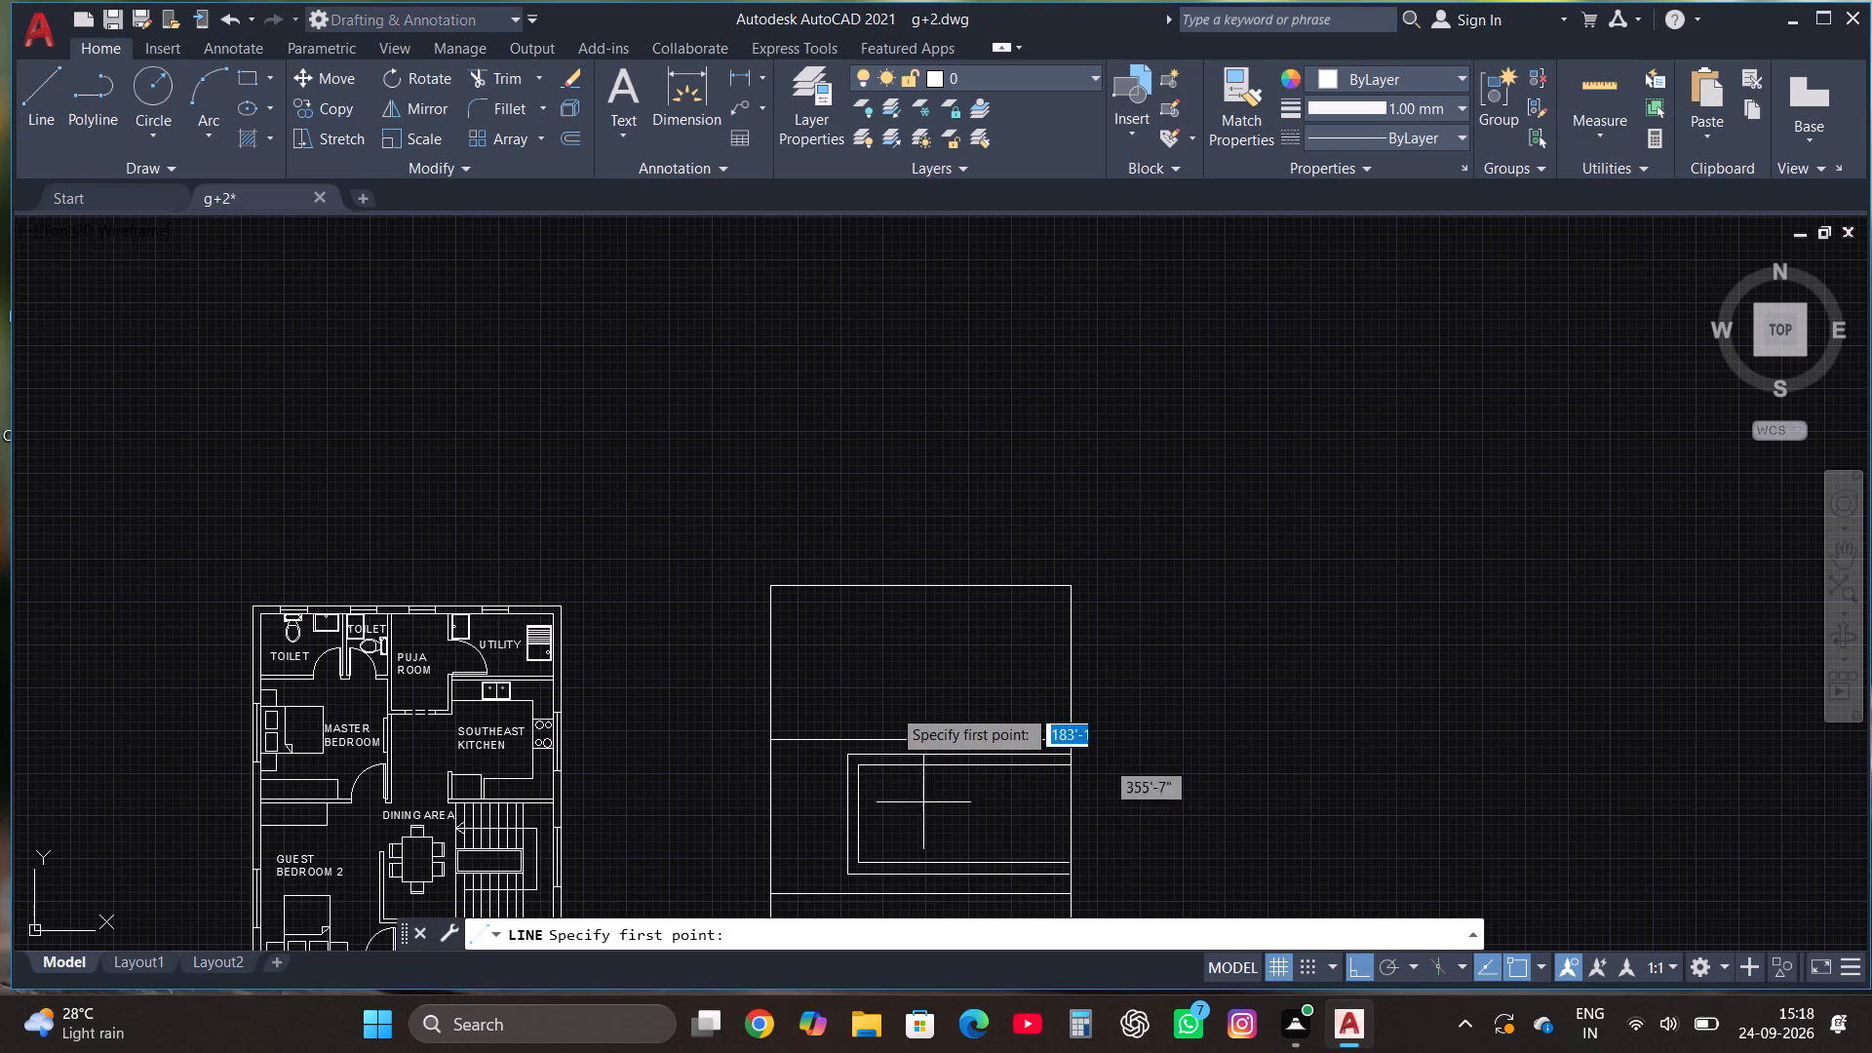
left_click(882, 738)
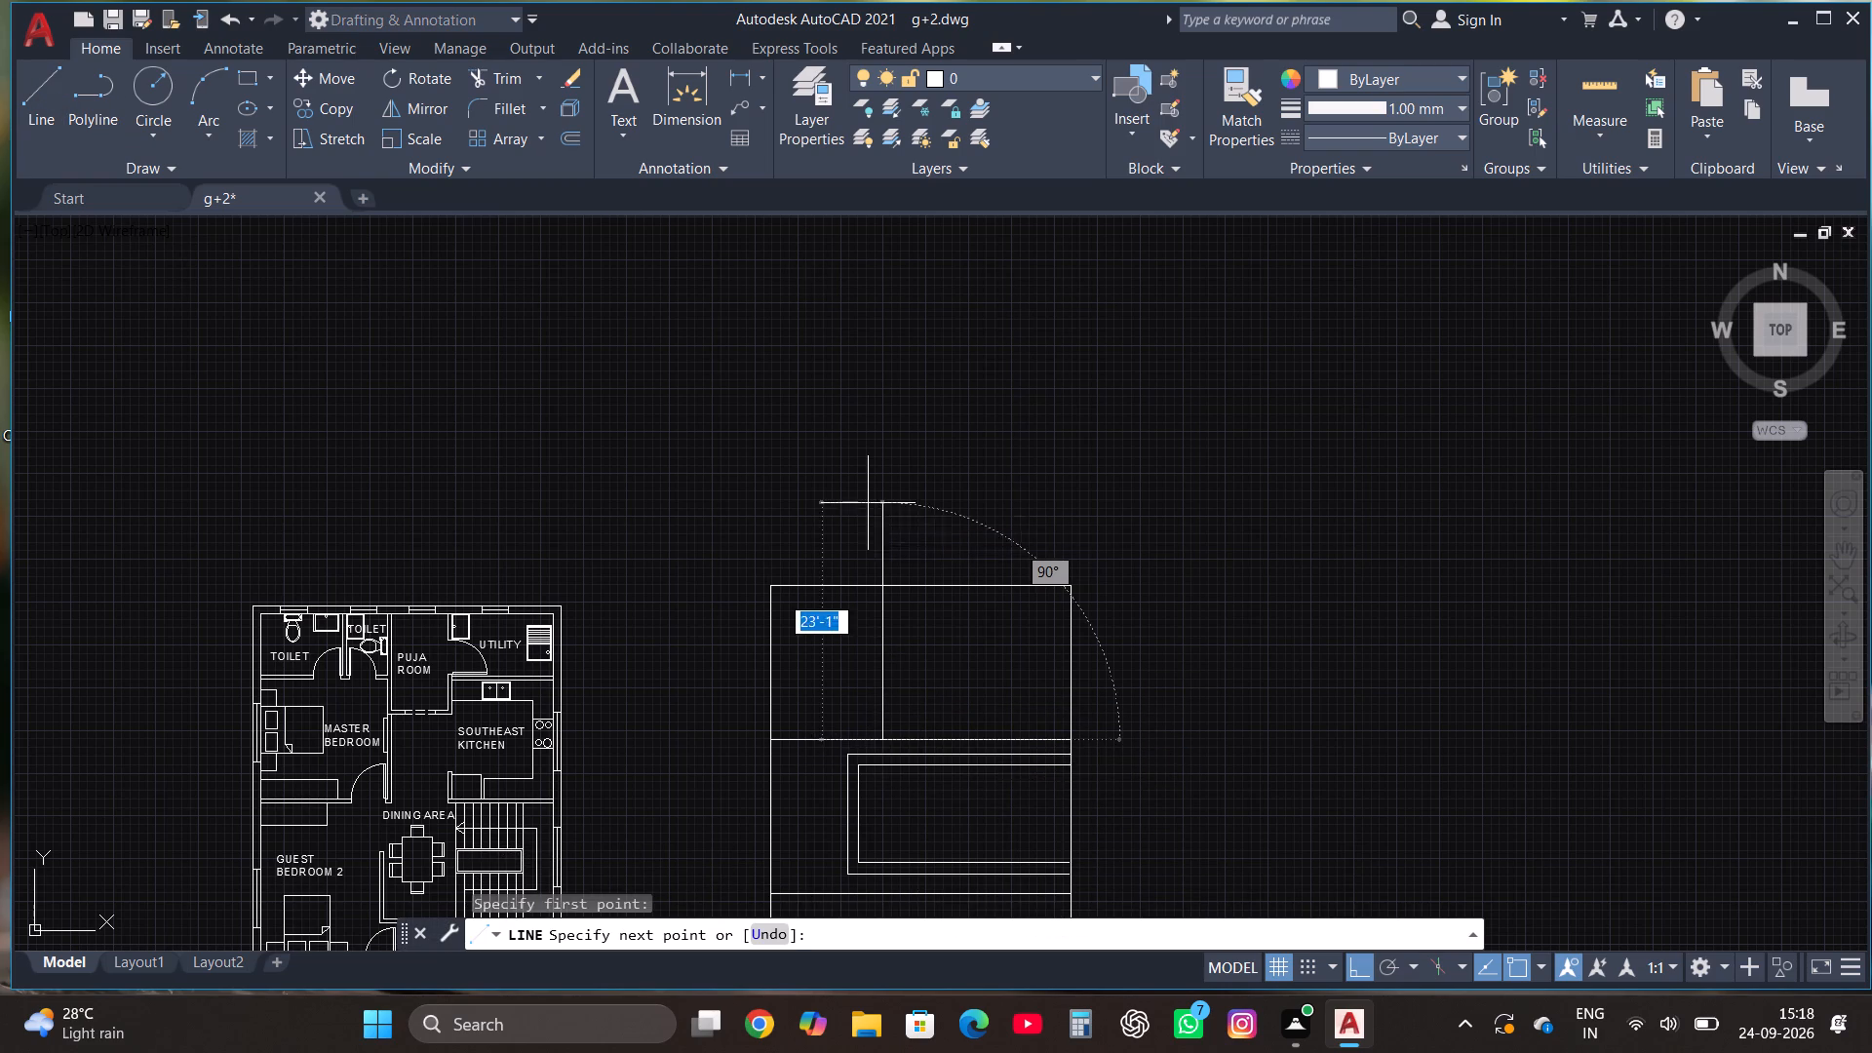
left_click(868, 503)
key("Escape")
left_click(350, 80)
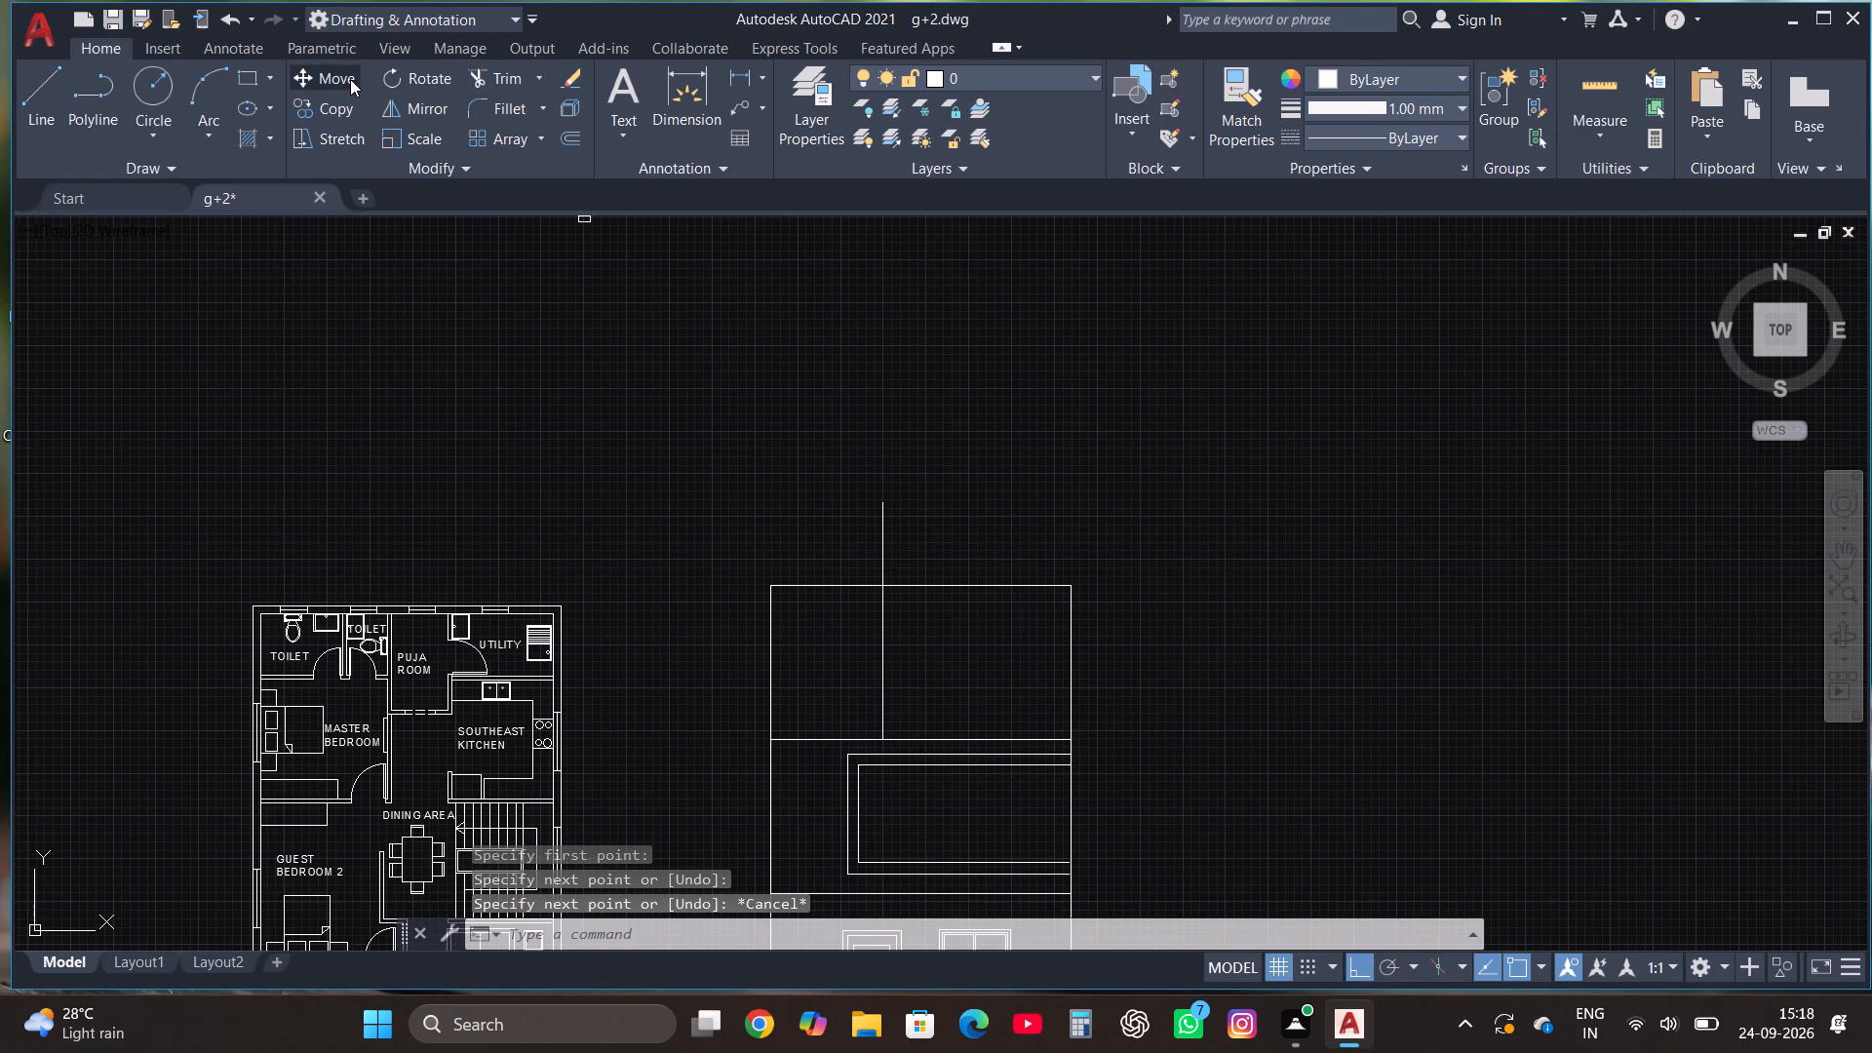
key("Escape")
Trim the end of the vertical line that projects above the top storey's upper edge.
left_click(512, 72)
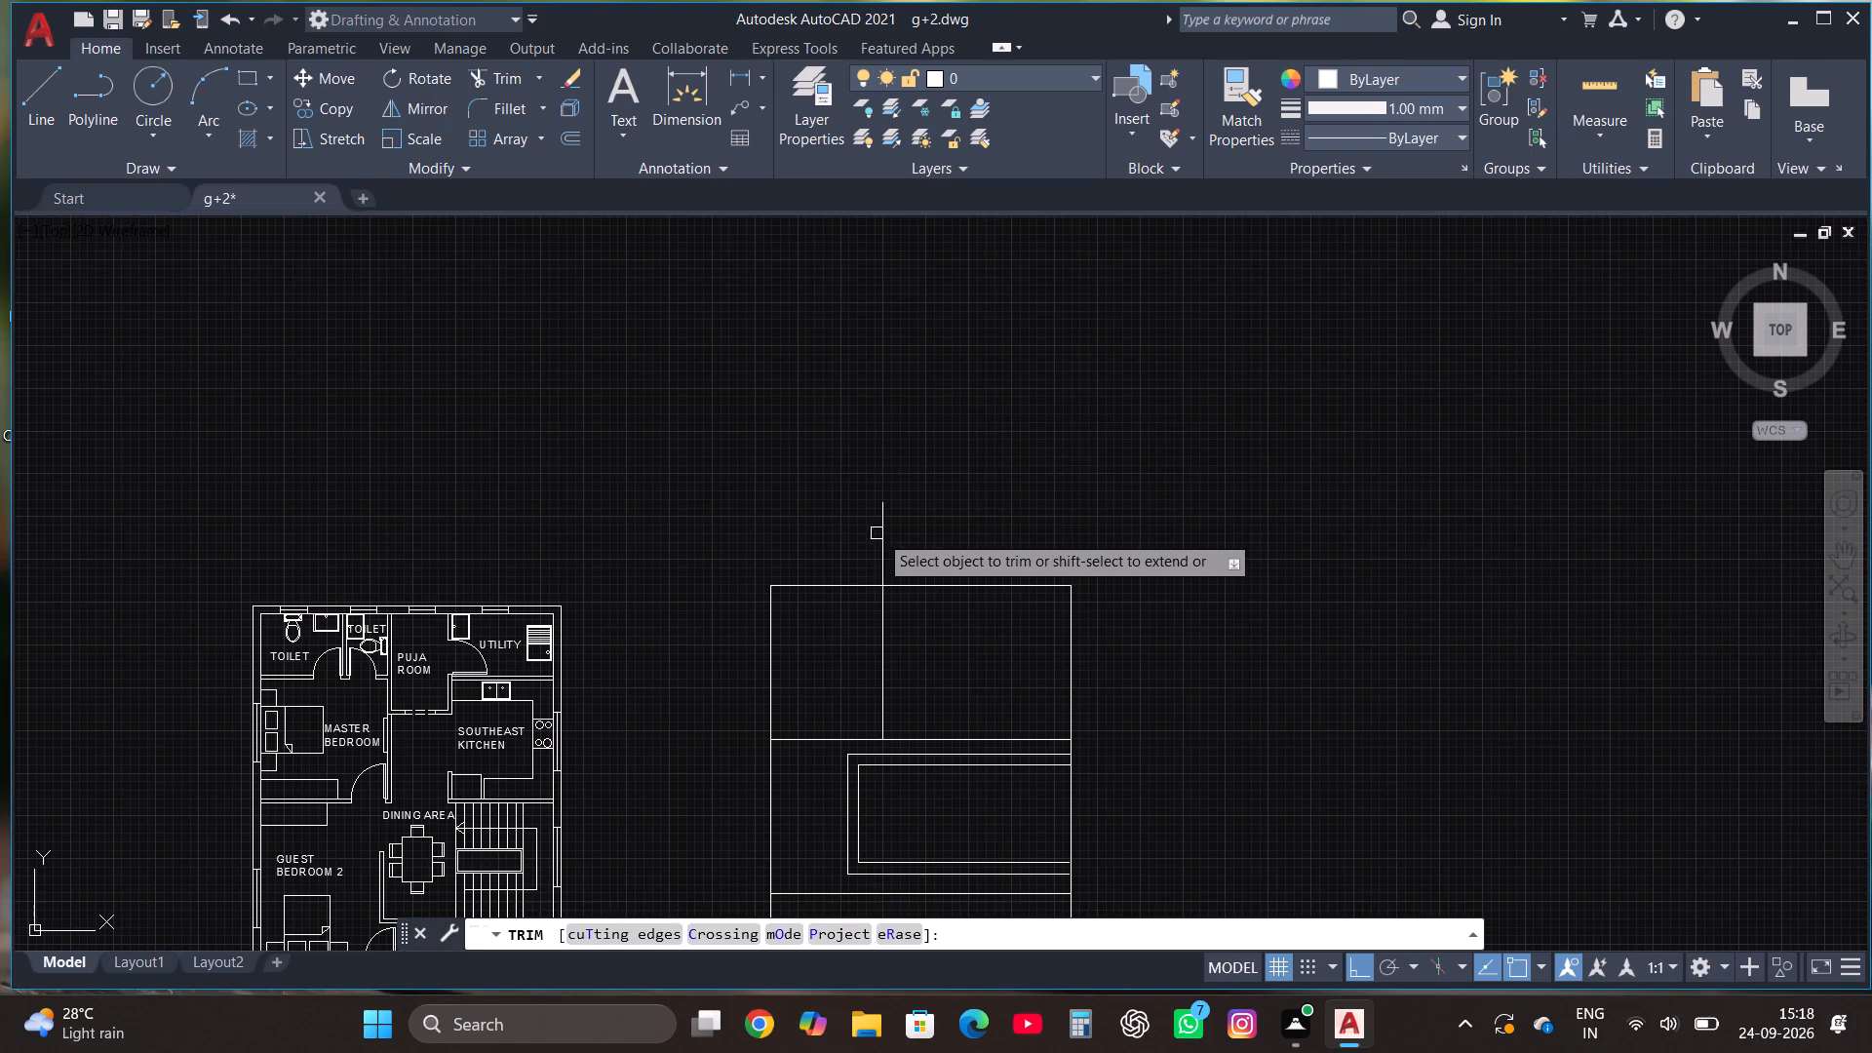
left_click(883, 536)
key("Escape")
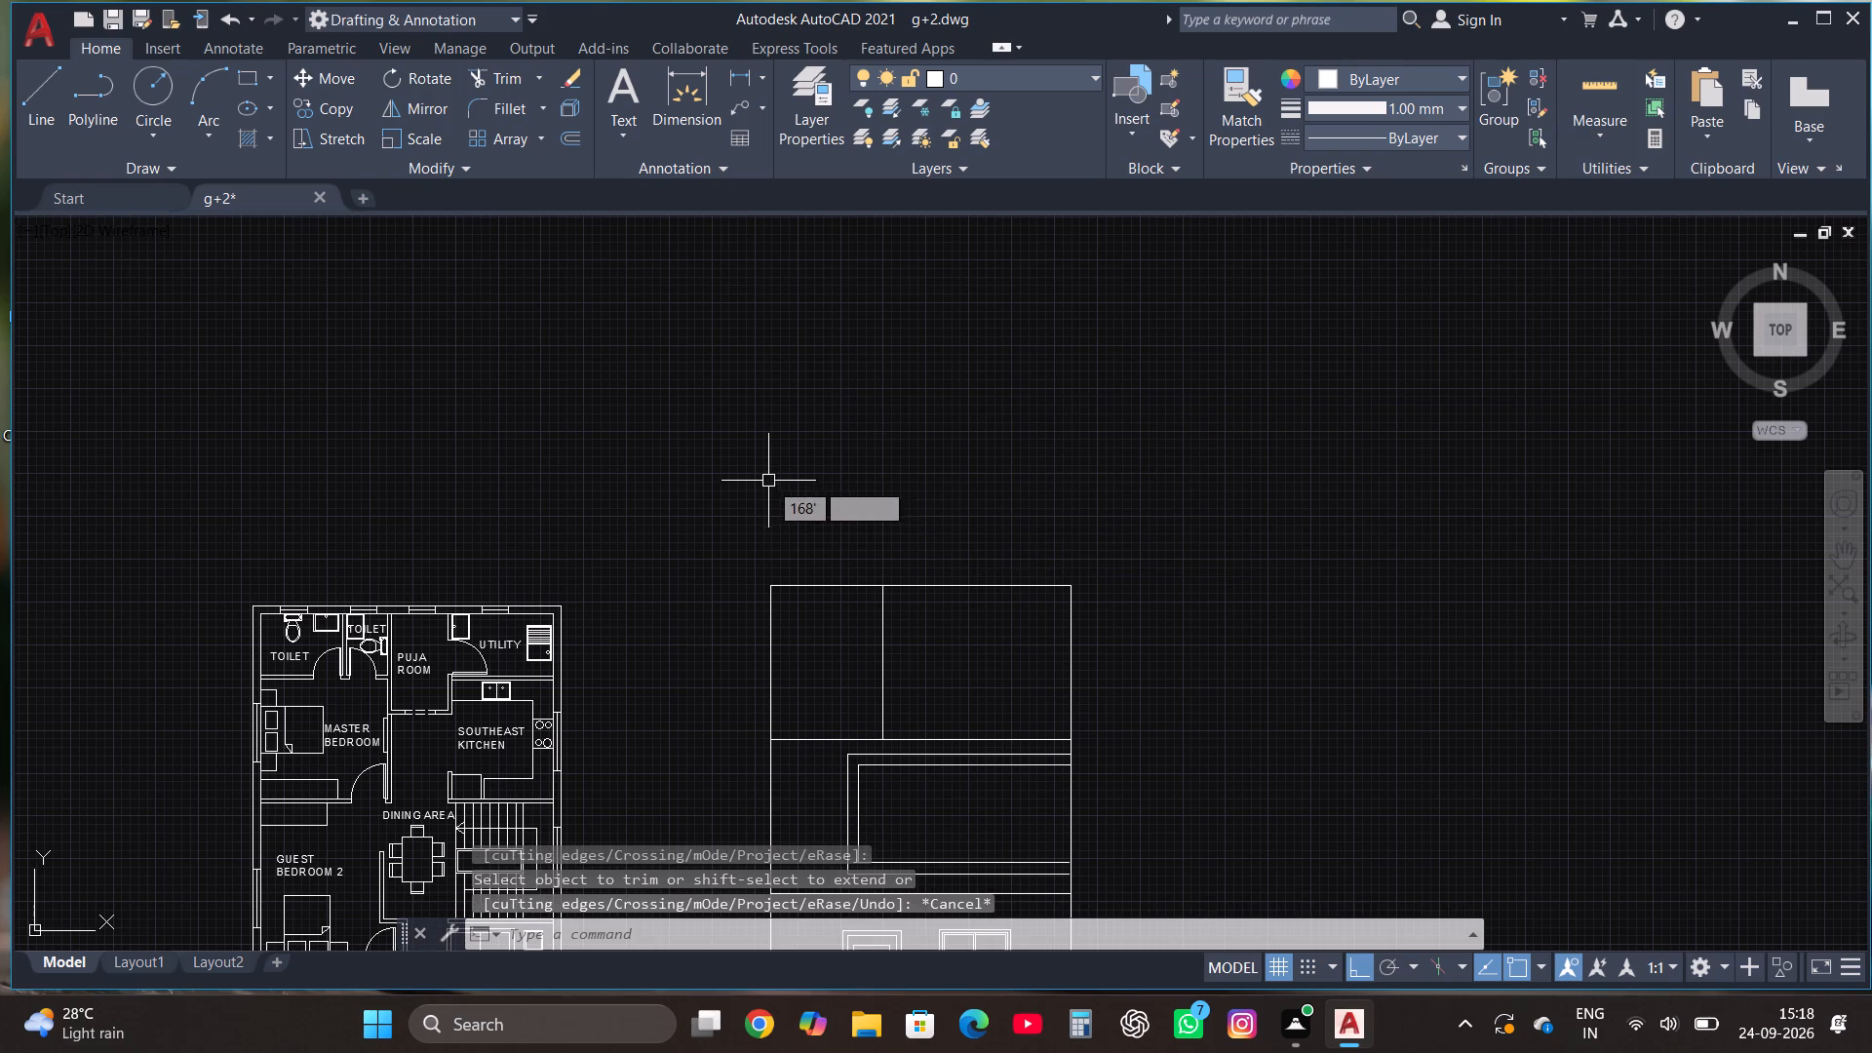
Copy the ground-floor window into the middle storey's frame near the east wall, with Ortho turned off for placement.
scroll(766, 486, "down", 1)
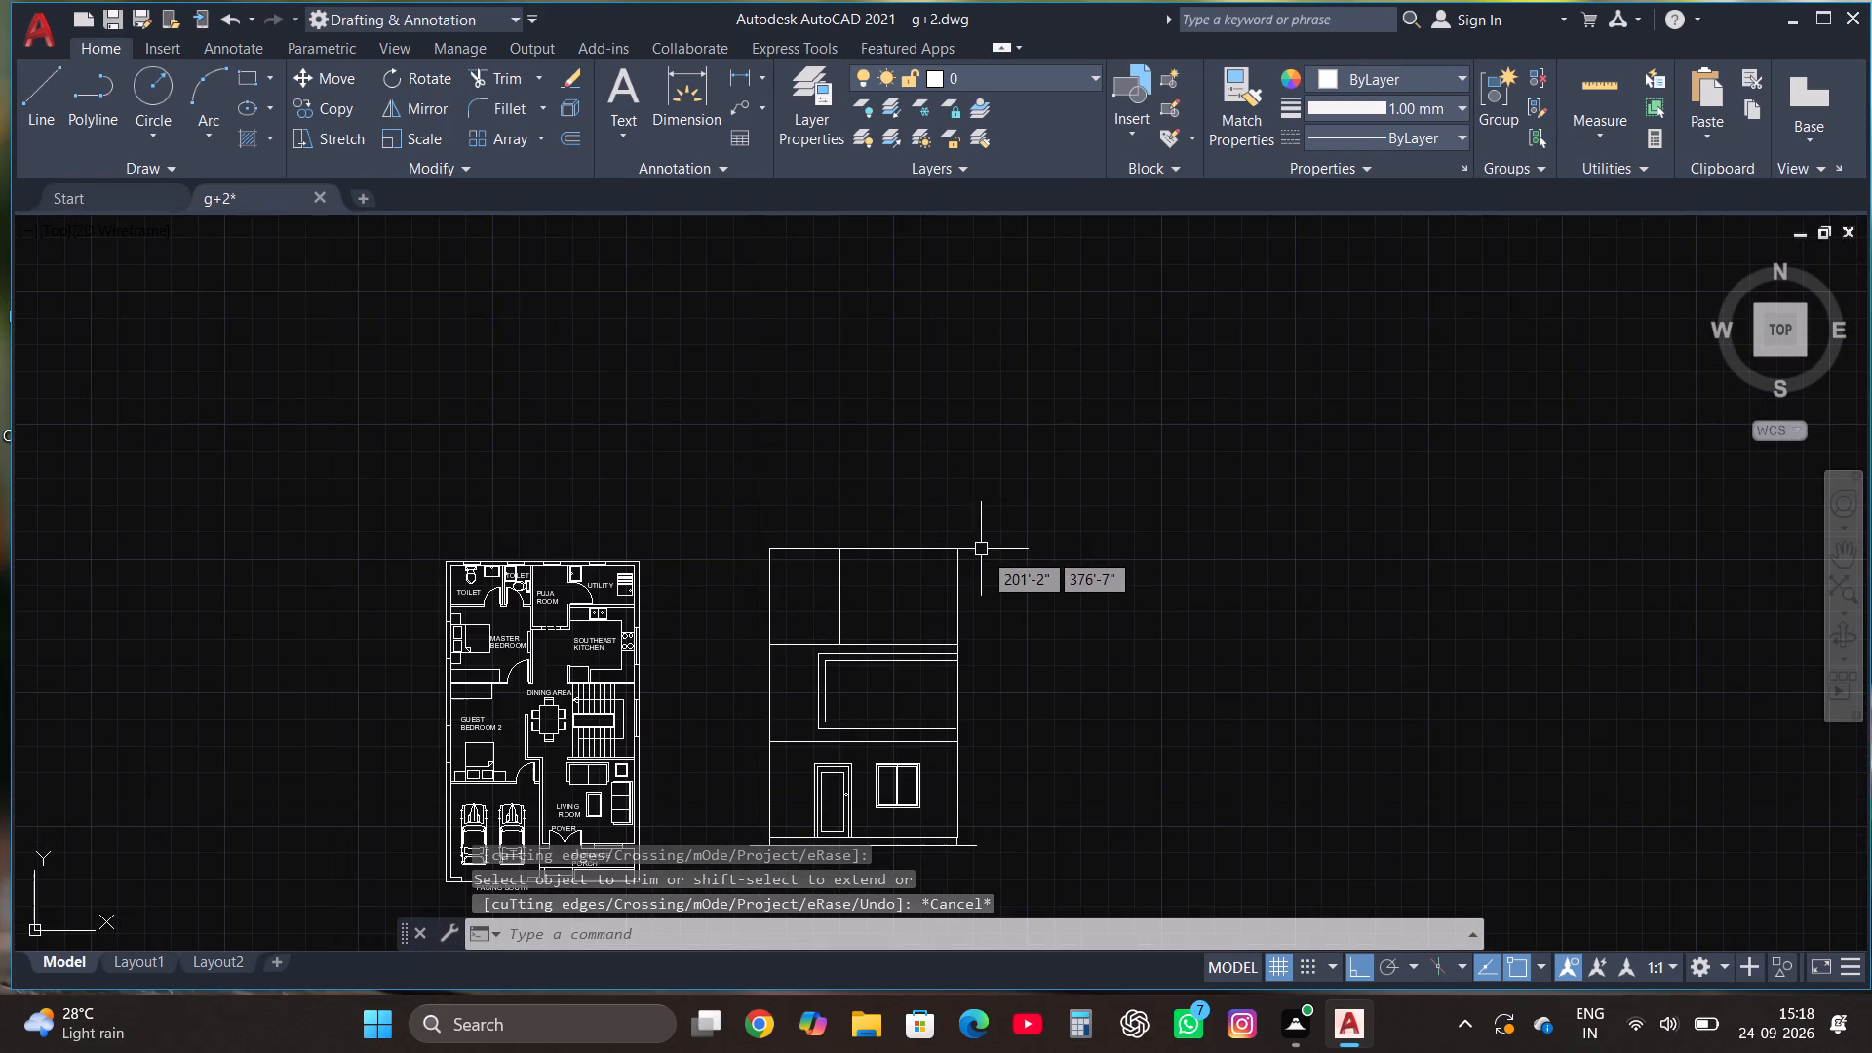
scroll(959, 513, "down", 1)
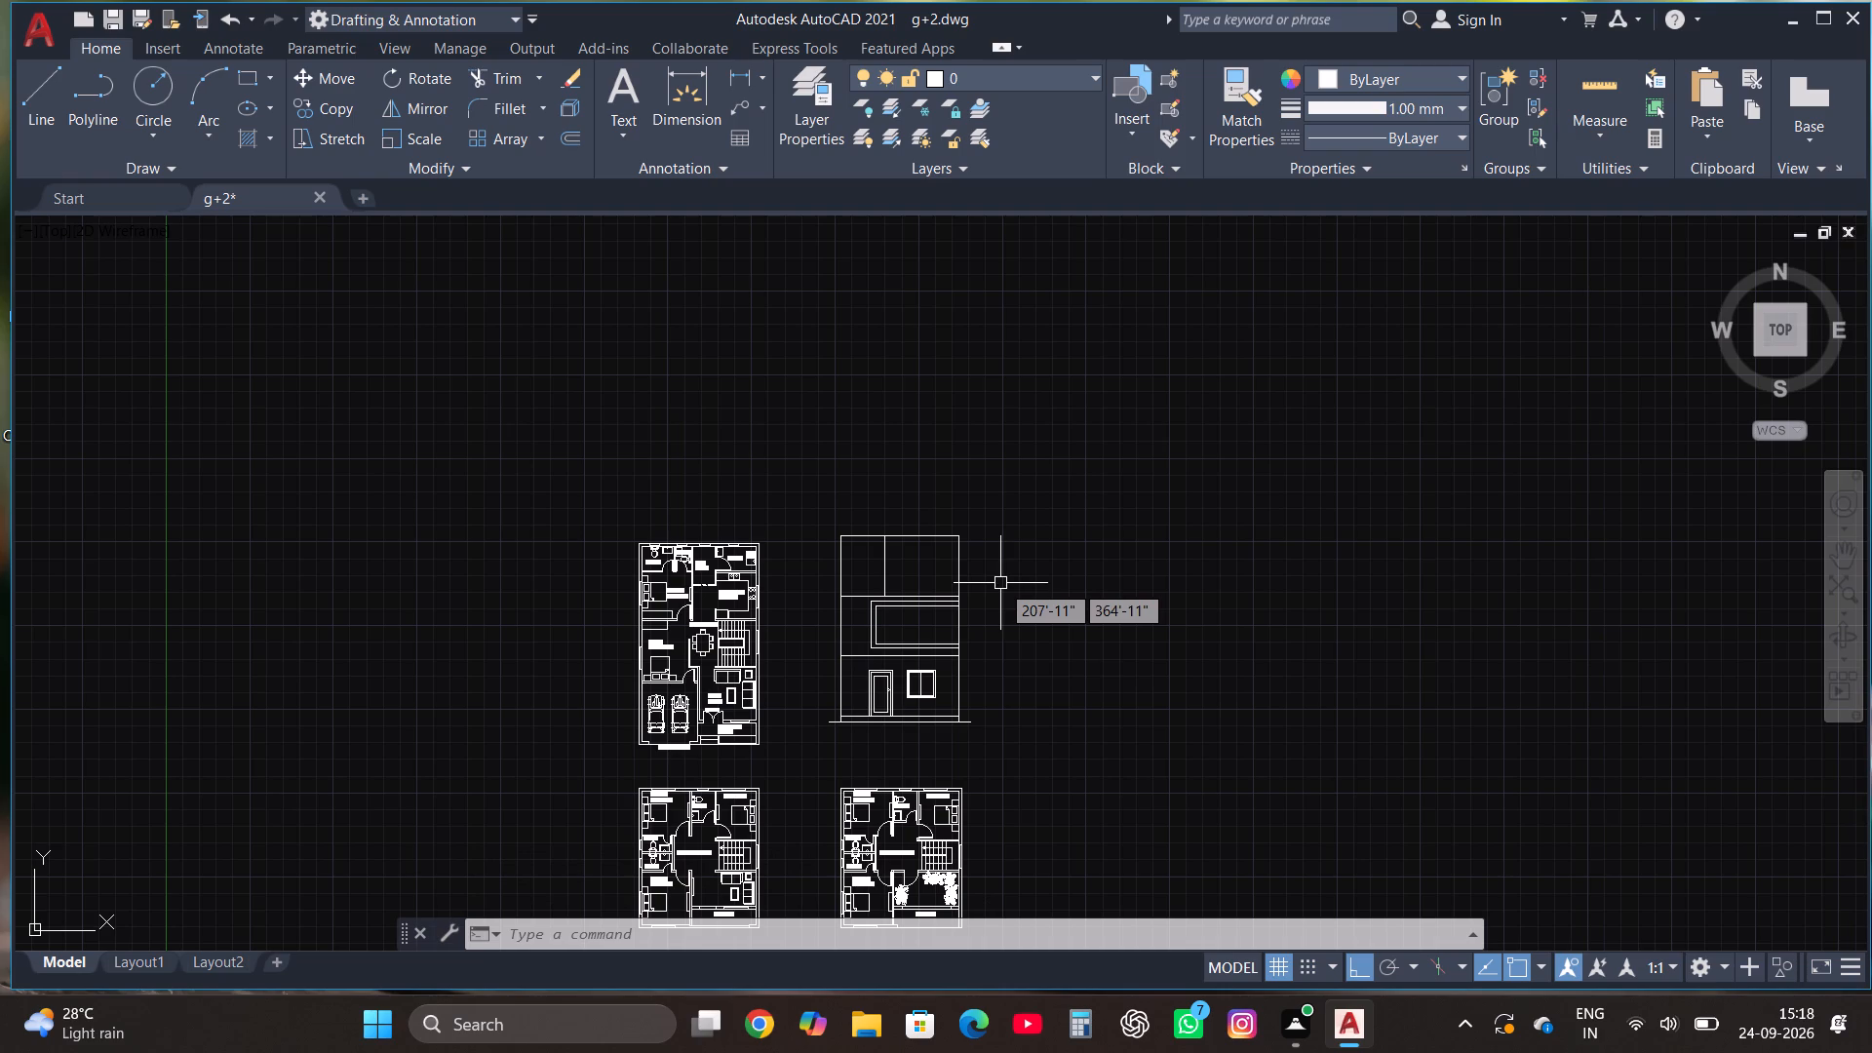
scroll(975, 680, "up", 1)
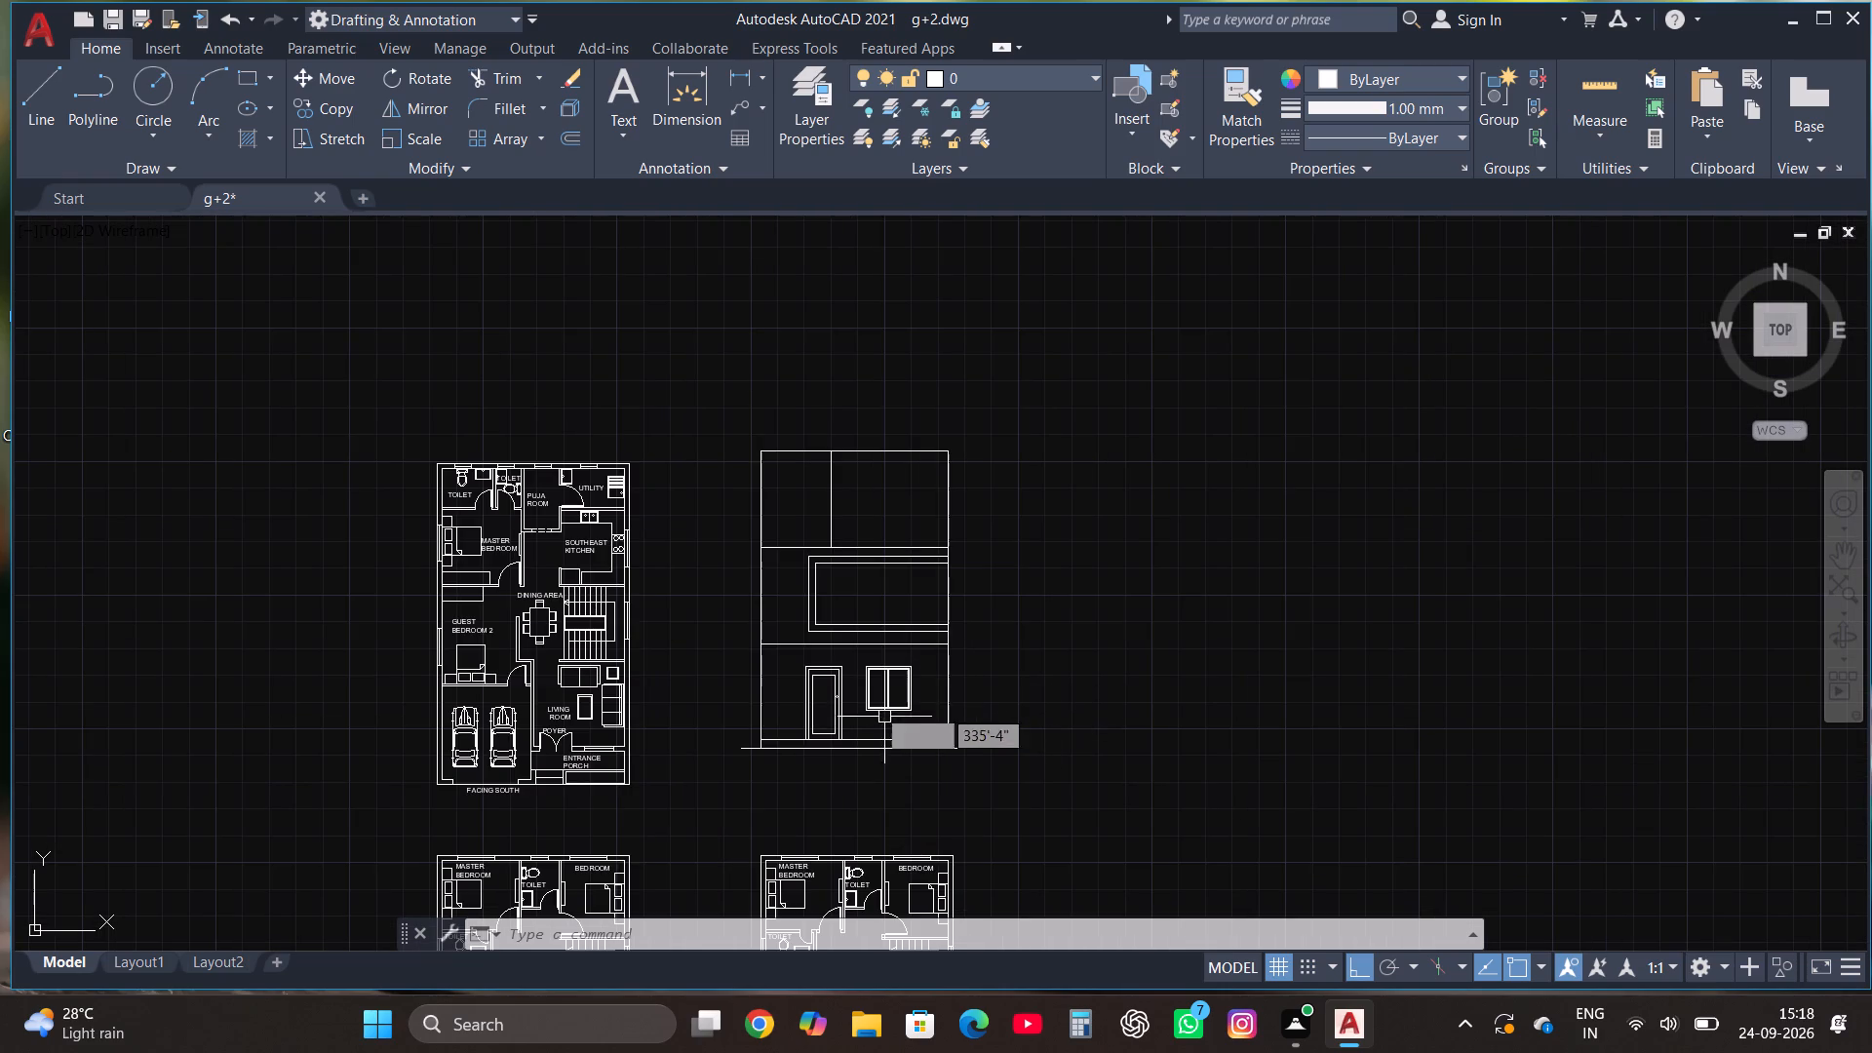
left_click(874, 695)
left_click(322, 105)
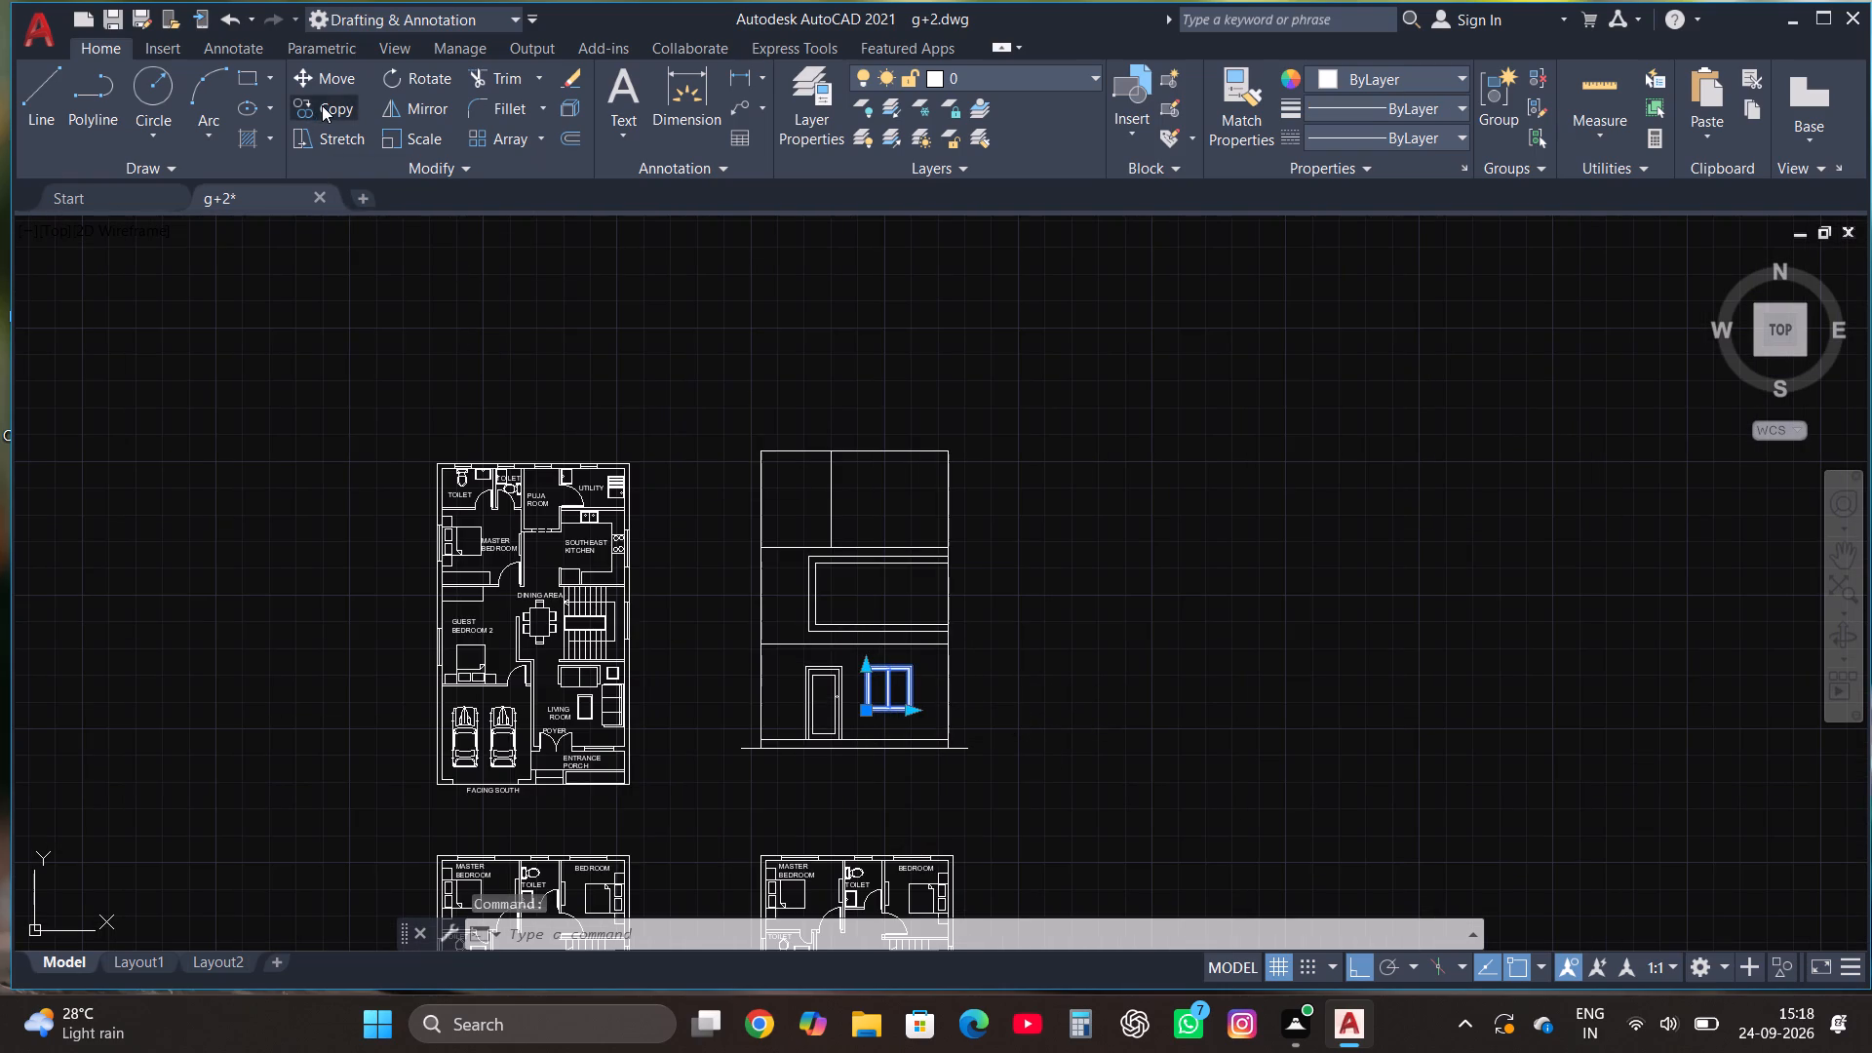
left_click(895, 697)
scroll(933, 604, "up", 3)
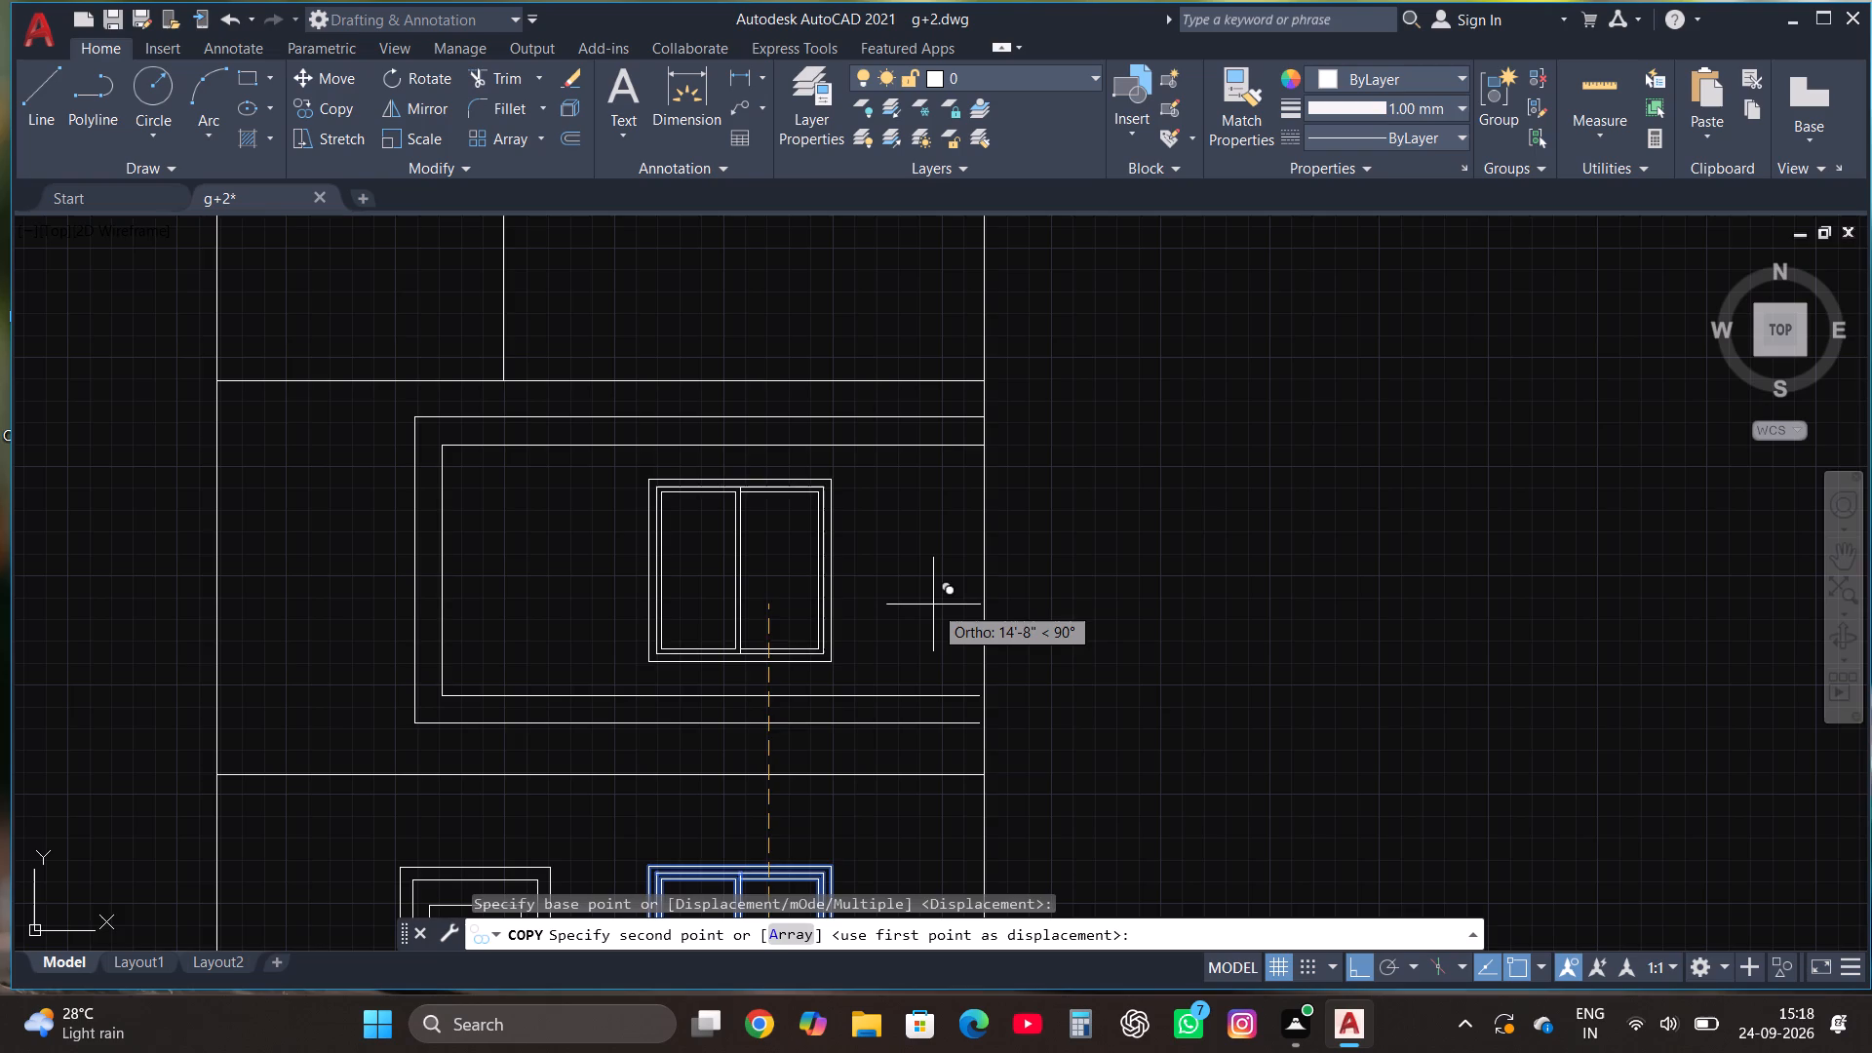
scroll(923, 620, "down", 1)
key("F8")
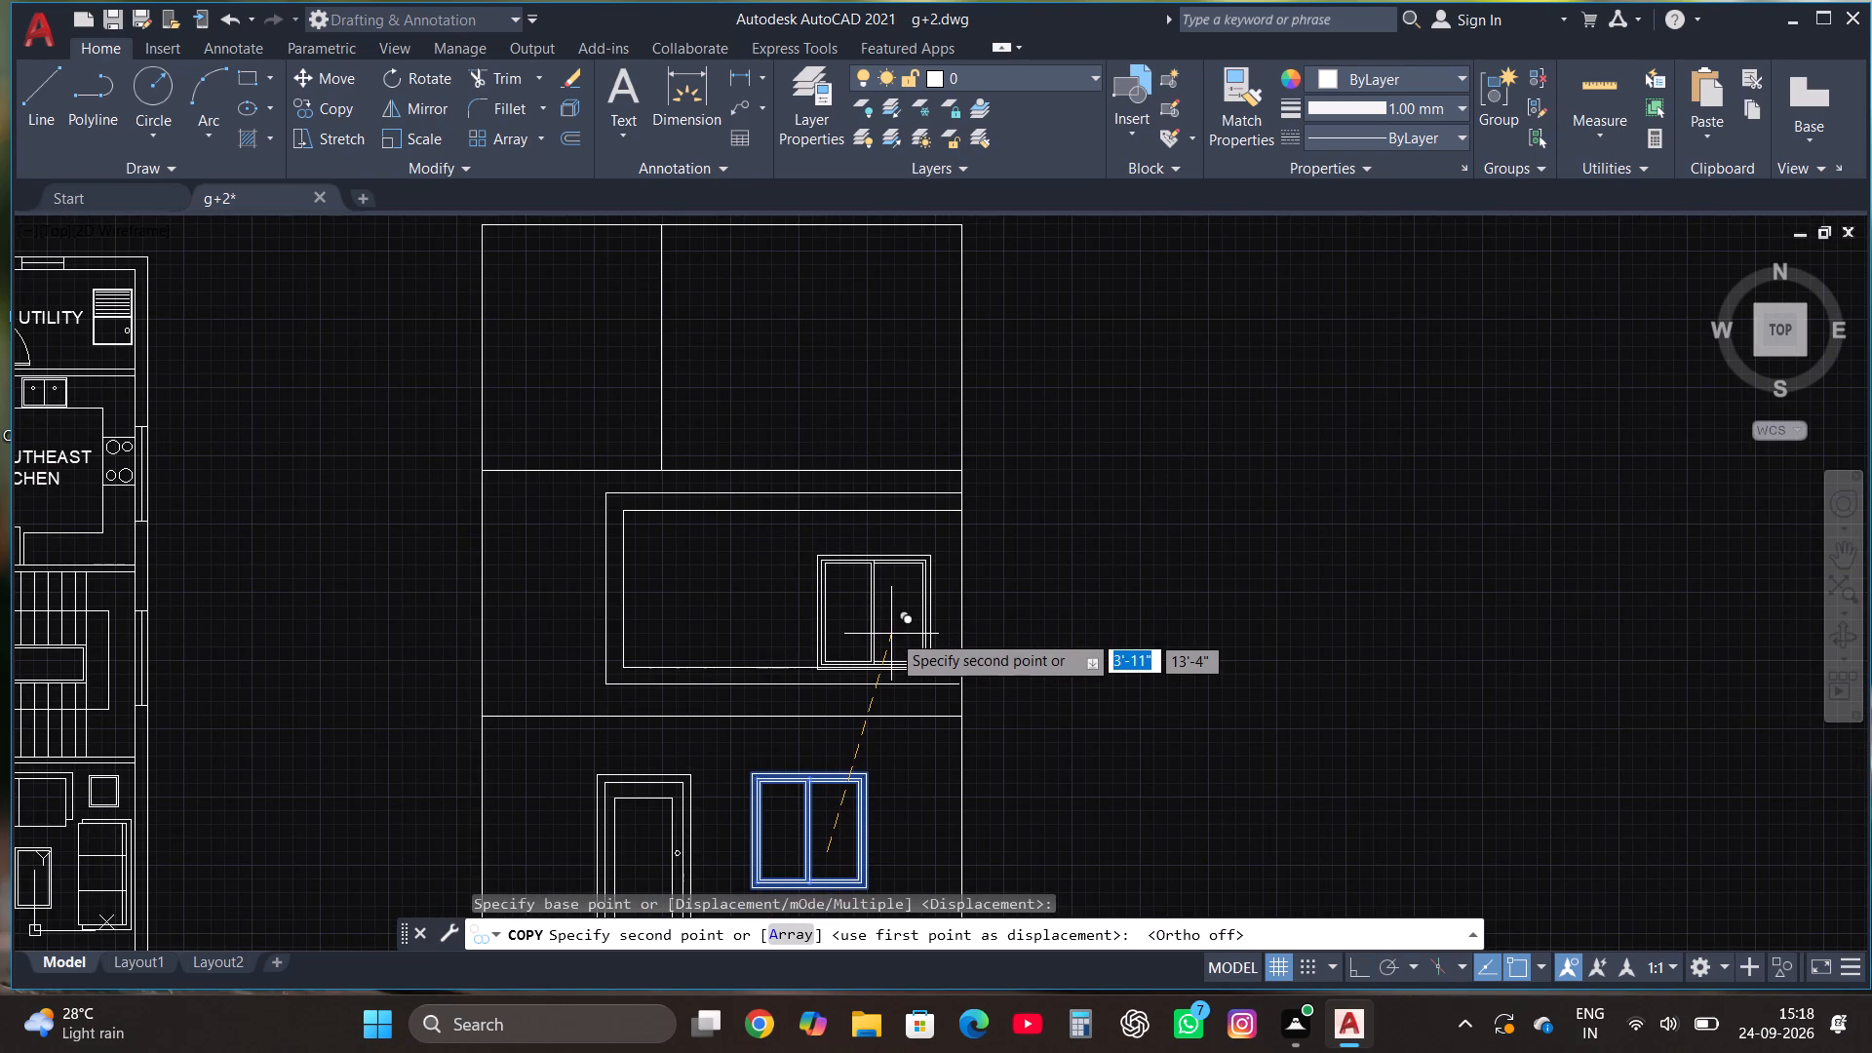
left_click(891, 631)
Copy the ground-floor door up to the middle storey, west of the copied window, with its base slightly below the storey line.
scroll(1070, 523, "down", 1)
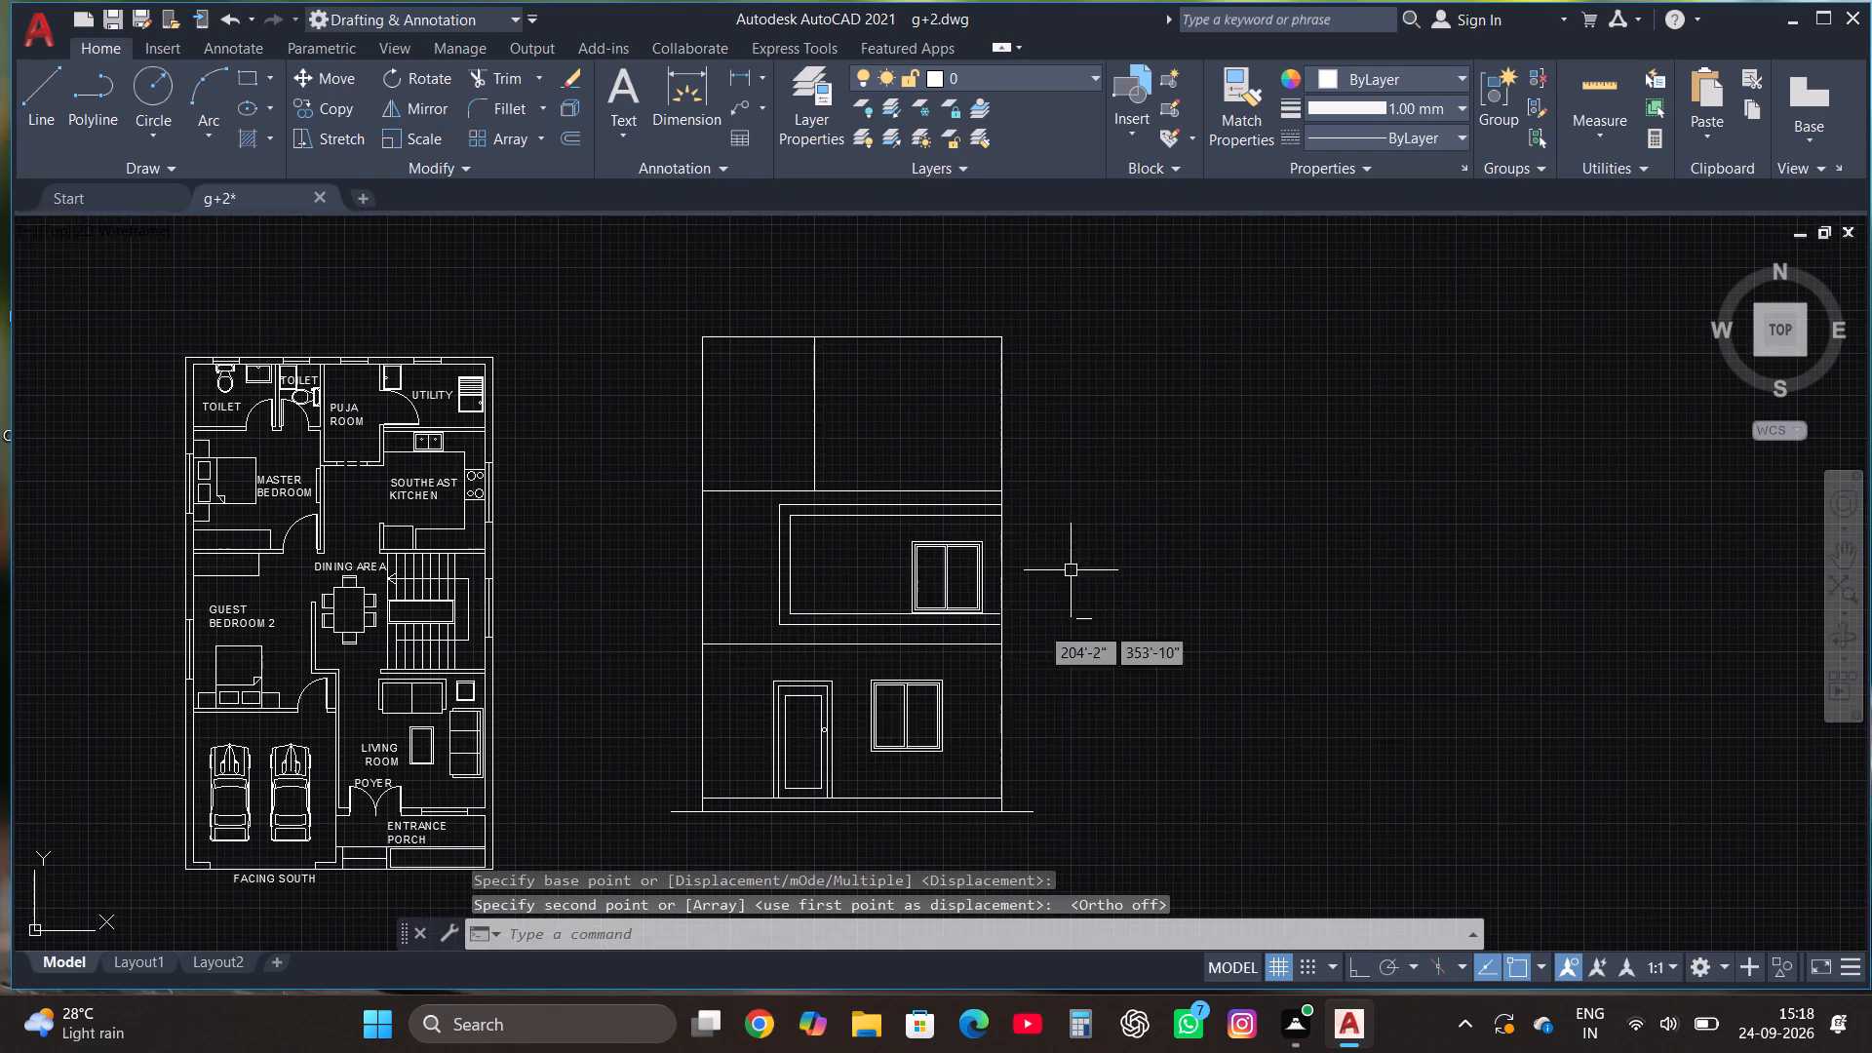
left_click(794, 736)
left_click(763, 700)
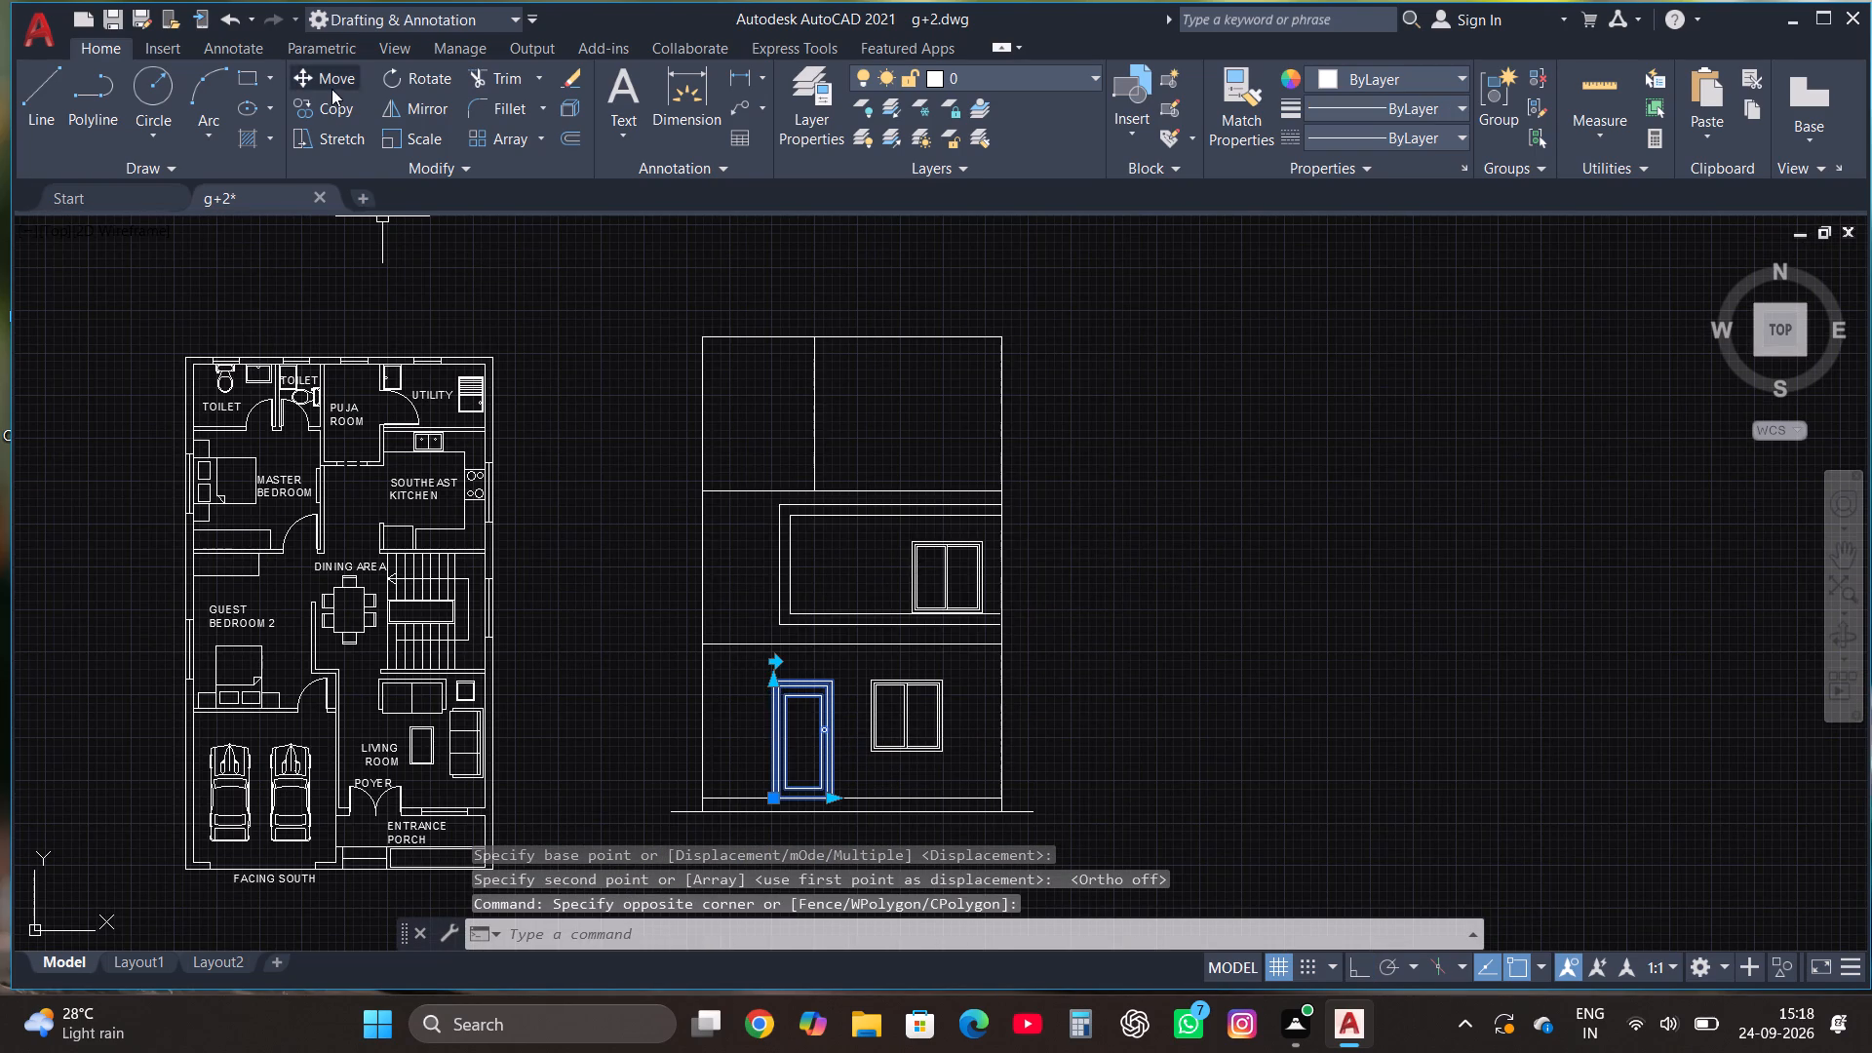
left_click(335, 111)
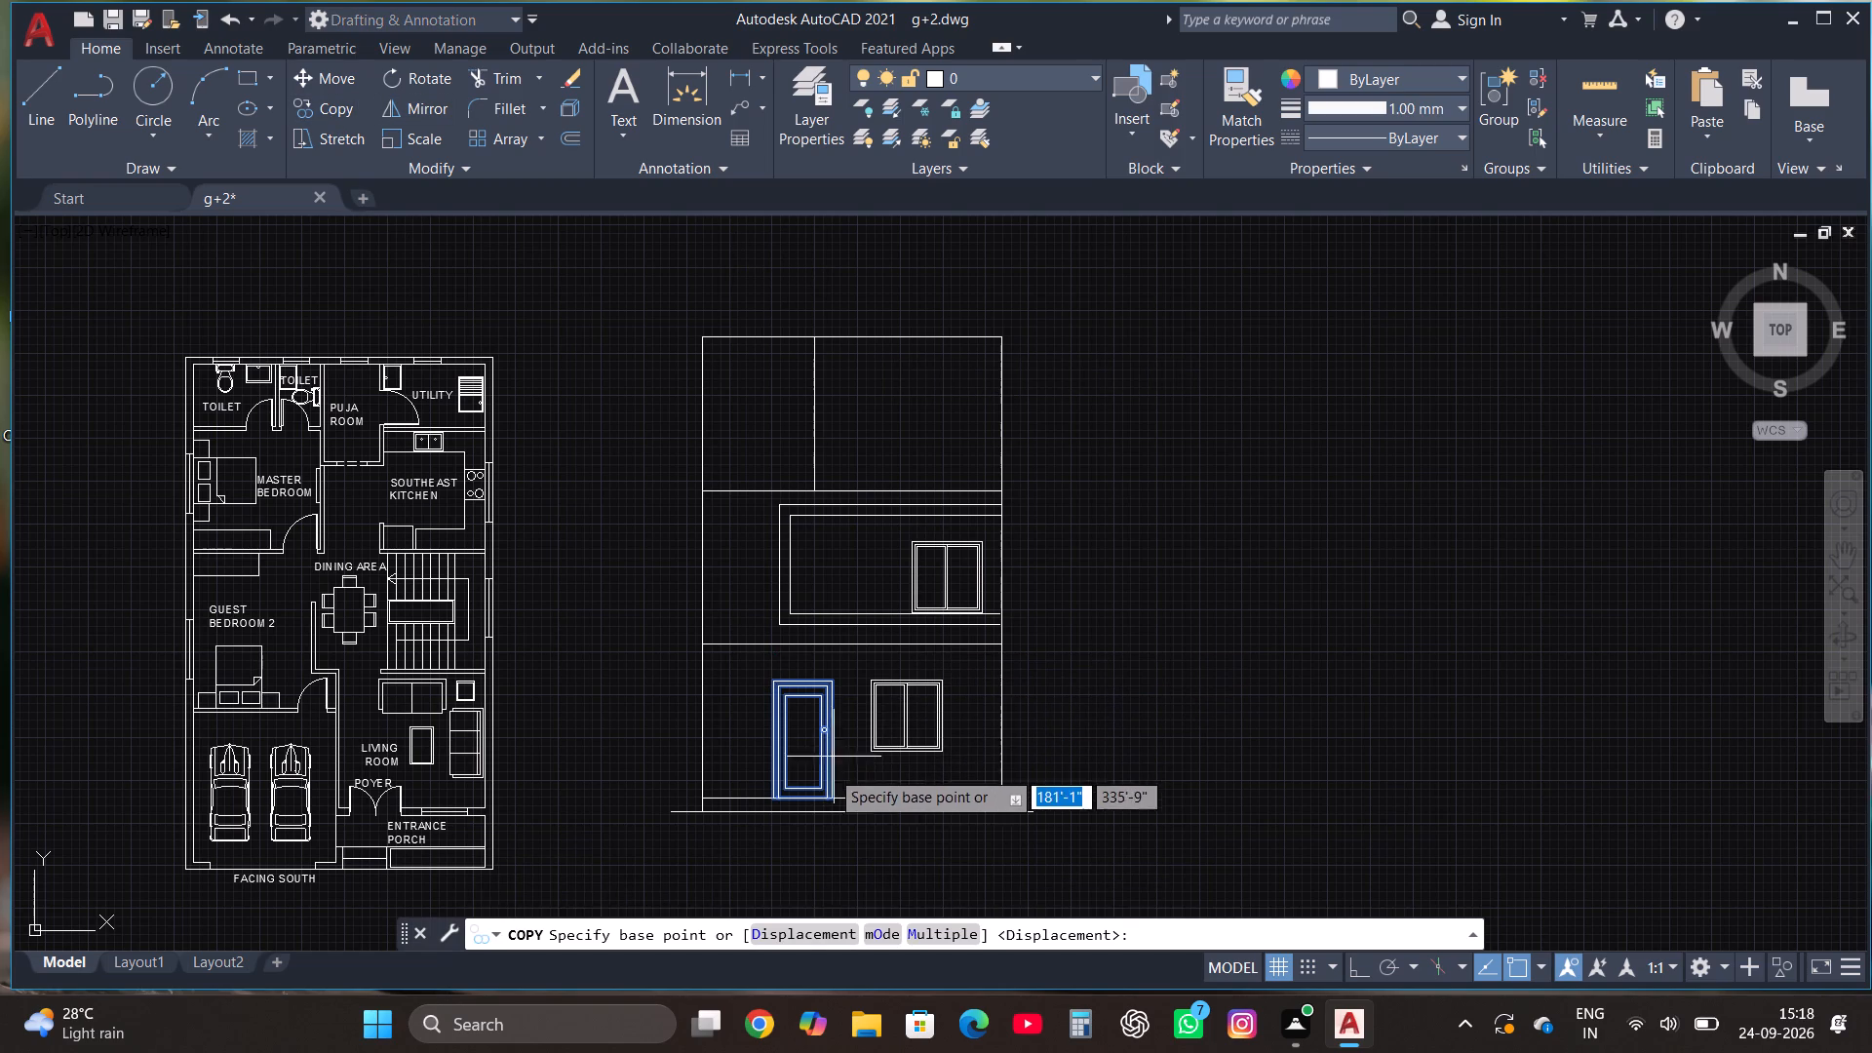
left_click(832, 797)
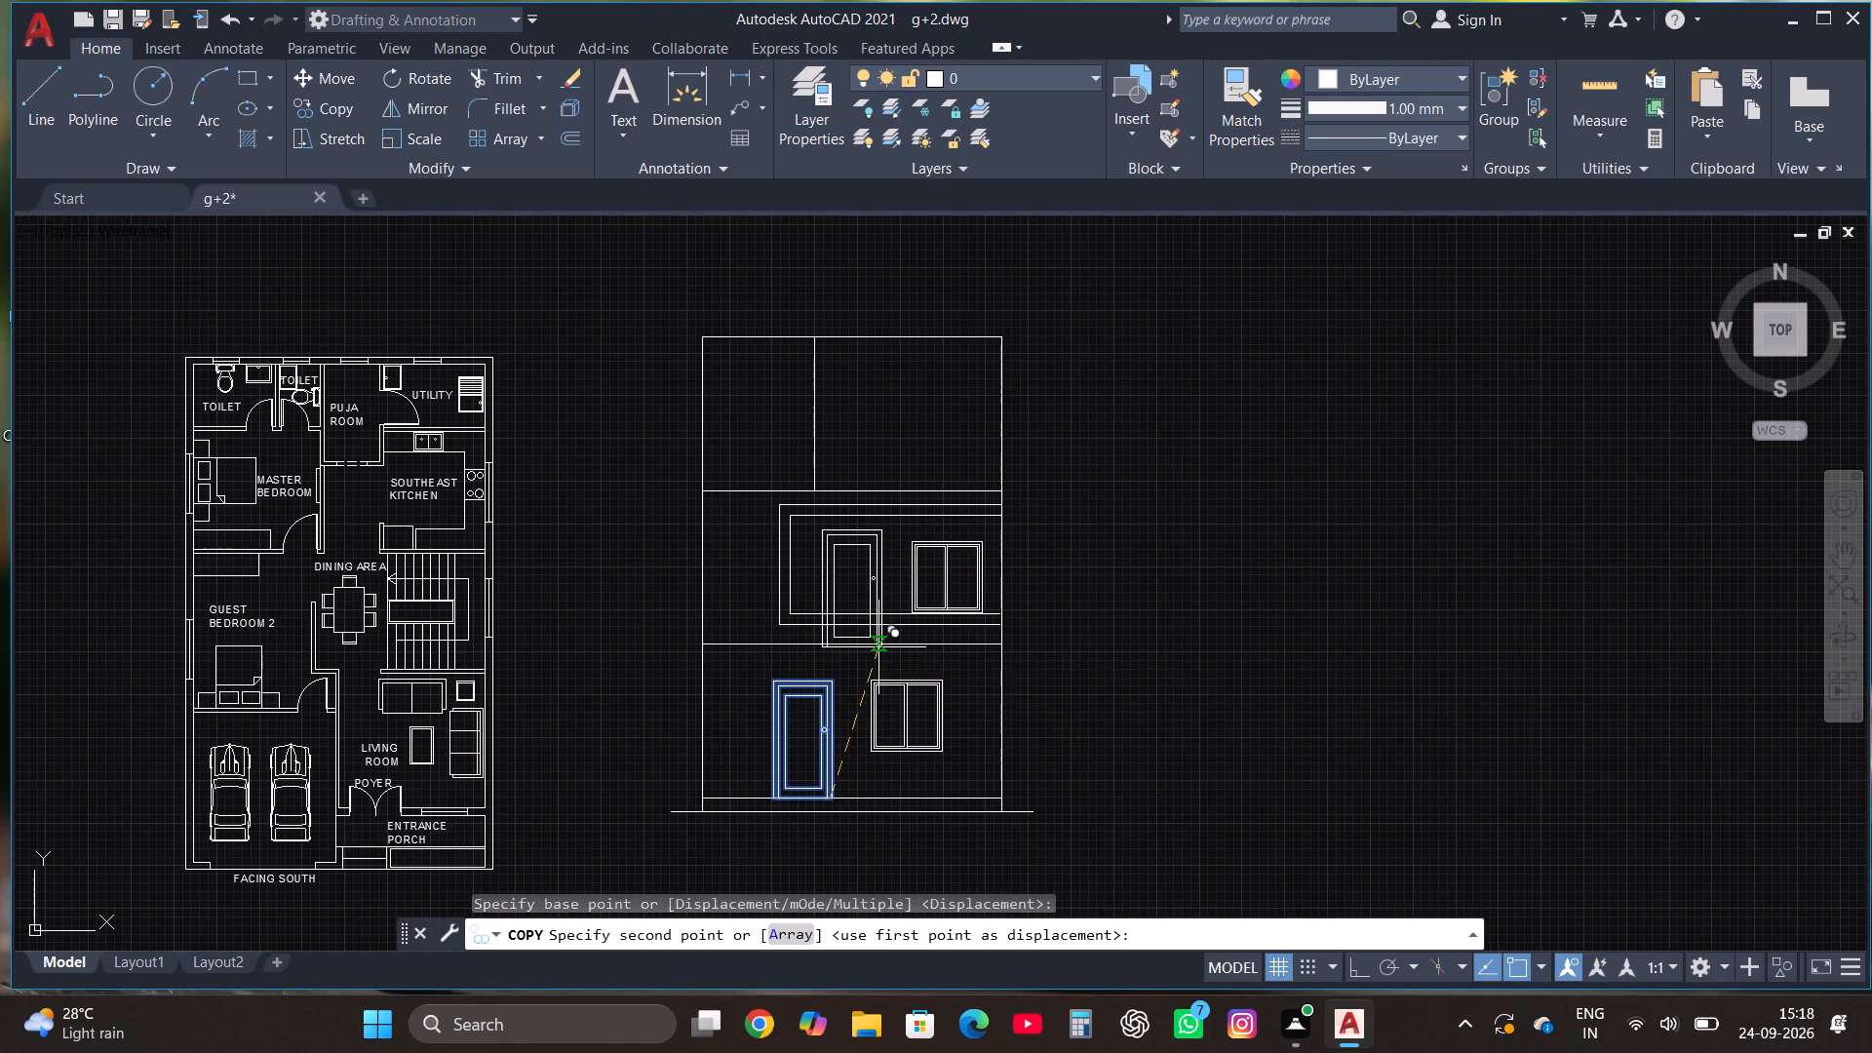
left_click(878, 657)
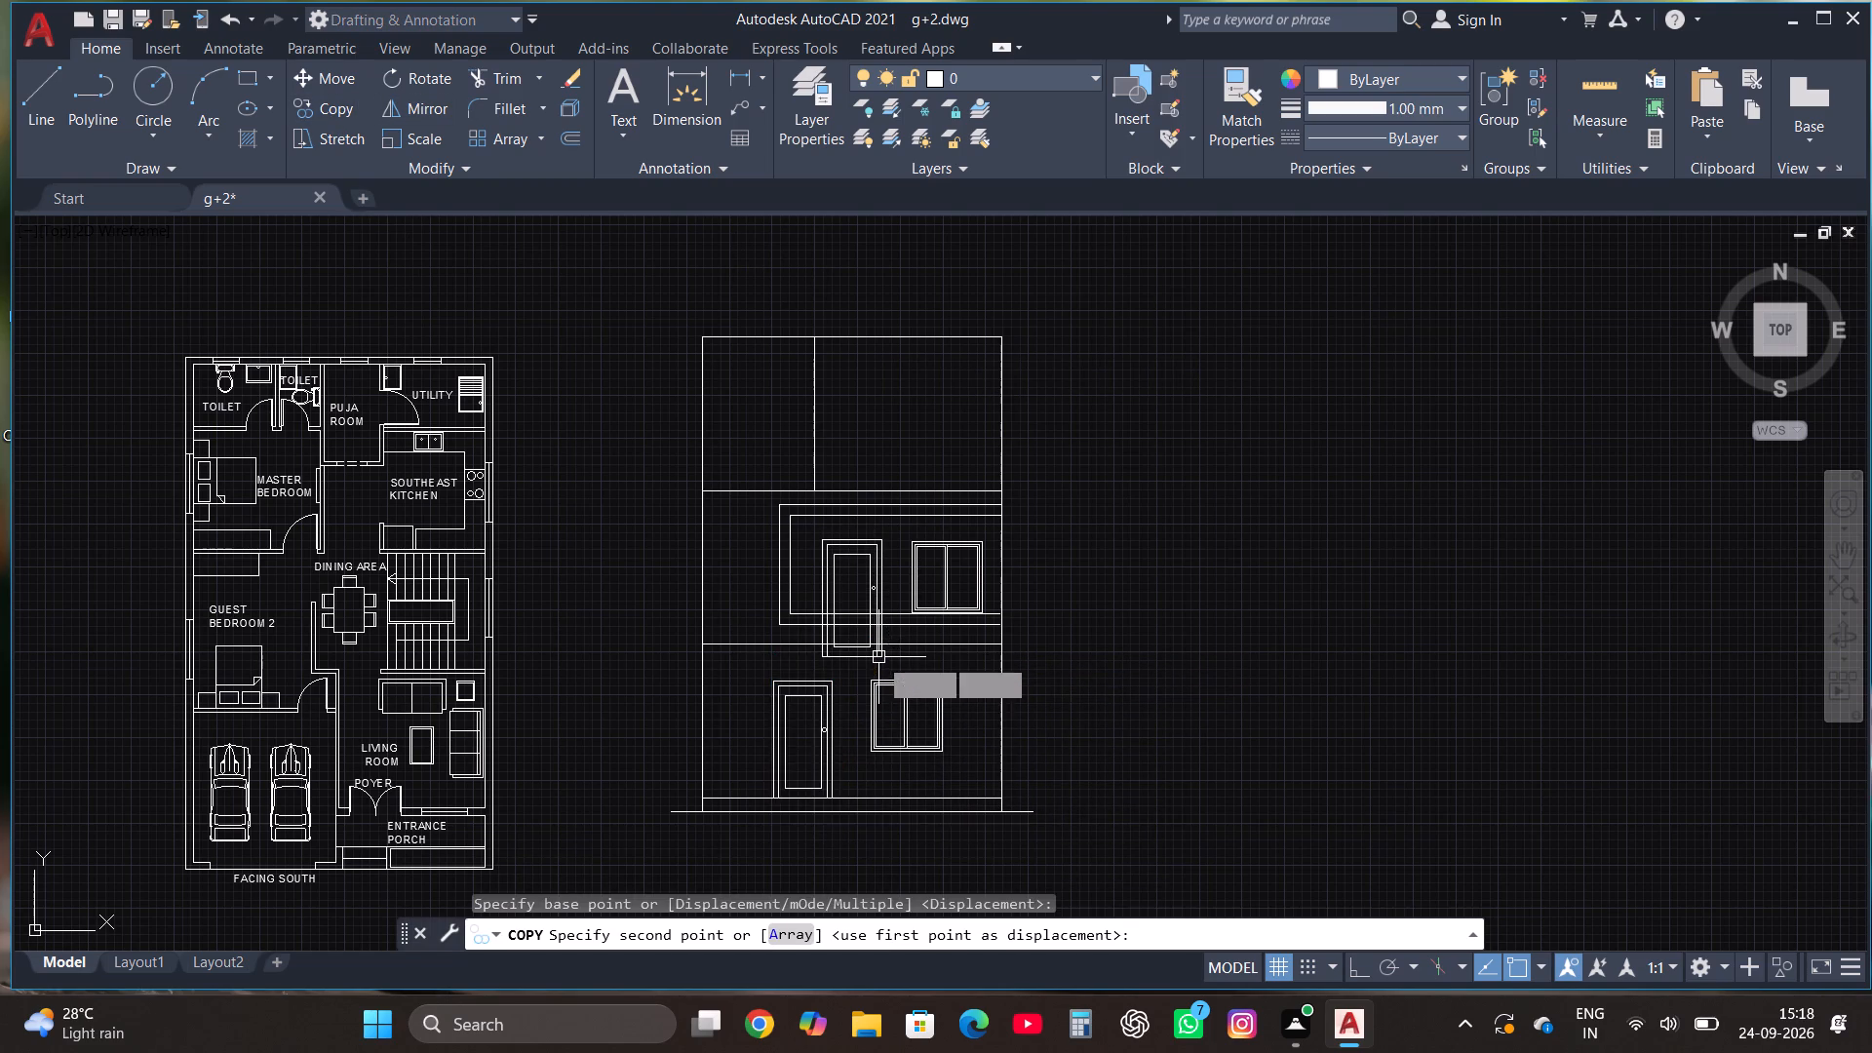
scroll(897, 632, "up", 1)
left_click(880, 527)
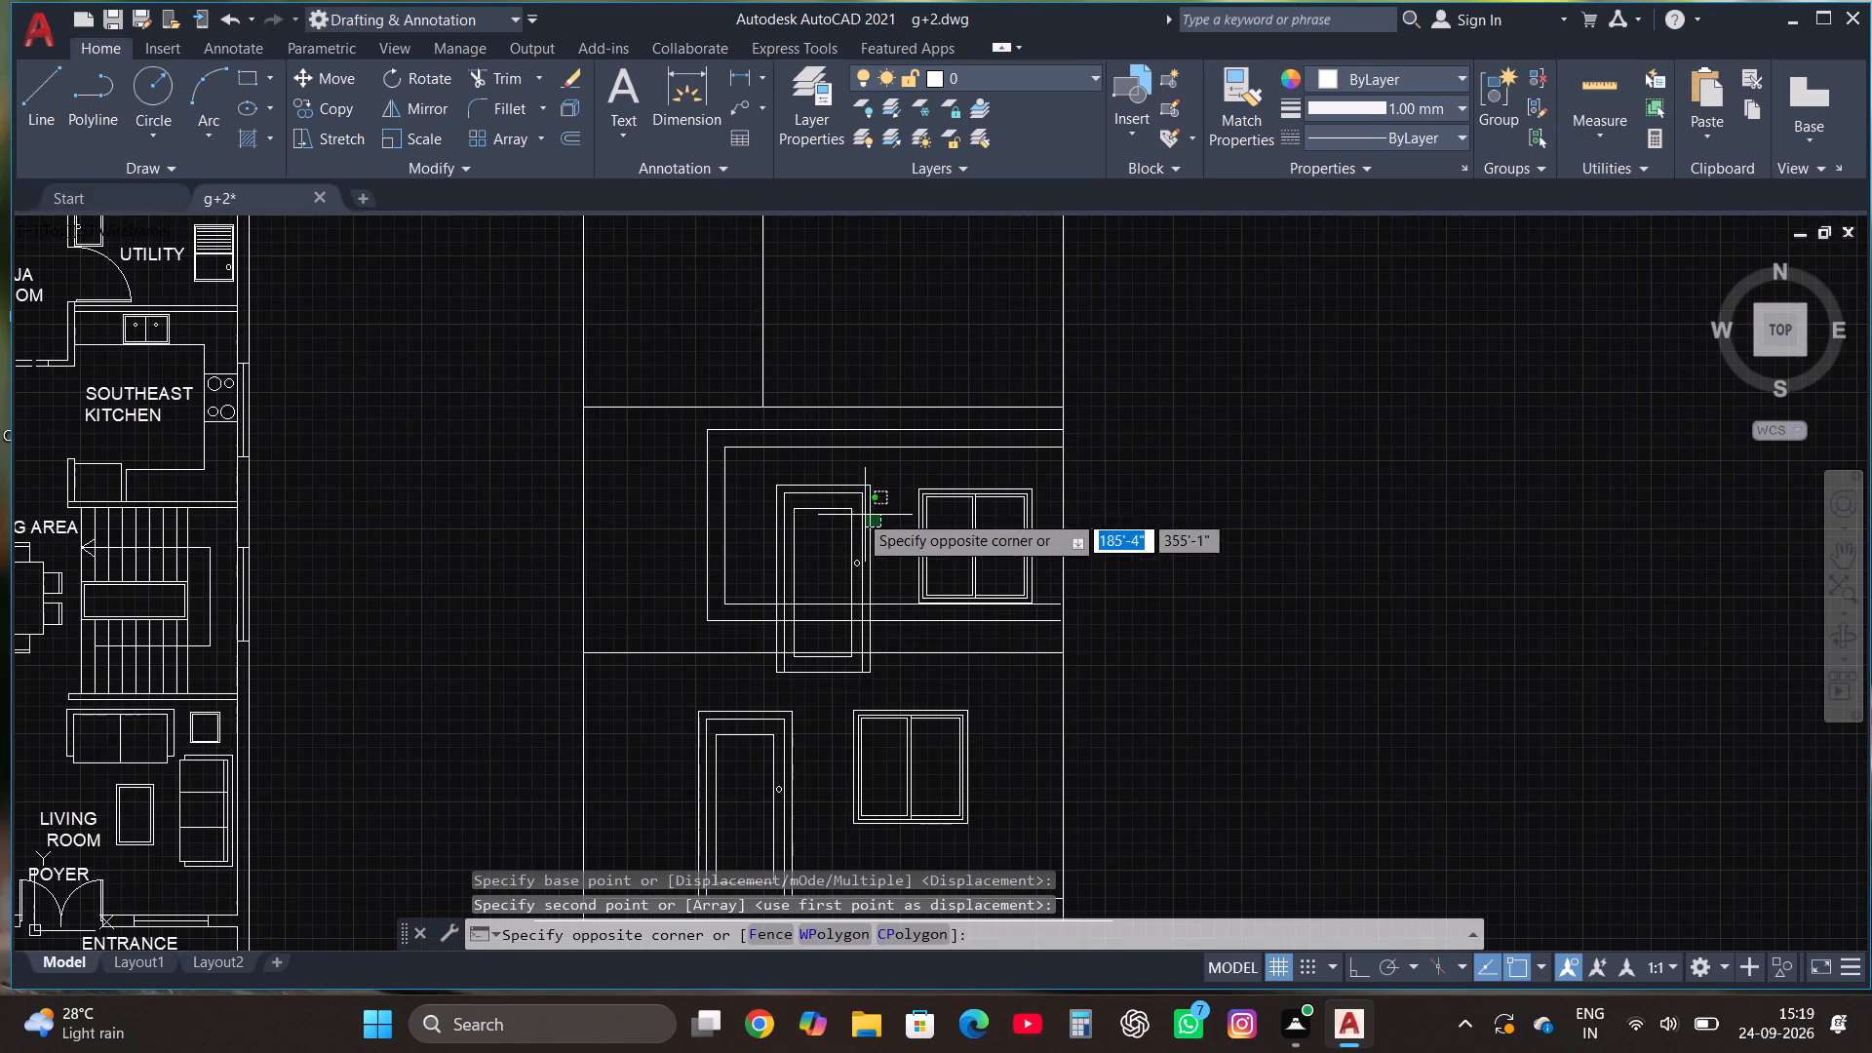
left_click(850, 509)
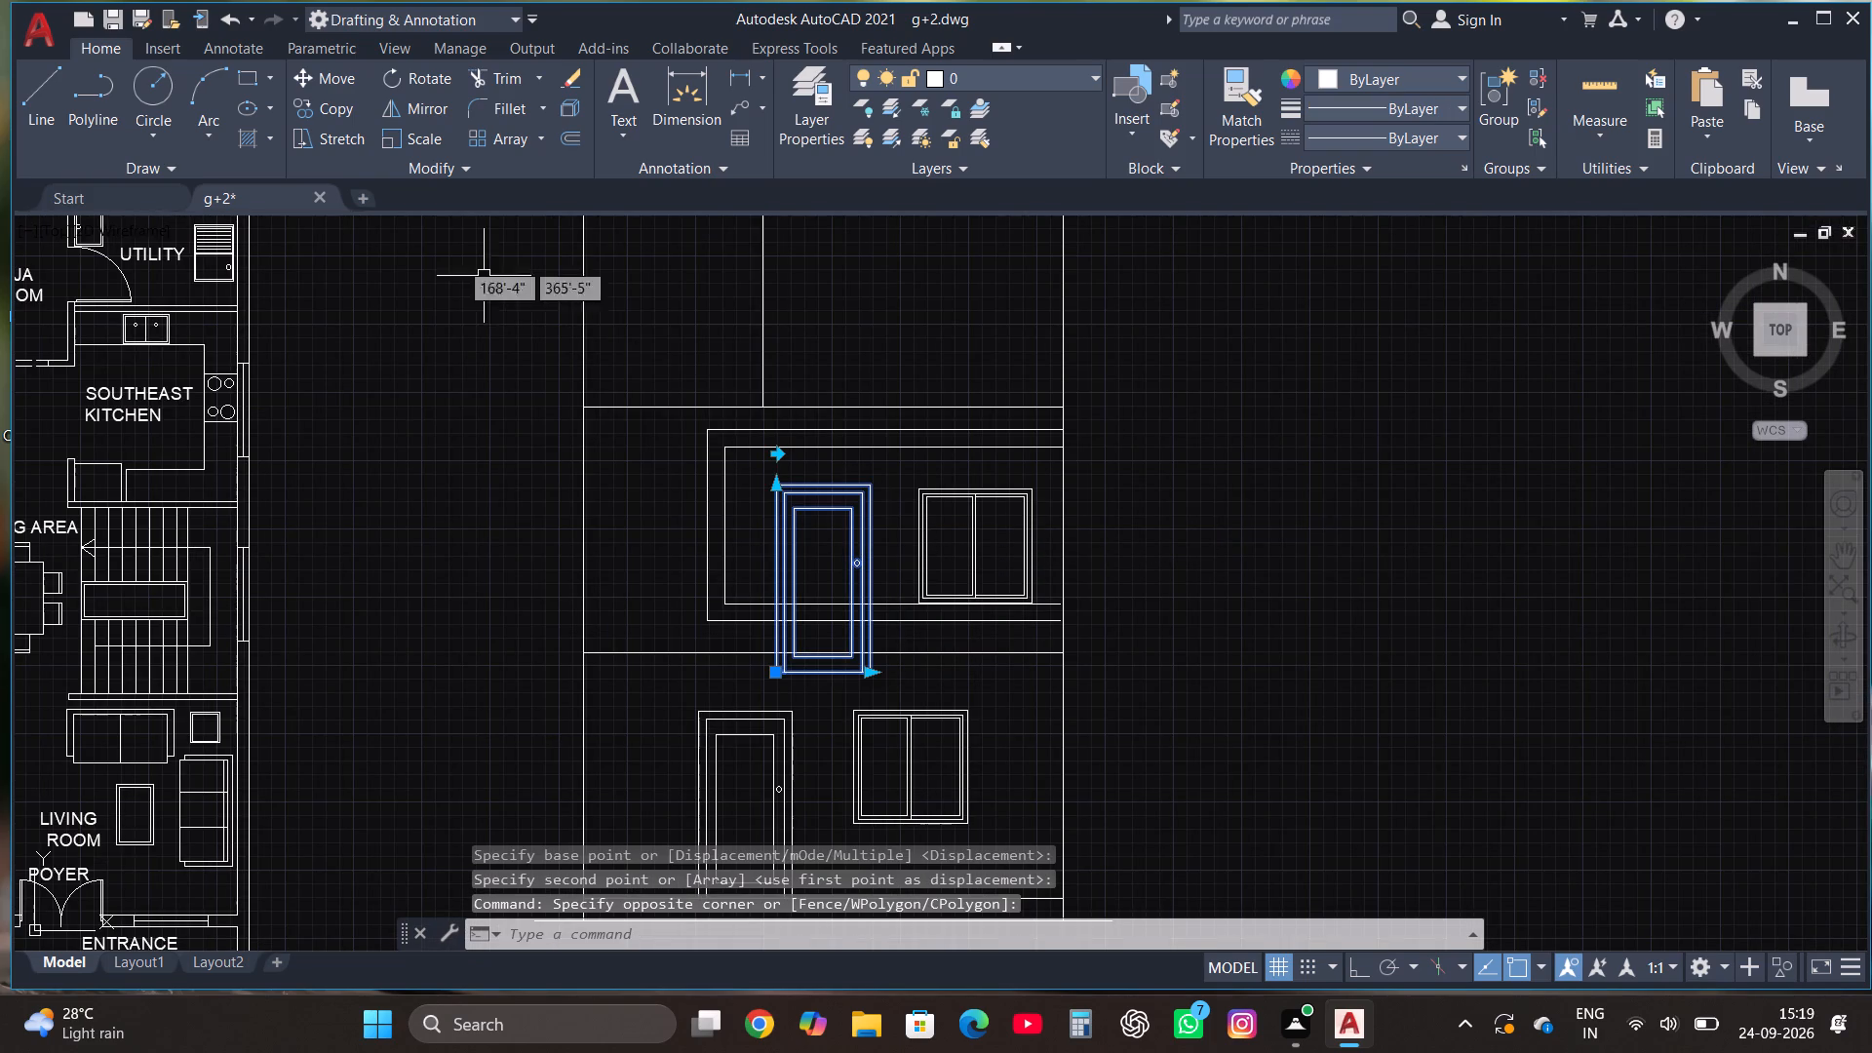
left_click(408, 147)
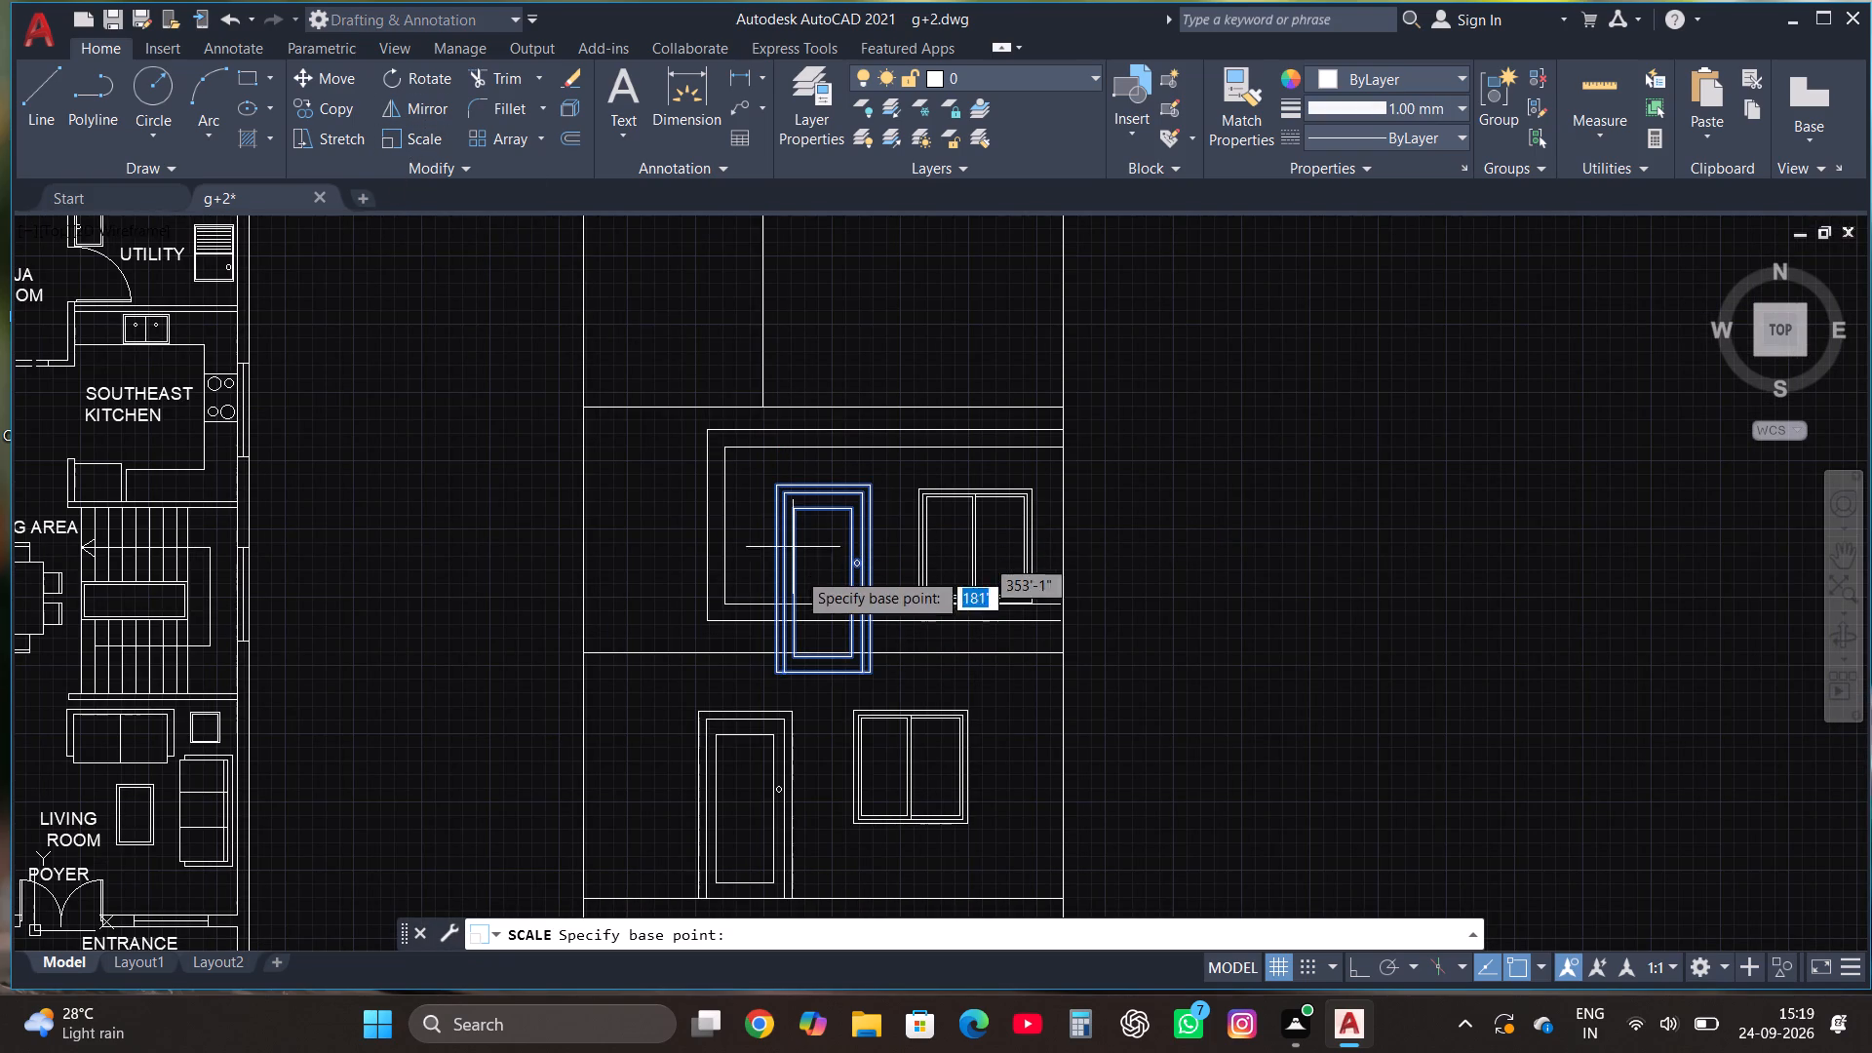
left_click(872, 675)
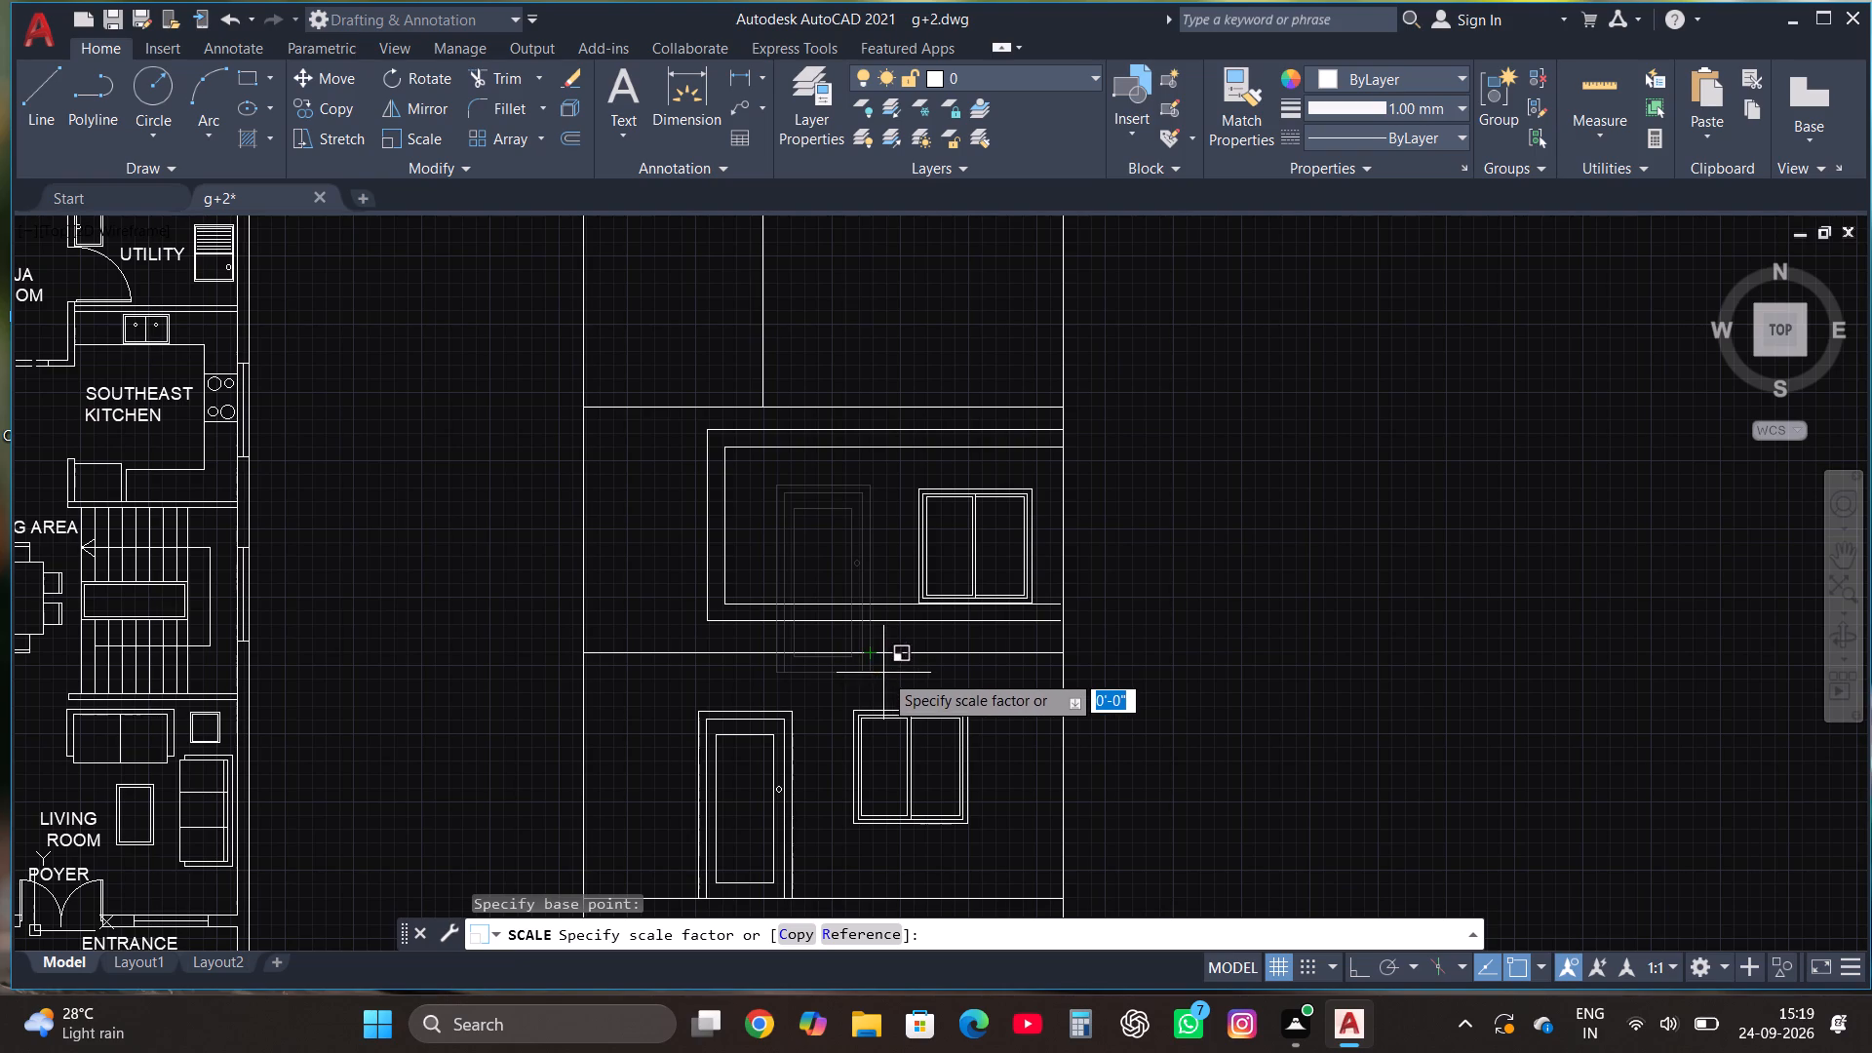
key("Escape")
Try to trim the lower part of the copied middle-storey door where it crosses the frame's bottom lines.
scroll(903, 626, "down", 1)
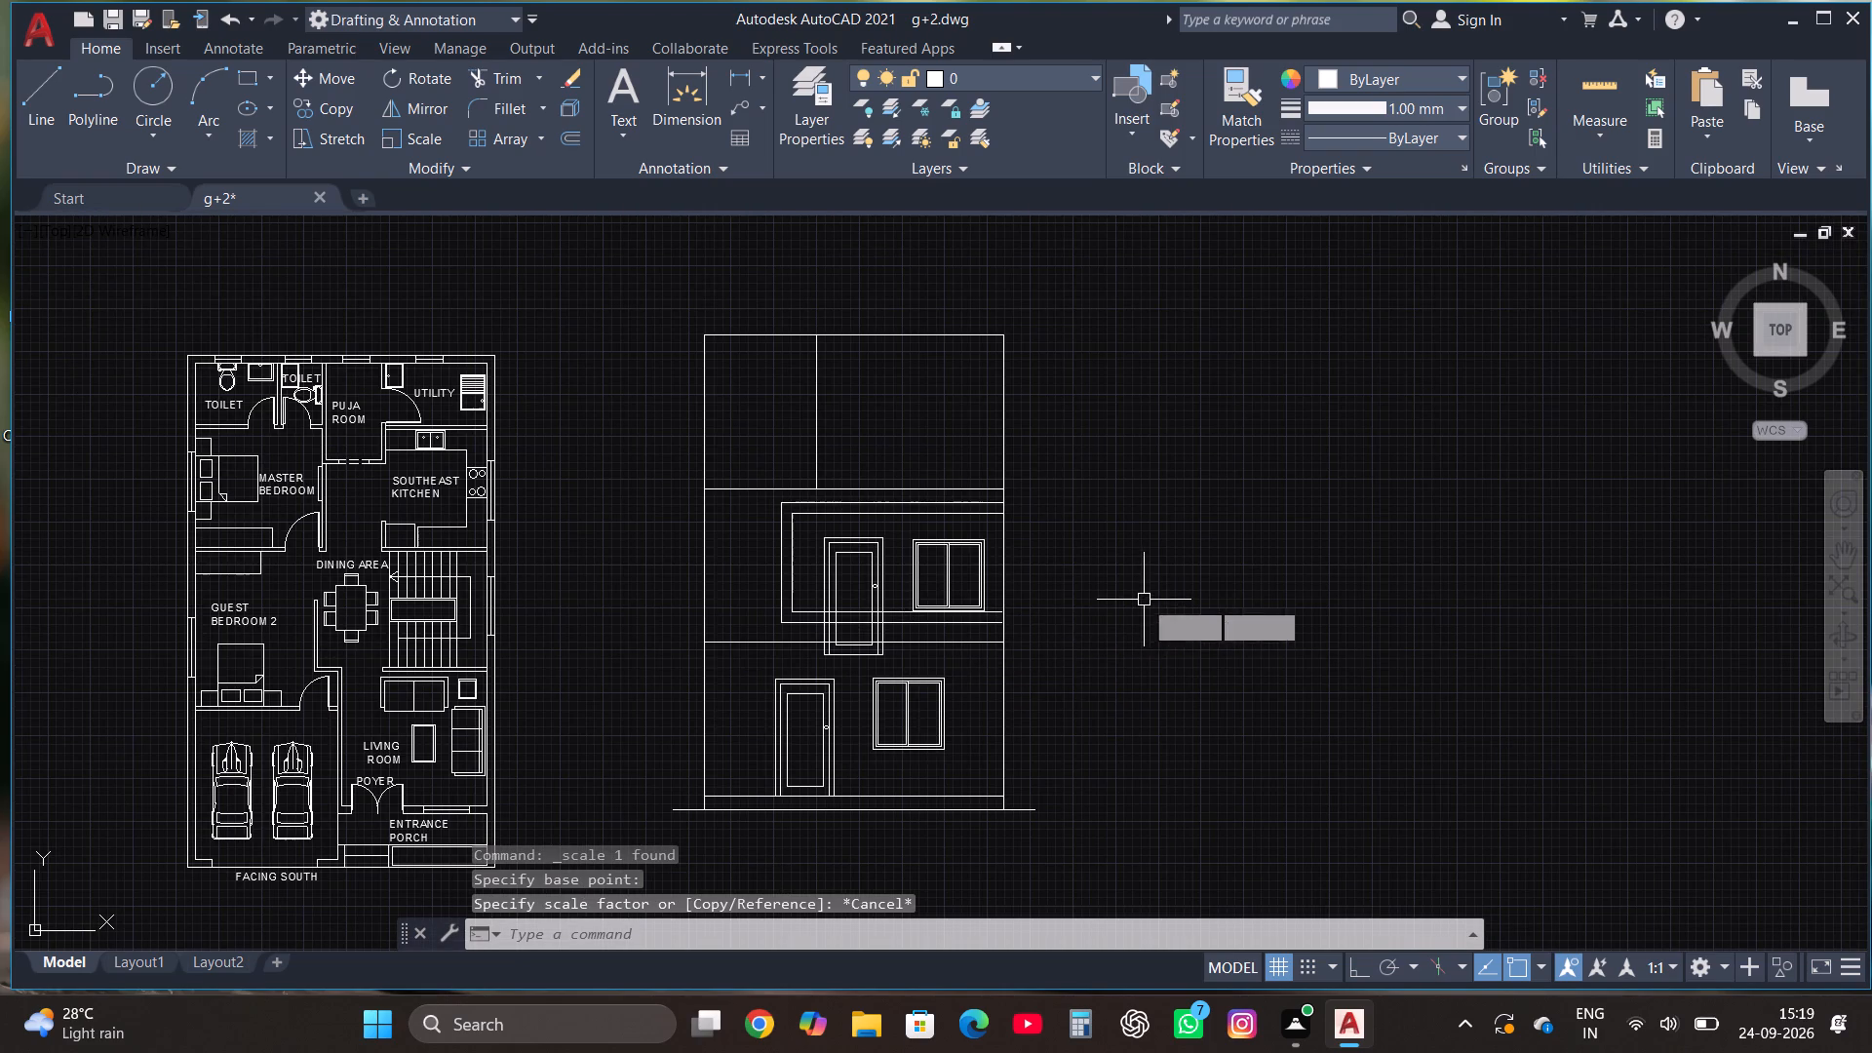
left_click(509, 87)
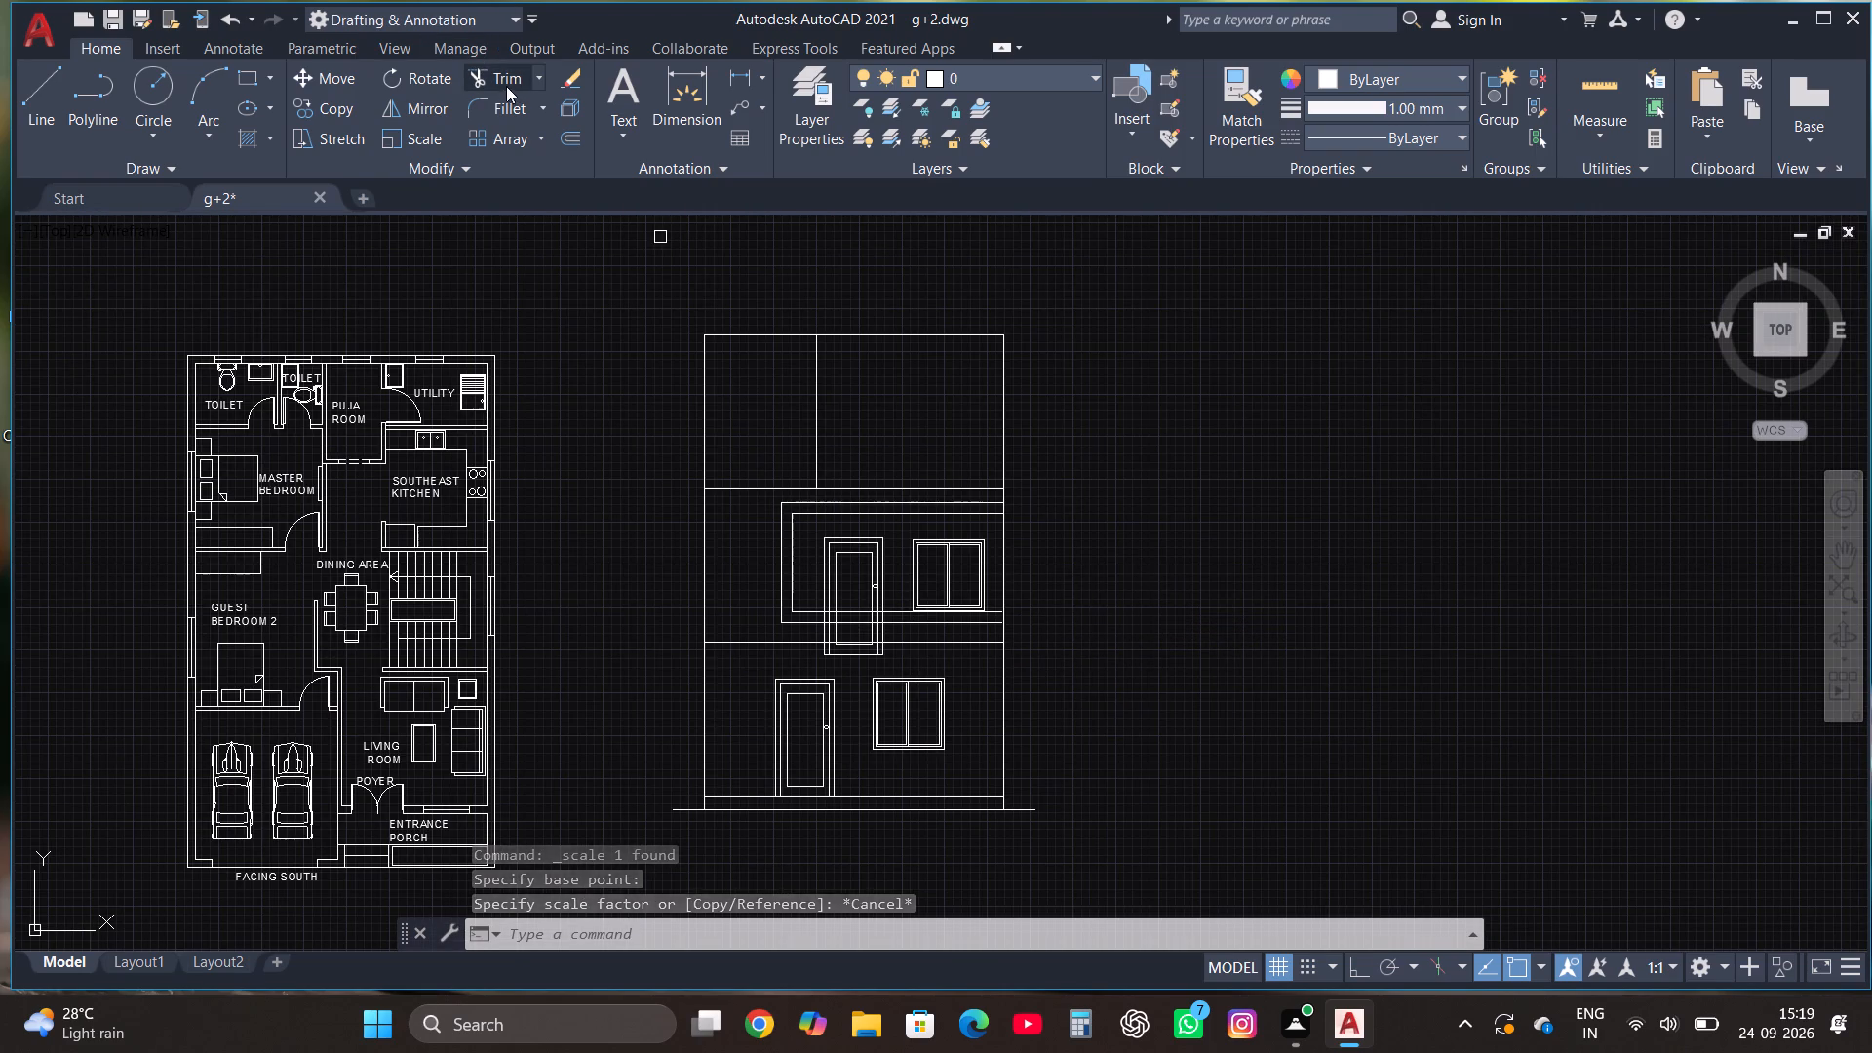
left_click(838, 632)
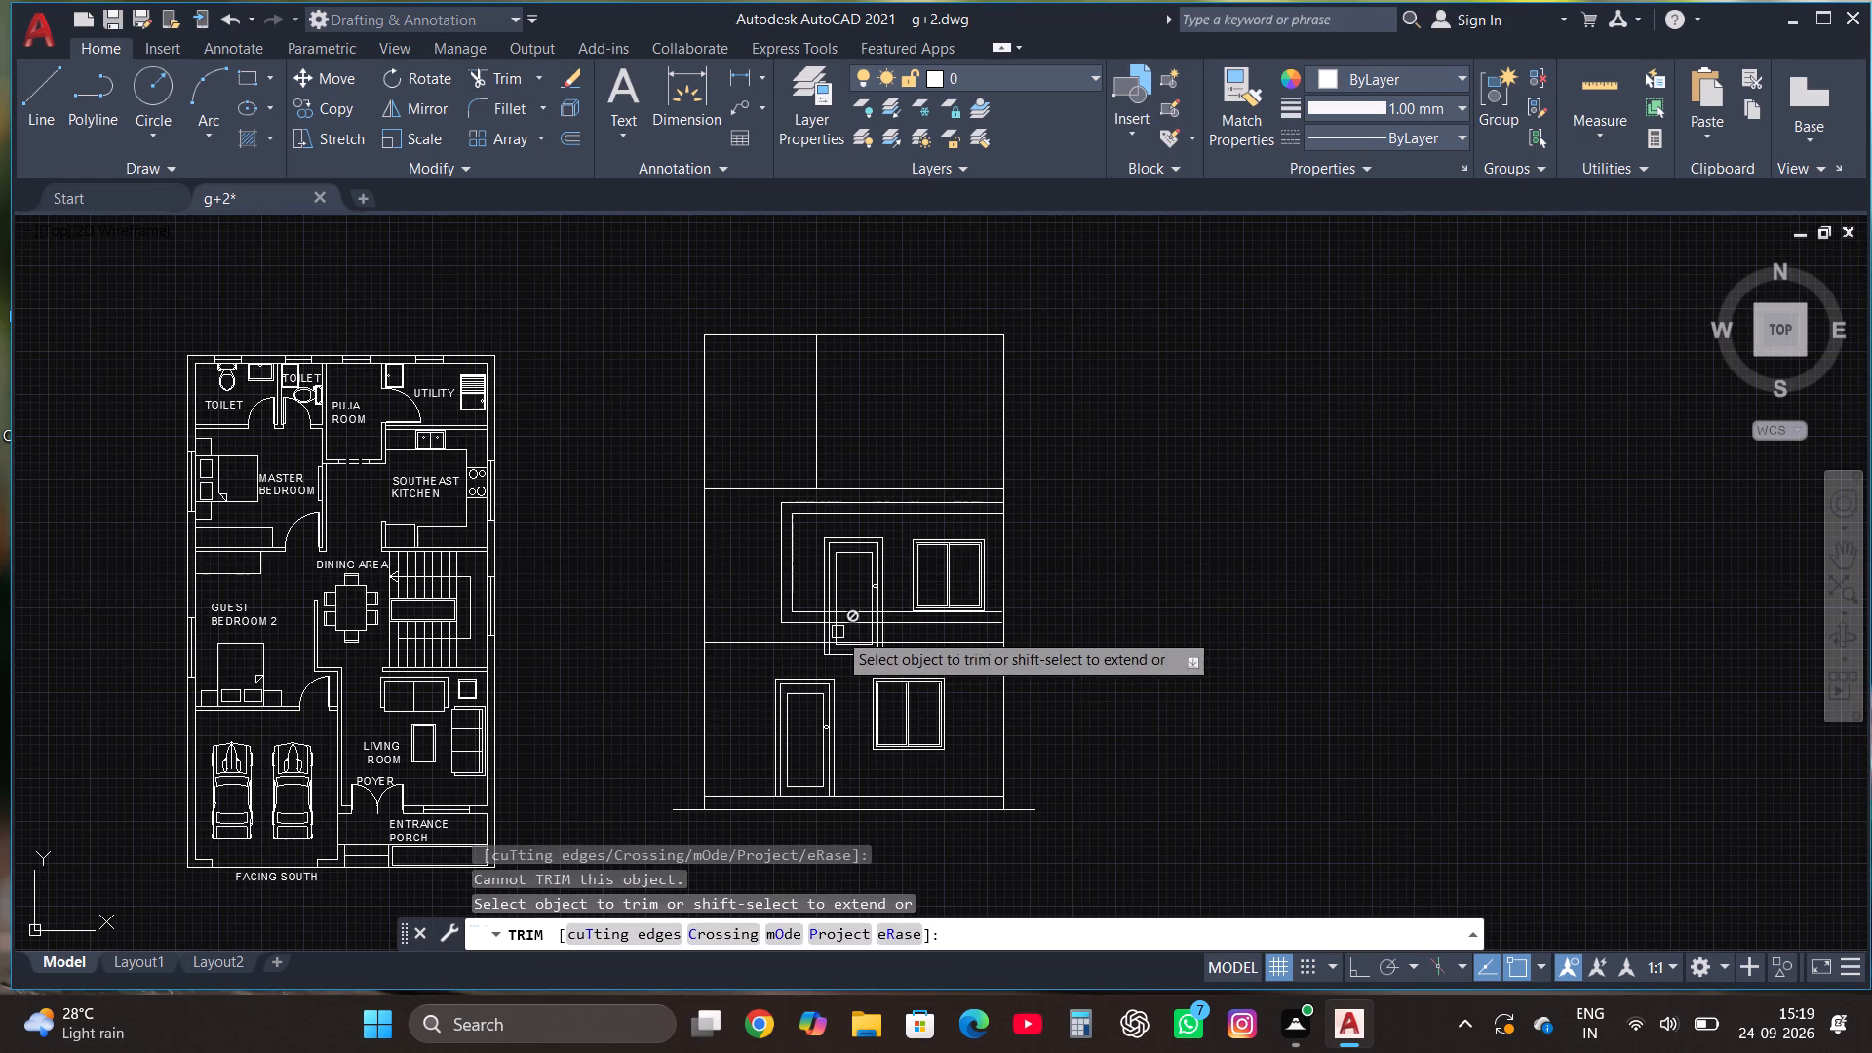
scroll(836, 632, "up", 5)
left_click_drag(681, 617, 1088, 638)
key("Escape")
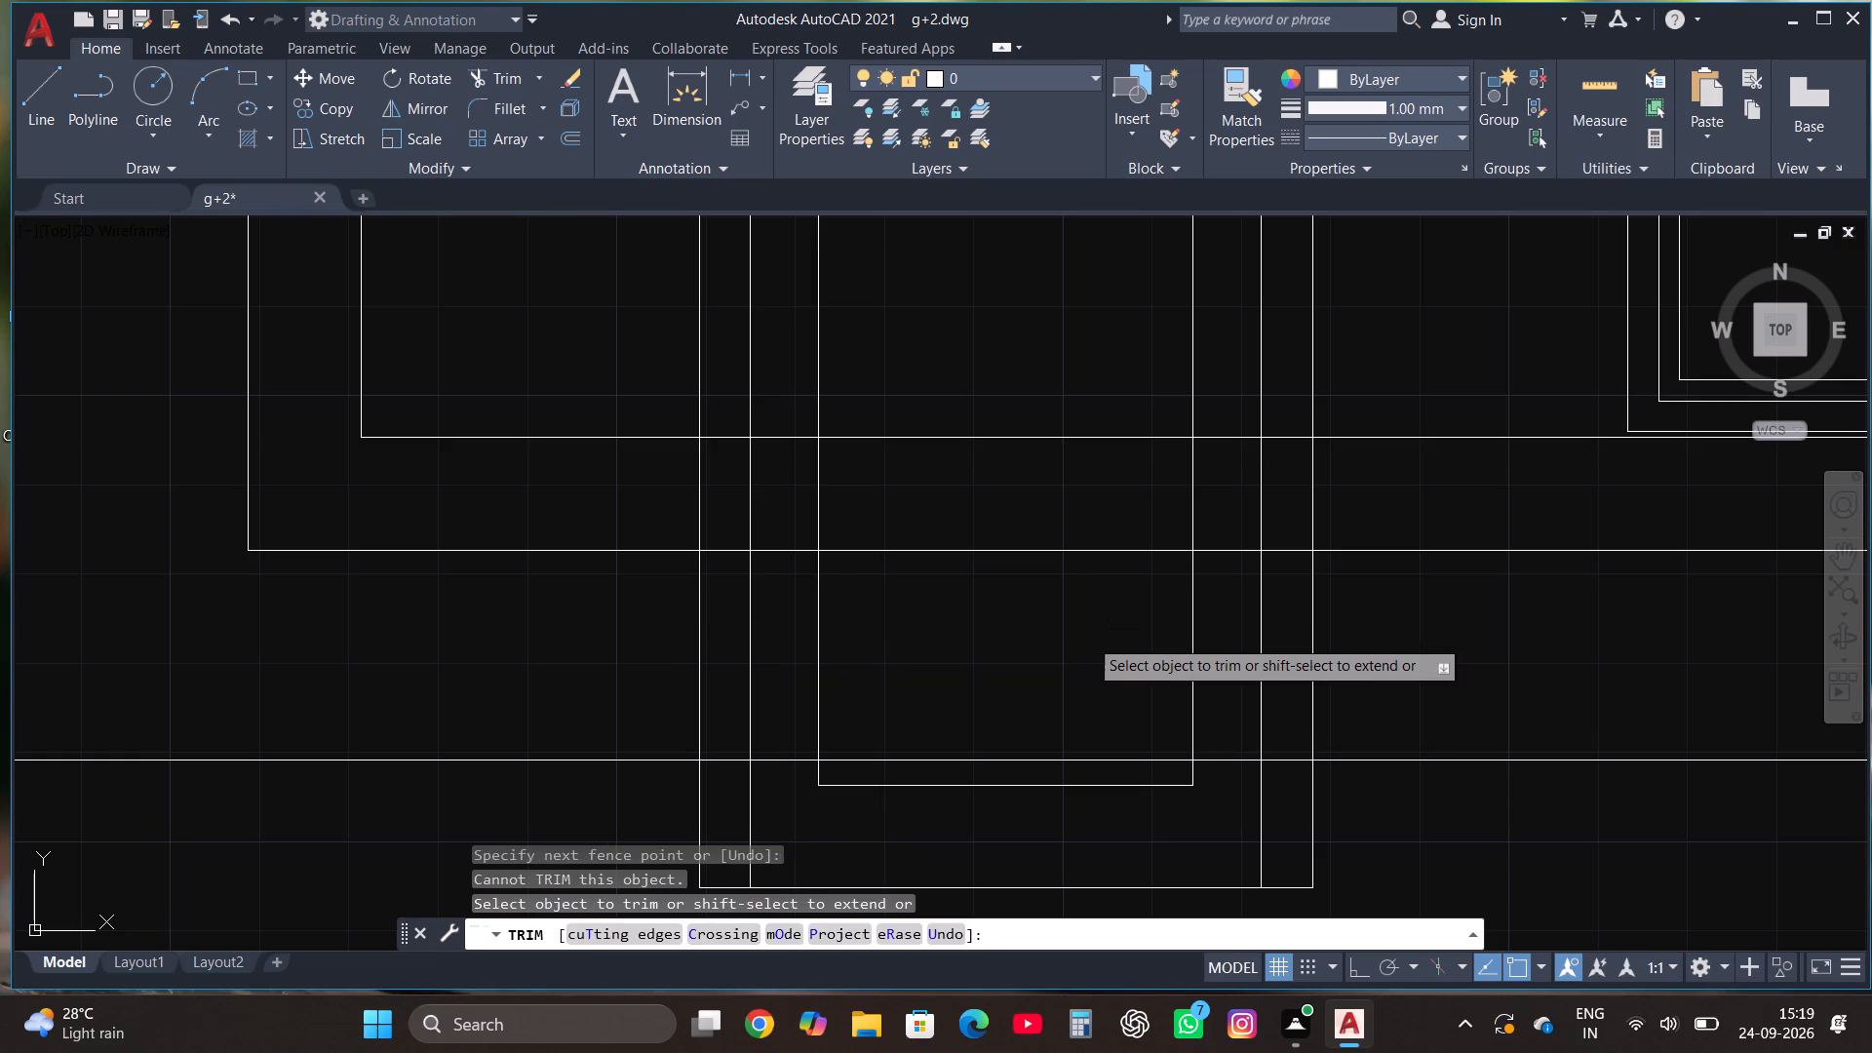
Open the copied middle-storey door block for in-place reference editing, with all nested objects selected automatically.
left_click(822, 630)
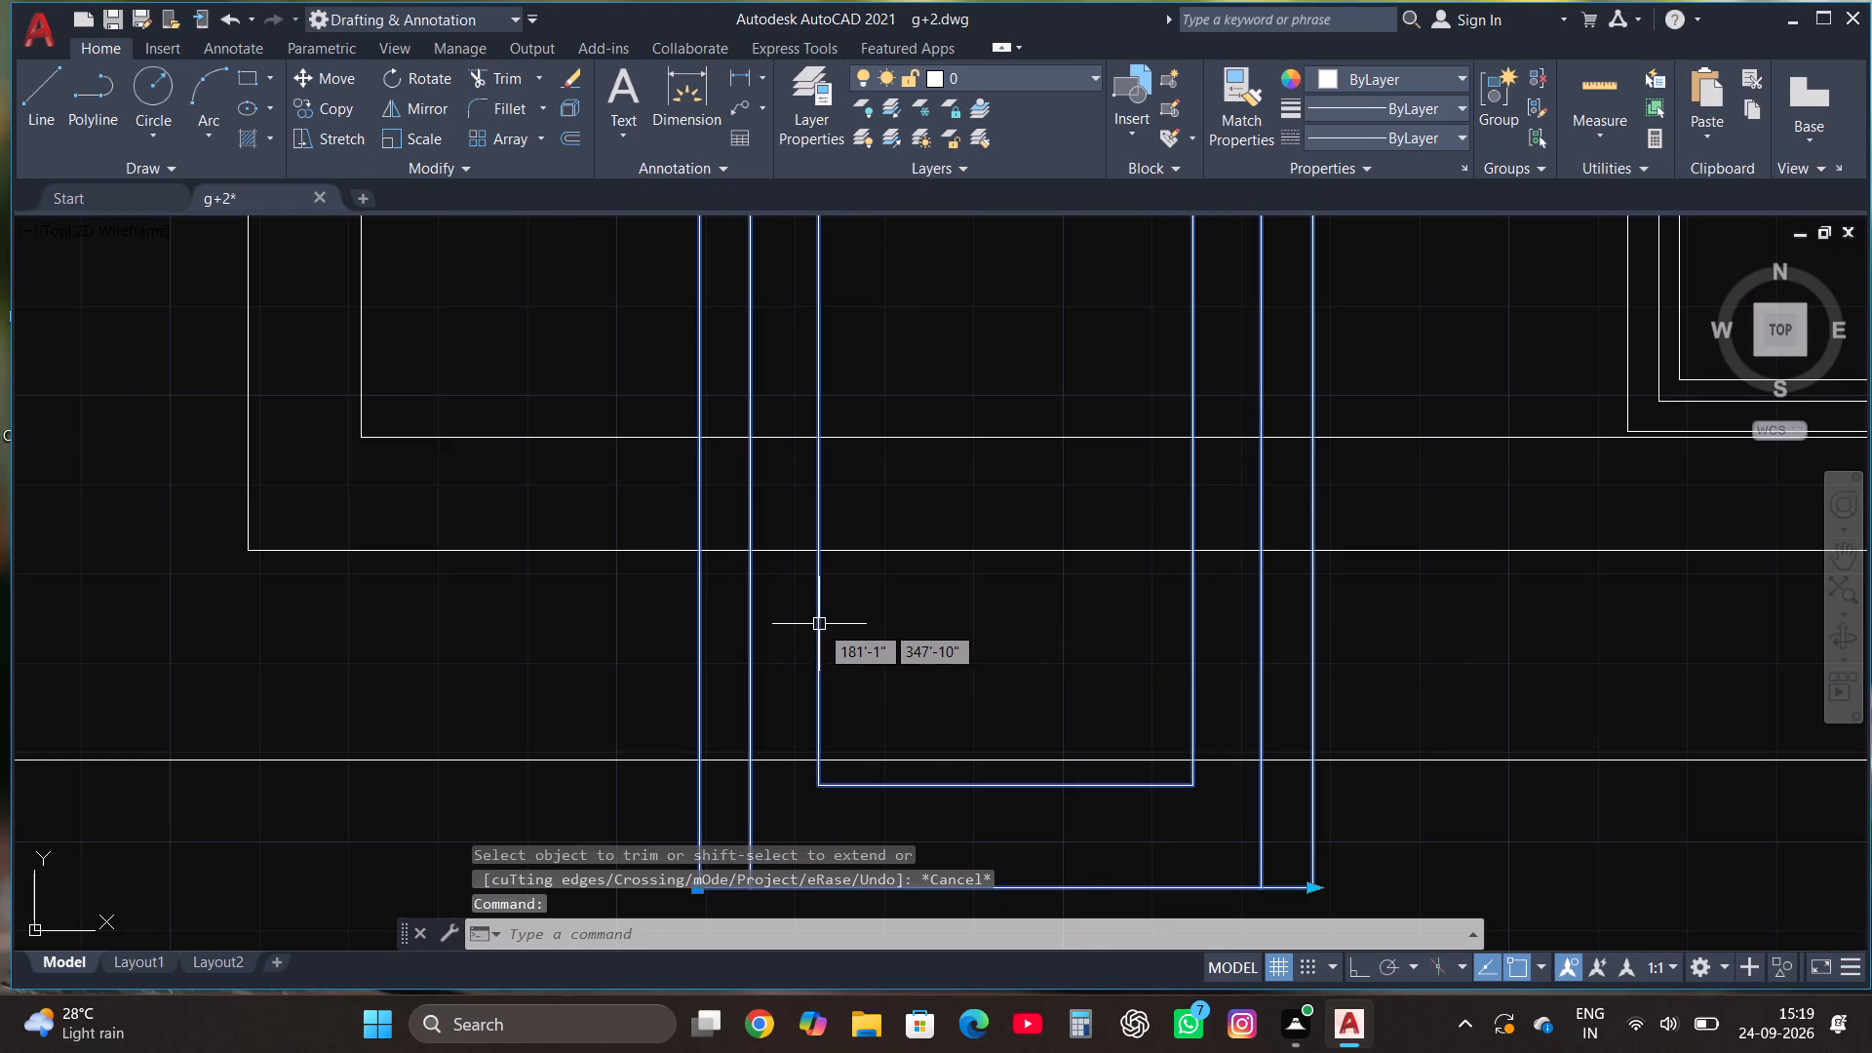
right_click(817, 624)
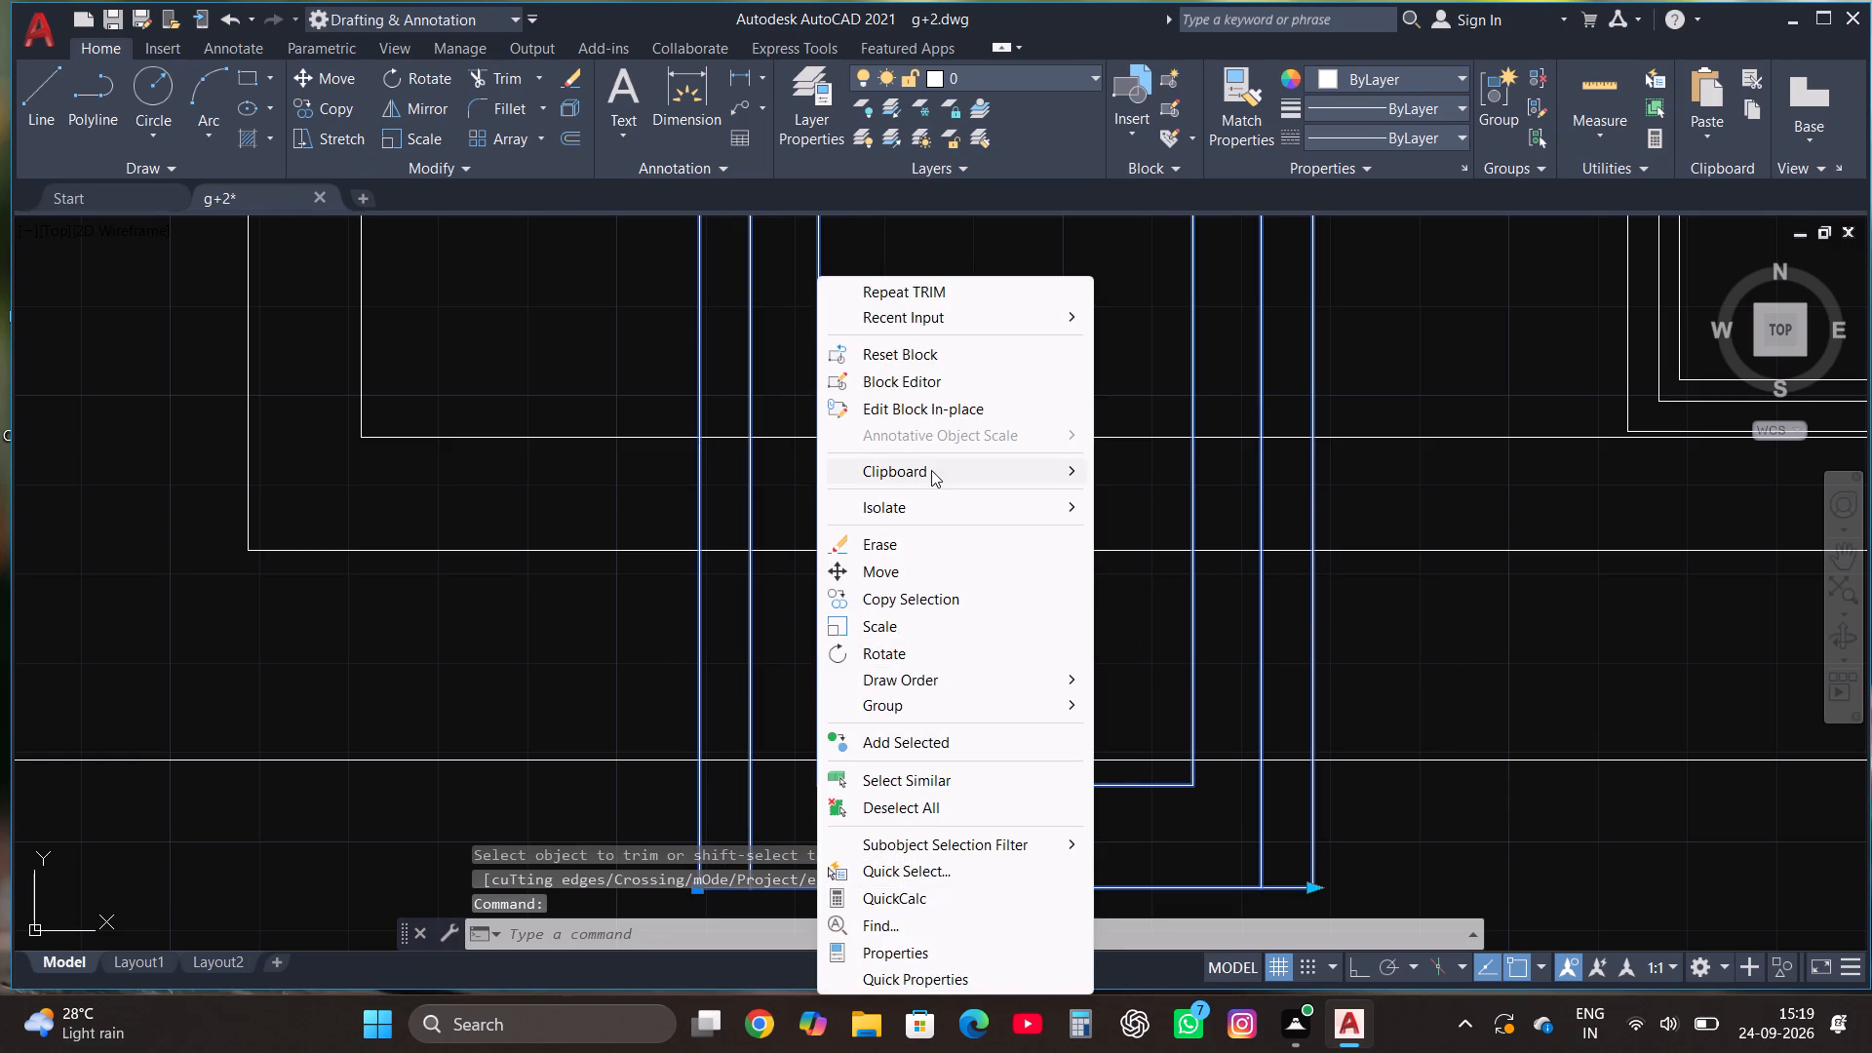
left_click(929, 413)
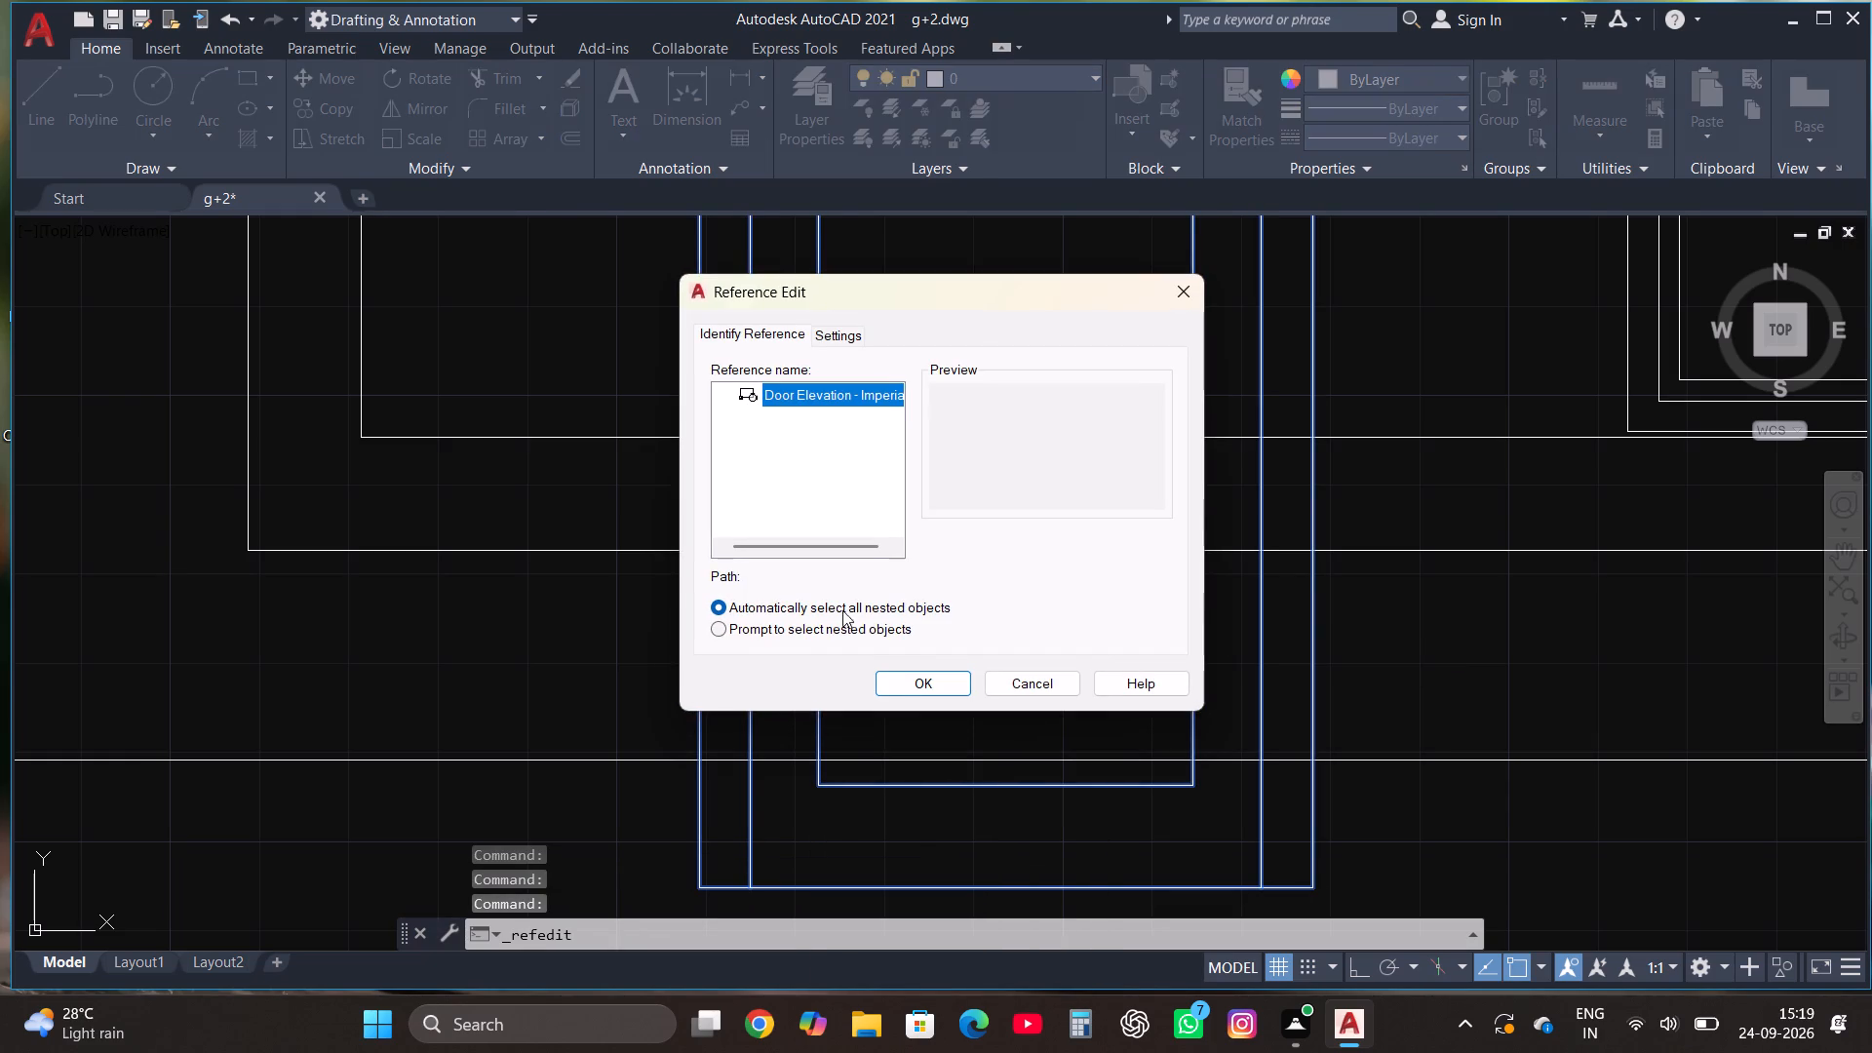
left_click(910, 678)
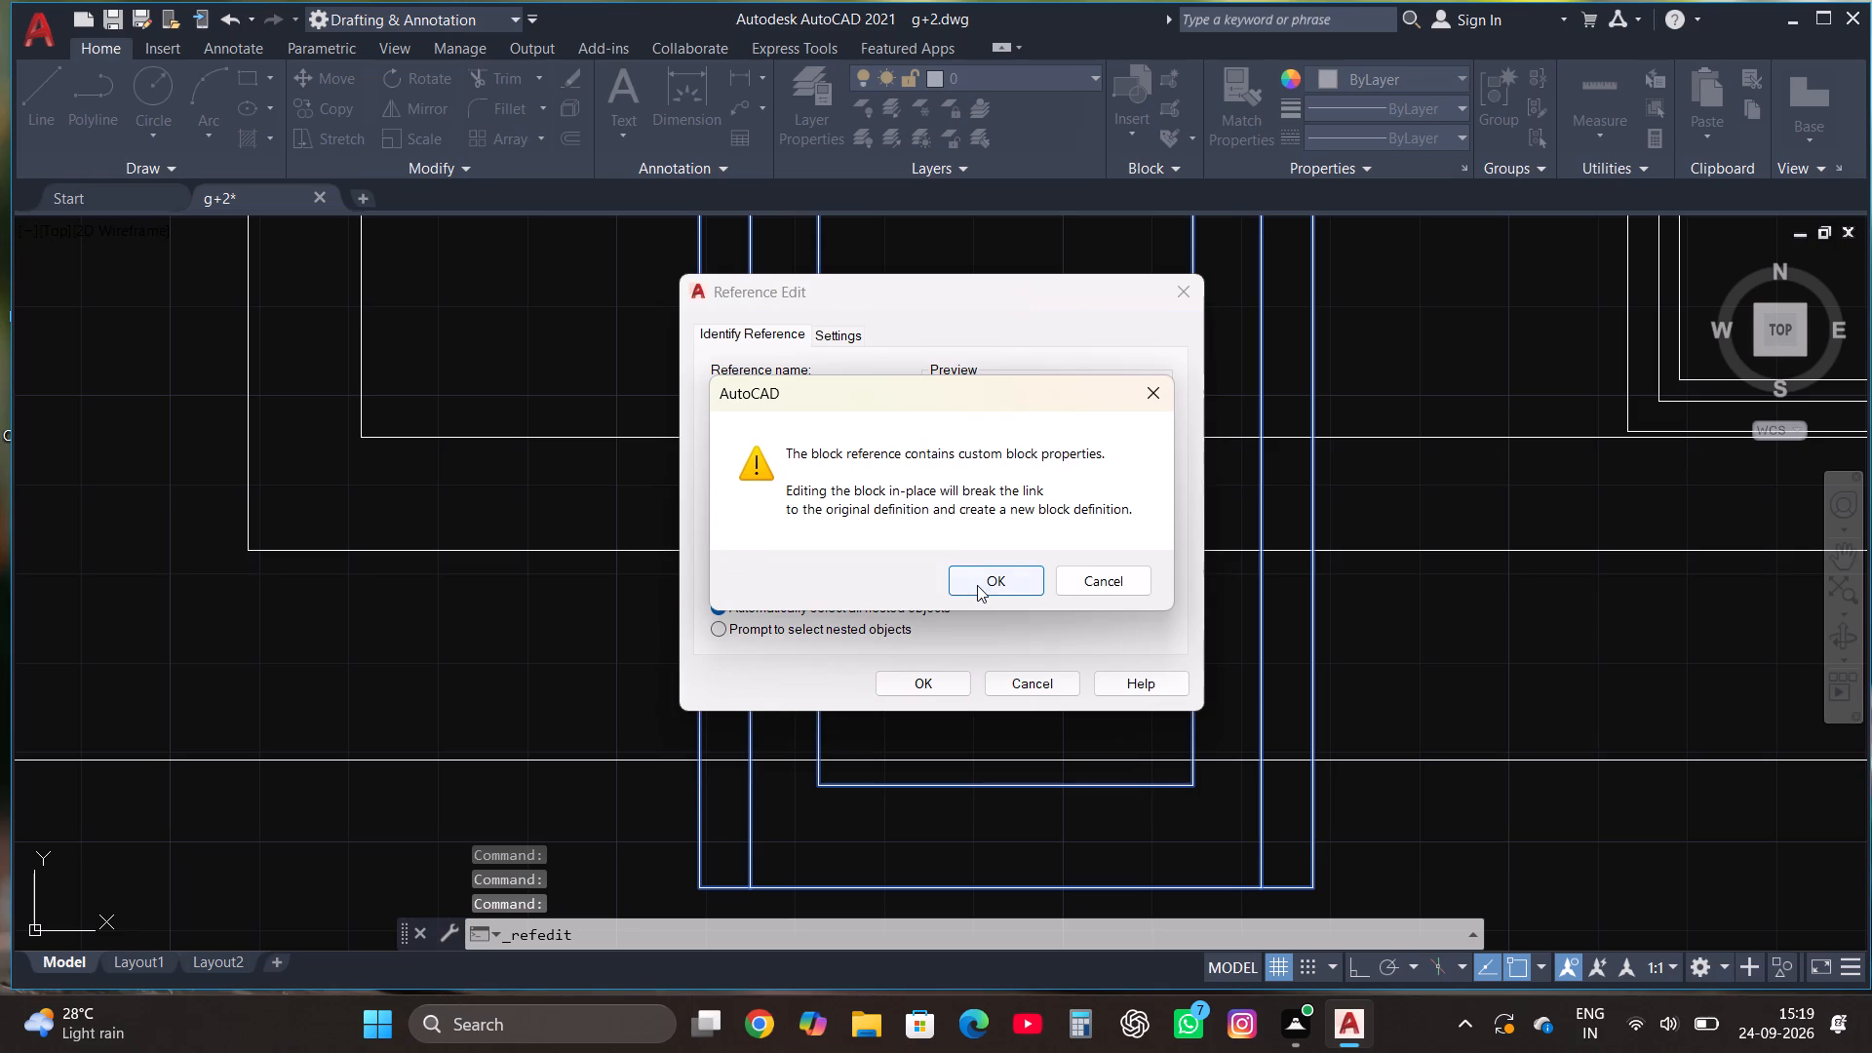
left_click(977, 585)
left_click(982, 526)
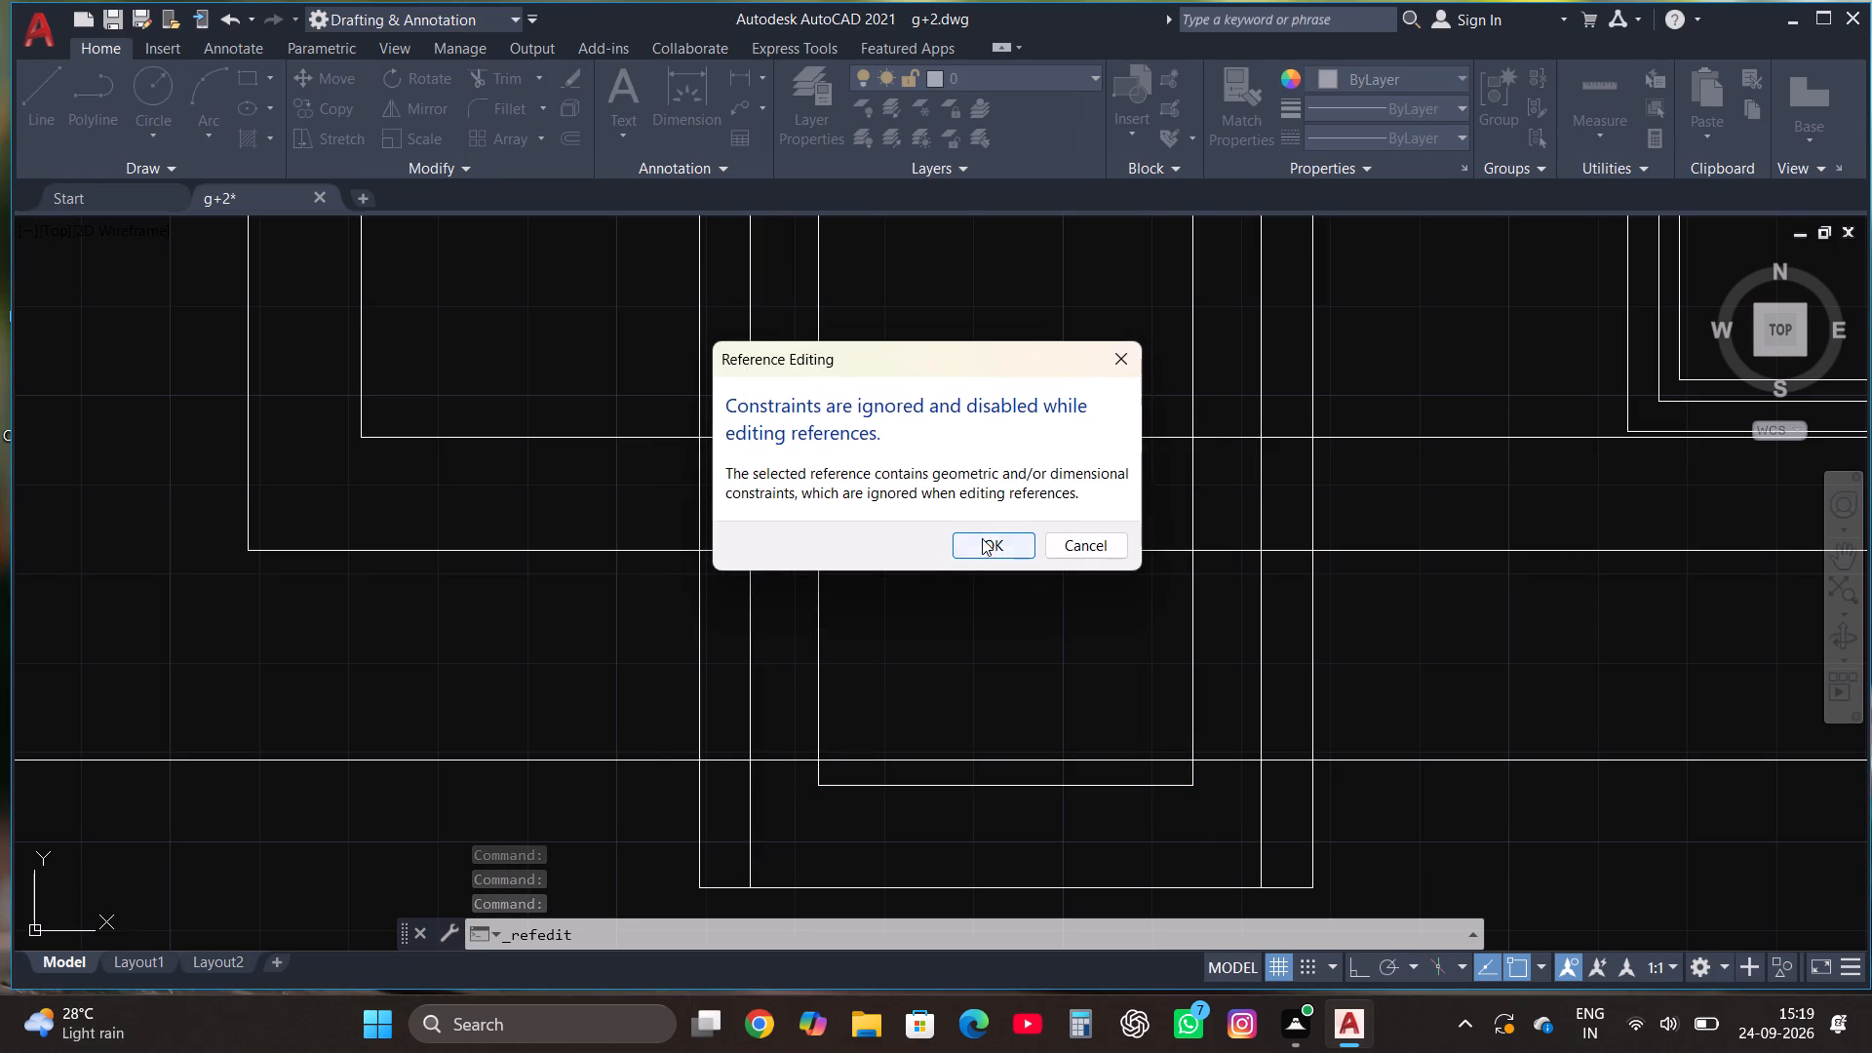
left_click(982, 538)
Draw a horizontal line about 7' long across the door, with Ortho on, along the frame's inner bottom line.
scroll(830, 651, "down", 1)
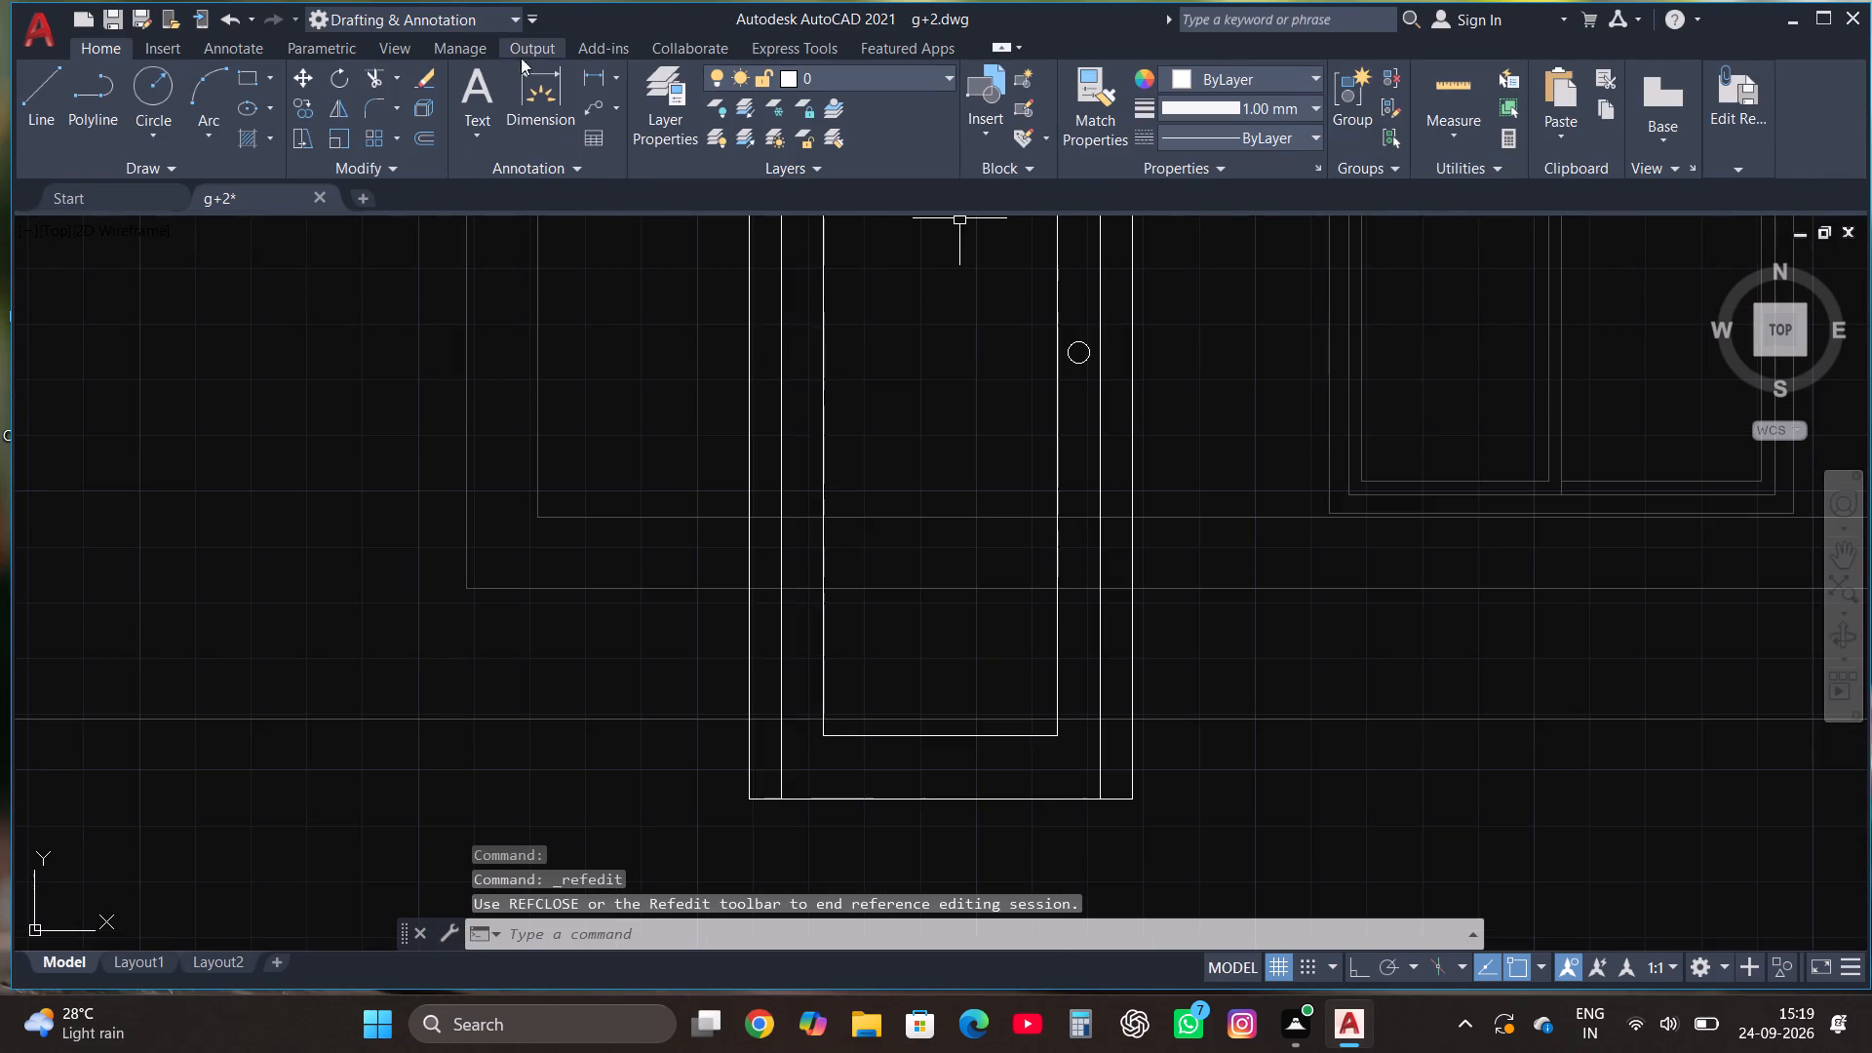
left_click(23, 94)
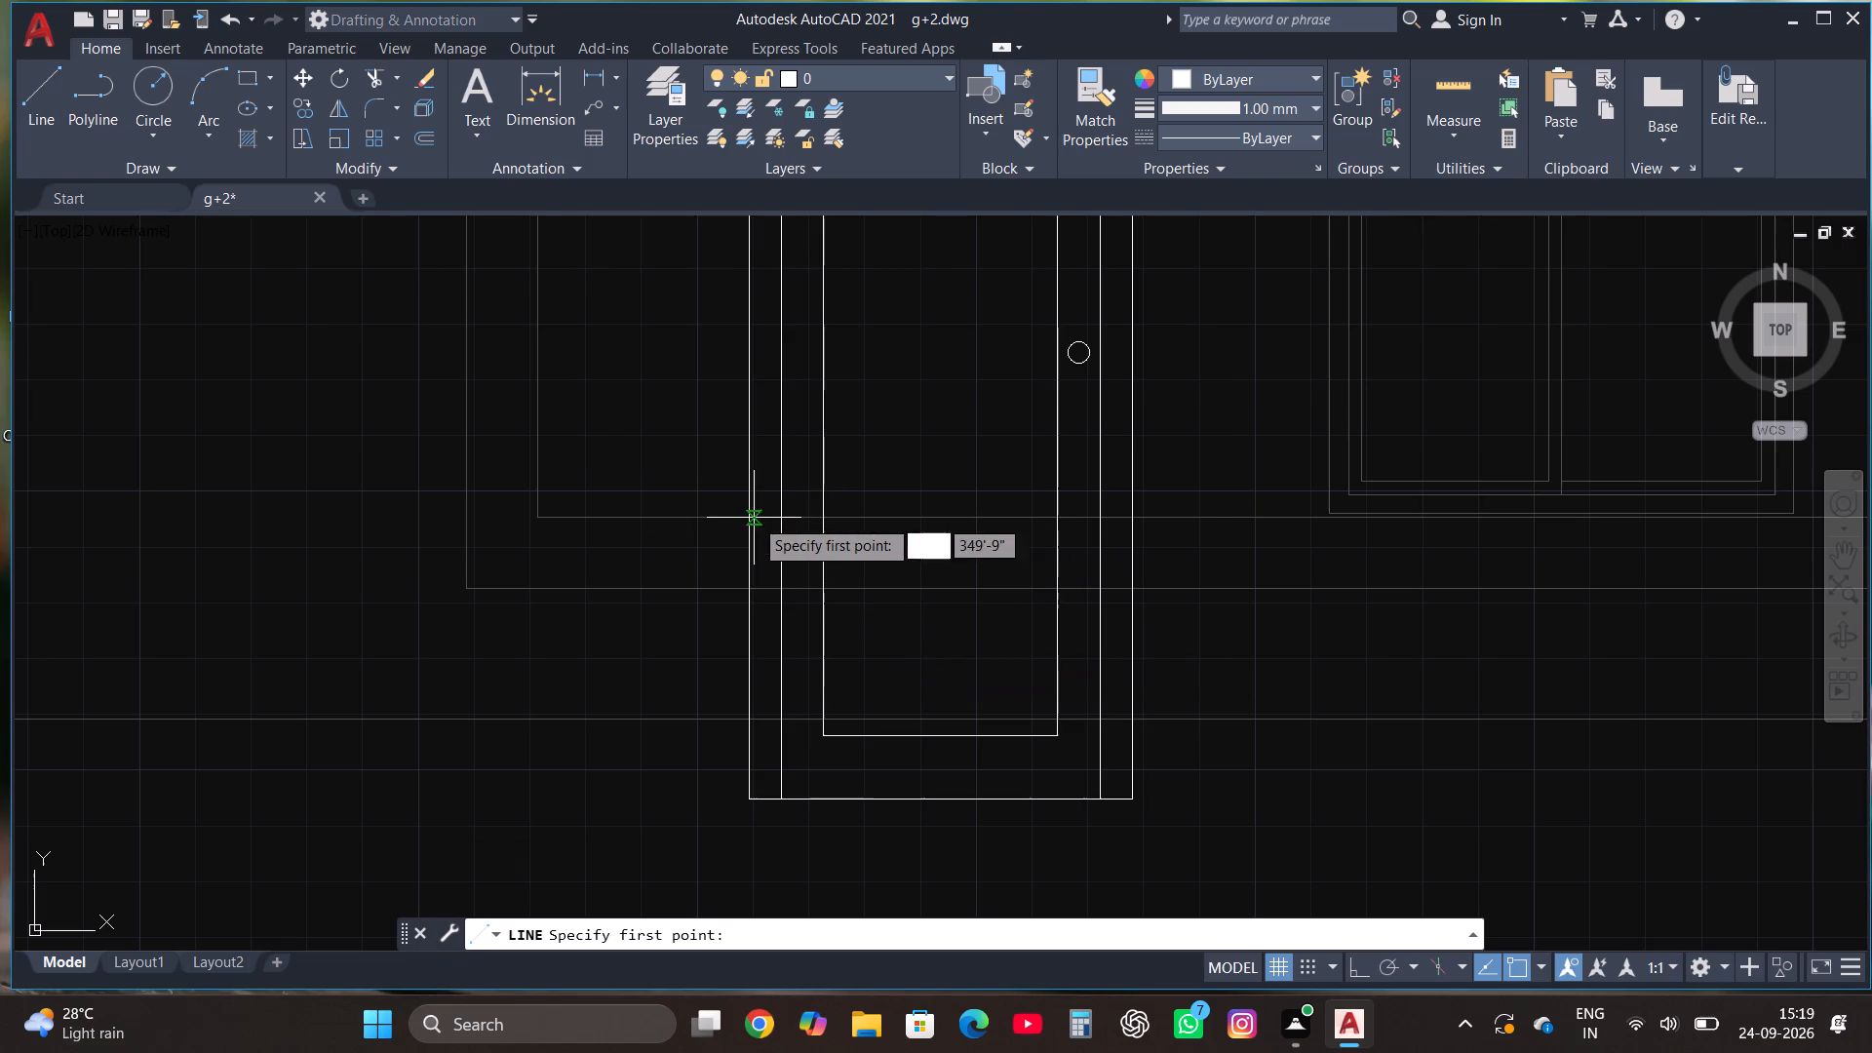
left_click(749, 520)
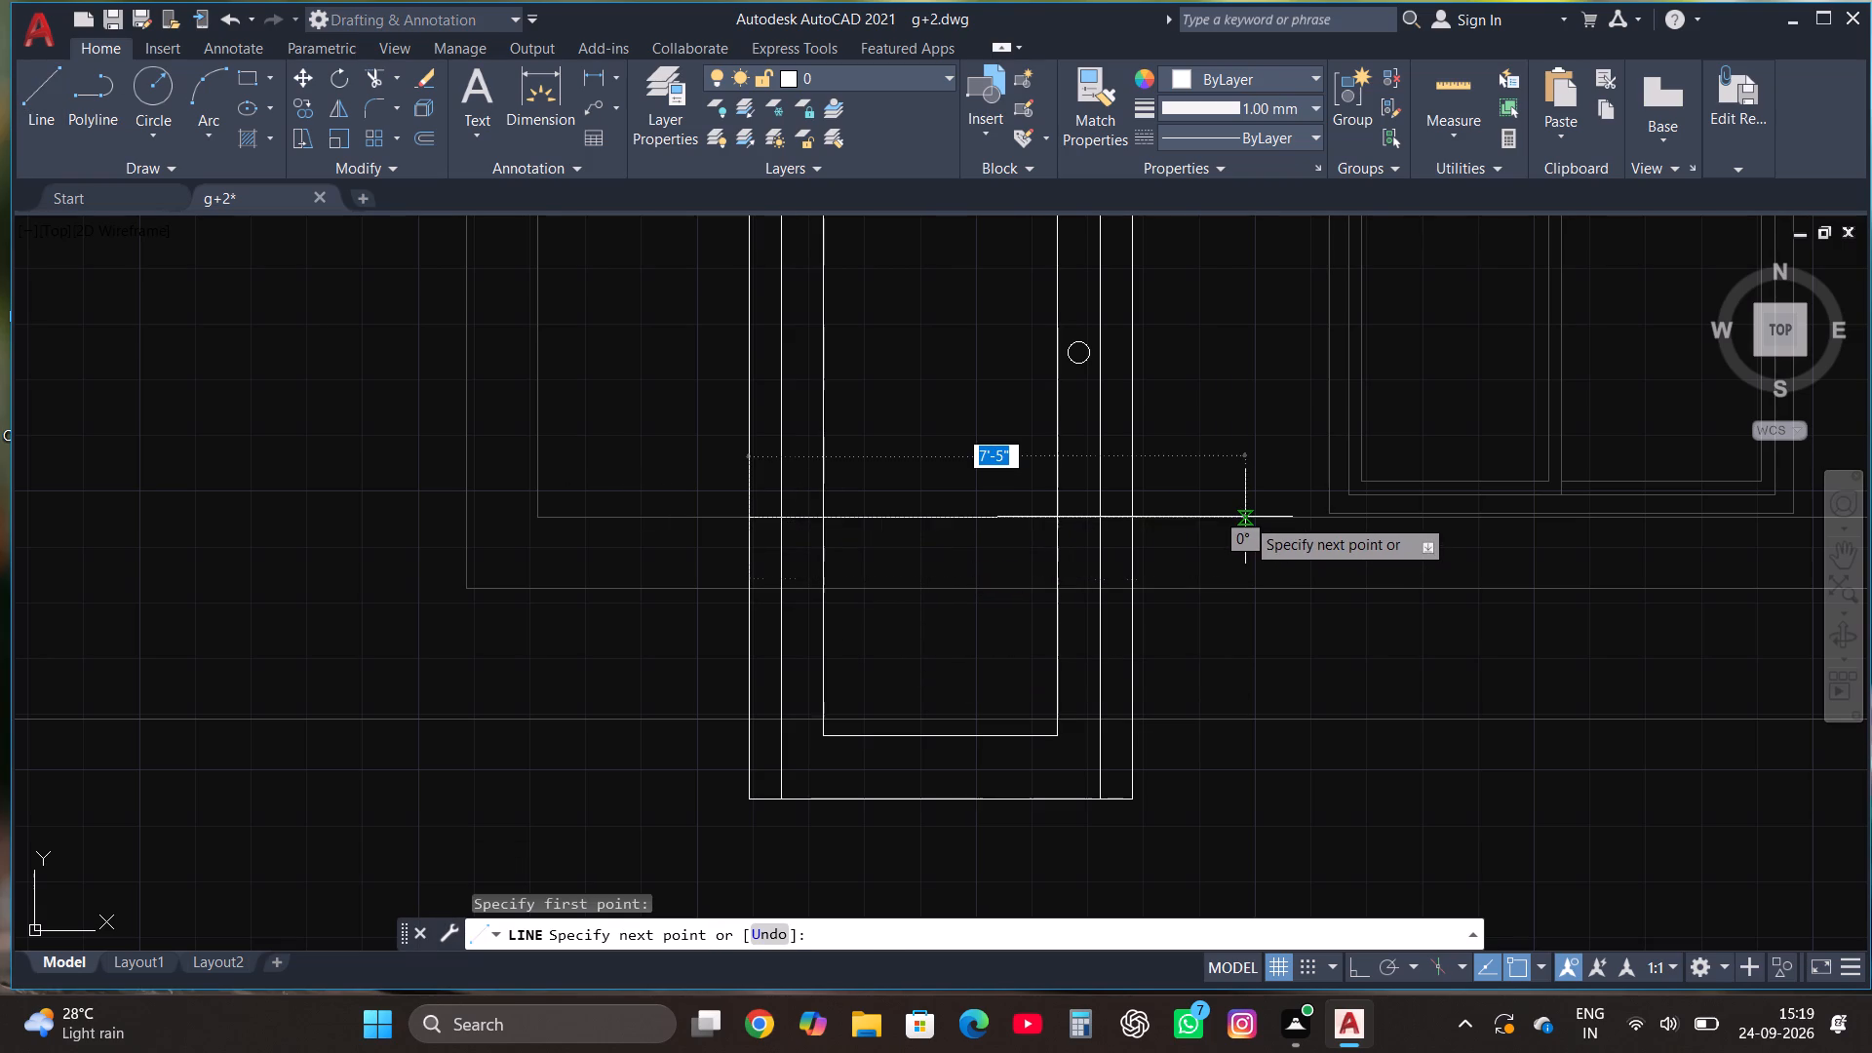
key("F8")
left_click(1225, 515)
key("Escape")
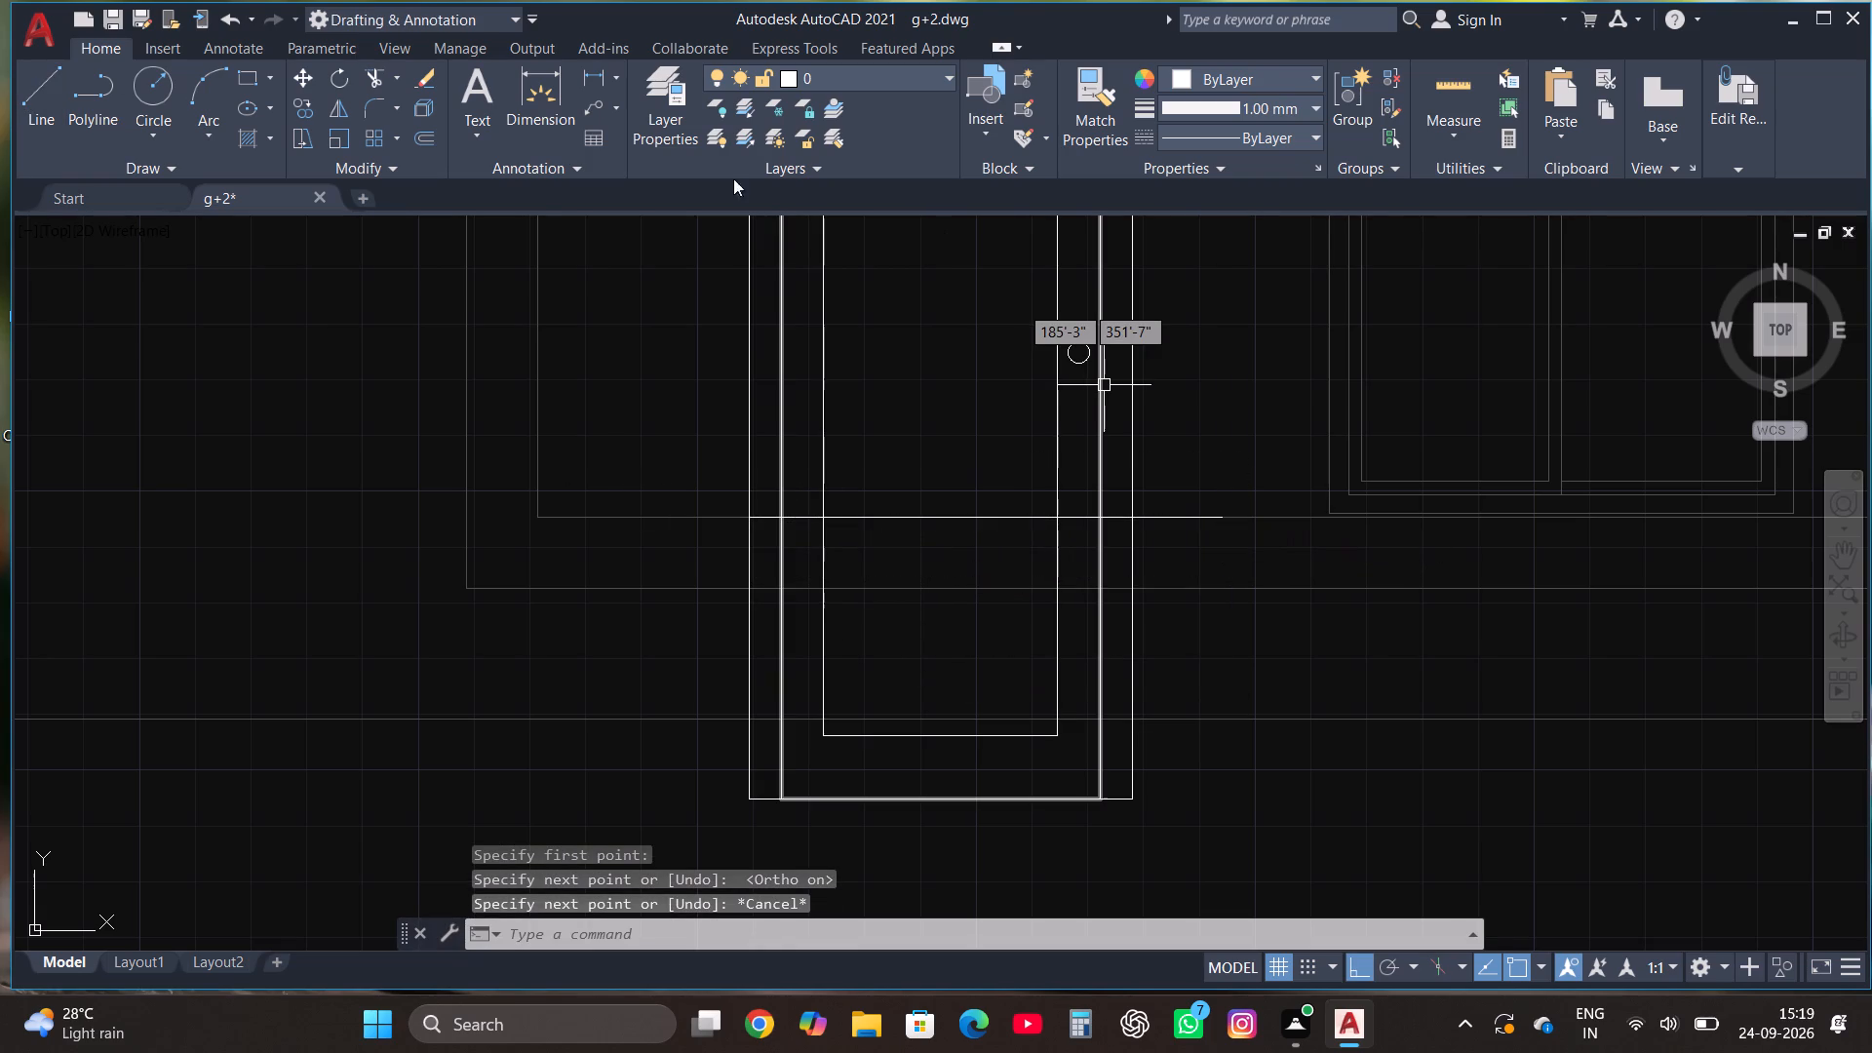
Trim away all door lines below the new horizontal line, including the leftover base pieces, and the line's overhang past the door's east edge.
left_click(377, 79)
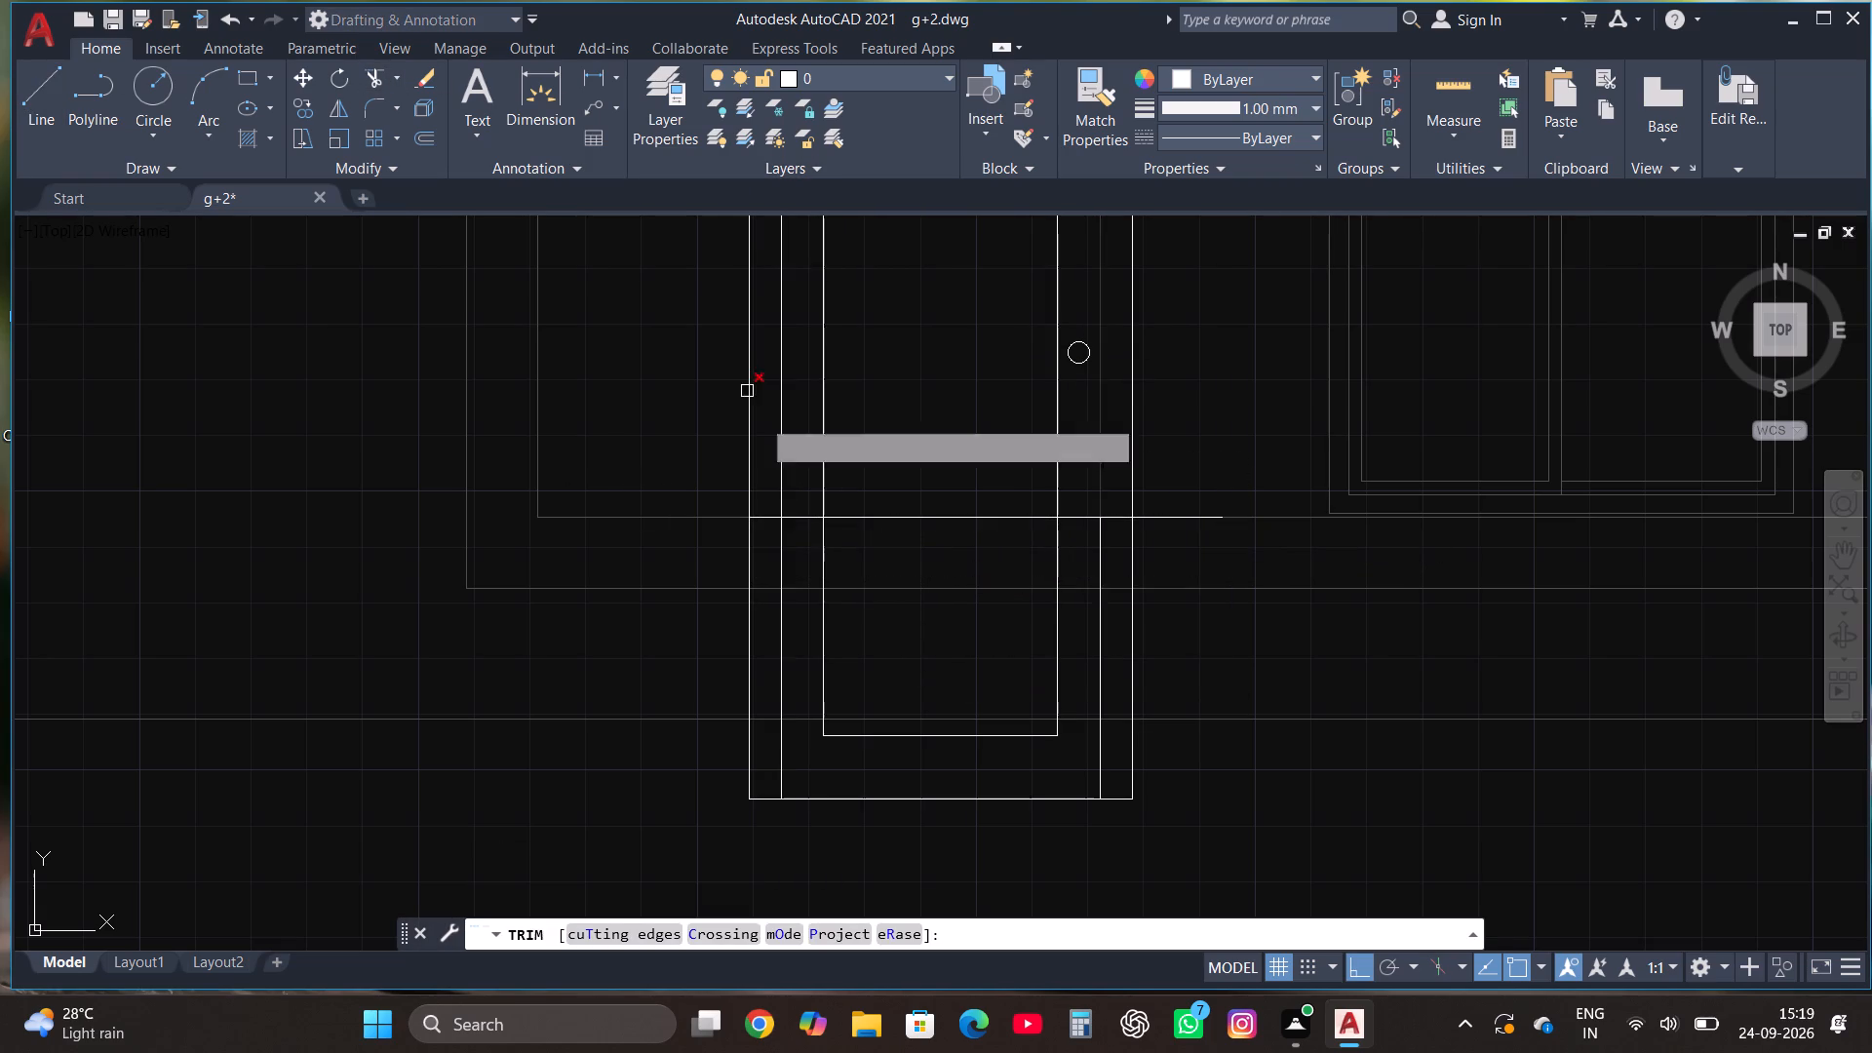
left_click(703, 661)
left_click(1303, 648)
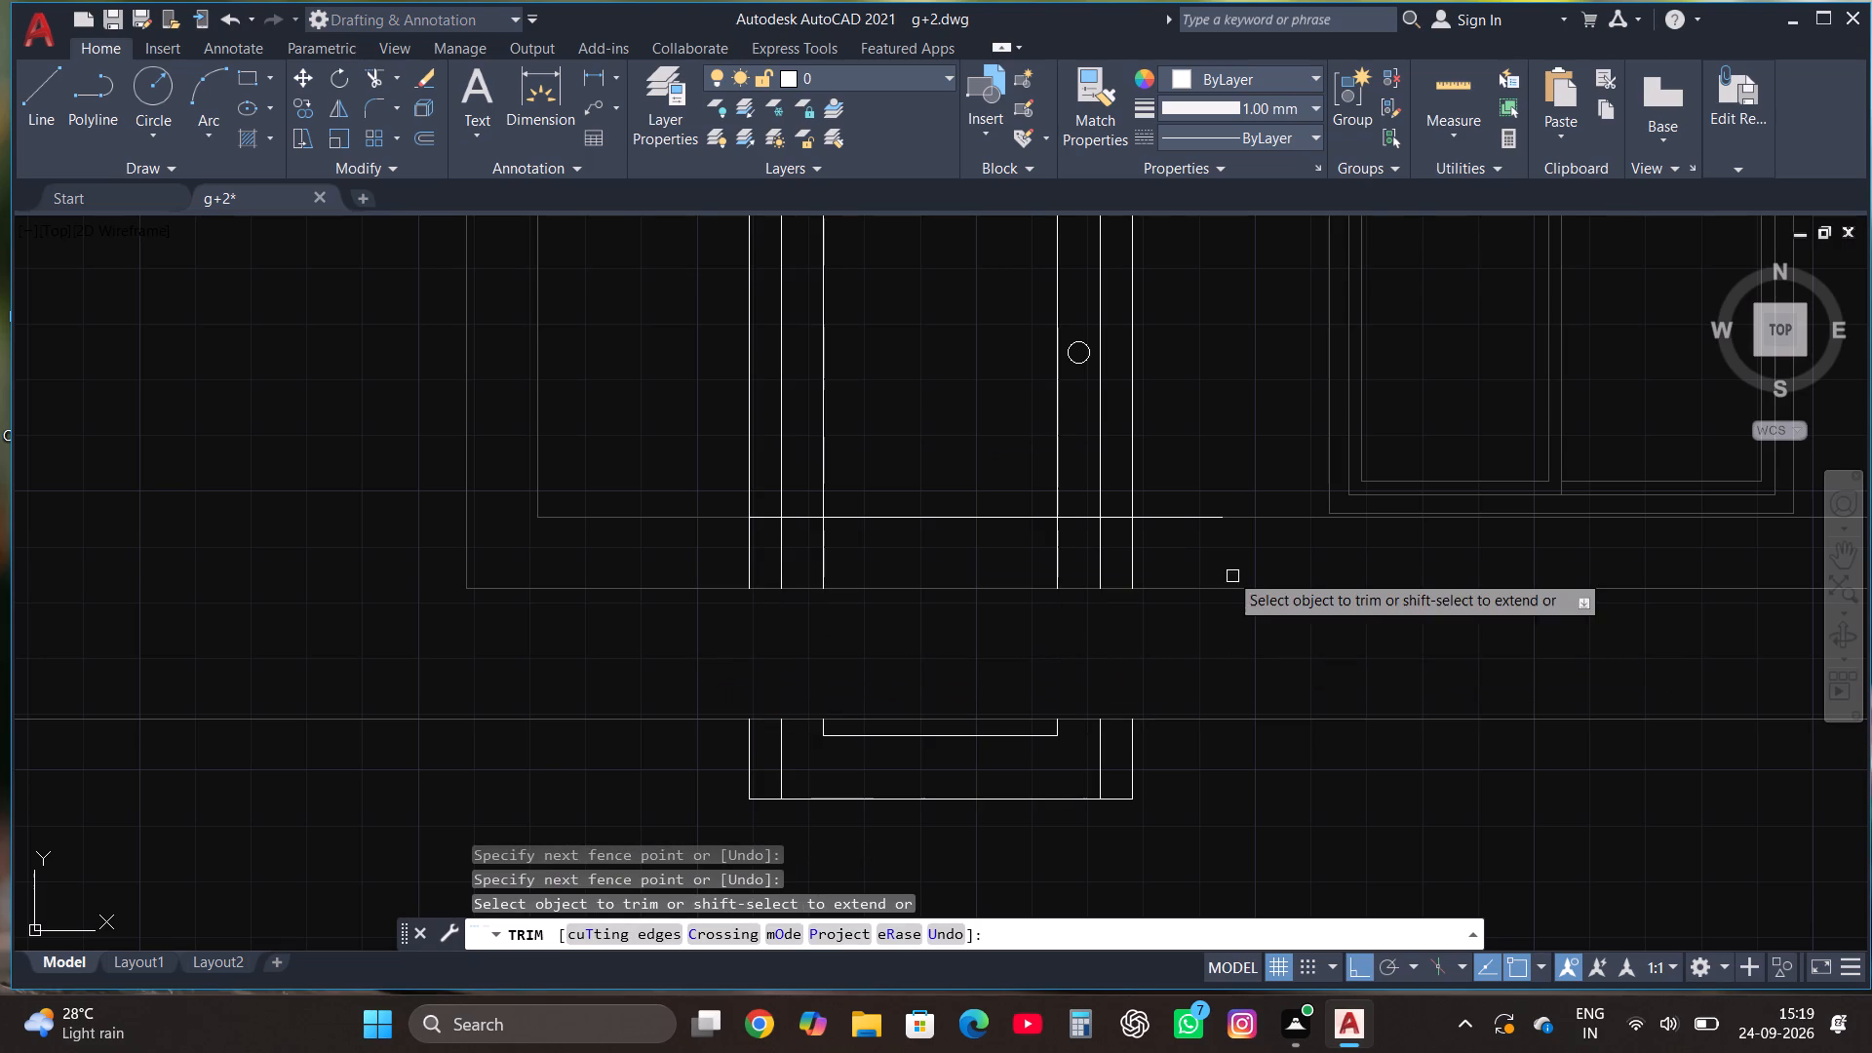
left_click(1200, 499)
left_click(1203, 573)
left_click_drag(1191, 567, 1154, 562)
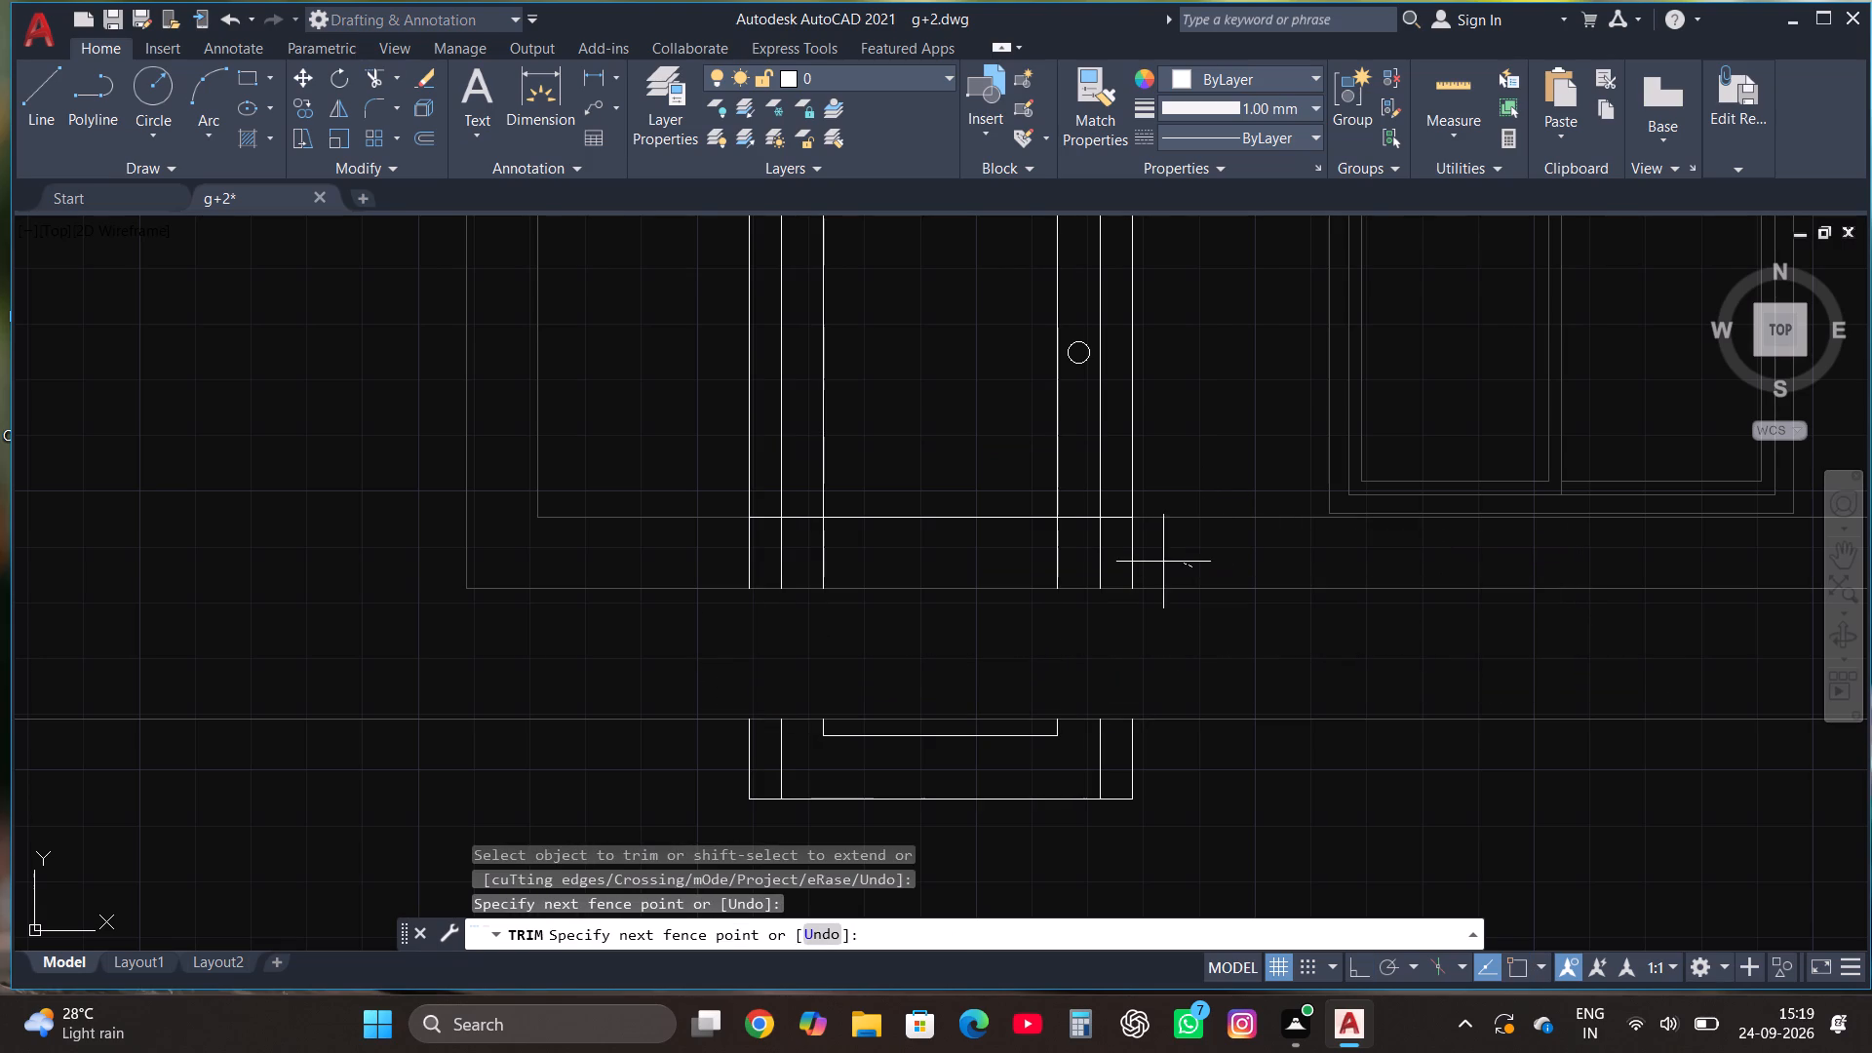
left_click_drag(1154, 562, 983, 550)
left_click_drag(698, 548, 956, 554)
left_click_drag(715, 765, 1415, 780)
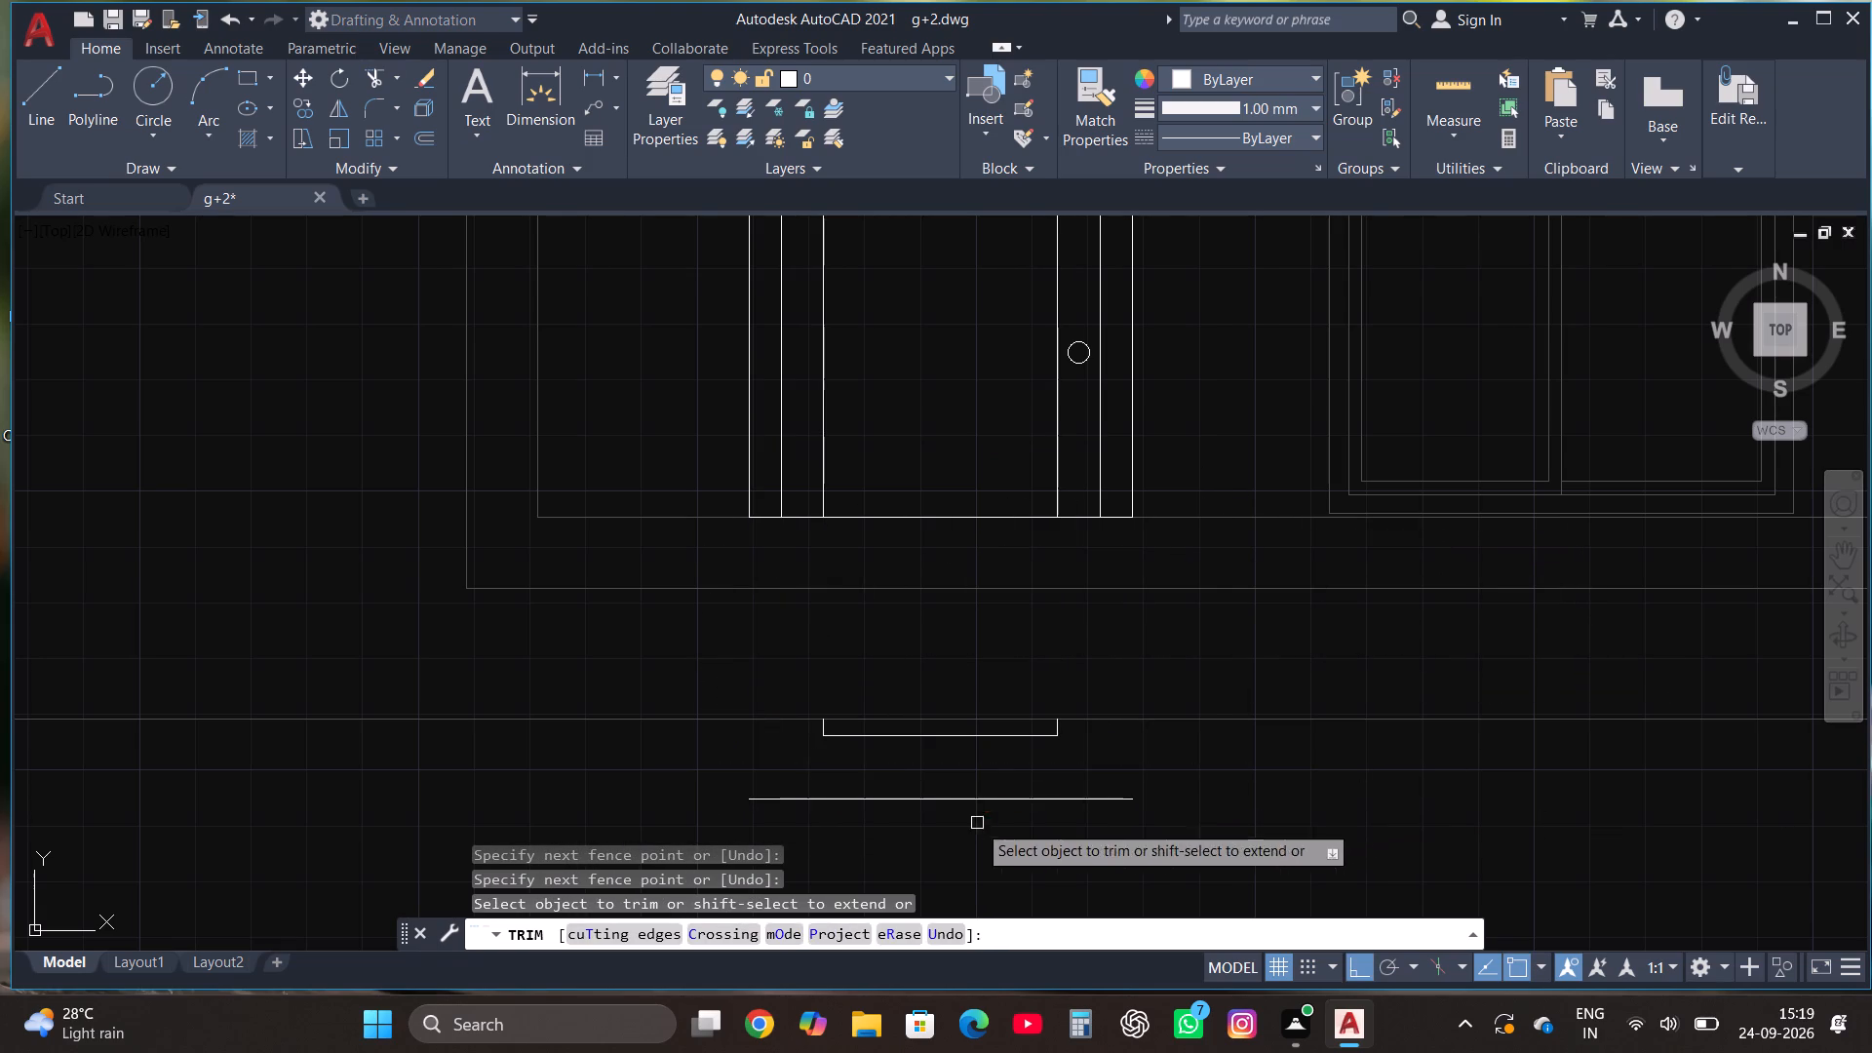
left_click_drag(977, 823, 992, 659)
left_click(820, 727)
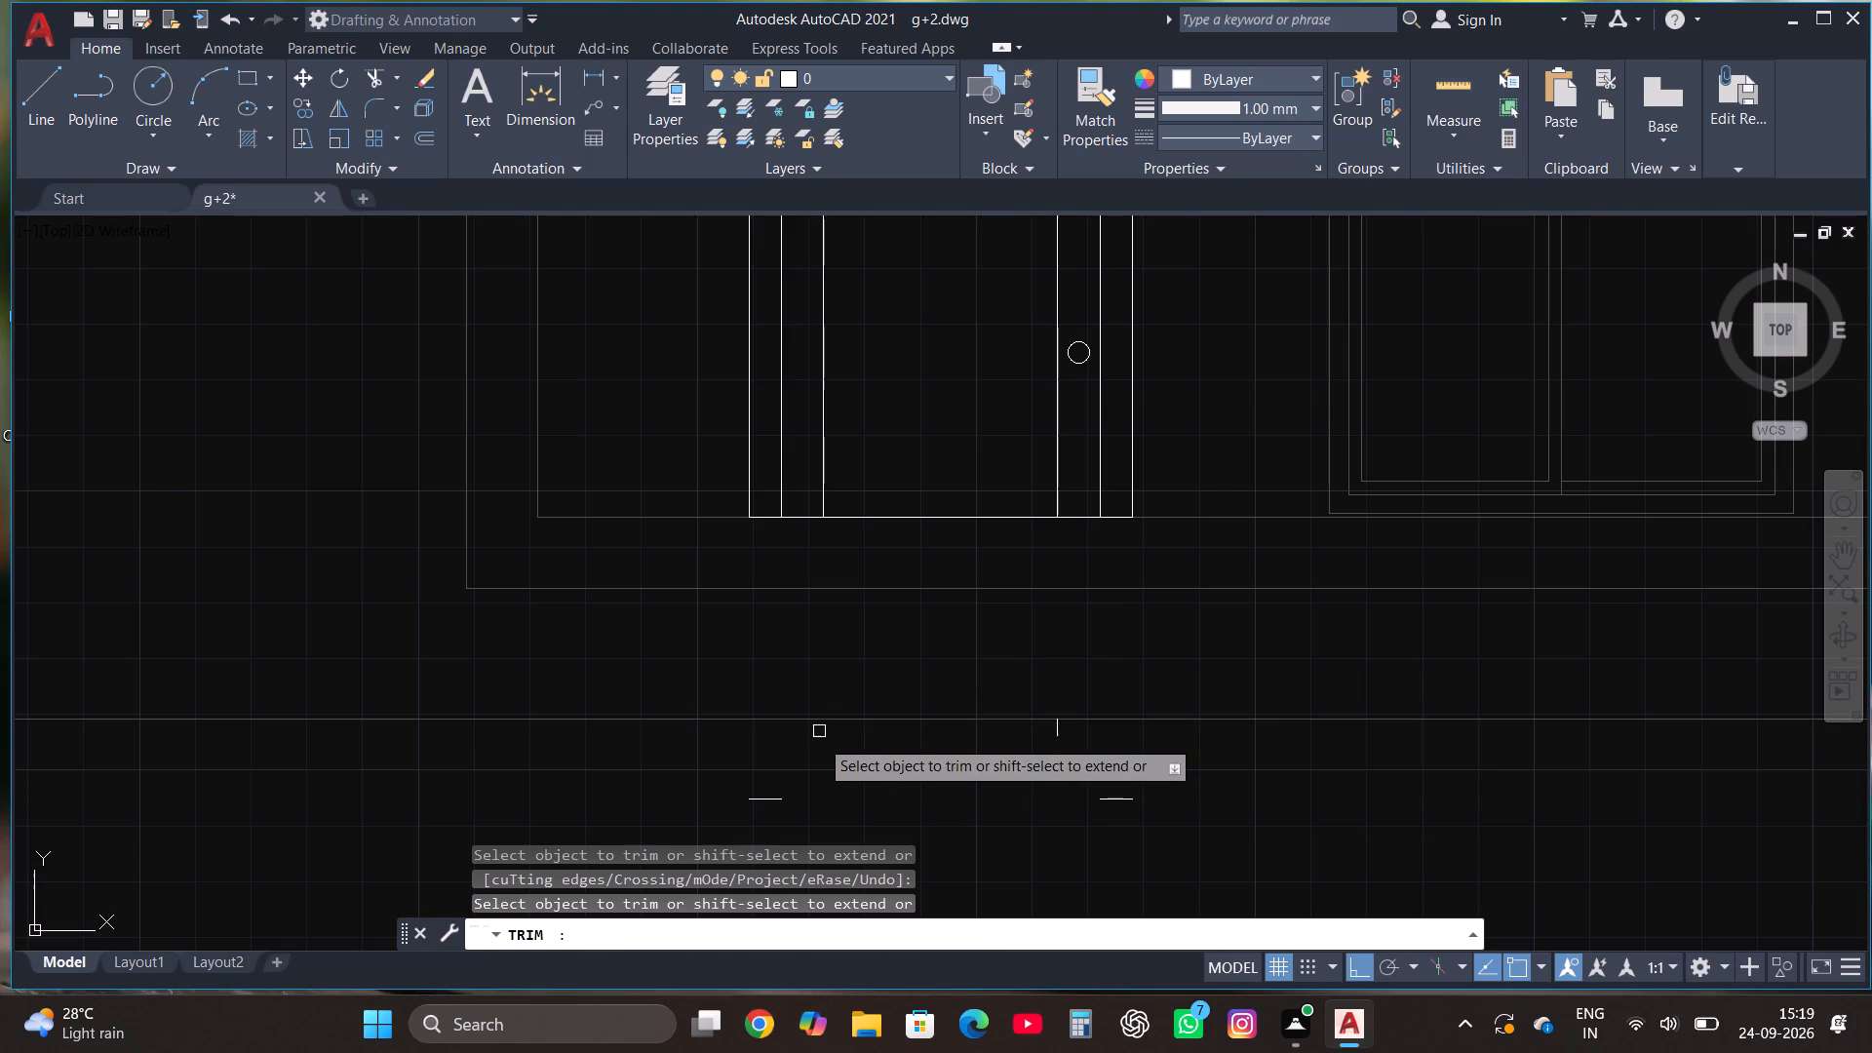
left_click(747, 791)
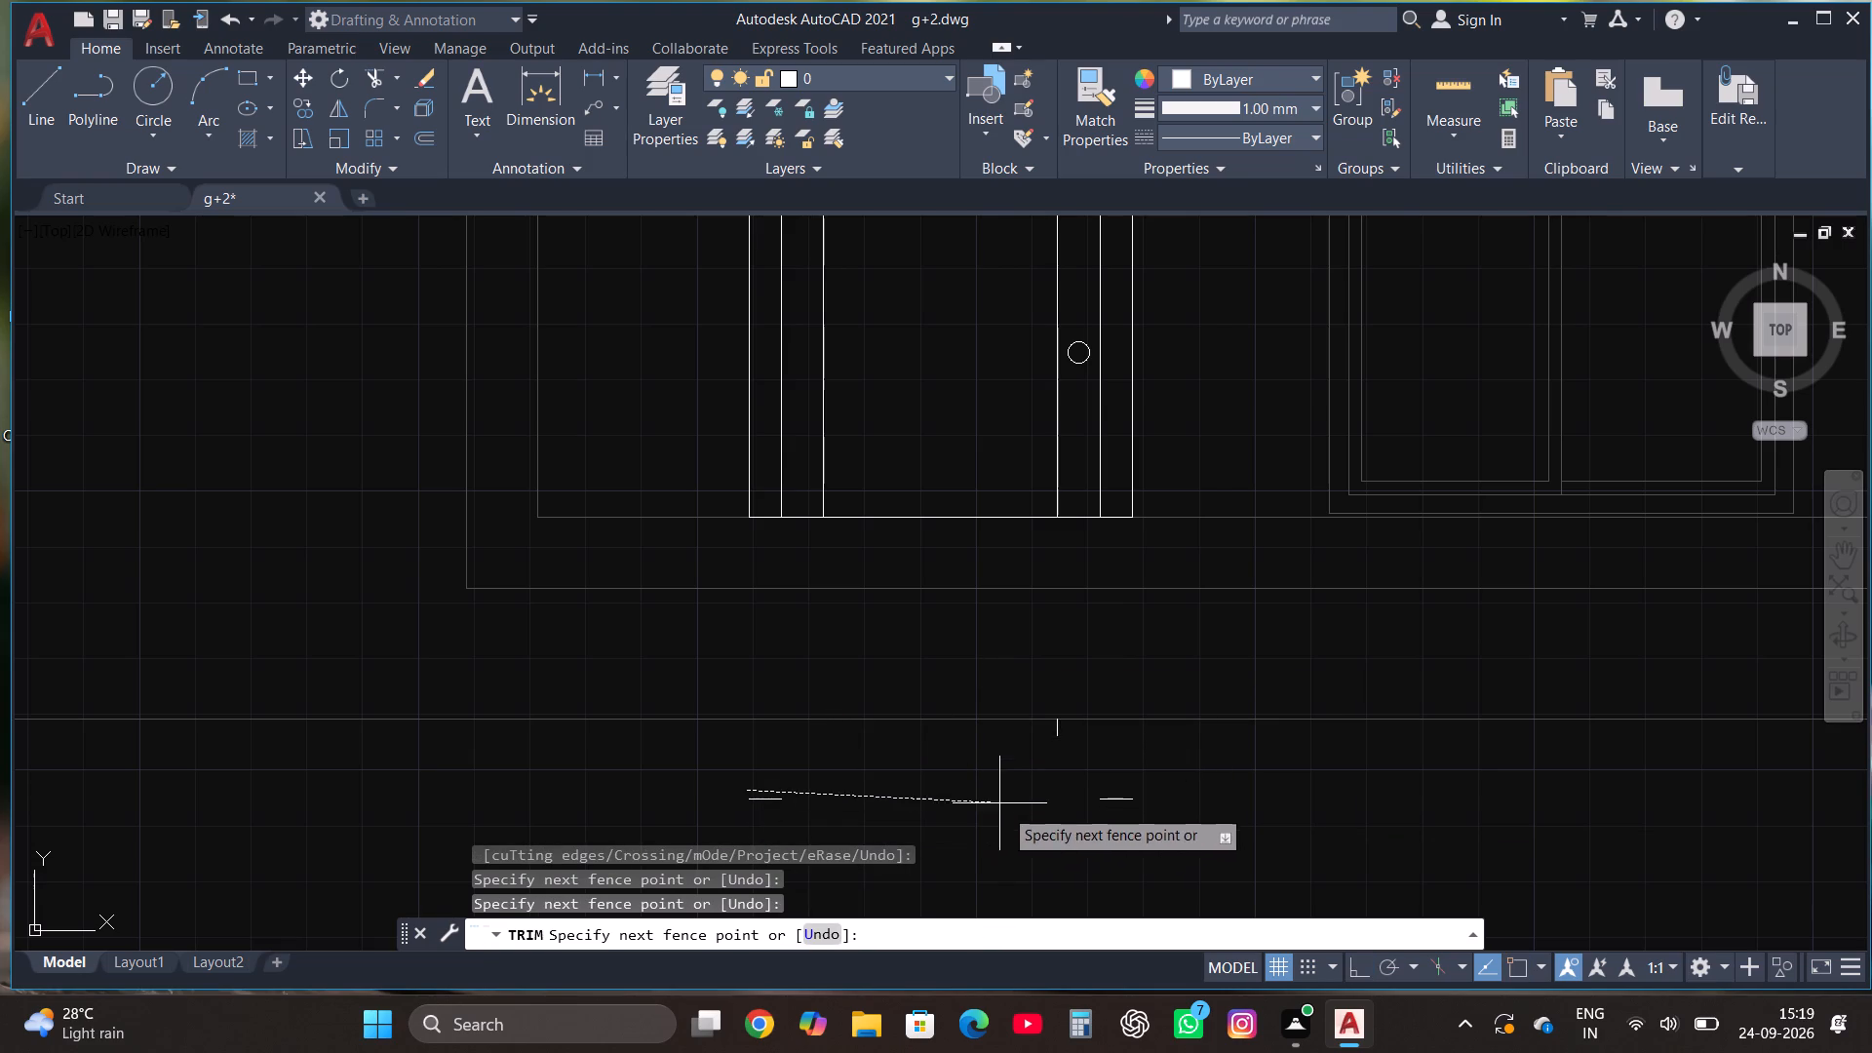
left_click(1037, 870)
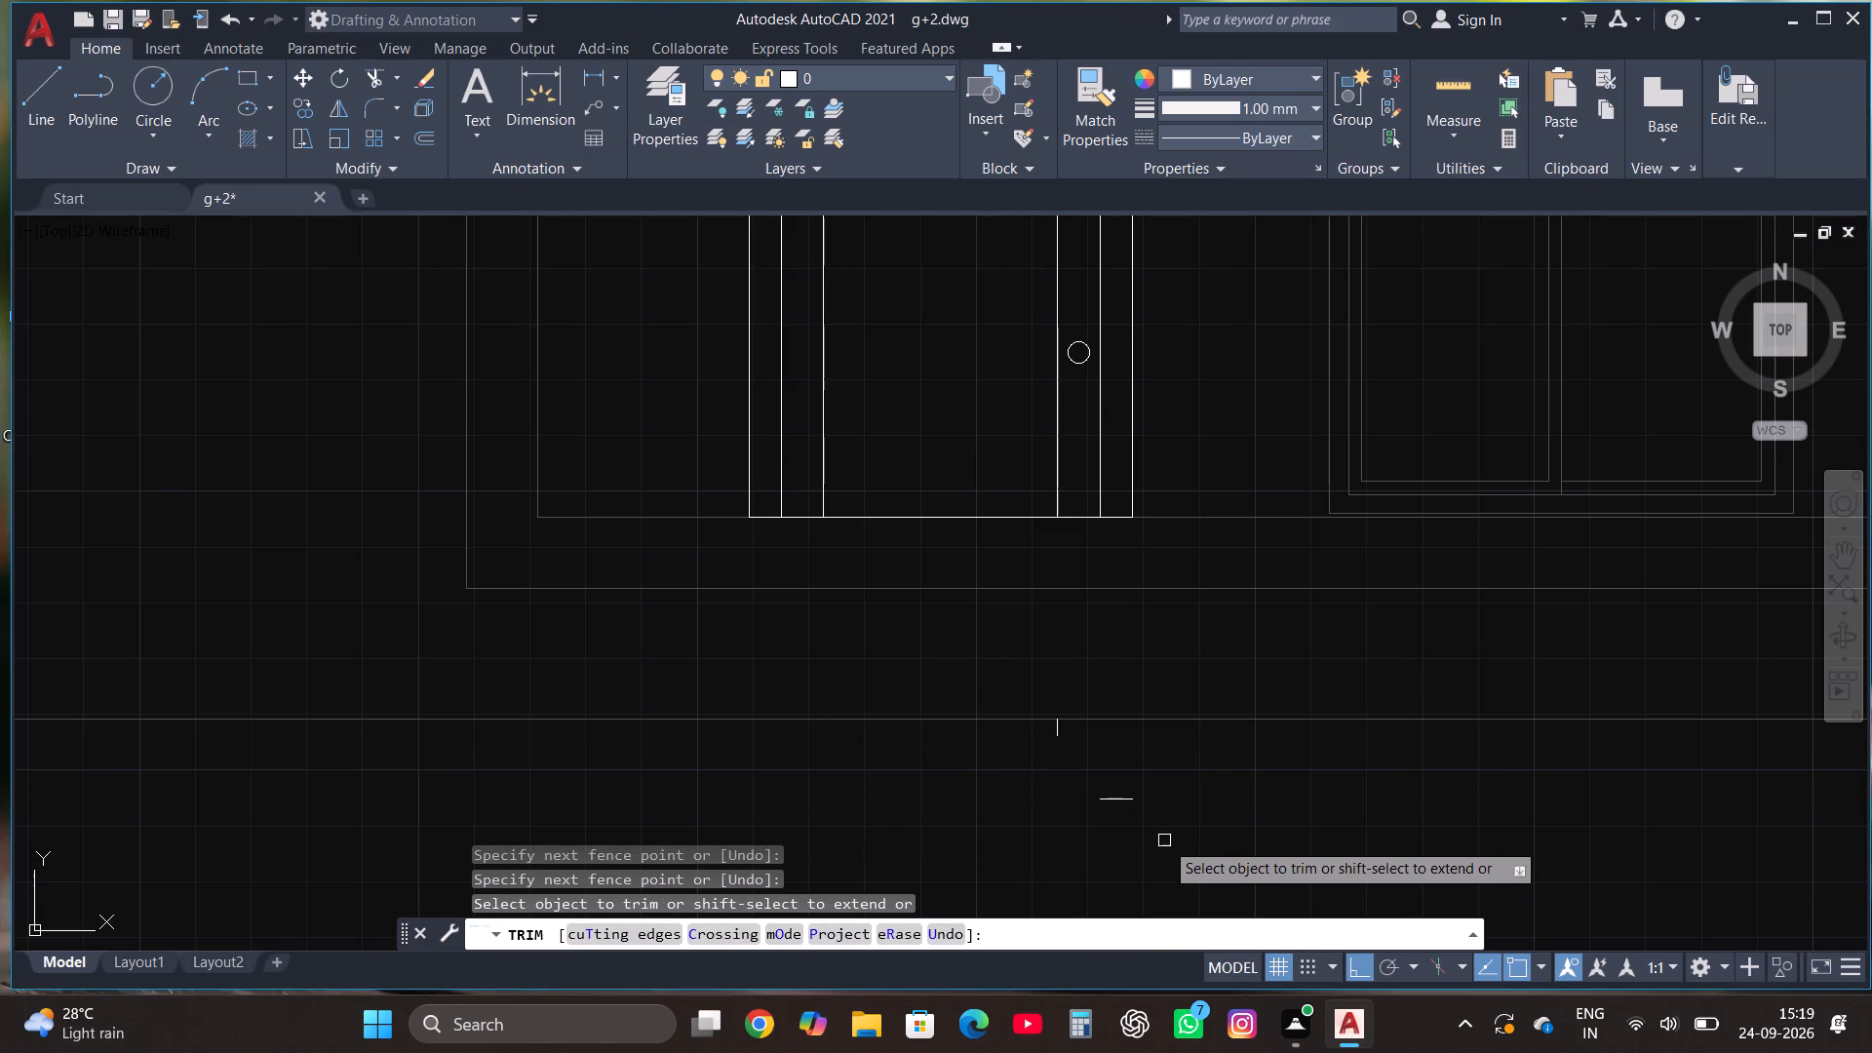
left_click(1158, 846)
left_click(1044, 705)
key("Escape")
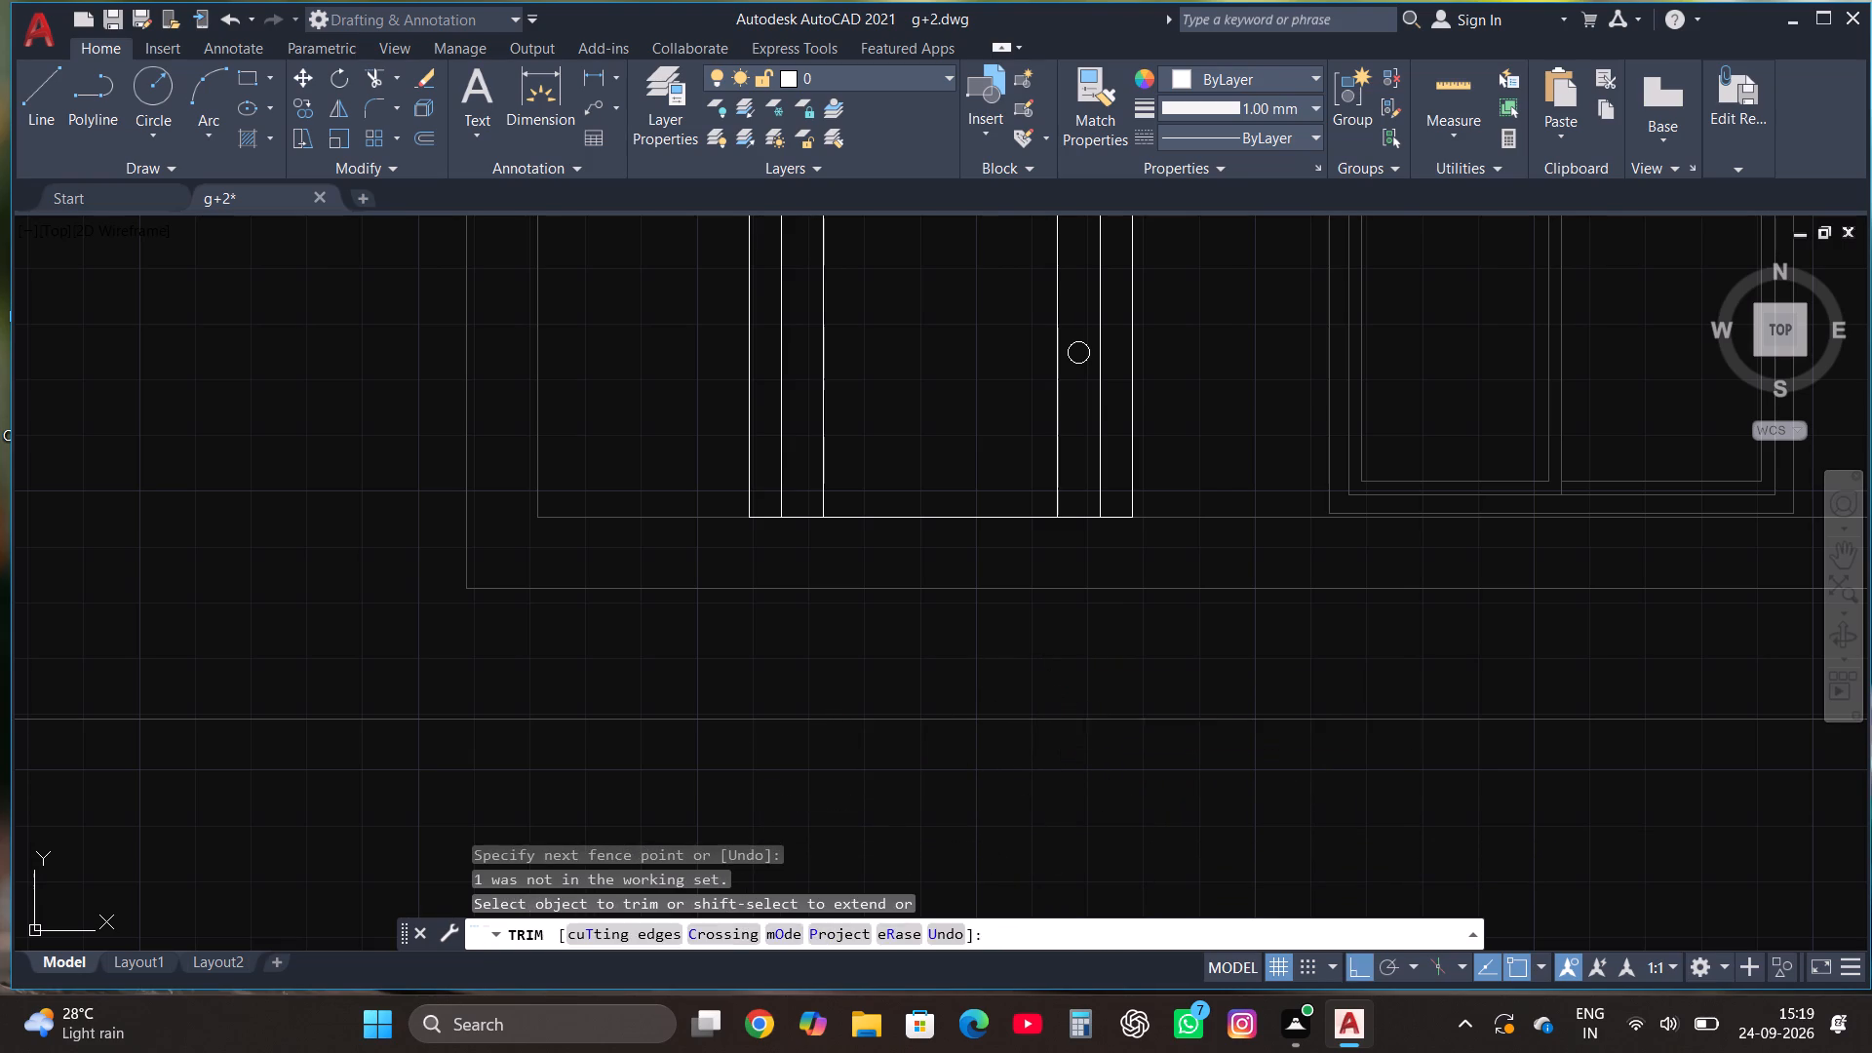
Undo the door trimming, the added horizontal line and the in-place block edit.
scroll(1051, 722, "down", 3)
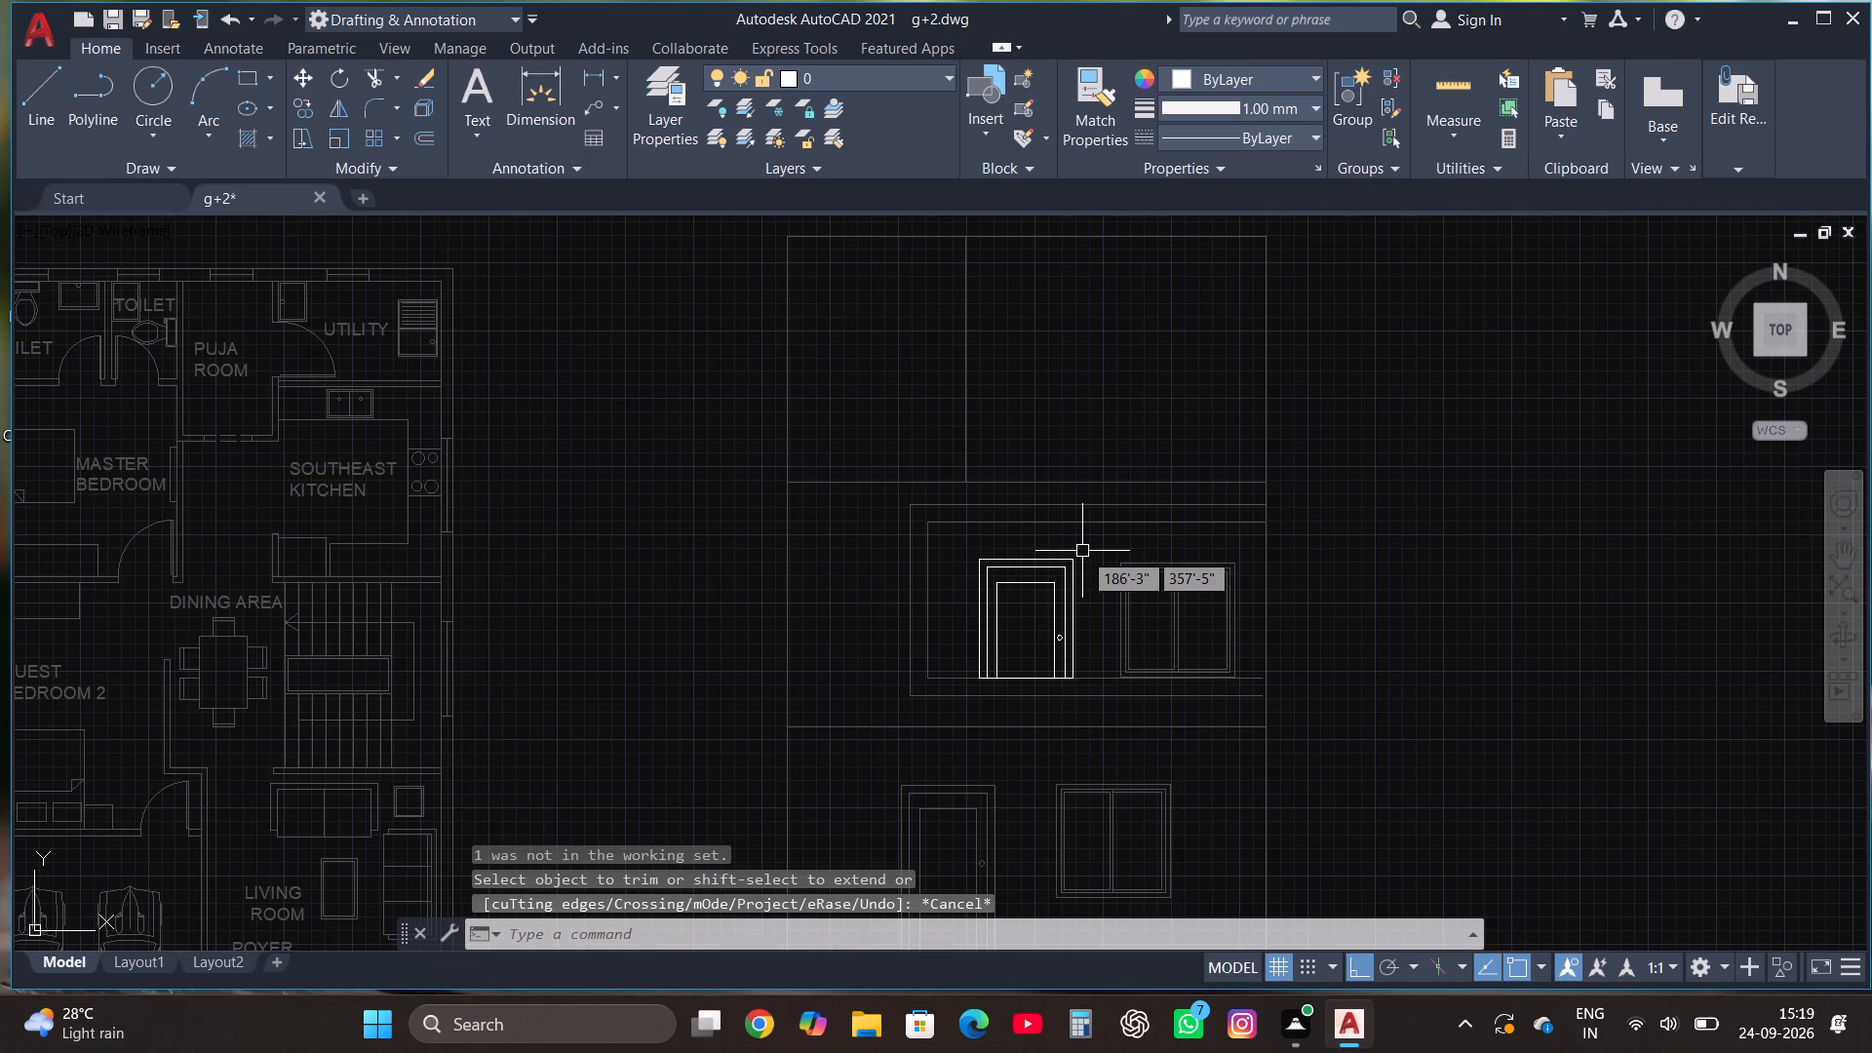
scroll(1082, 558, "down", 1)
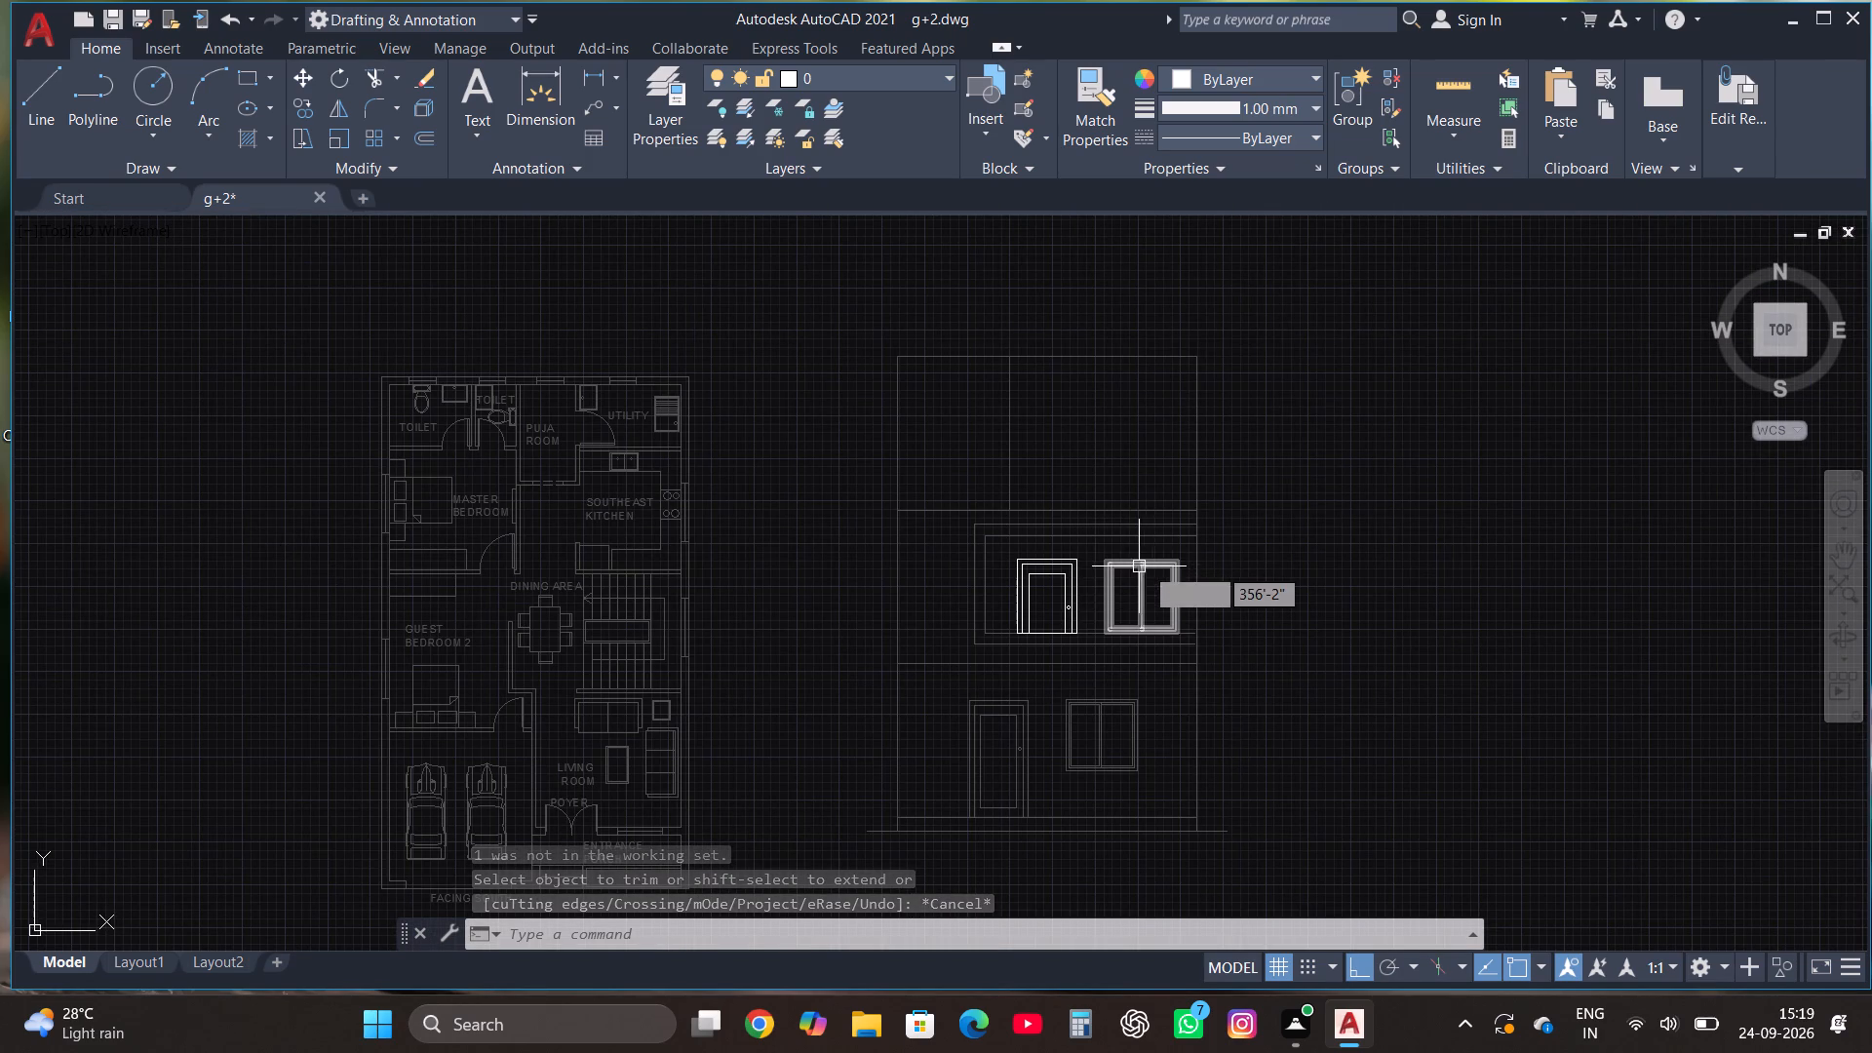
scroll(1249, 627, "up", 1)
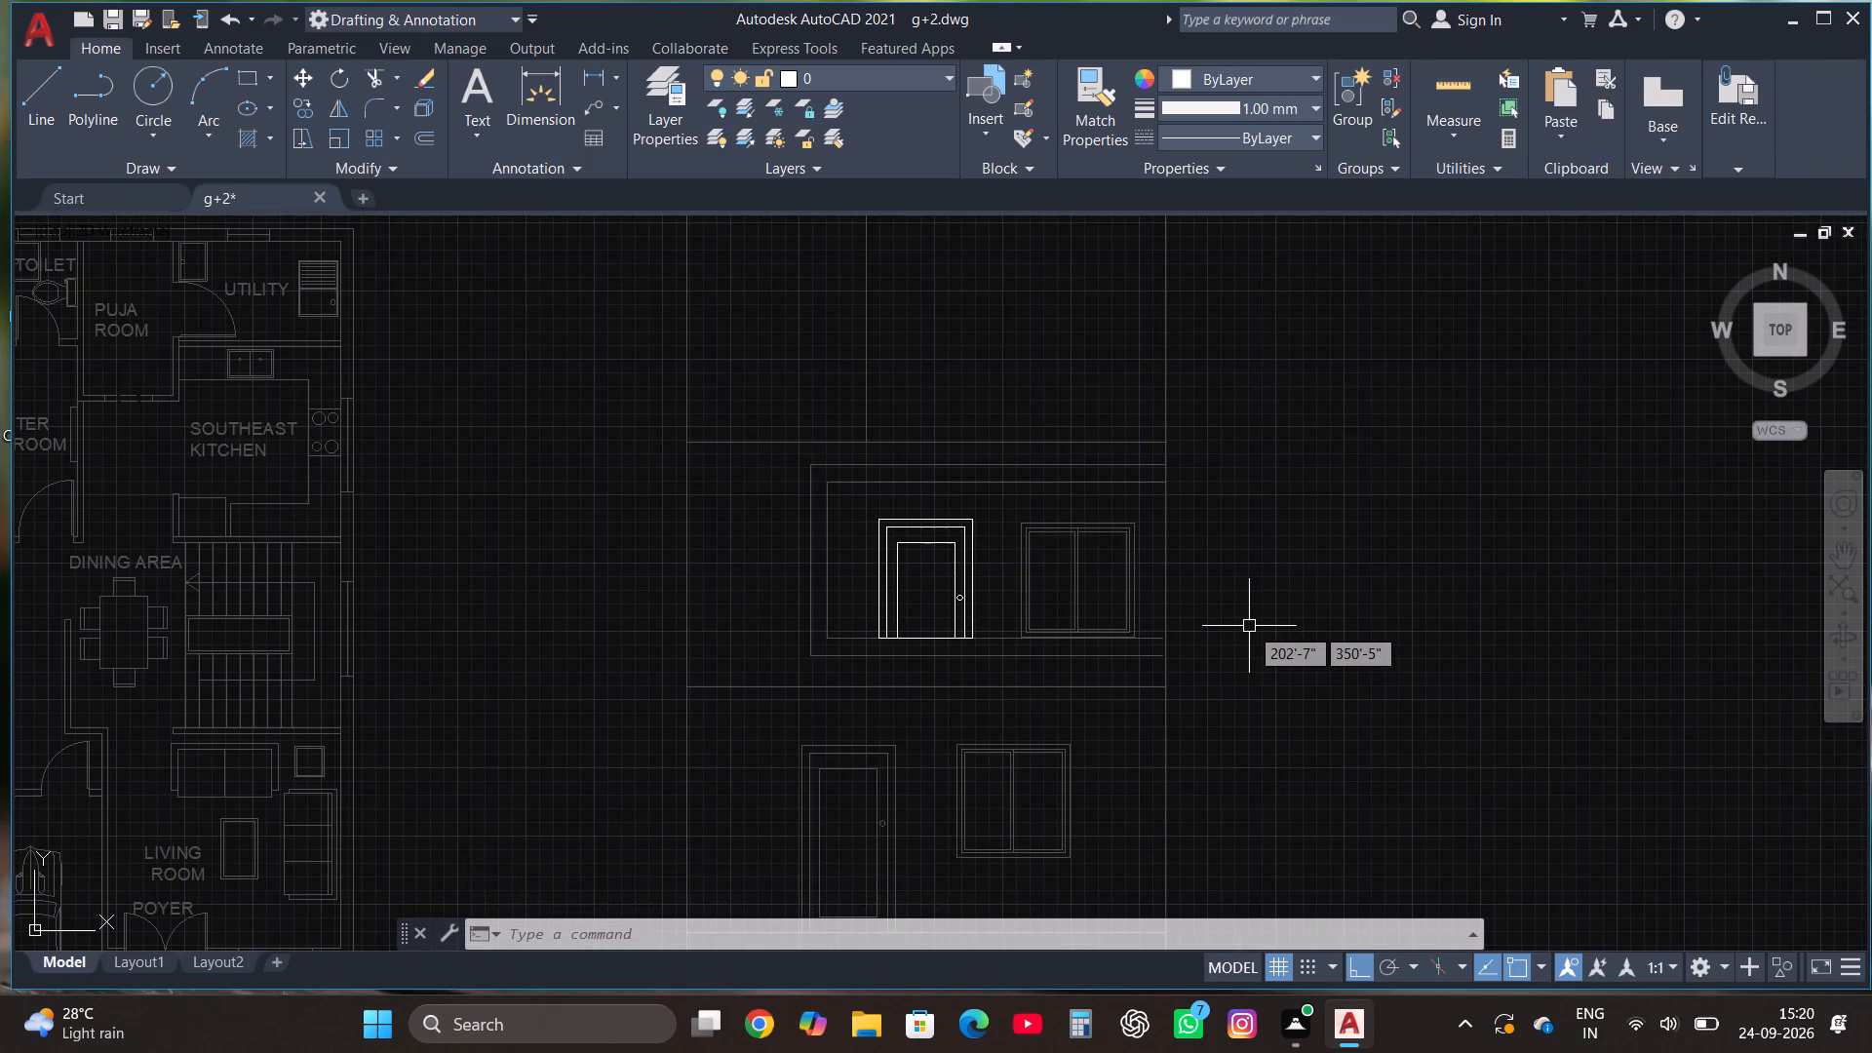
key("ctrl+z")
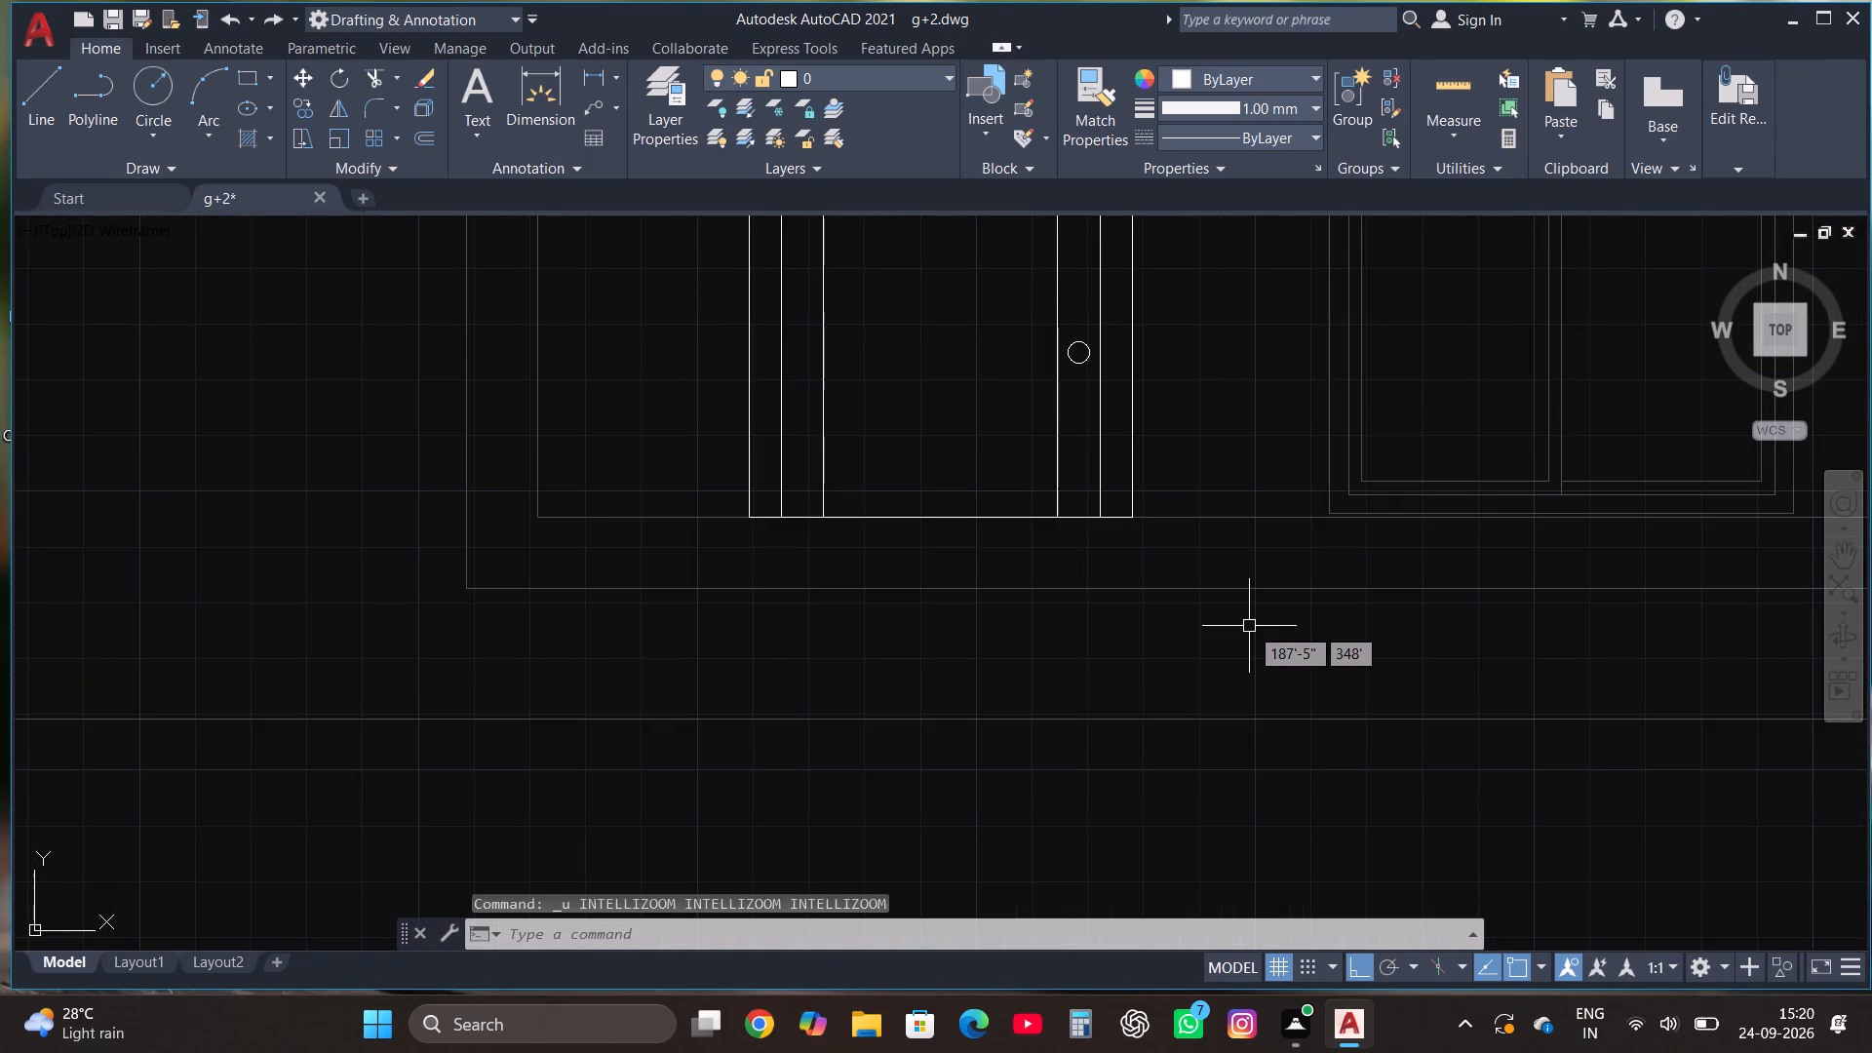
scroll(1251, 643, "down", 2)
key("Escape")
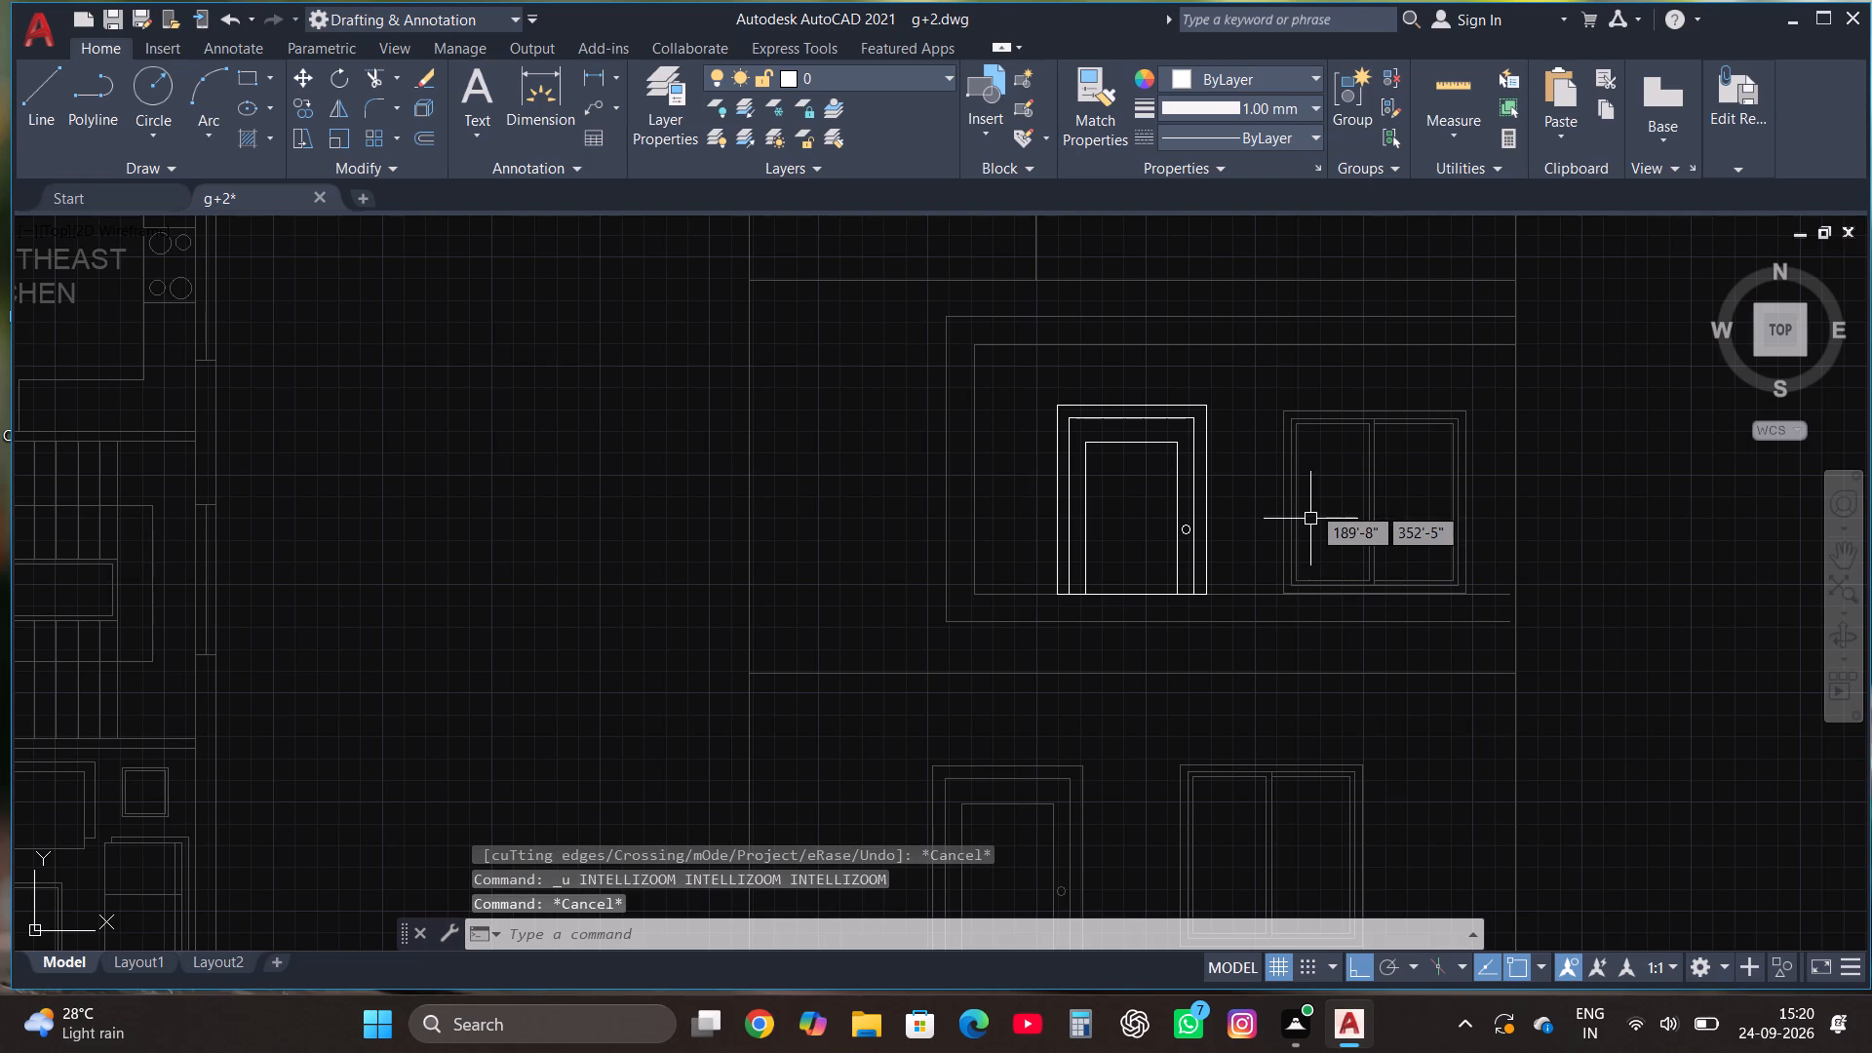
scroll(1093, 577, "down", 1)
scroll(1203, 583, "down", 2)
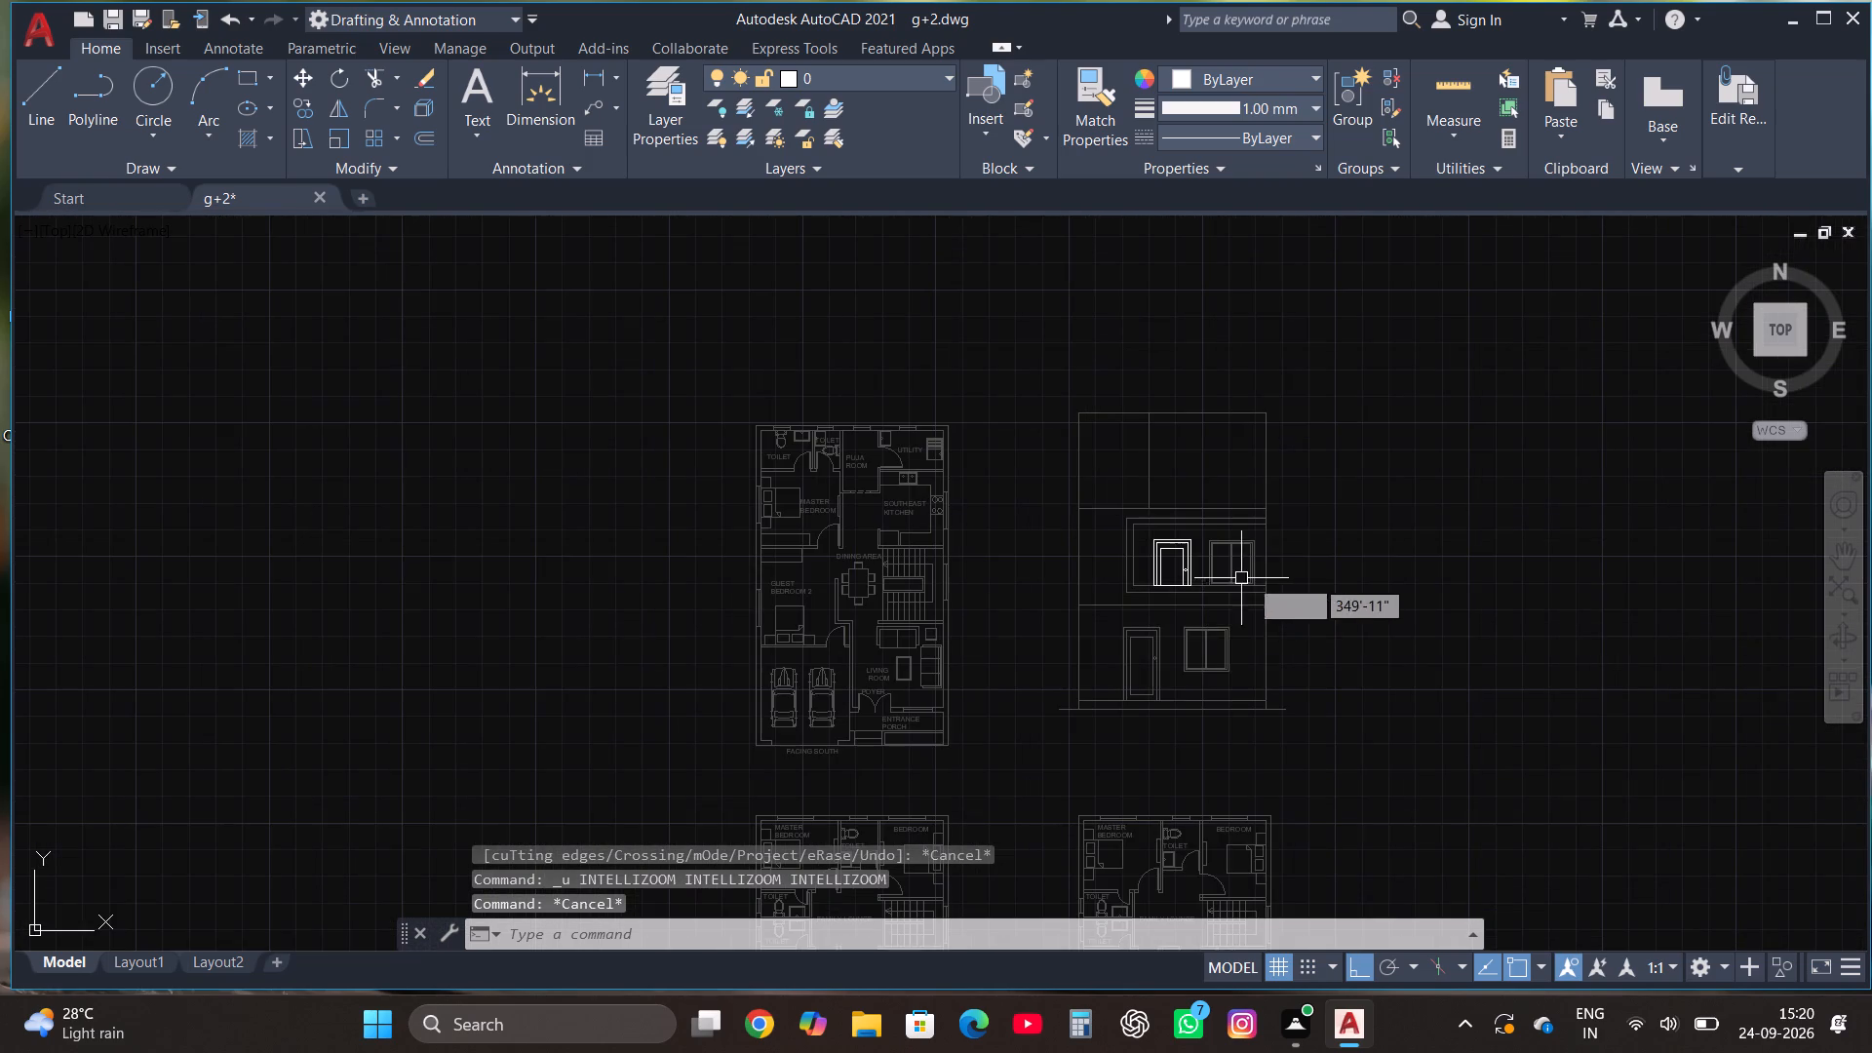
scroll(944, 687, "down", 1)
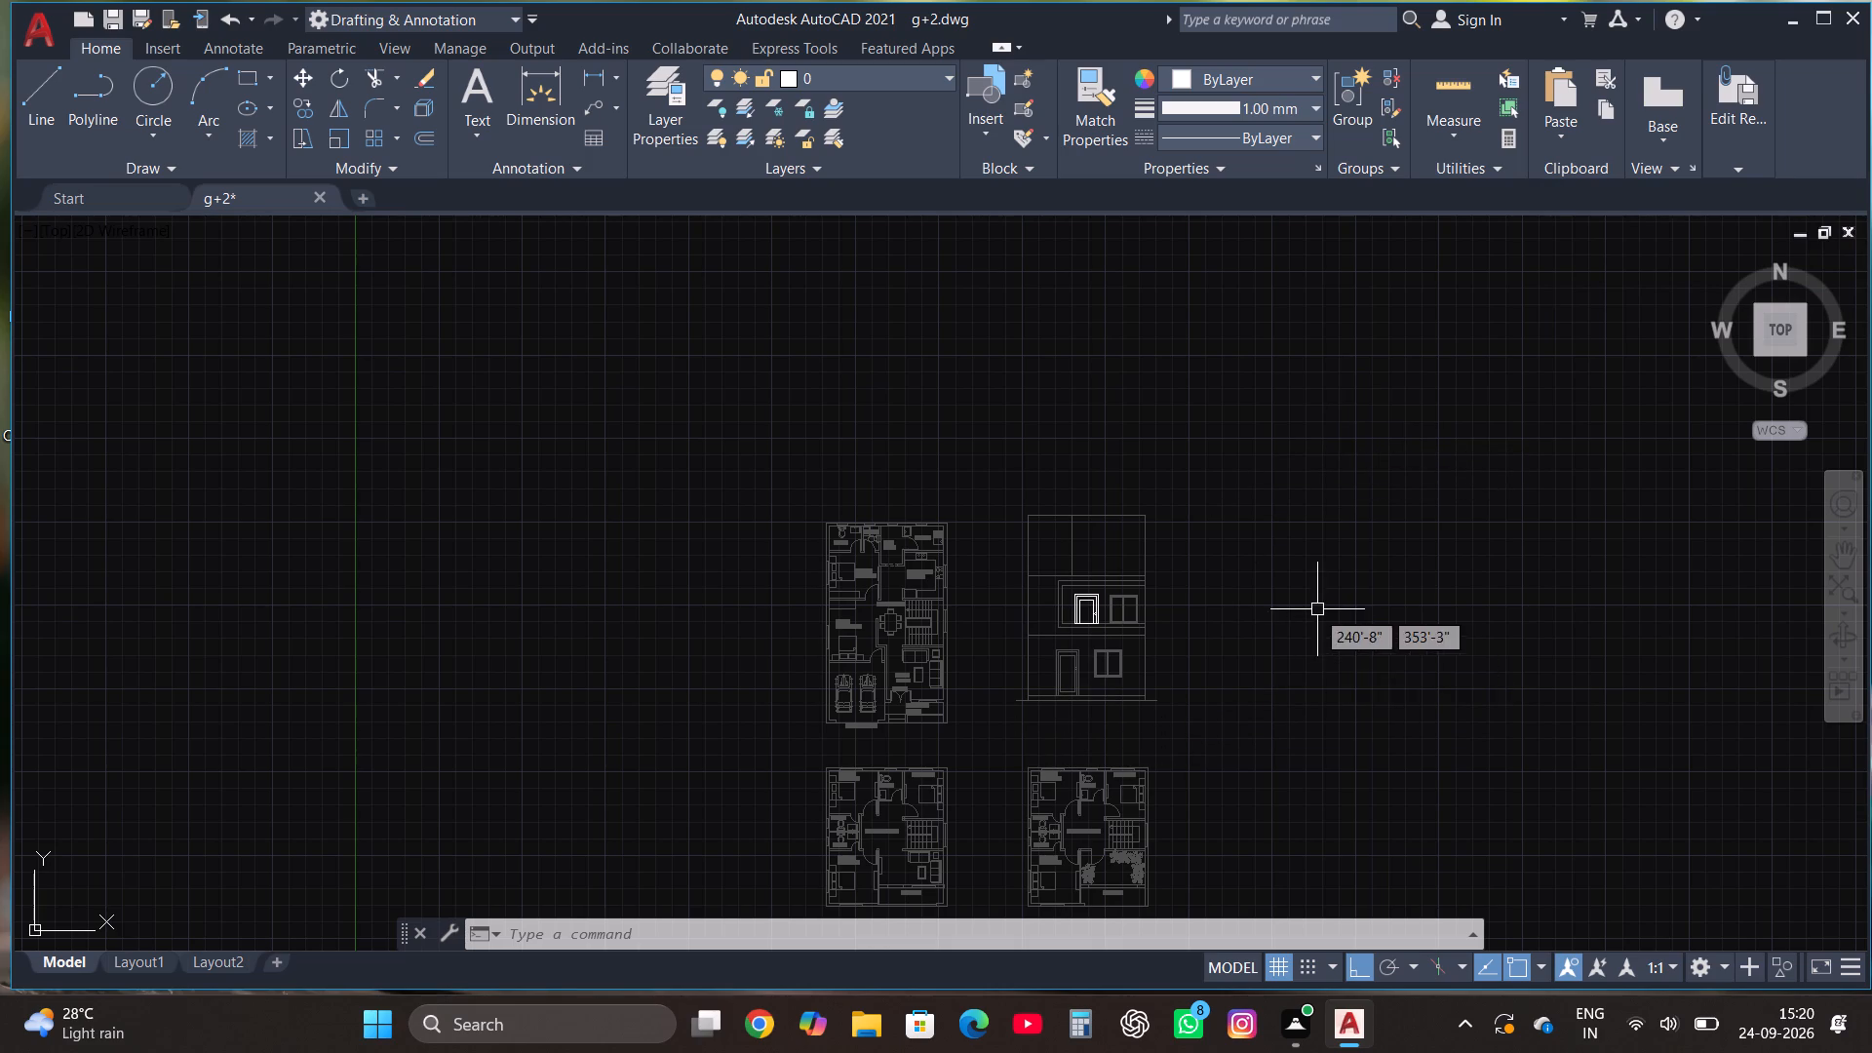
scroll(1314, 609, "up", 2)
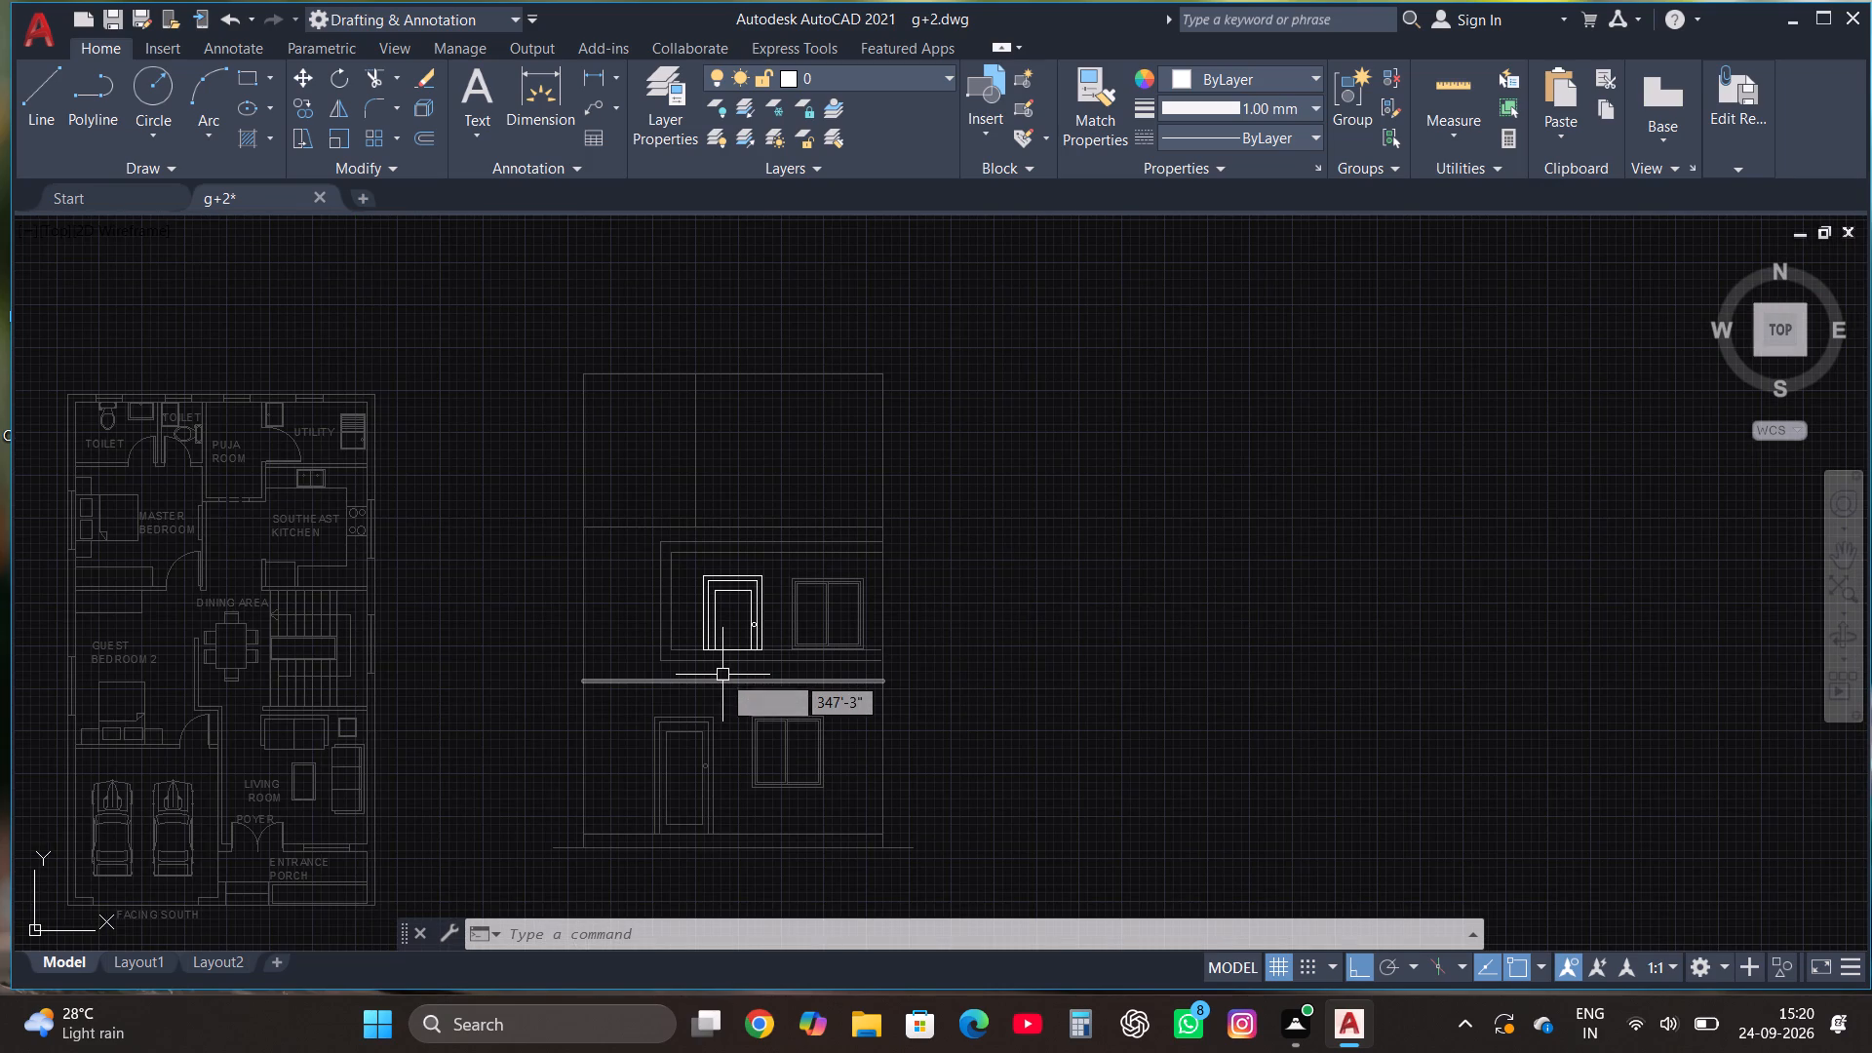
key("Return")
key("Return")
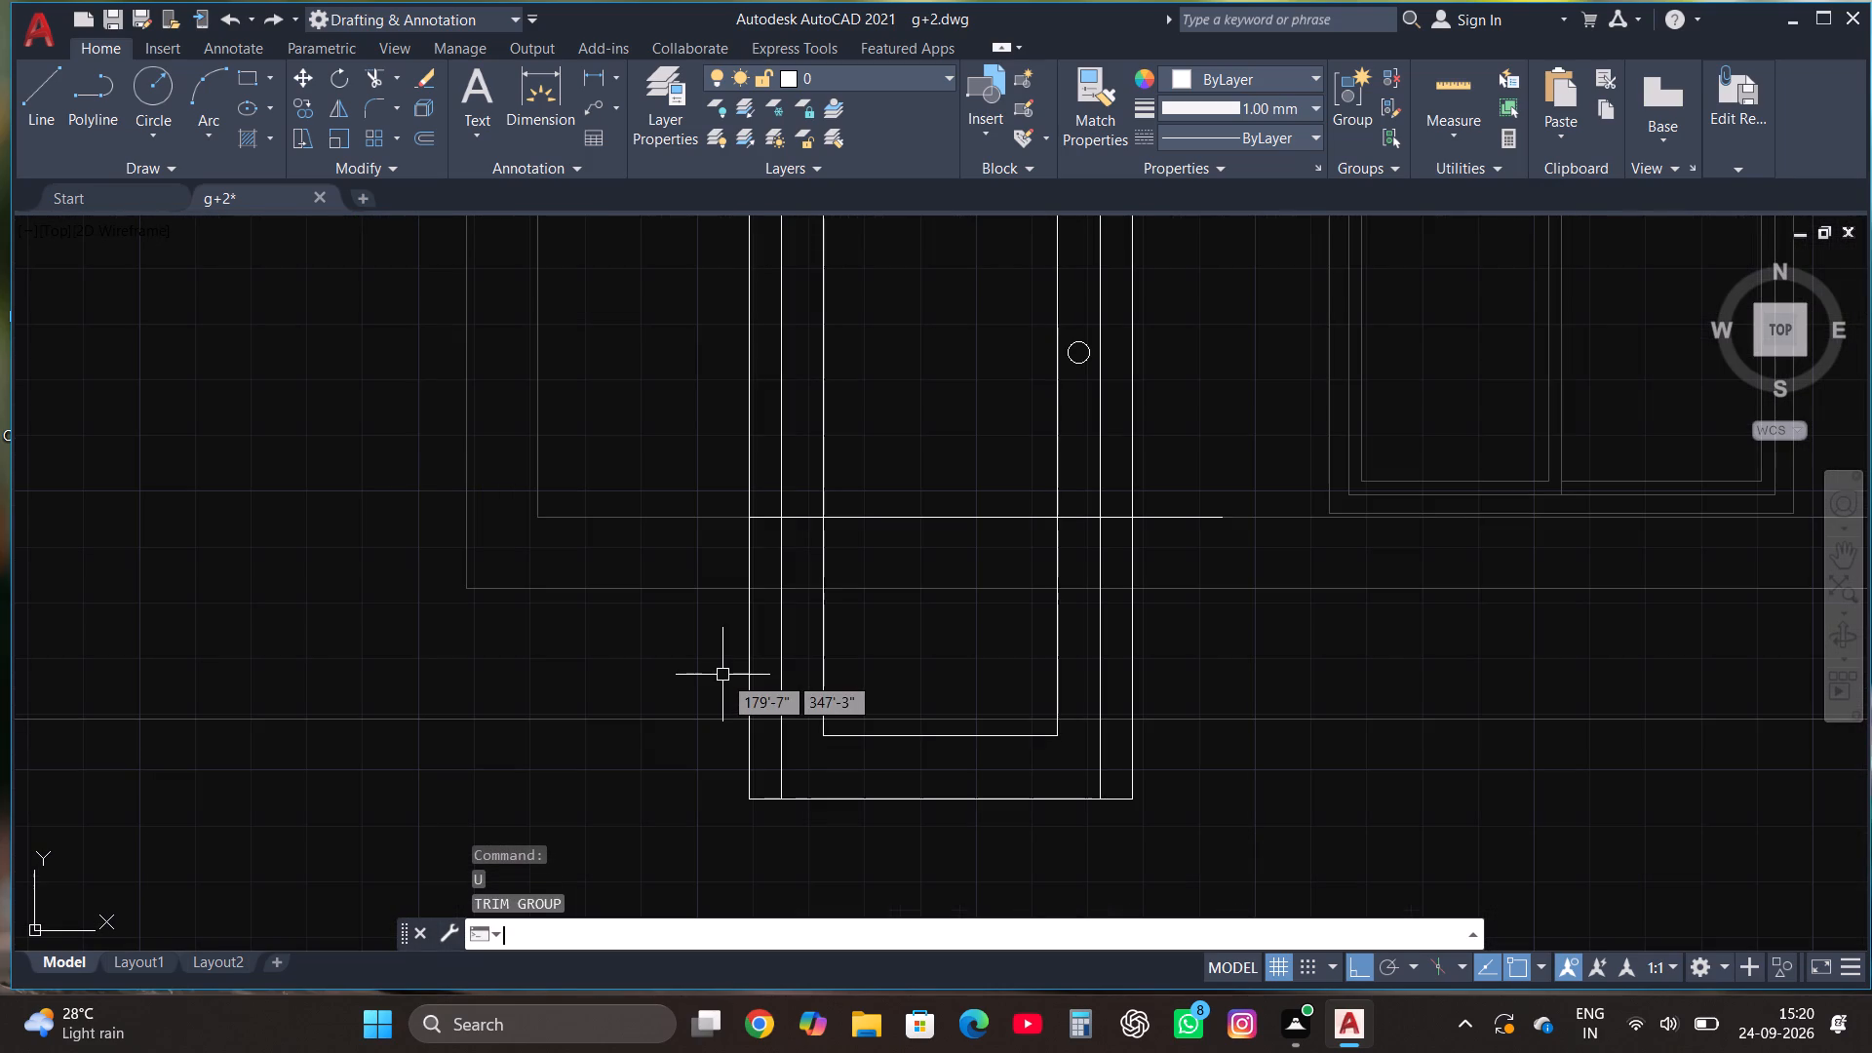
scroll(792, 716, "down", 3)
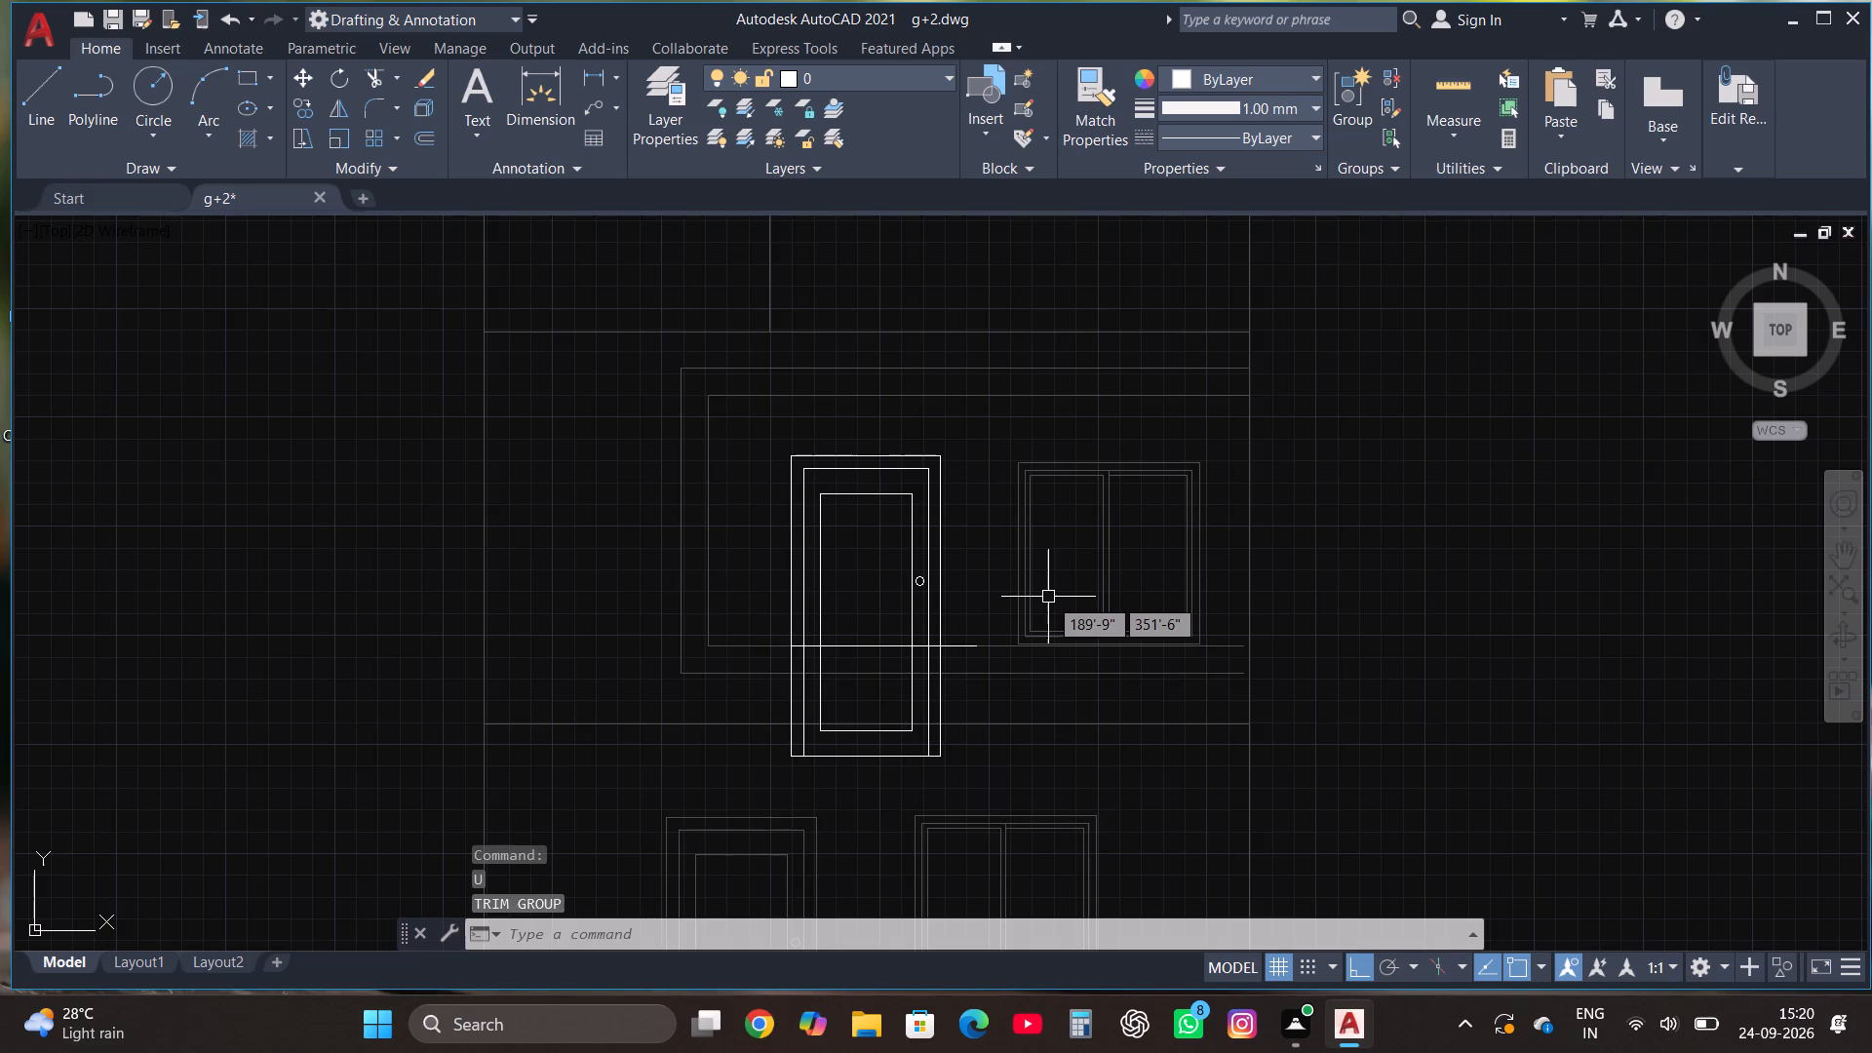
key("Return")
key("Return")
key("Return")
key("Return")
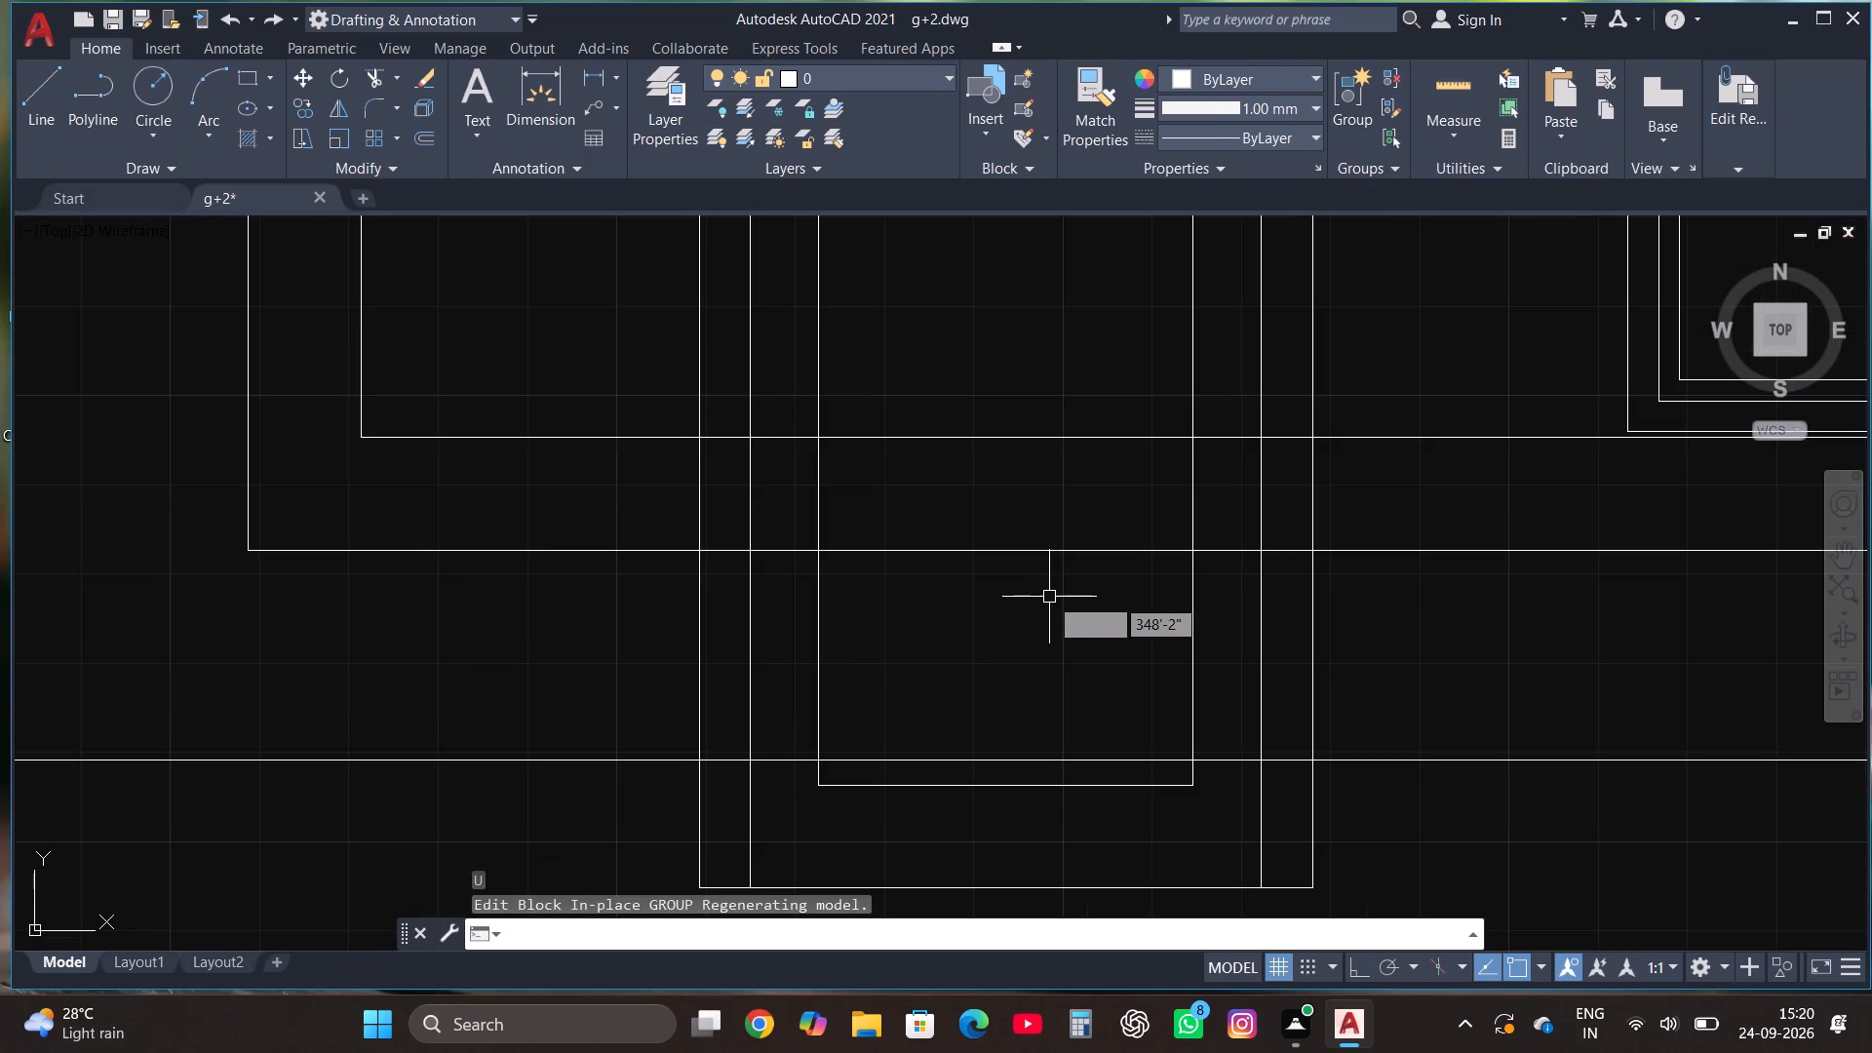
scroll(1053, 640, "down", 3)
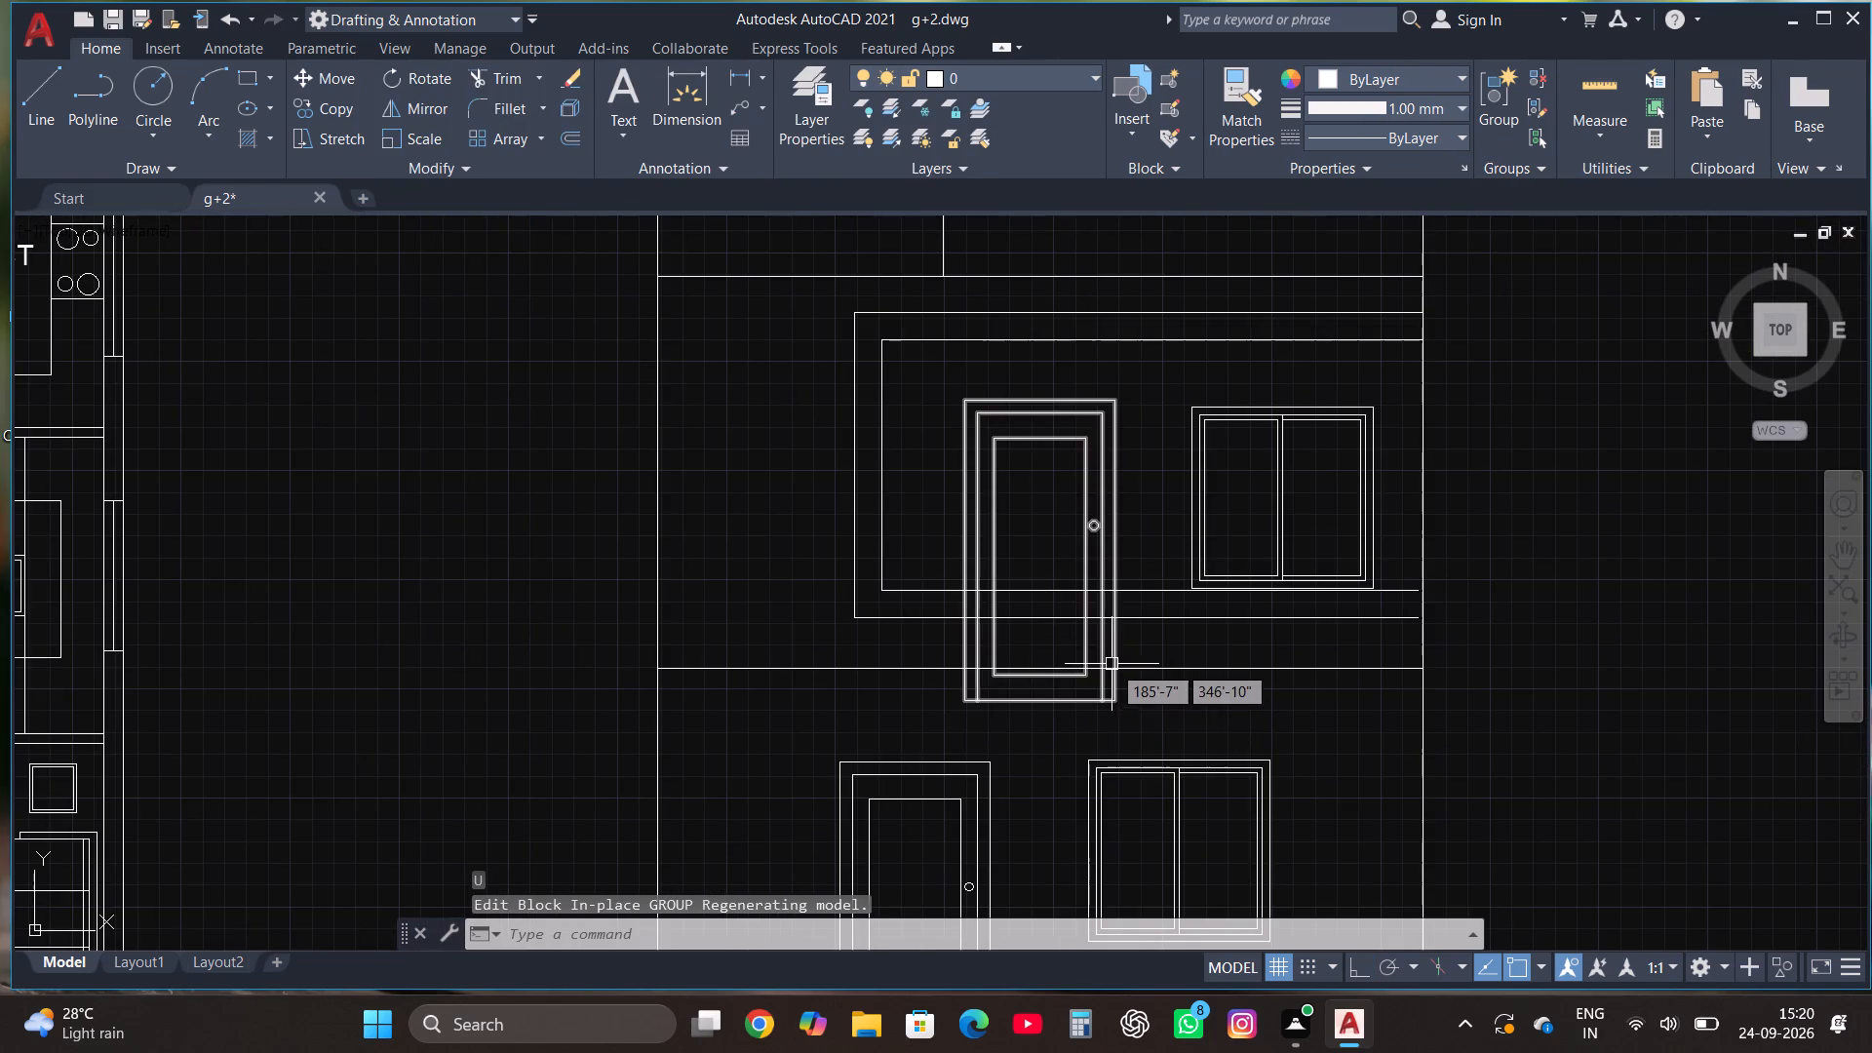
Delete the copied door from the middle storey, west of the copied window.
scroll(1109, 651, "up", 1)
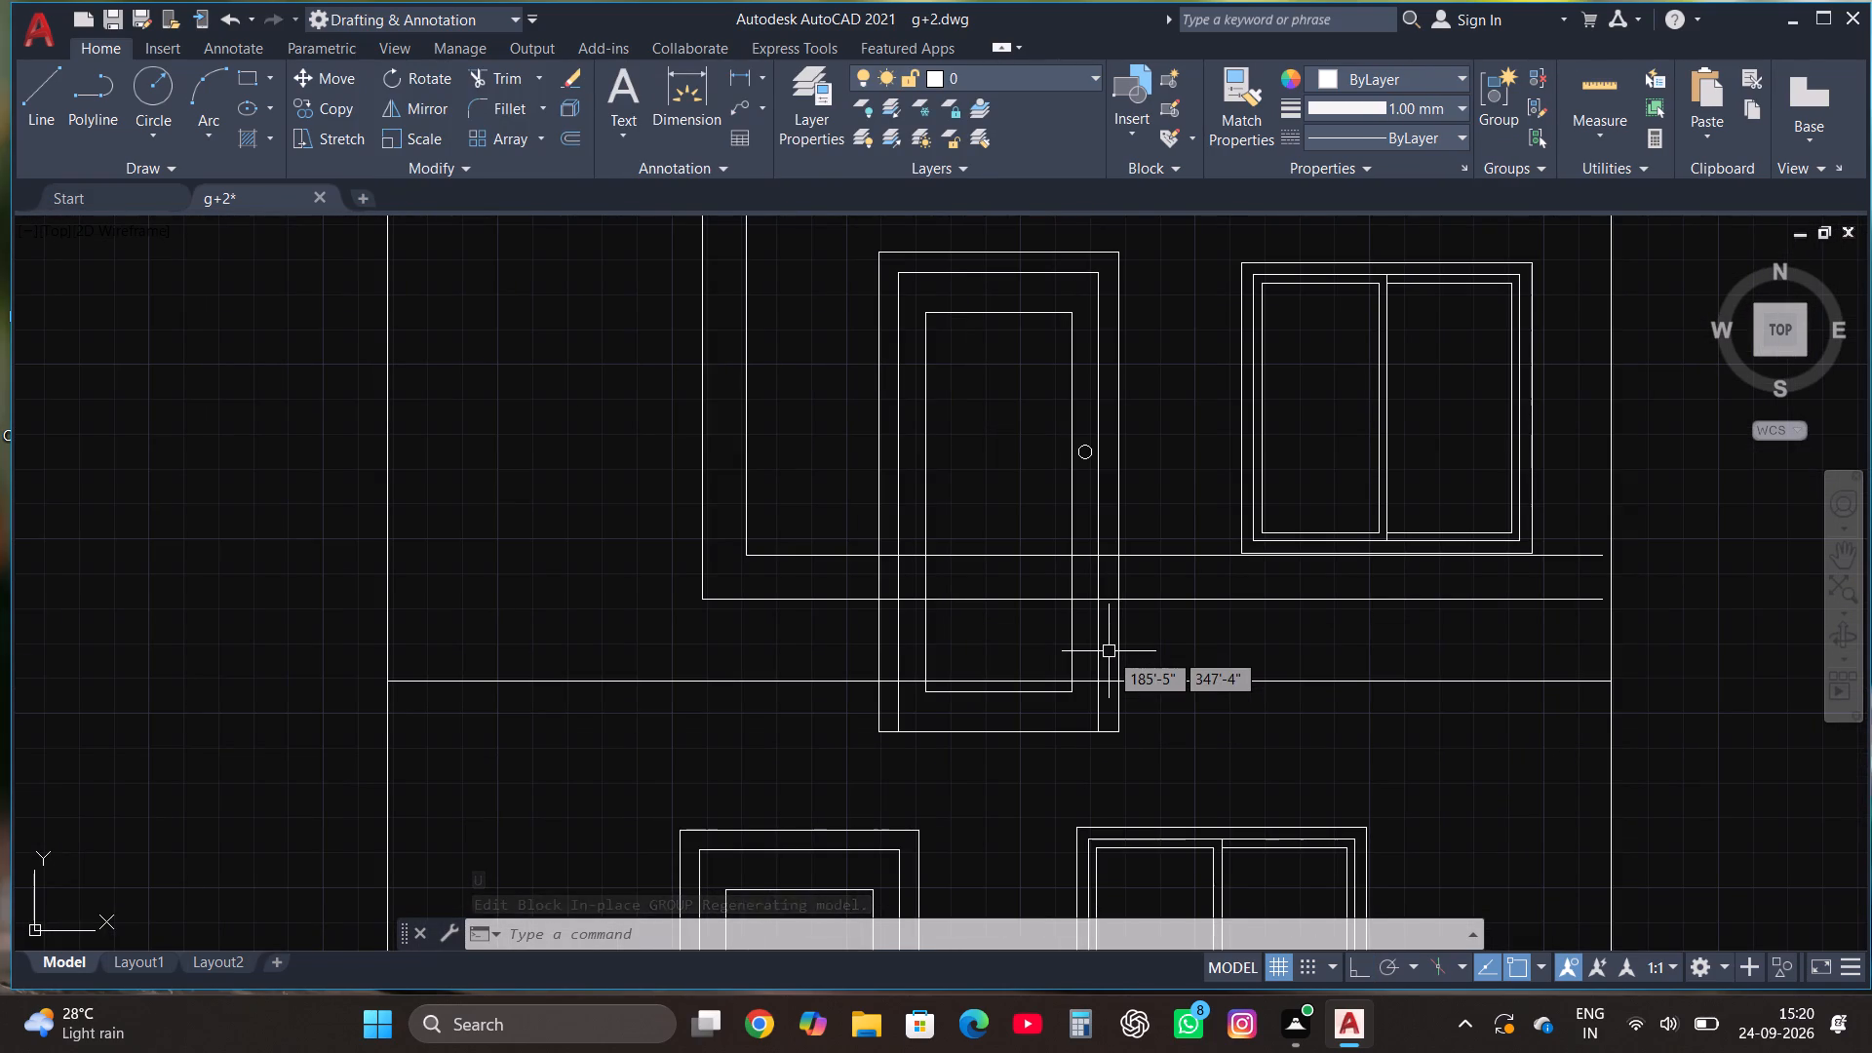
scroll(844, 650, "down", 2)
scroll(981, 653, "up", 1)
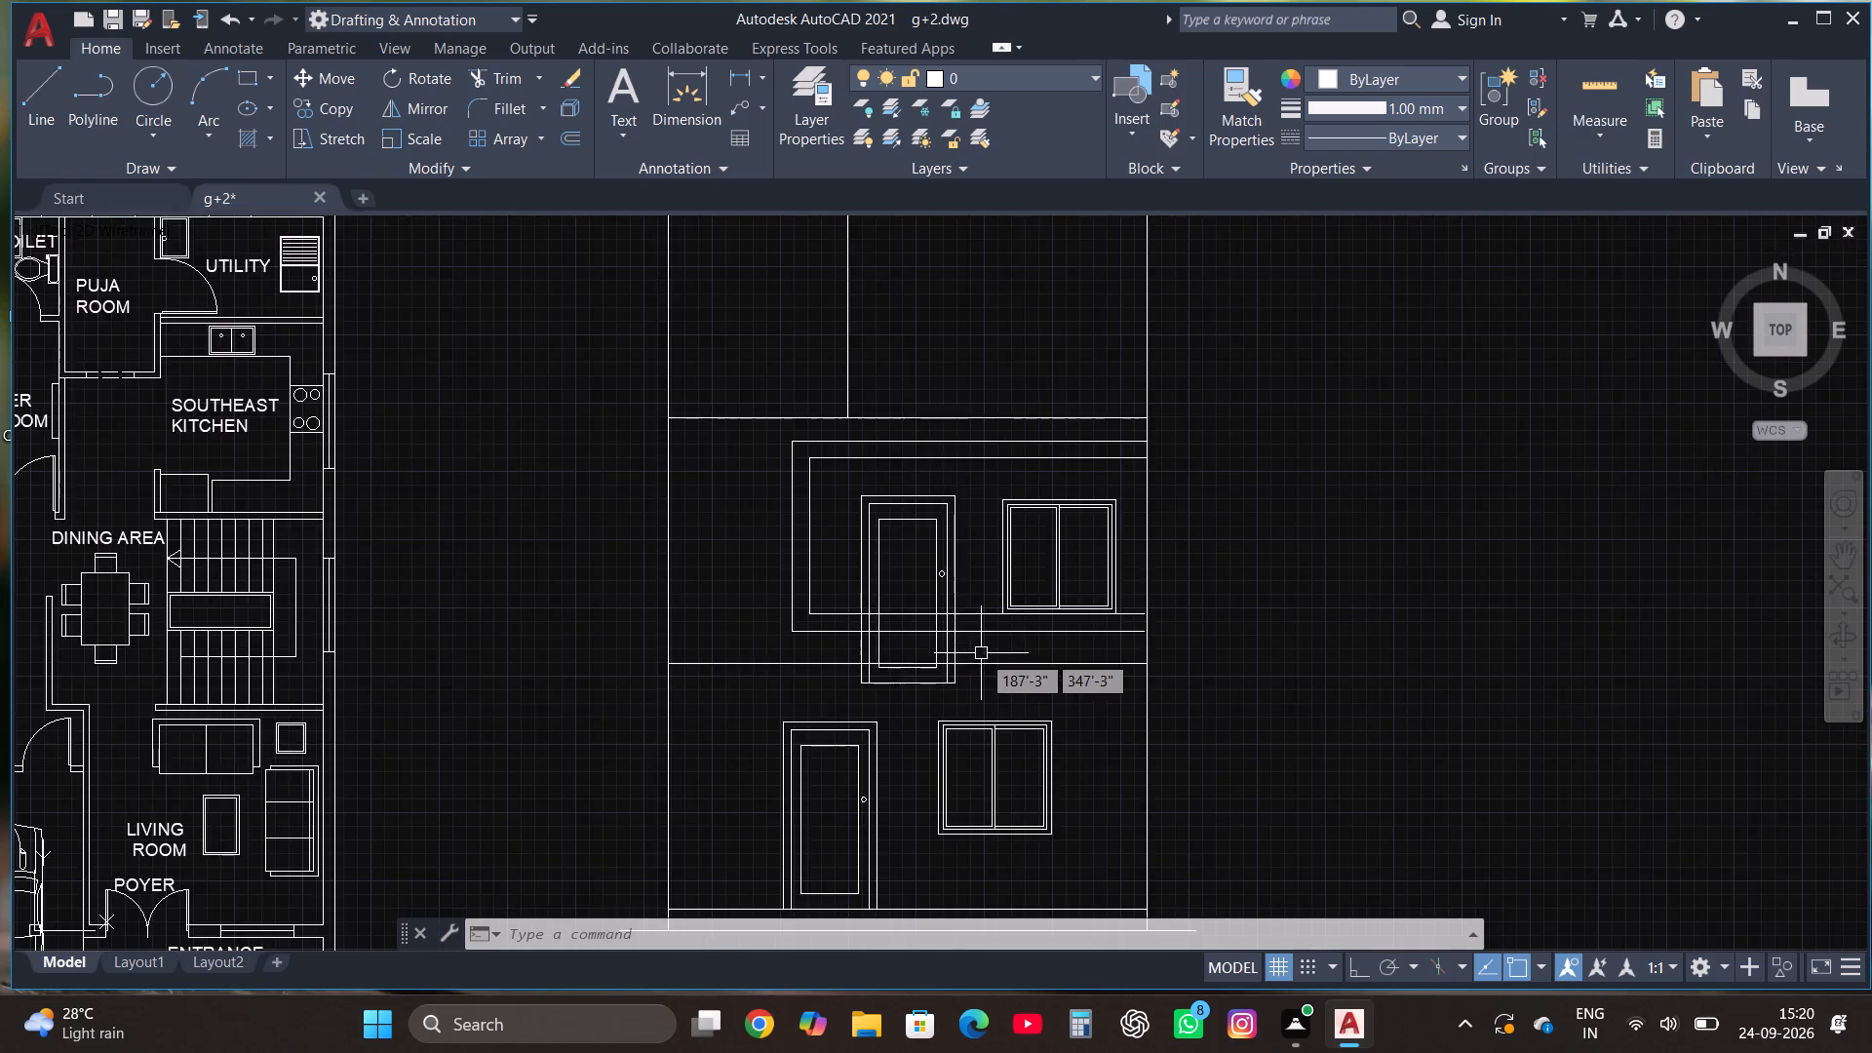
left_click(954, 539)
left_click(857, 462)
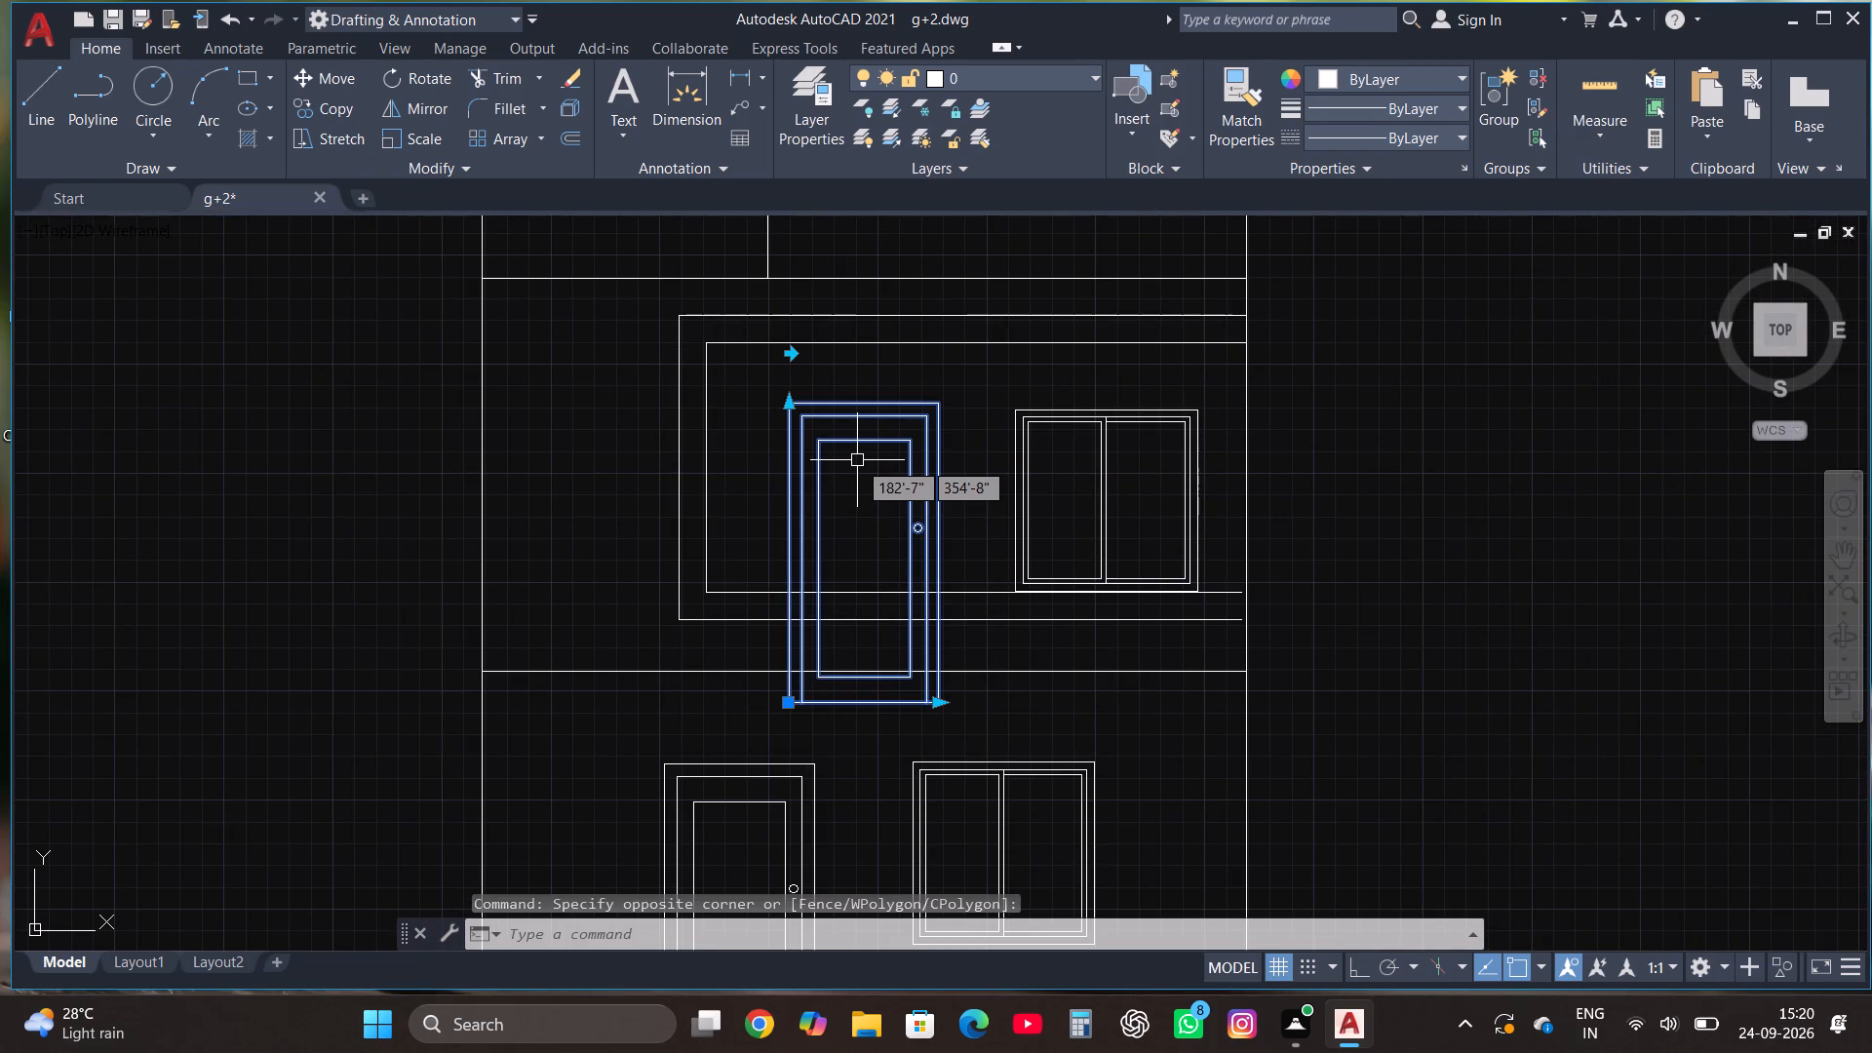
key("Delete")
scroll(888, 485, "down", 2)
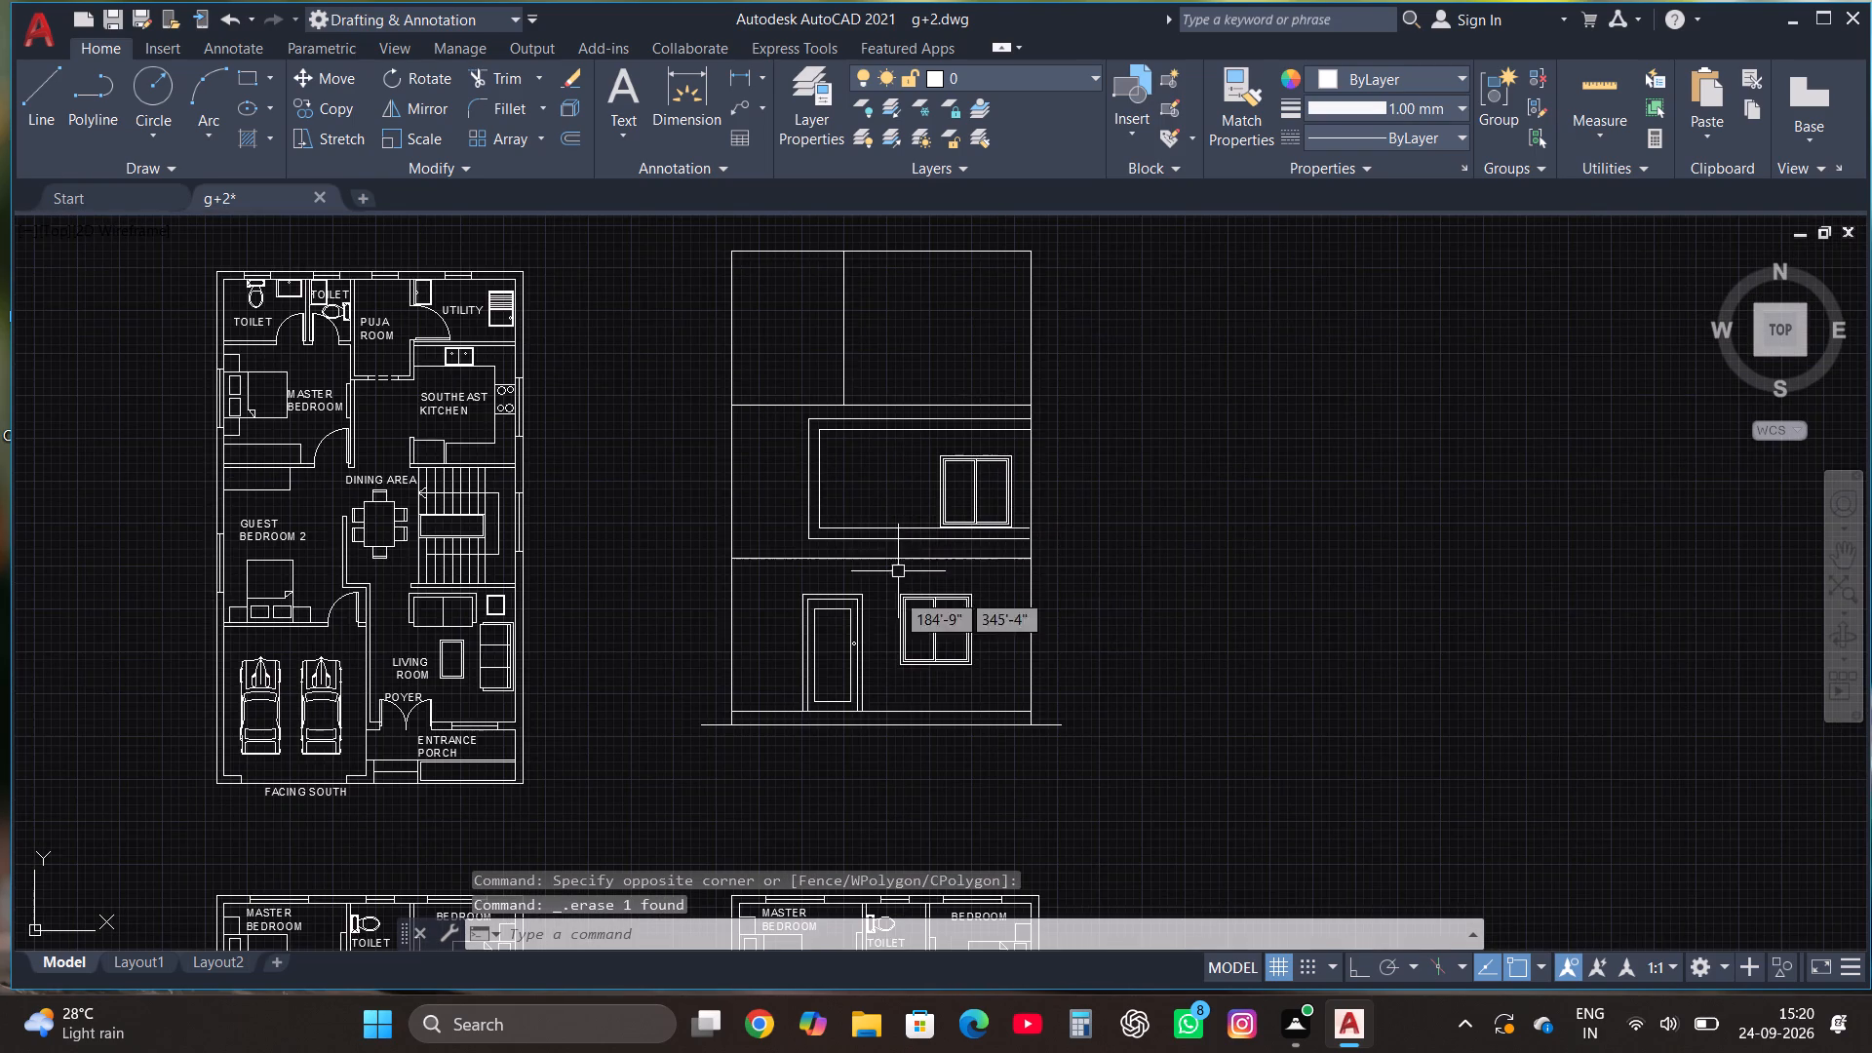
scroll(837, 685, "up", 2)
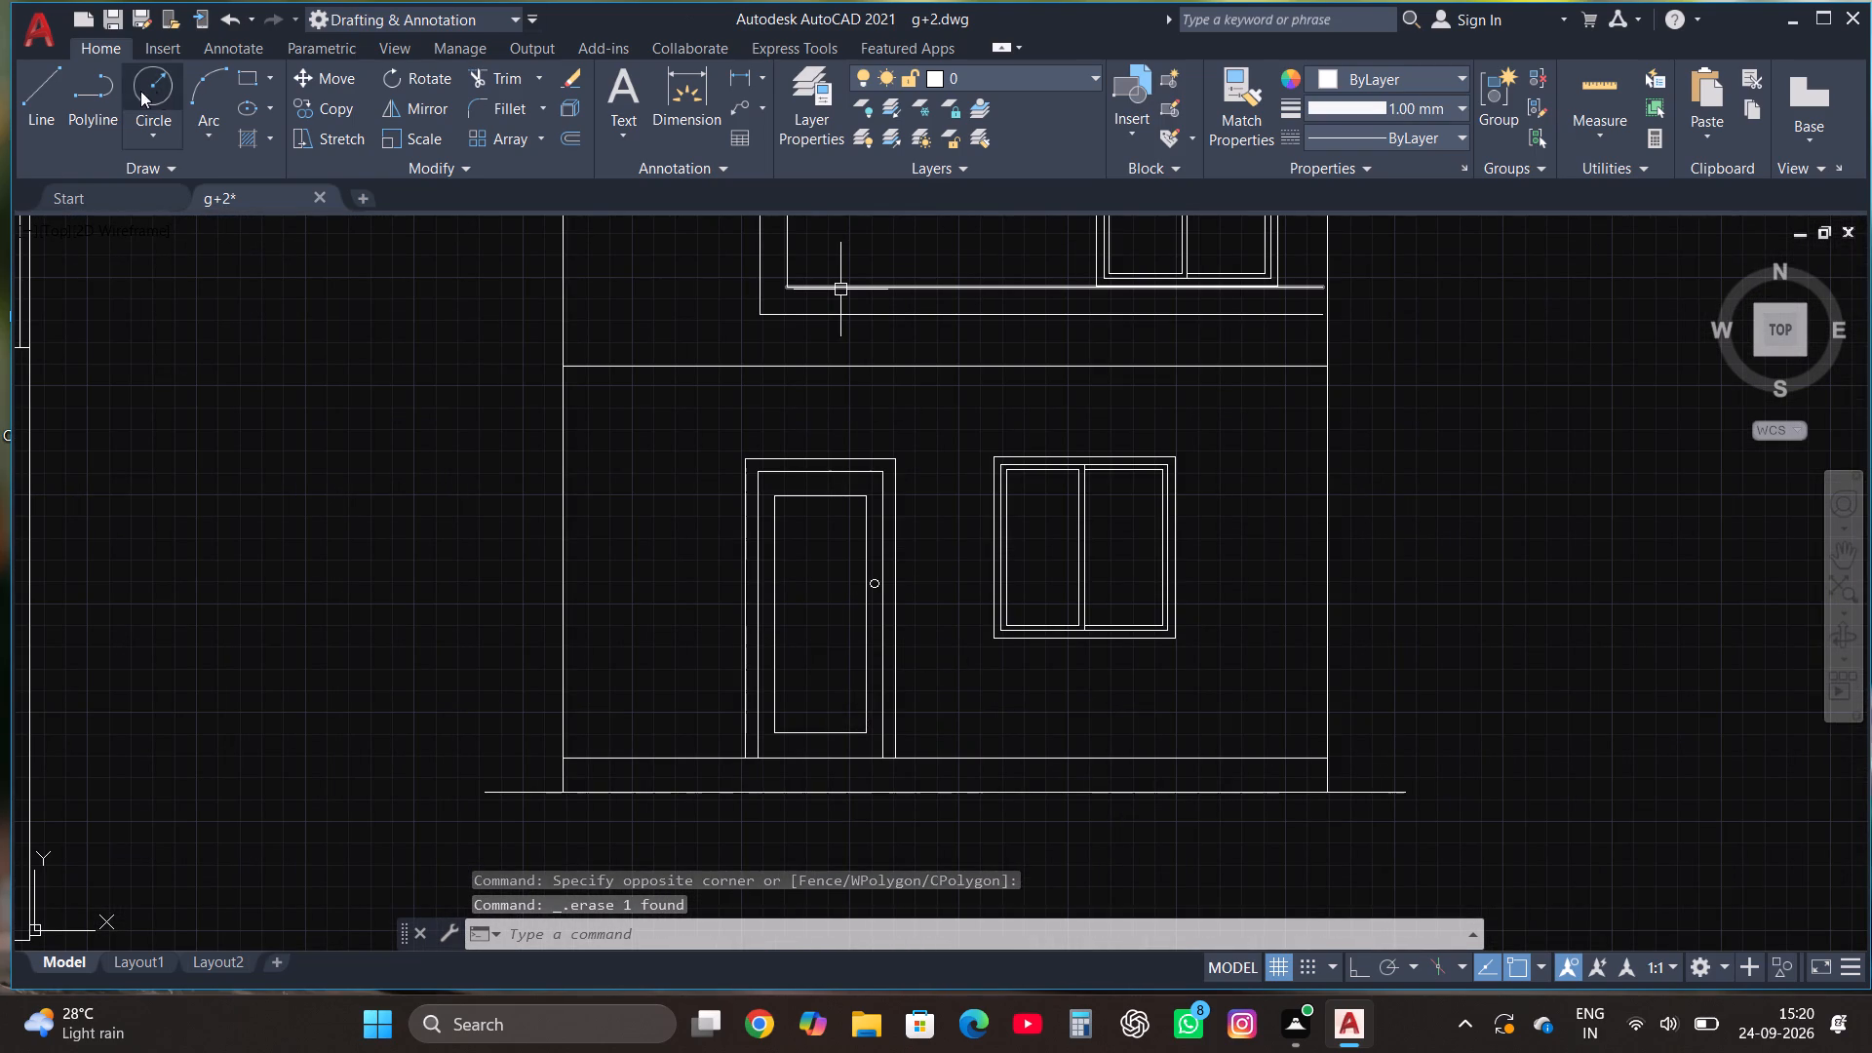
Trace the ground-floor door with three nested rectangles ending at a common lower edge above the sill, the middle one about 4'-9" by 7'-9".
left_click(242, 77)
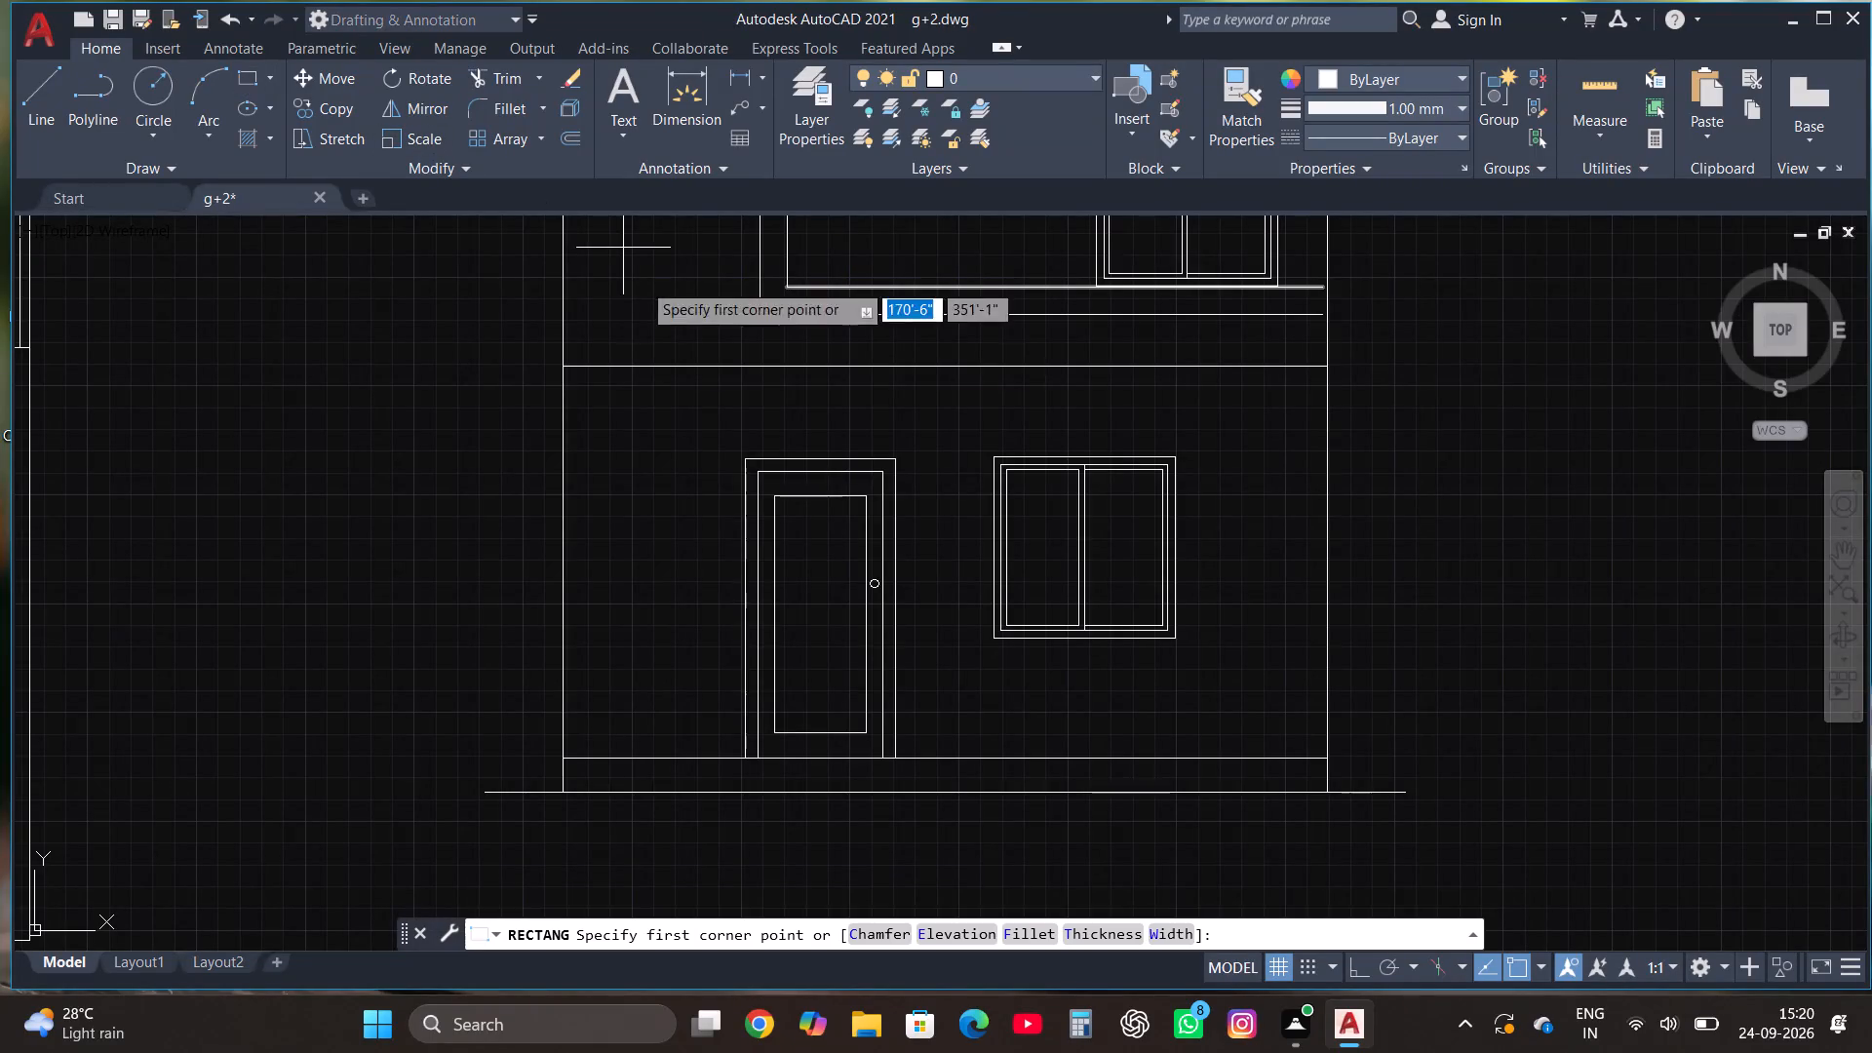
left_click(743, 458)
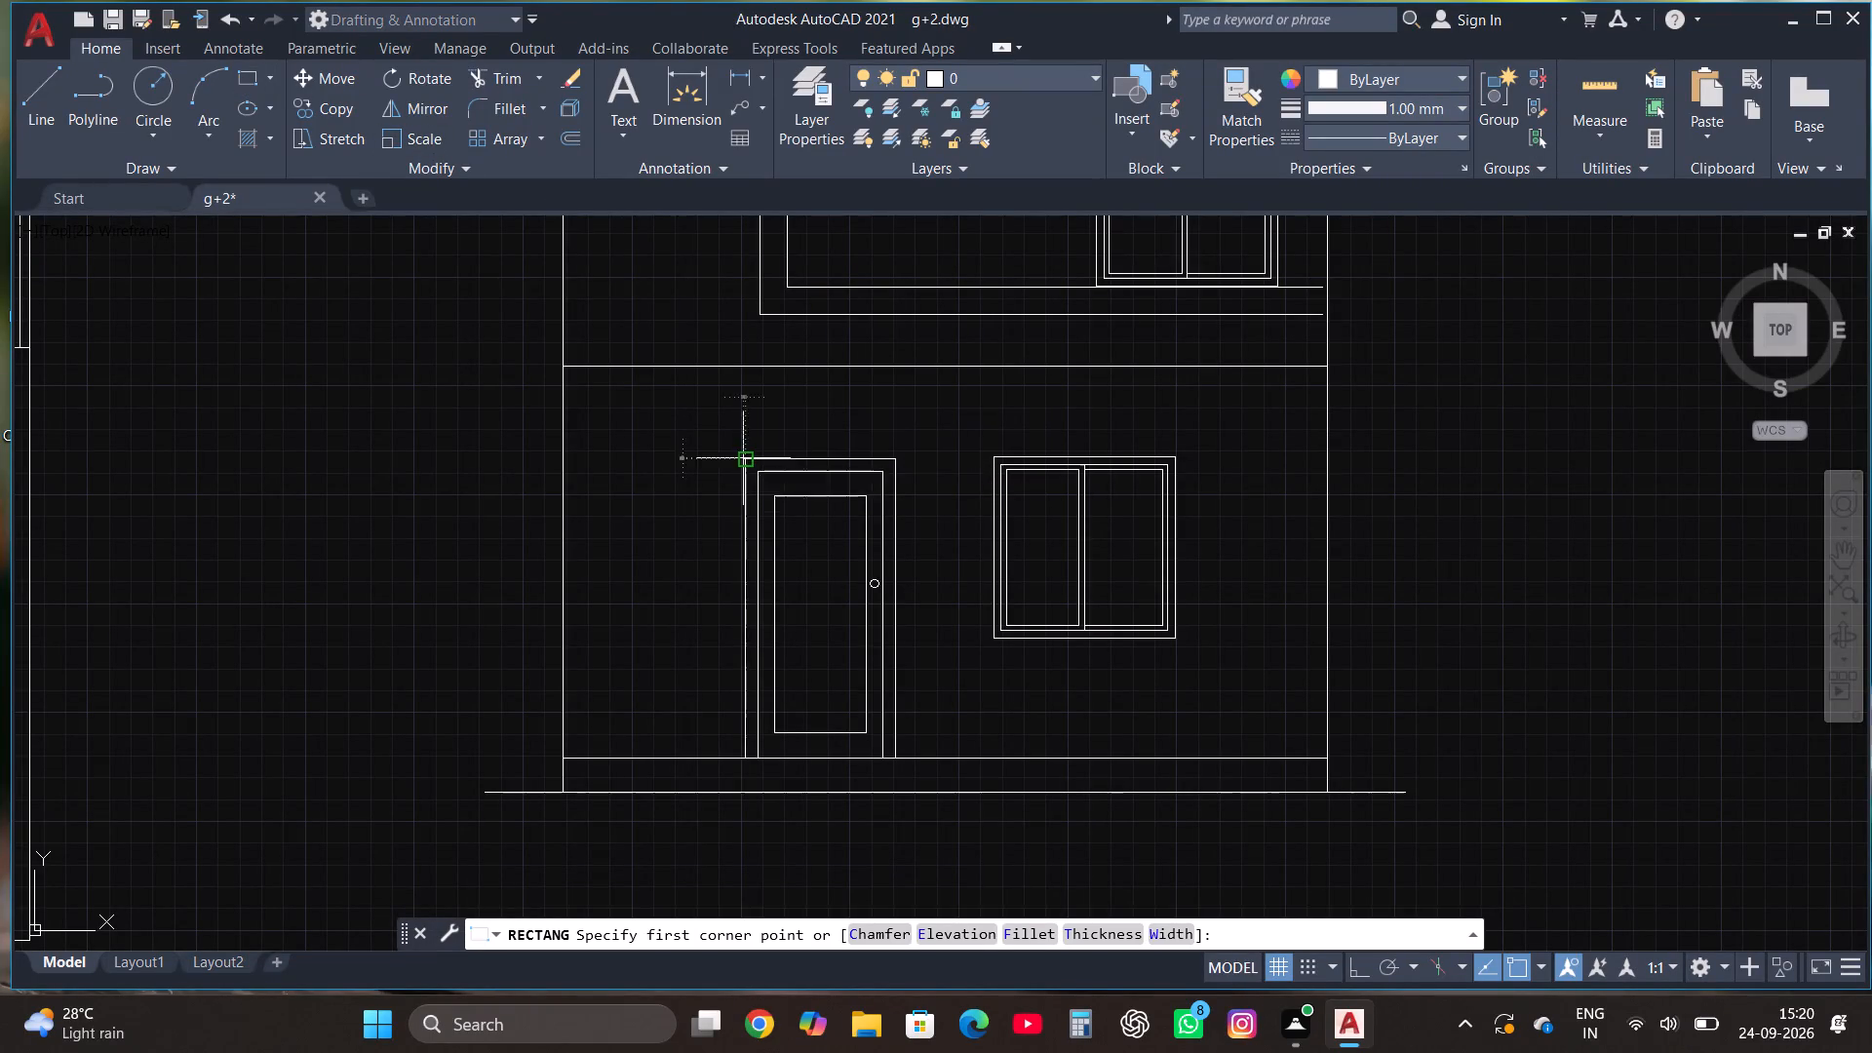
left_click(897, 674)
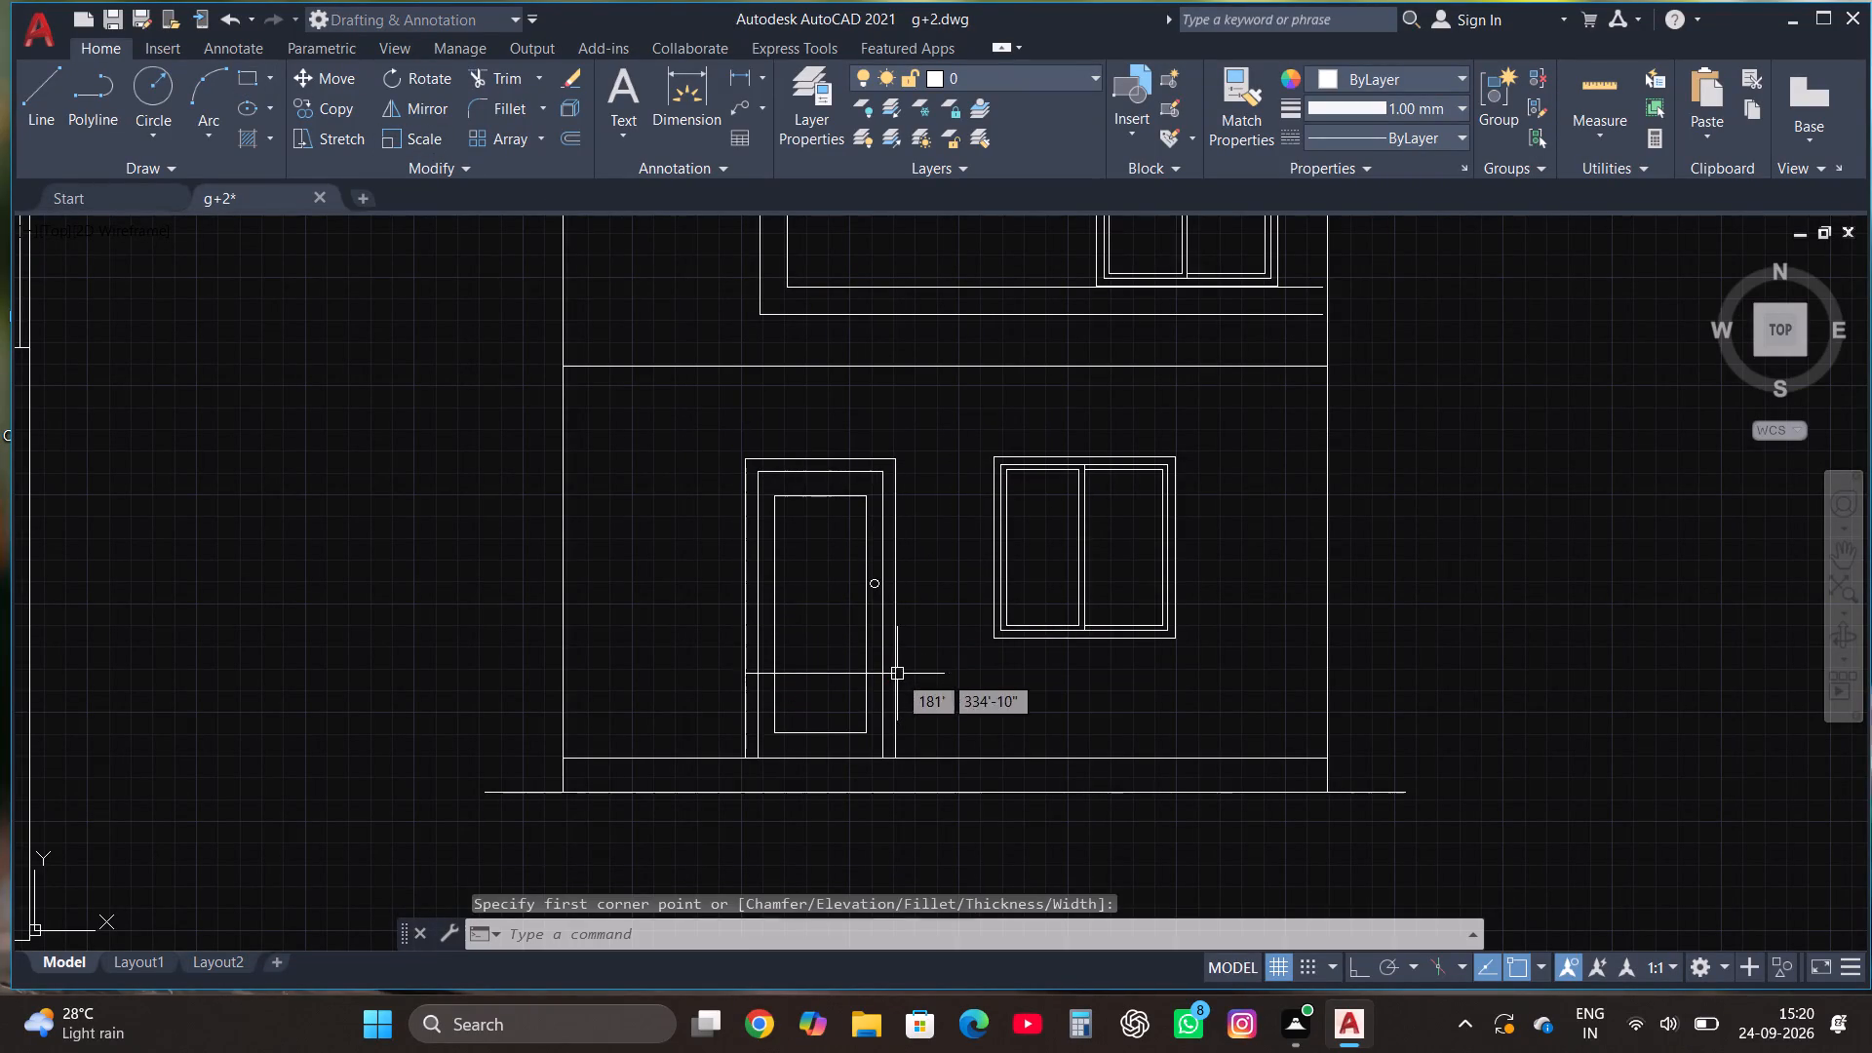
left_click(243, 79)
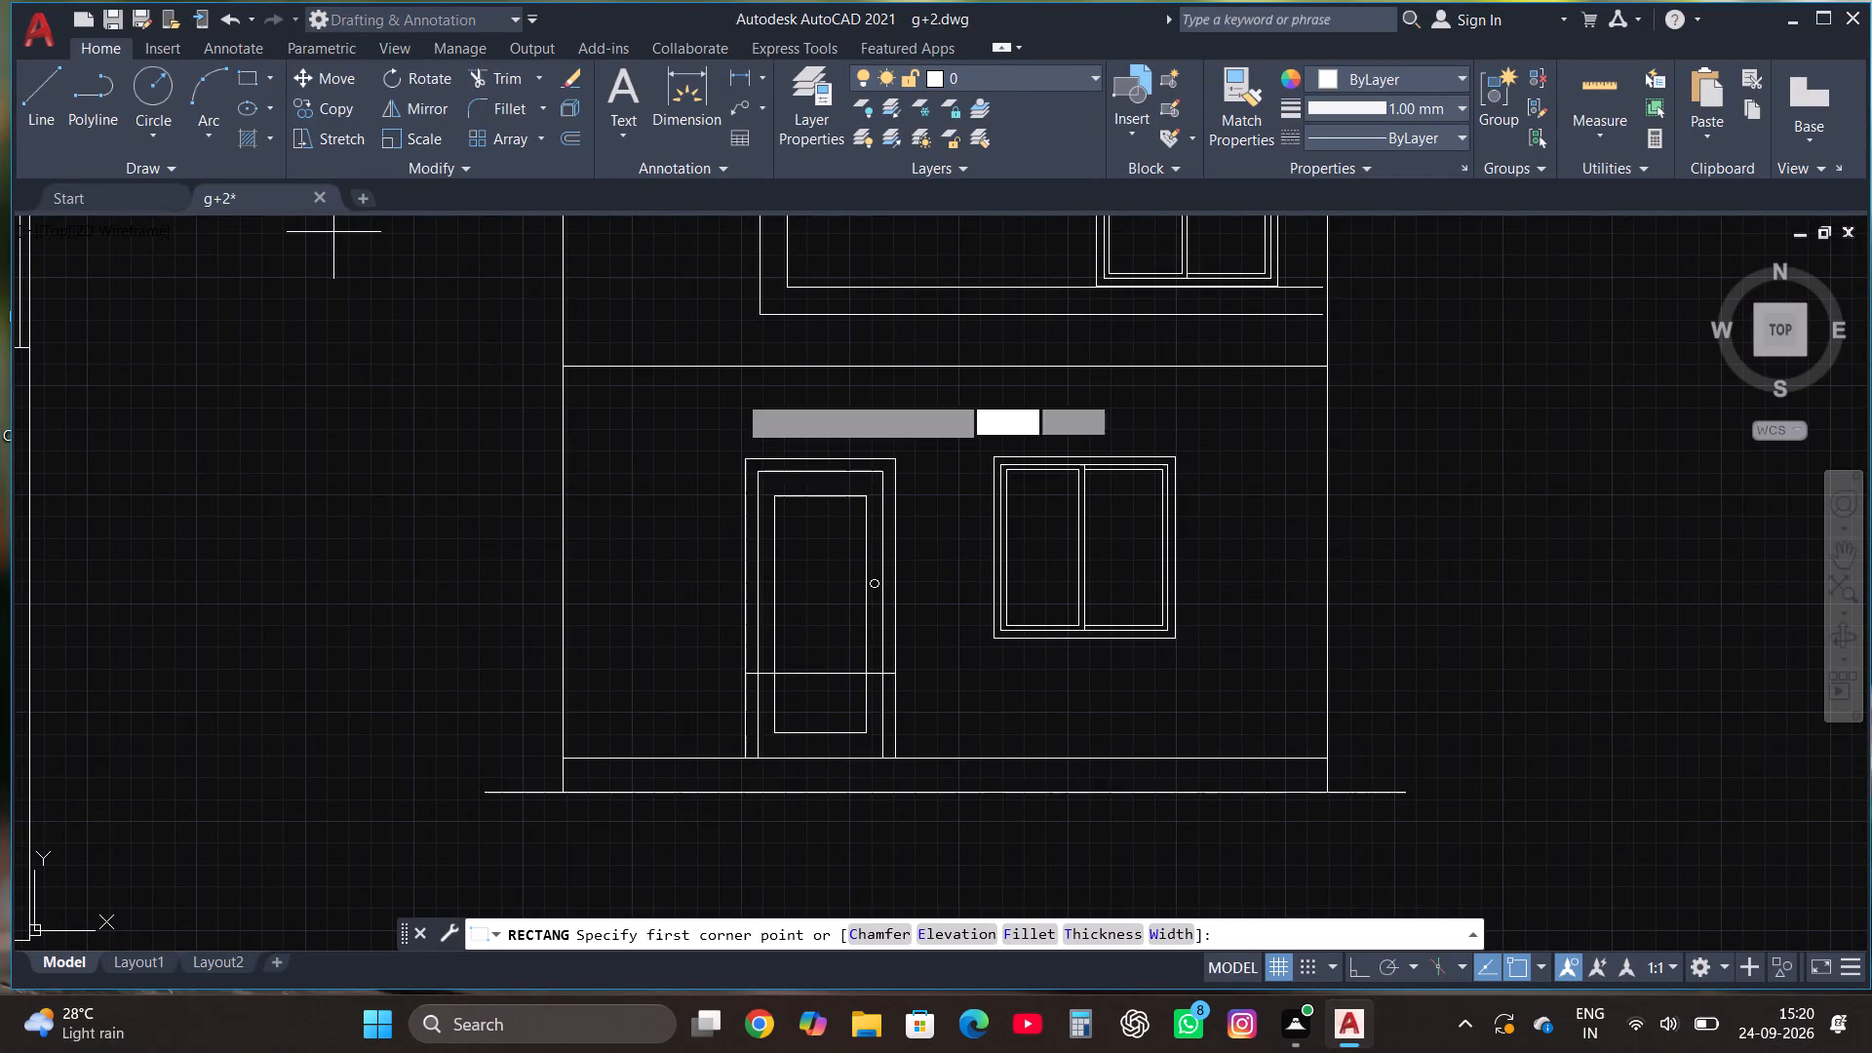
left_click(757, 473)
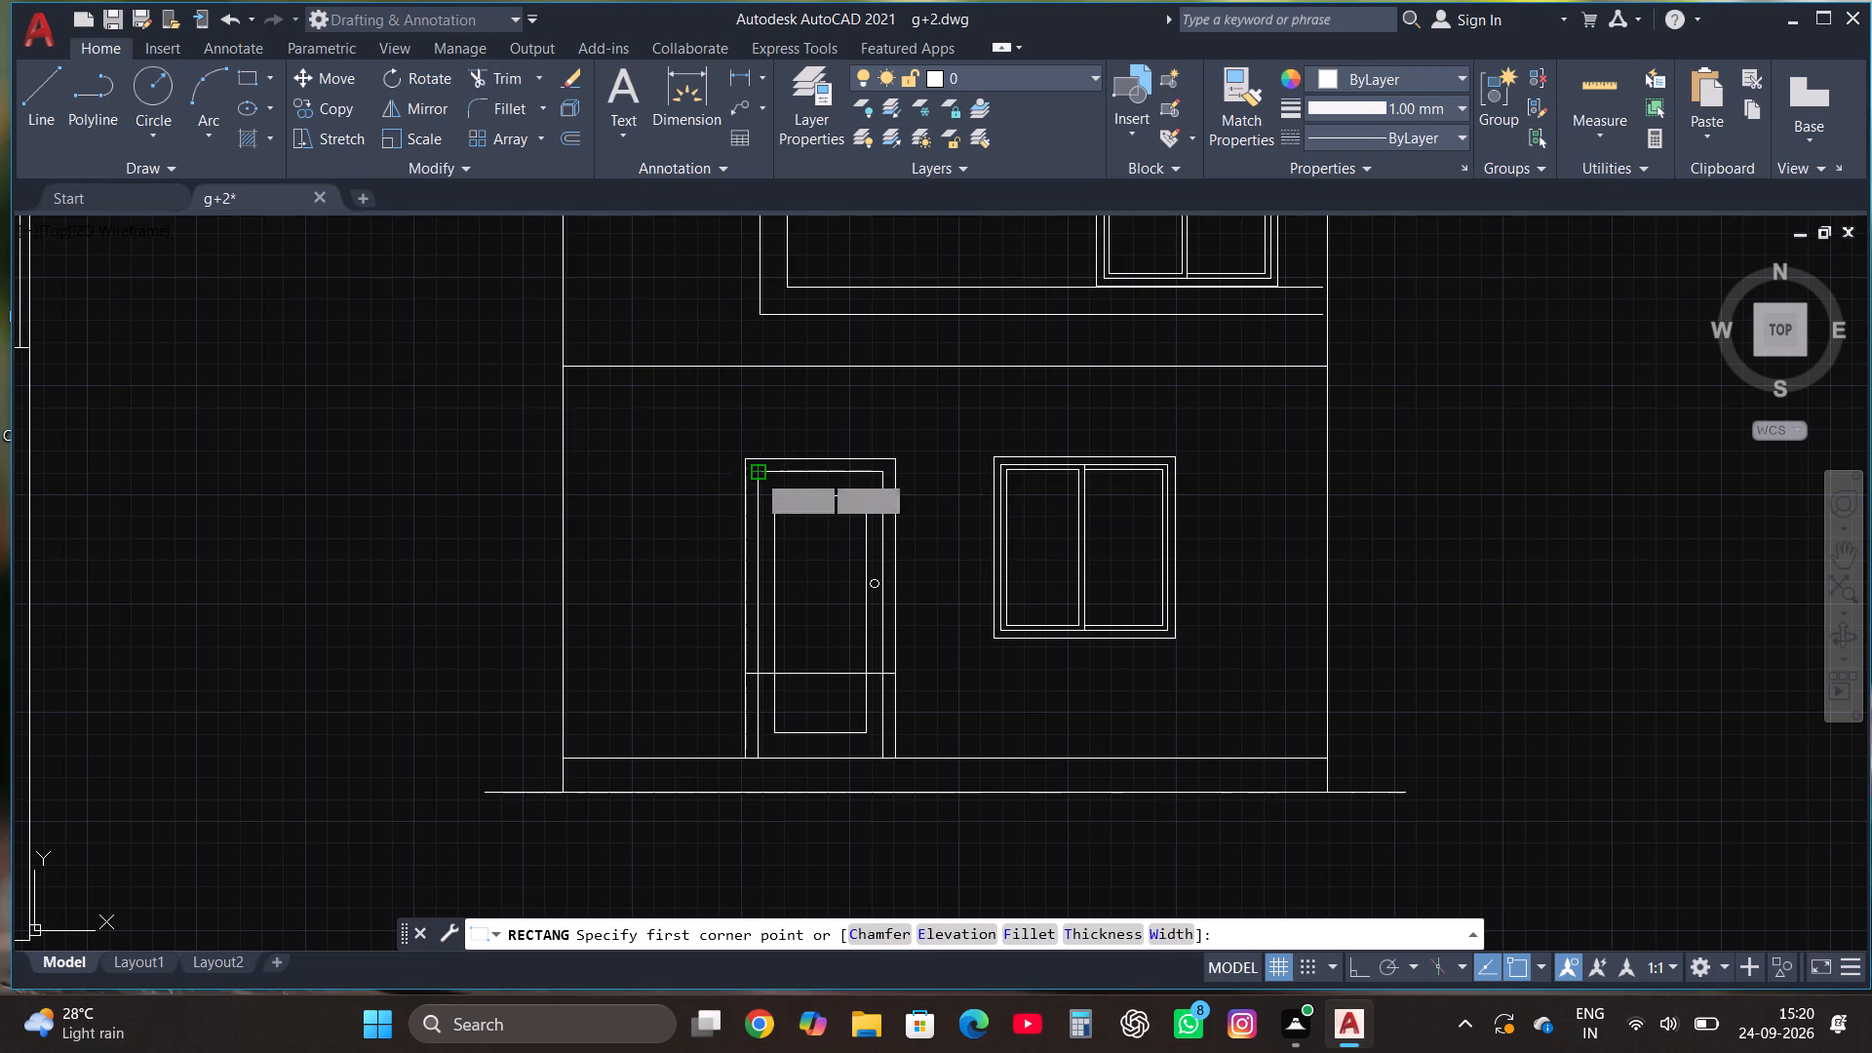
left_click(883, 674)
left_click(246, 72)
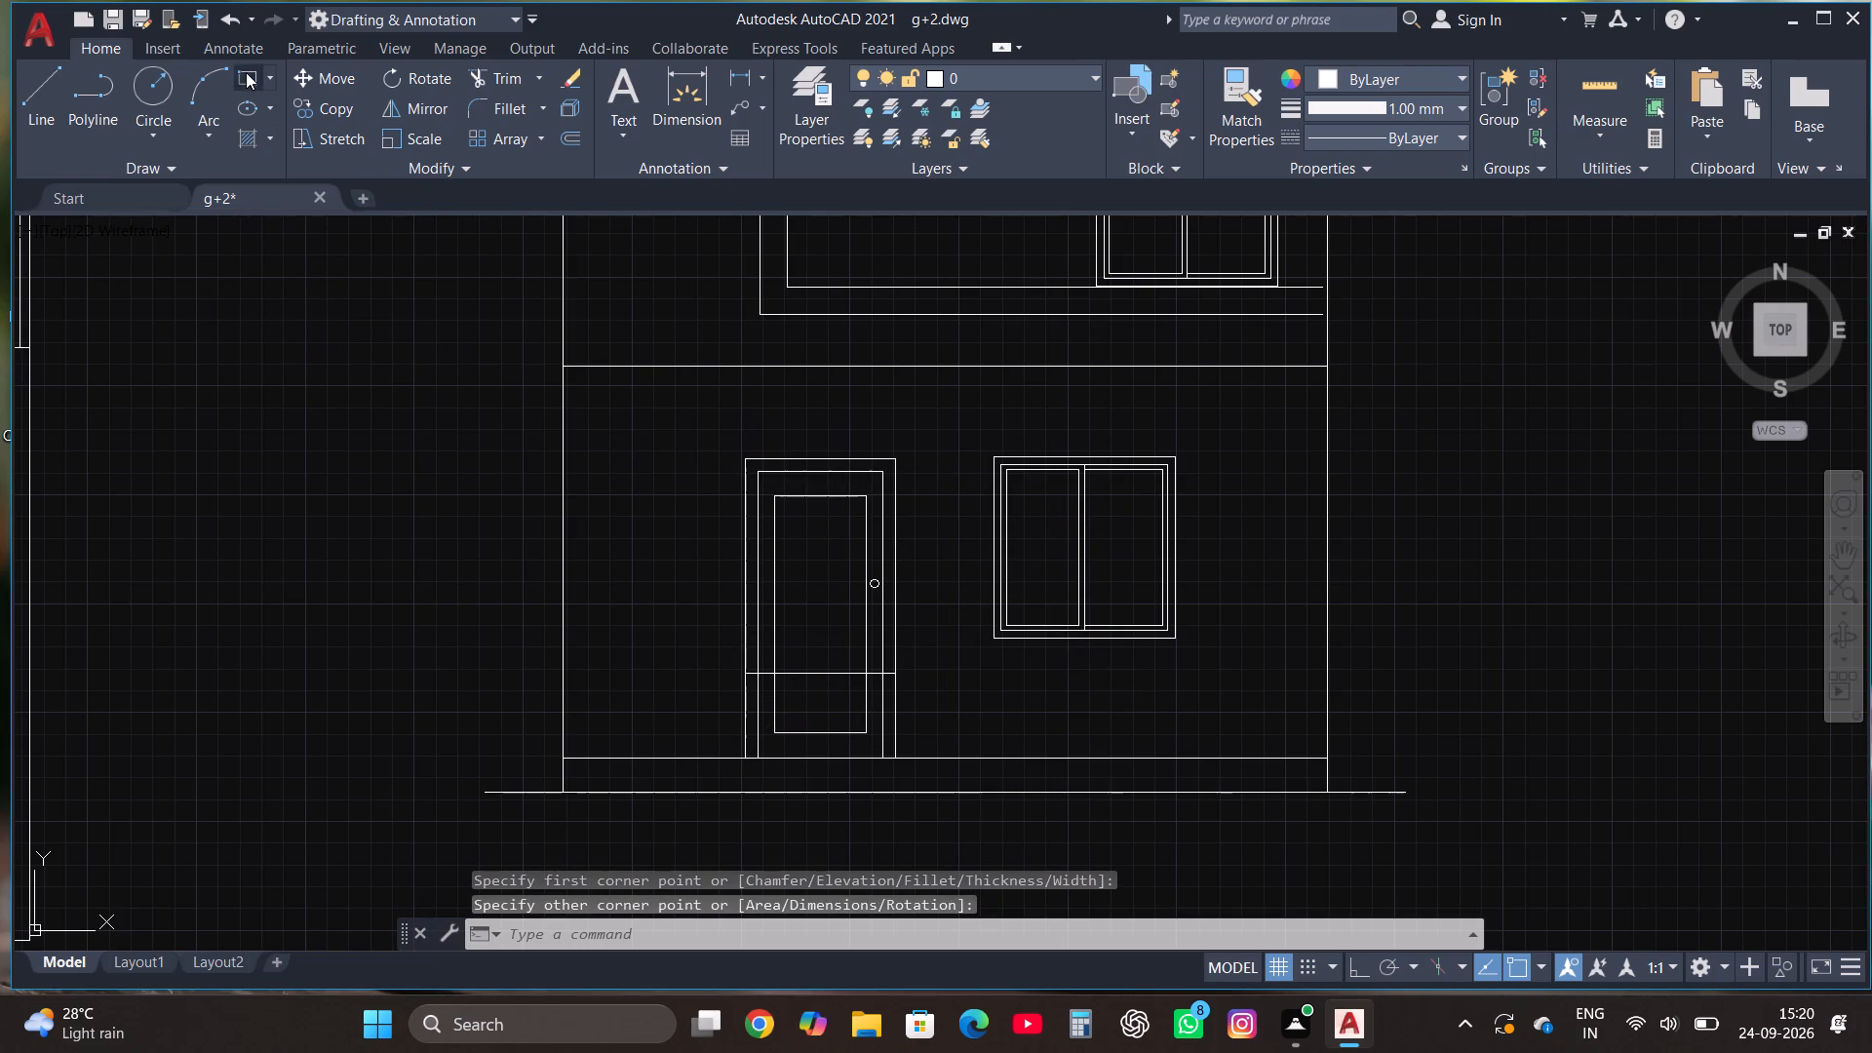
left_click(773, 493)
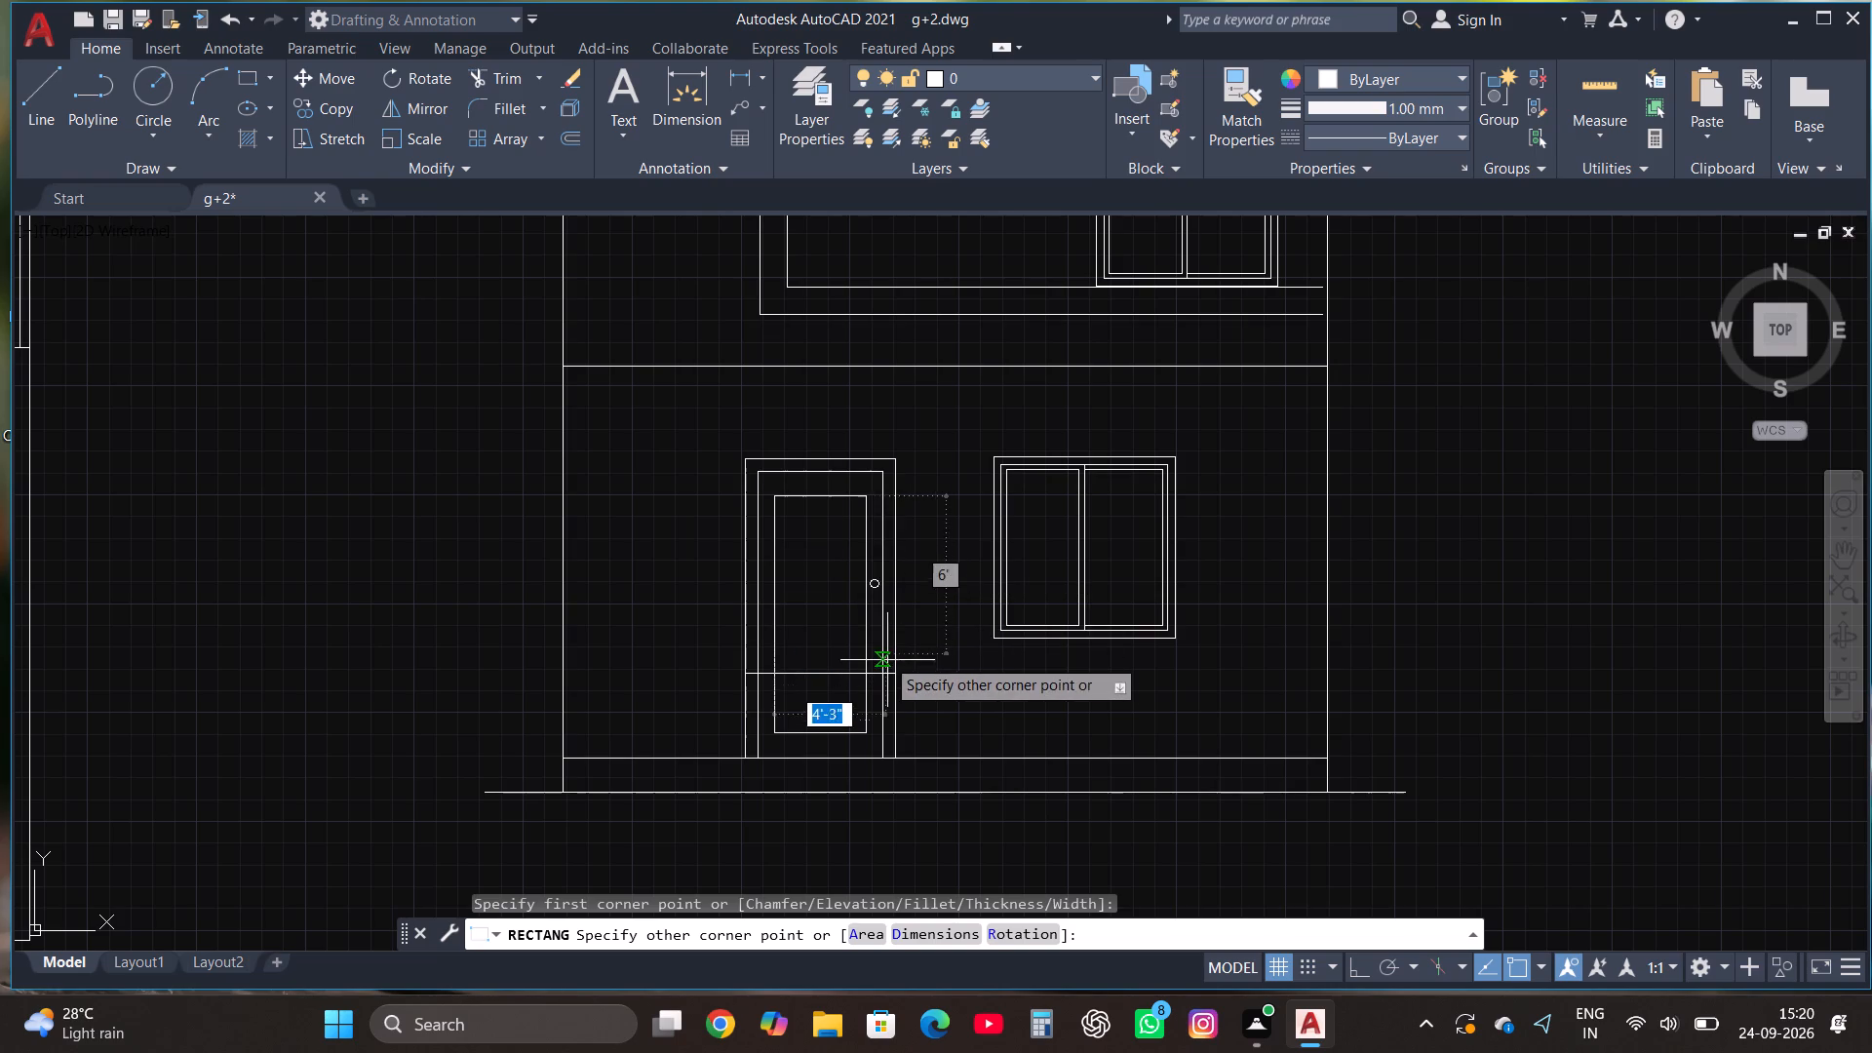
left_click(865, 679)
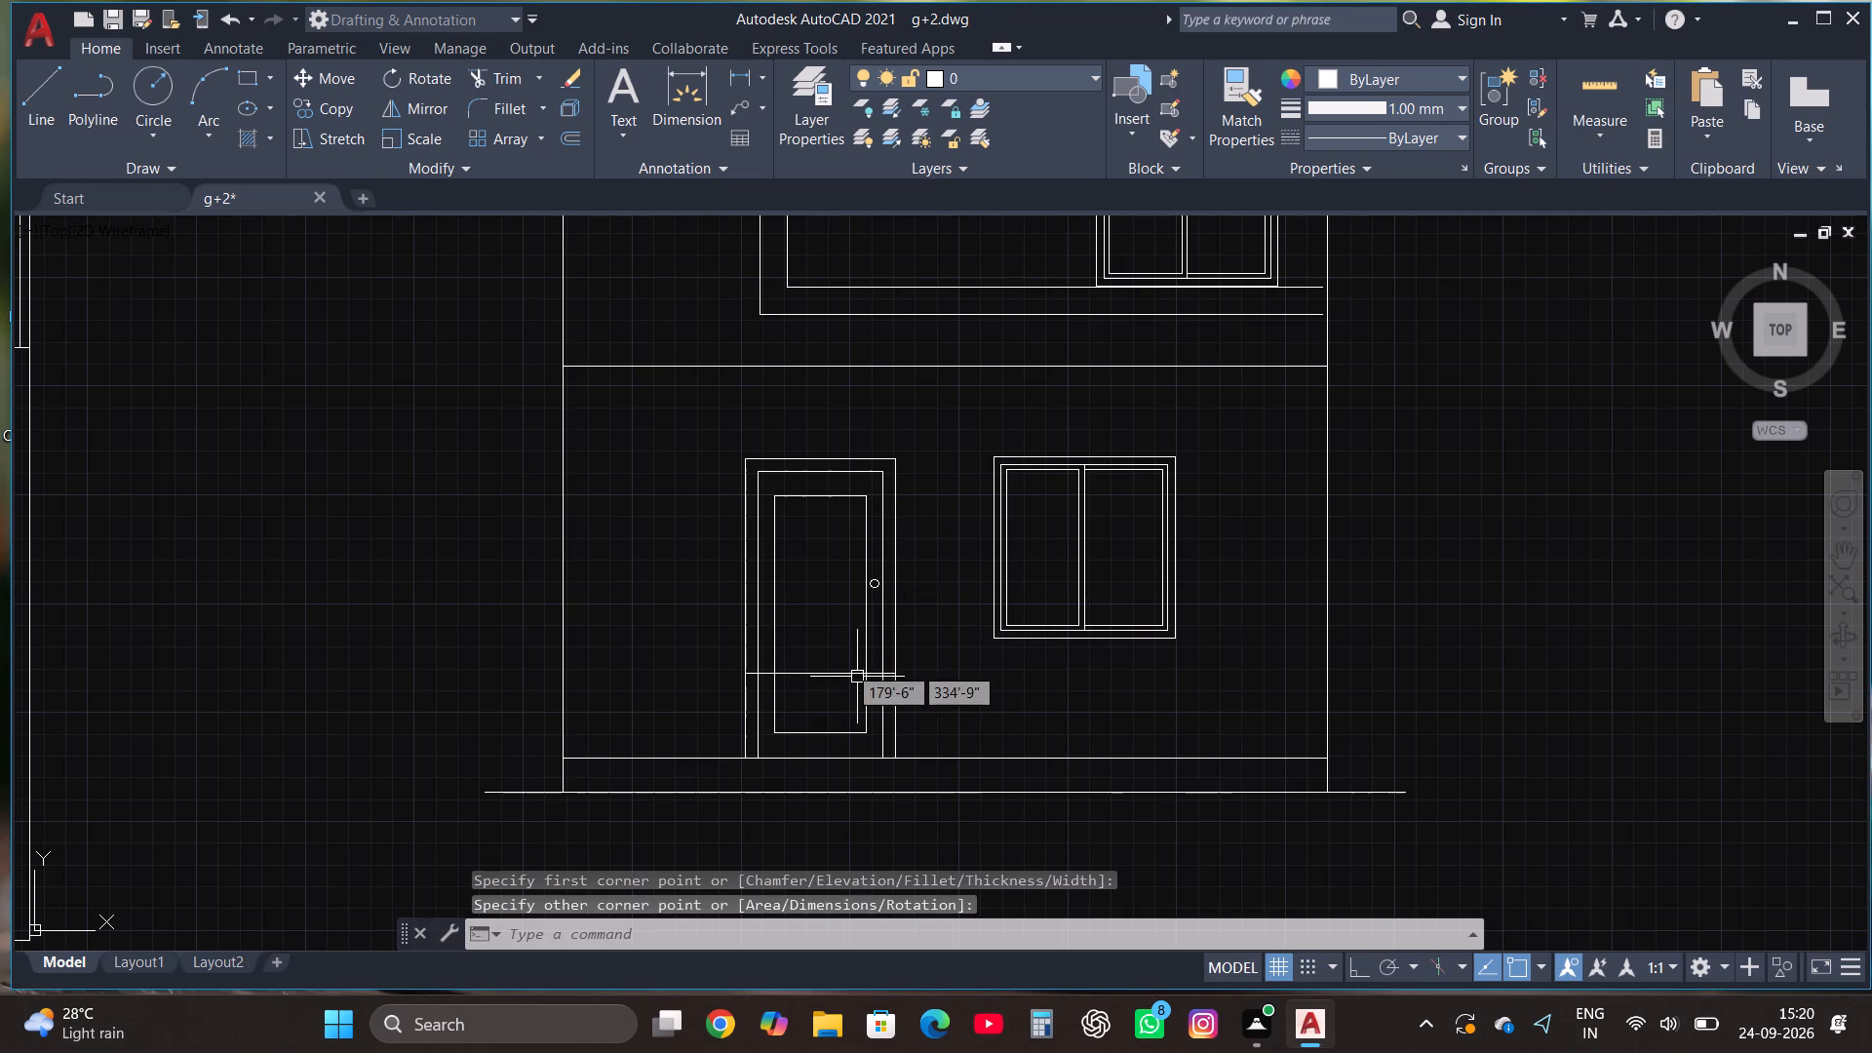
Trace the ground-floor door's knob with a circle of about 2" radius.
left_click(151, 76)
scroll(876, 577, "up", 1)
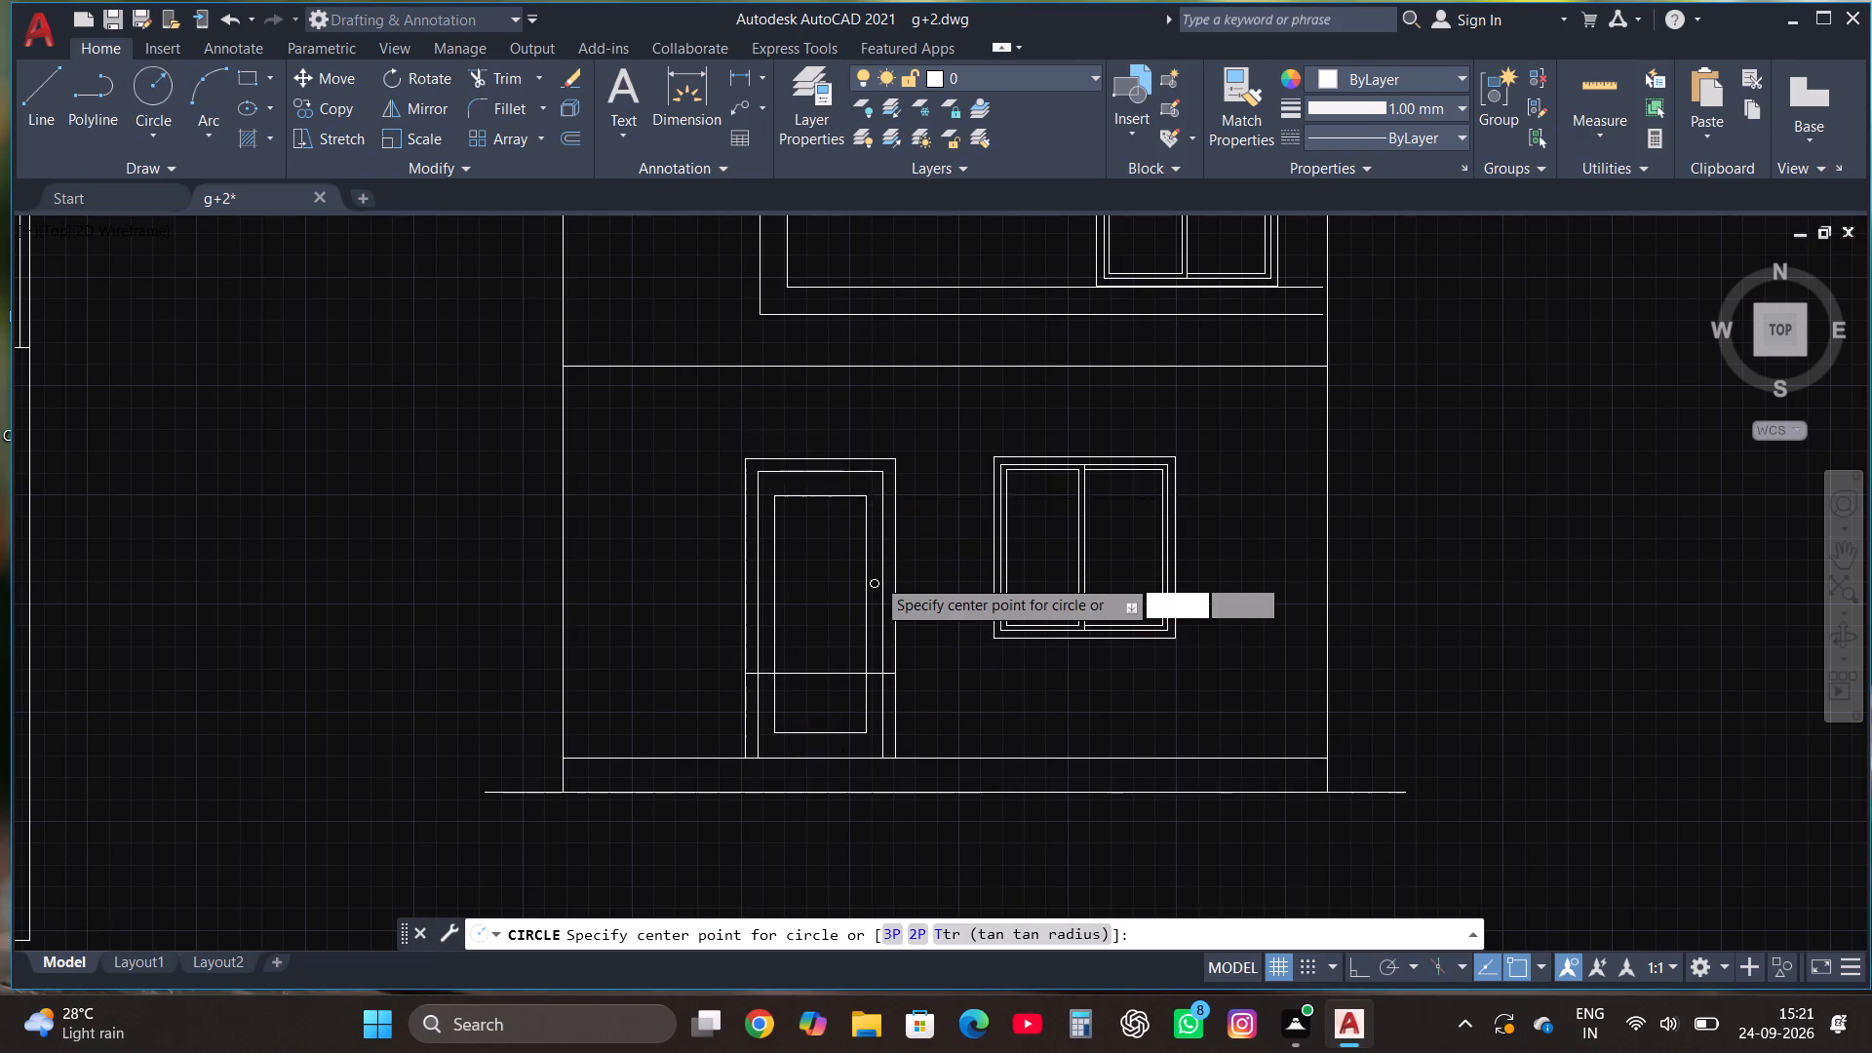
scroll(876, 577, "up", 4)
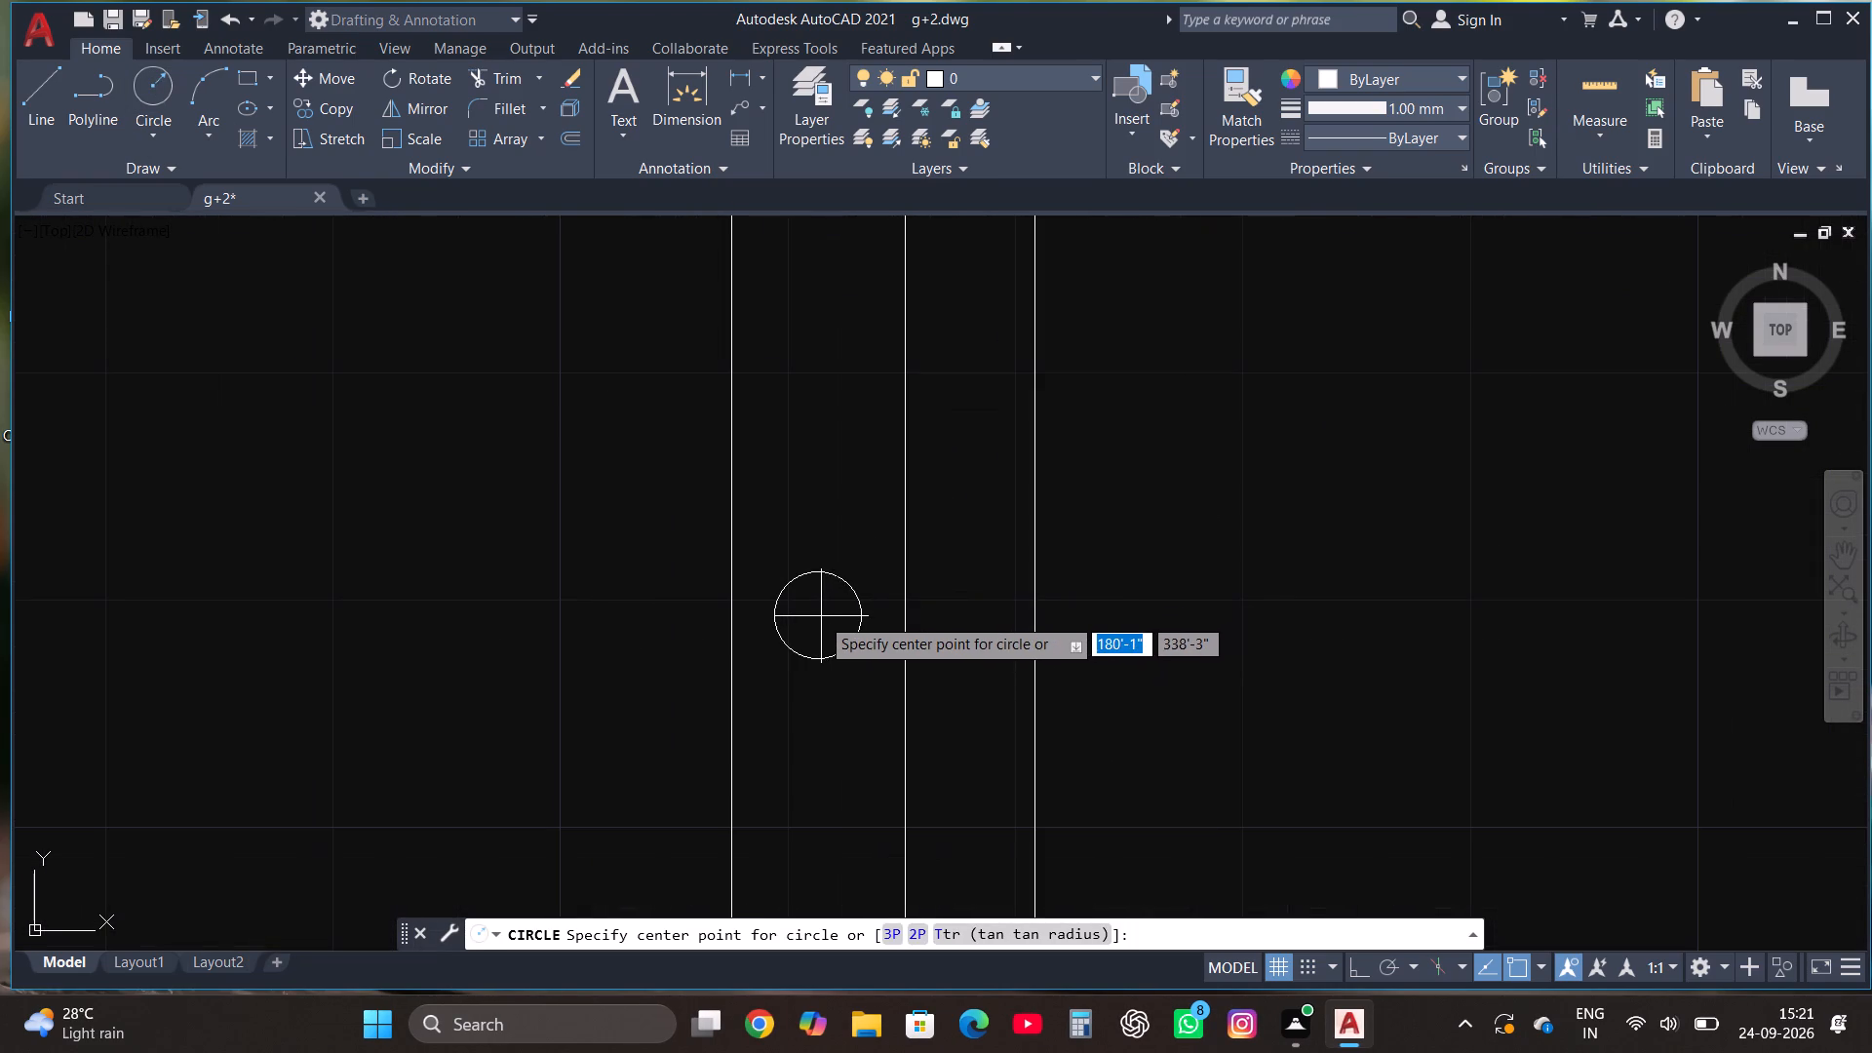
left_click(814, 617)
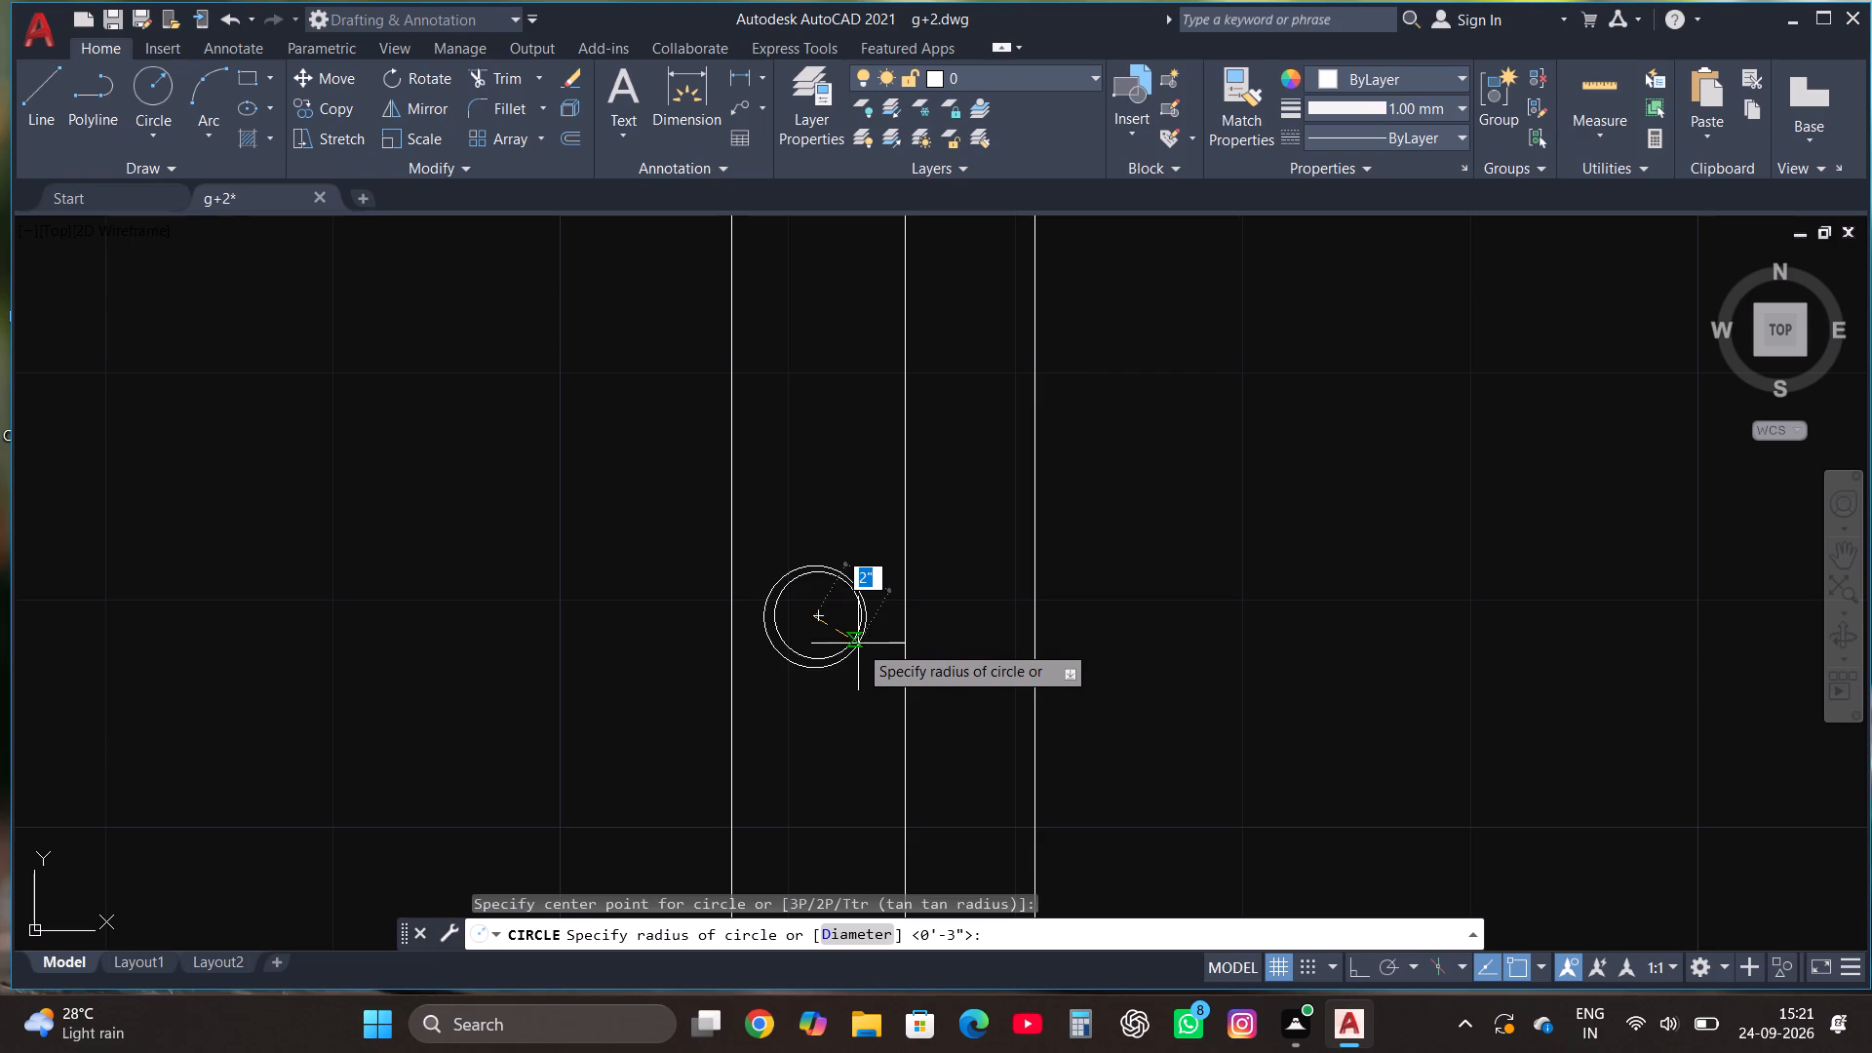
left_click(851, 636)
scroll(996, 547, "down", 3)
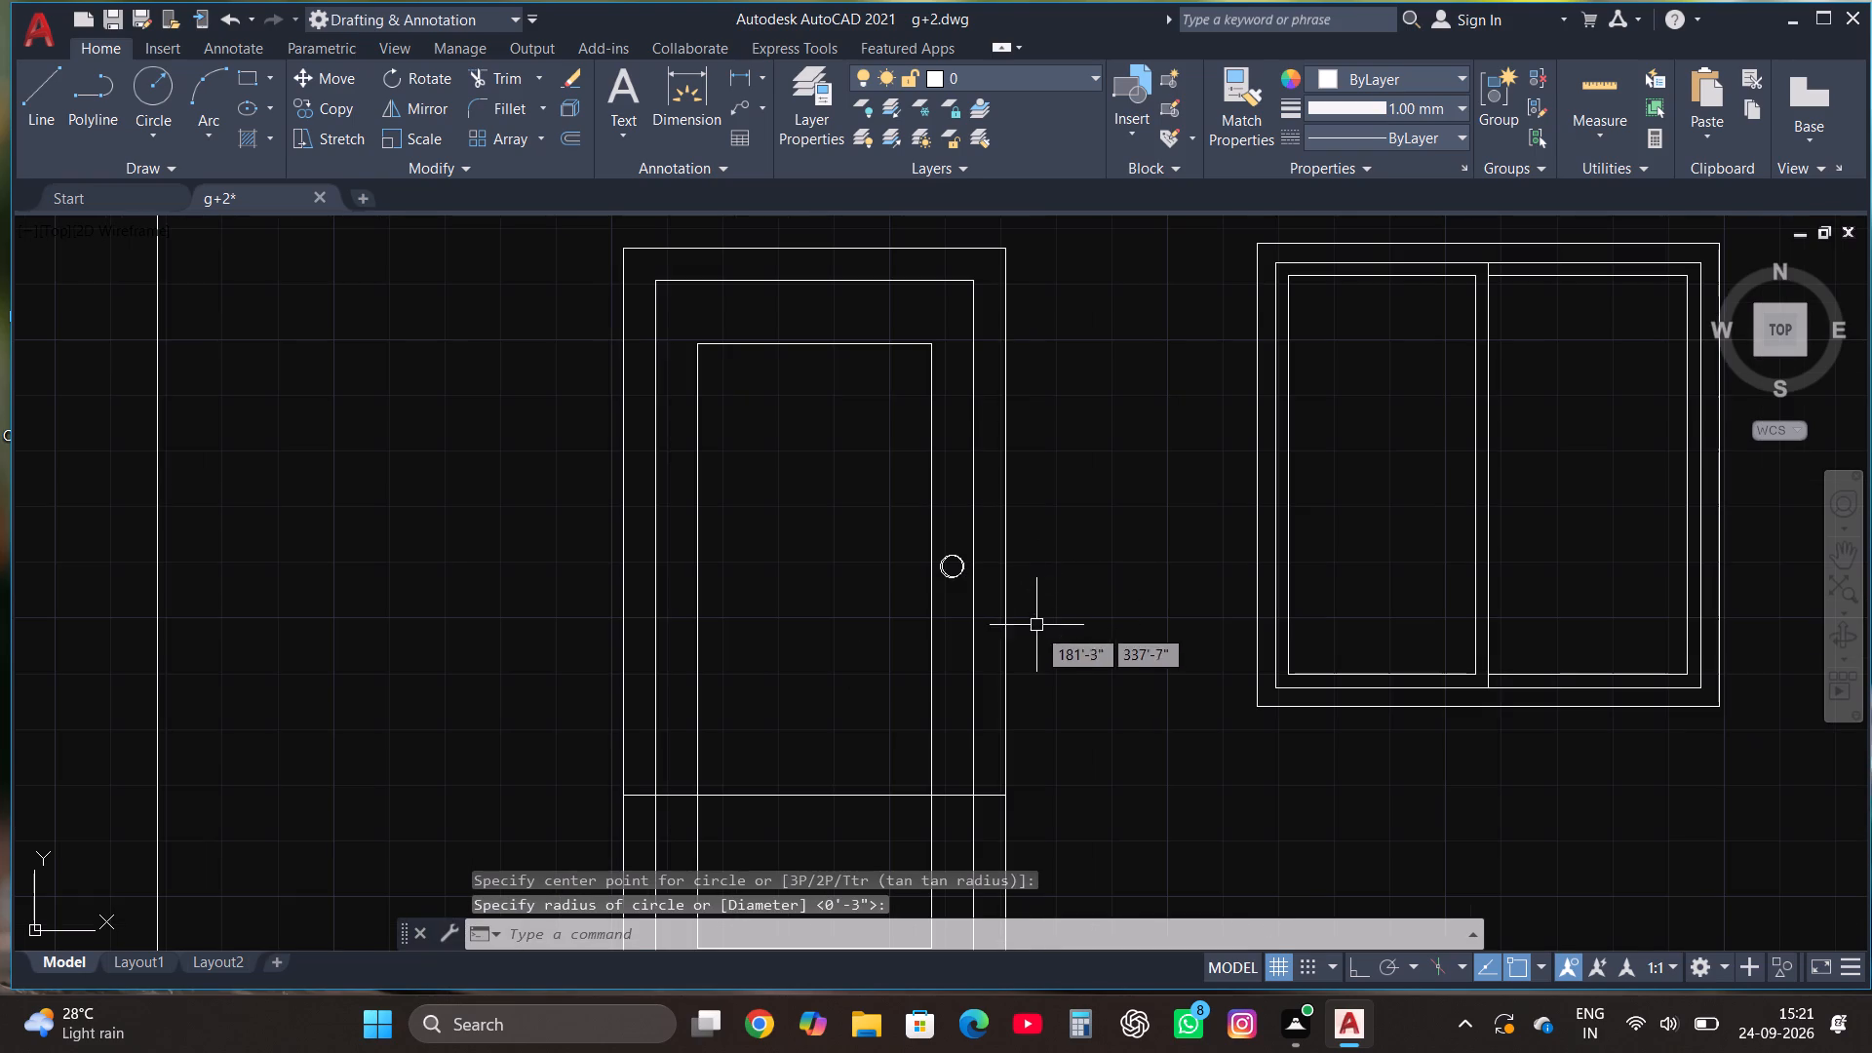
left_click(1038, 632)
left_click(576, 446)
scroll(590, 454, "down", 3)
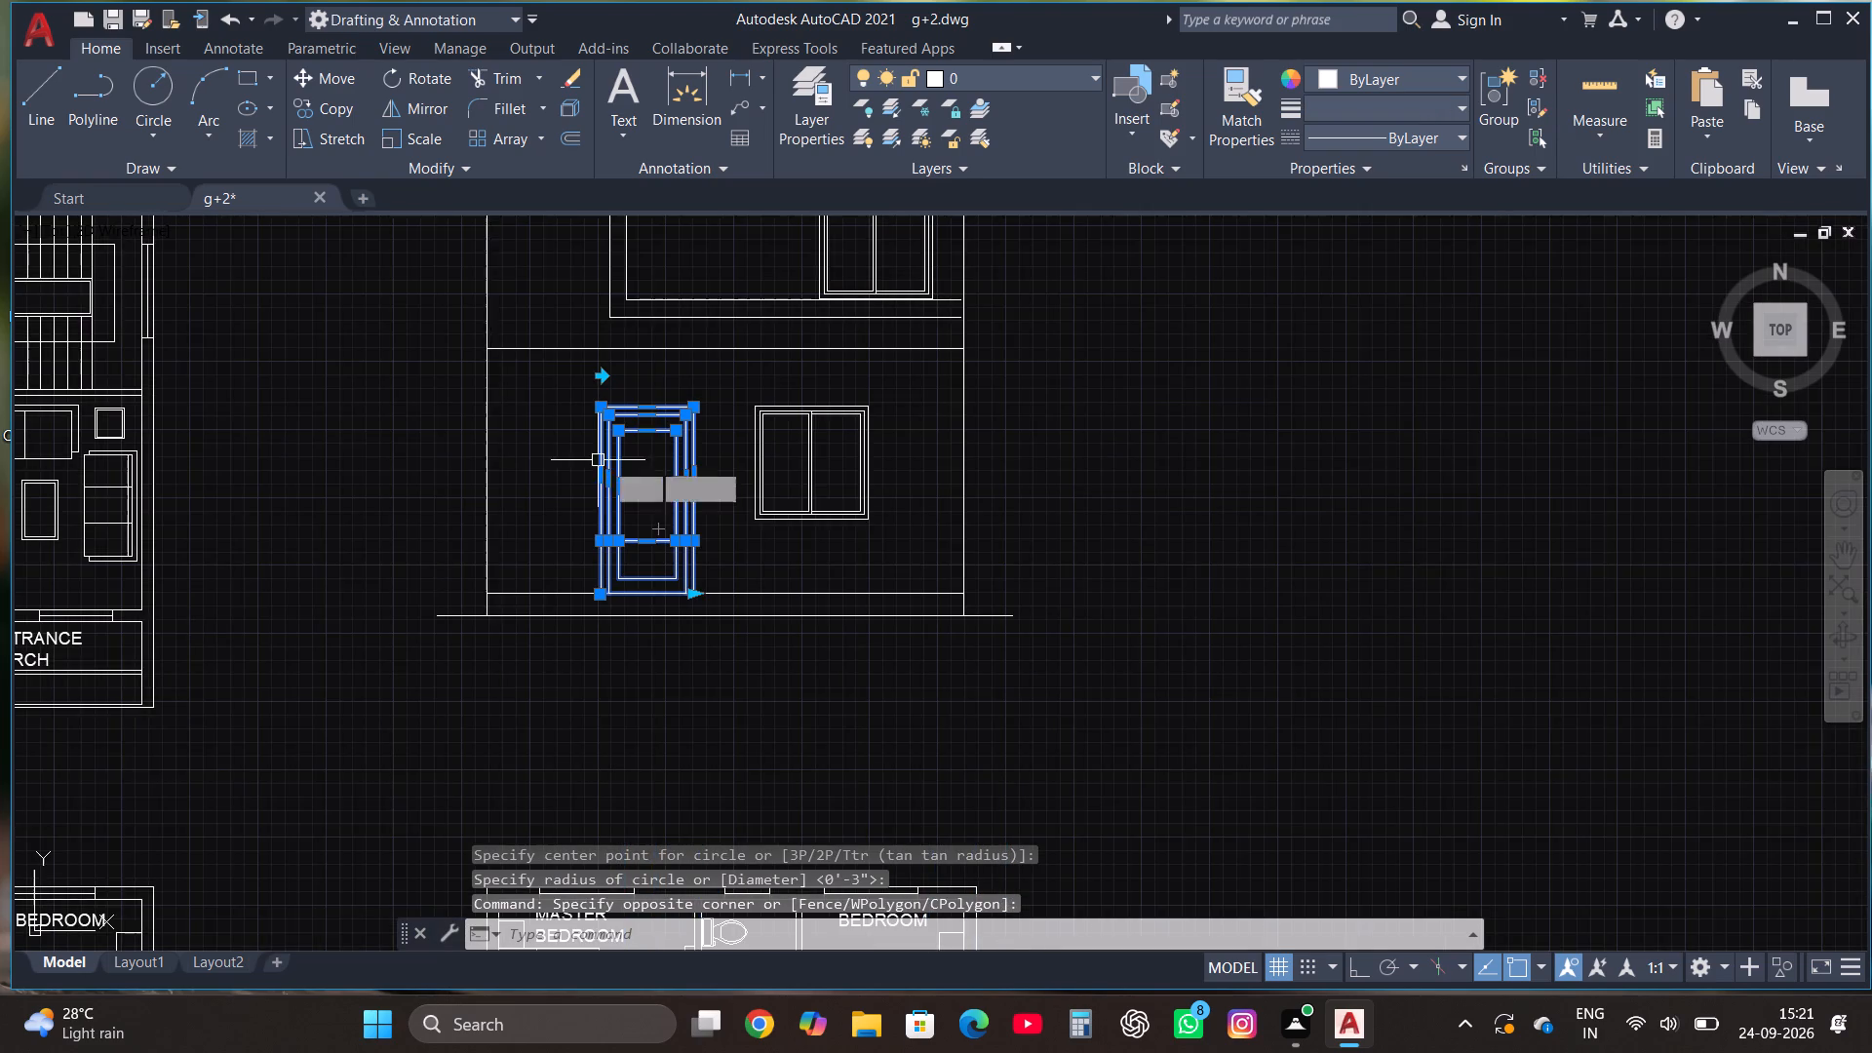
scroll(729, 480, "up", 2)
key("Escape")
Copy the three traced rectangles and knob circle from their lower west corner onto the middle-storey frame's outer bottom line, west of the window.
left_click(635, 538)
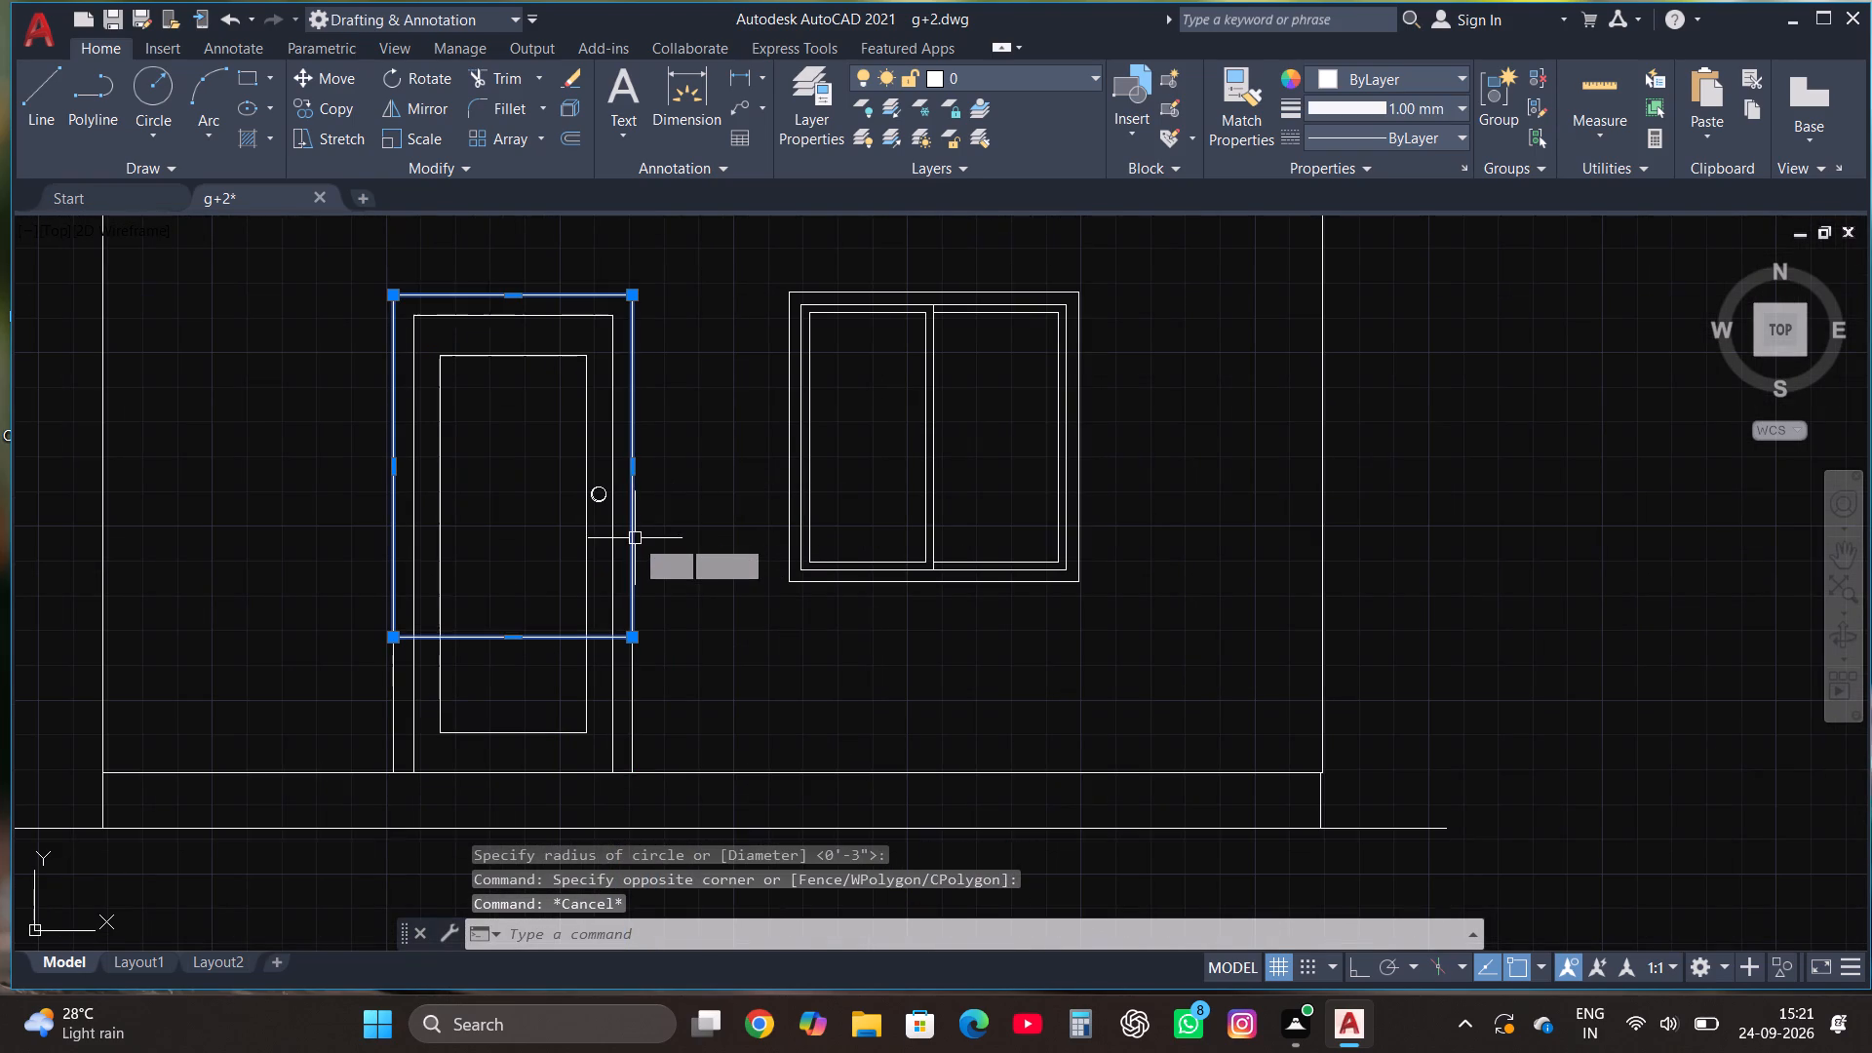
left_click(617, 514)
left_click(591, 465)
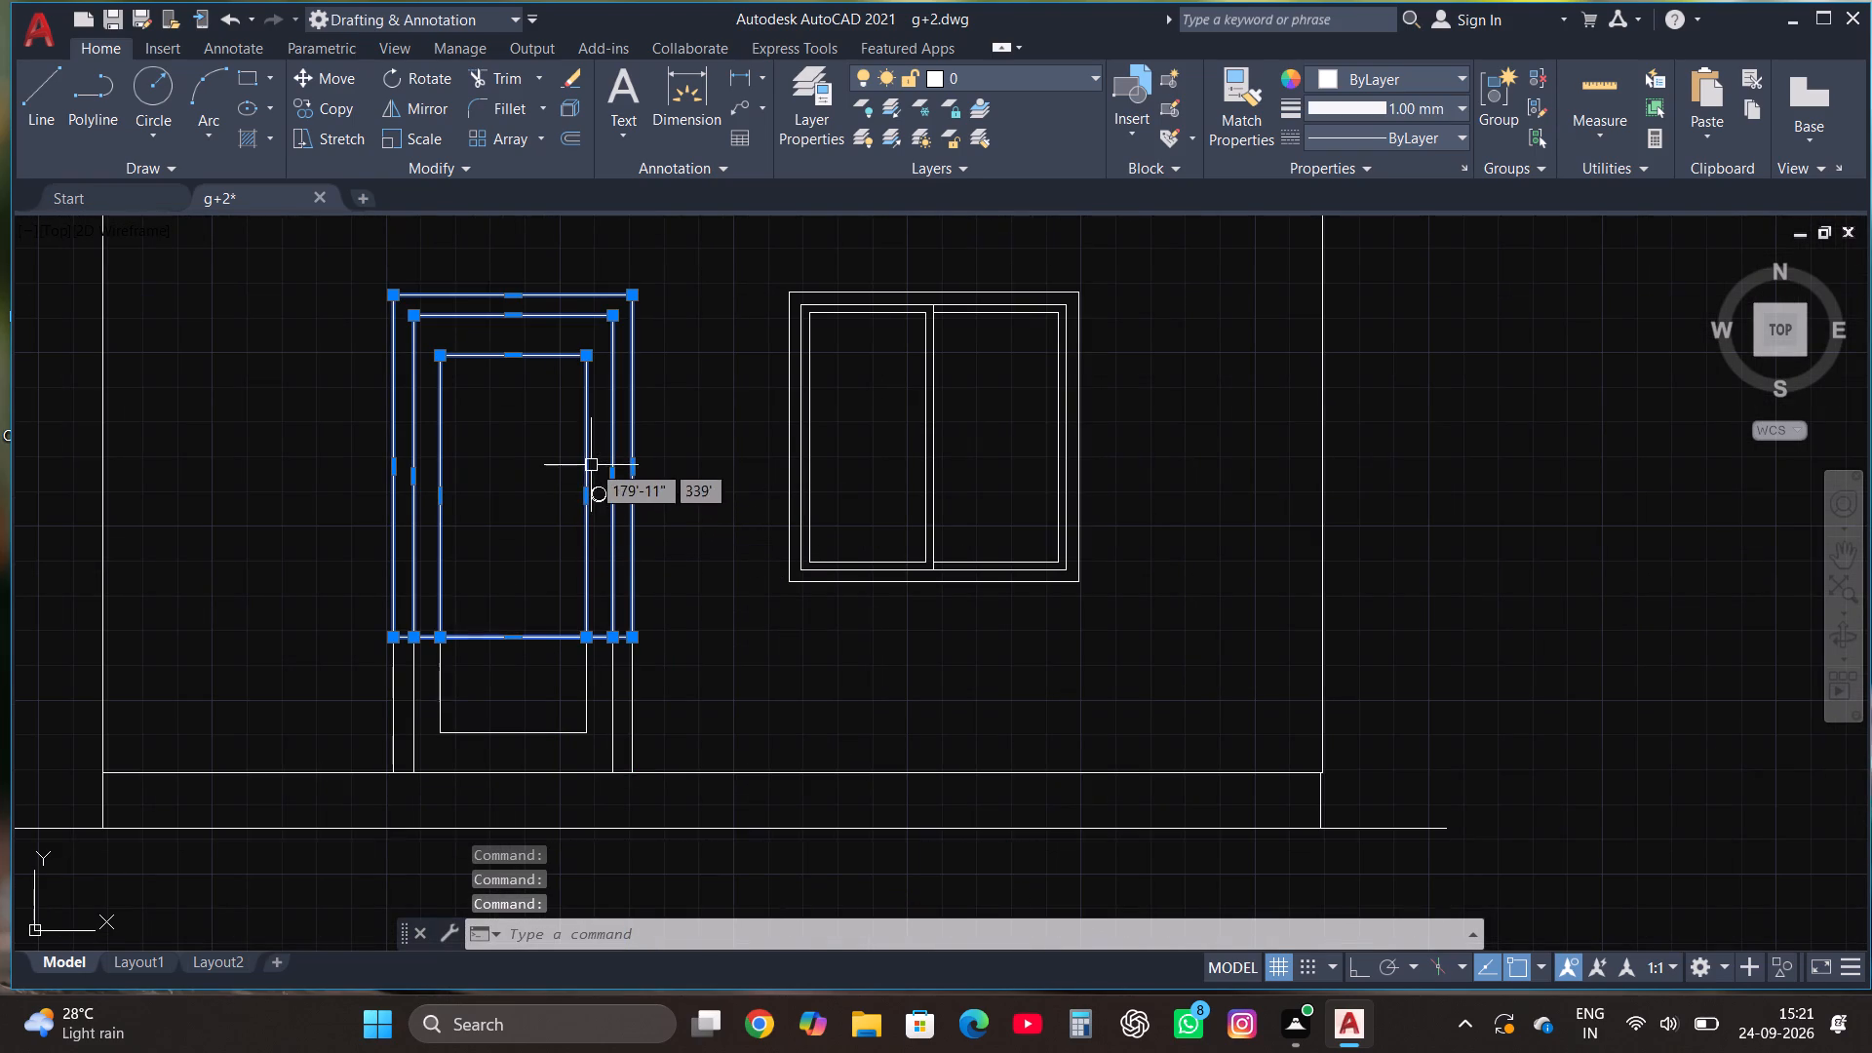
left_click(600, 485)
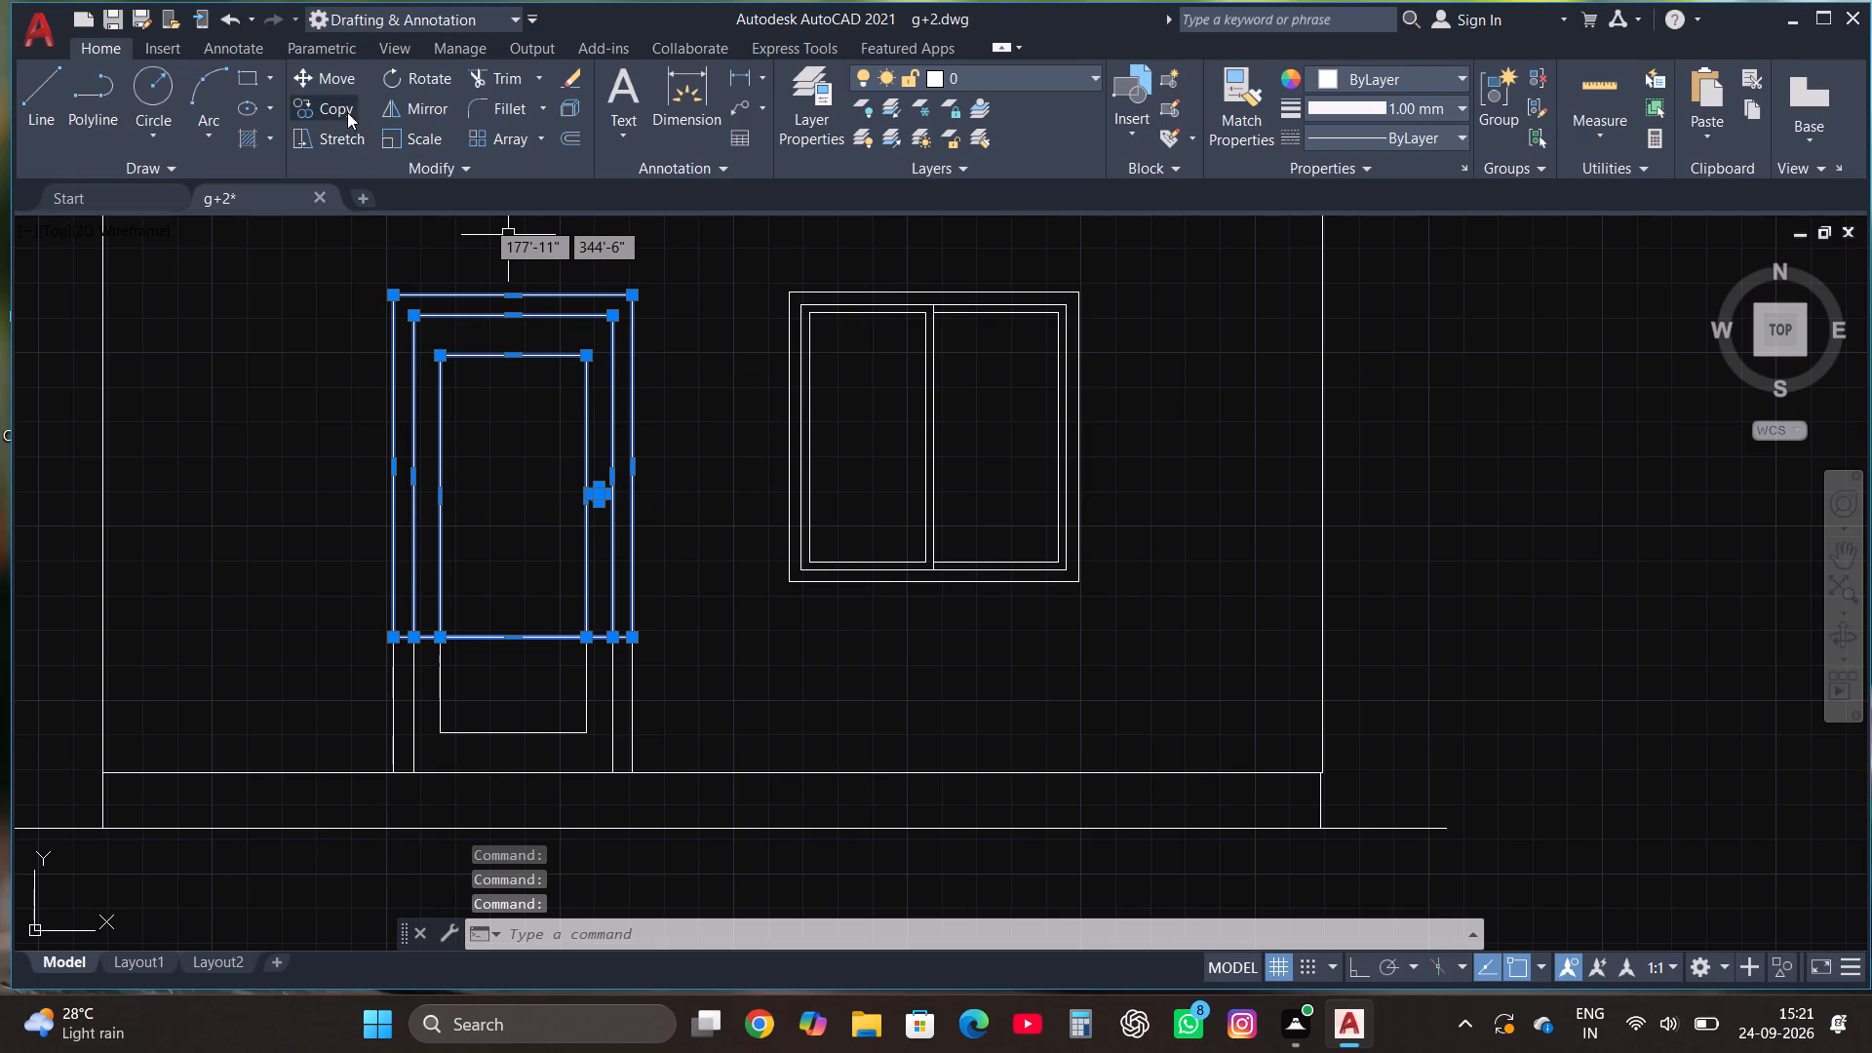
left_click(346, 112)
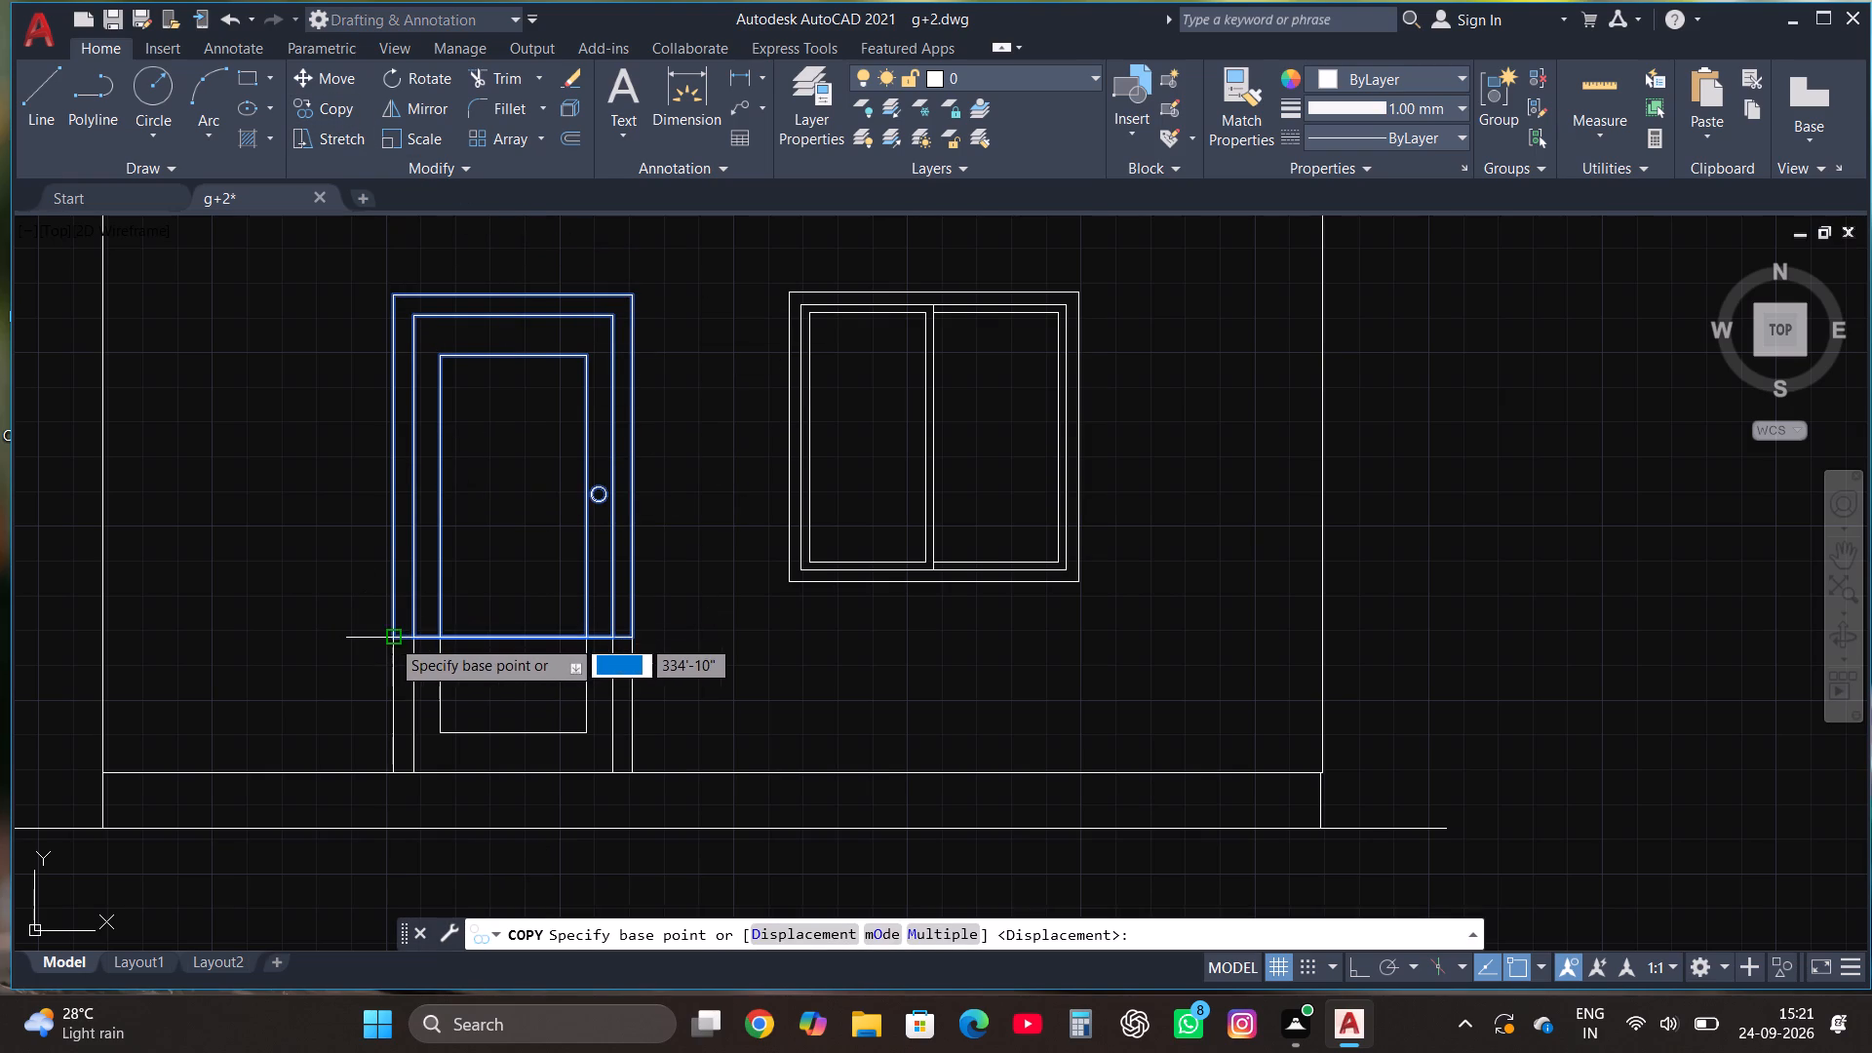
left_click(397, 637)
scroll(671, 665, "down", 2)
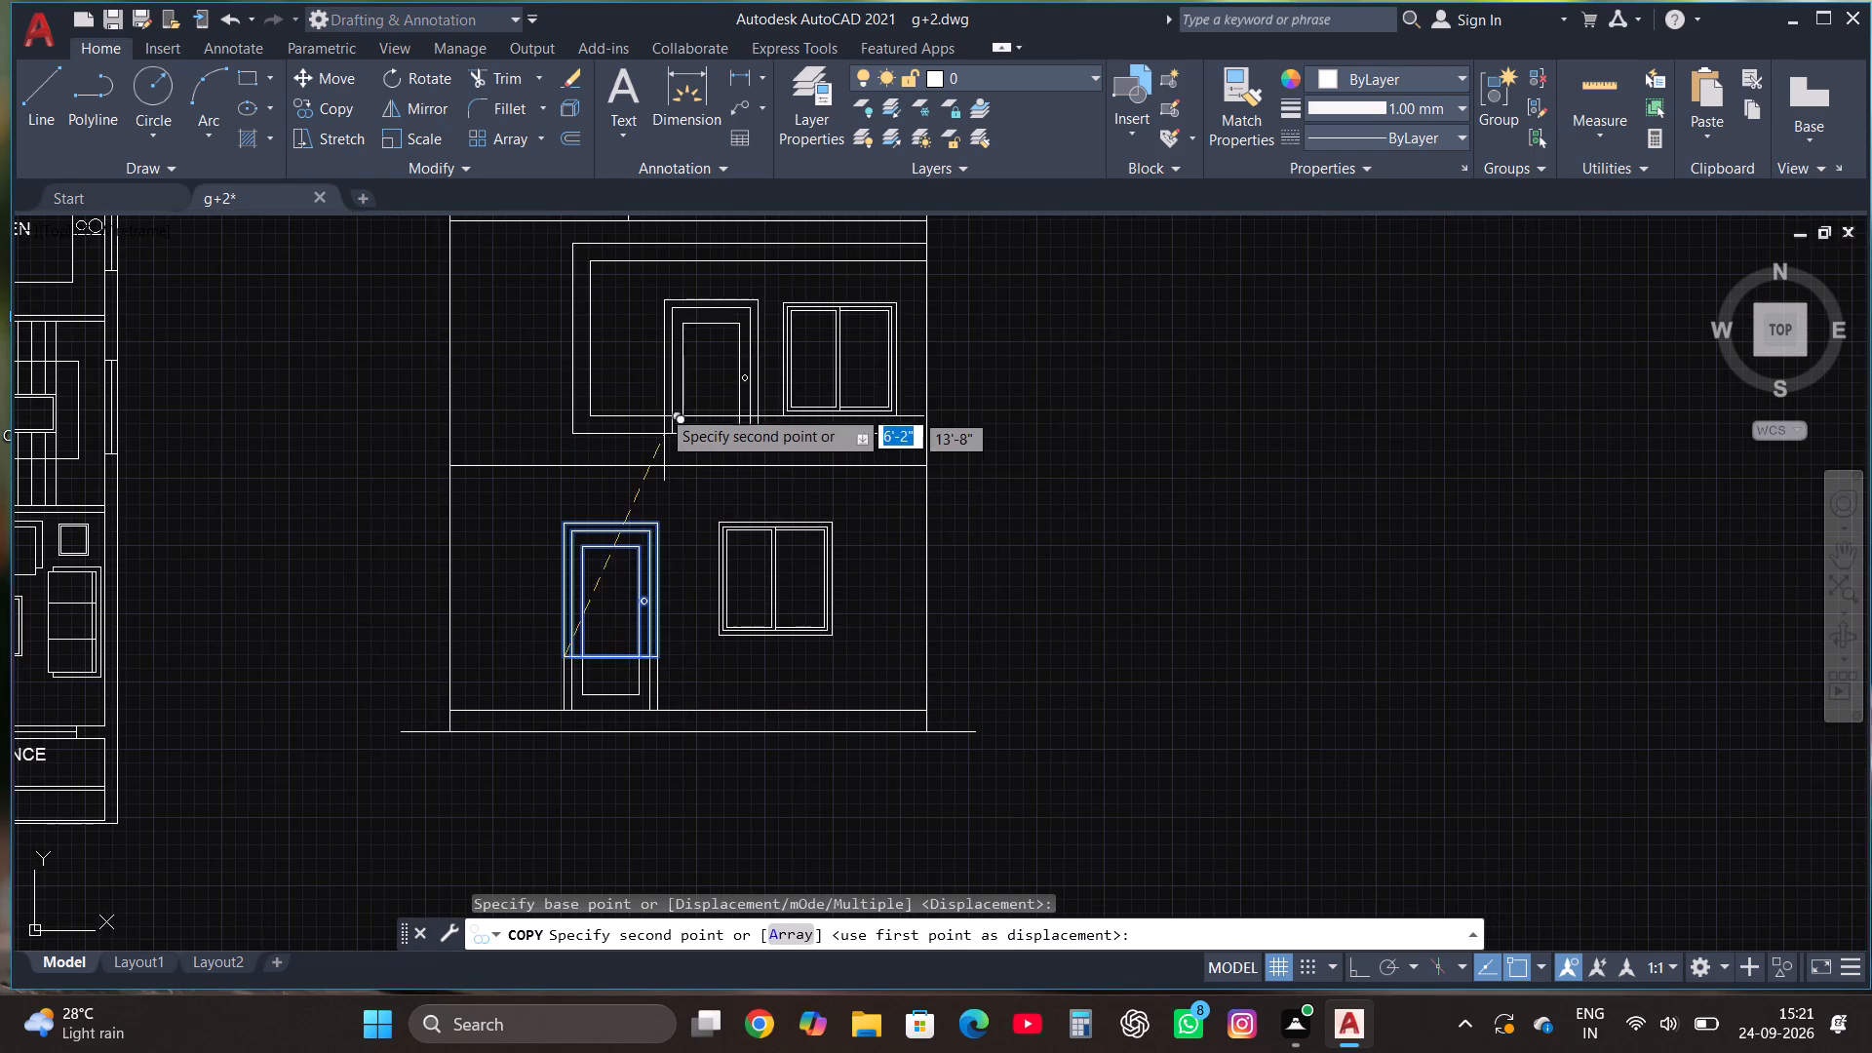
scroll(657, 422, "up", 2)
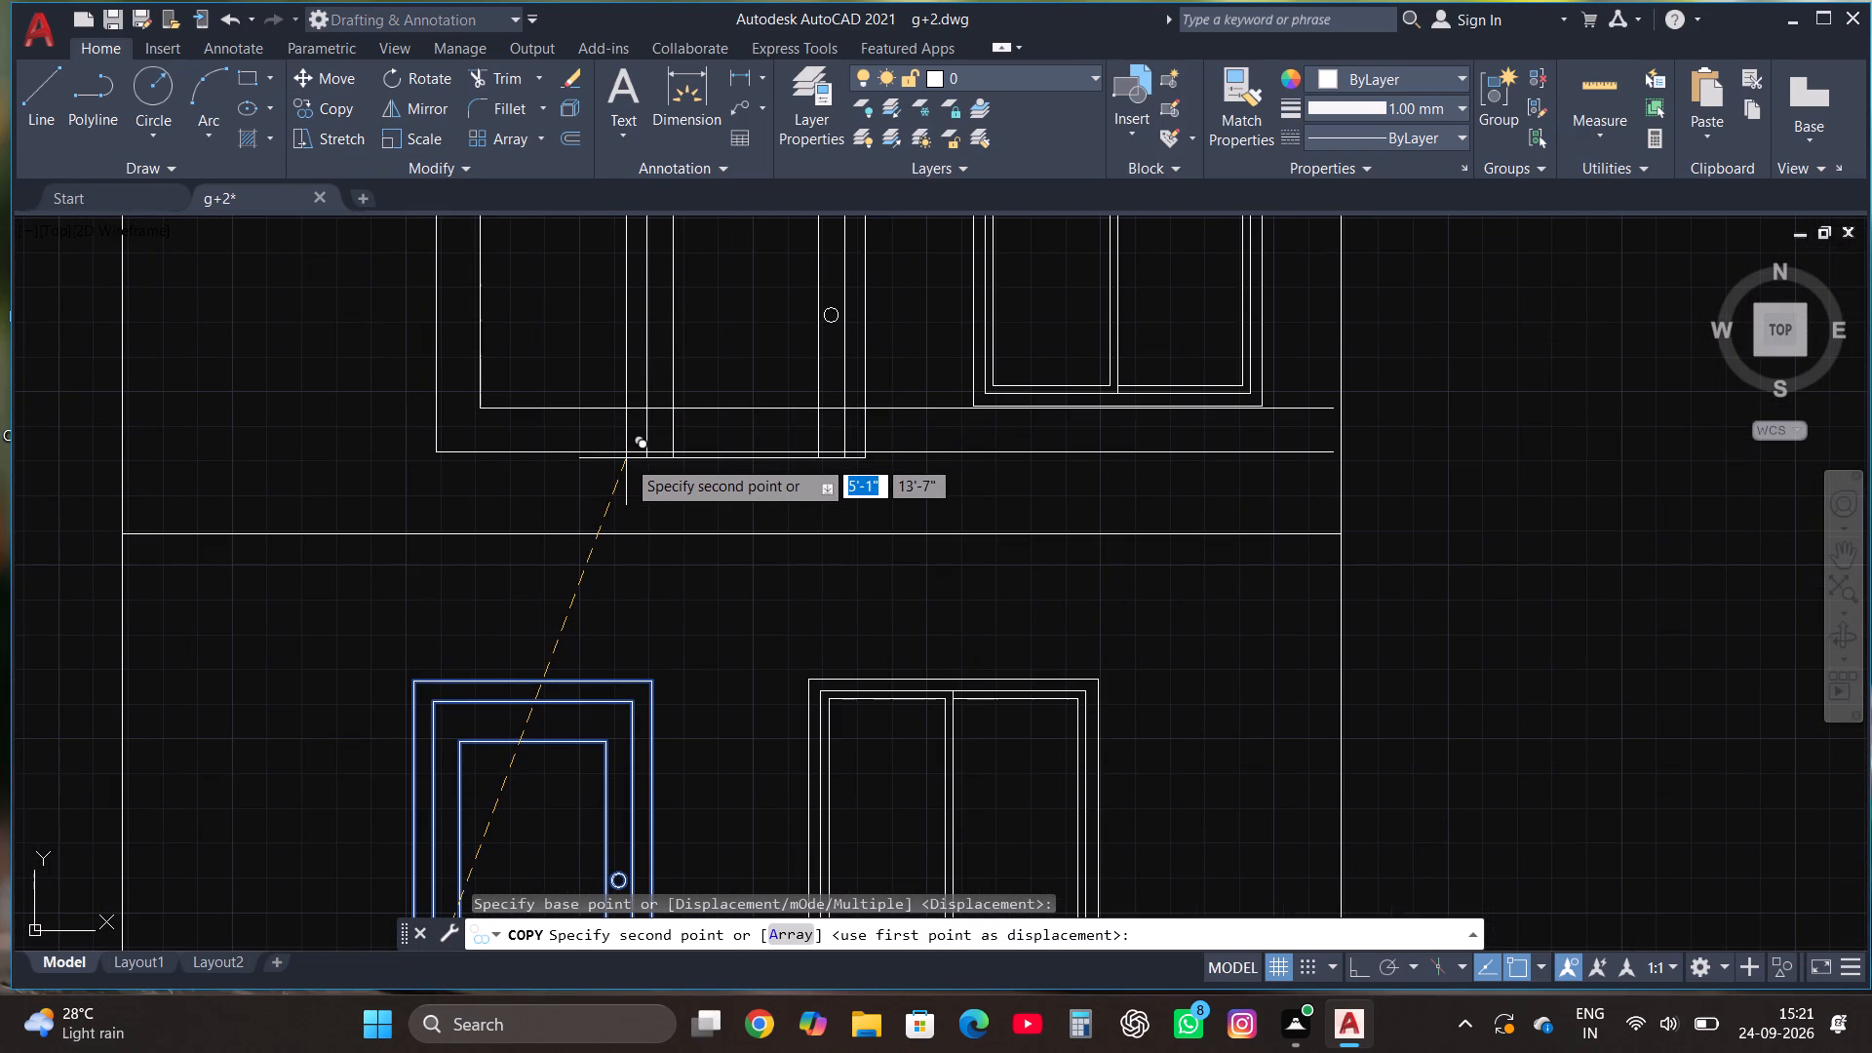
left_click(626, 452)
Trim the copied door's vertical lines between the inner and outer bottom lines of the middle storey's frame.
scroll(951, 667, "down", 2)
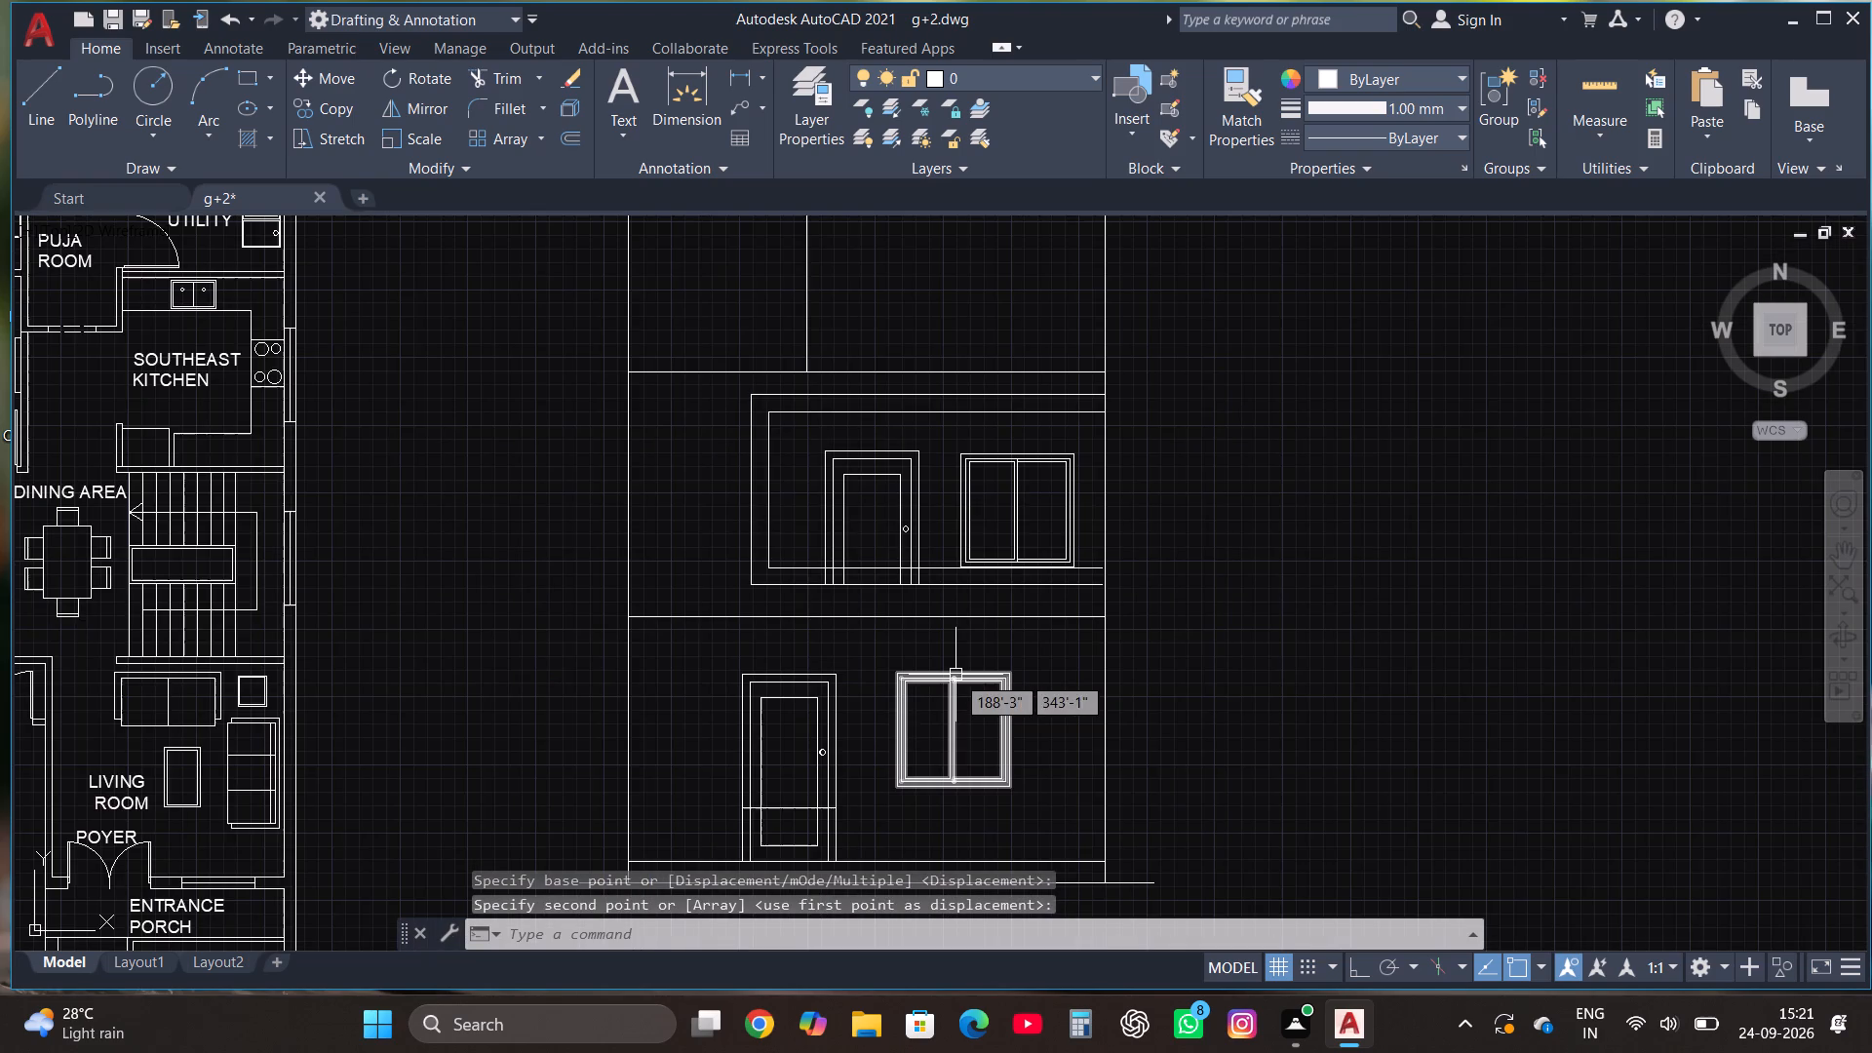
scroll(921, 581, "up", 2)
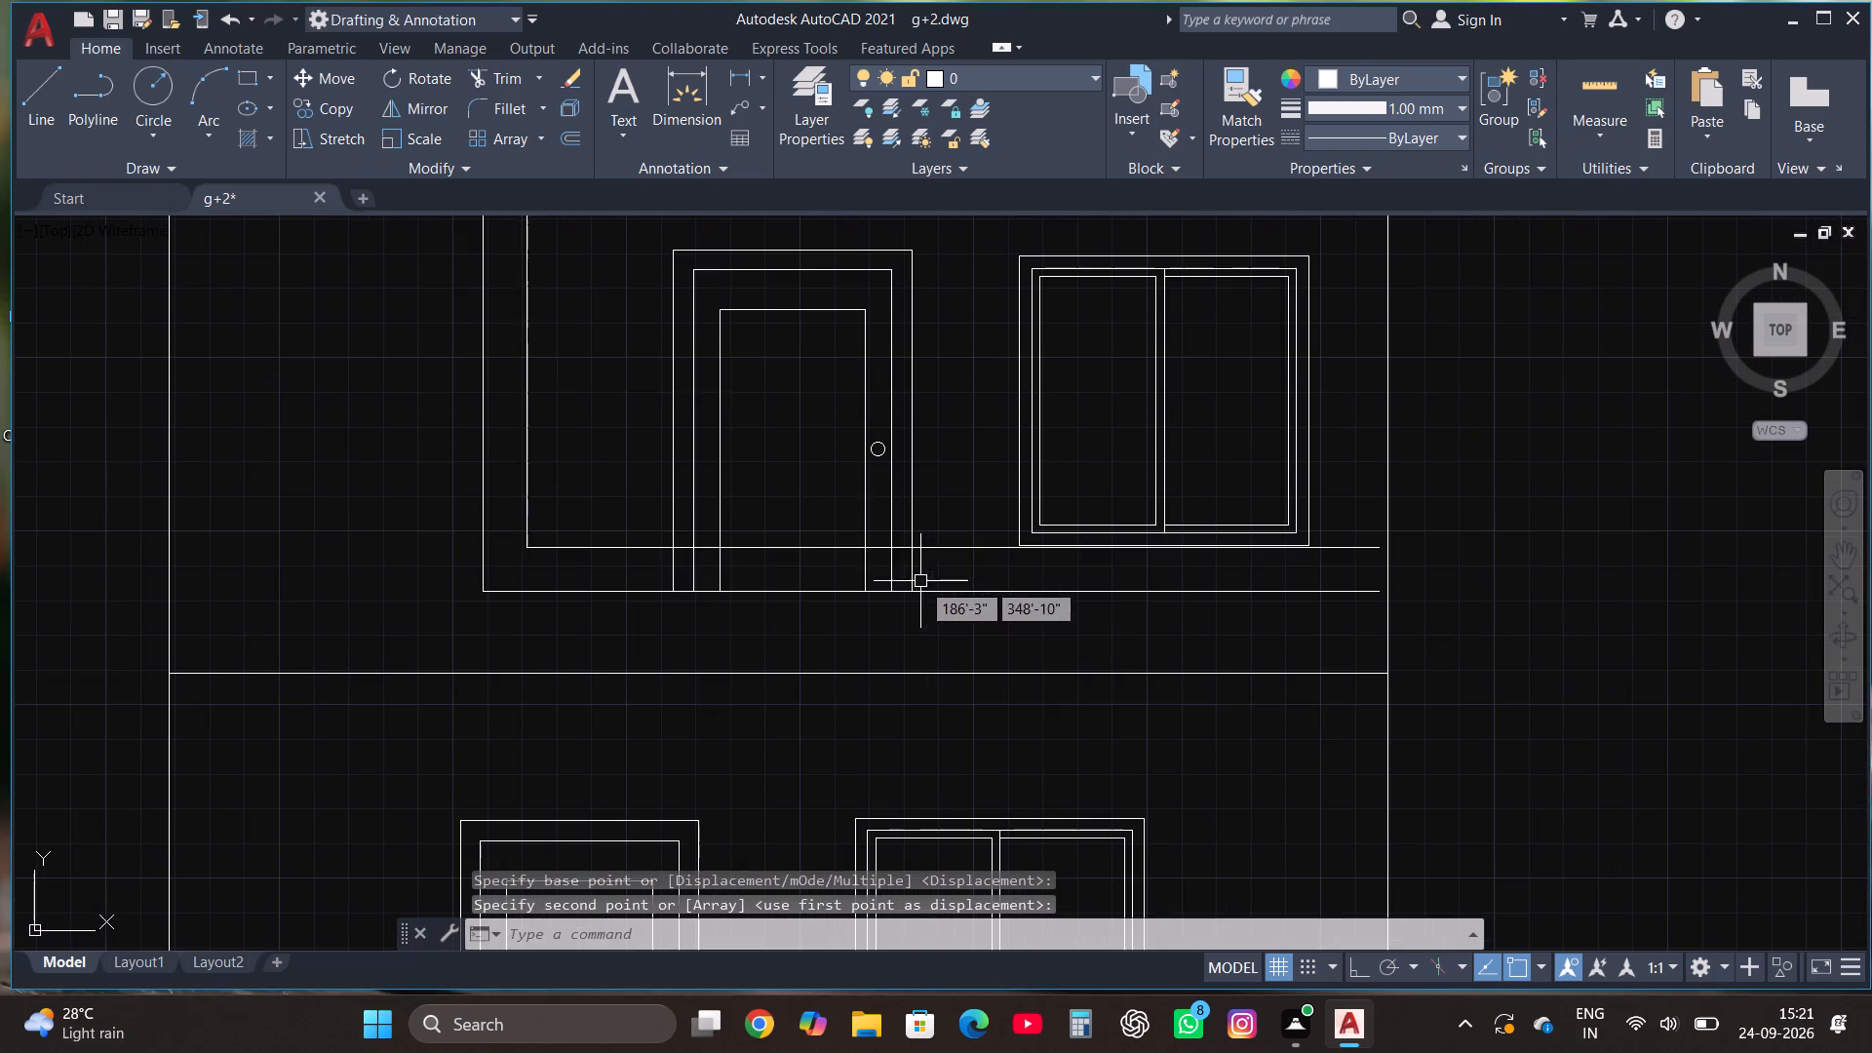
left_click(493, 72)
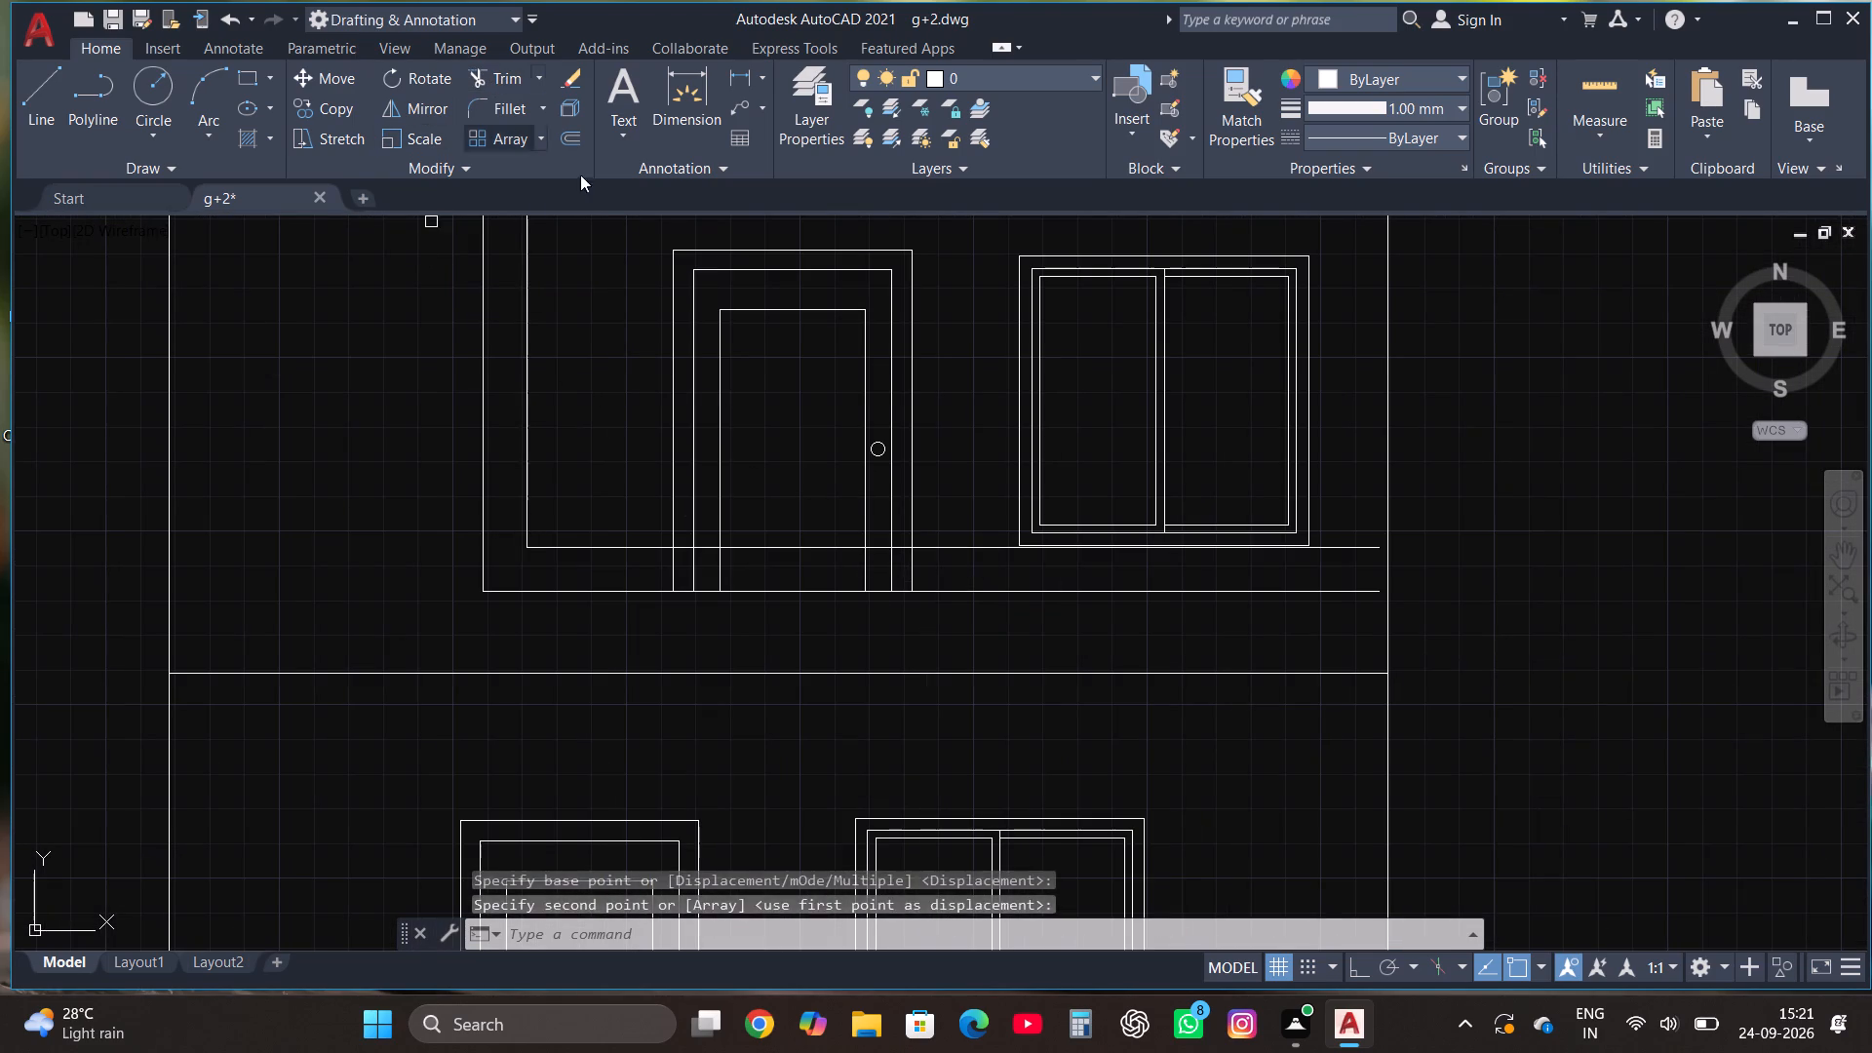
left_click(644, 569)
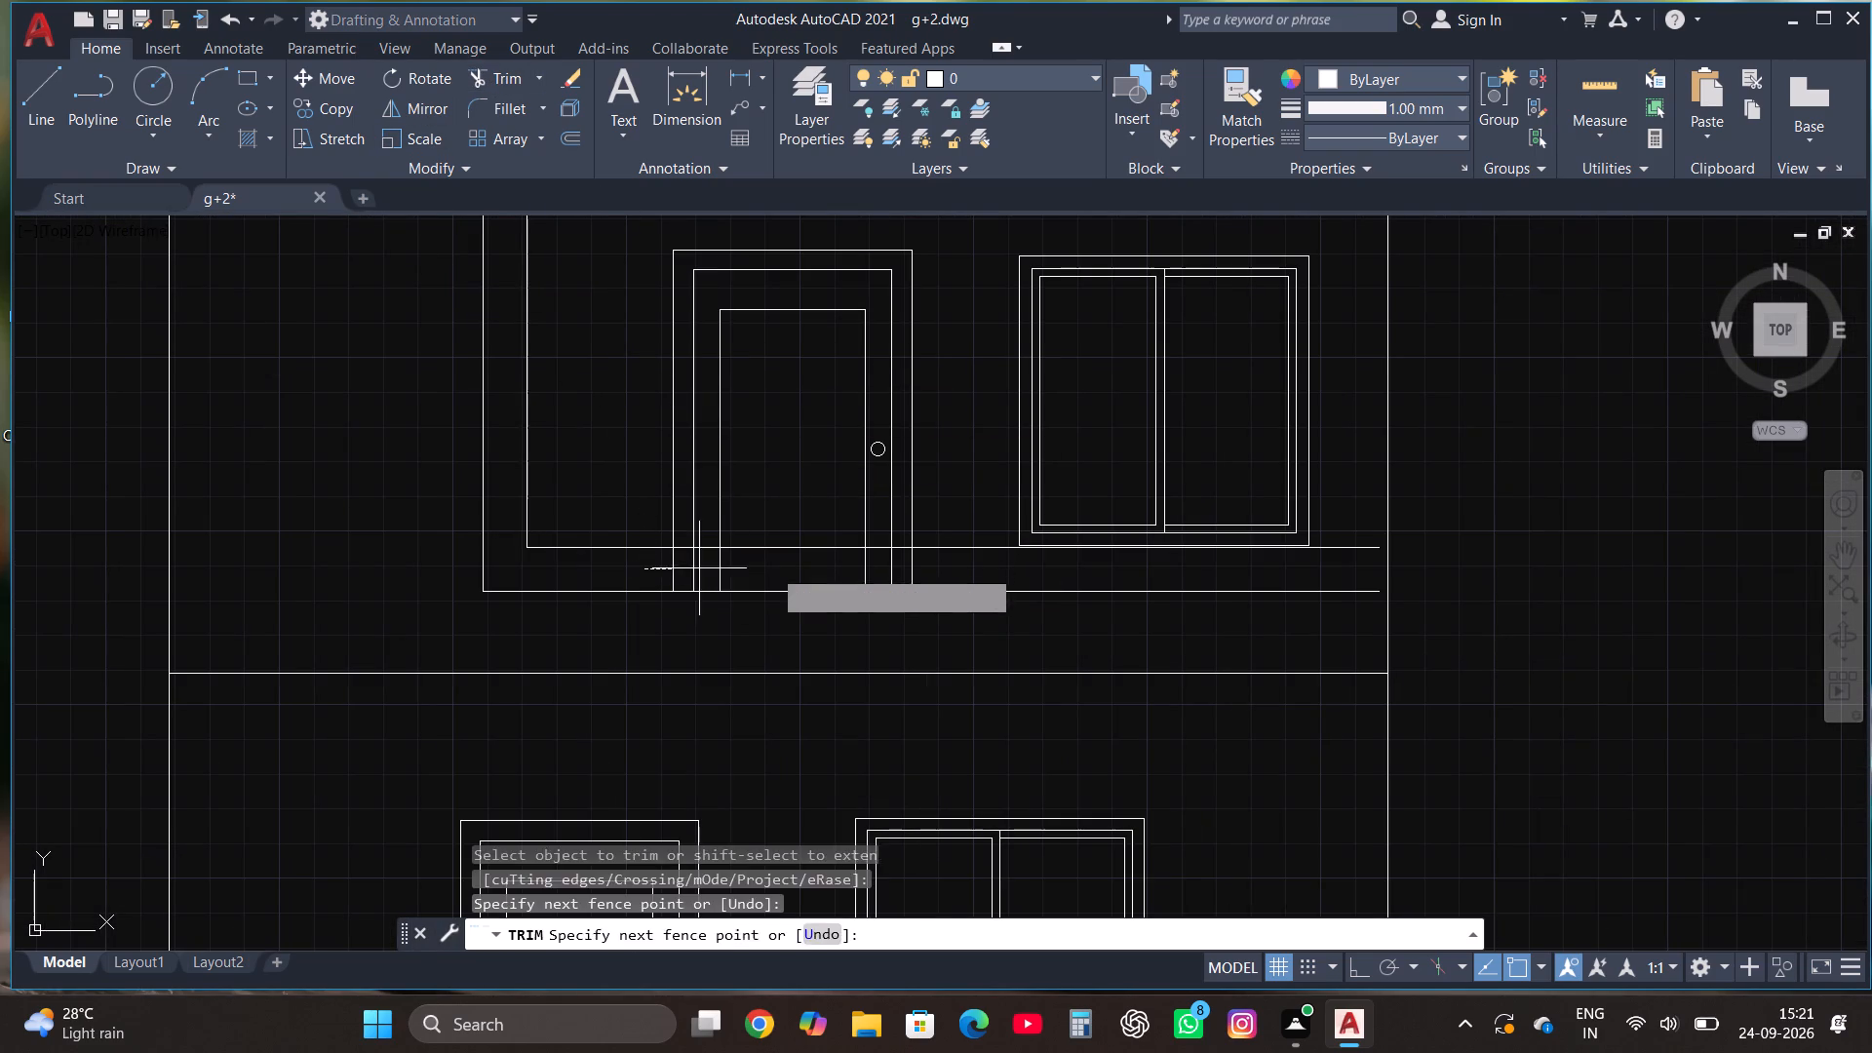
left_click(999, 568)
key("Escape")
Copy the middle storey's window up into the top storey, near the middle of the section east of the vertical line.
scroll(955, 612, "down", 2)
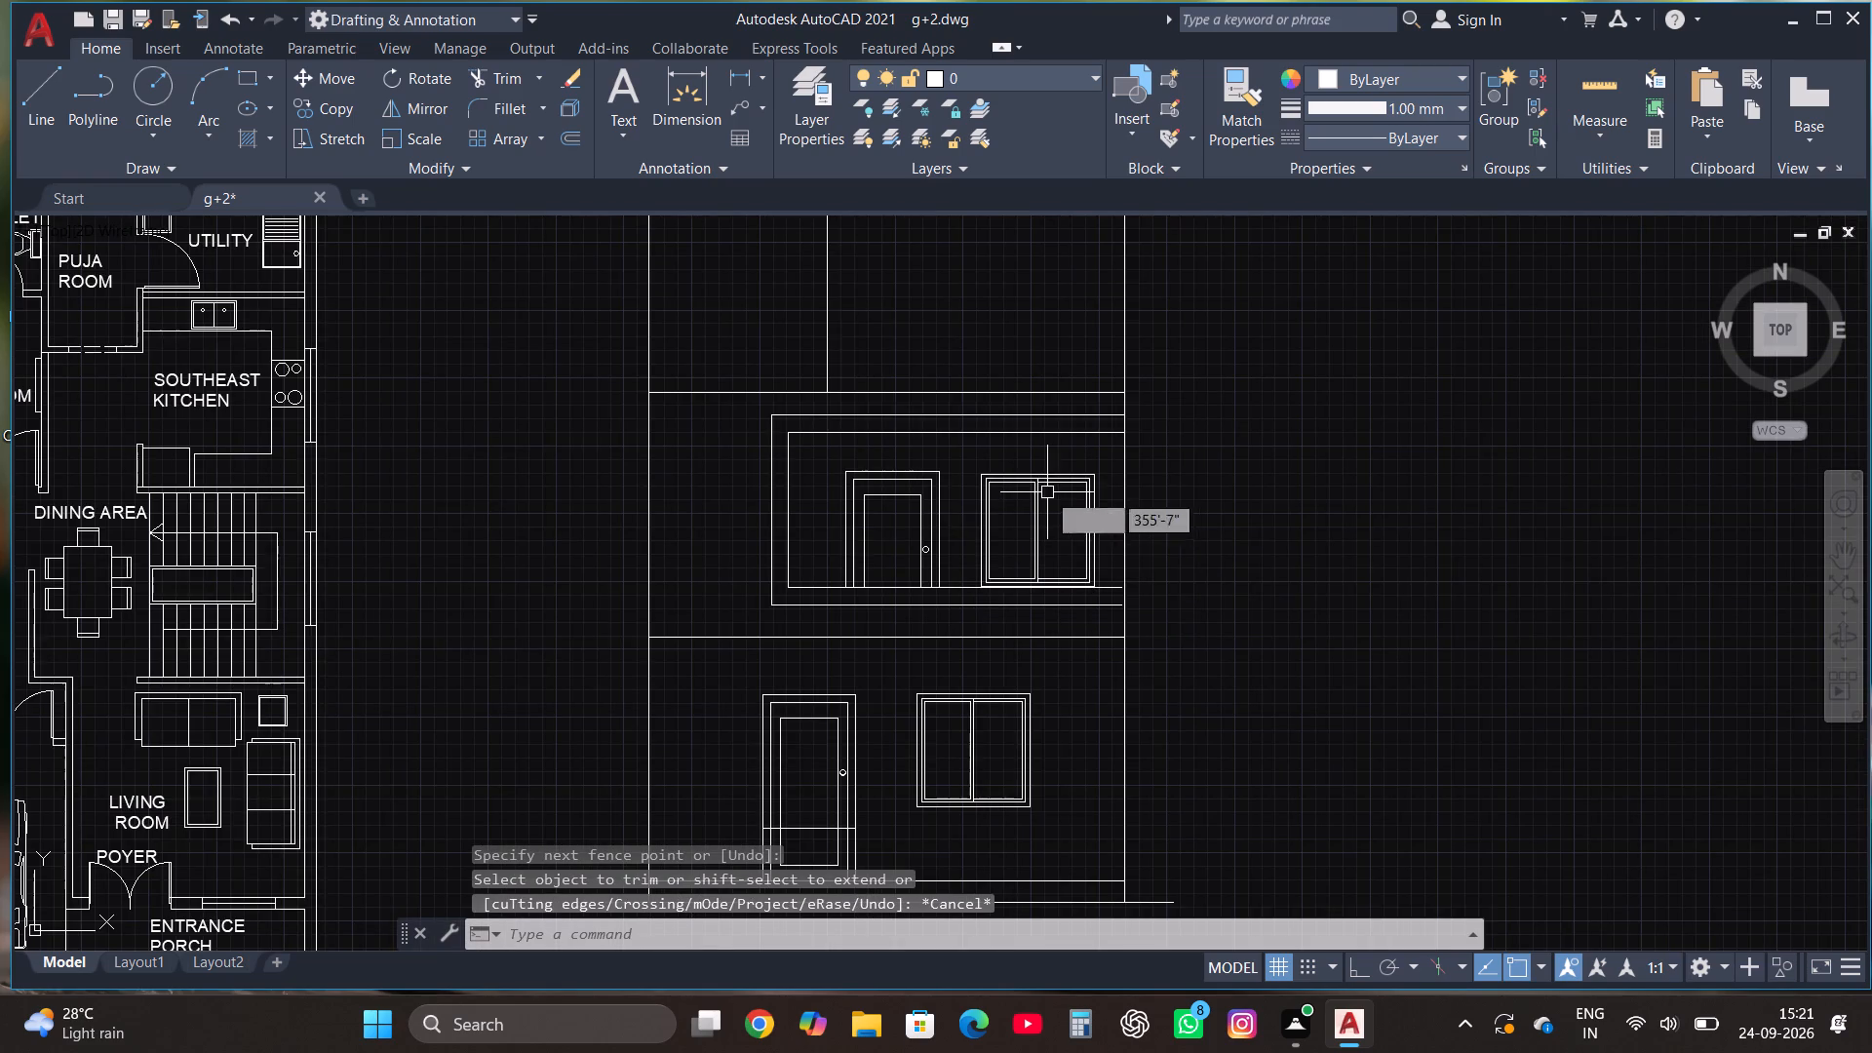
scroll(1012, 693, "down", 2)
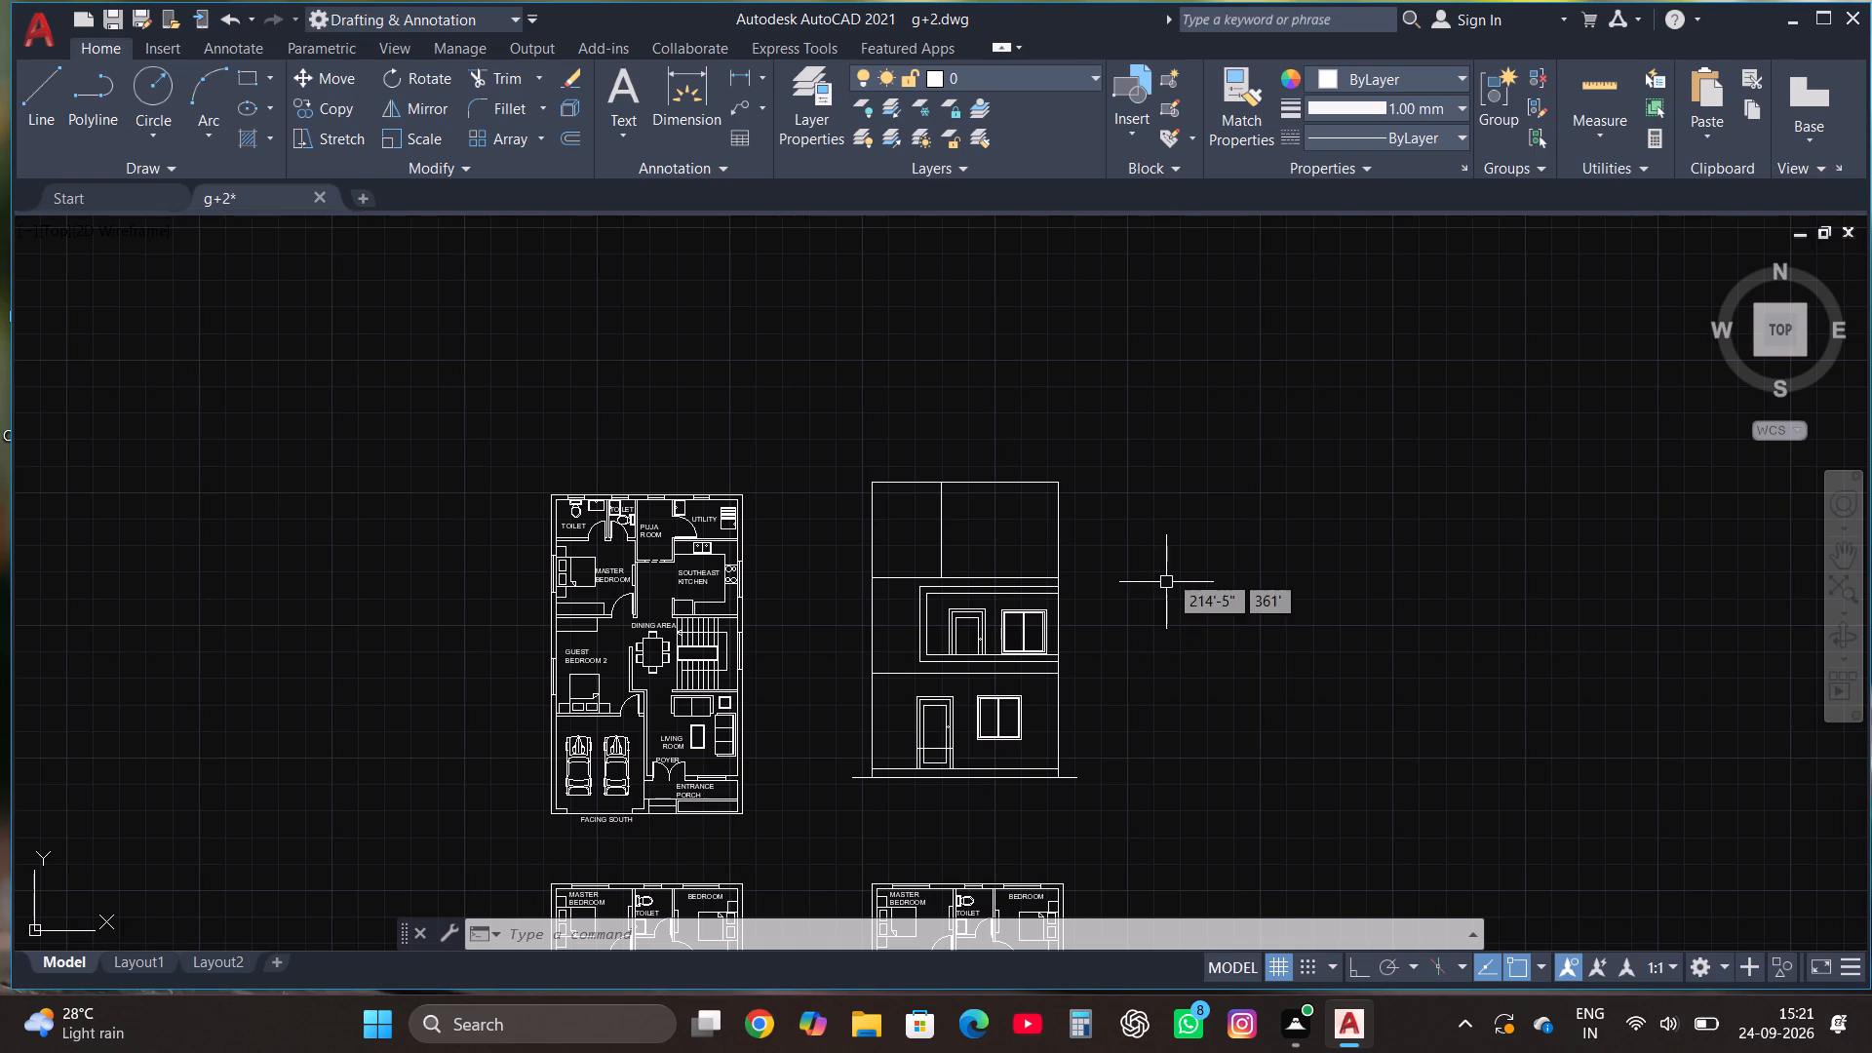
left_click(1026, 613)
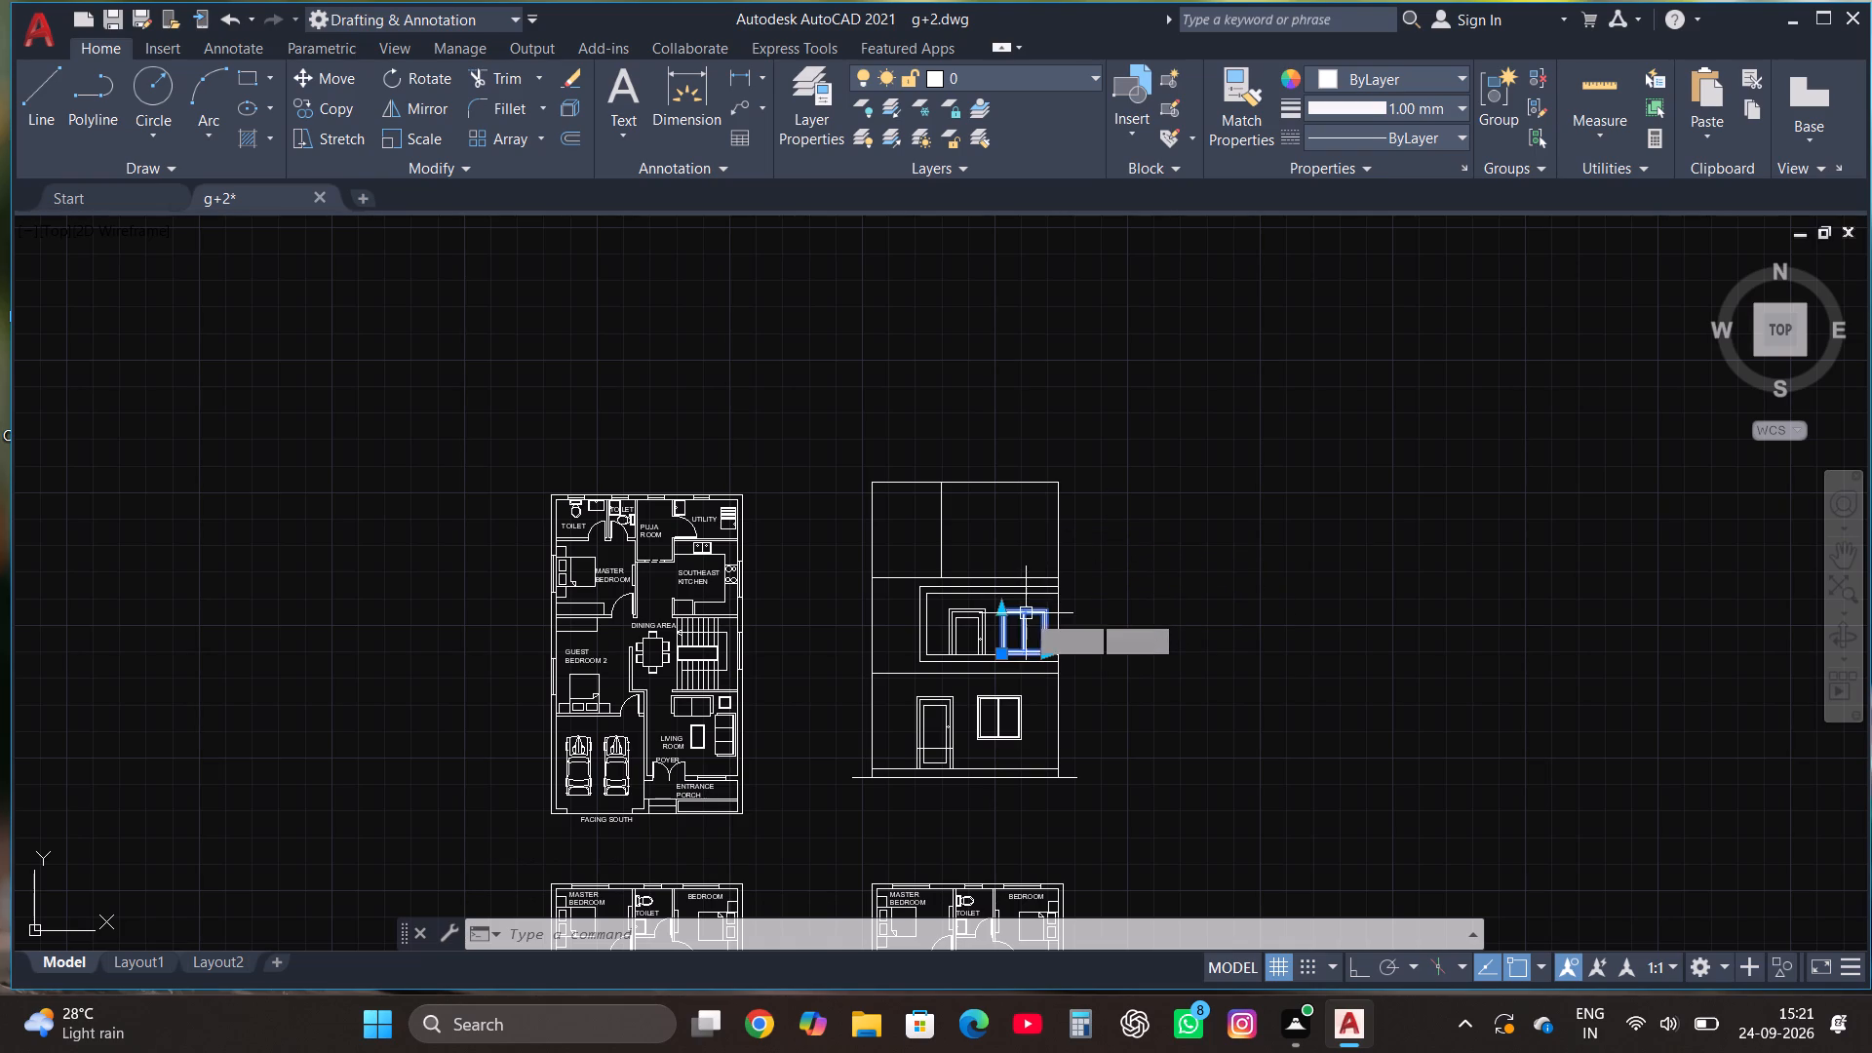
left_click(338, 107)
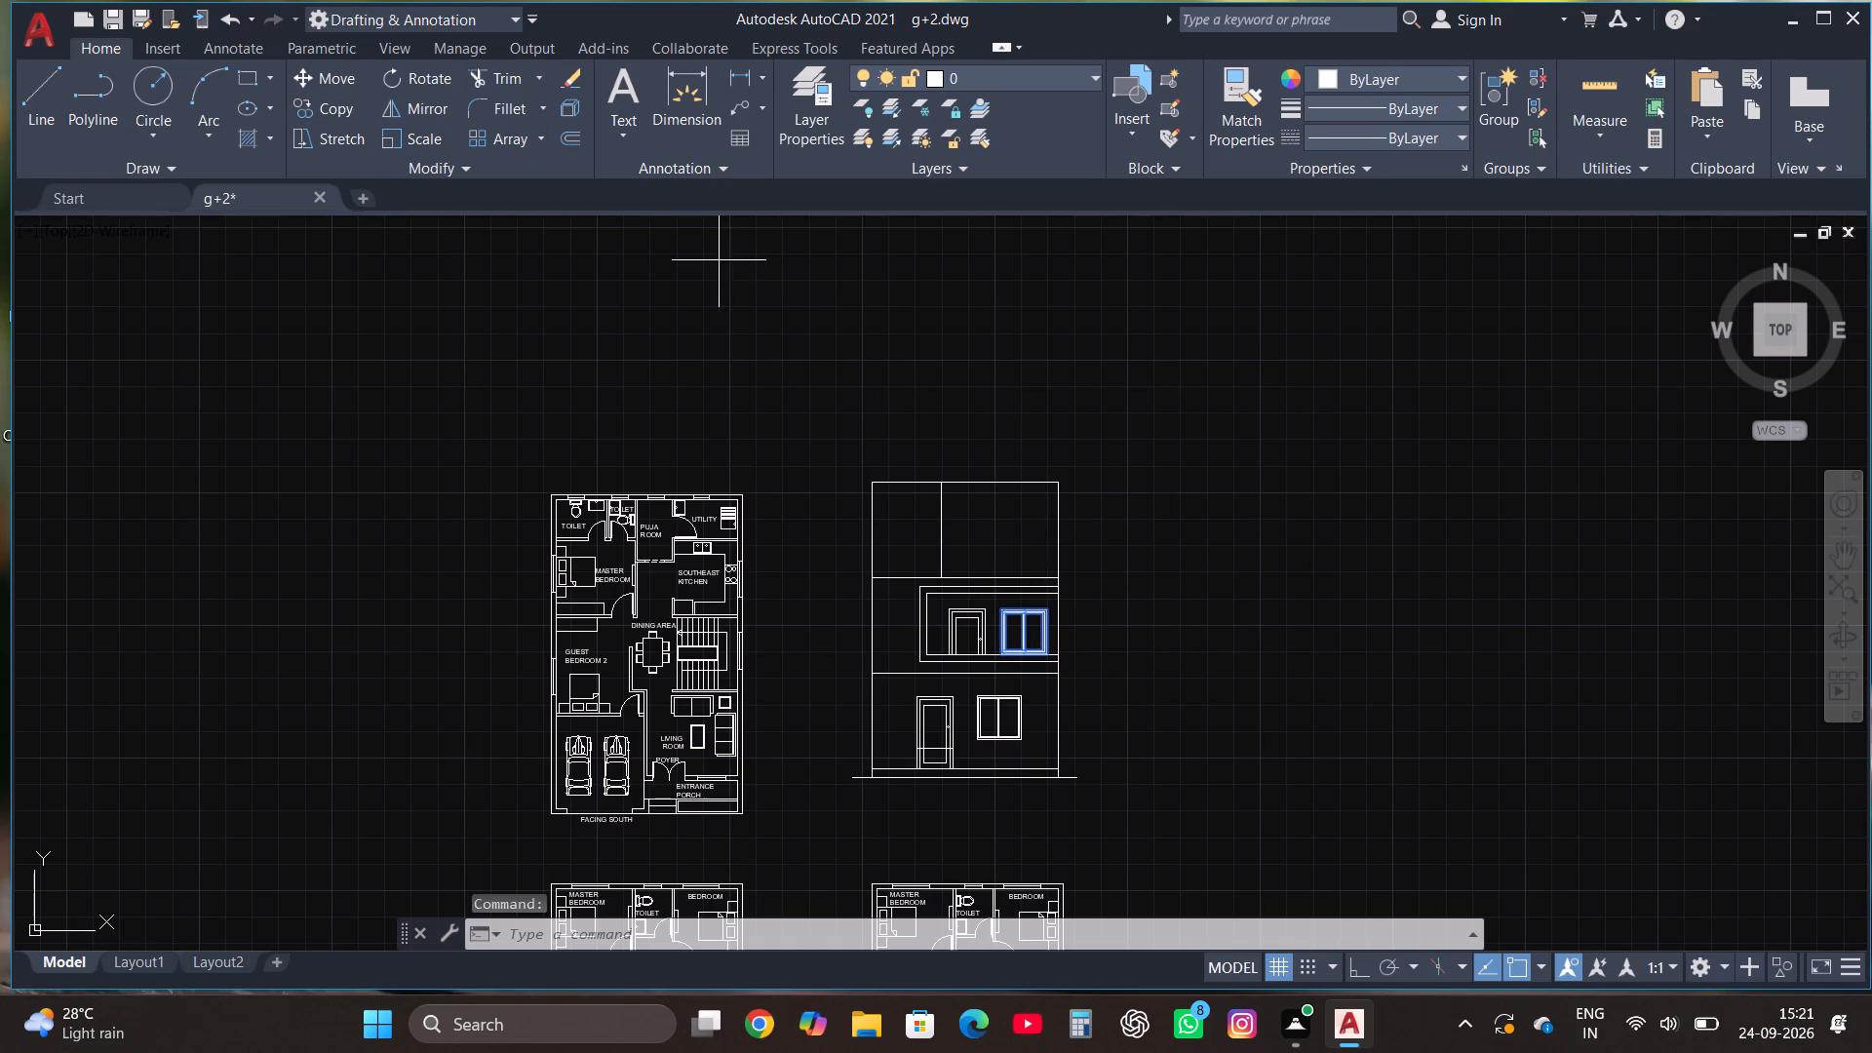
left_click(1034, 629)
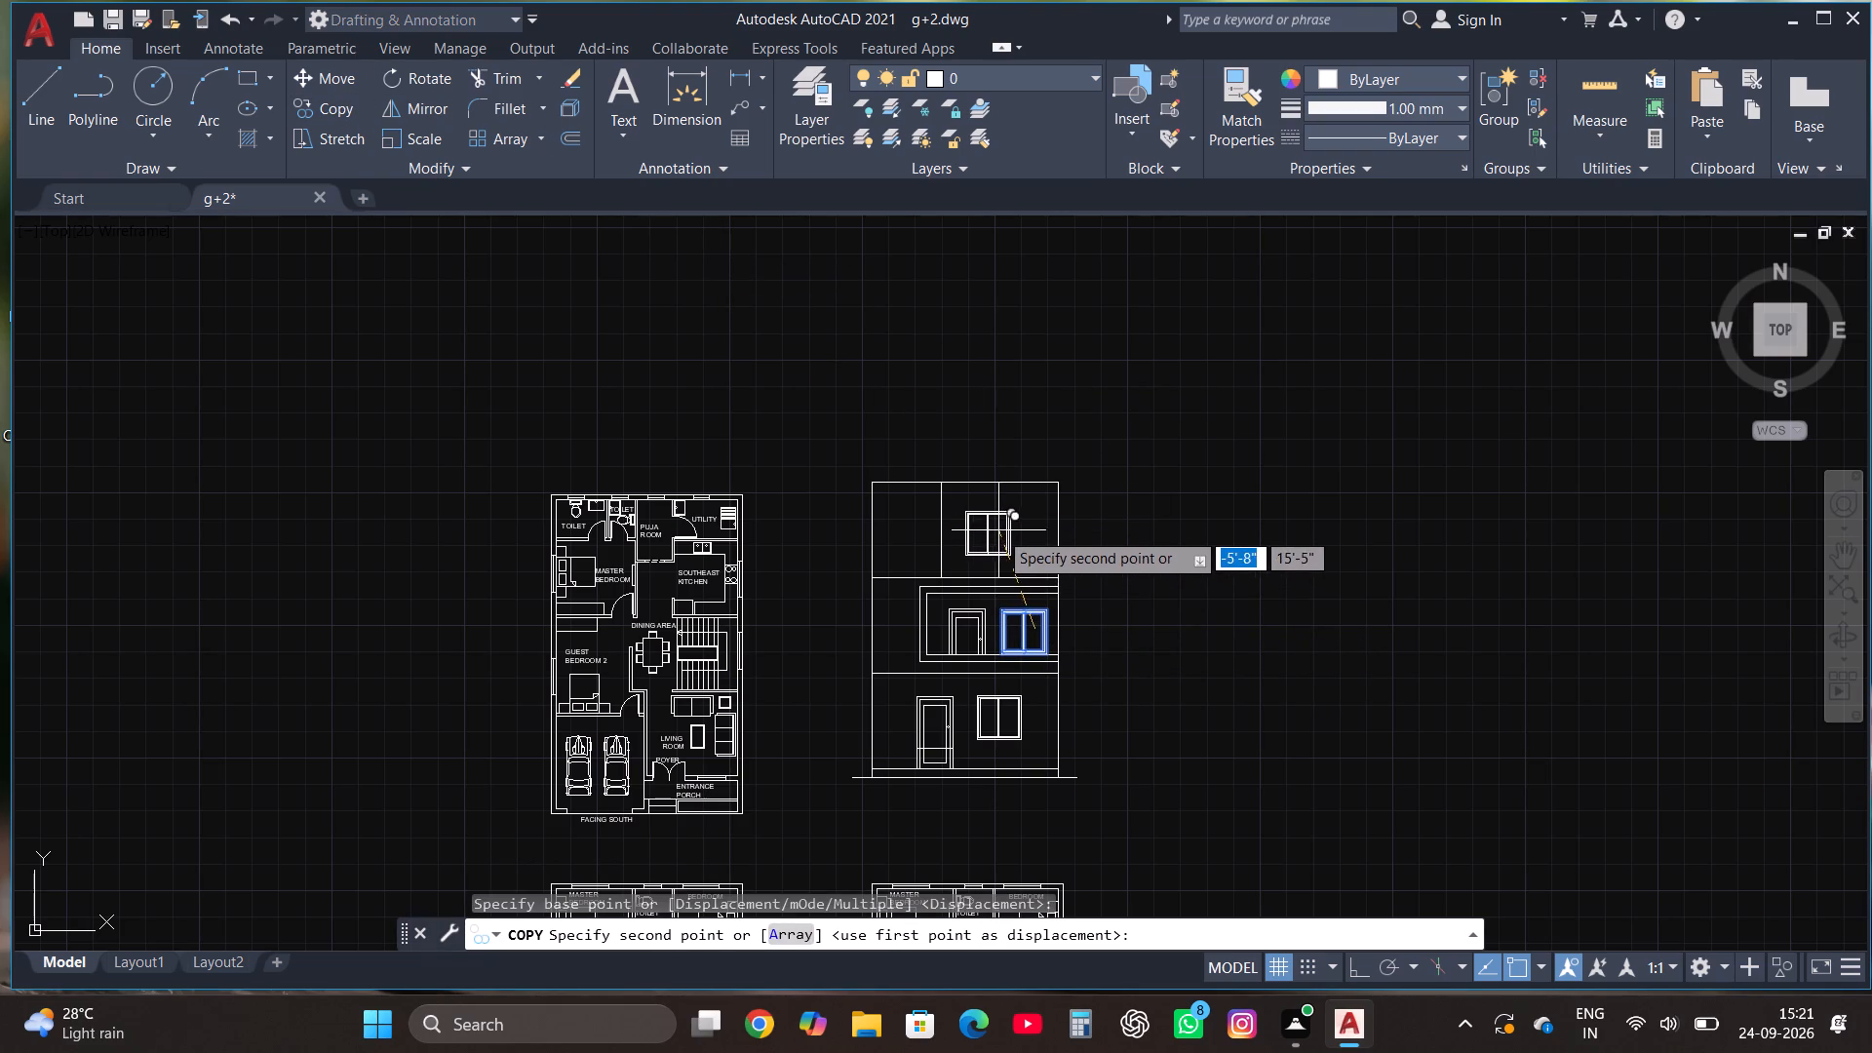
left_click(1006, 531)
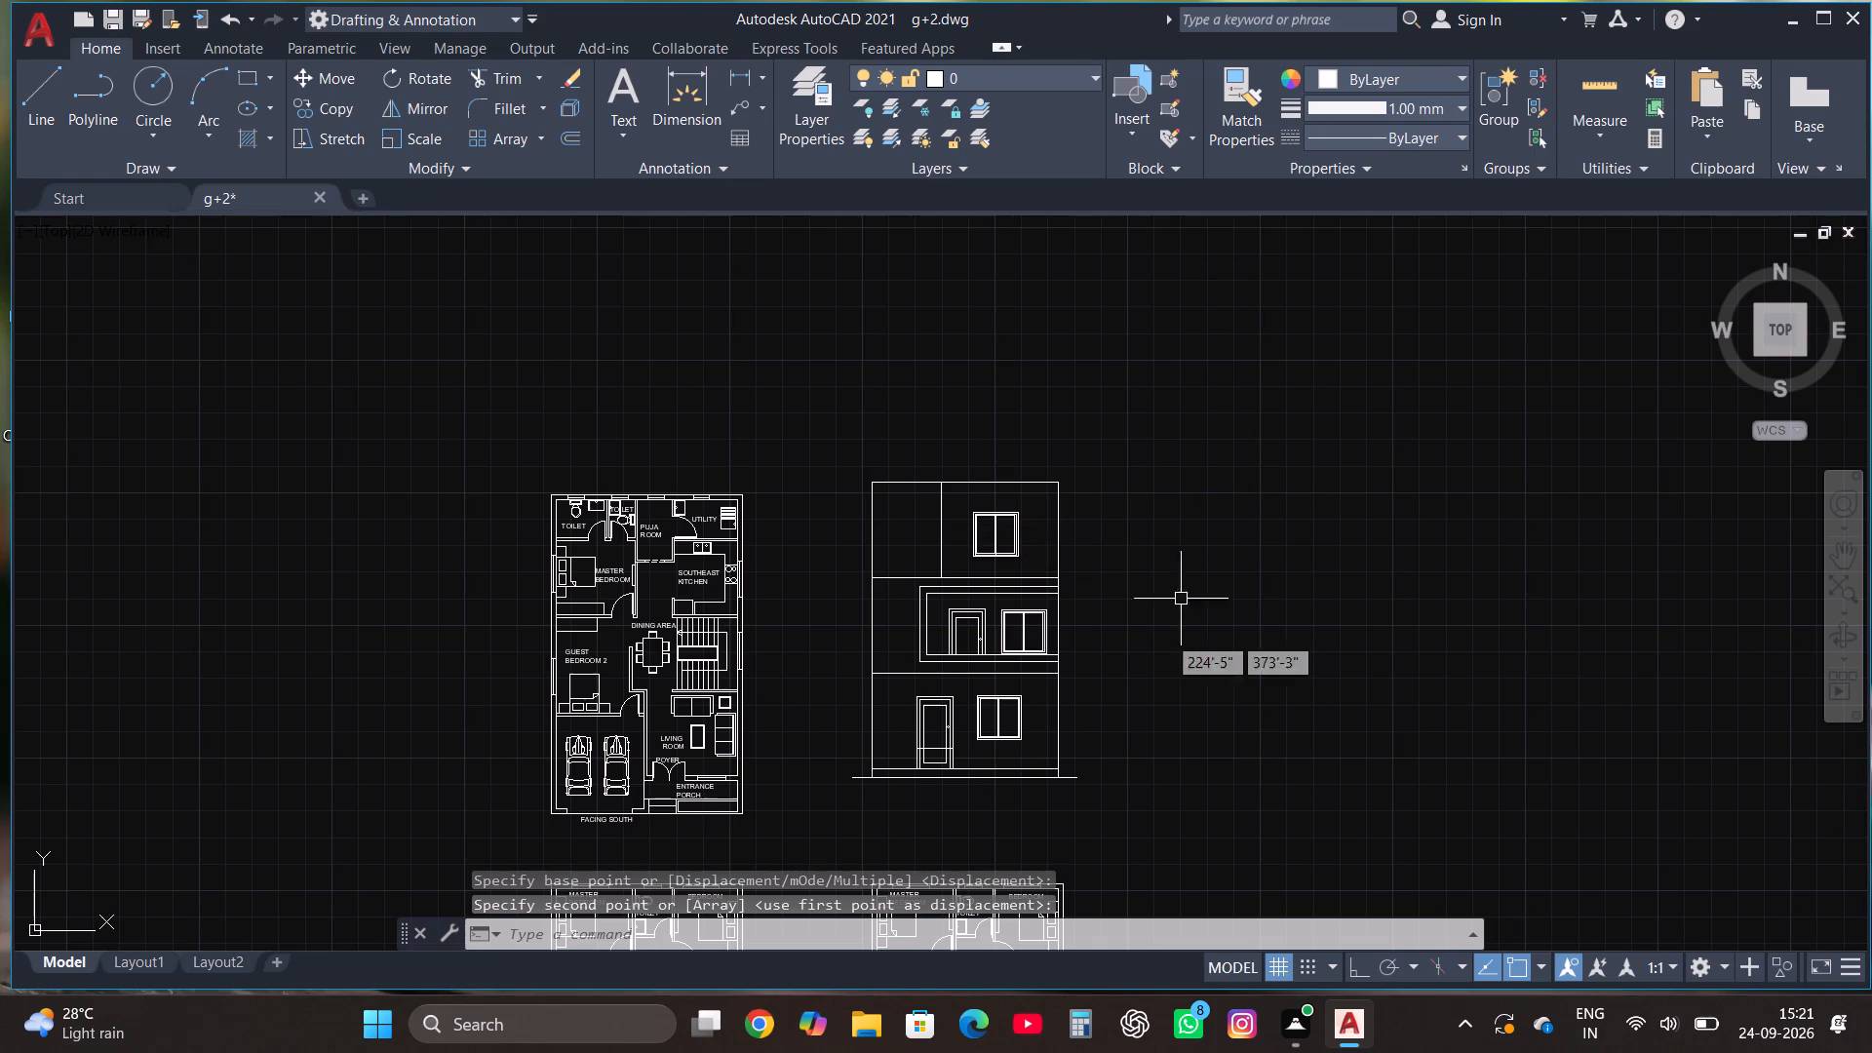
scroll(1151, 679, "up", 1)
key("Escape")
Offset the elevation's west wall lines outward by a small picked distance on the middle, top and ground storeys.
scroll(1129, 657, "down", 1)
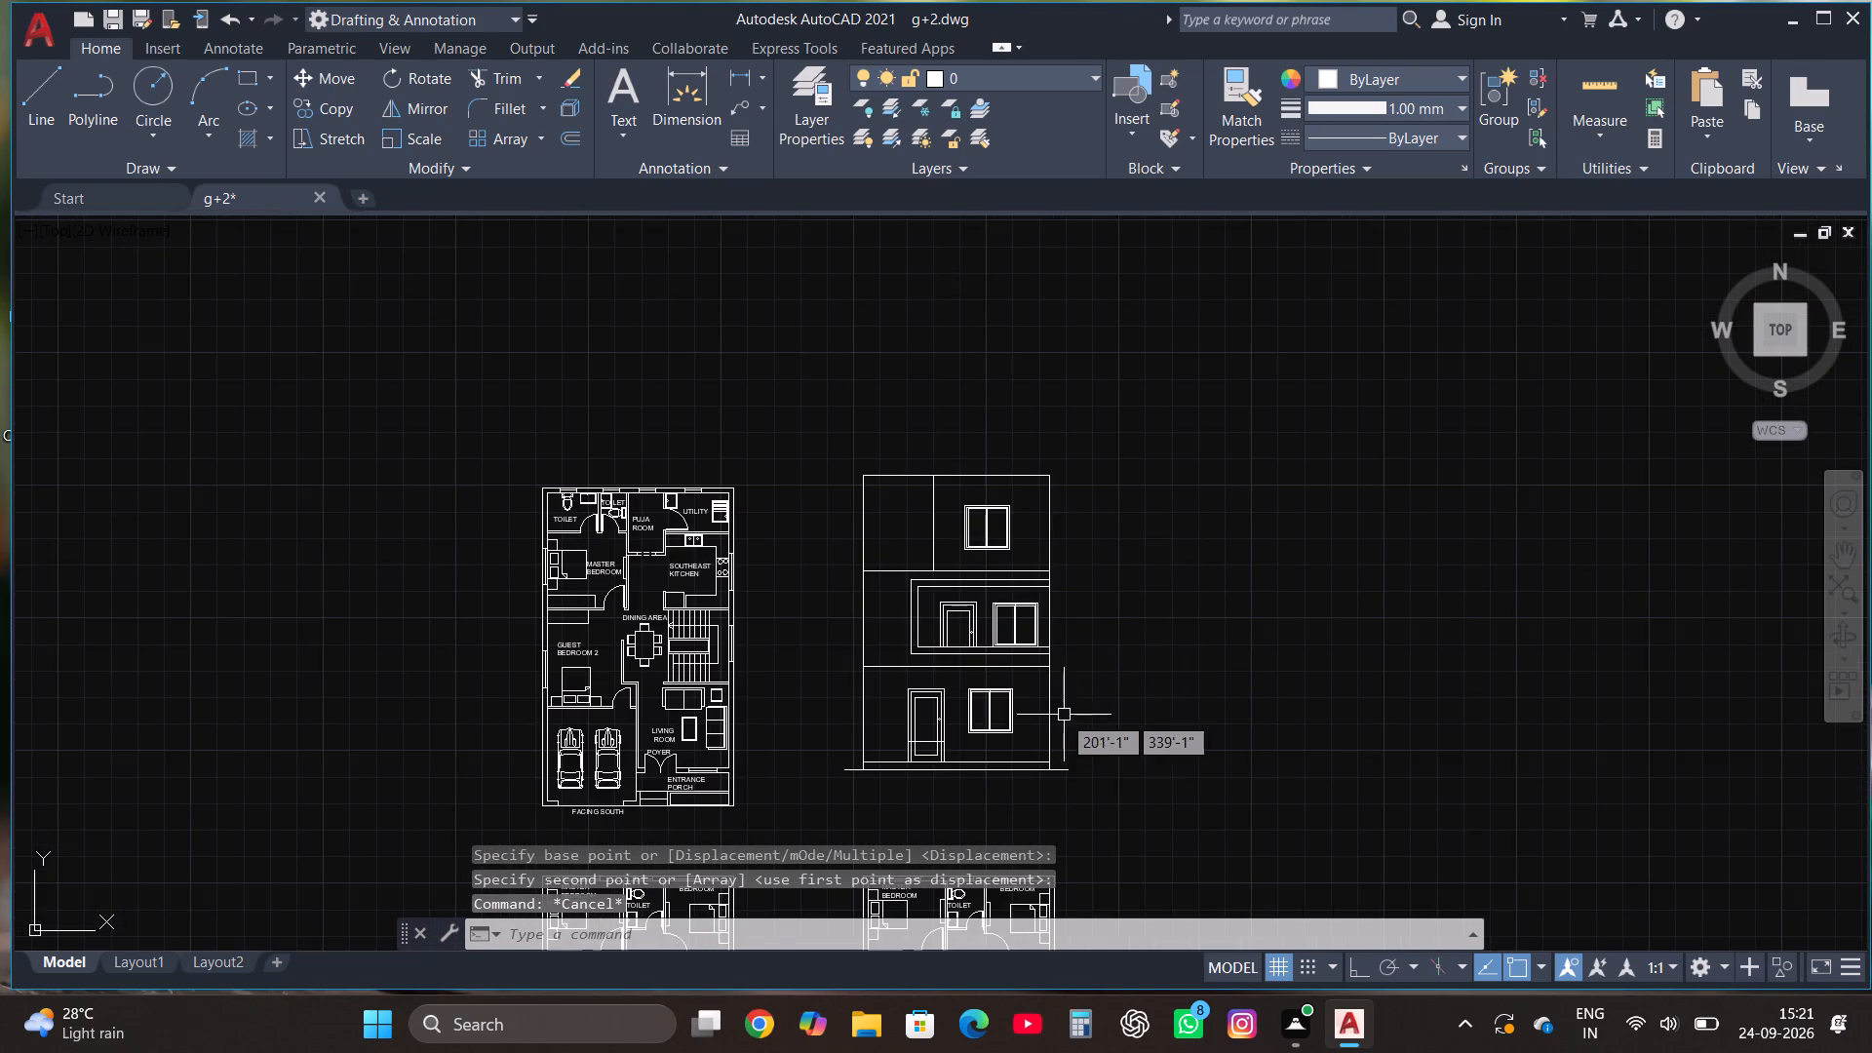
scroll(1047, 709, "up", 1)
left_click(758, 558)
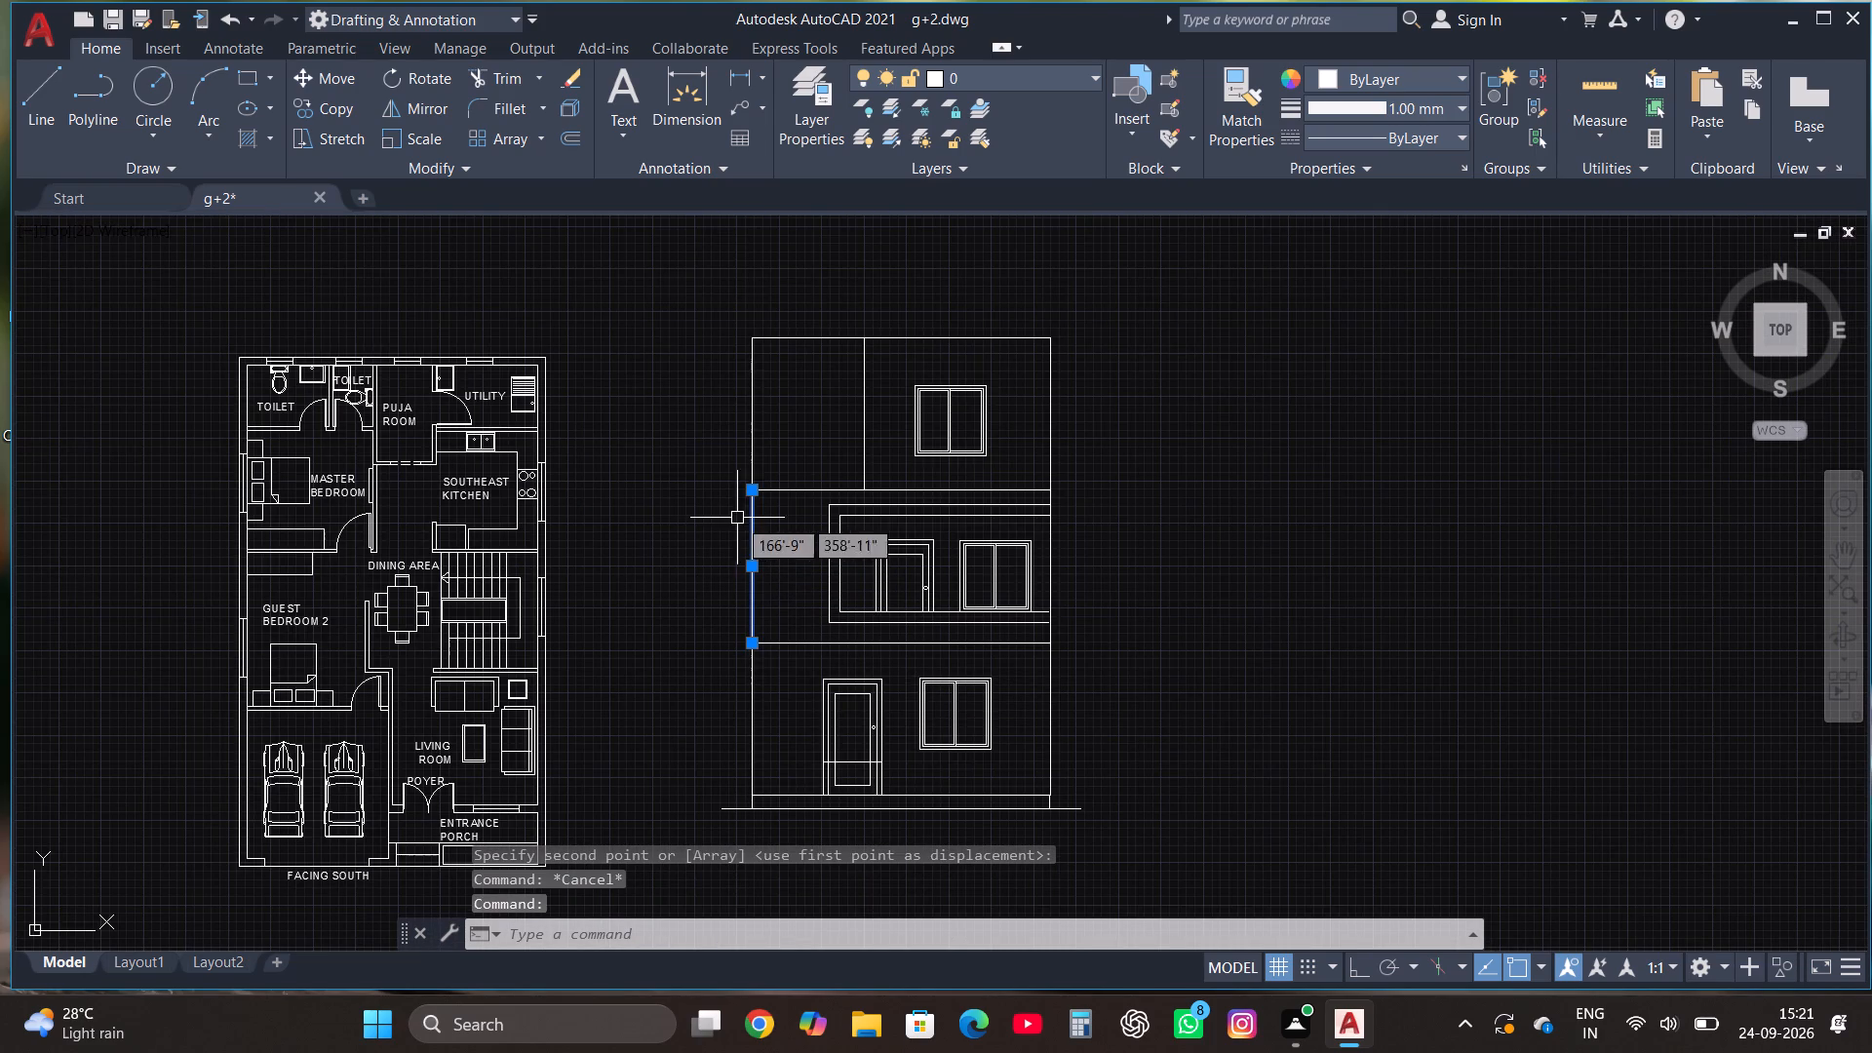
left_click(568, 131)
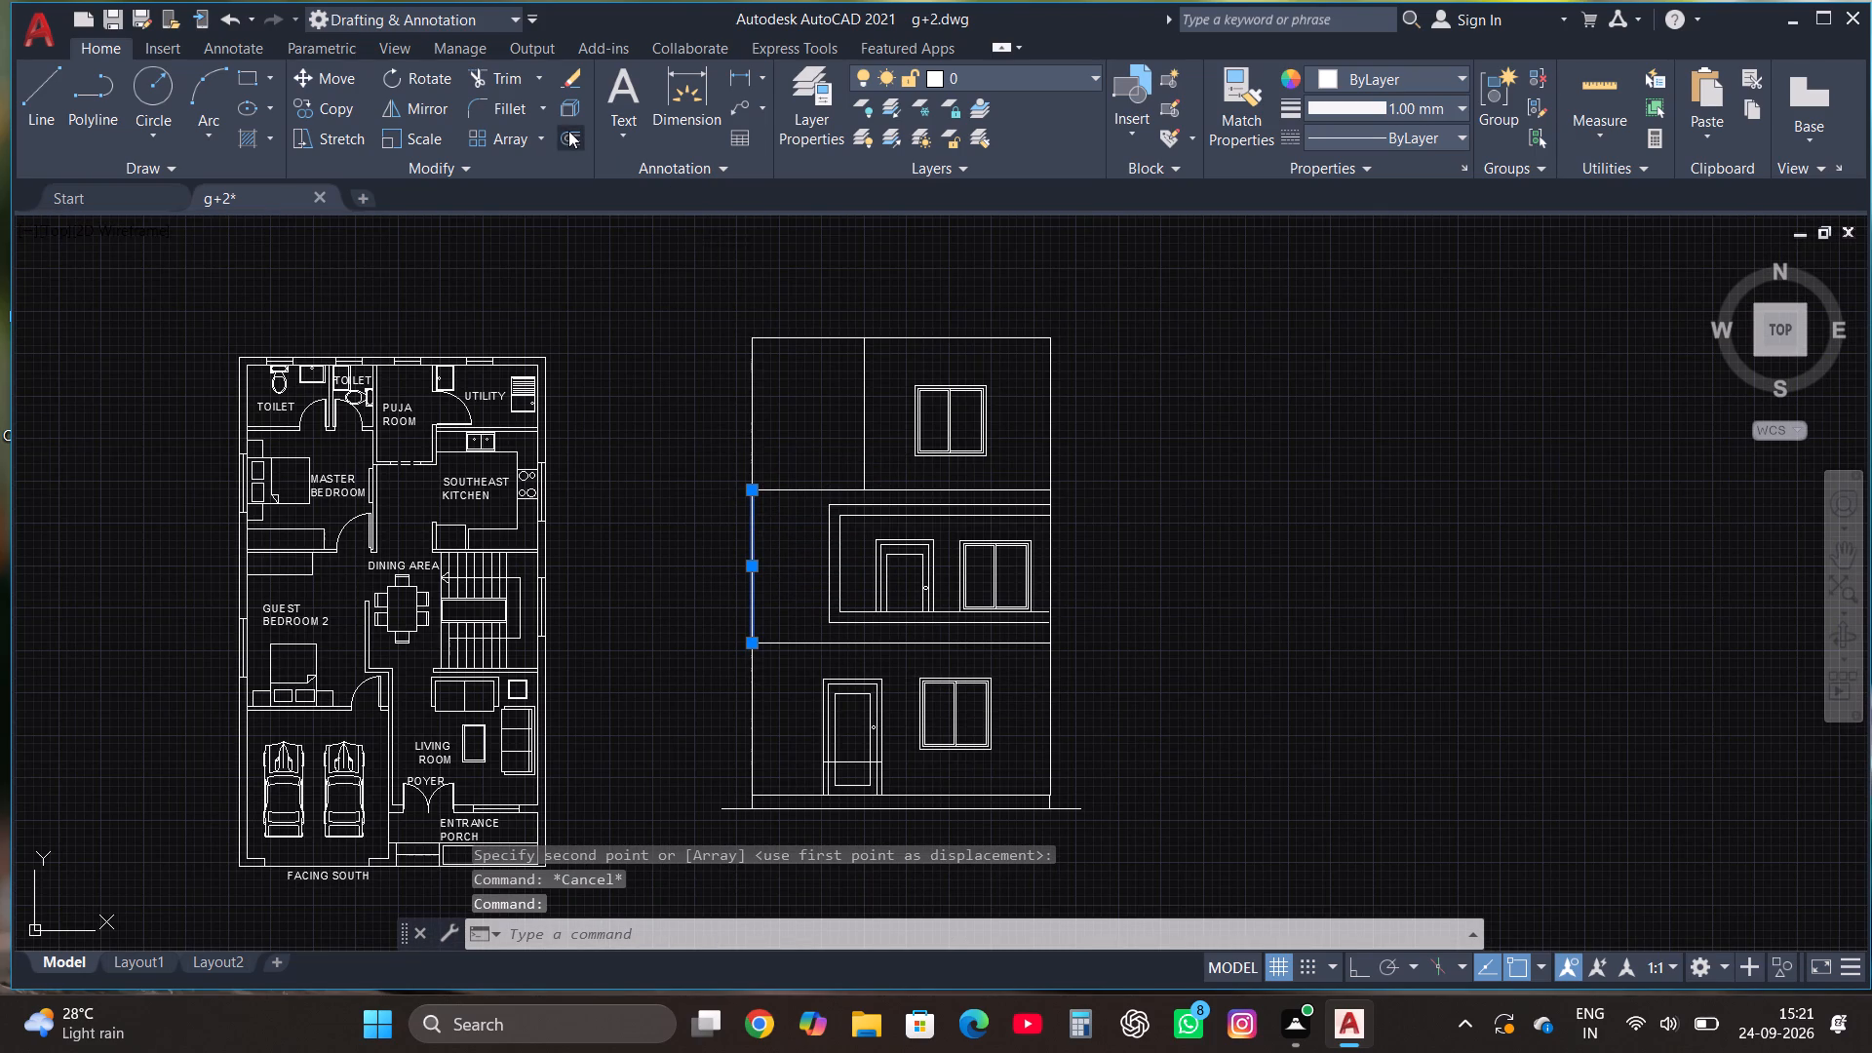
left_click(752, 566)
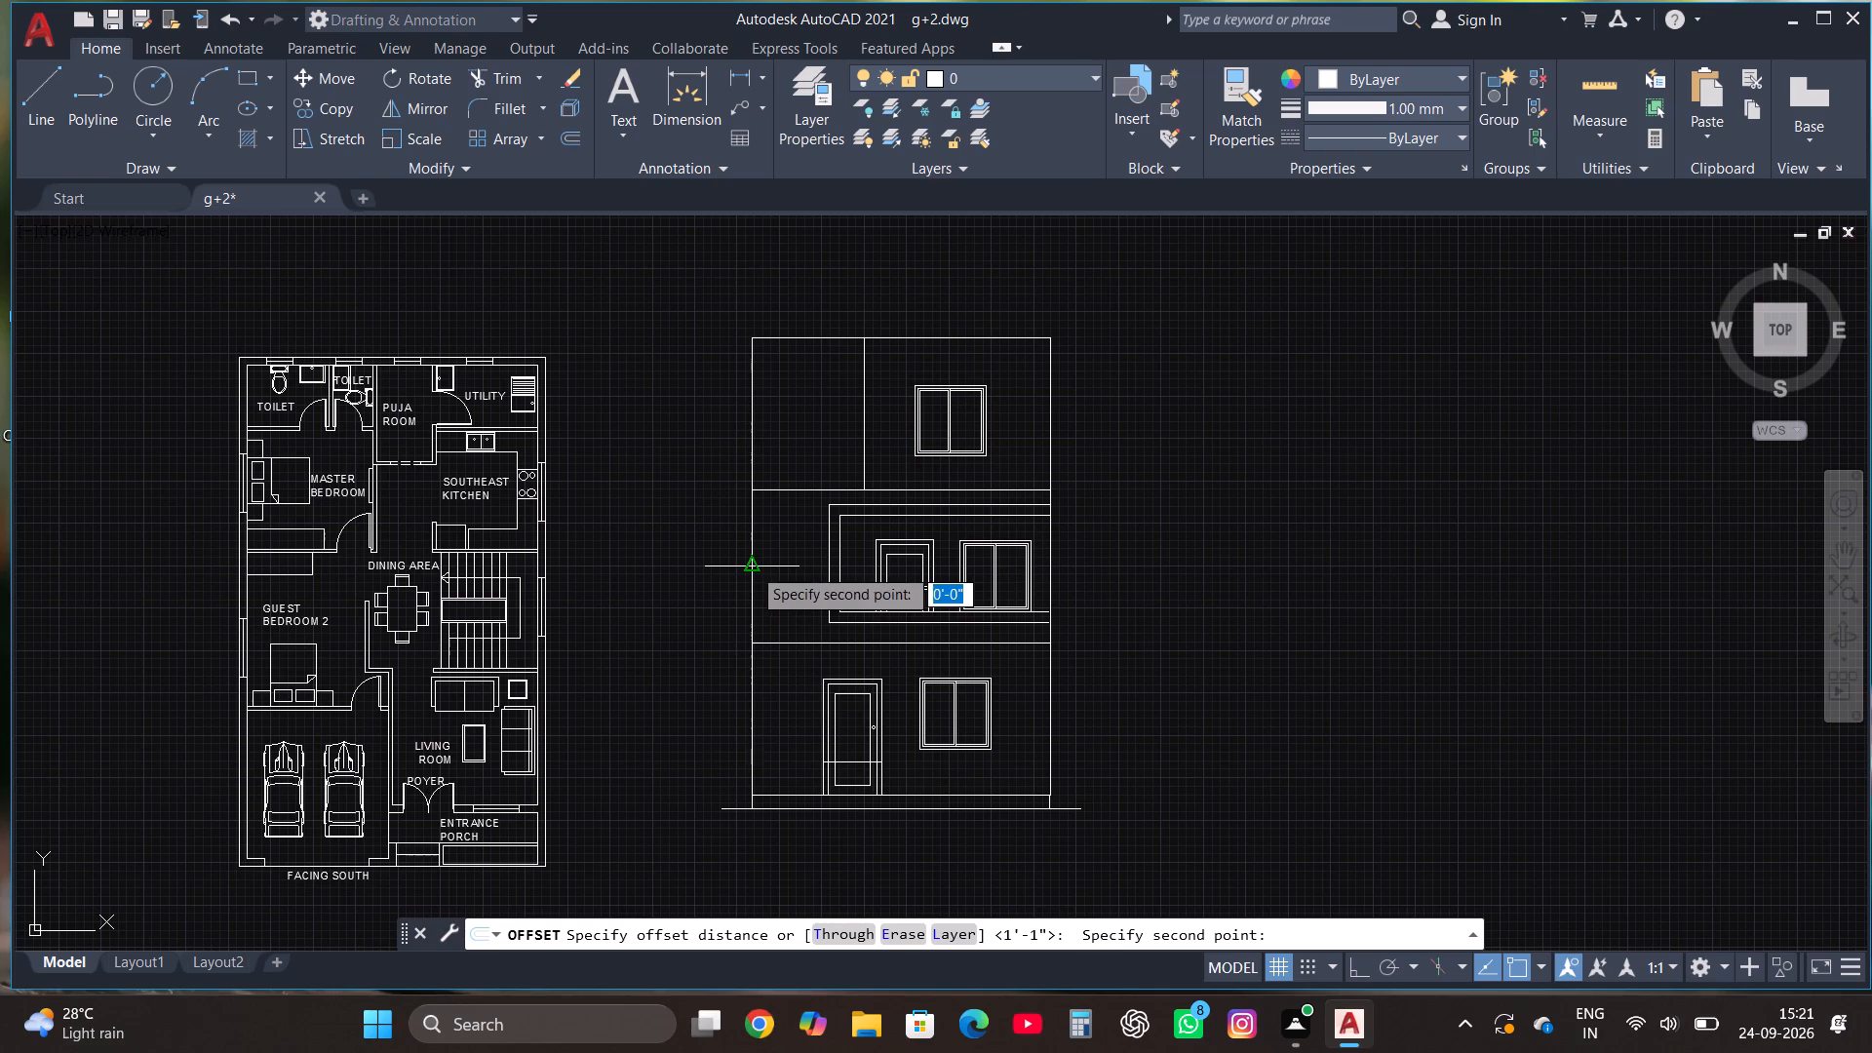
left_click(743, 565)
left_click(727, 566)
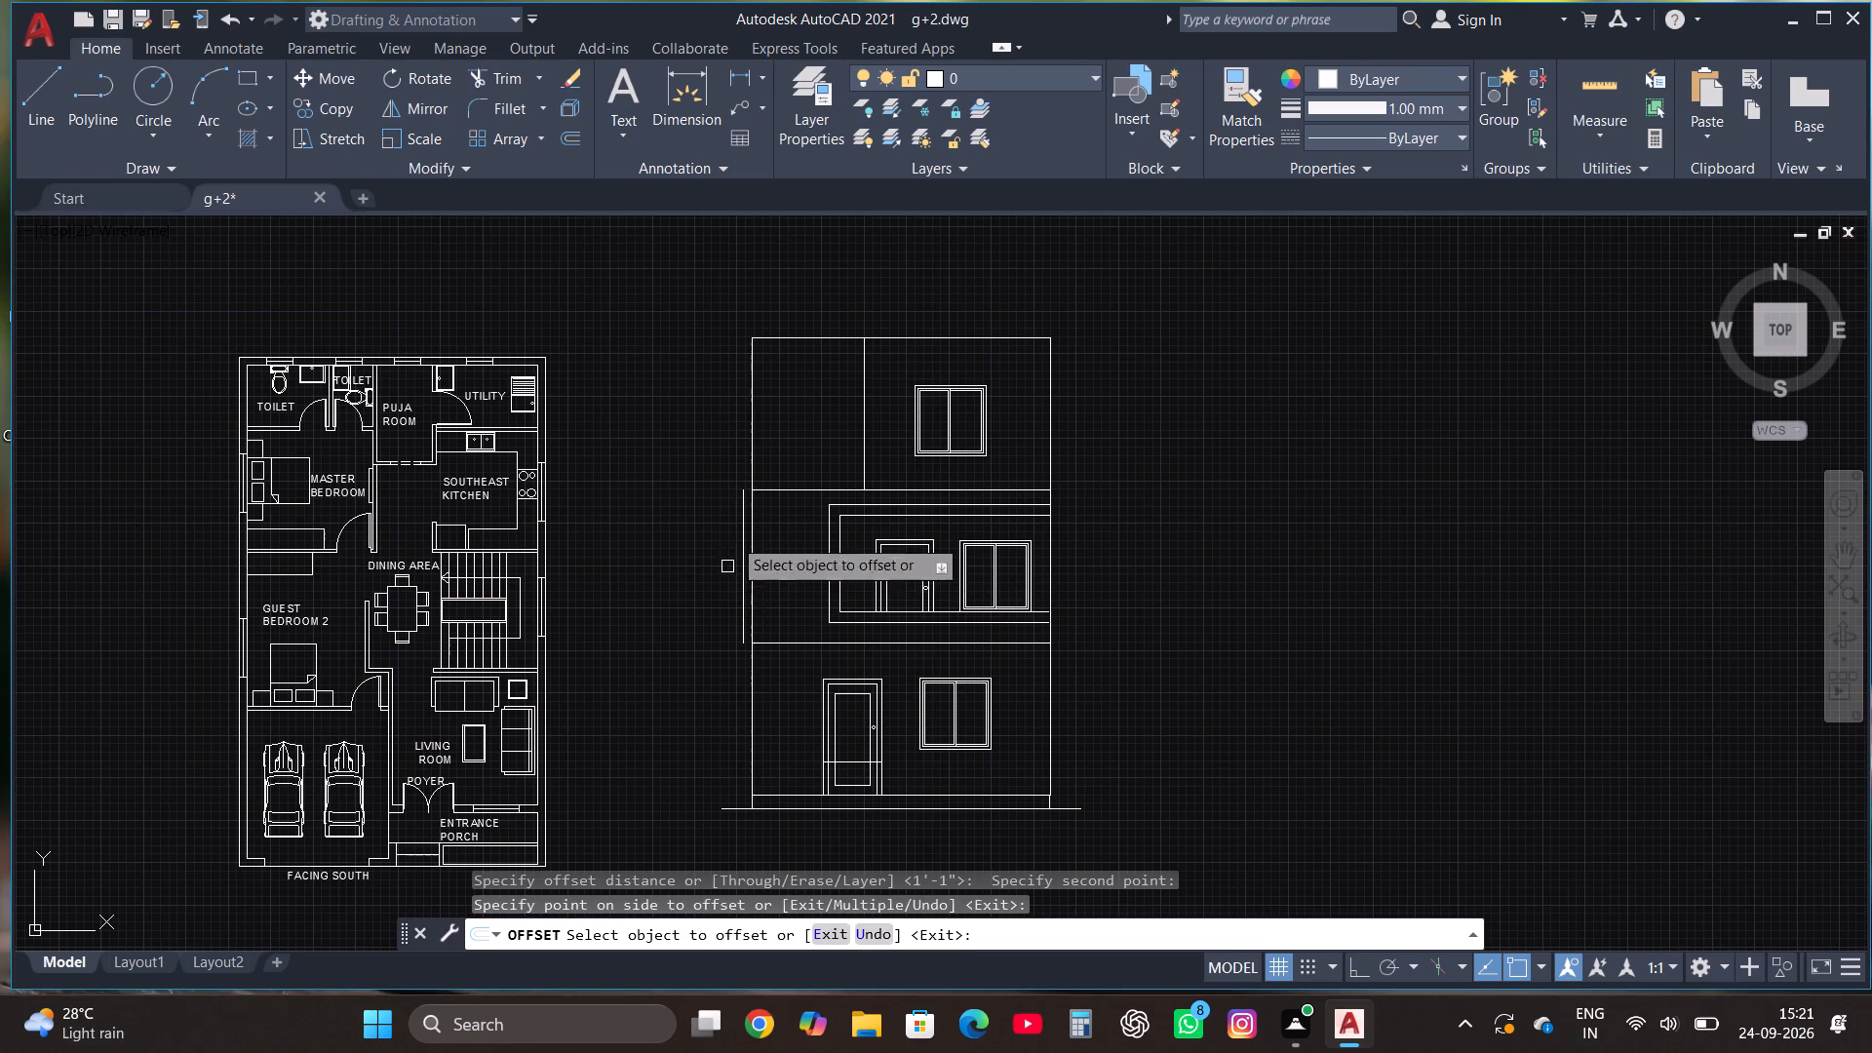
left_click(756, 413)
left_click(713, 429)
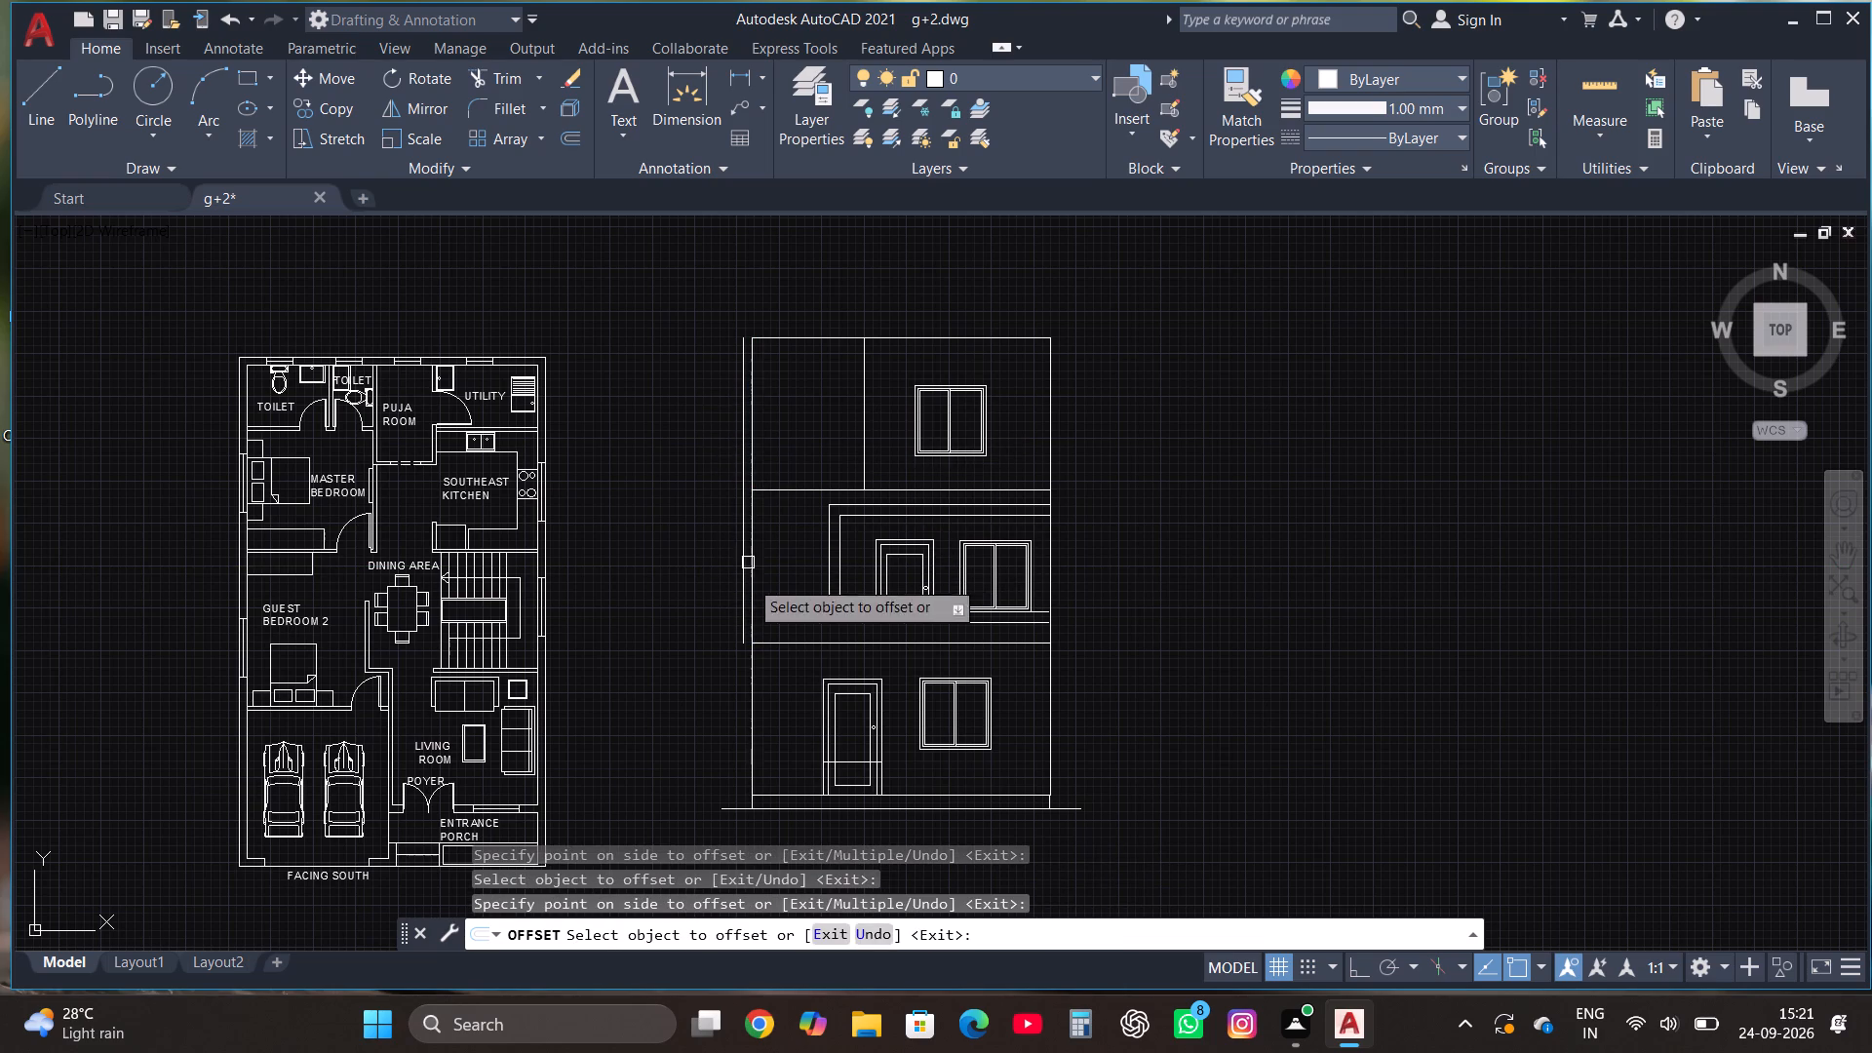
left_click(749, 707)
left_click(693, 697)
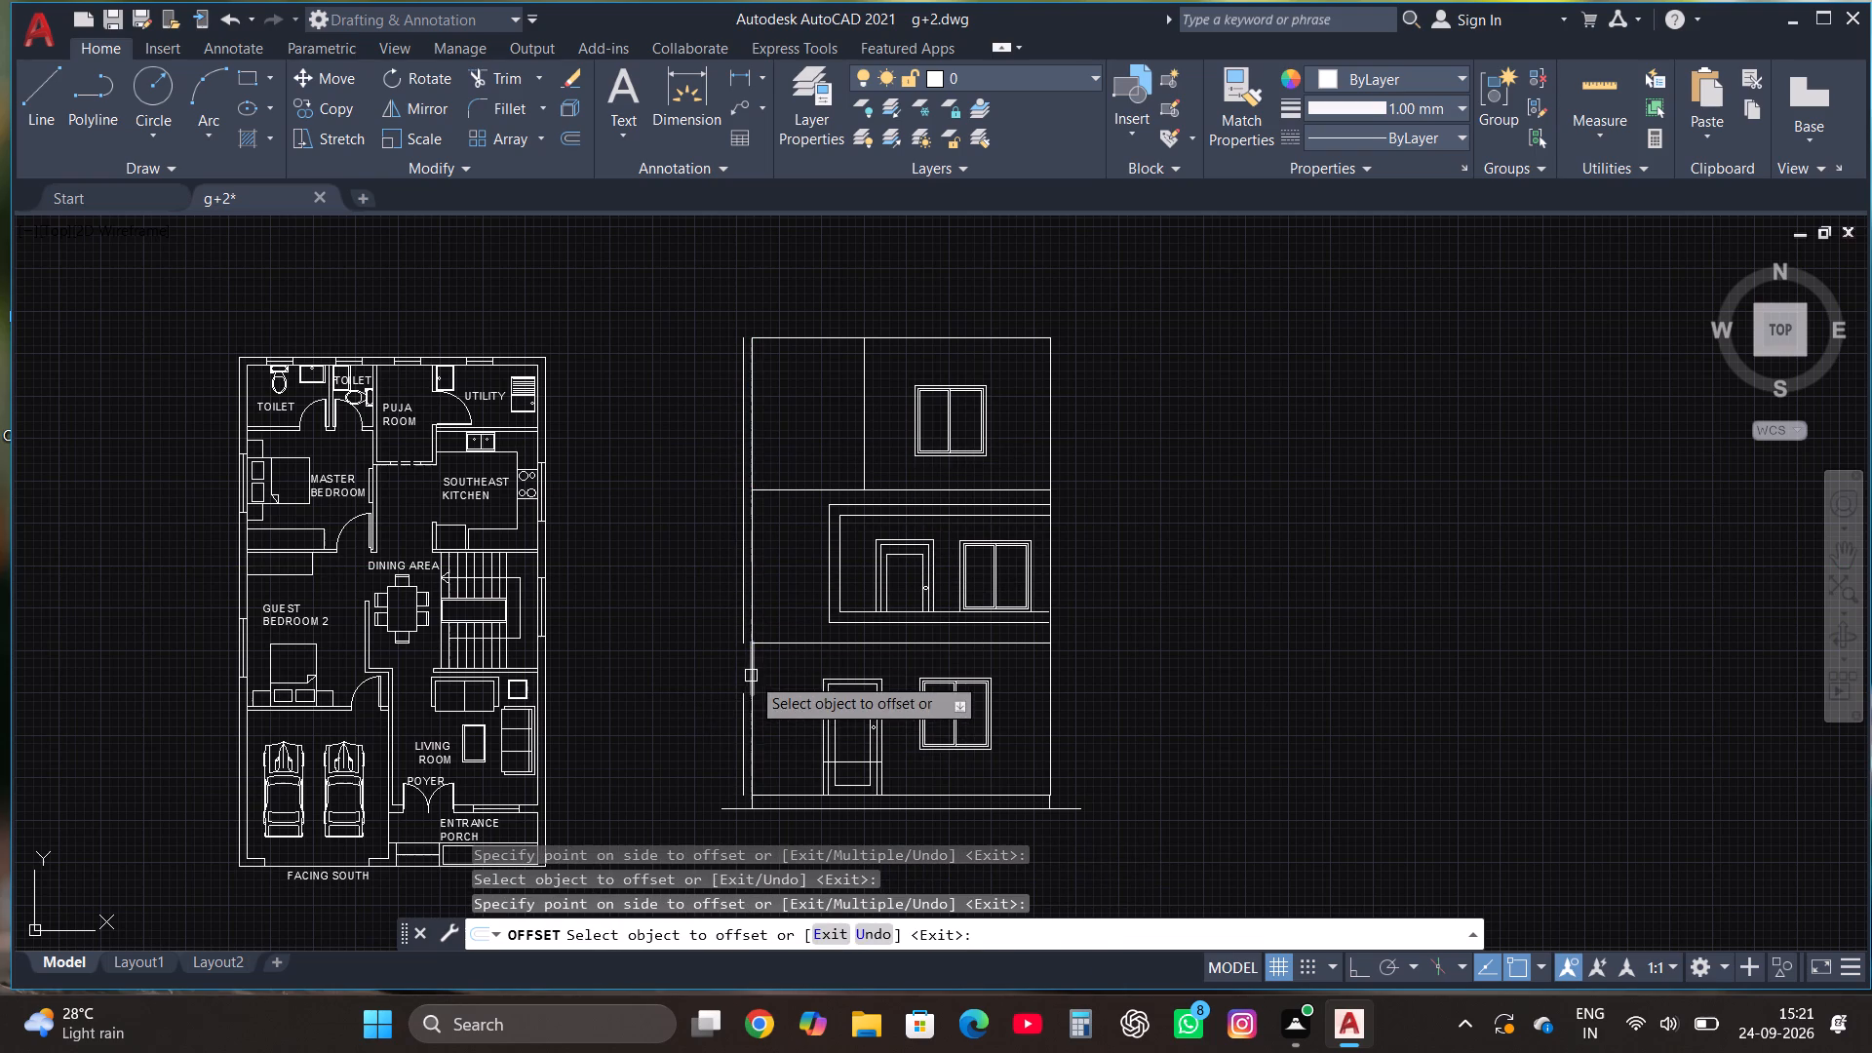
left_click(751, 675)
left_click(718, 665)
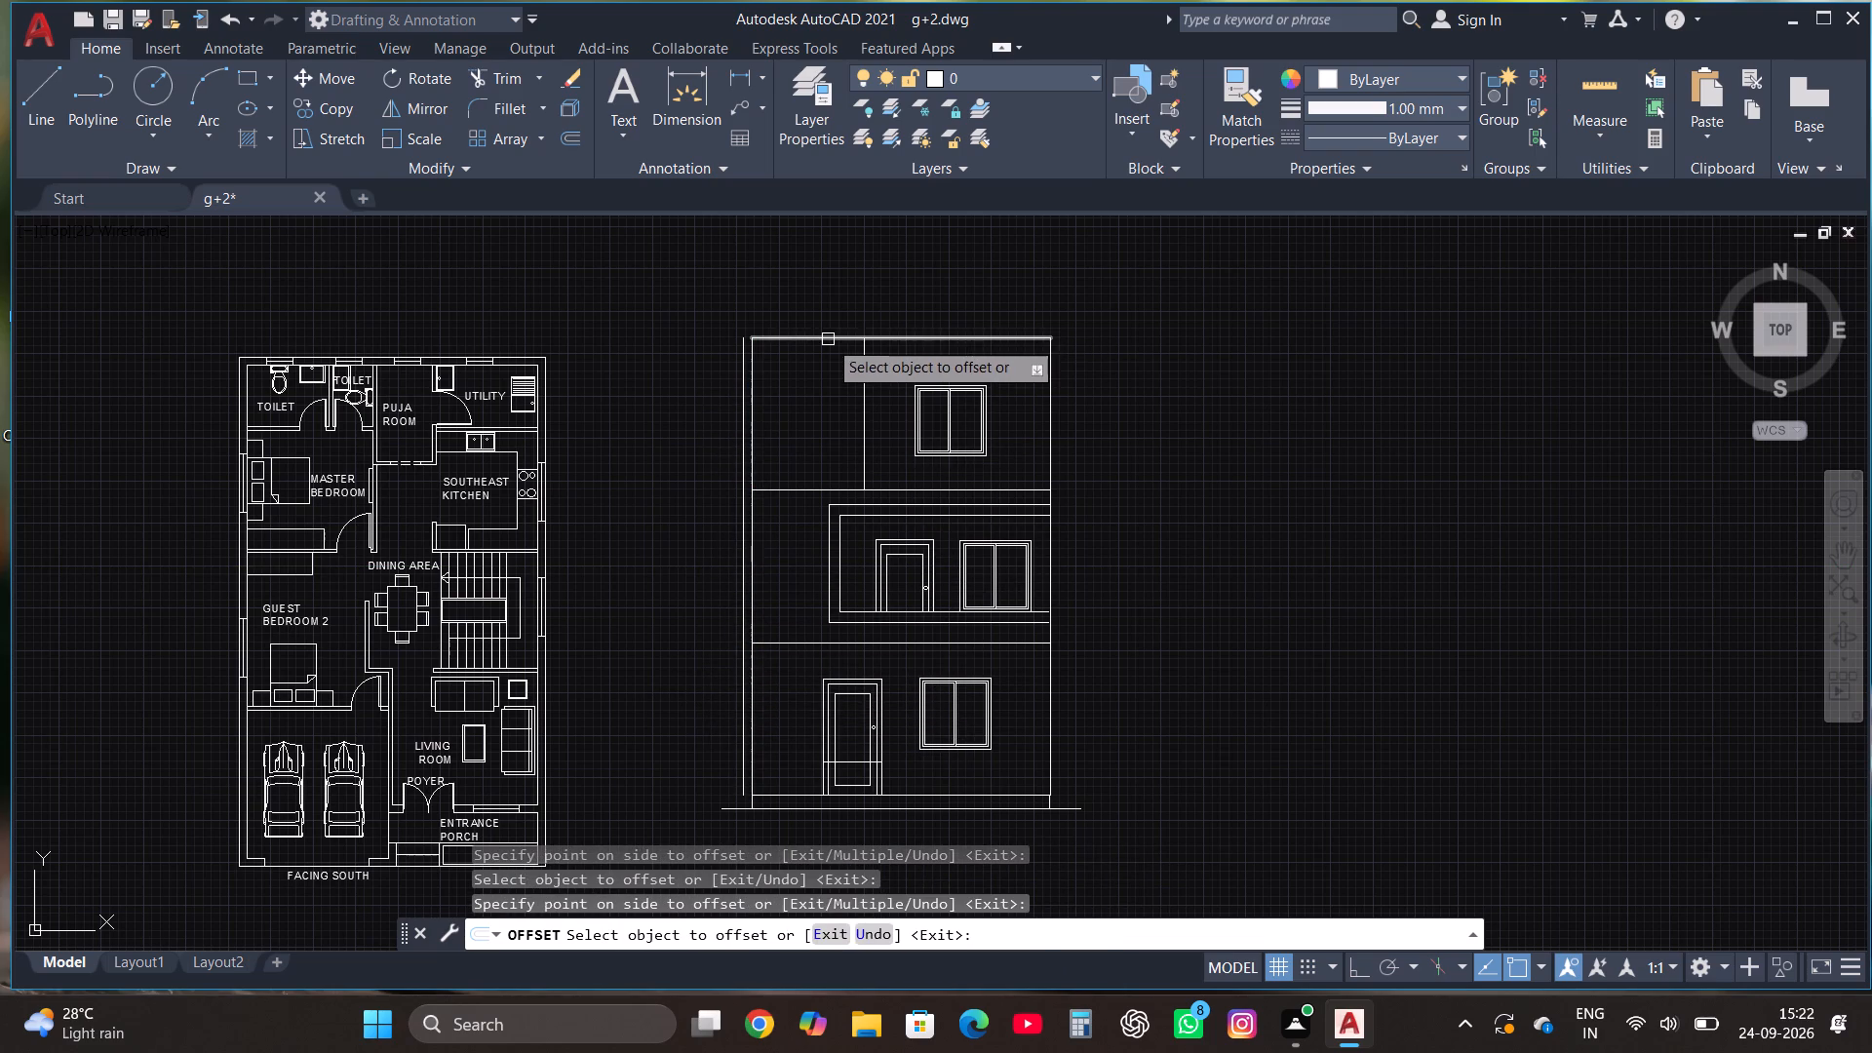
Offset the elevation's top line and its east wall lines outward by the same distance.
left_click(828, 339)
left_click(831, 294)
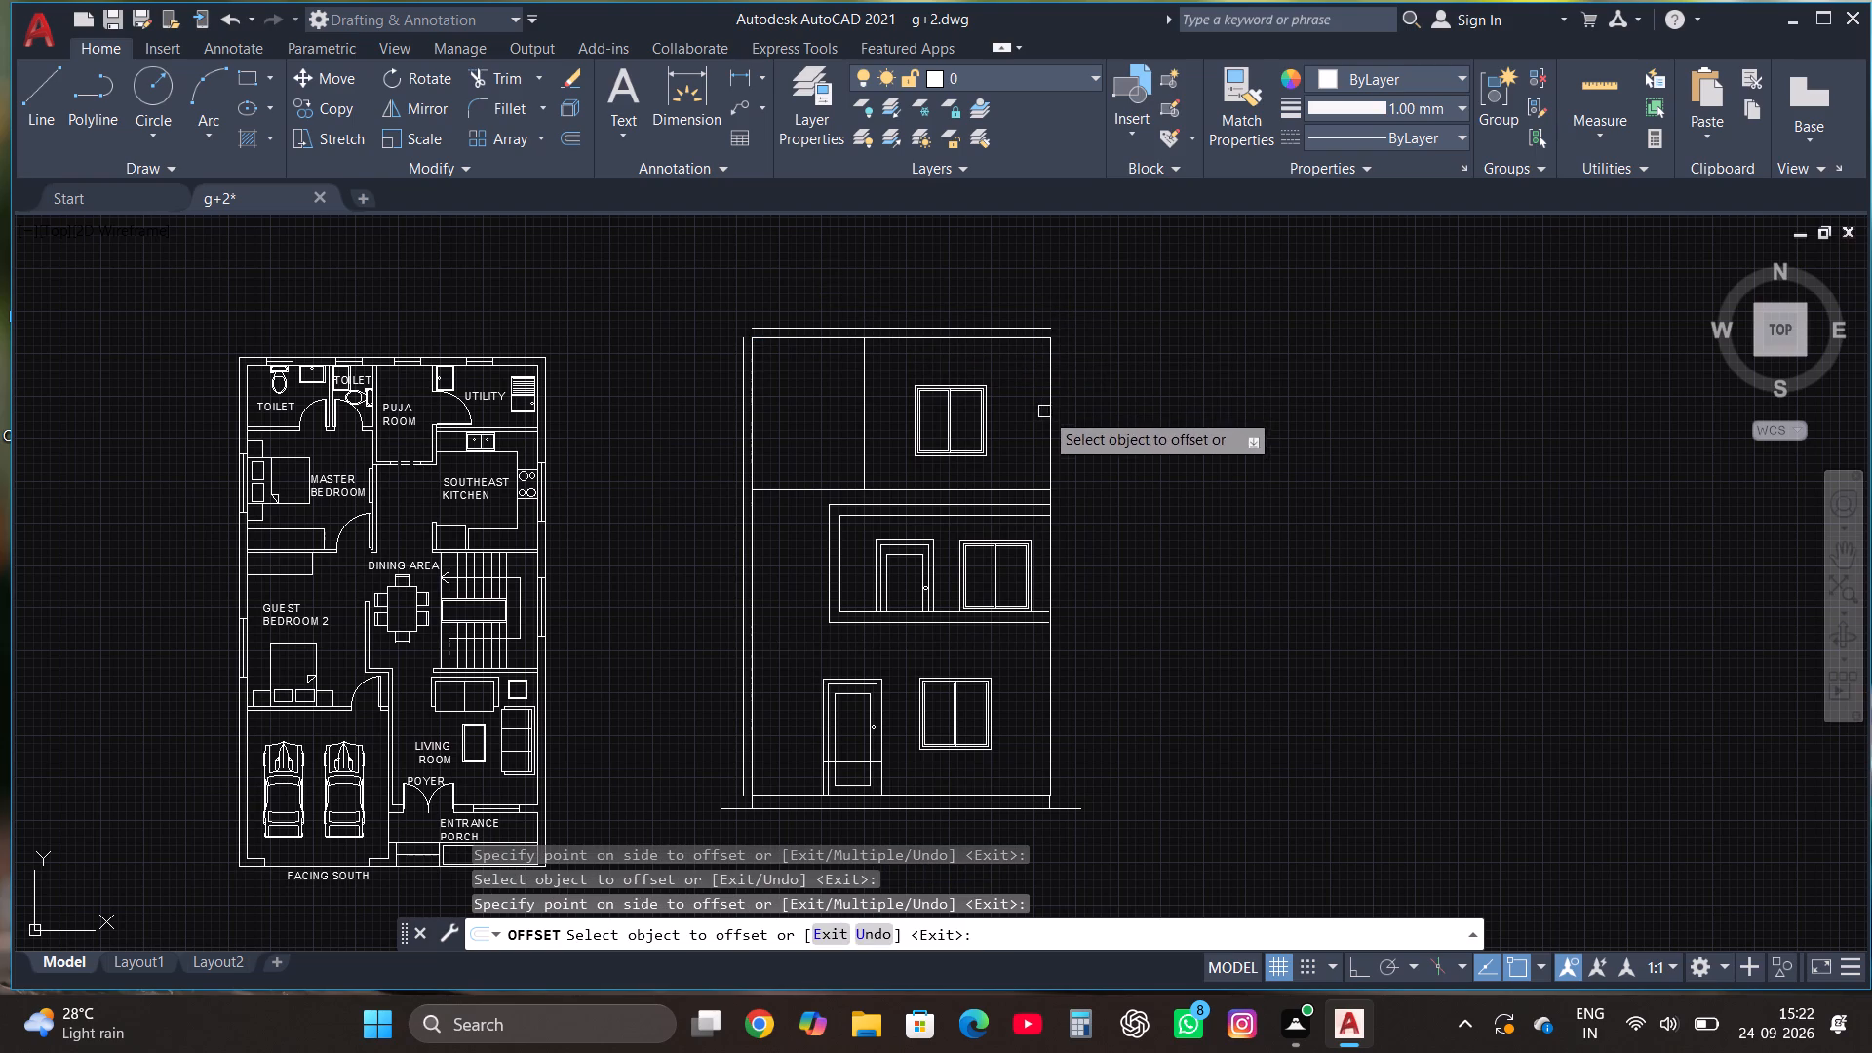
left_click(1052, 416)
left_click(1125, 422)
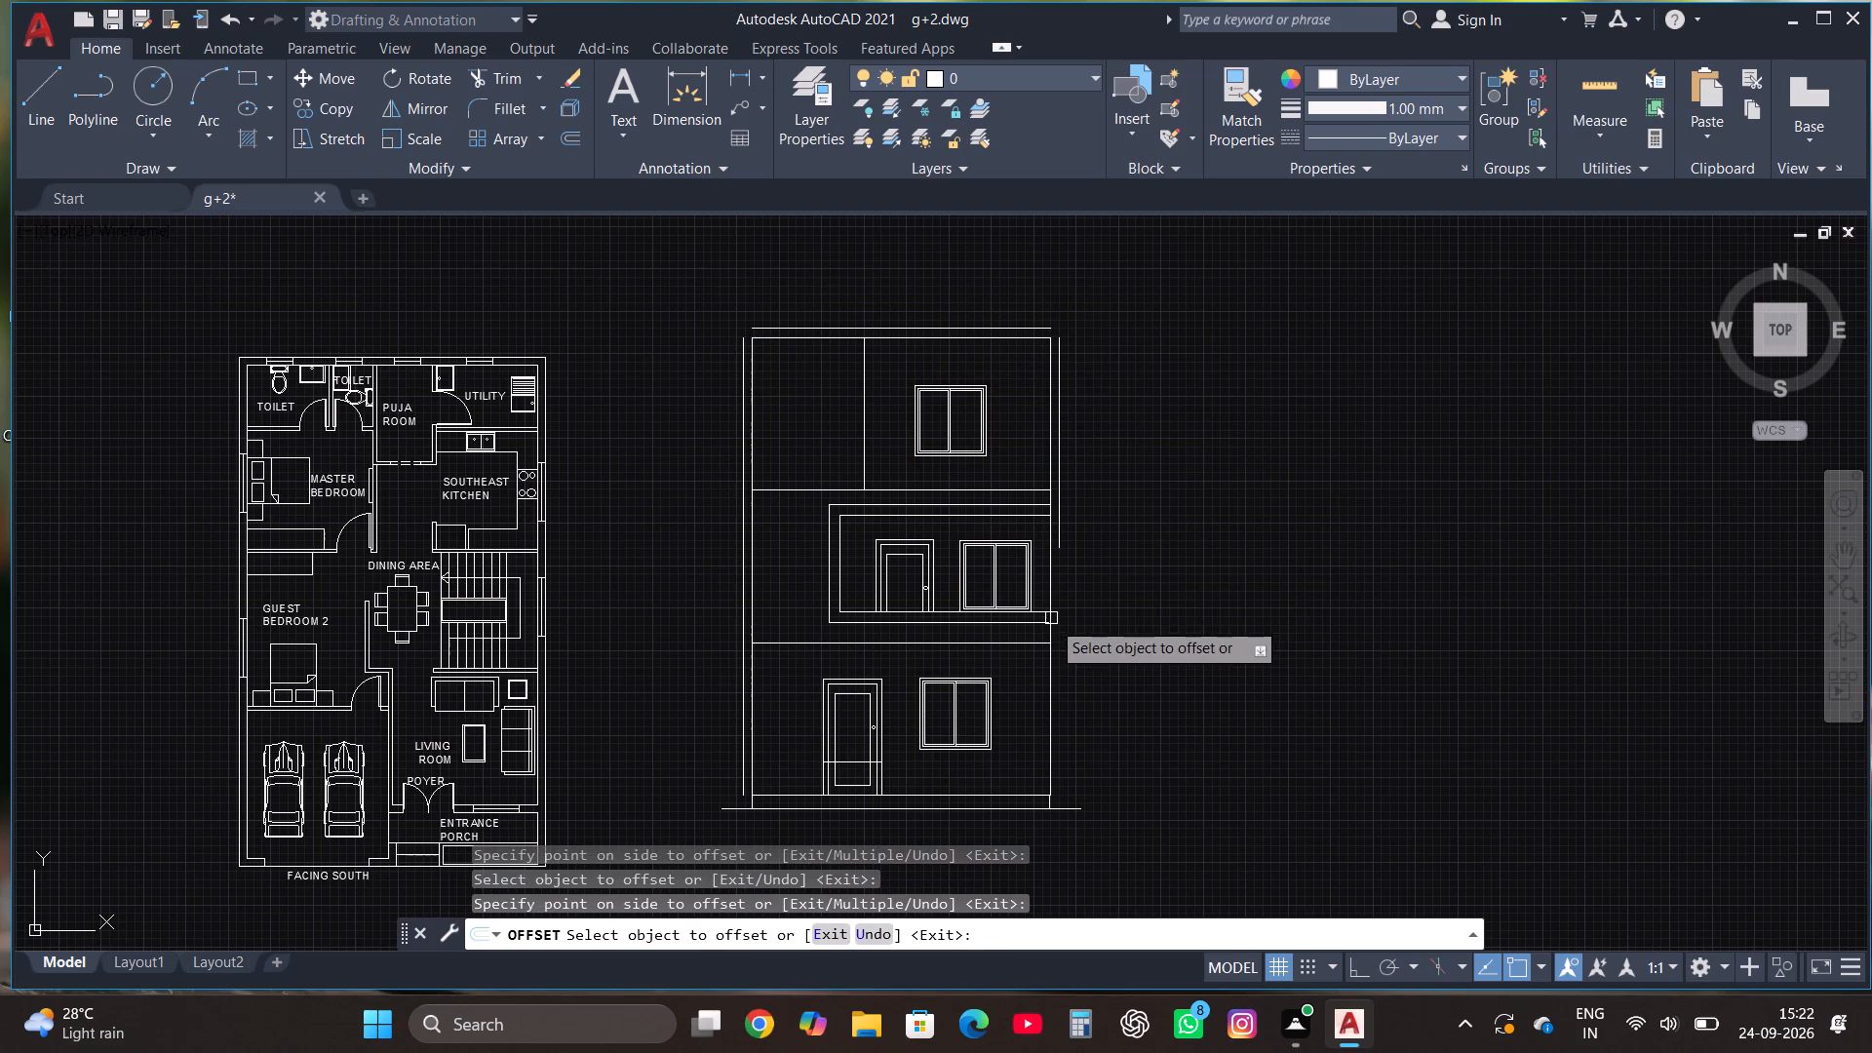
left_click(1053, 580)
left_click(1120, 582)
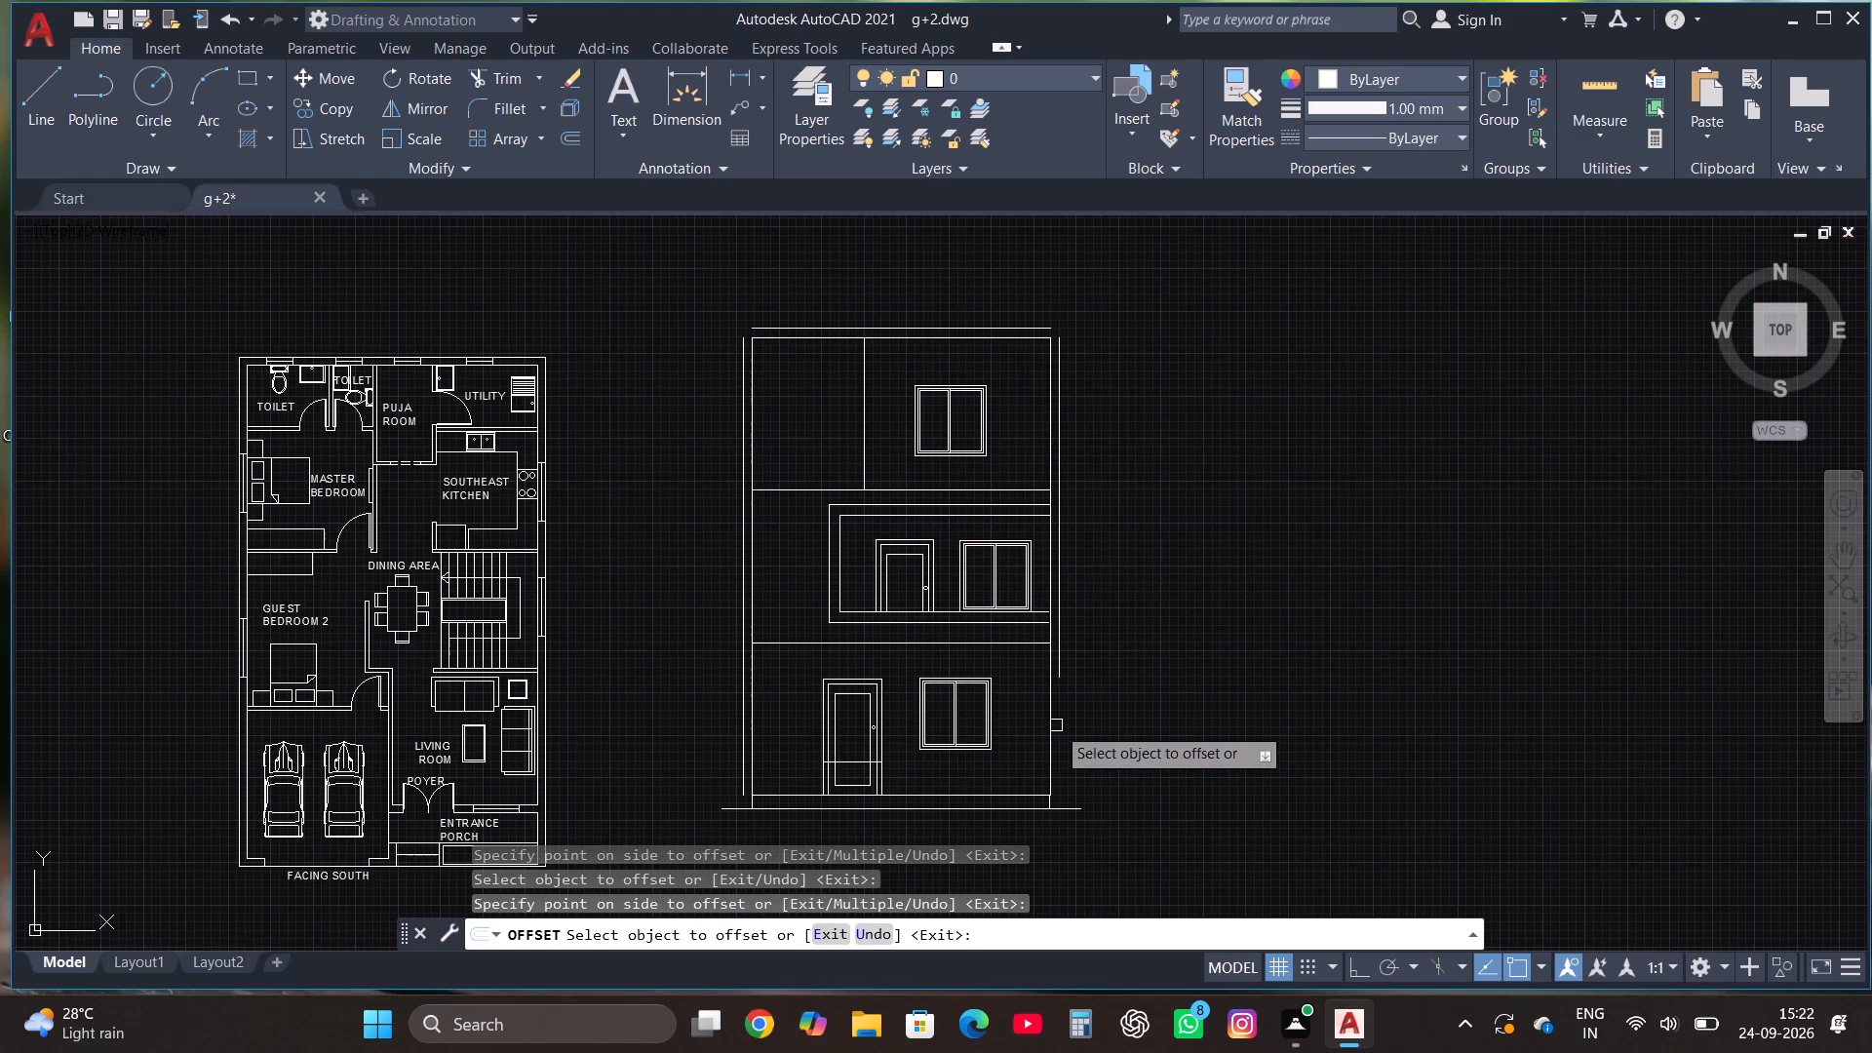
left_click(1044, 719)
left_click(1148, 711)
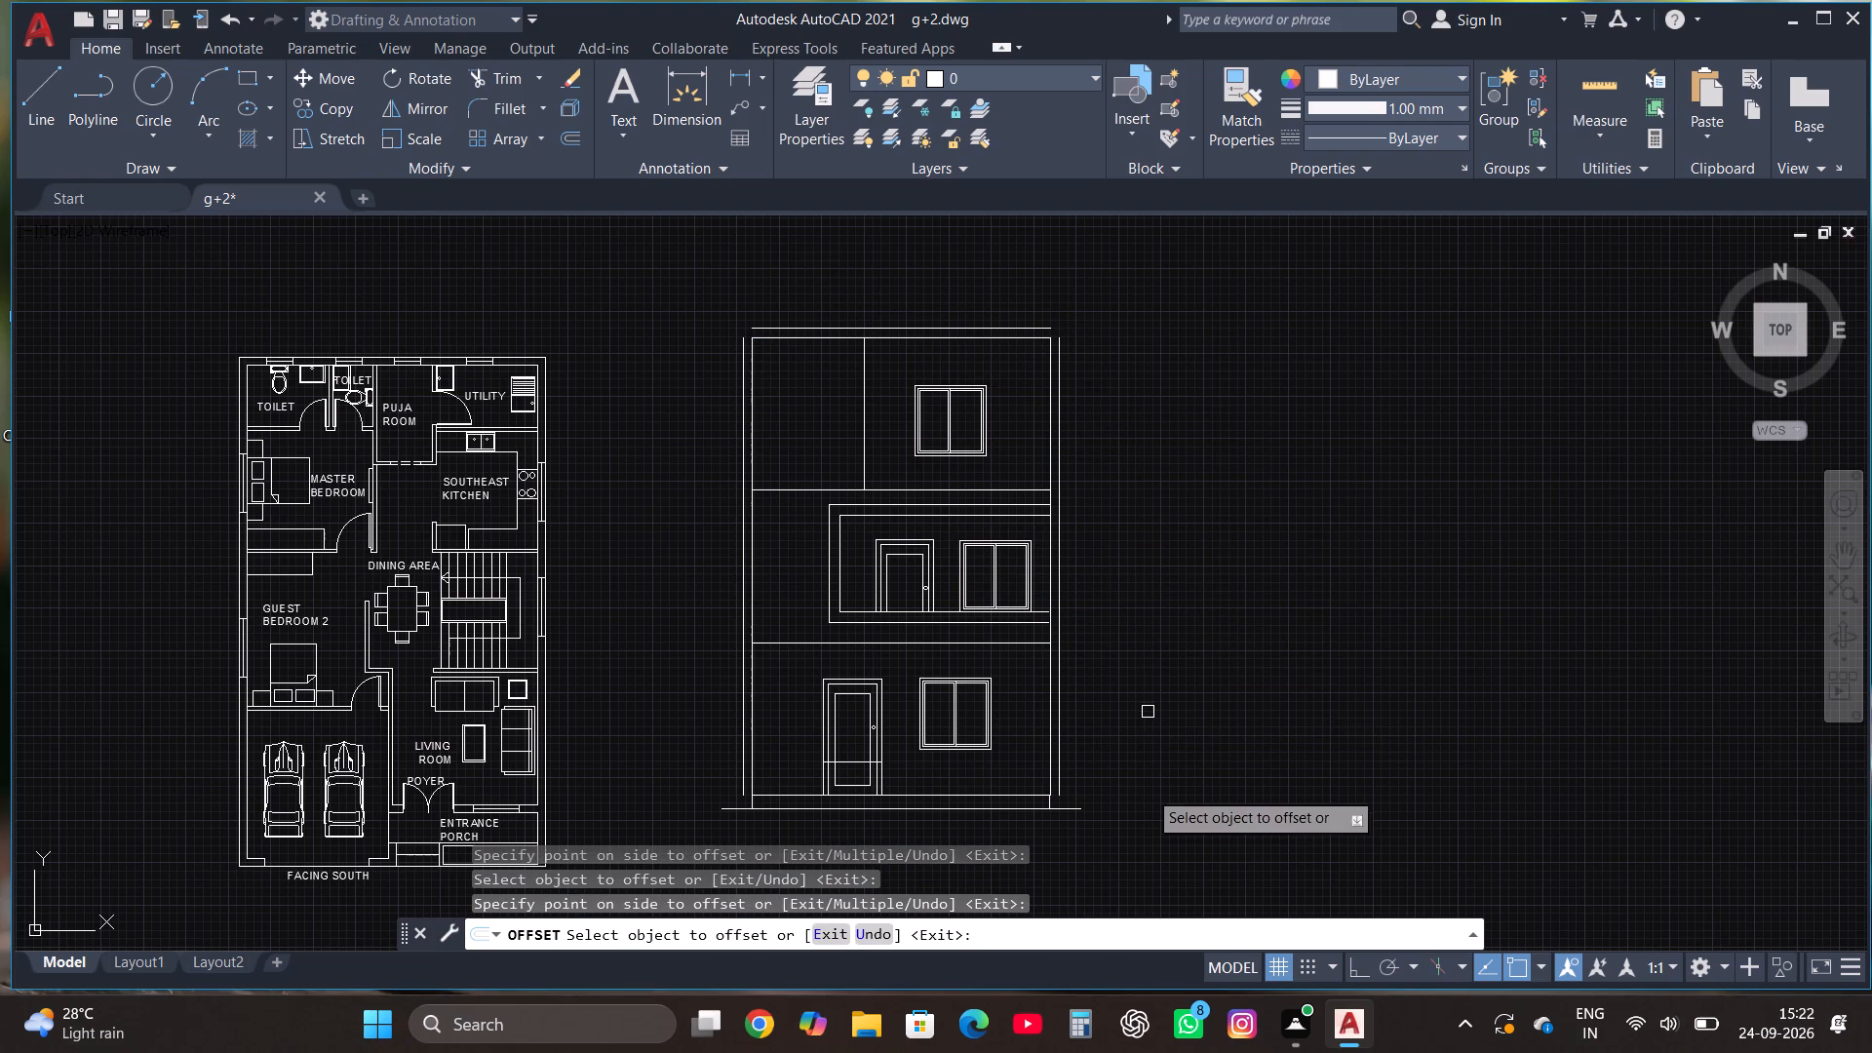
scroll(1117, 827, "up", 1)
left_click(1009, 789)
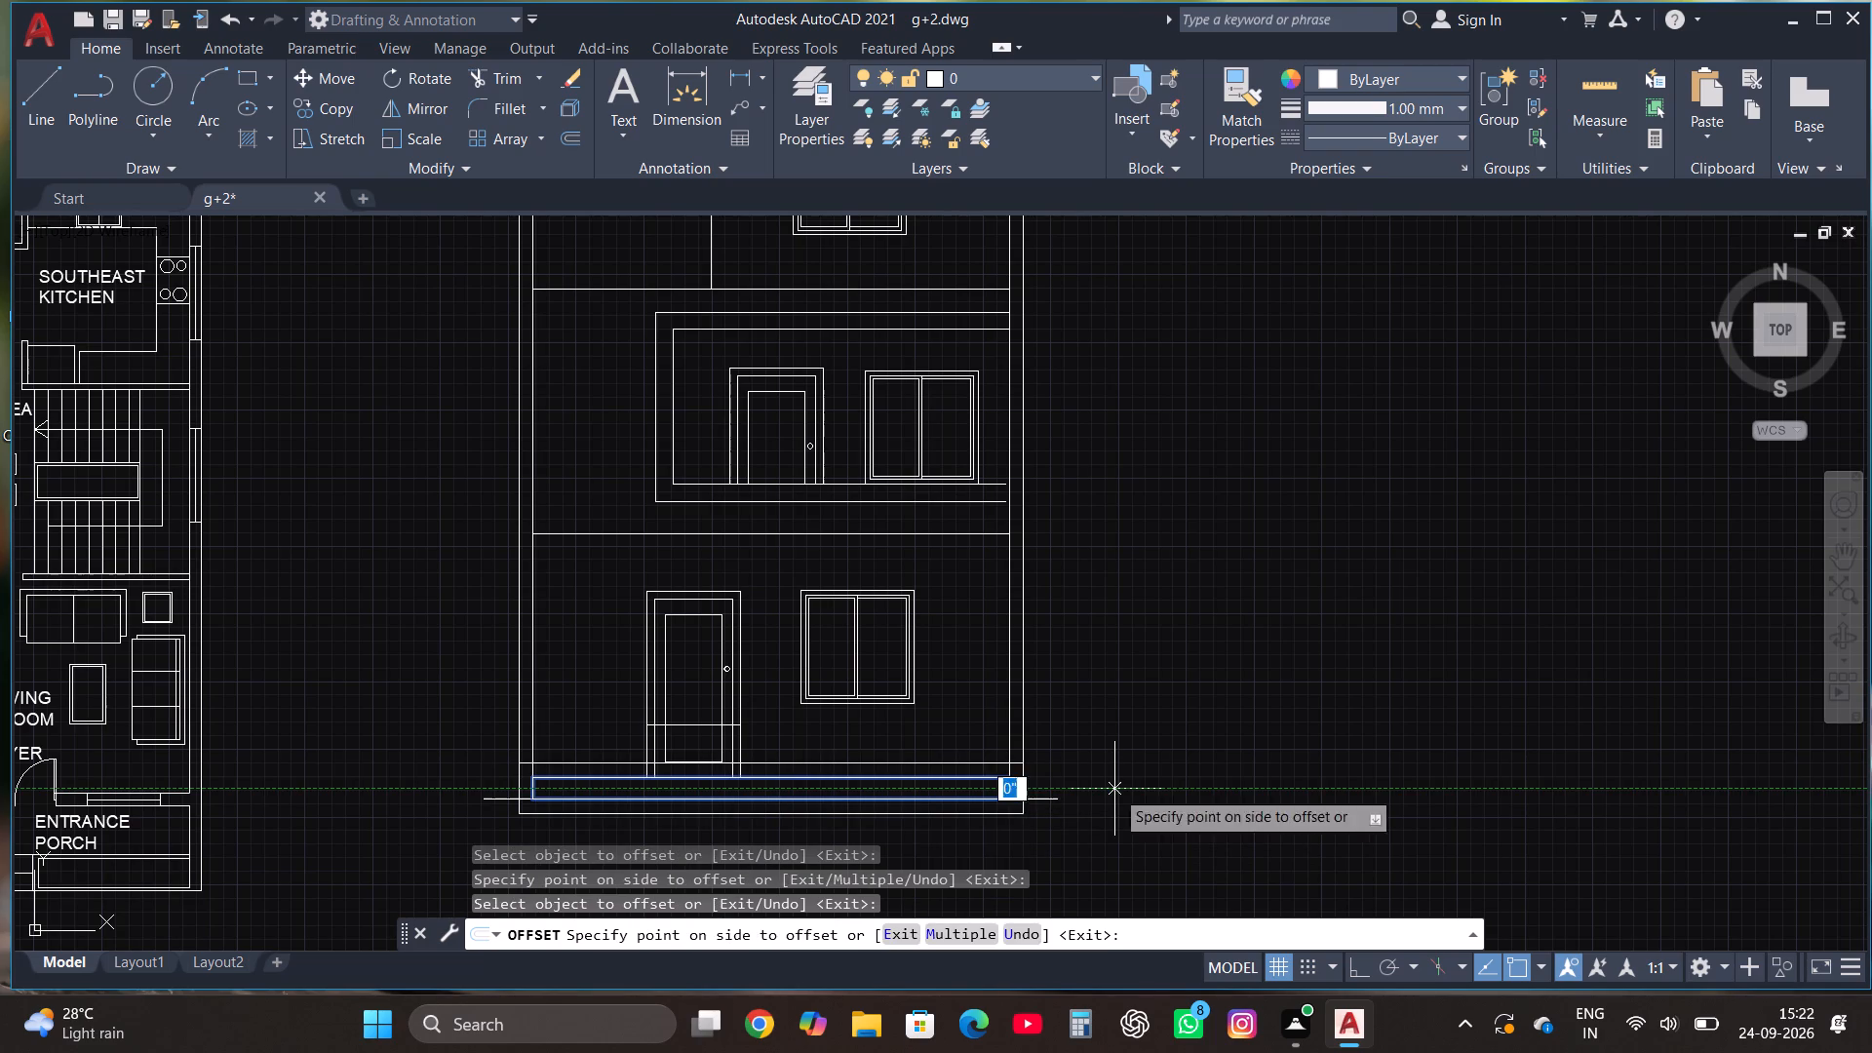
key("Escape")
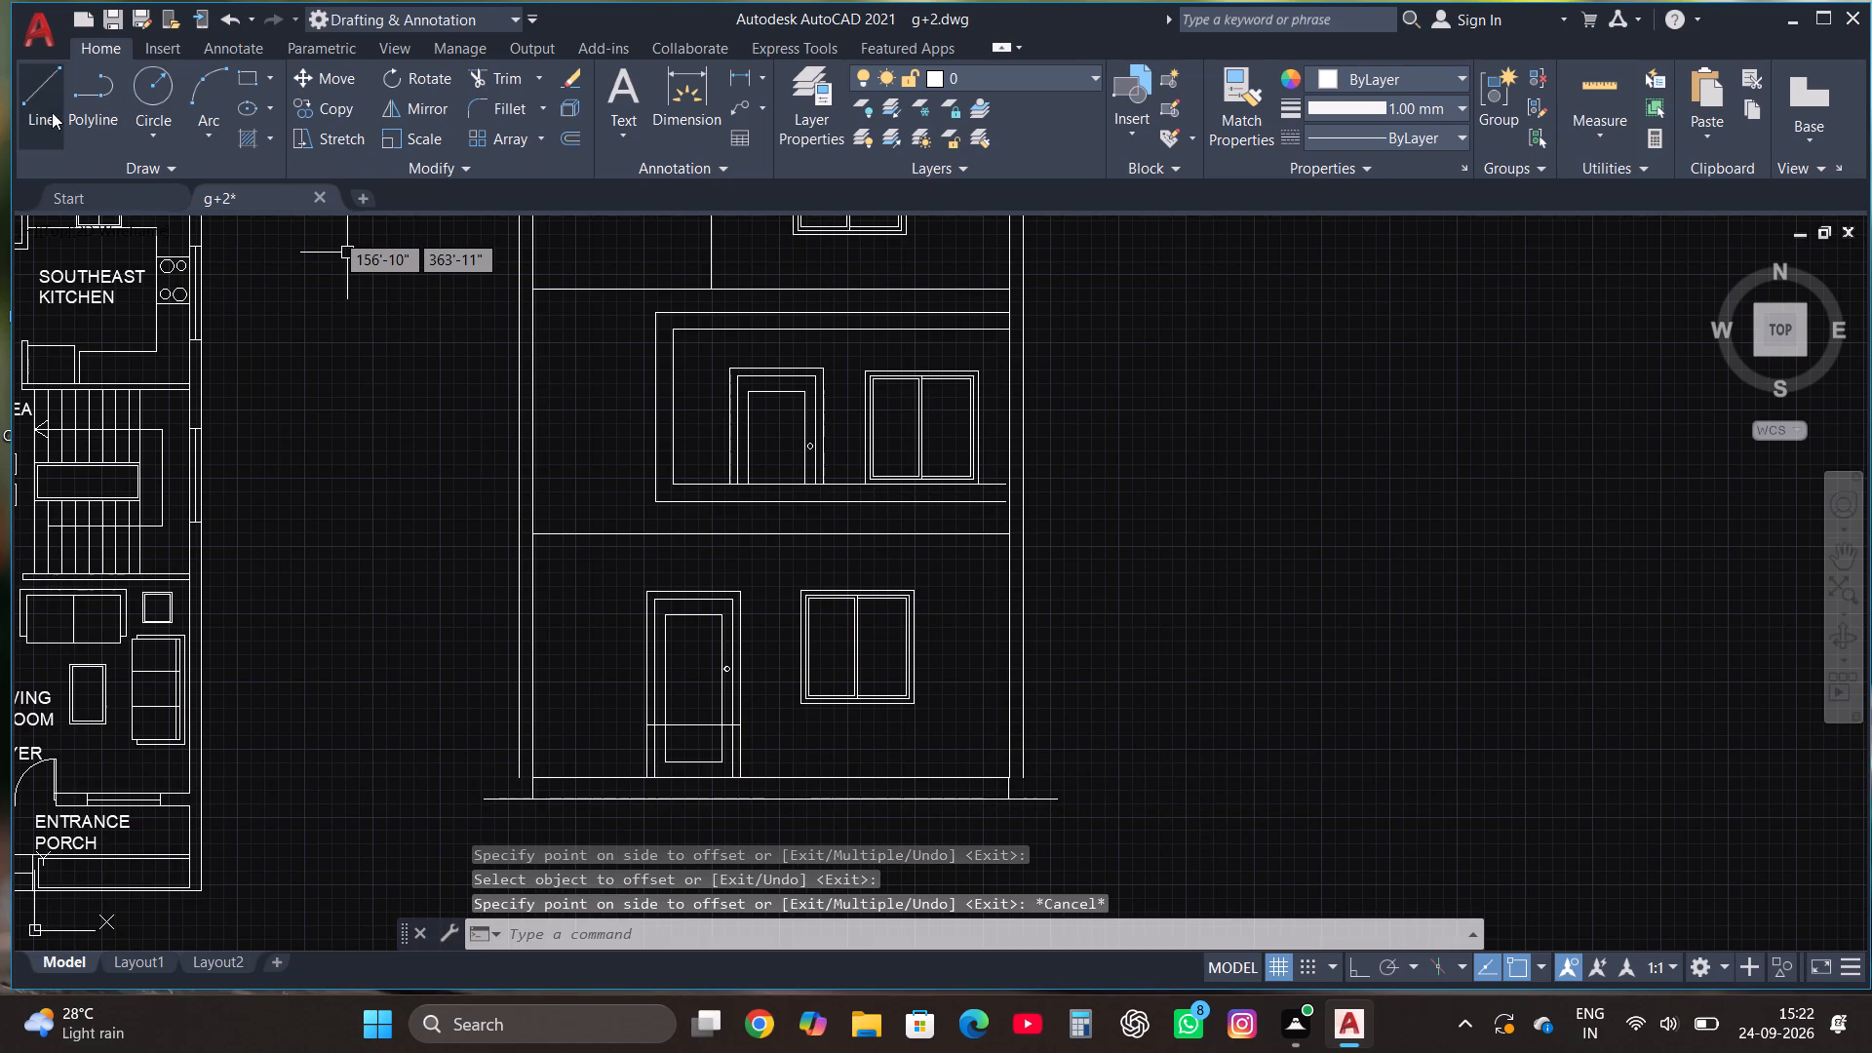
Draw a vertical line about 3'-2" long from the lower end of the west outer wall line down past the ground line.
left_click(56, 99)
scroll(1138, 642, "down", 1)
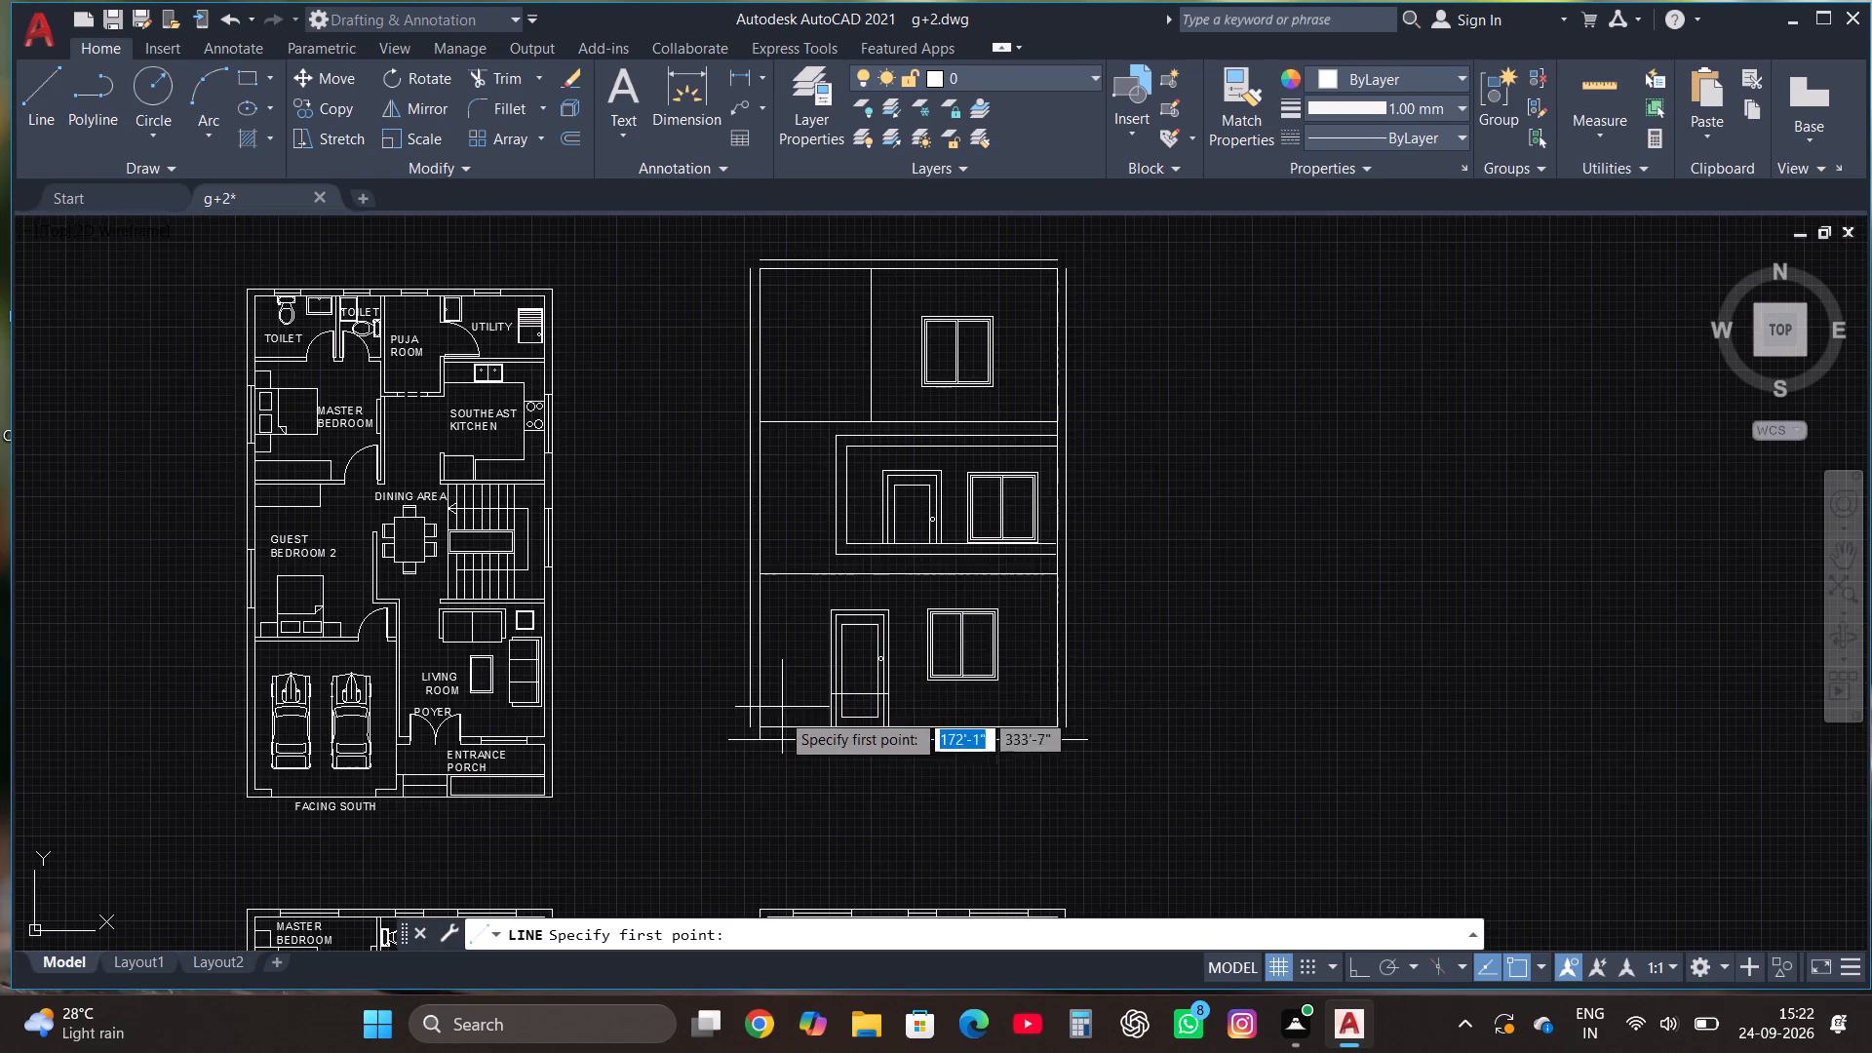
scroll(782, 724, "up", 2)
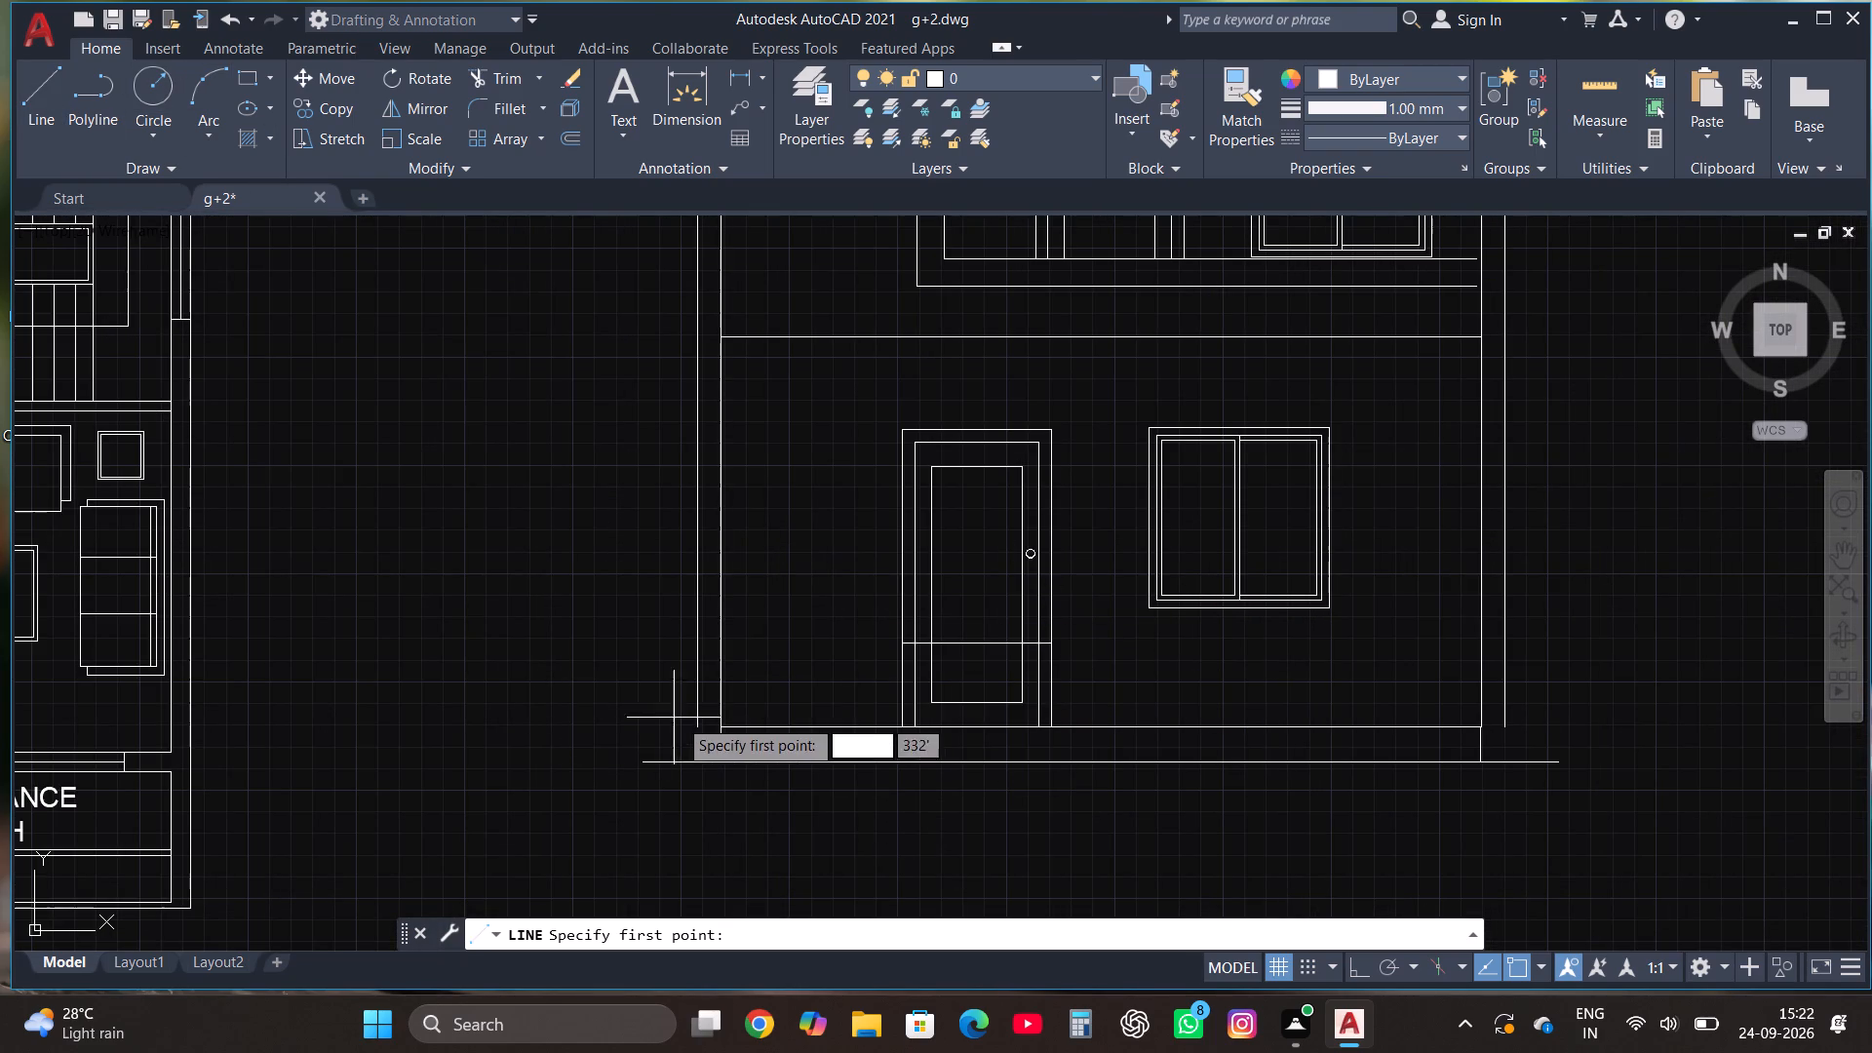
left_click(697, 728)
left_click(697, 808)
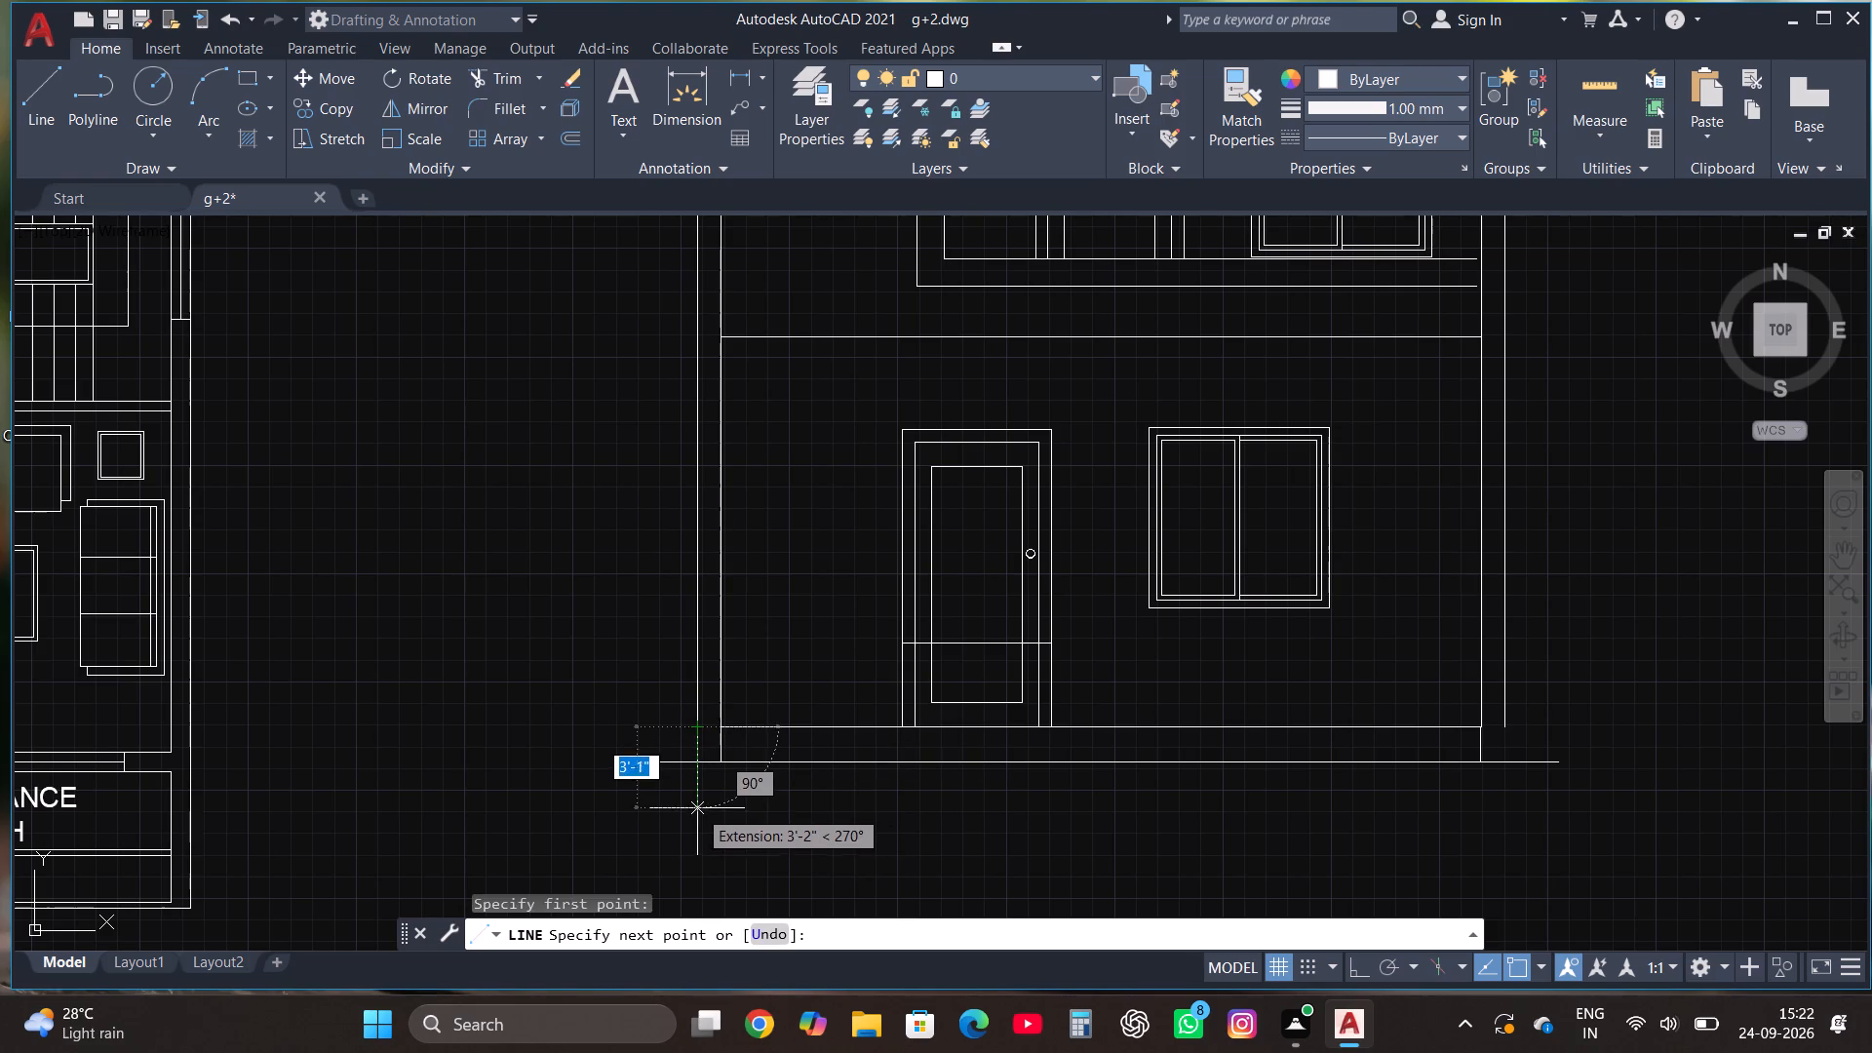
key("Escape")
With ortho mode on, draw a vertical line about 3'-8" long from the east outer wall line's lower end past the ground line.
left_click(38, 97)
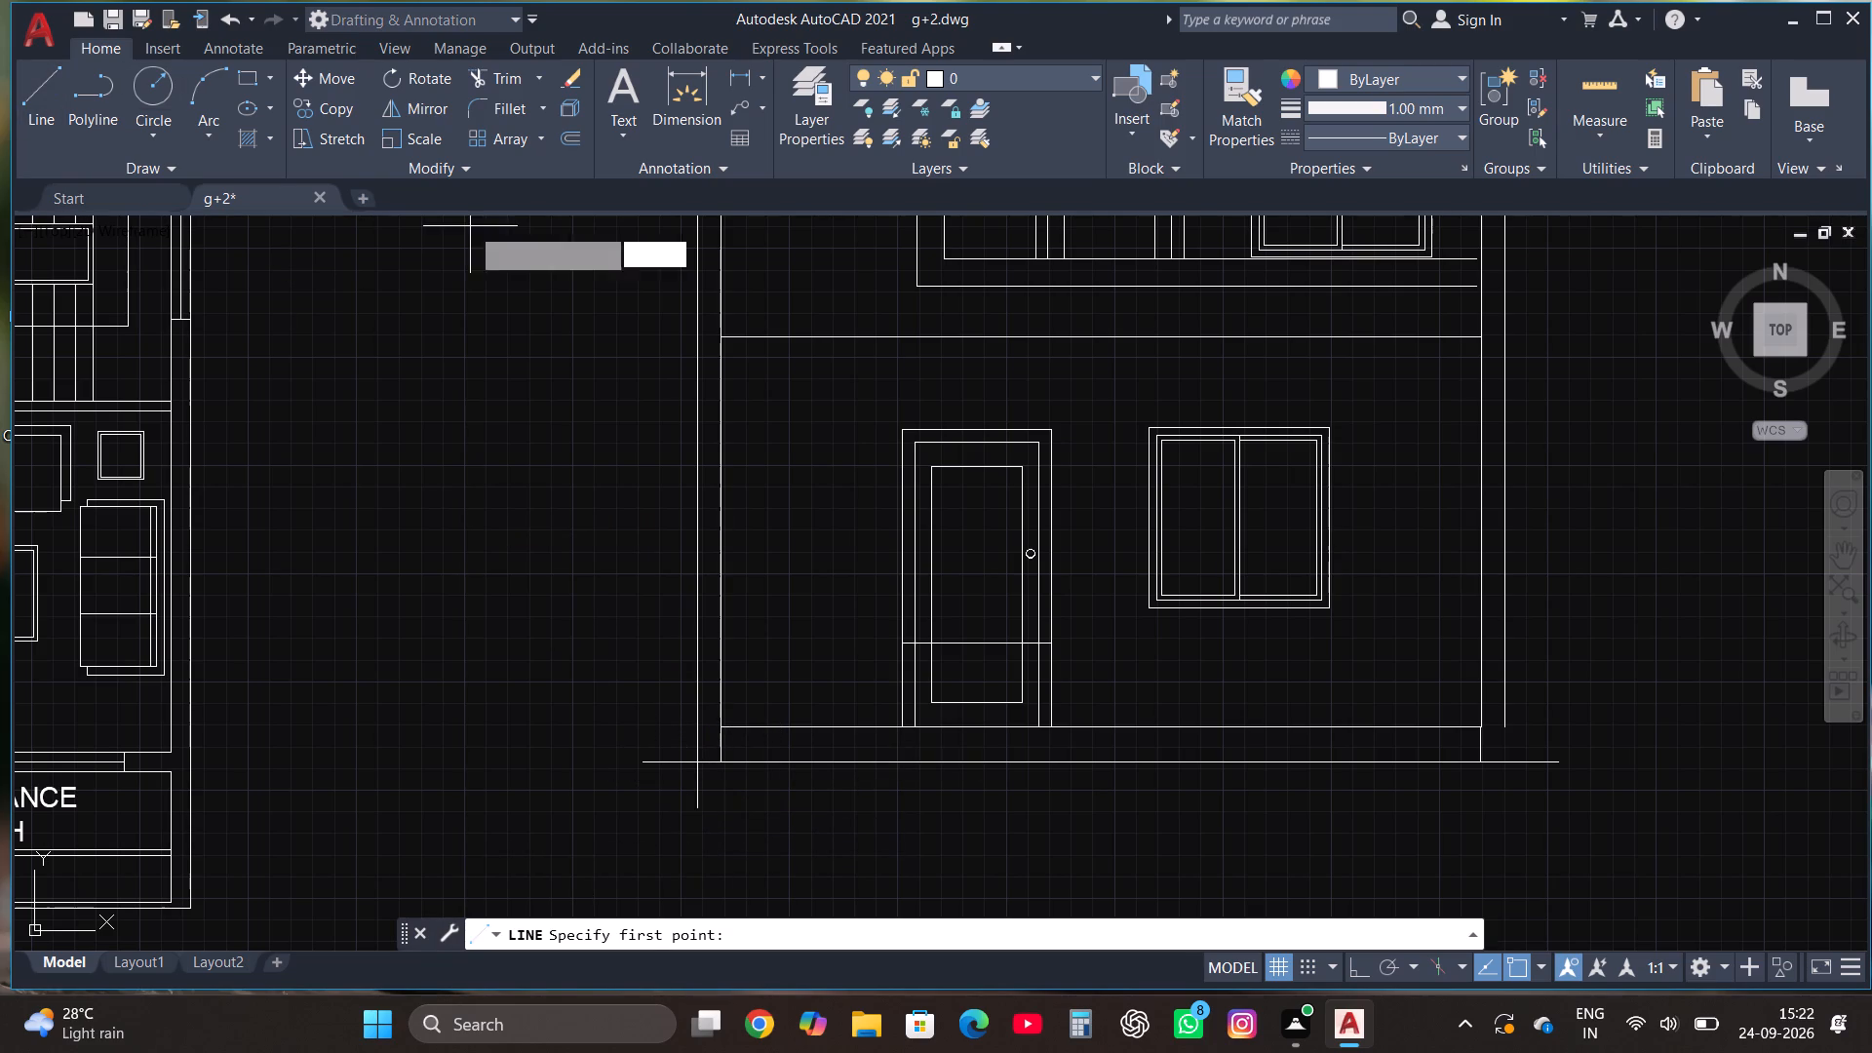
left_click(1504, 729)
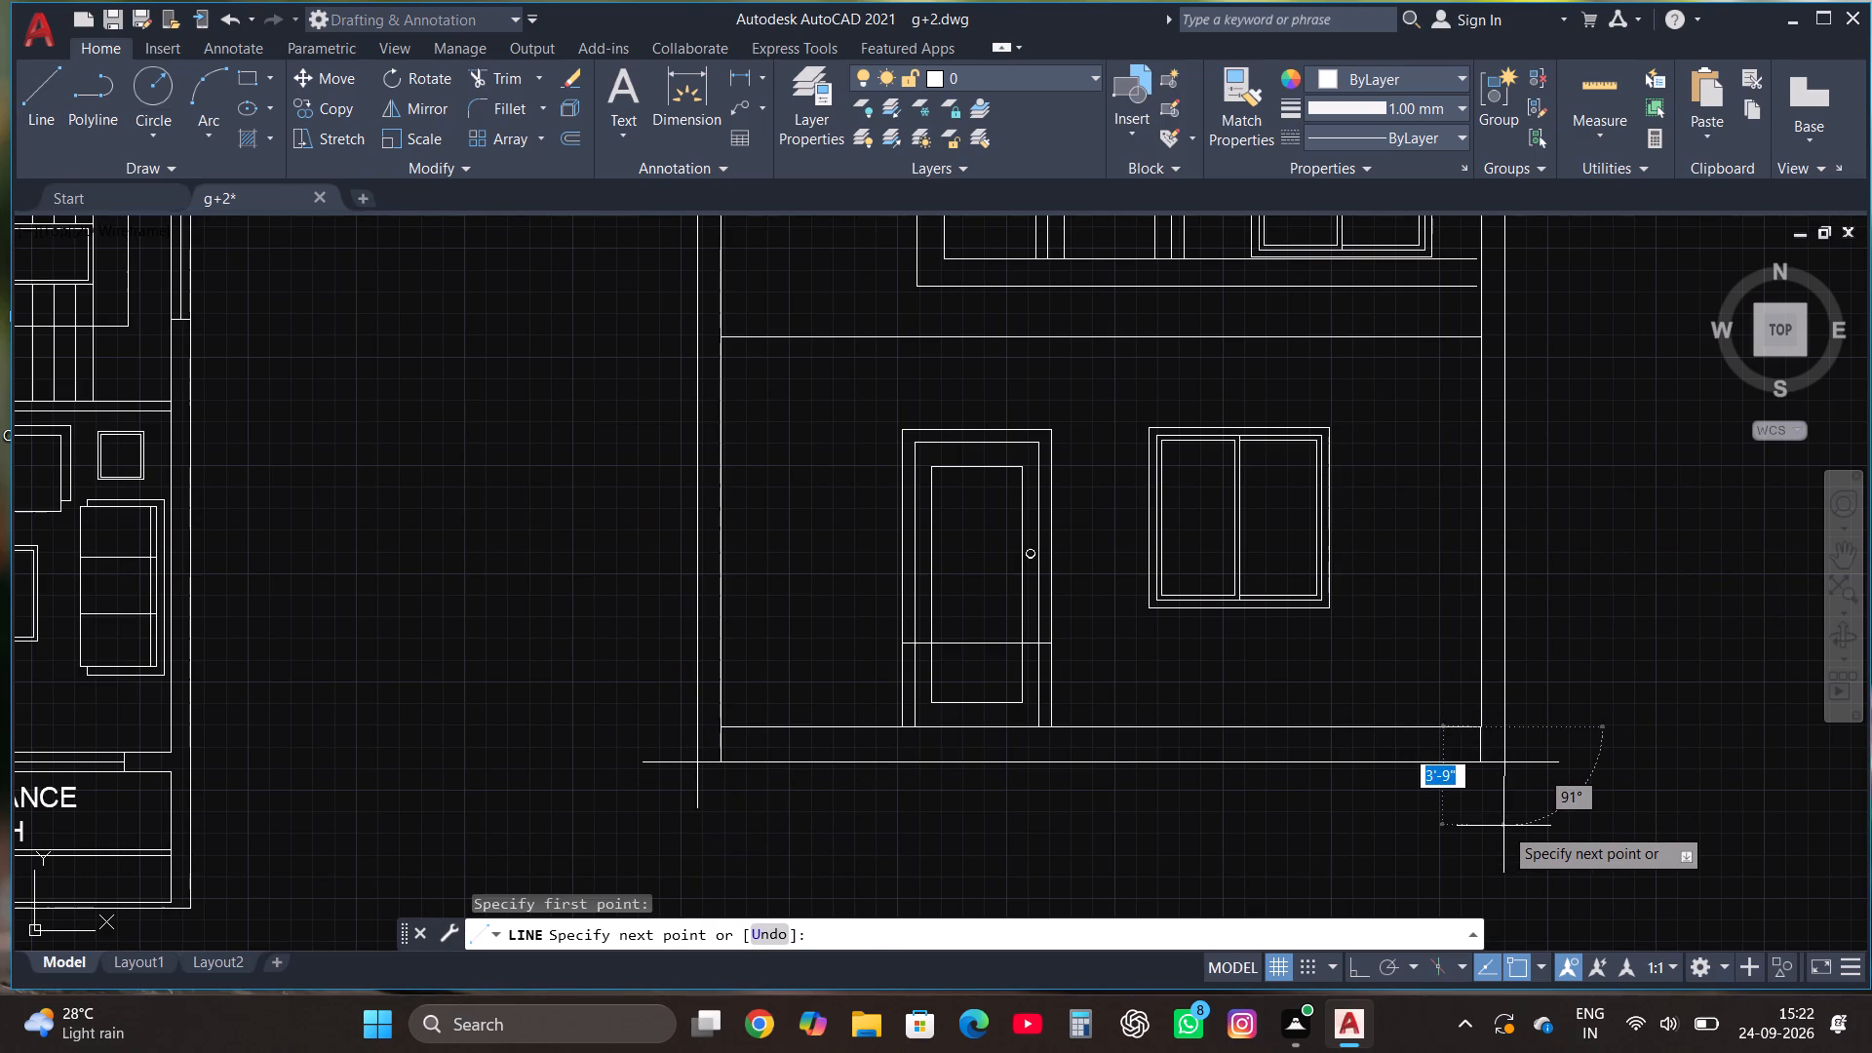
key("F8")
left_click(1503, 826)
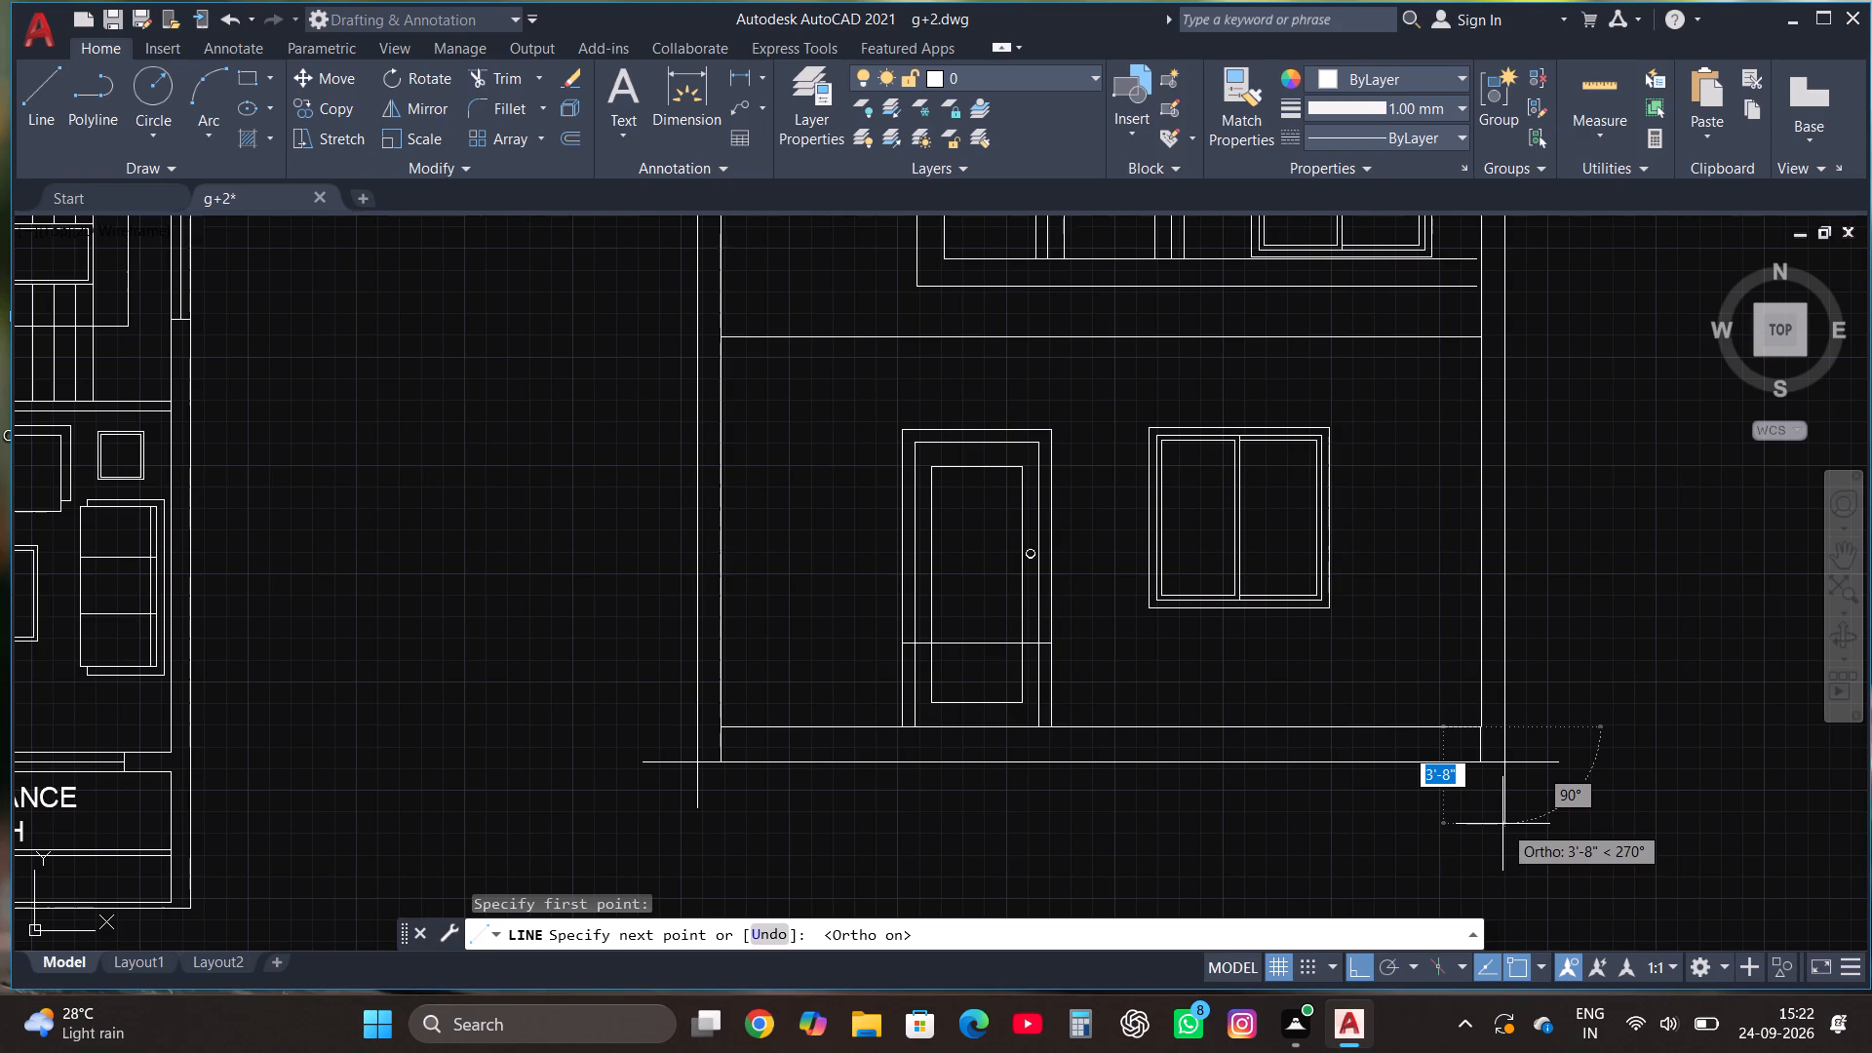
key("Escape")
left_click(35, 89)
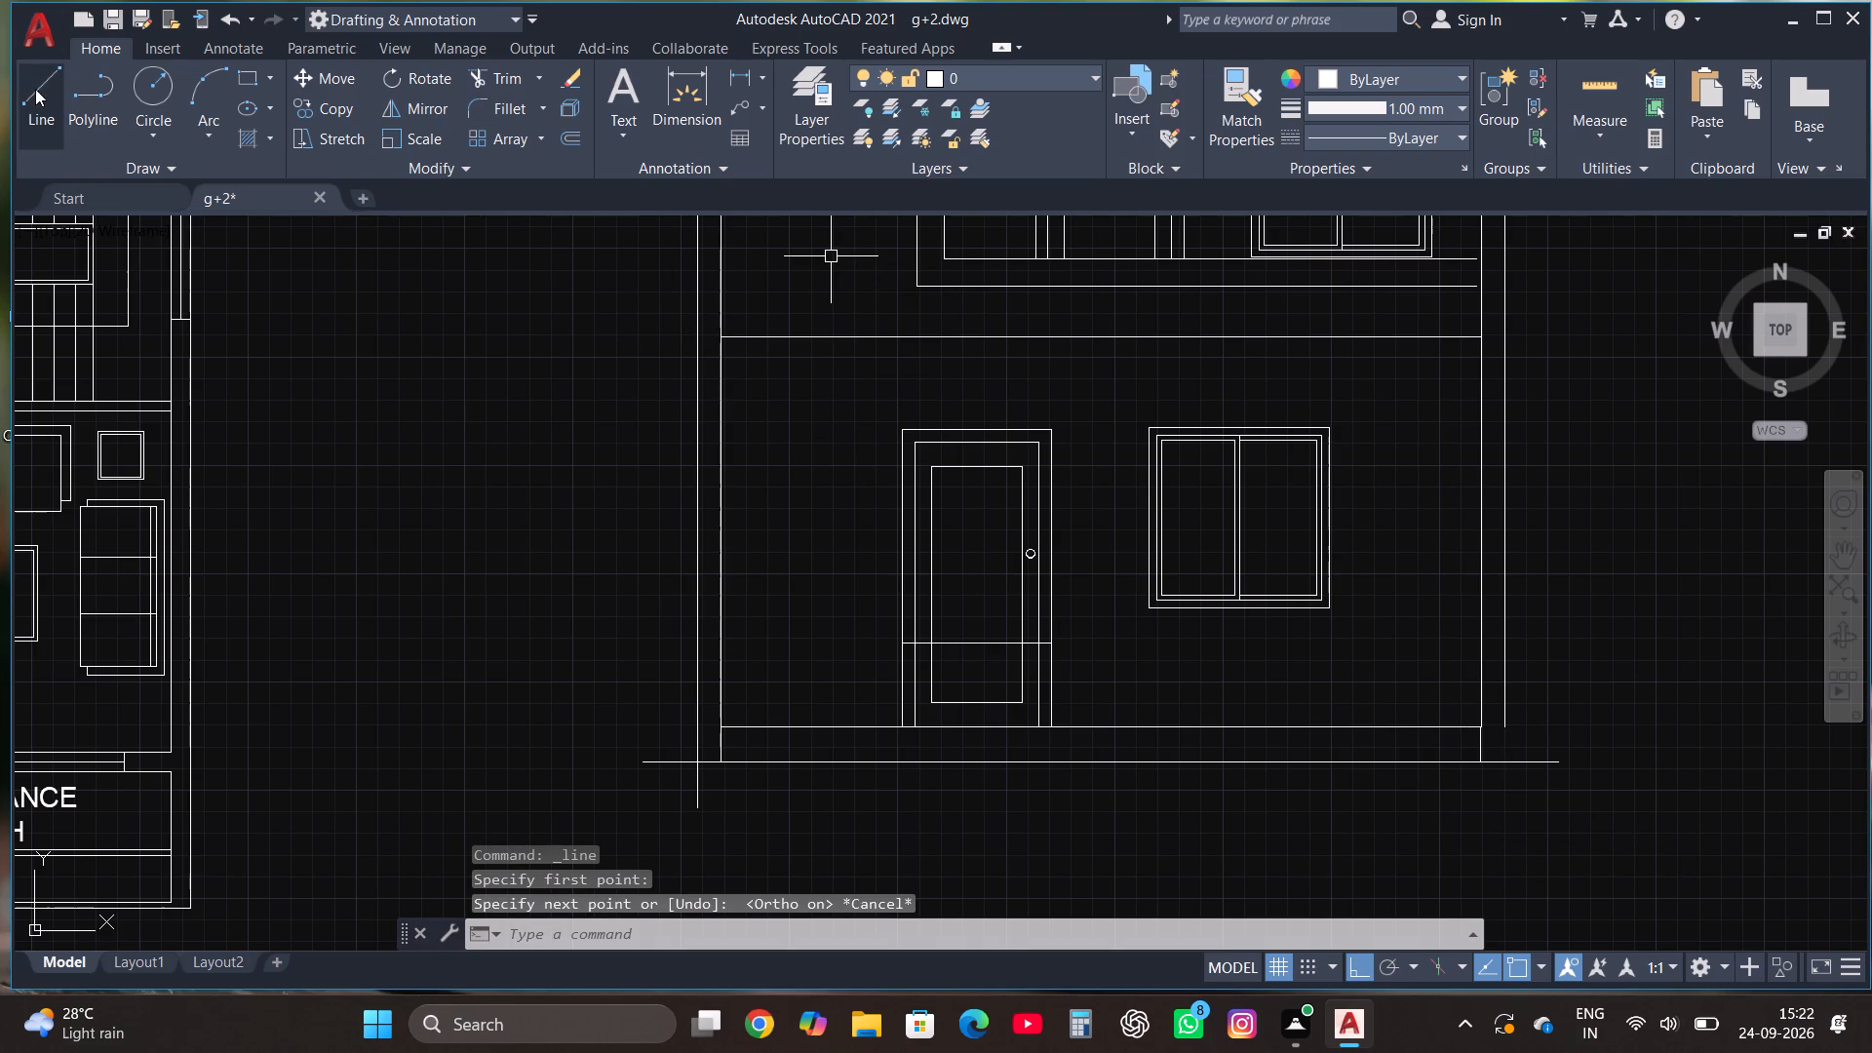
left_click(1503, 728)
left_click(1501, 822)
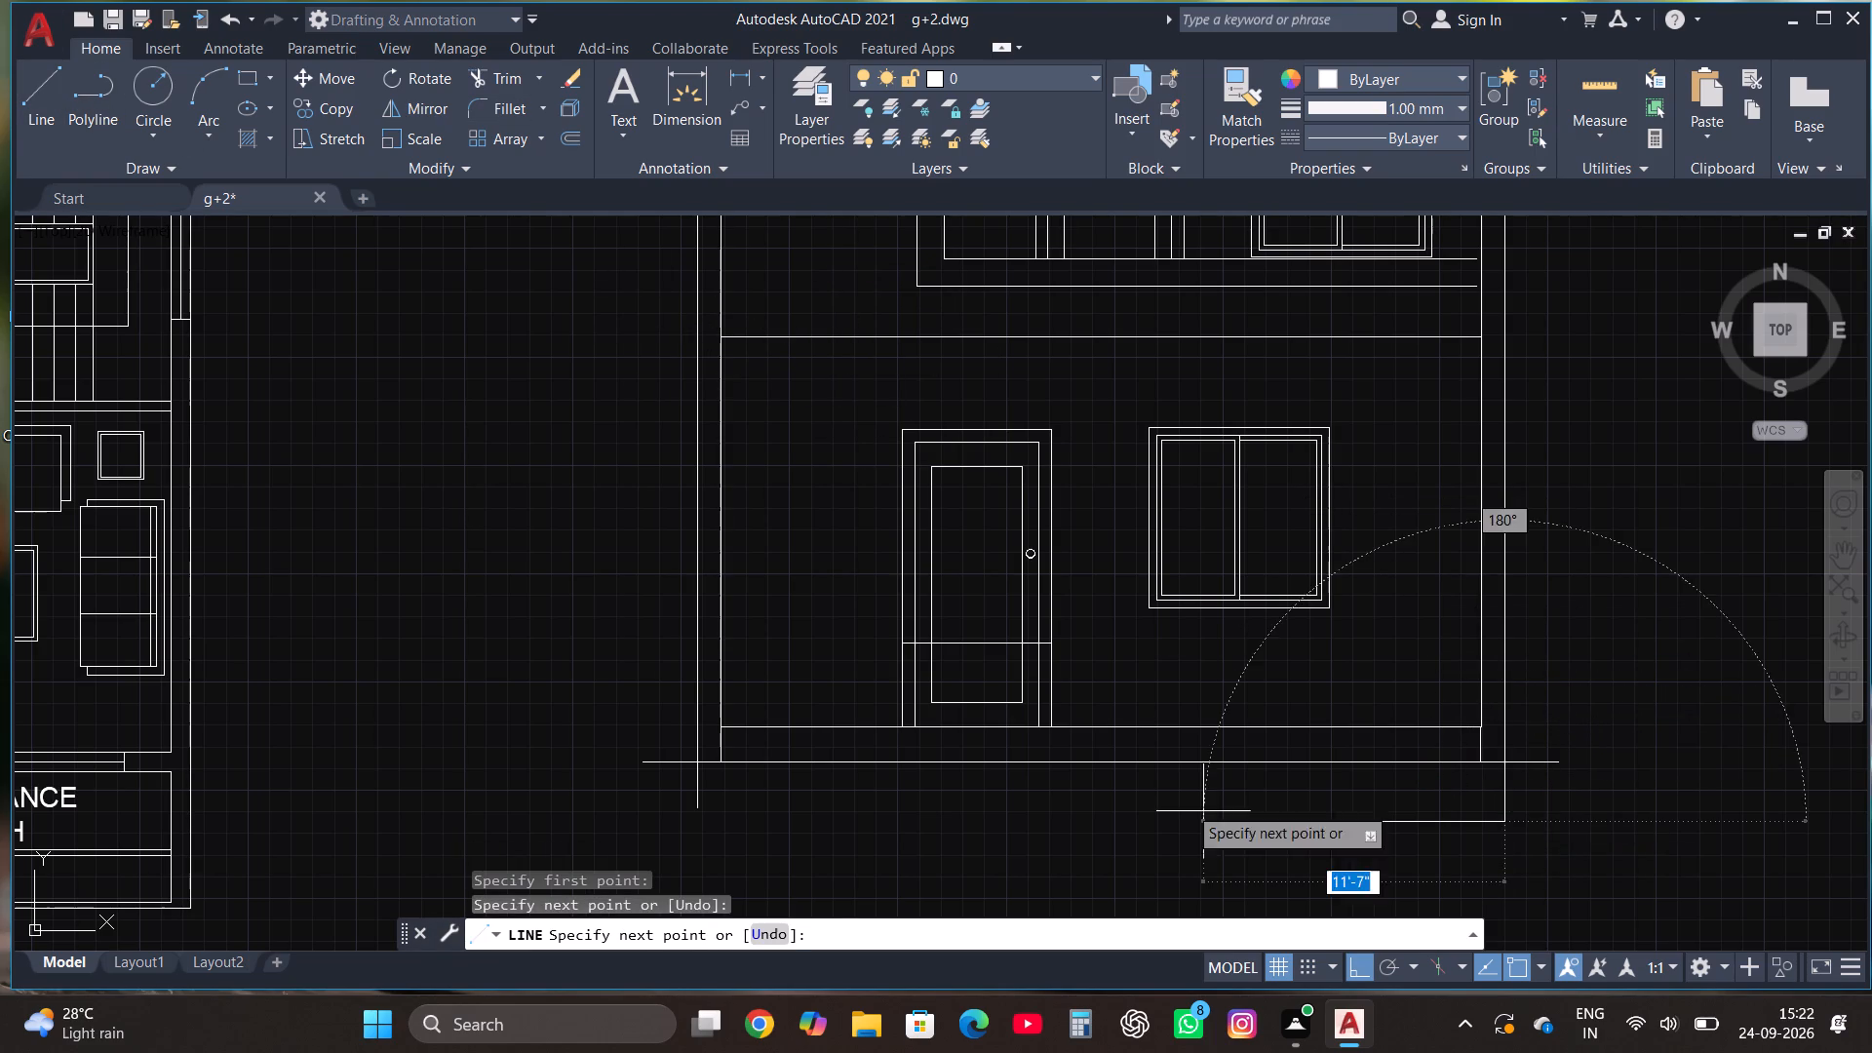
Trim both outer wall lines below the ground line, and the inner wall lines between the floor line and ground line.
left_click(505, 77)
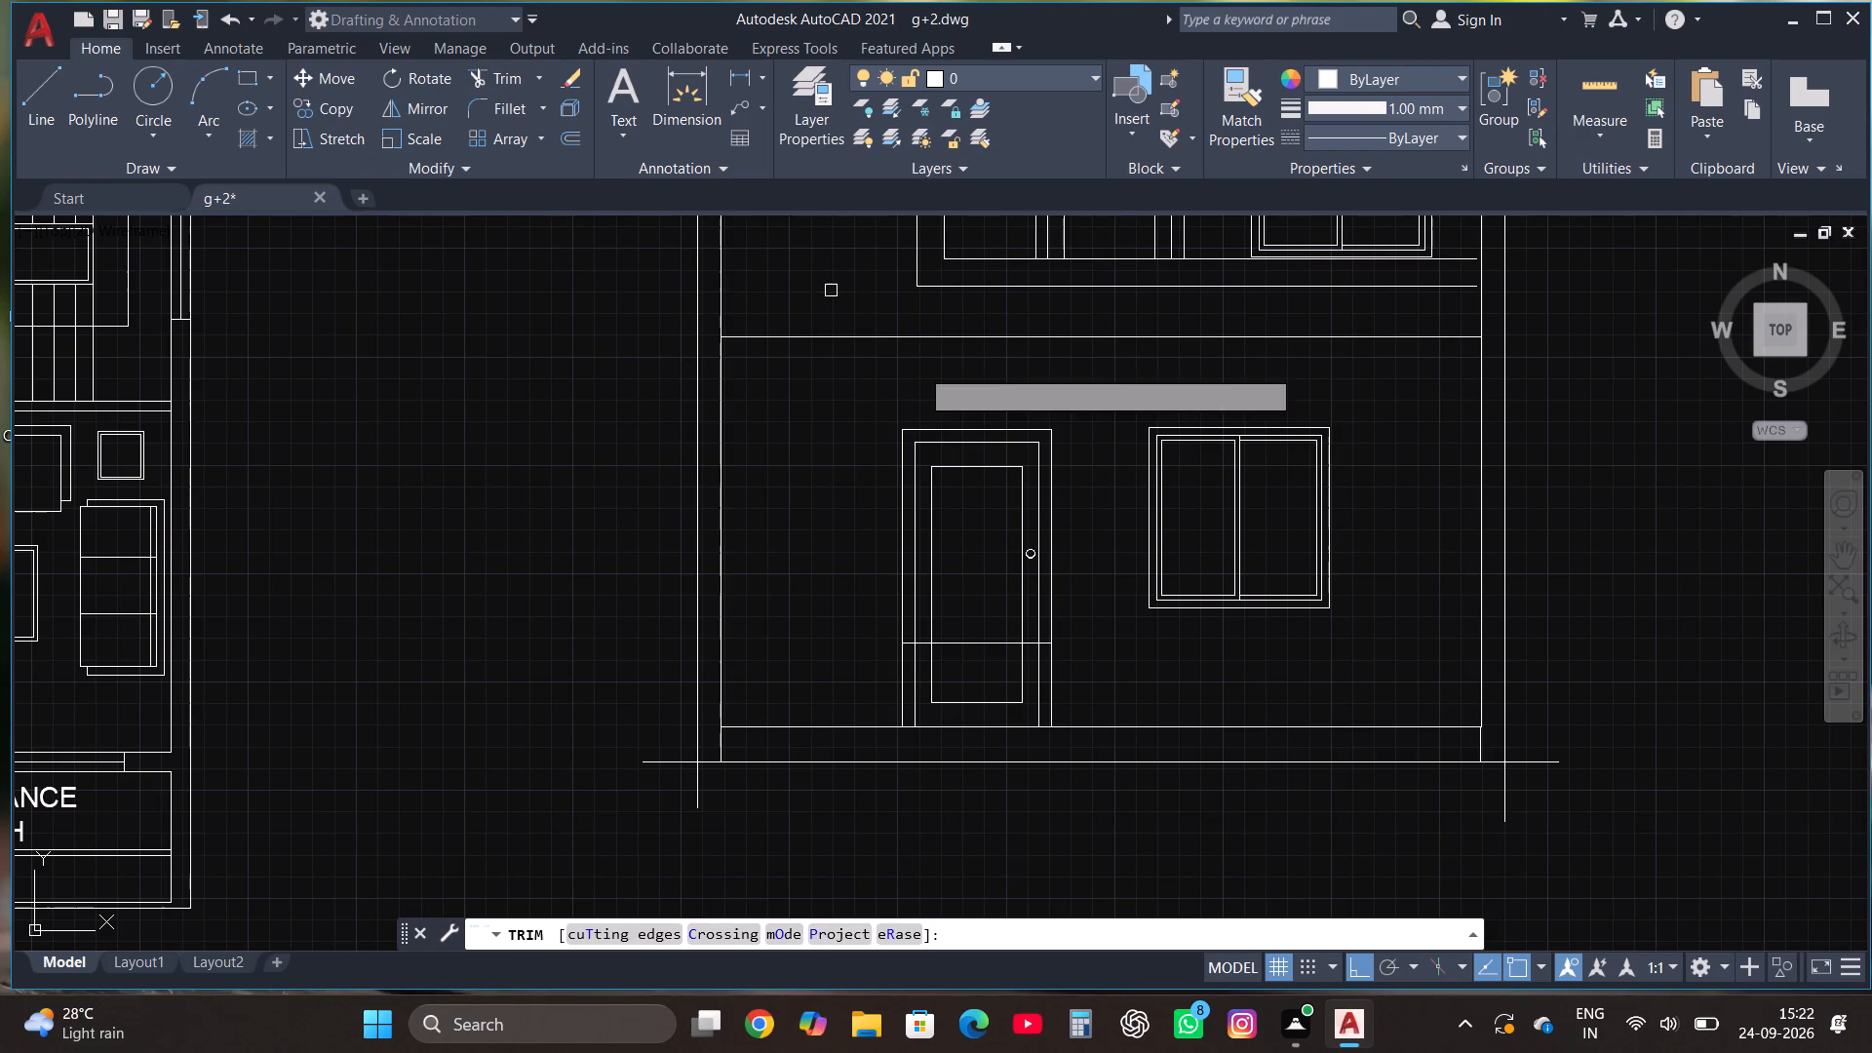
left_click(1505, 798)
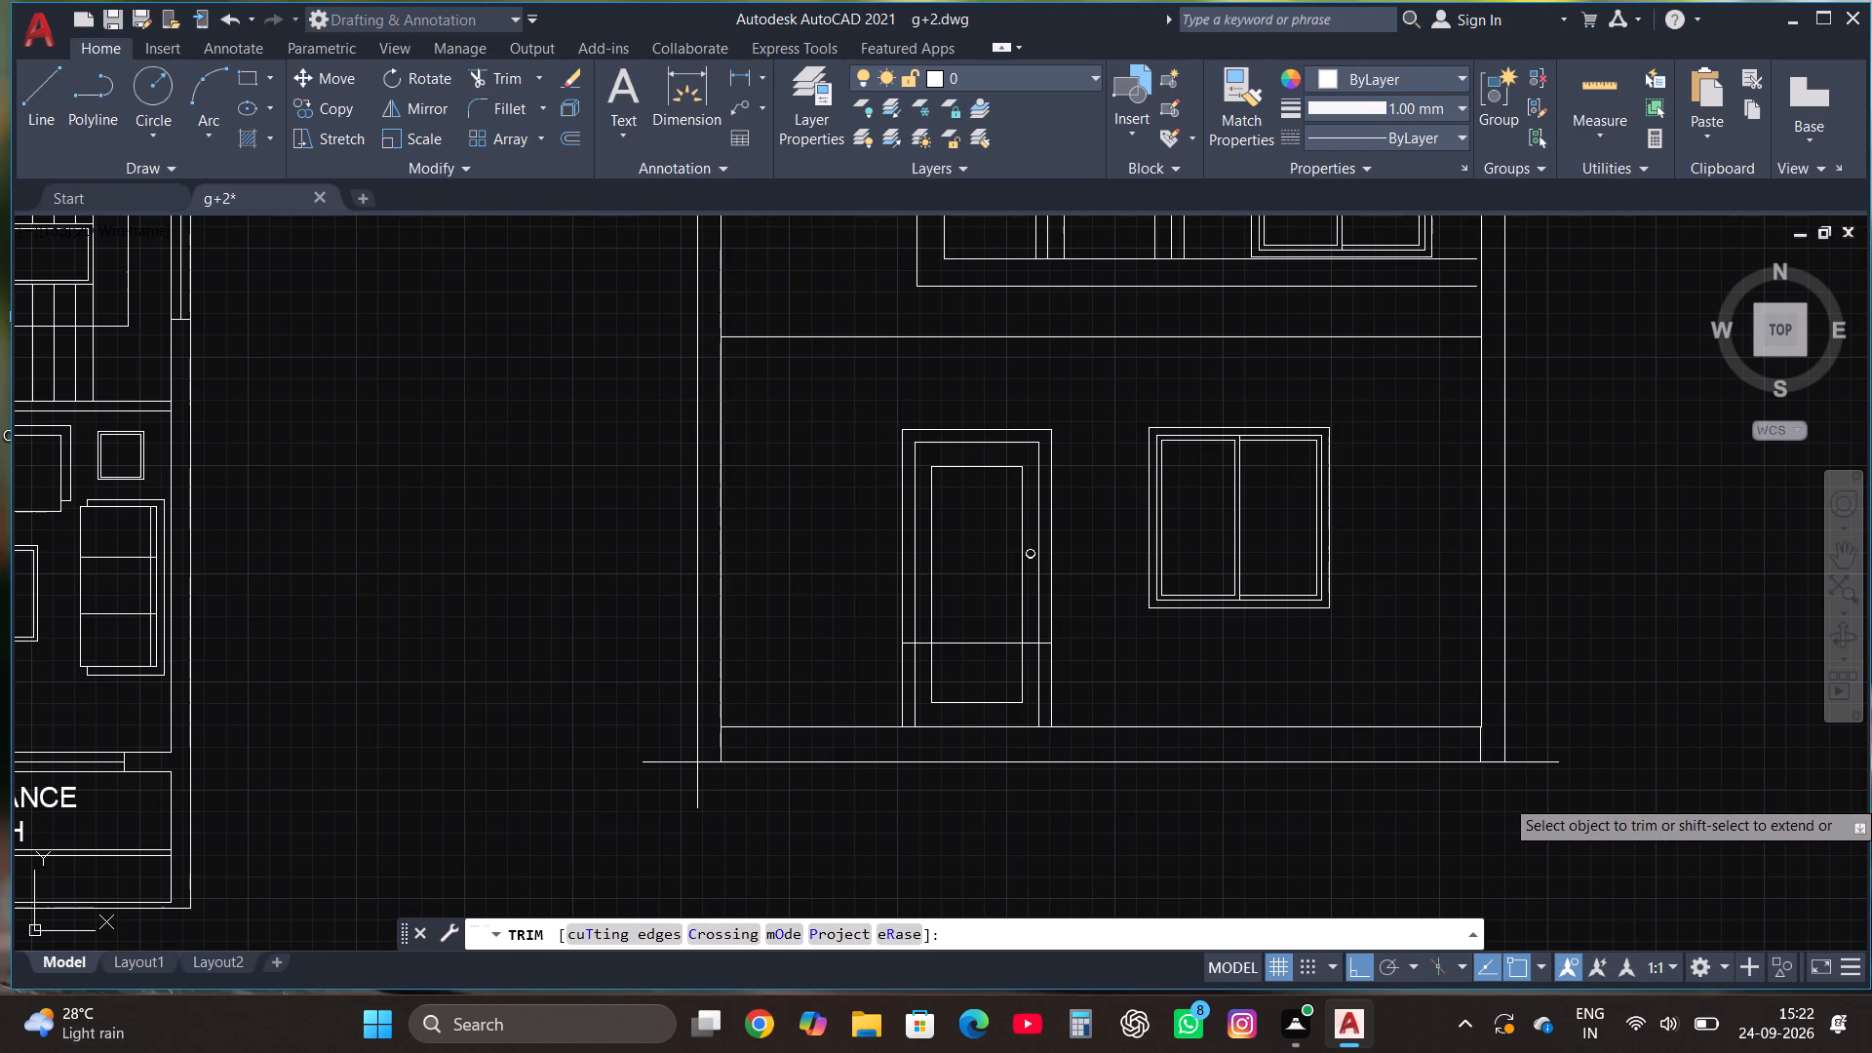
left_click(689, 794)
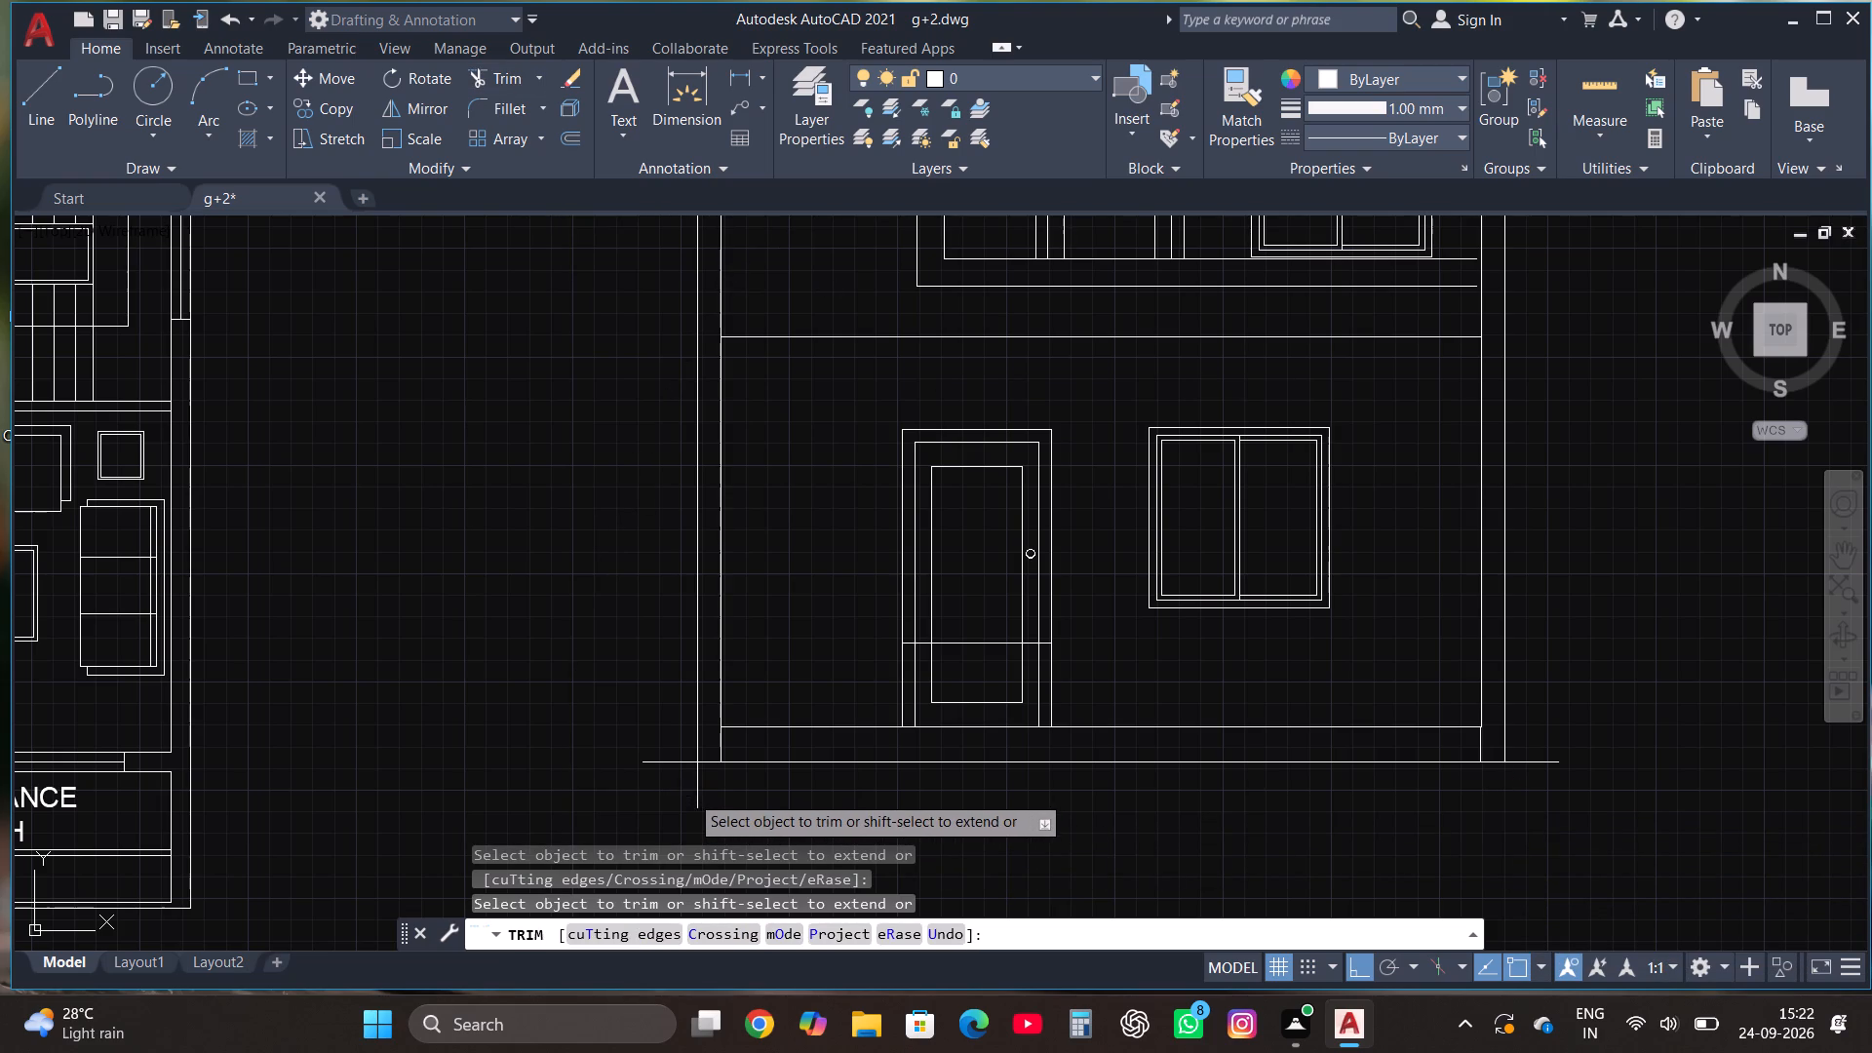
left_click(738, 794)
left_click(721, 743)
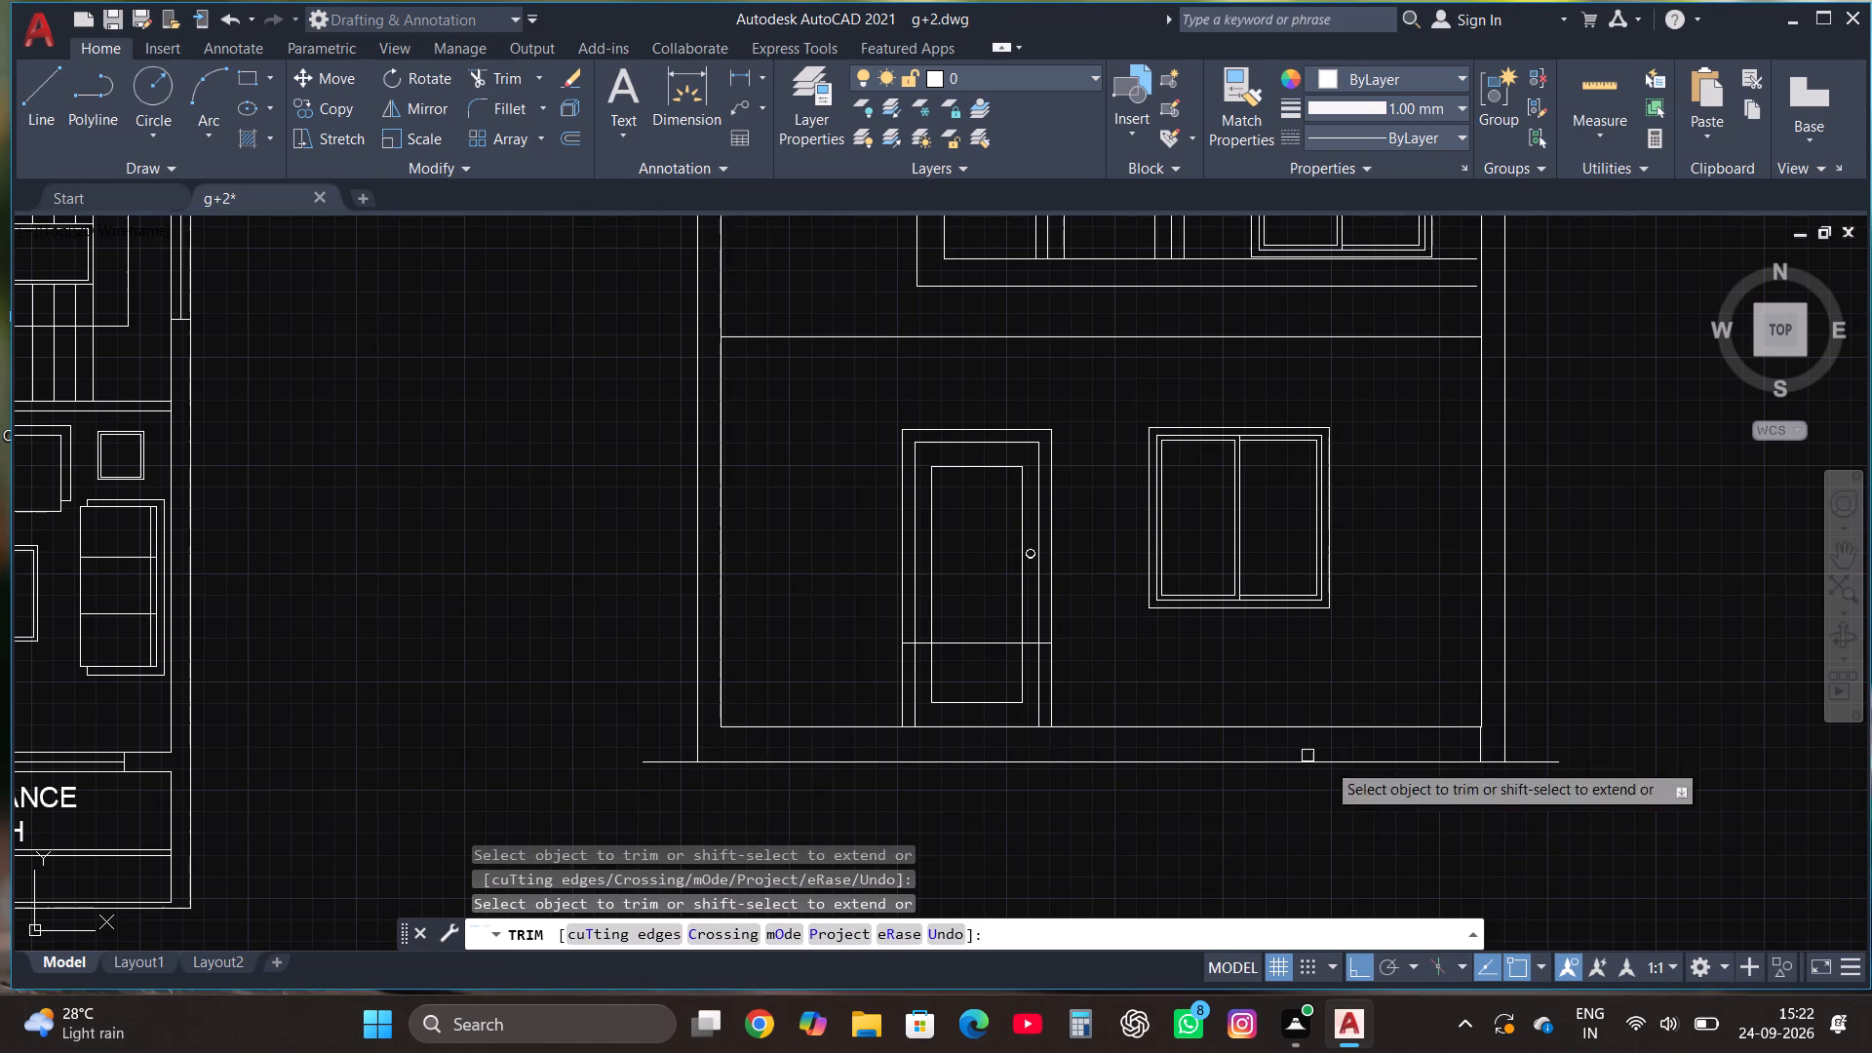
left_click(1483, 743)
scroll(1268, 857, "down", 2)
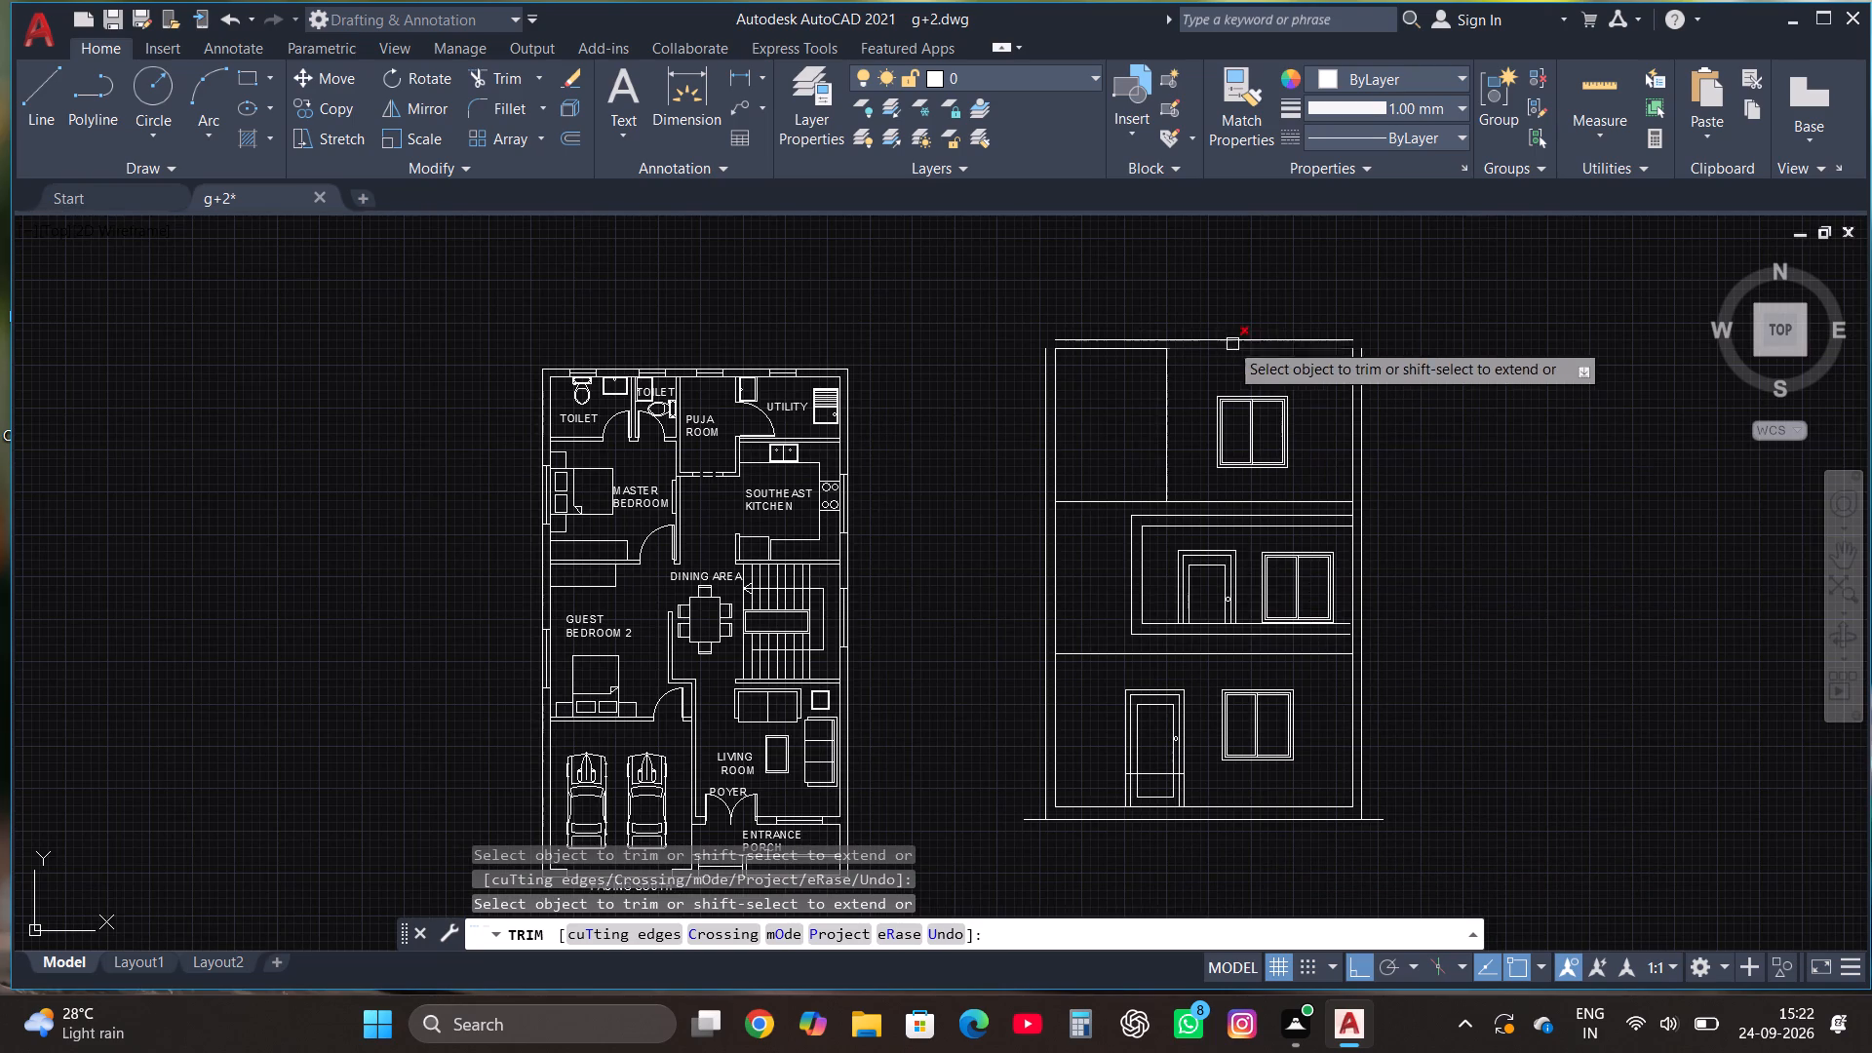
scroll(1199, 293, "up", 3)
key("Escape")
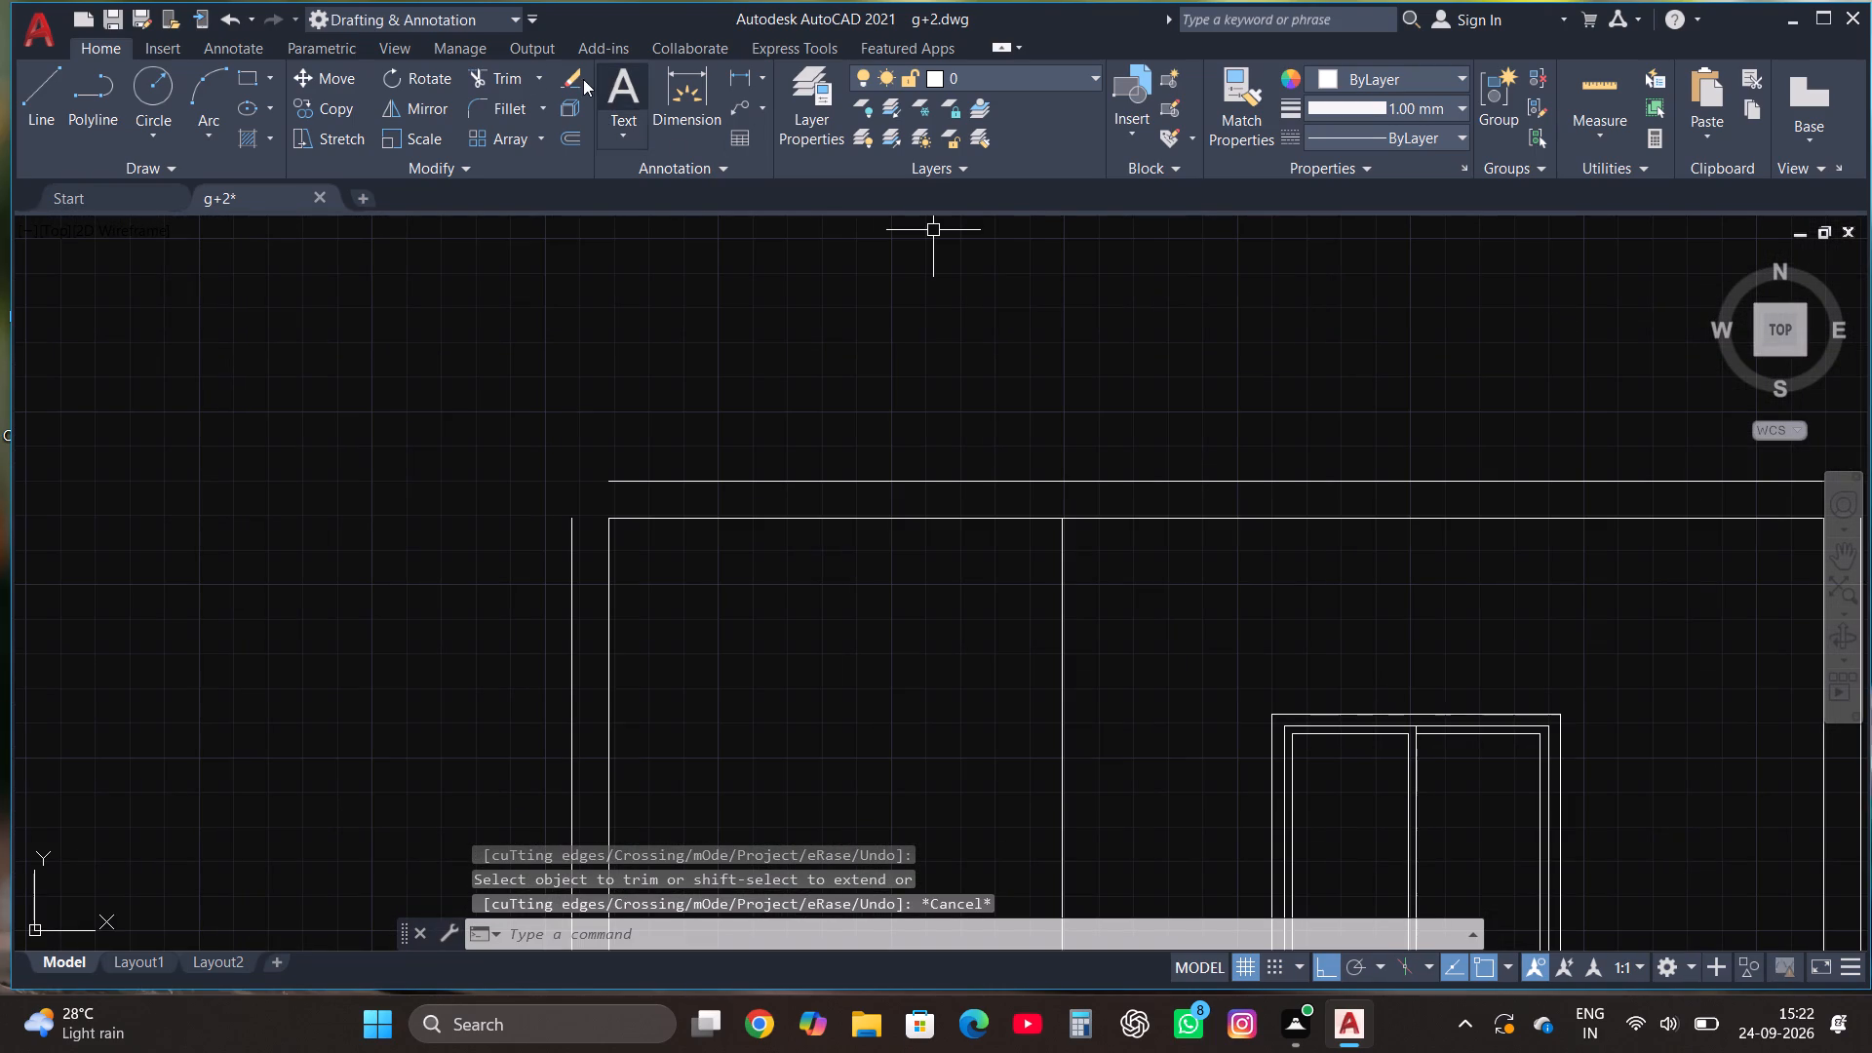
Fillet the offset top line with the west and east outer wall lines to close both upper corners.
left_click(513, 110)
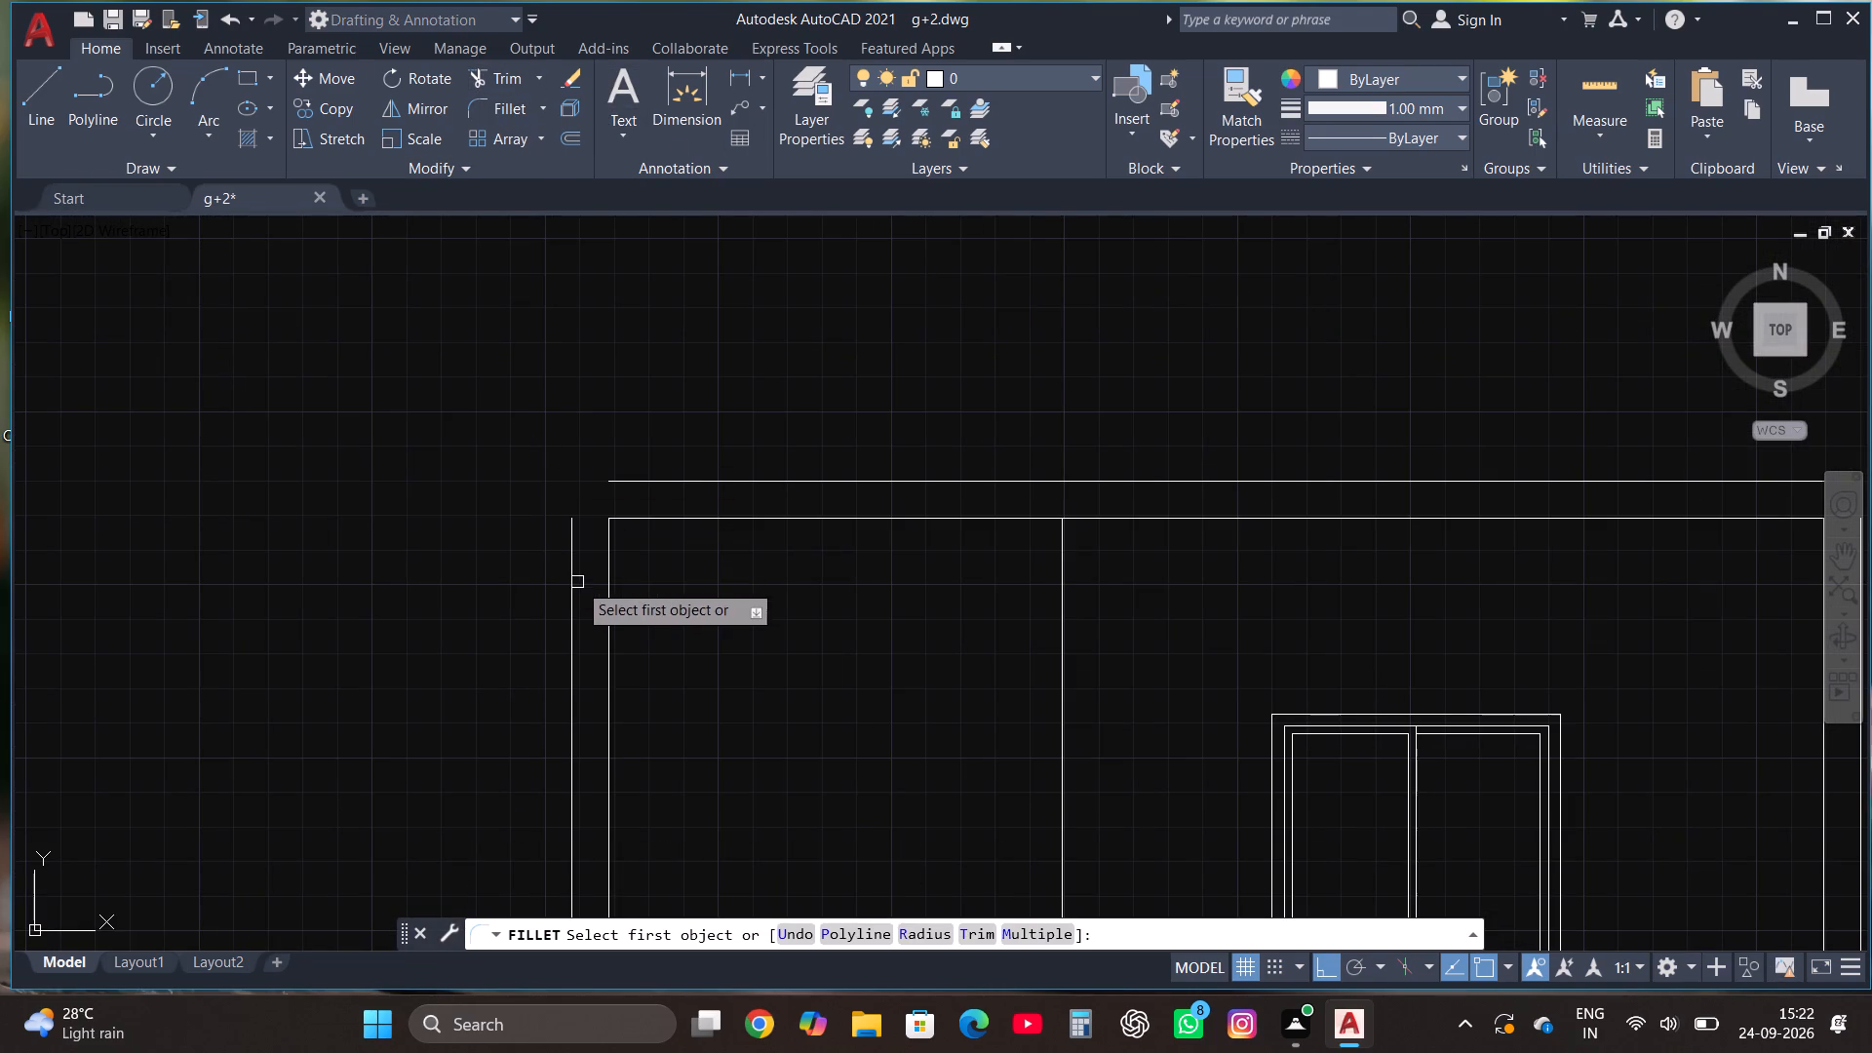
left_click(575, 580)
left_click(643, 485)
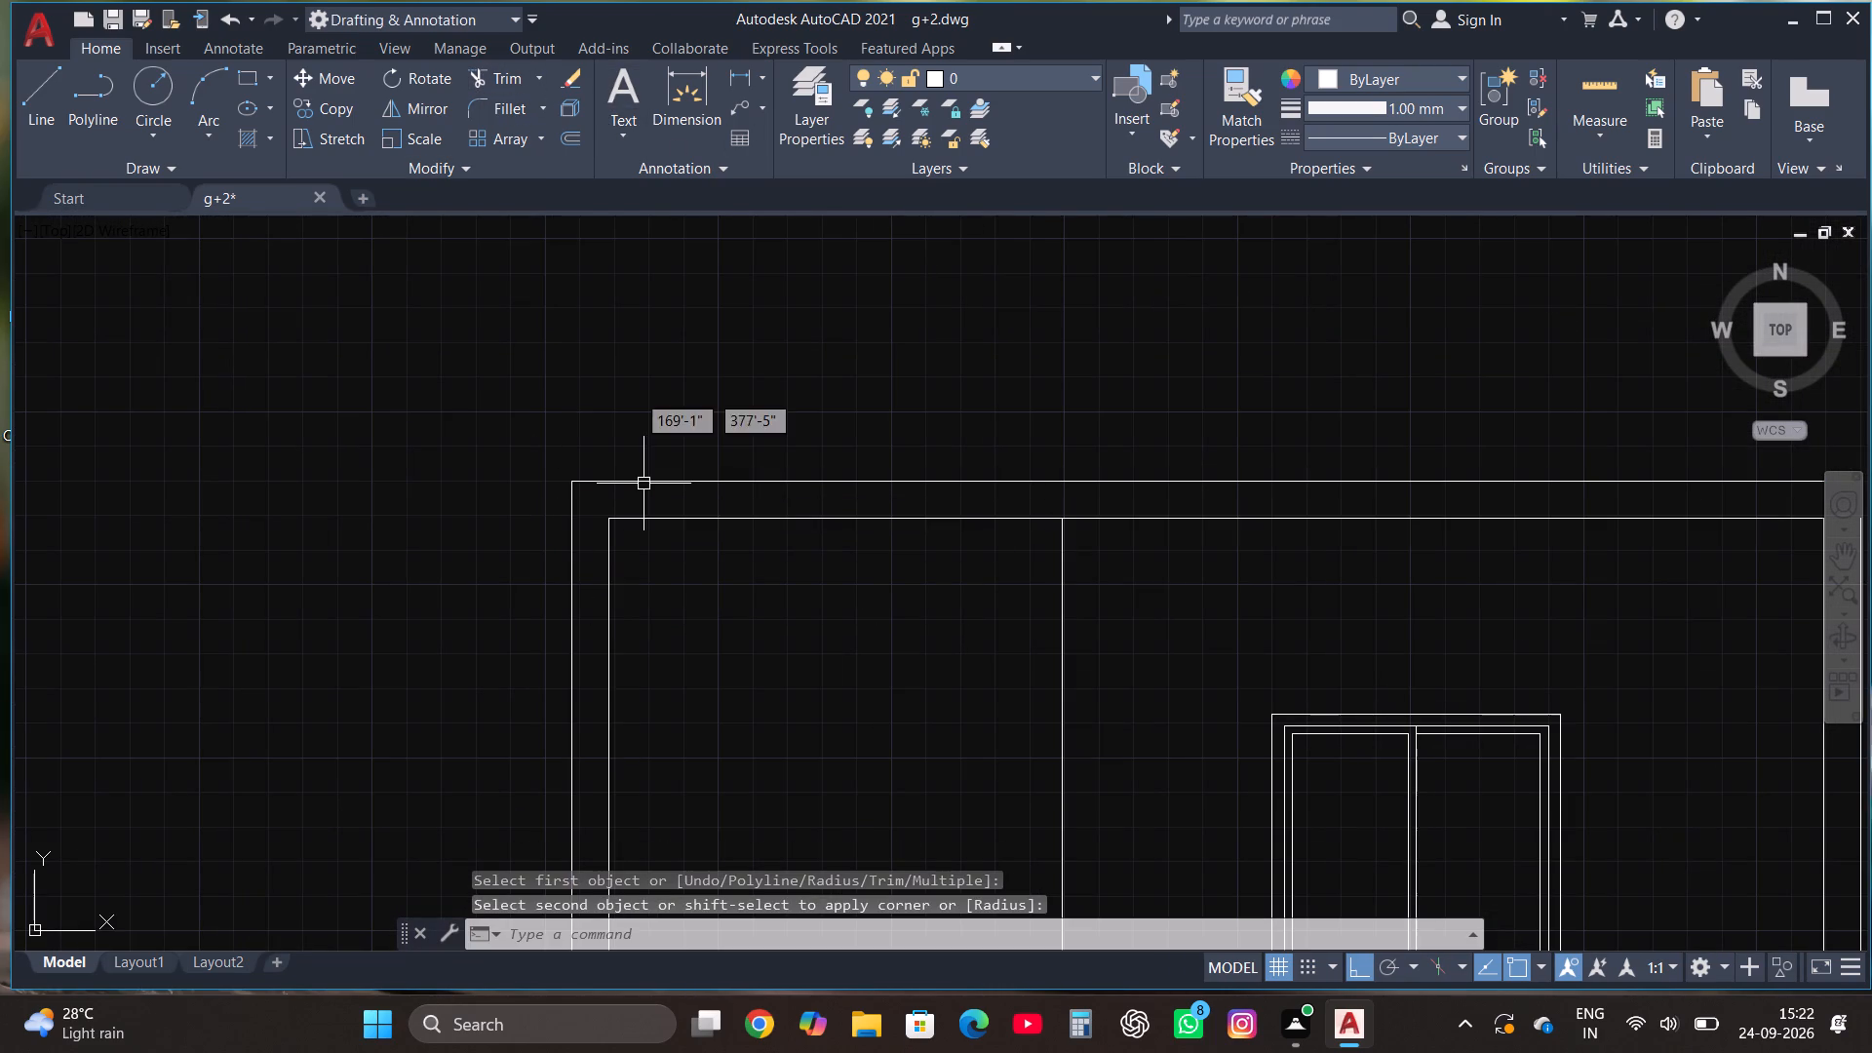
left_click(516, 112)
scroll(695, 413, "down", 2)
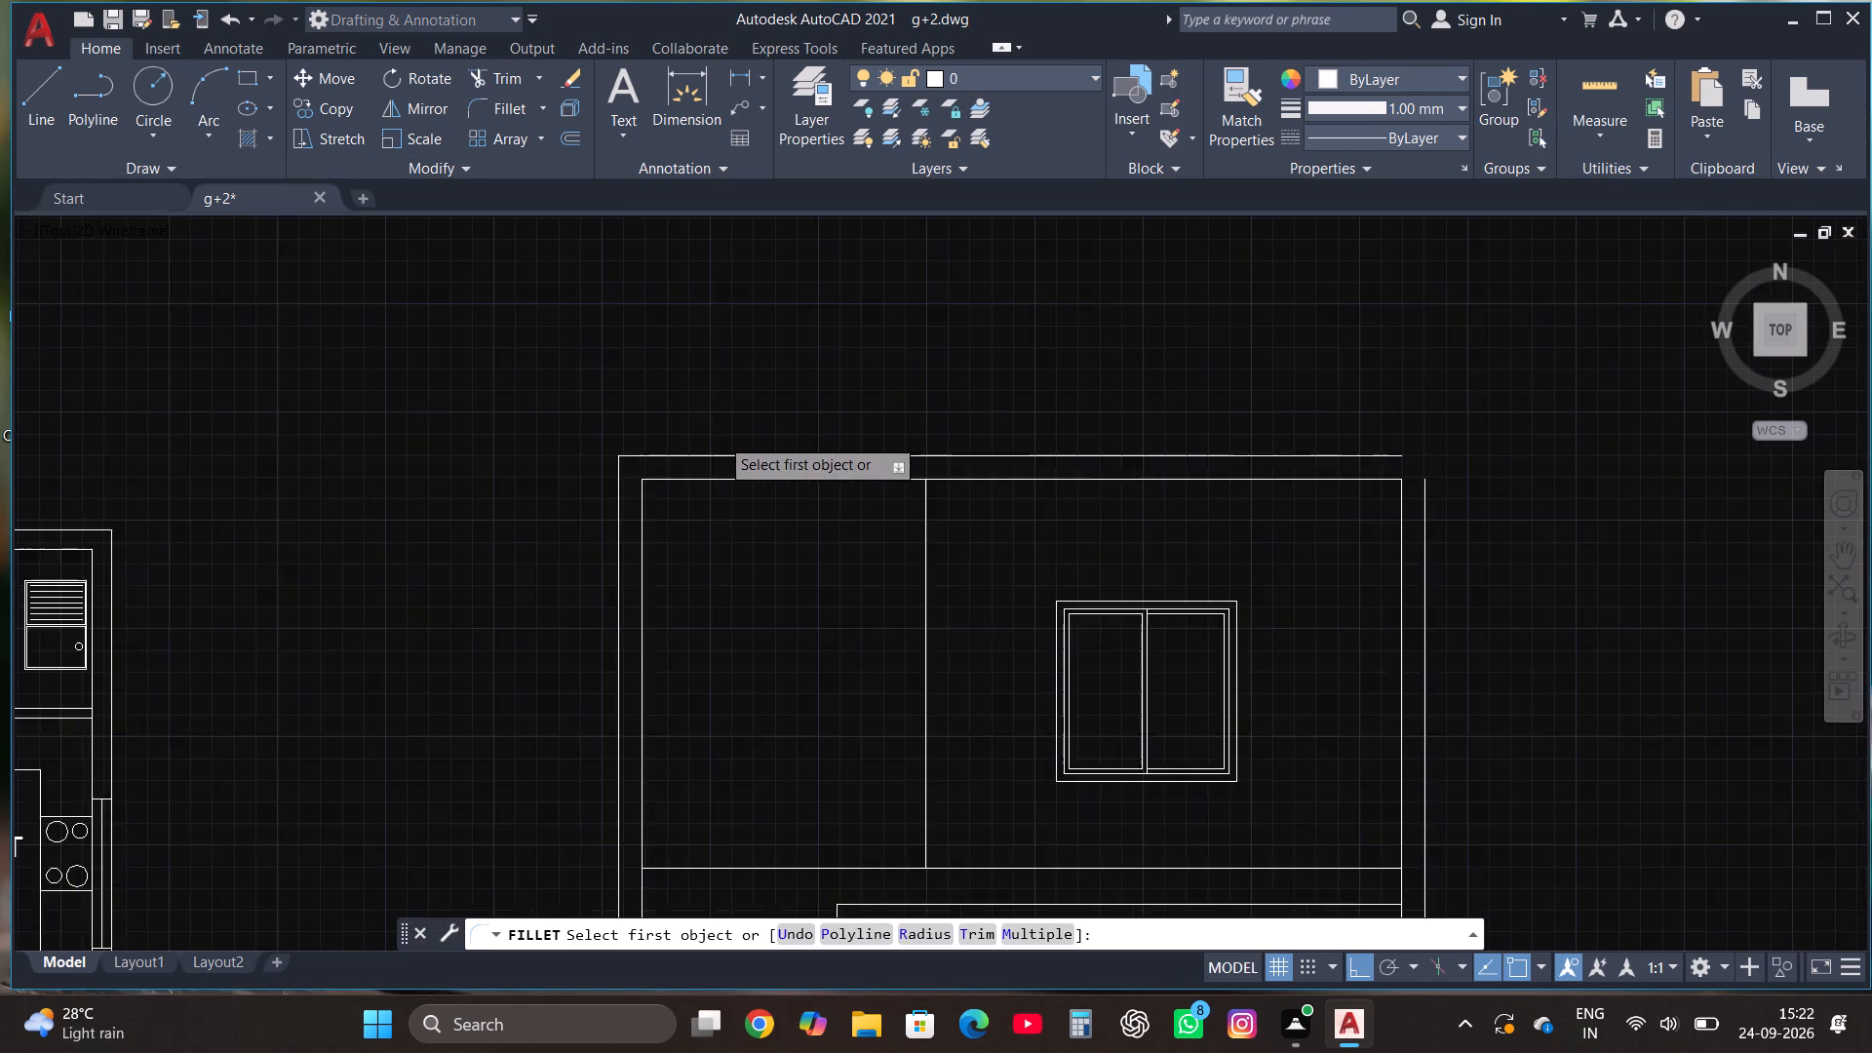
scroll(737, 448, "down", 1)
scroll(902, 483, "up", 2)
left_click(1126, 401)
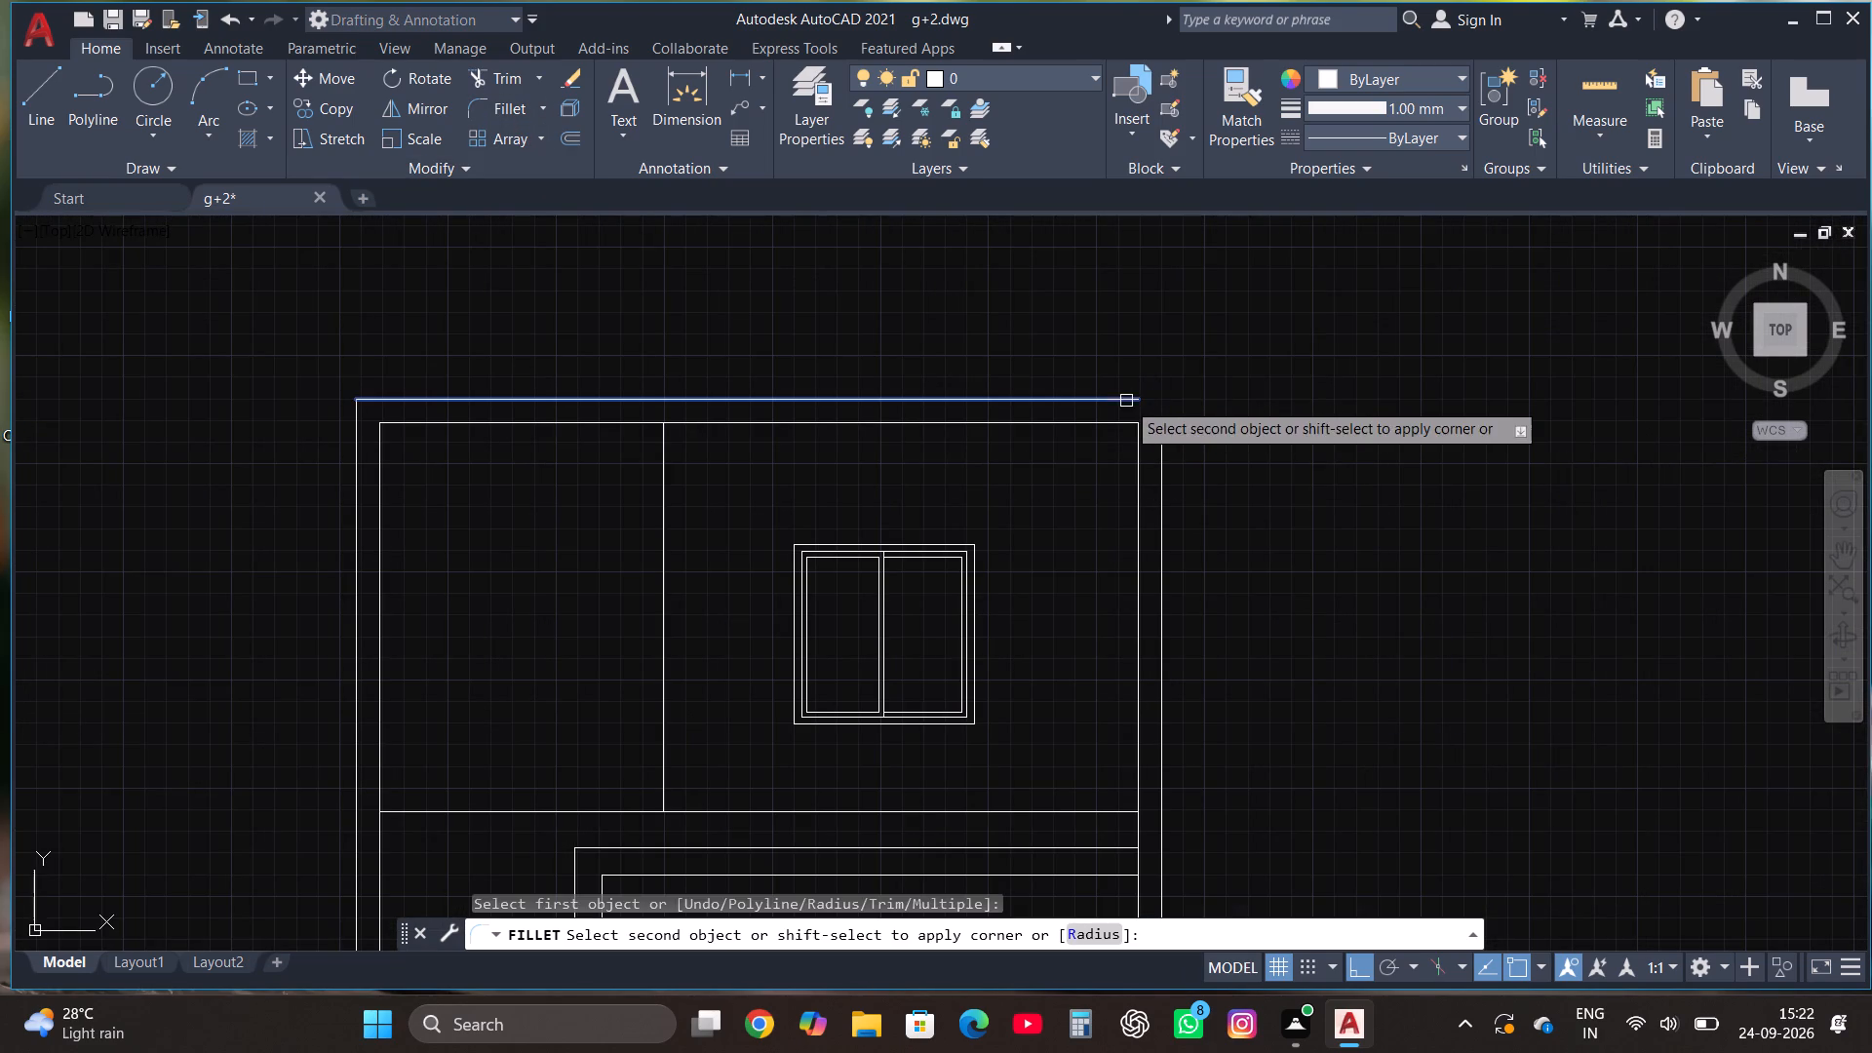
left_click(1158, 481)
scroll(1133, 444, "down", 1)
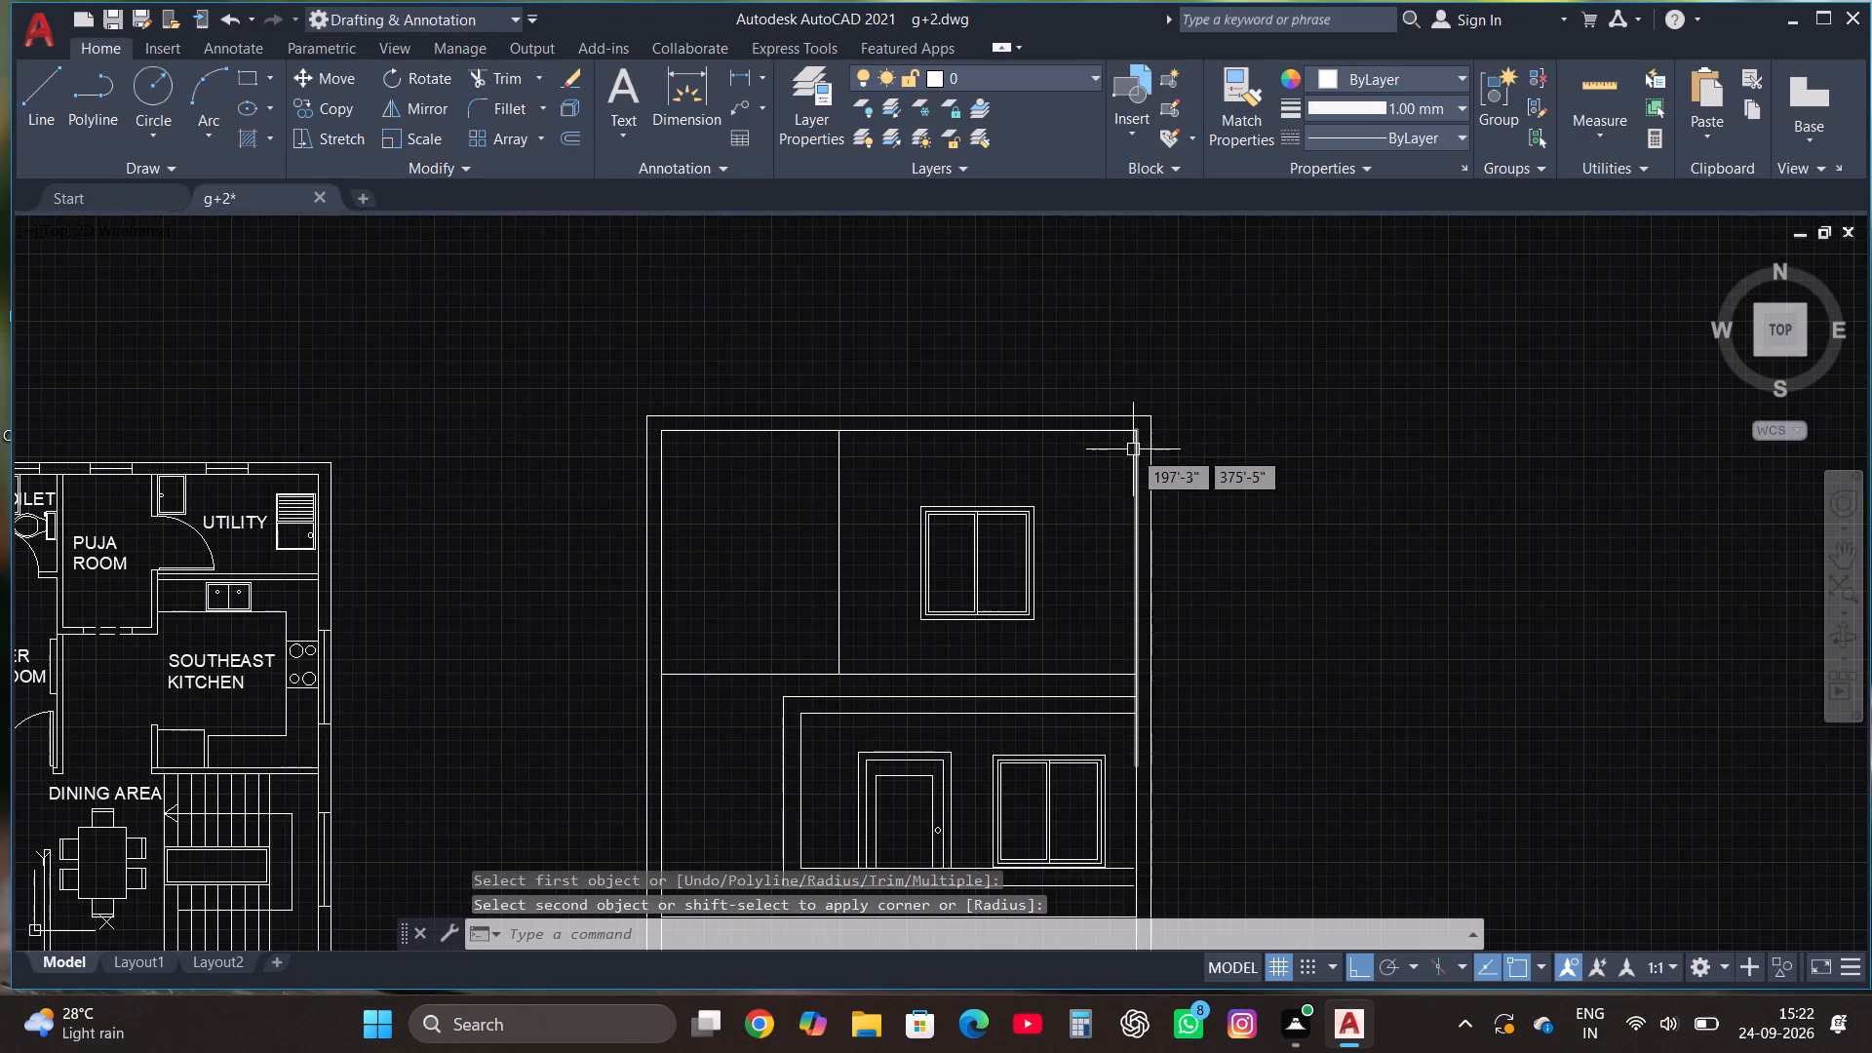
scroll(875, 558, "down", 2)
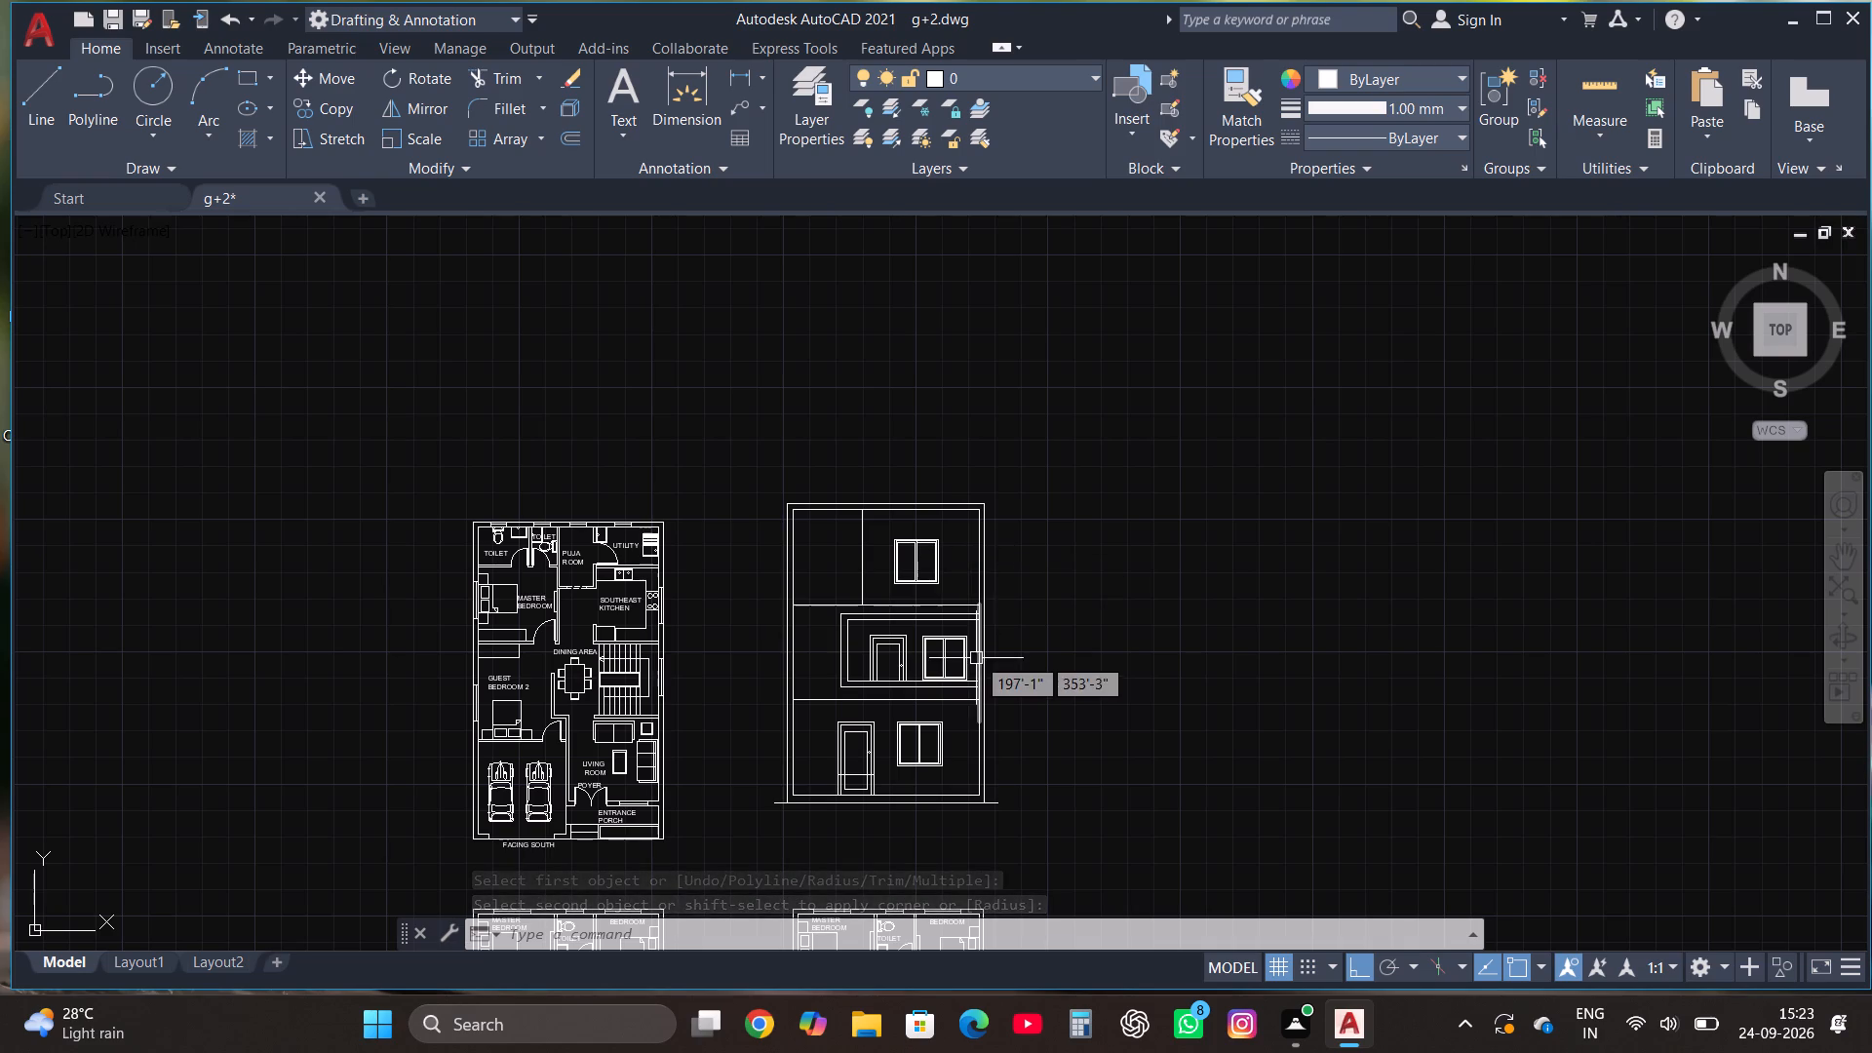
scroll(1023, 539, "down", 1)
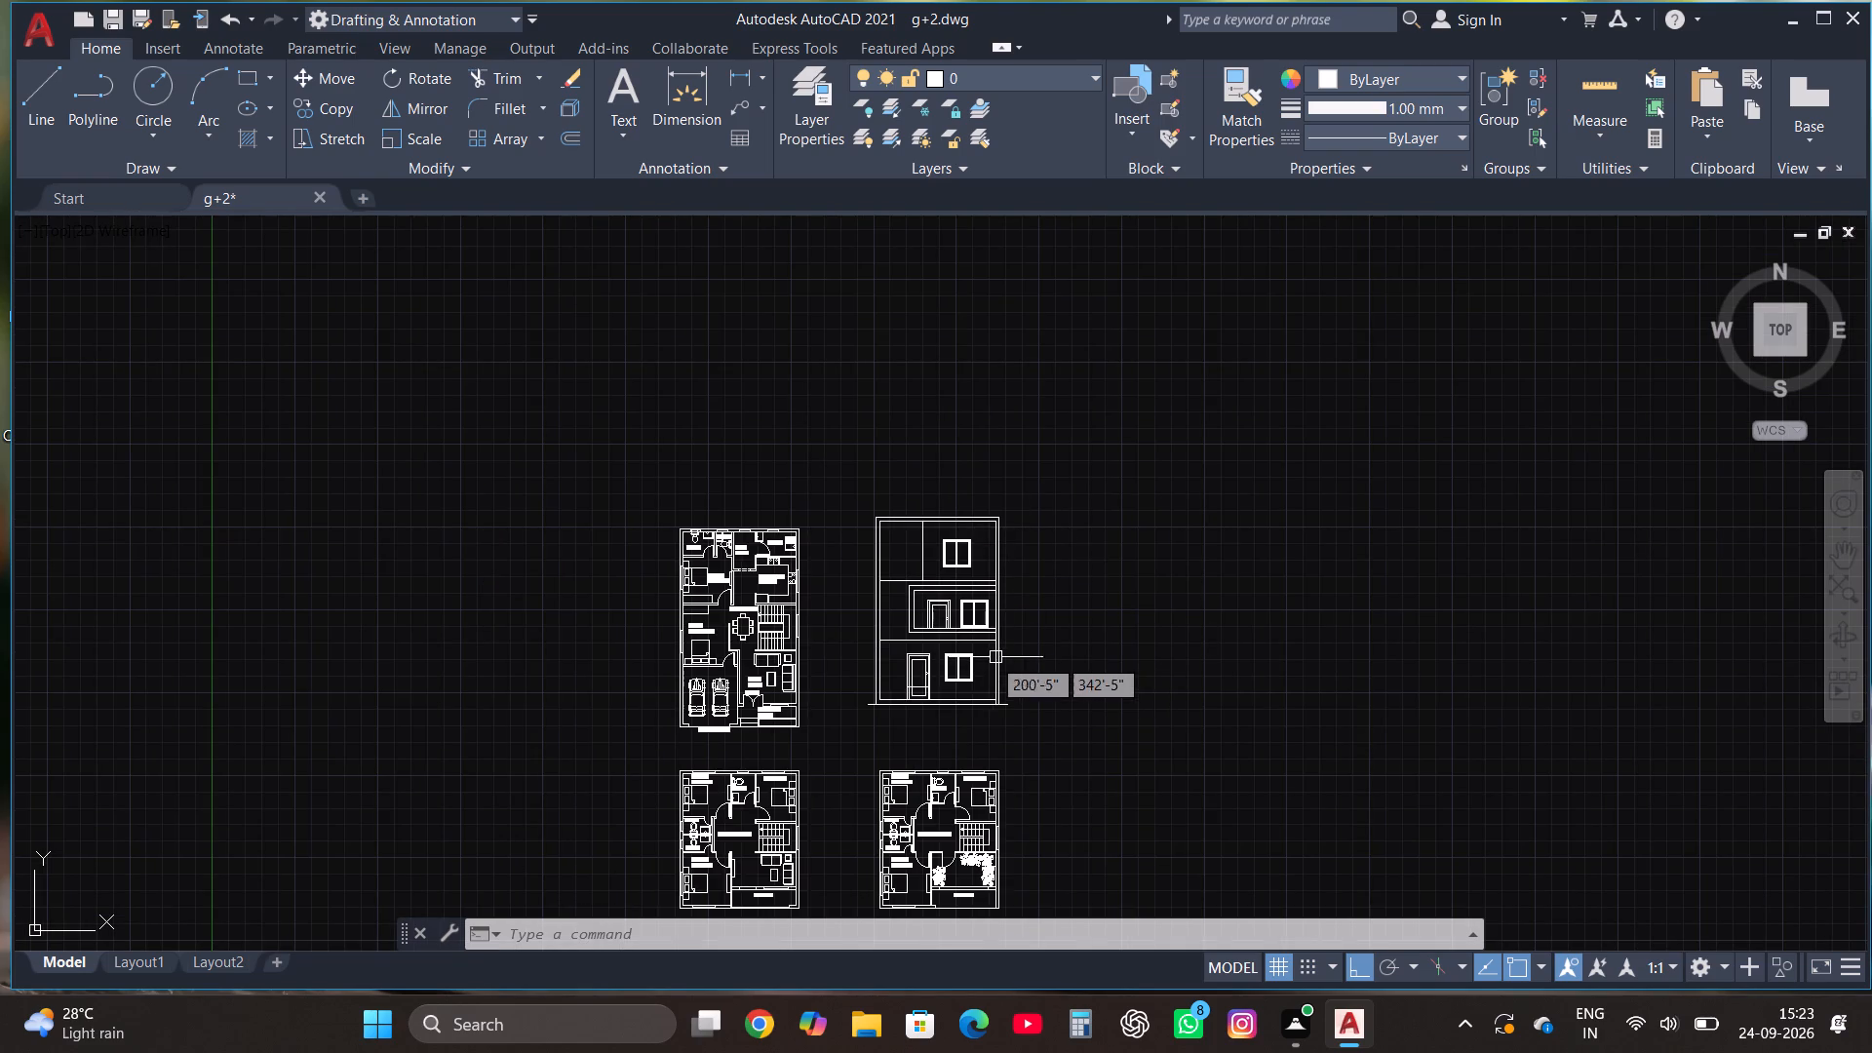
Insert the Trees - Imperial block from the architectural tool palette in the empty space east of the elevation.
scroll(1015, 610, "up", 1)
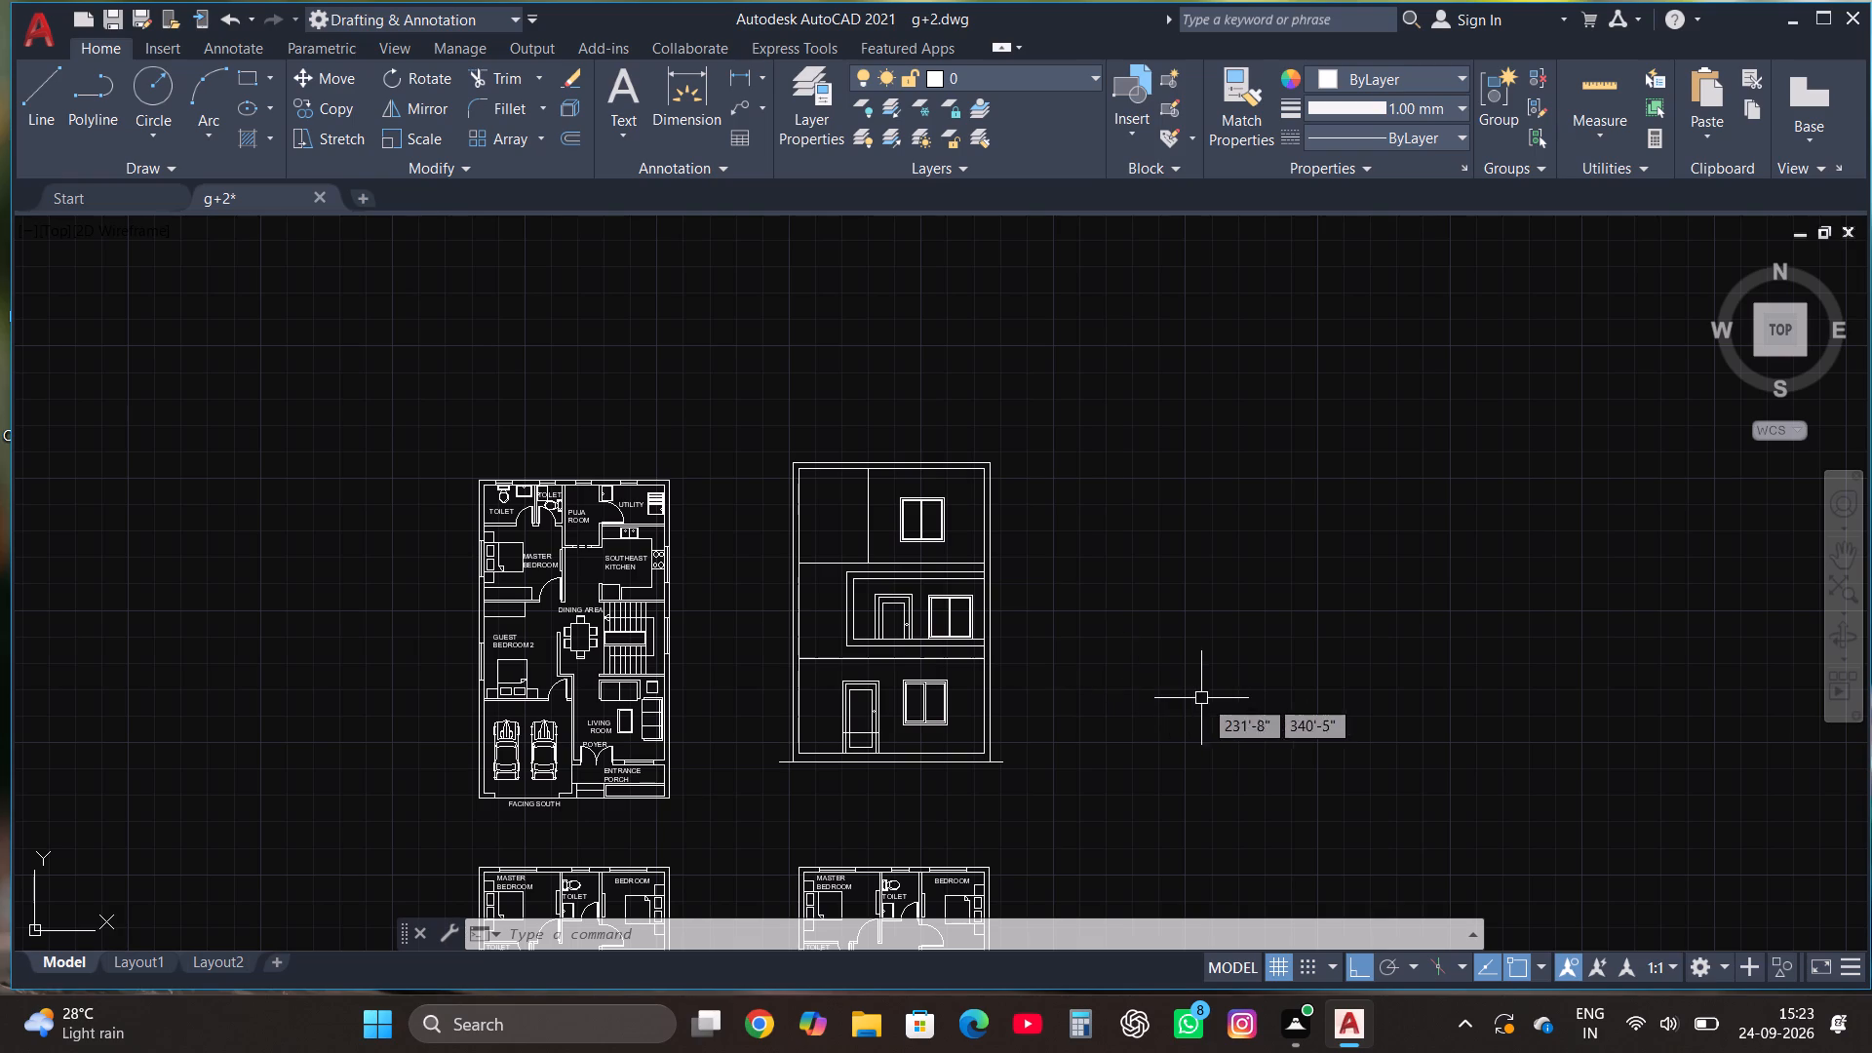
scroll(1203, 698, "up", 1)
key("t")
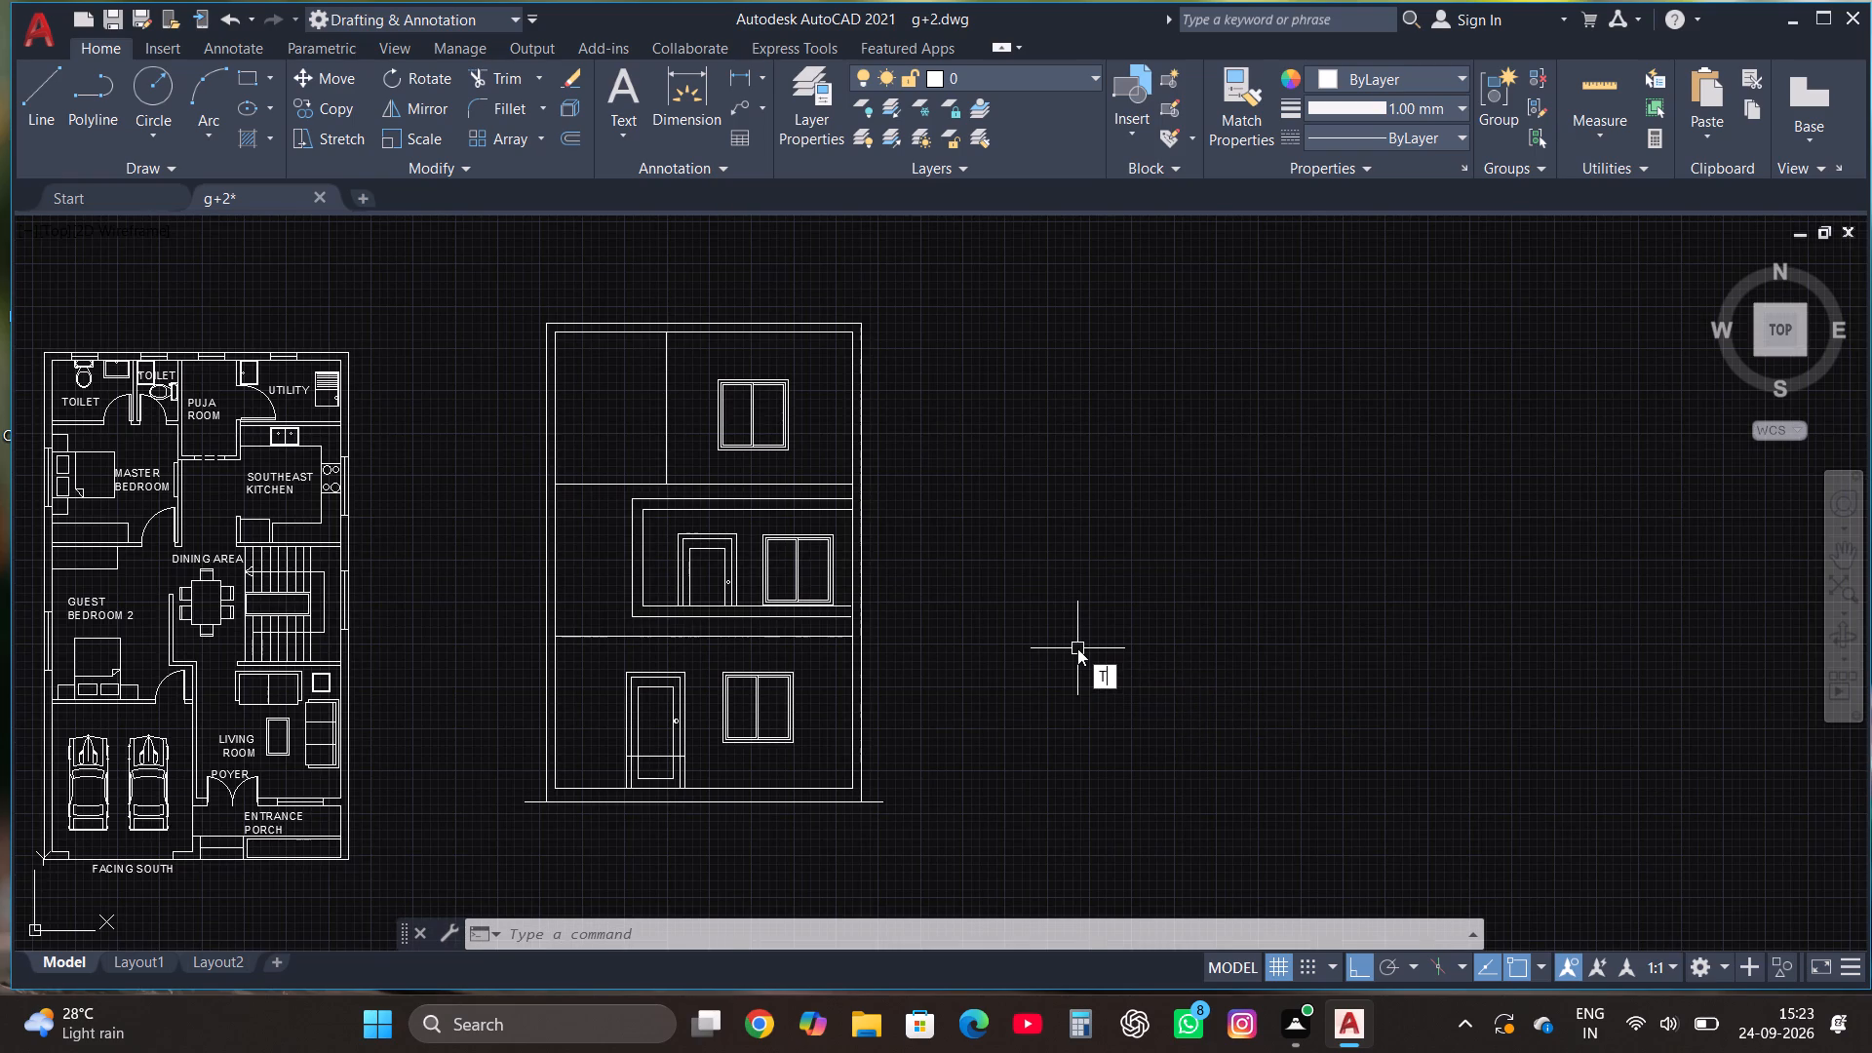
left_click(1161, 748)
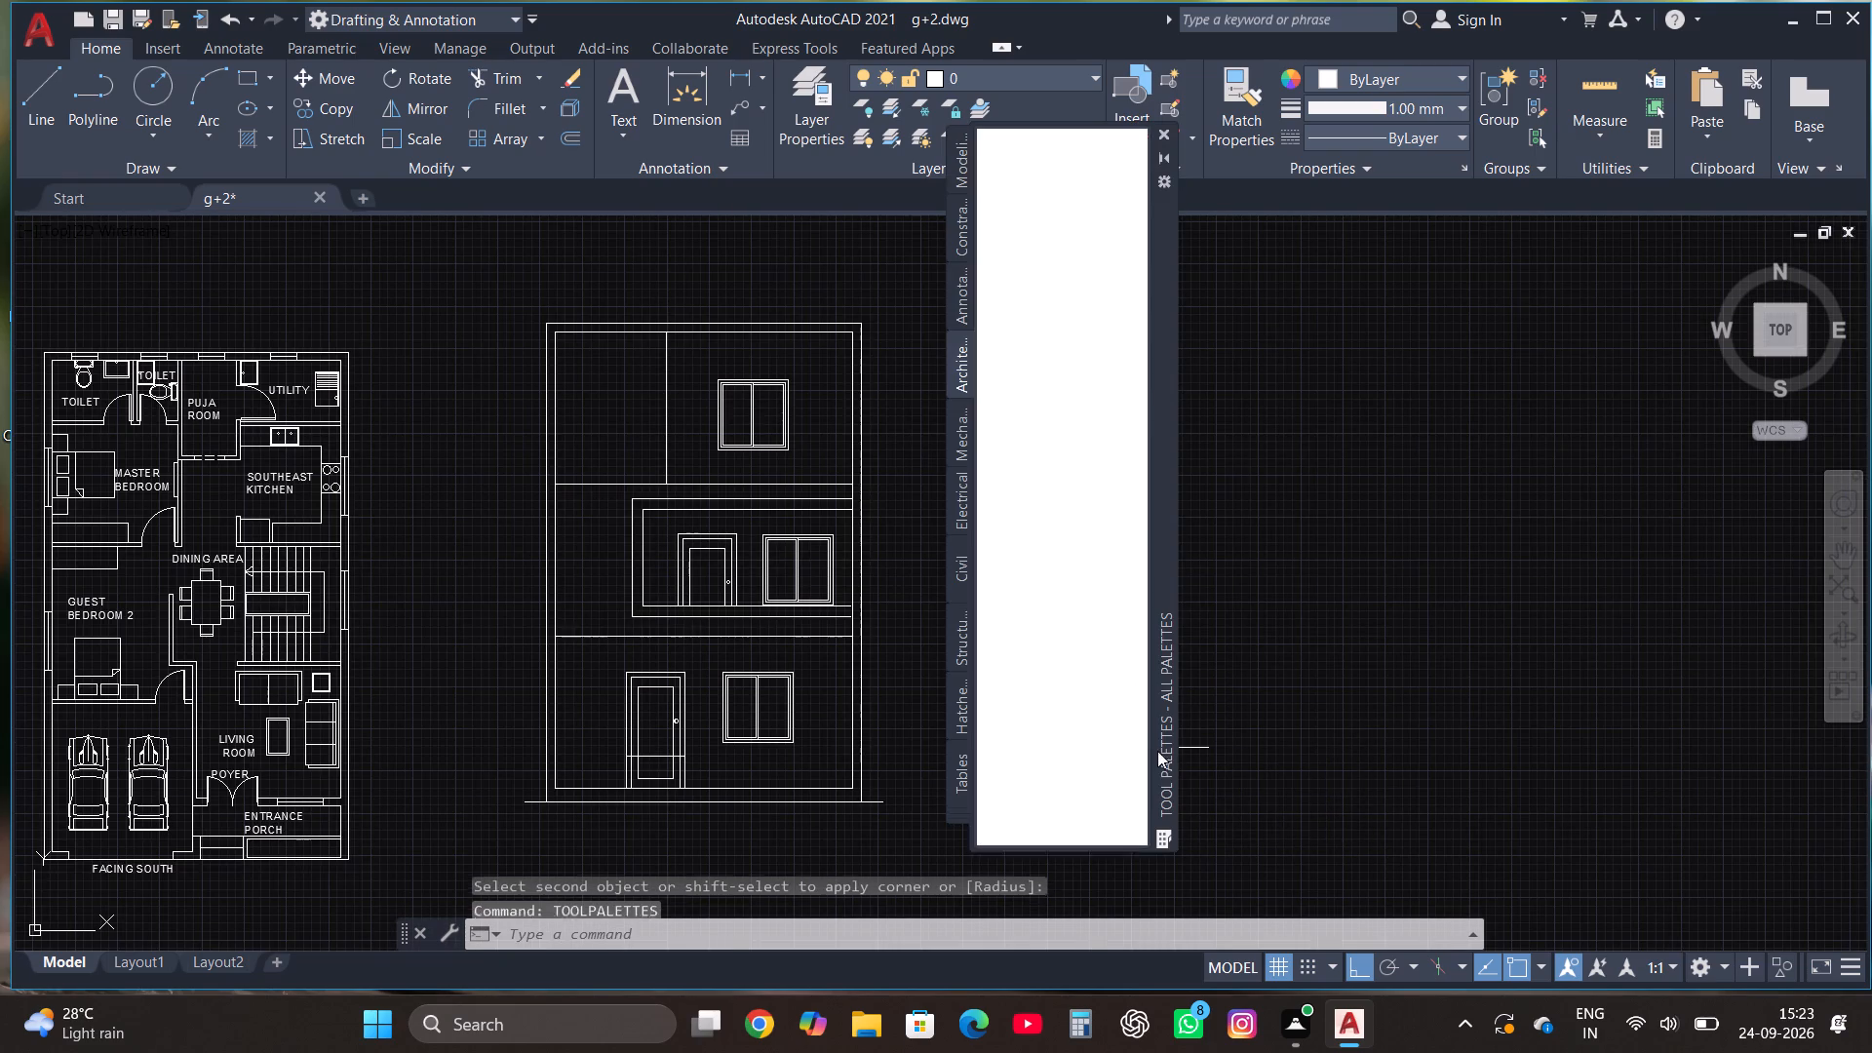
left_click(1047, 503)
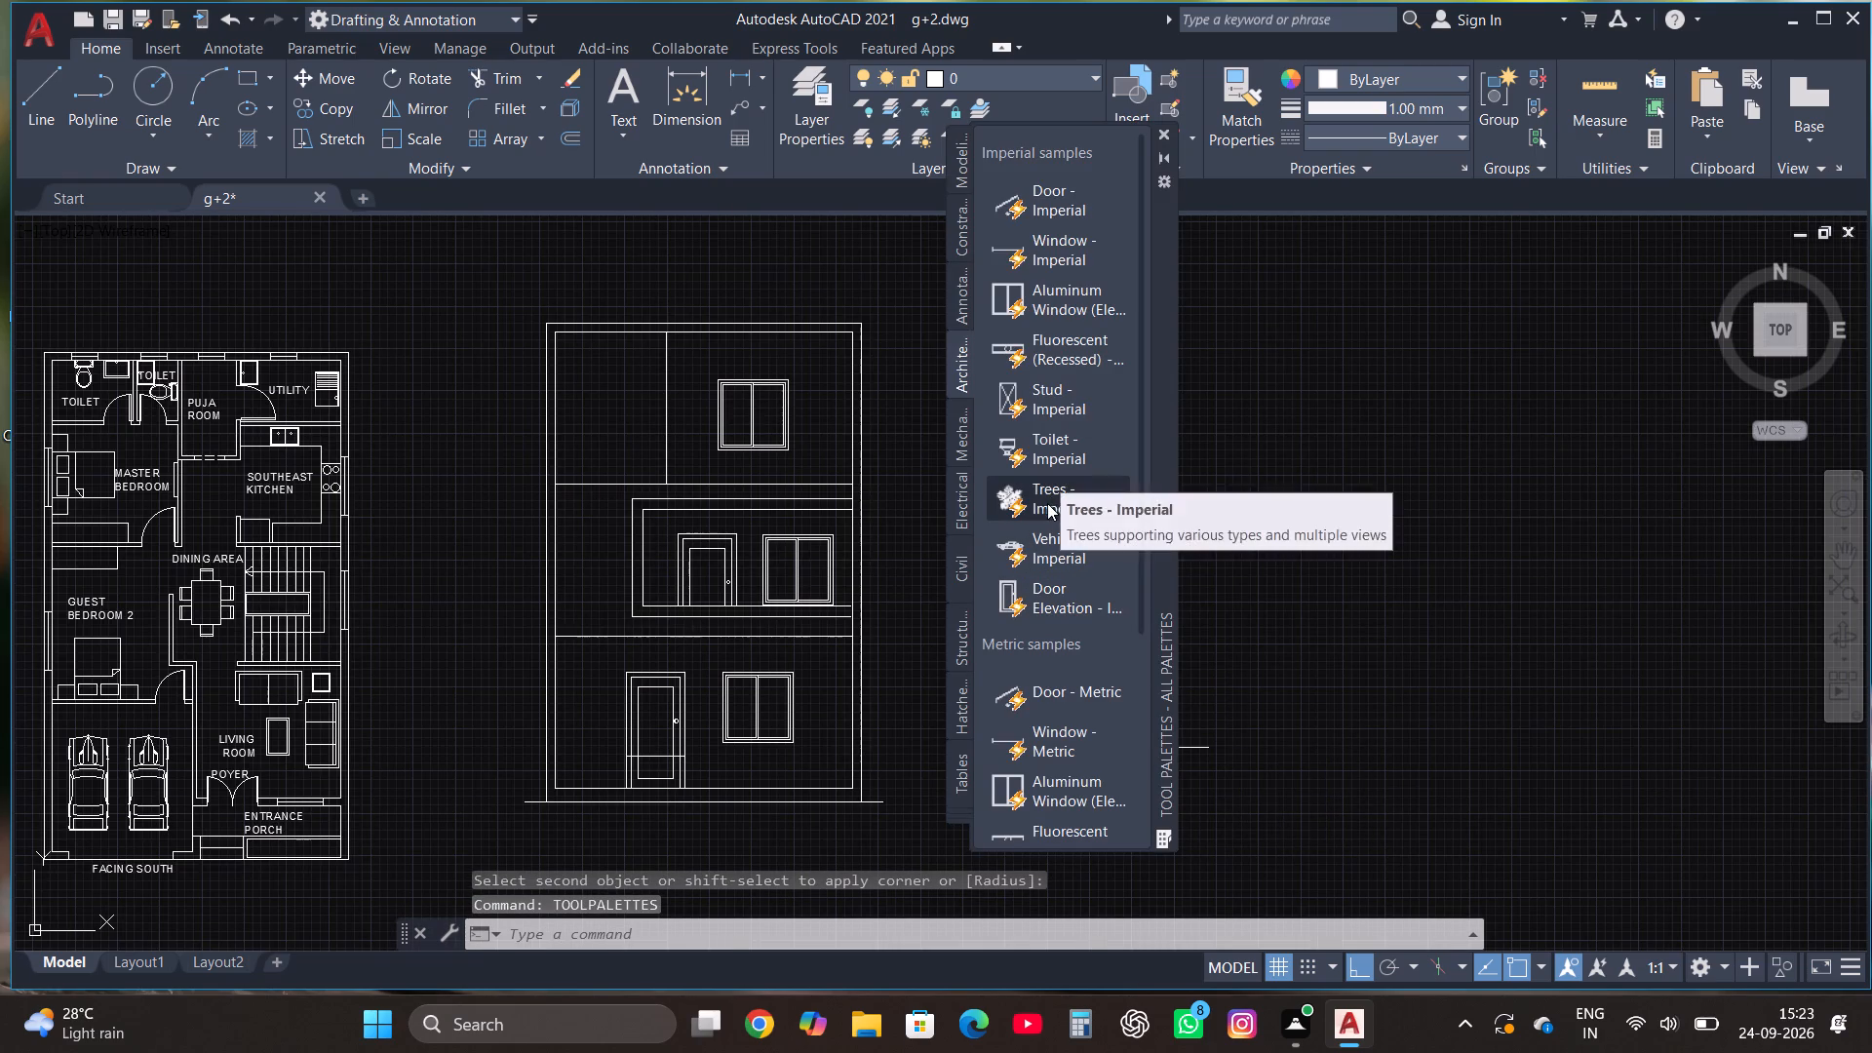
left_click(1328, 579)
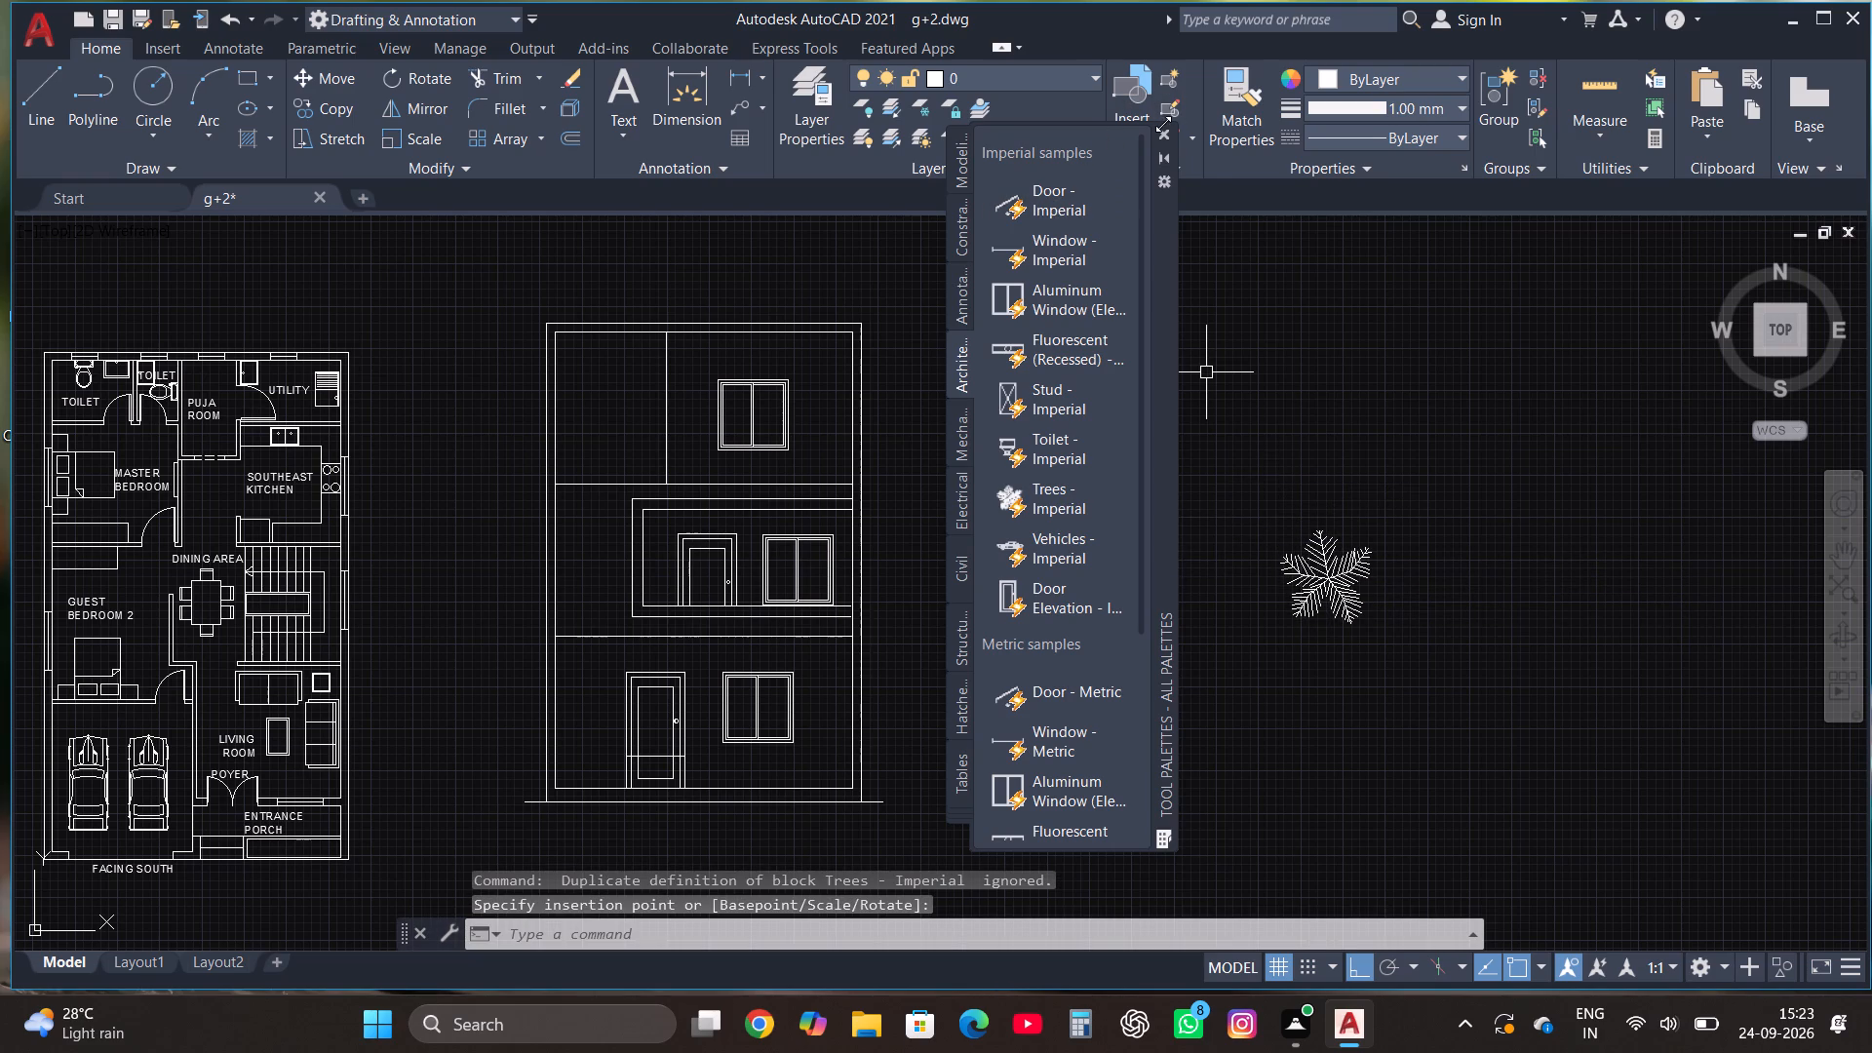
left_click(1167, 134)
Switch the inserted tree block to its Palm (Elevation) representation.
left_click(1300, 573)
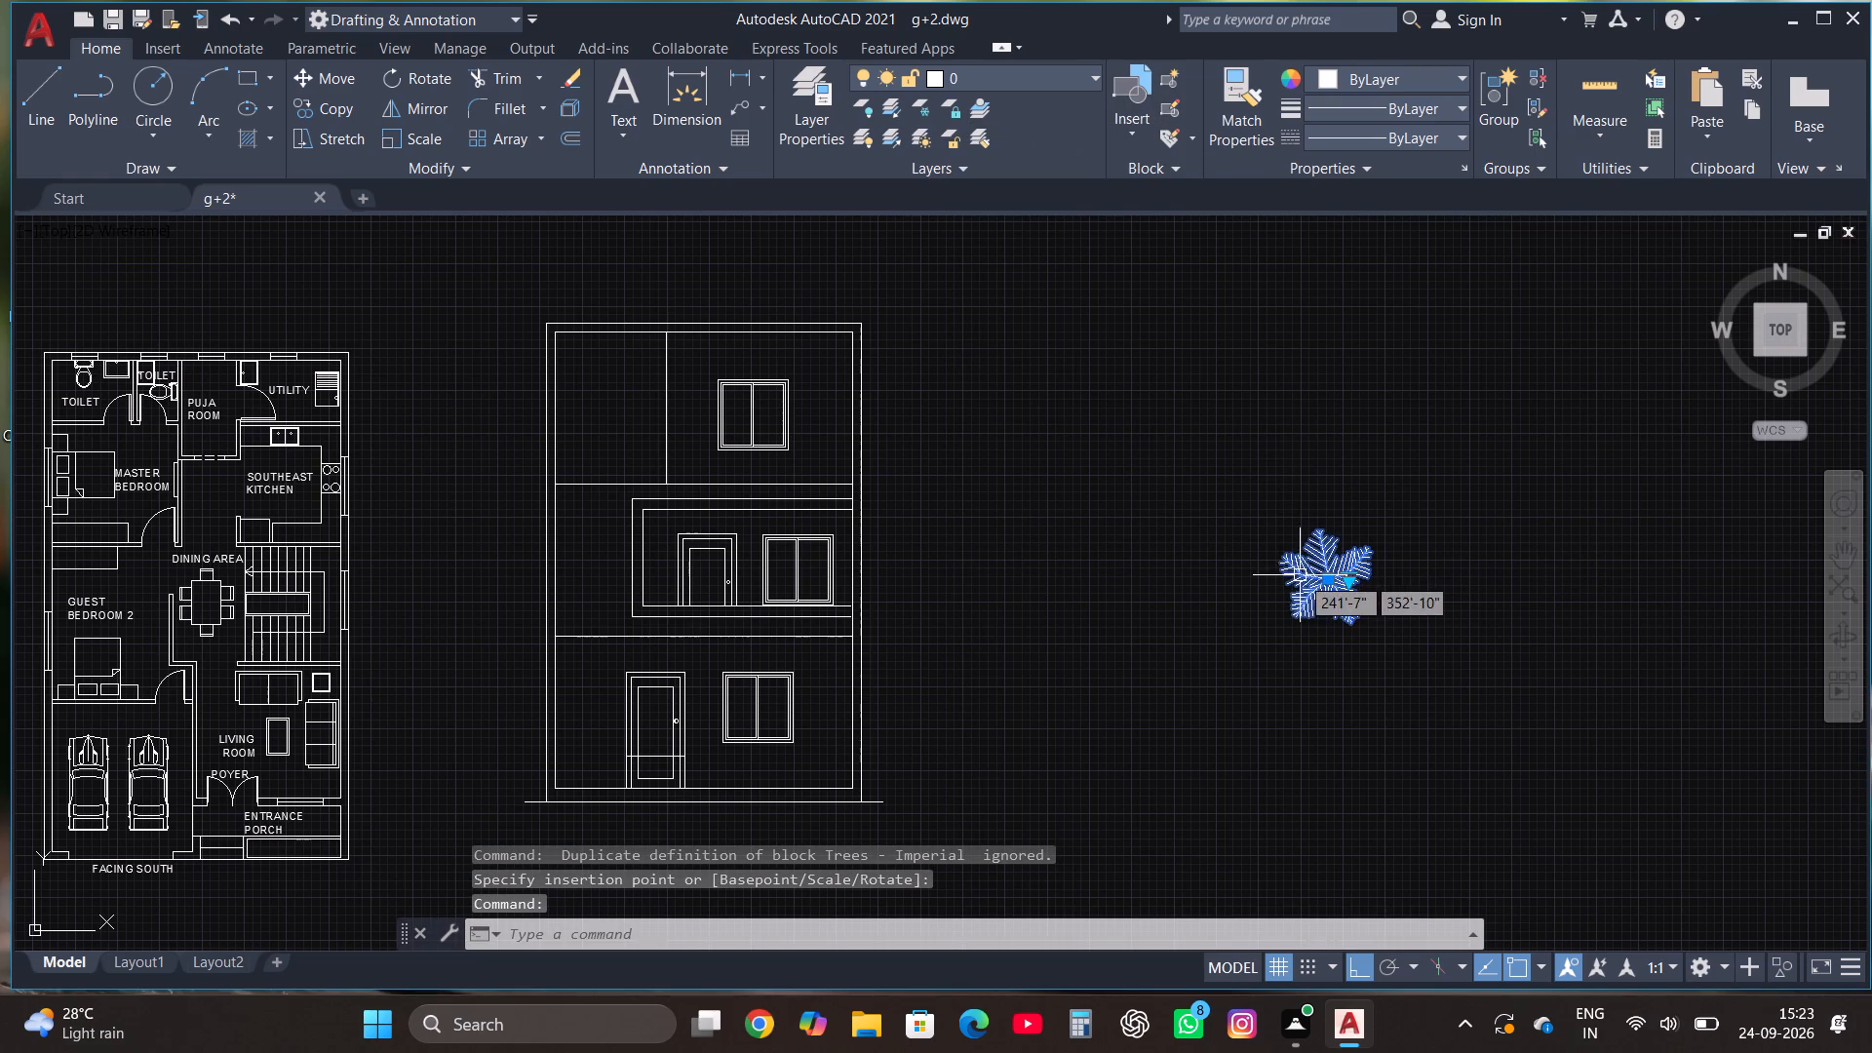
left_click(1346, 584)
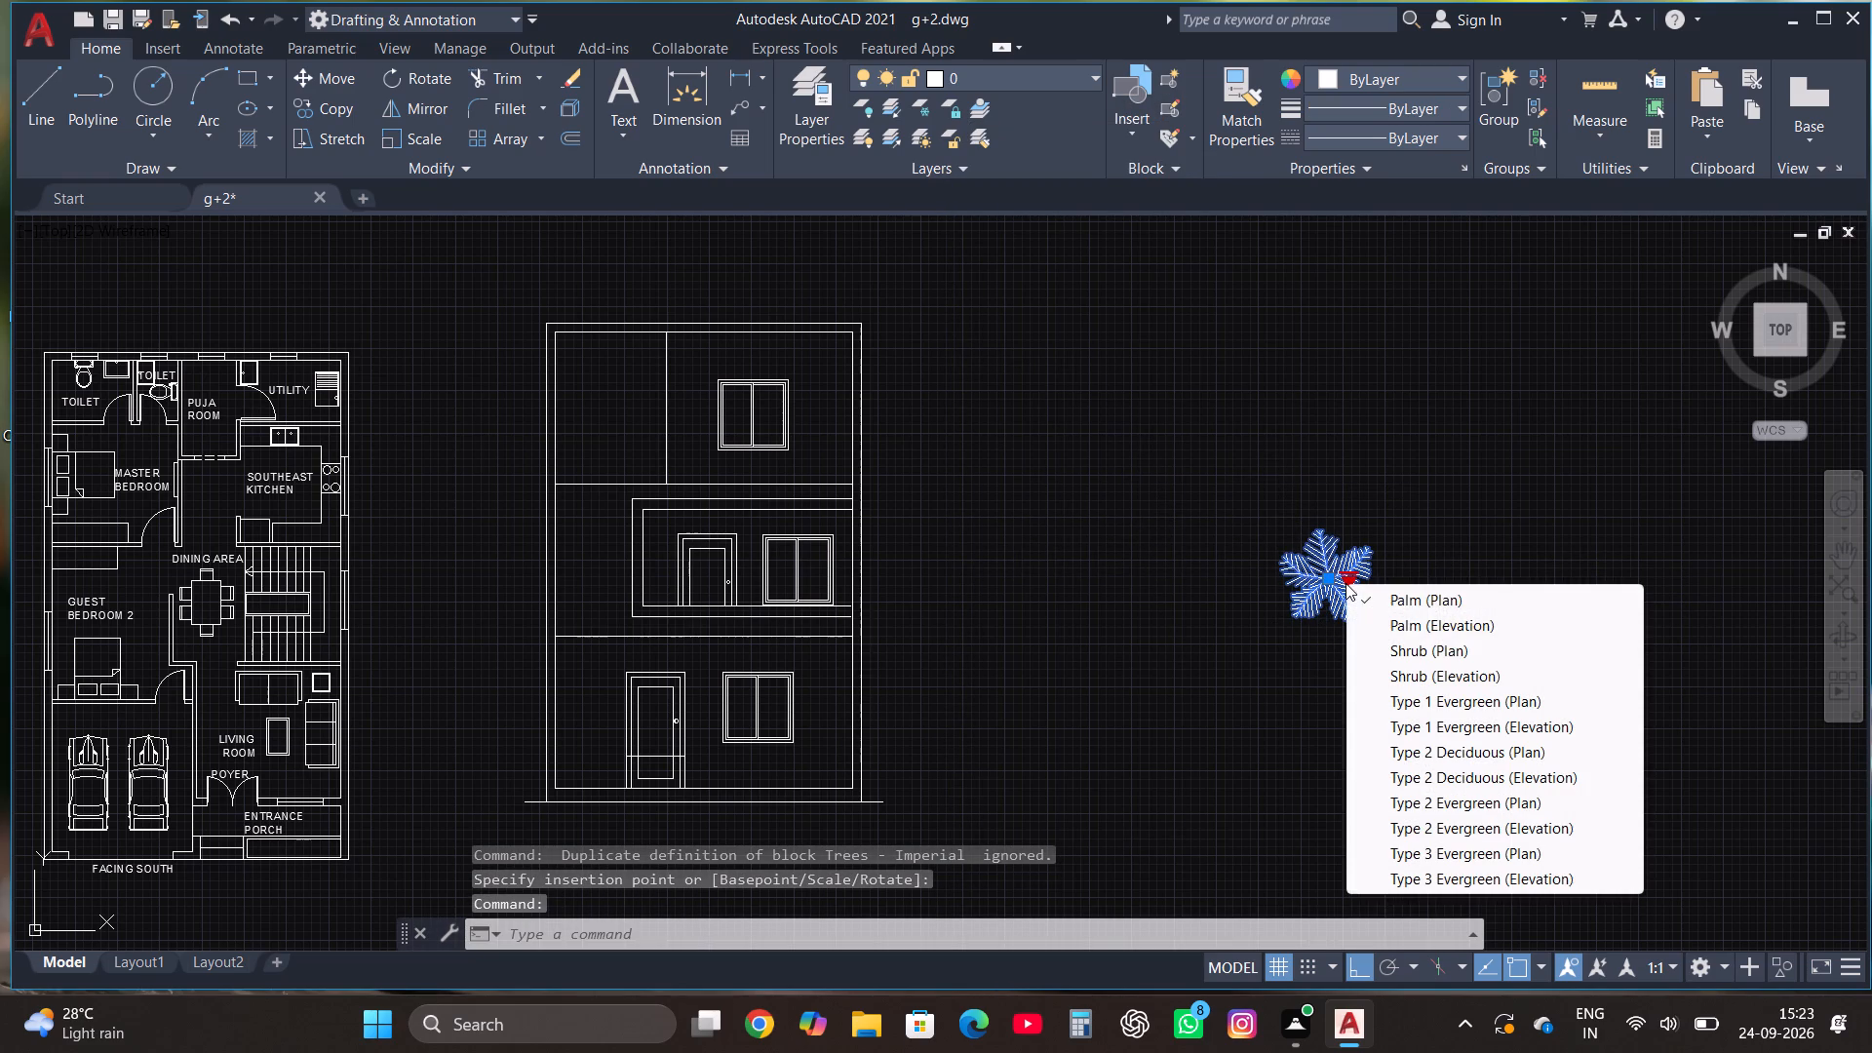
left_click(1401, 646)
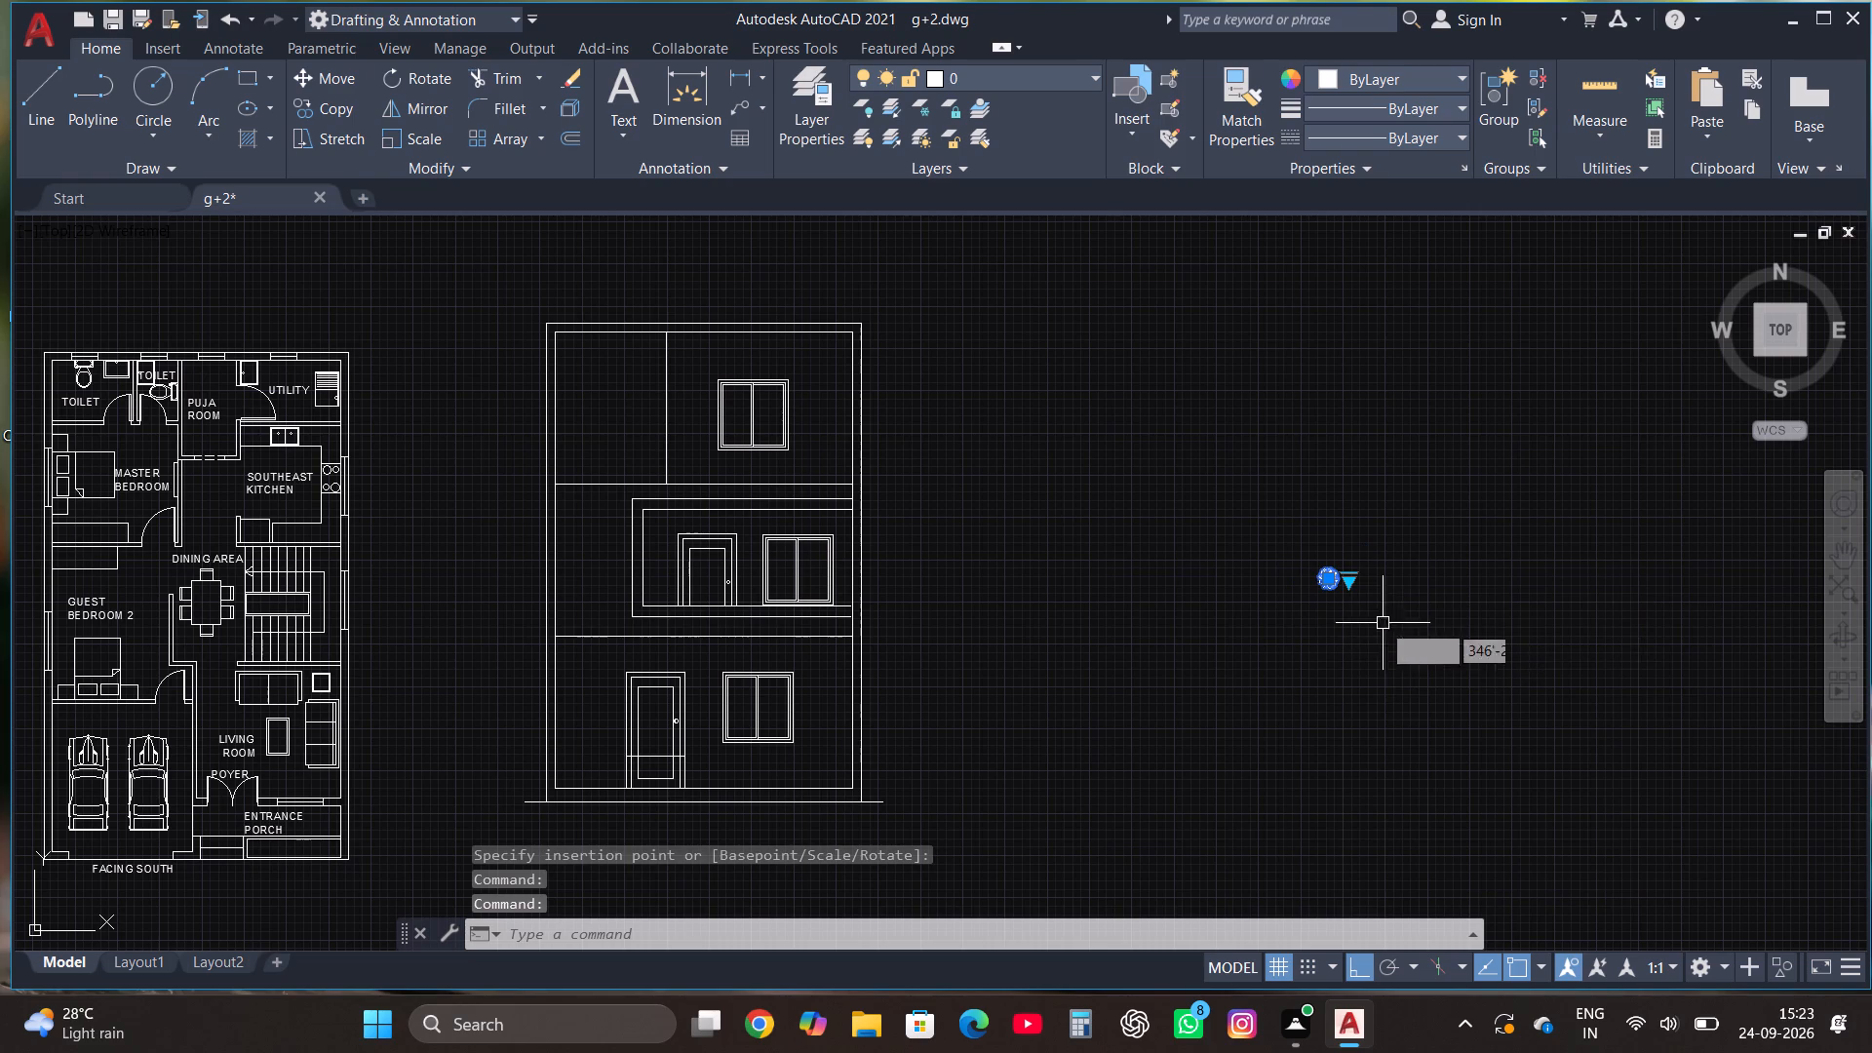
left_click(1347, 575)
left_click(1427, 609)
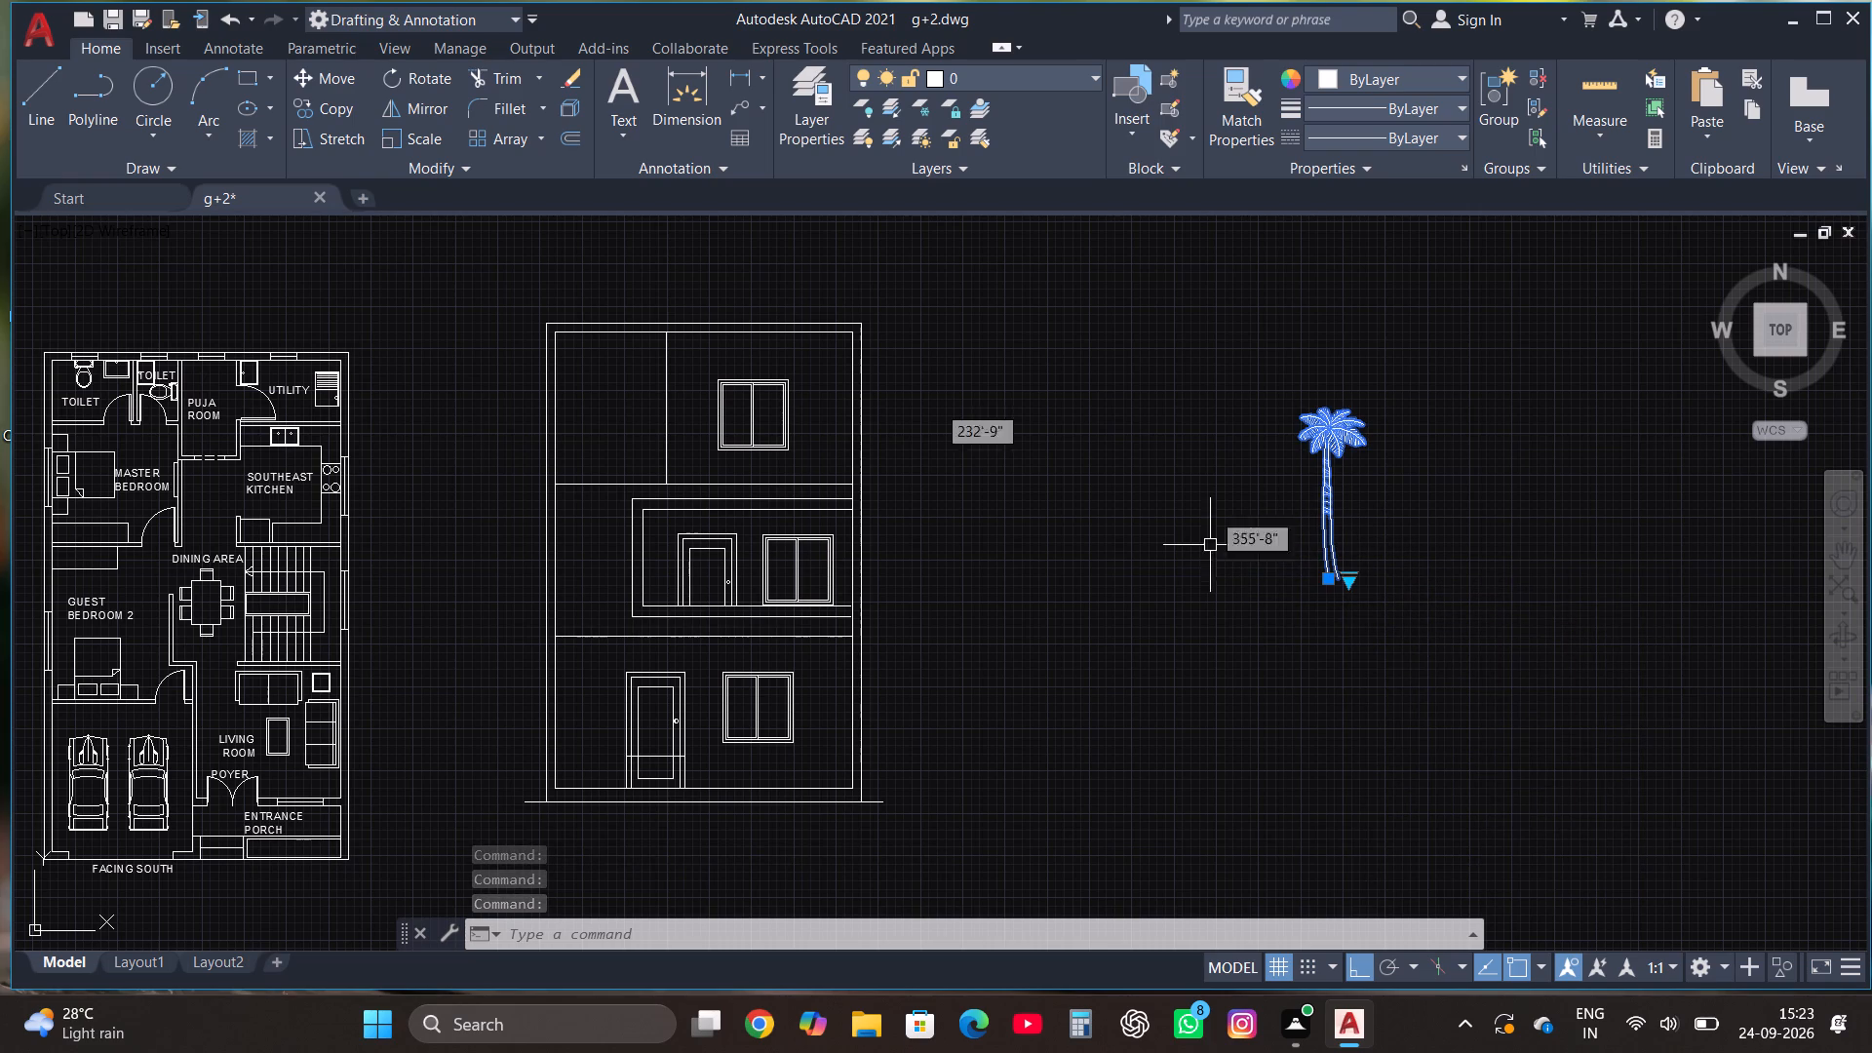
With ortho mode off, move the palm beside the elevation's east outer wall, with its base near the ground line.
left_click(332, 88)
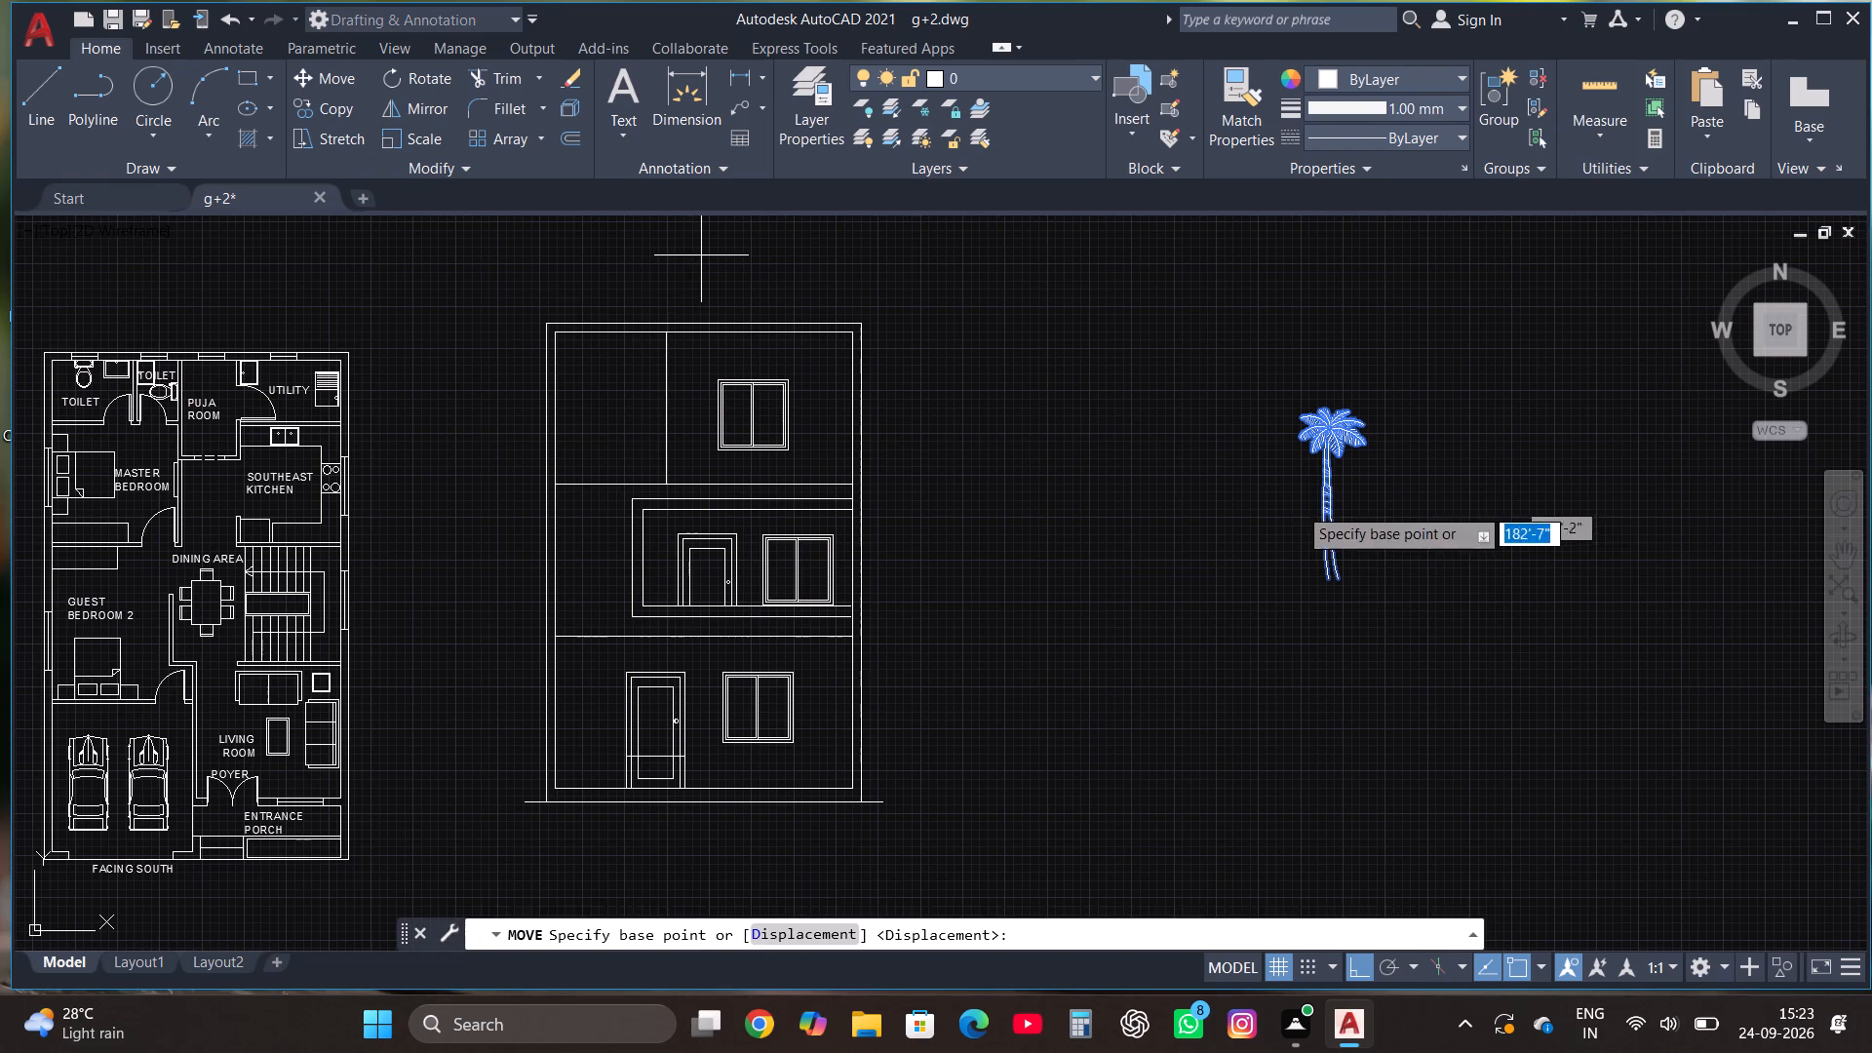
left_click(1337, 557)
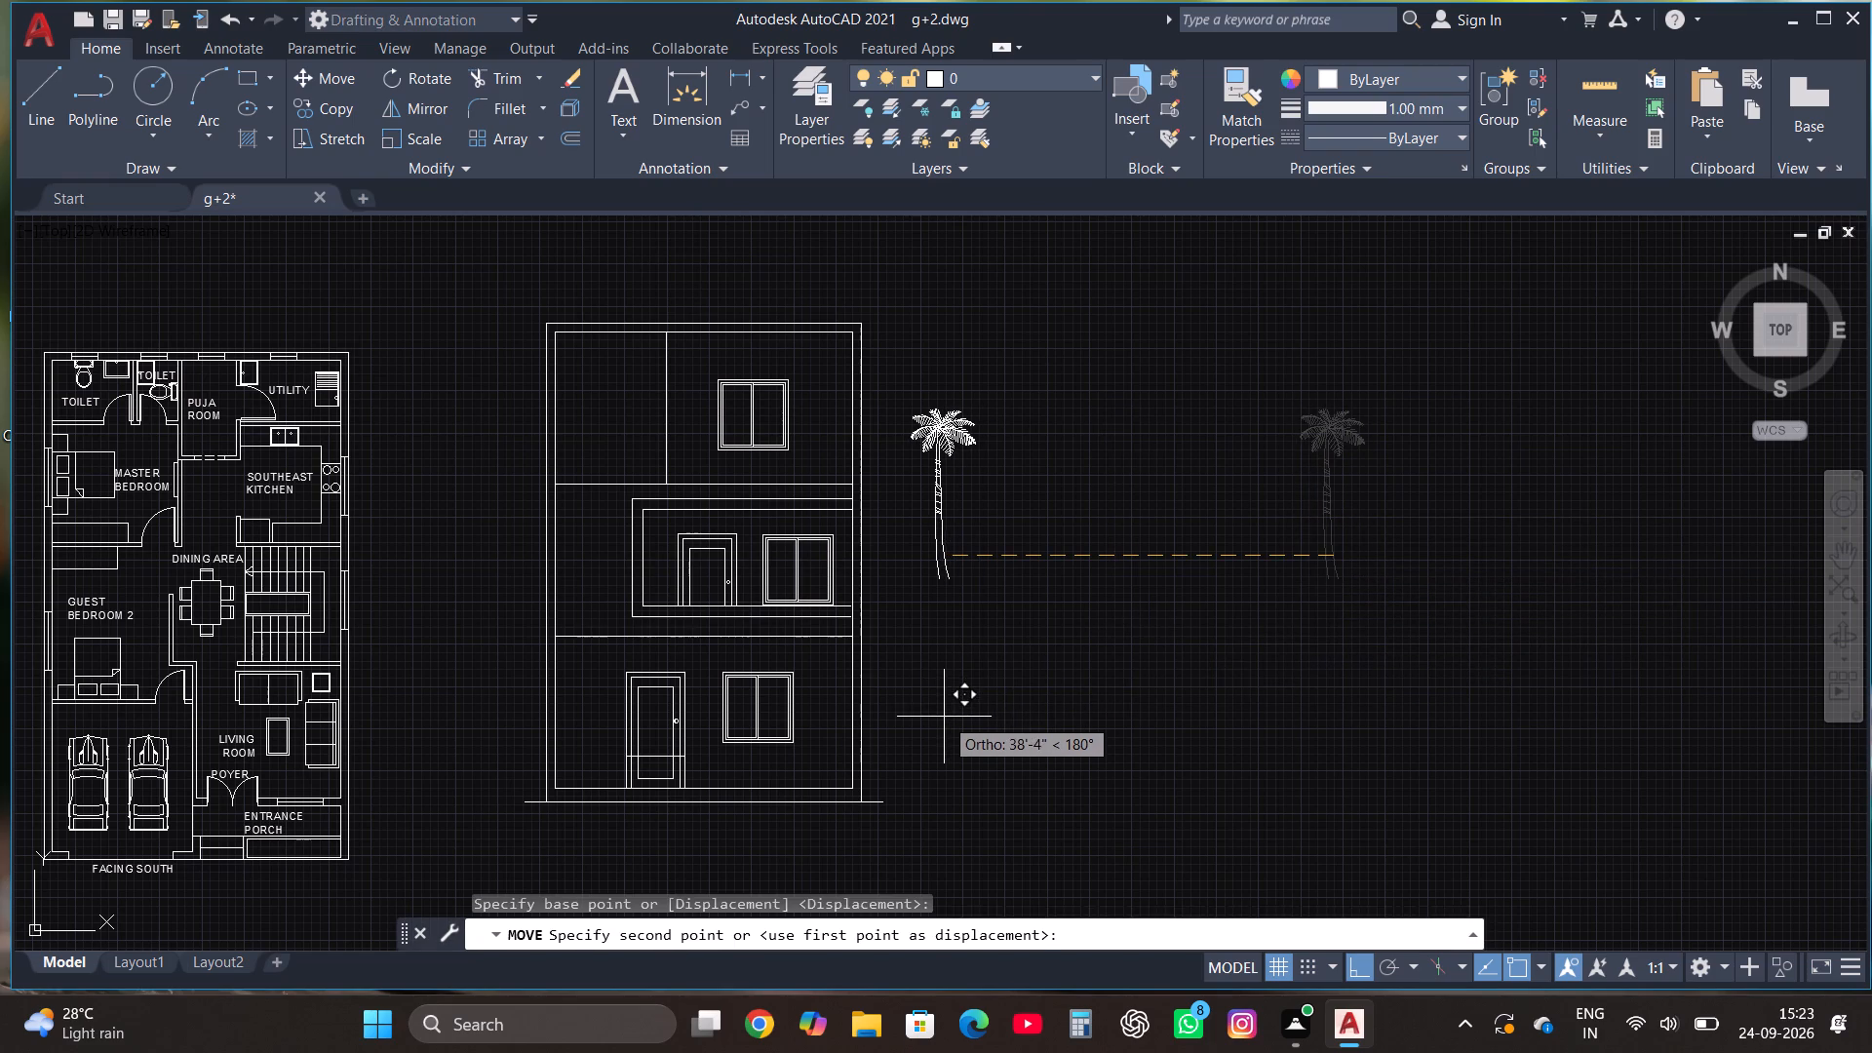
key("F8")
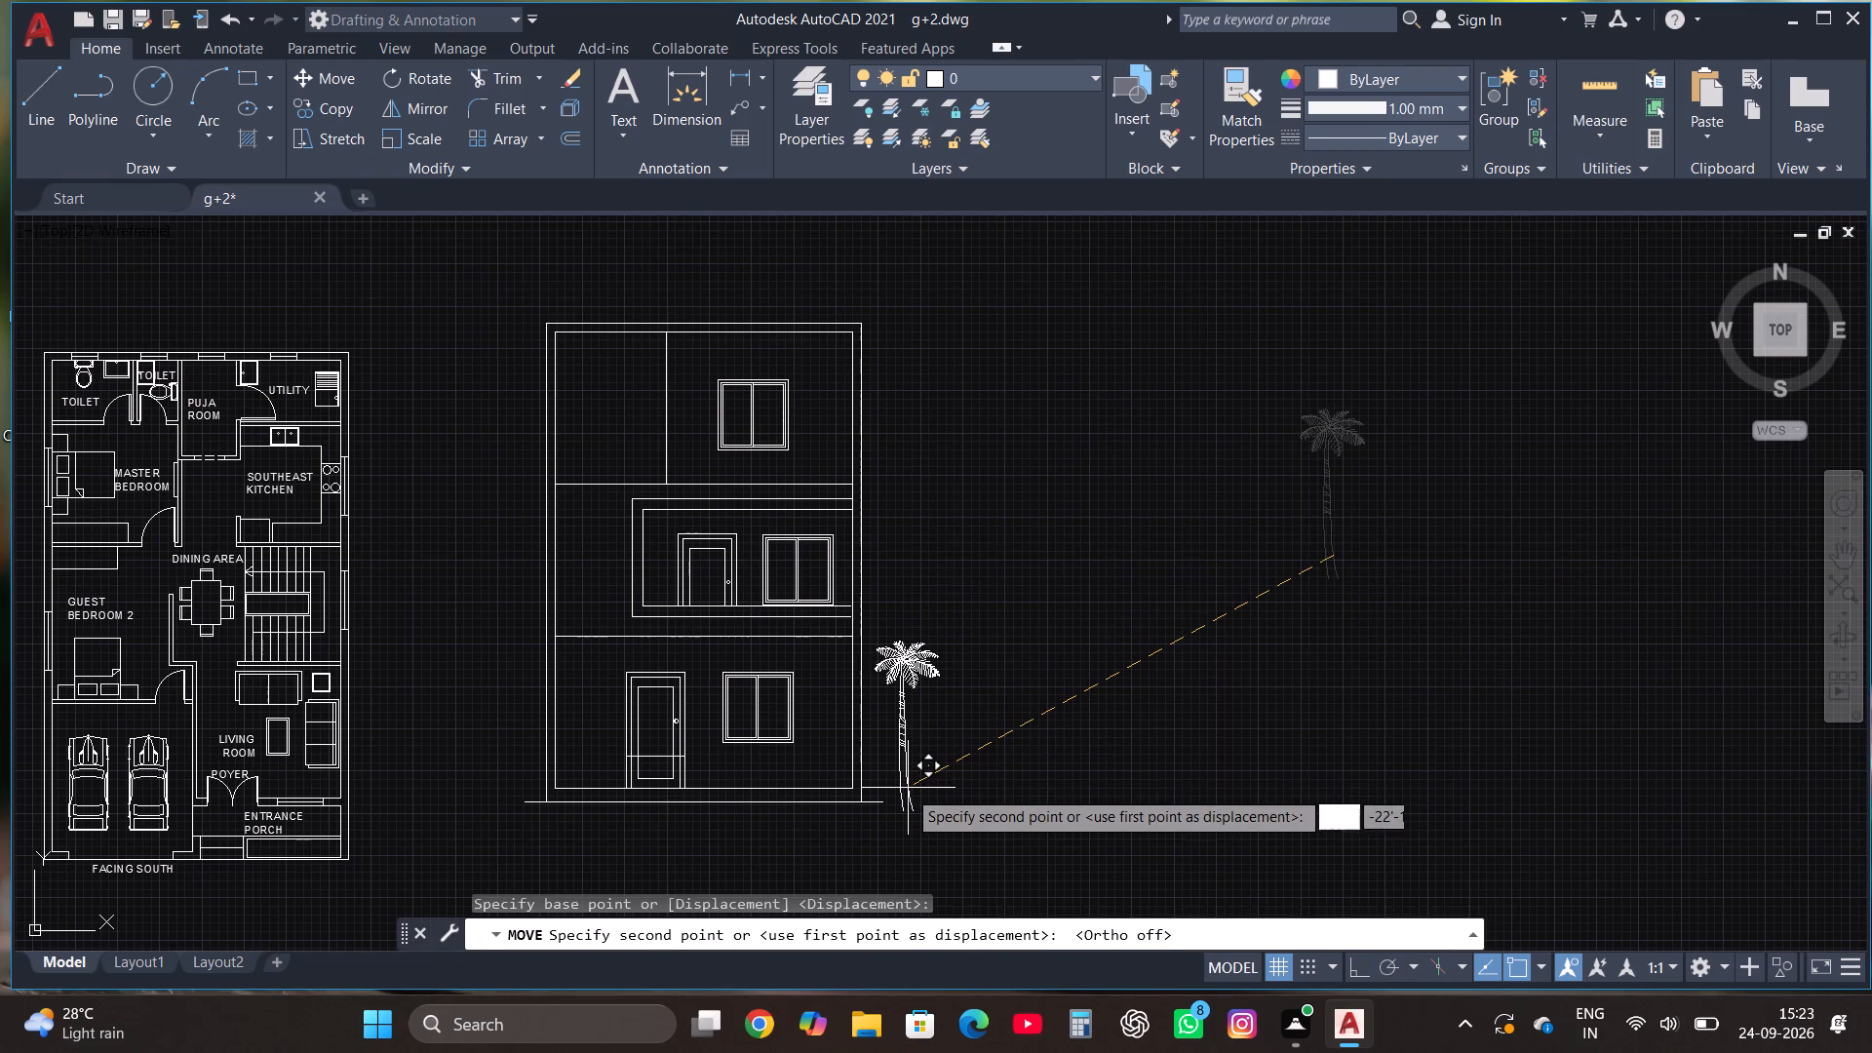
left_click(907, 779)
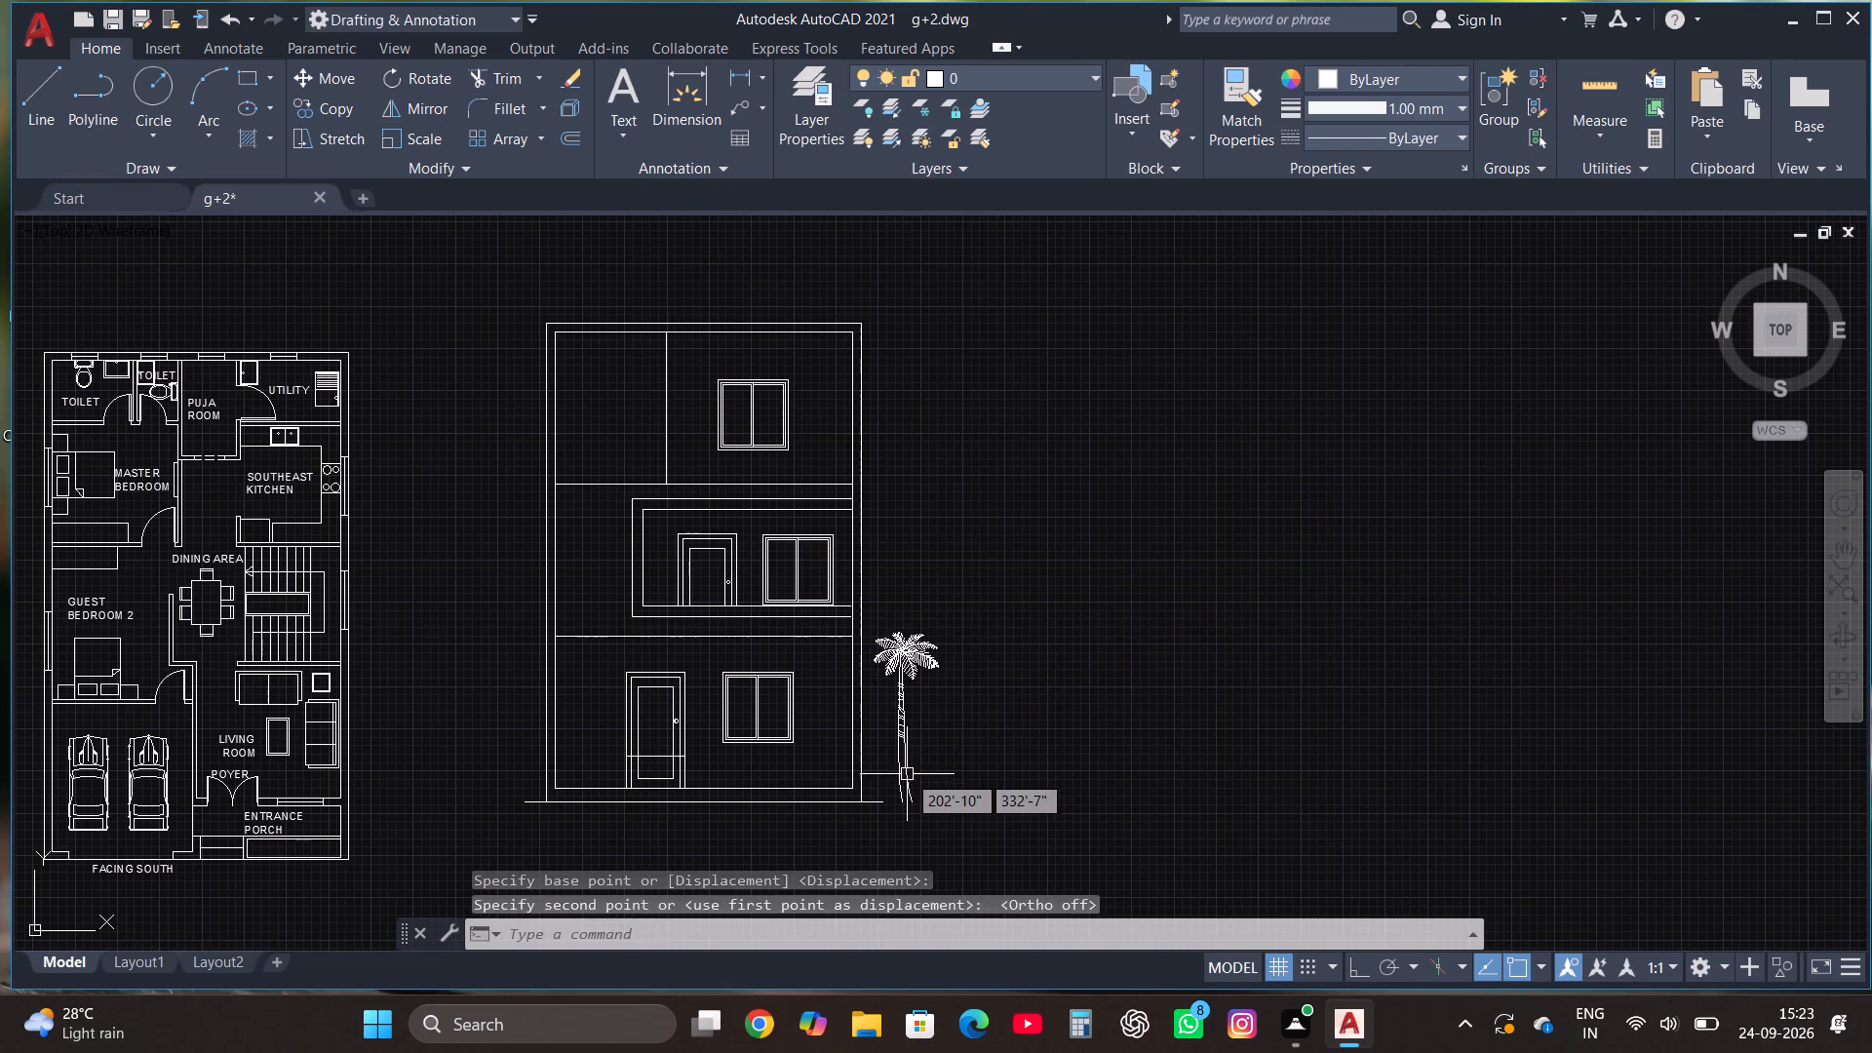
Copy the palm straight across to the west side of the elevation, just outside the outer wall.
left_click(896, 747)
left_click(322, 100)
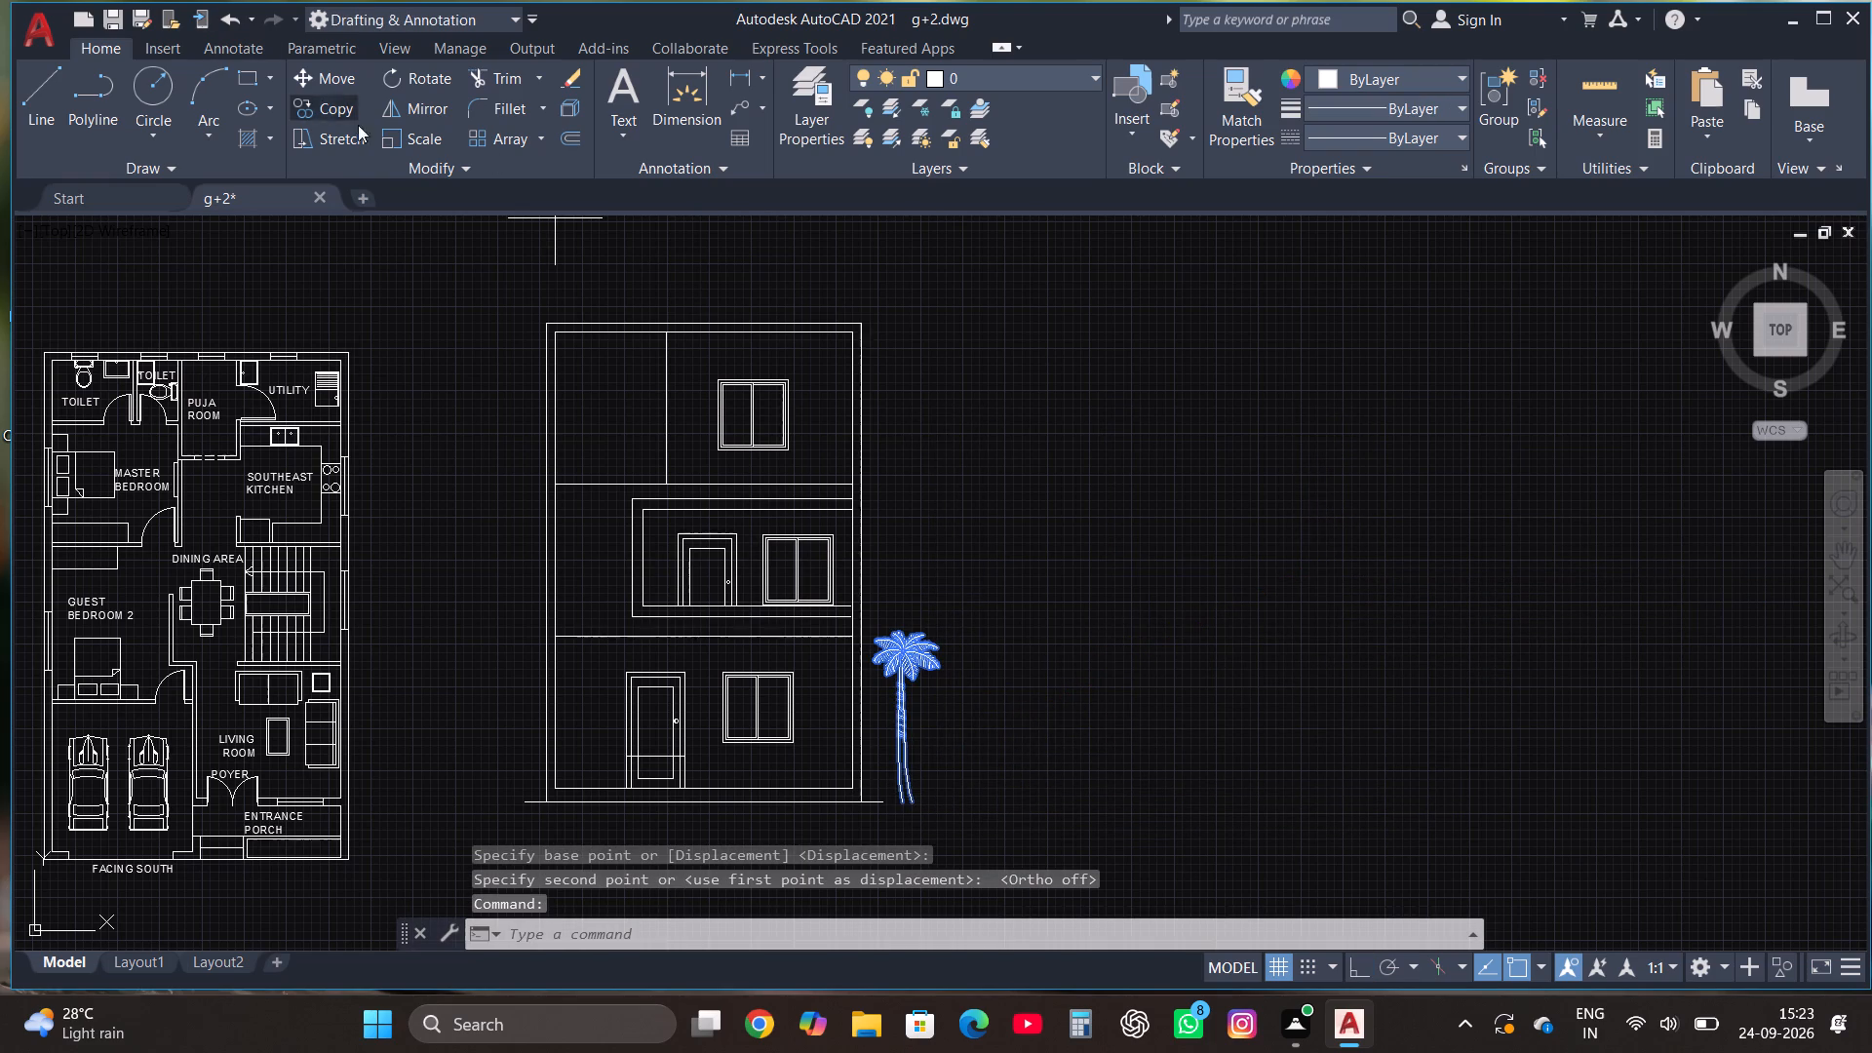
left_click(898, 703)
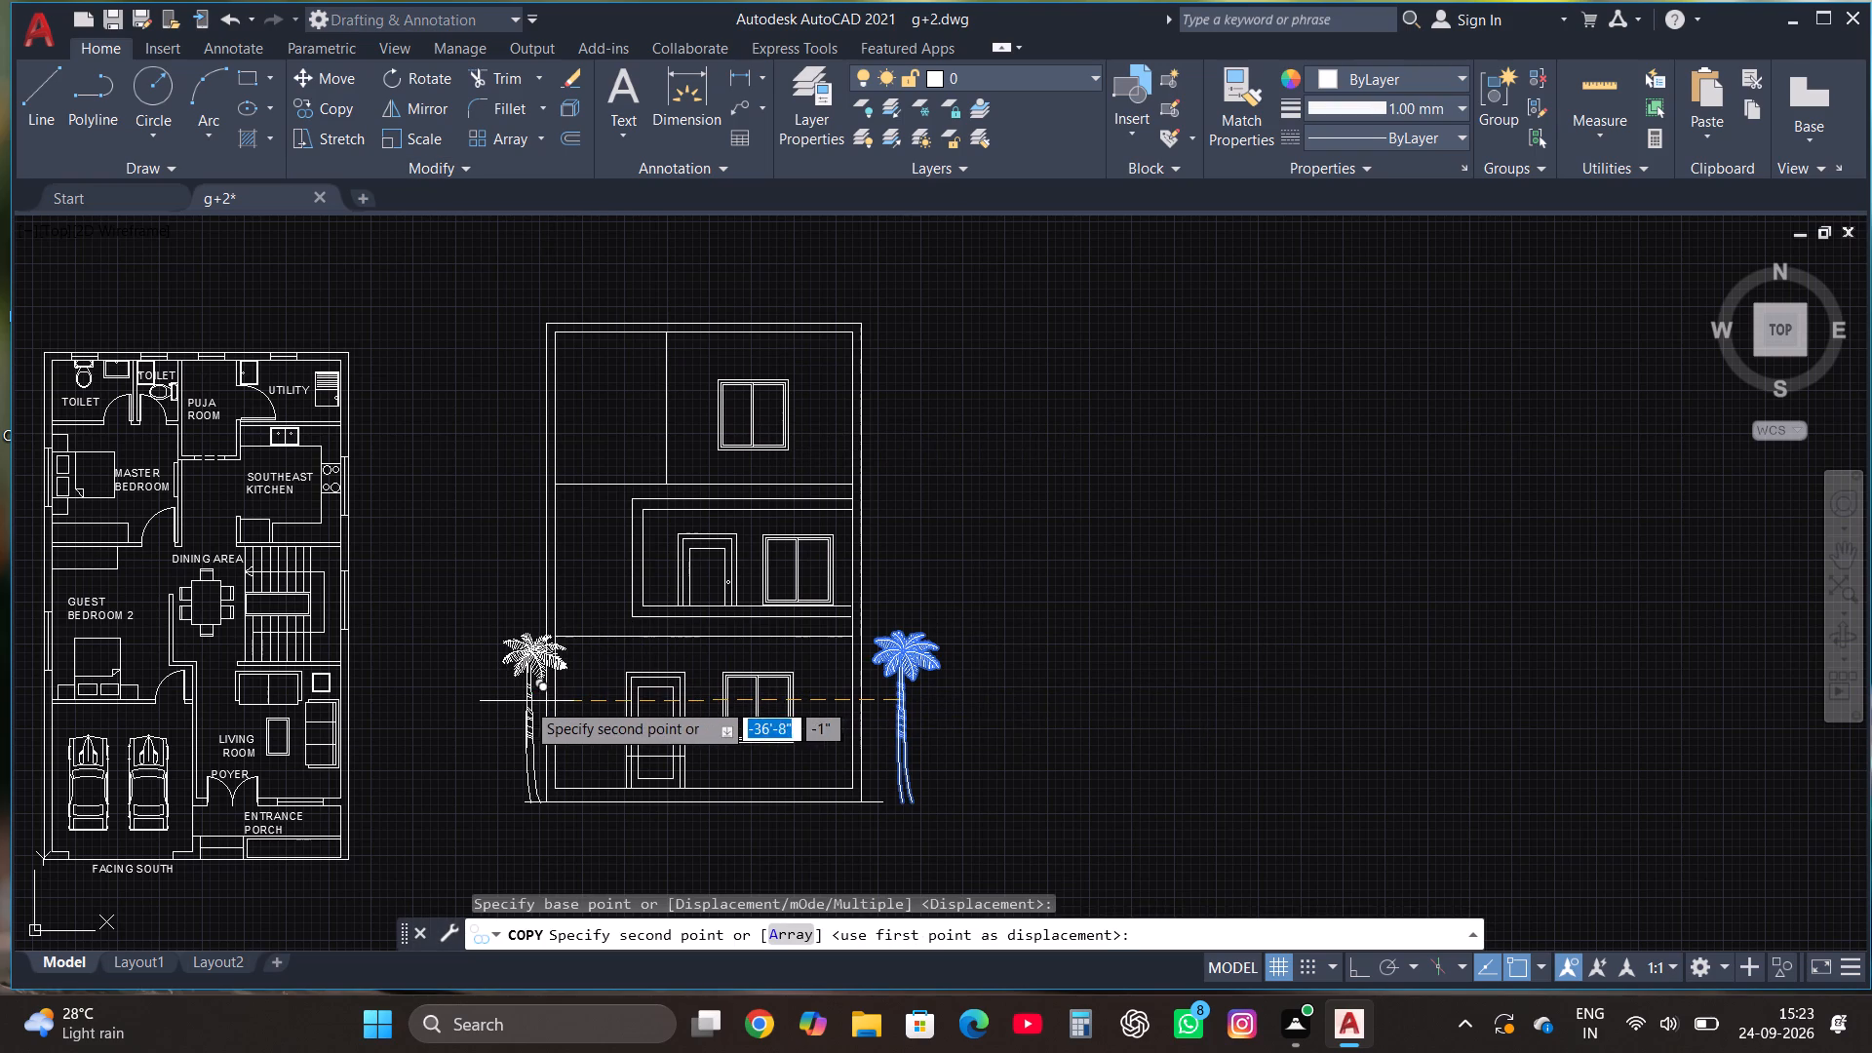
left_click(500, 699)
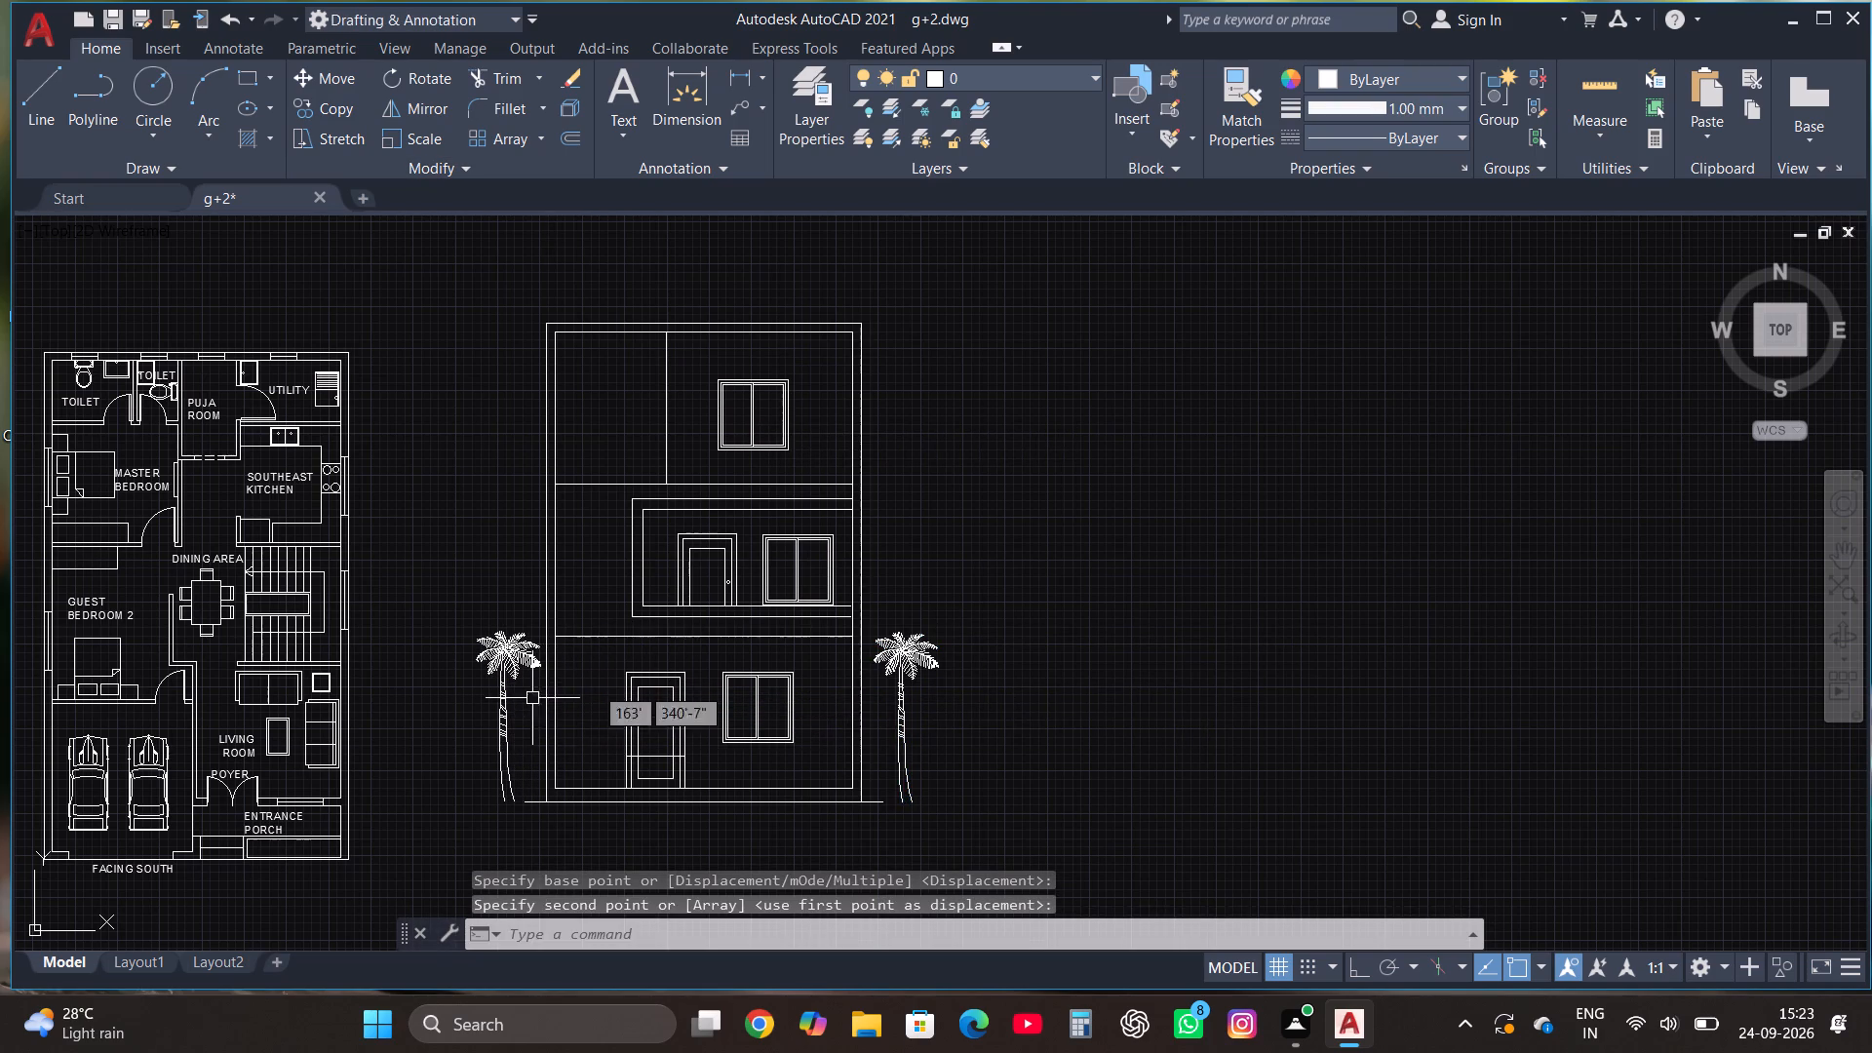
Extend the ground line west beyond the palm, and with ortho on run it back east about 45'-7" past the other palm.
scroll(1320, 399, "down", 2)
scroll(1073, 552, "up", 4)
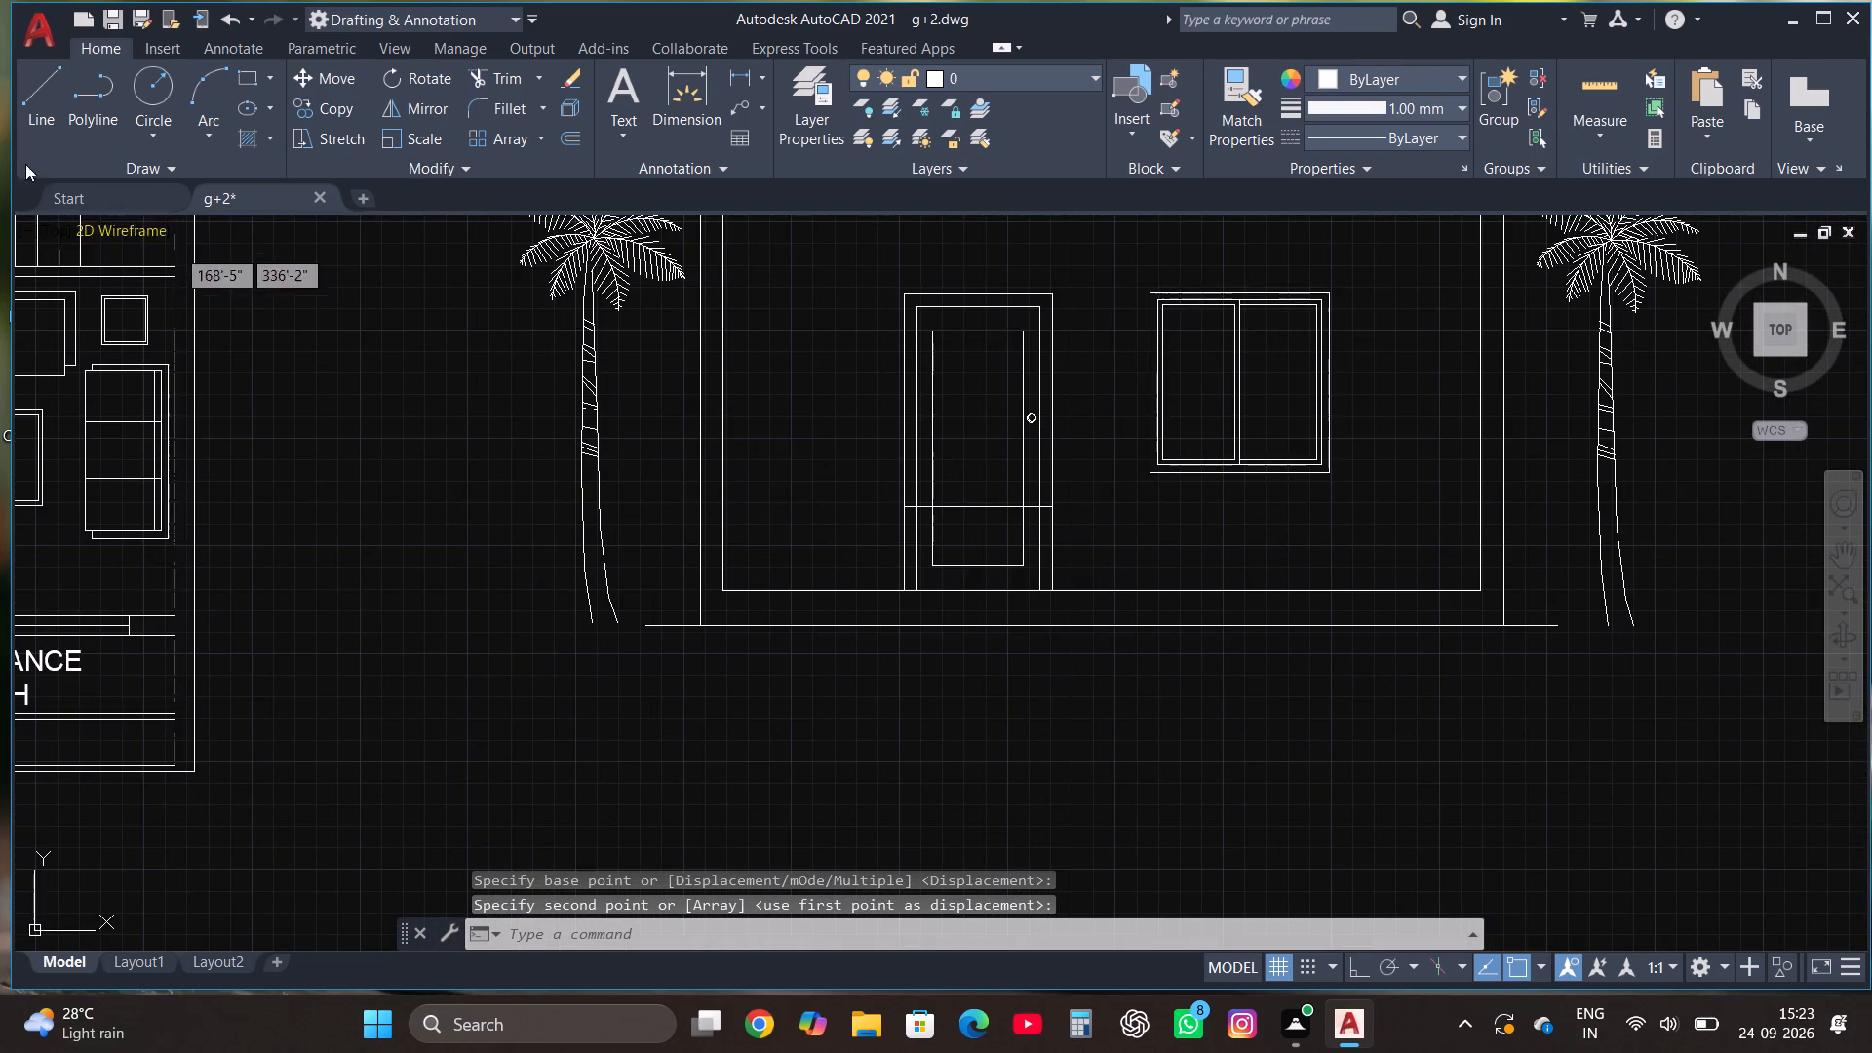
left_click(54, 99)
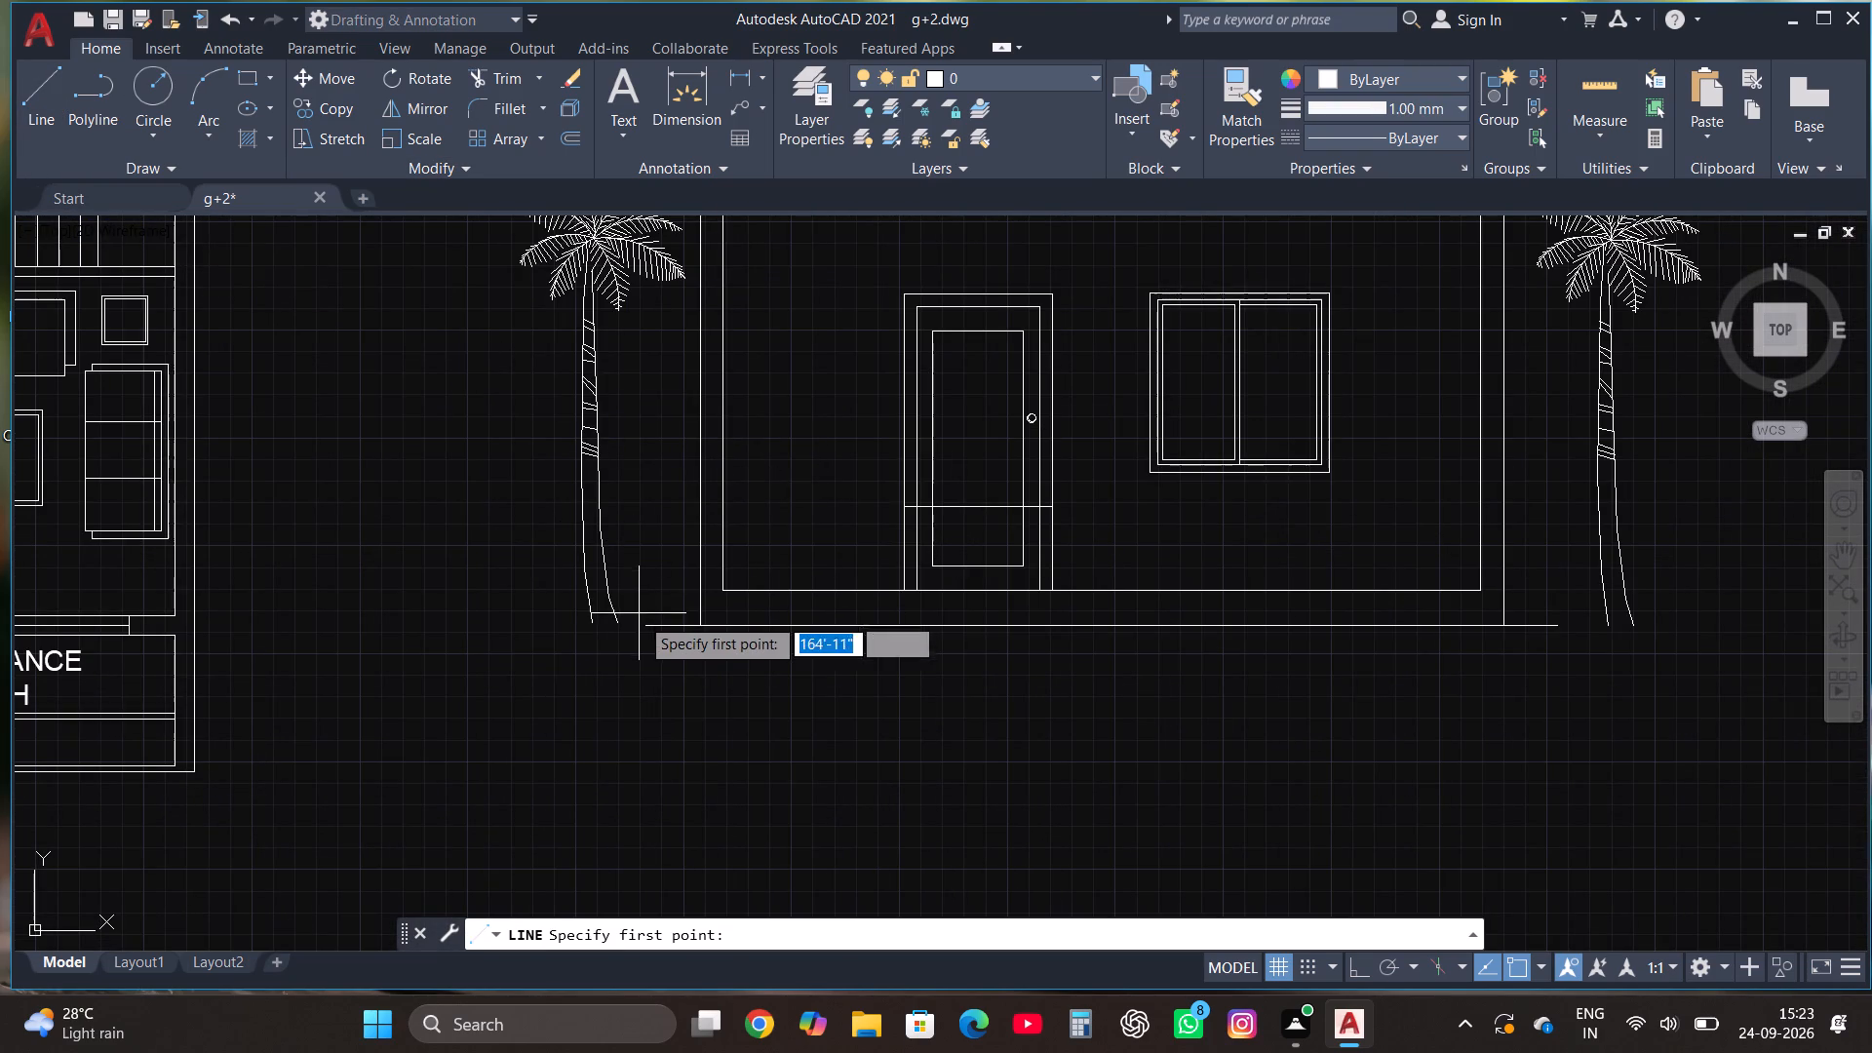
left_click(646, 628)
left_click(507, 626)
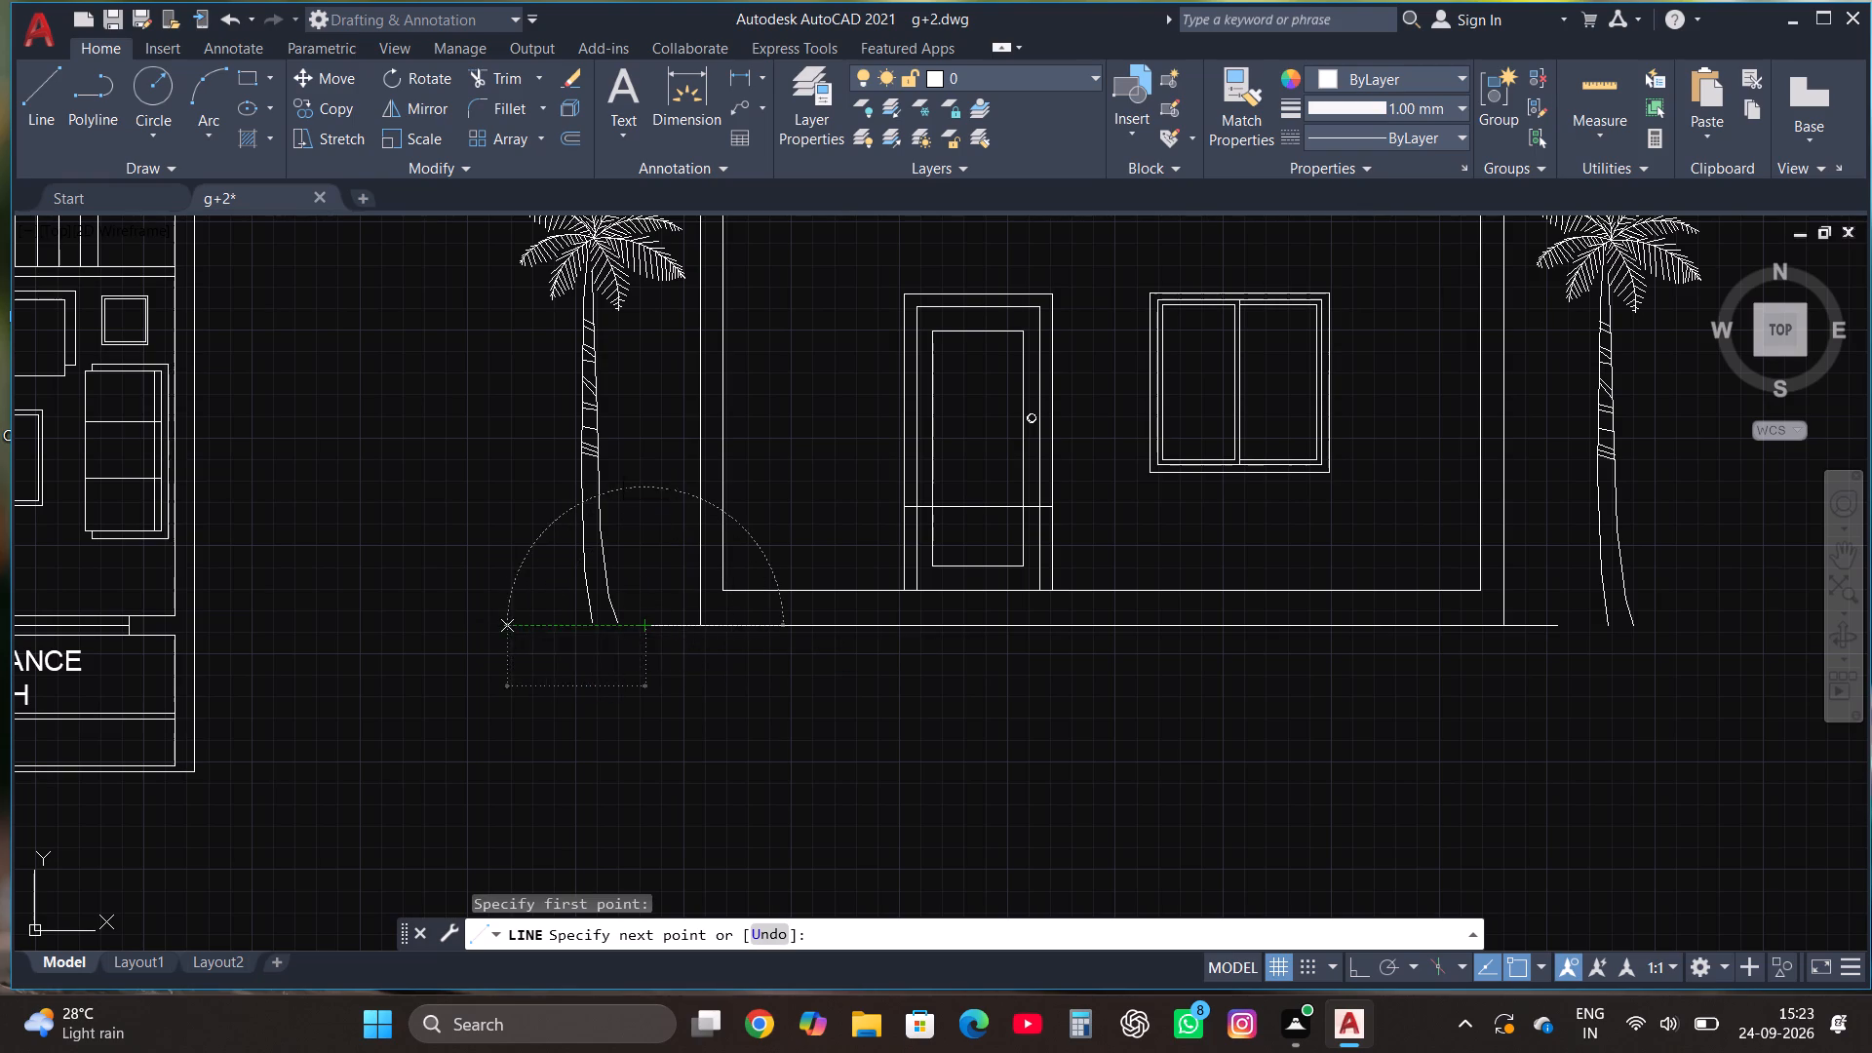
key("F8")
left_click(1684, 627)
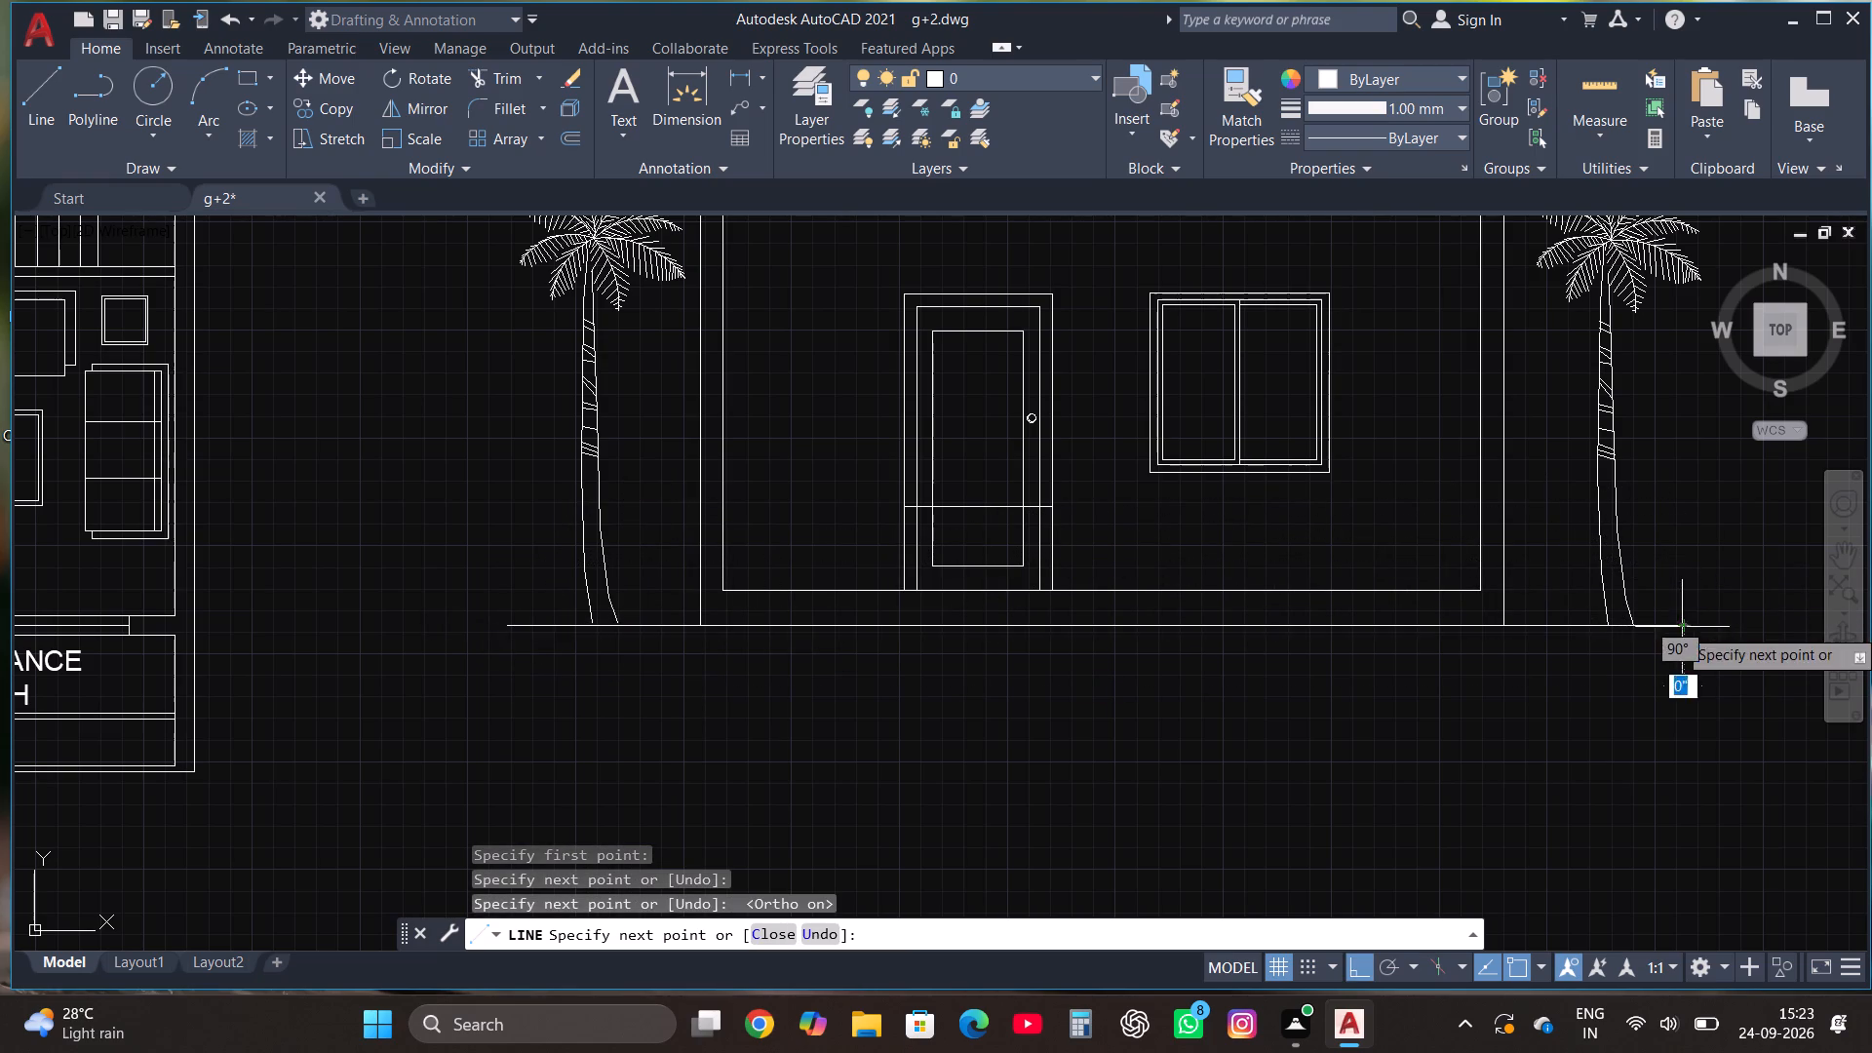
key("Escape")
Move the west palm vertically so the base of its trunk sits on the ground line.
scroll(546, 572, "up", 2)
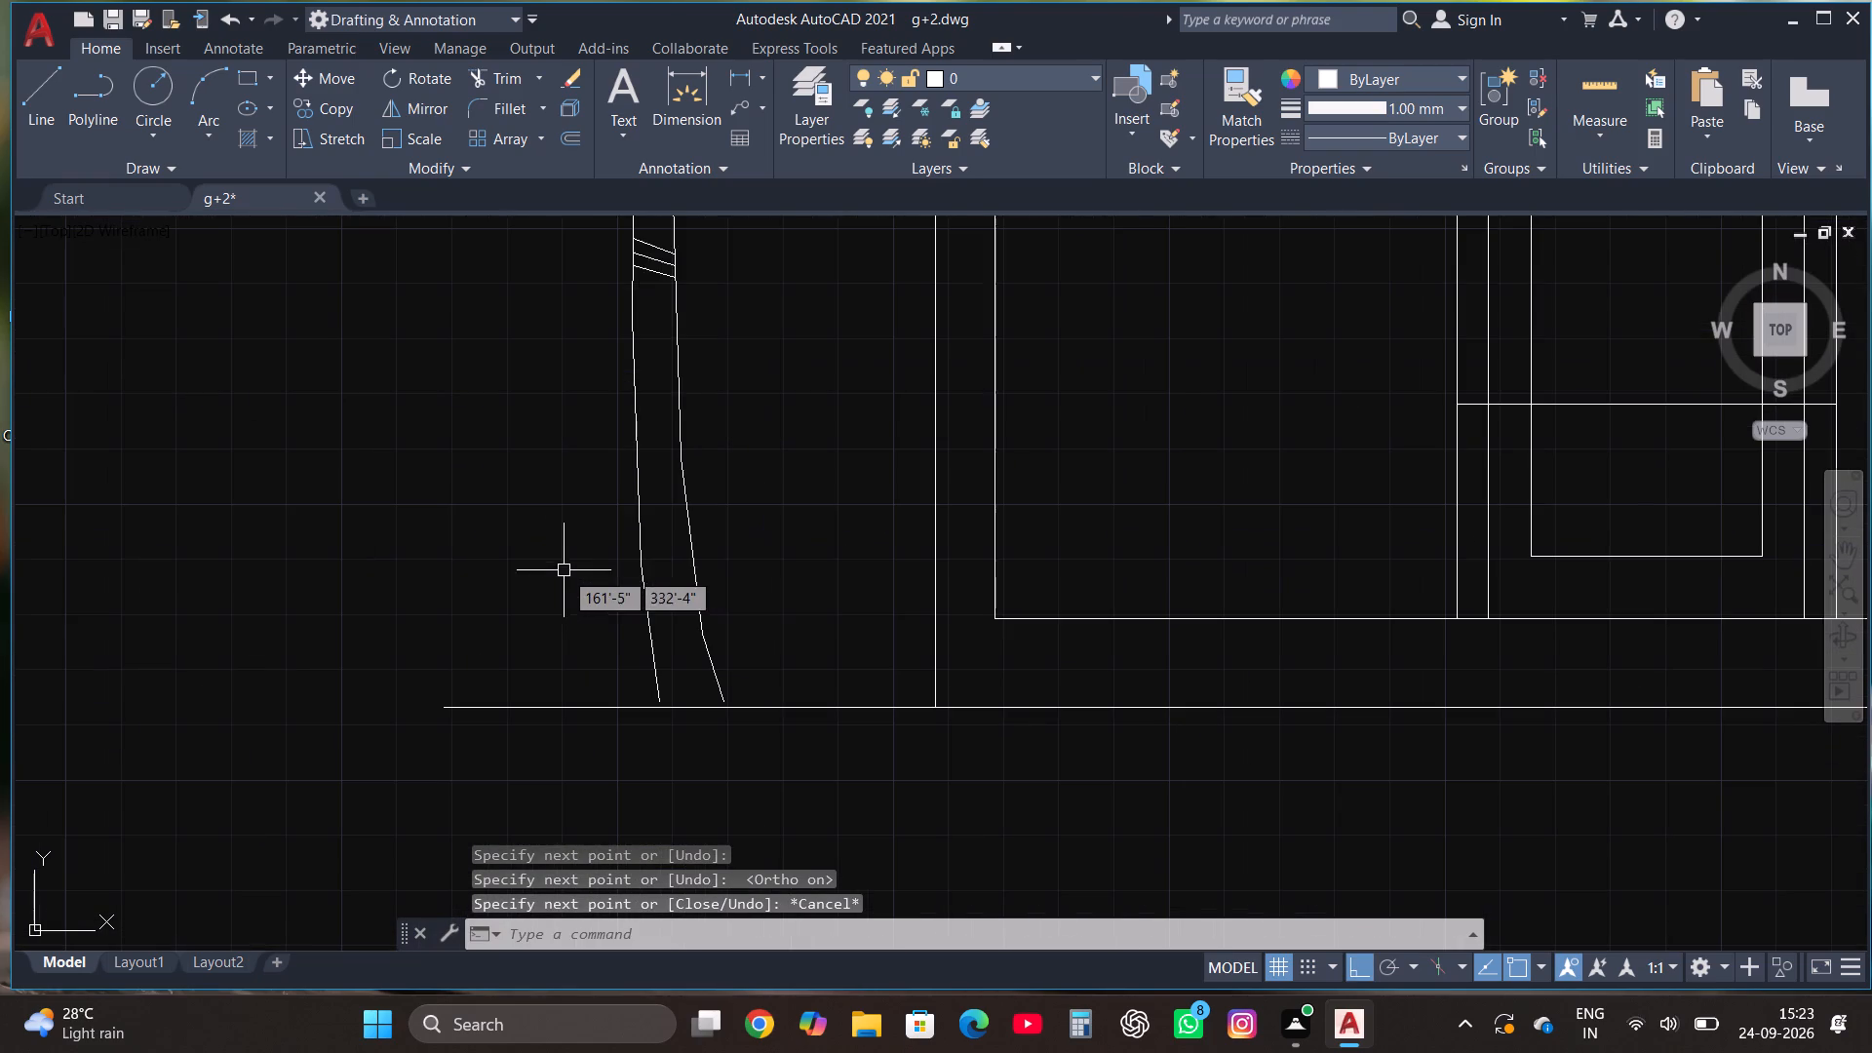
left_click(692, 601)
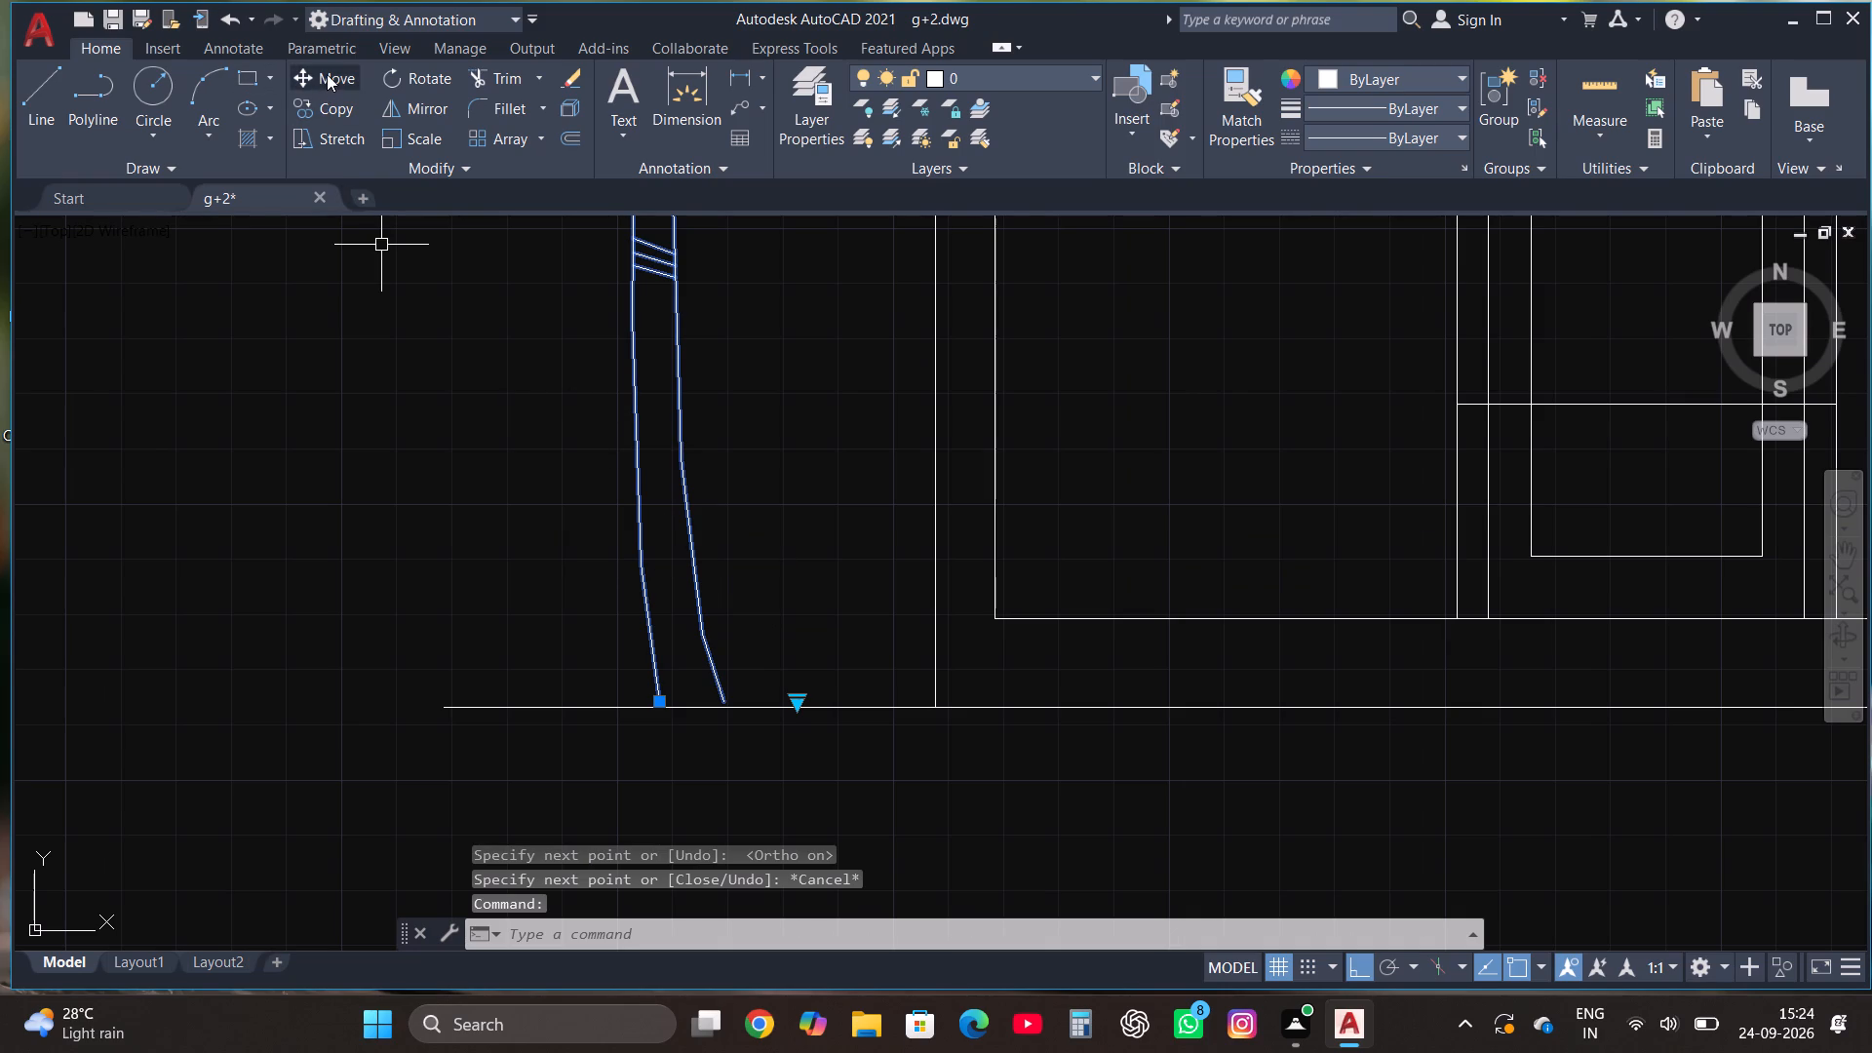
left_click(327, 74)
scroll(699, 711, "up", 2)
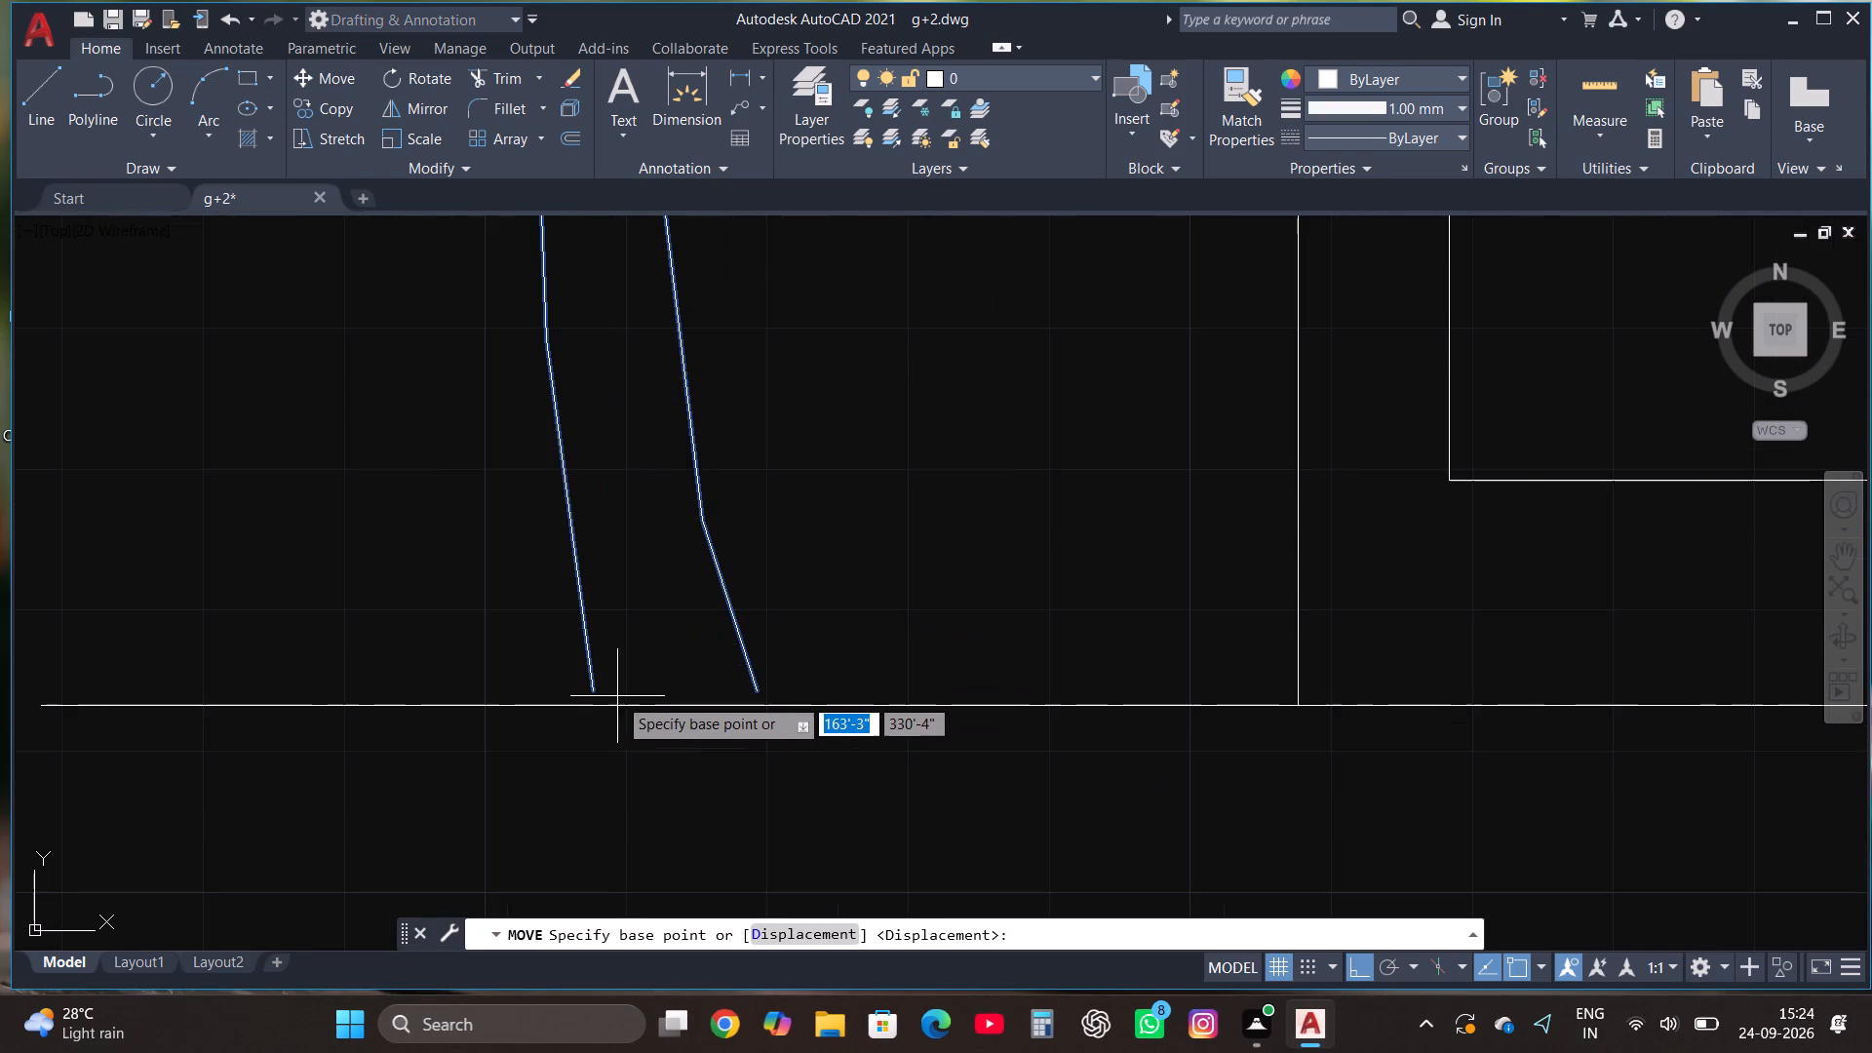
left_click(592, 689)
left_click(591, 705)
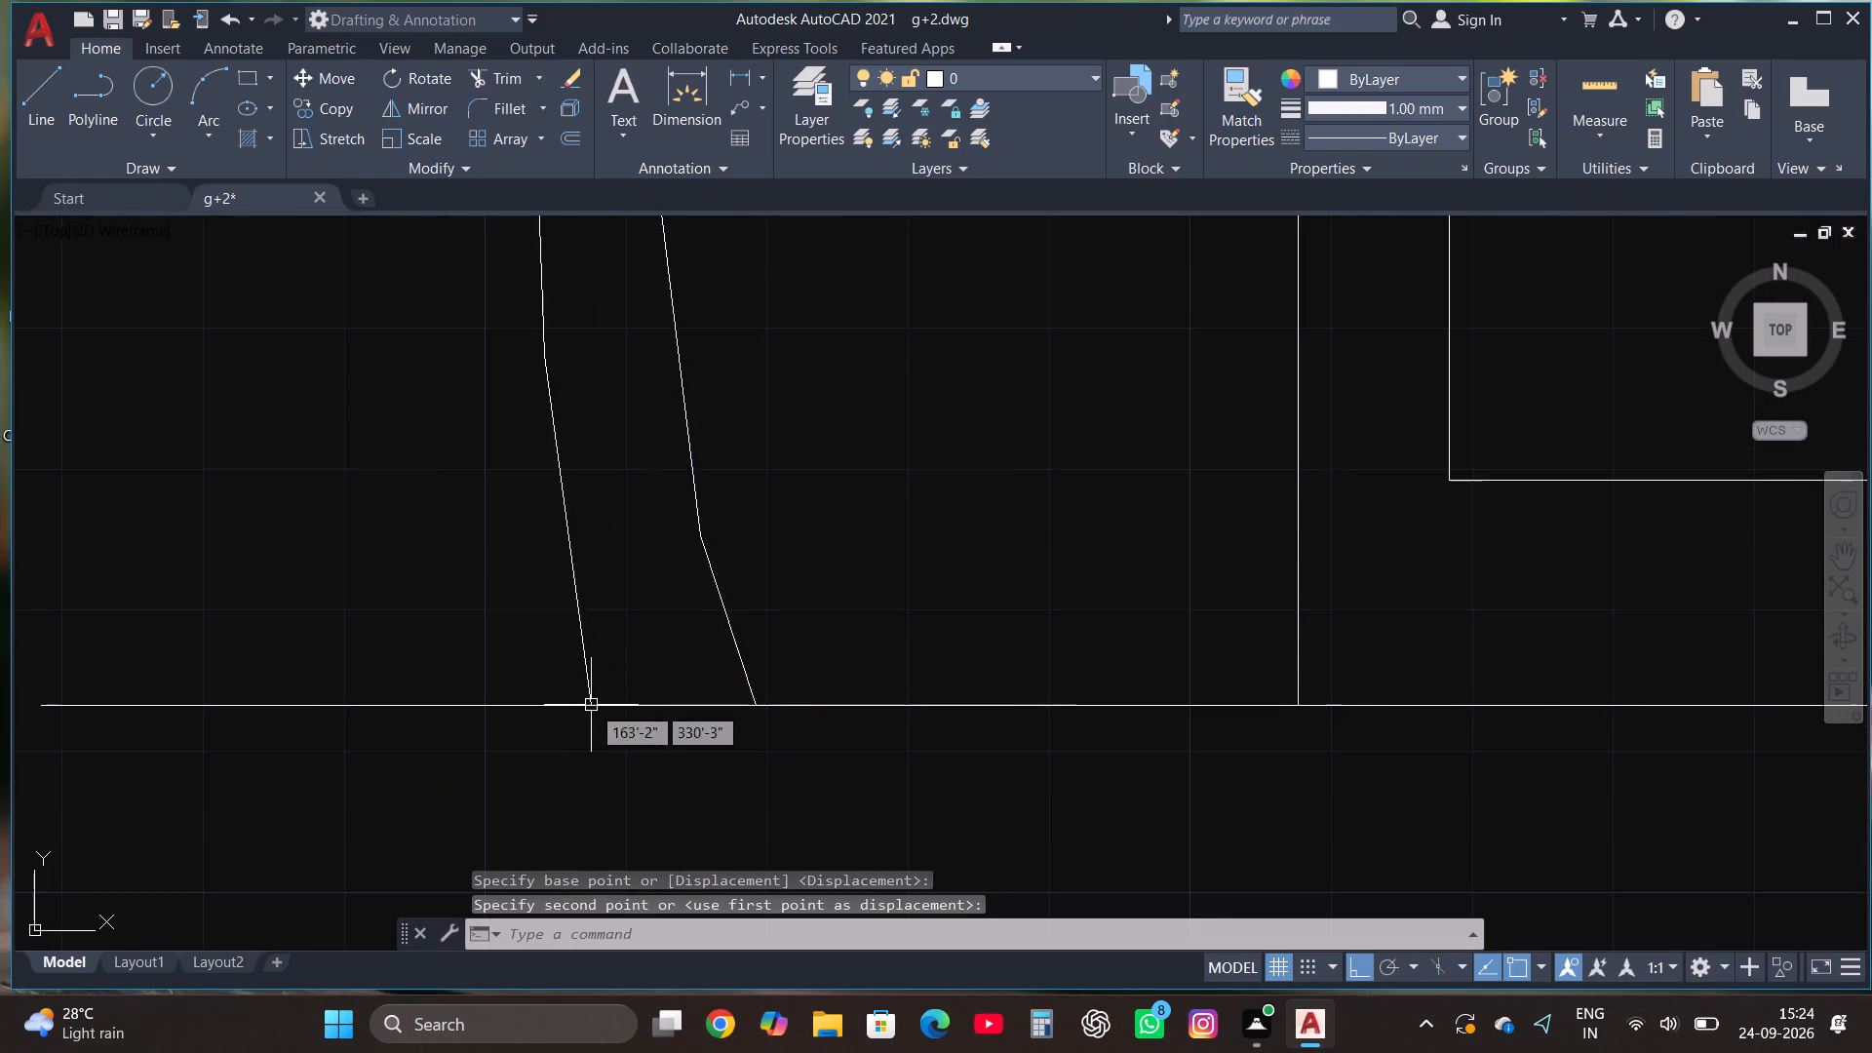
Move the east palm vertically so the base of its trunk sits on the ground line.
scroll(714, 548, "down", 8)
scroll(1222, 552, "up", 3)
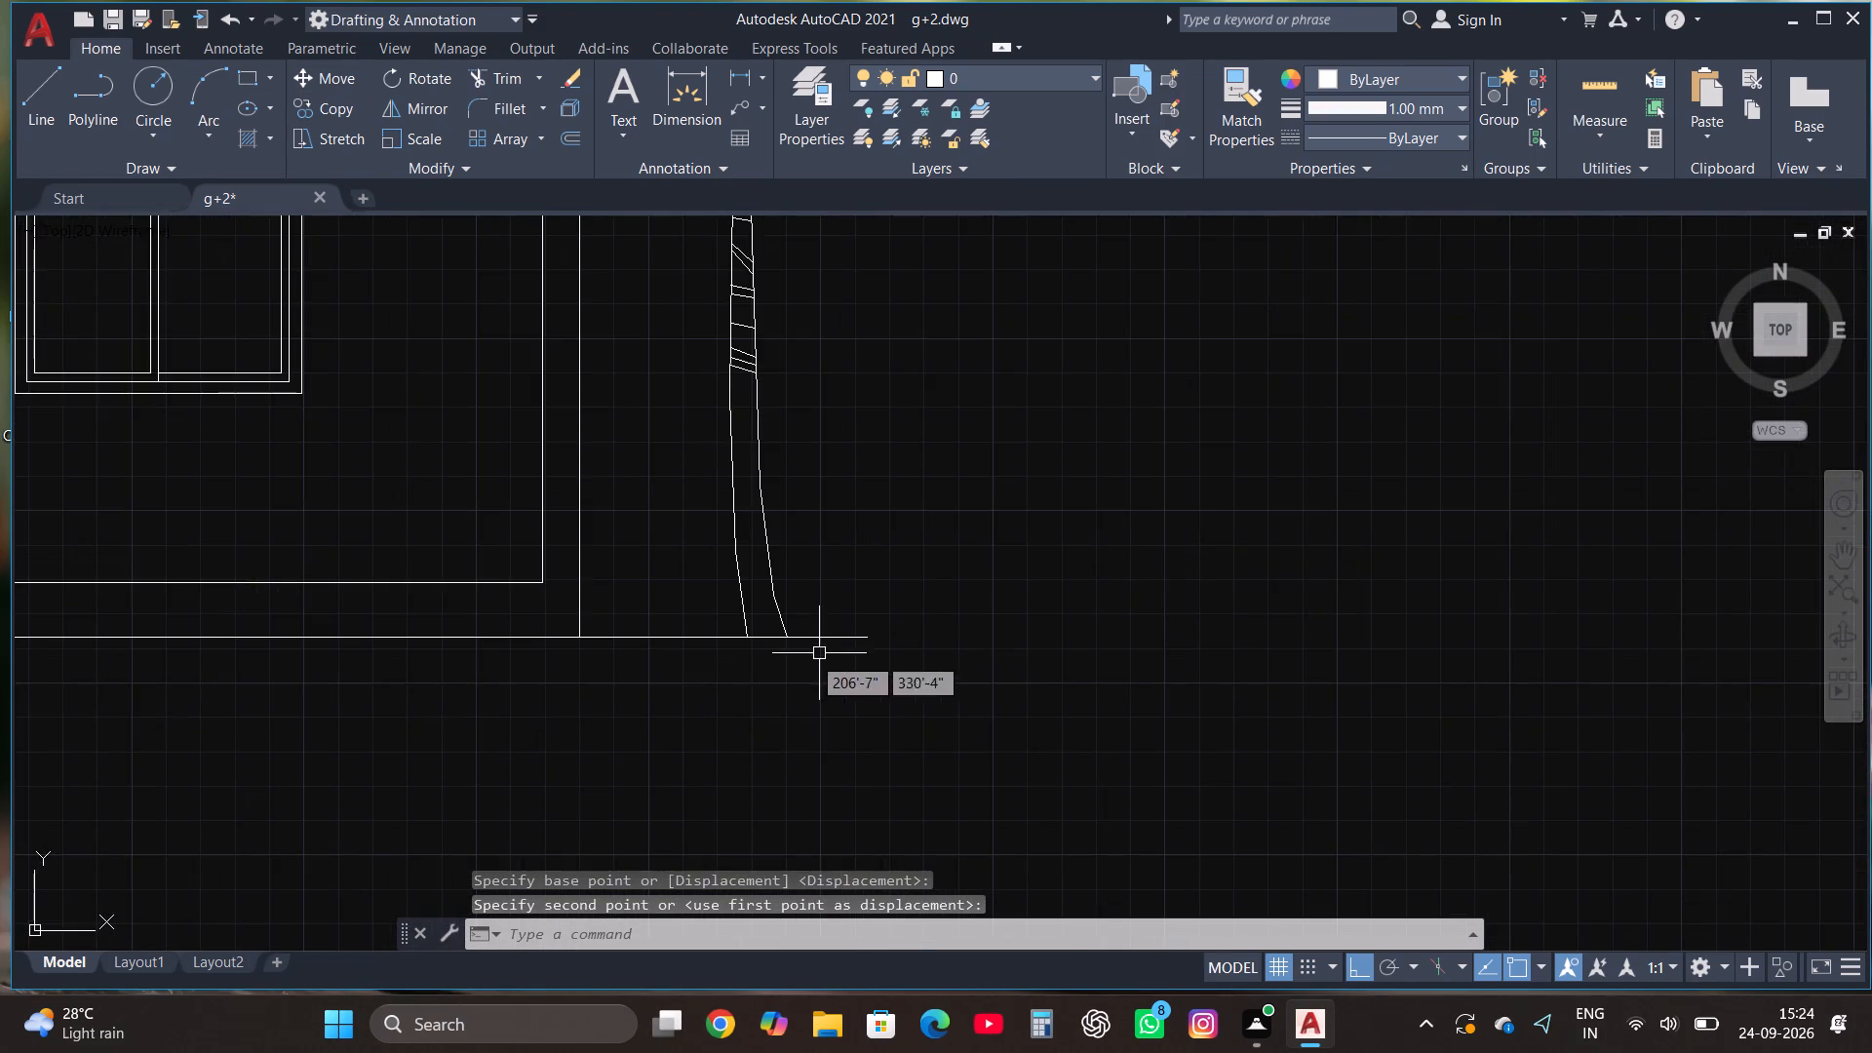
scroll(744, 659, "up", 4)
scroll(747, 636, "down", 4)
scroll(826, 637, "up", 5)
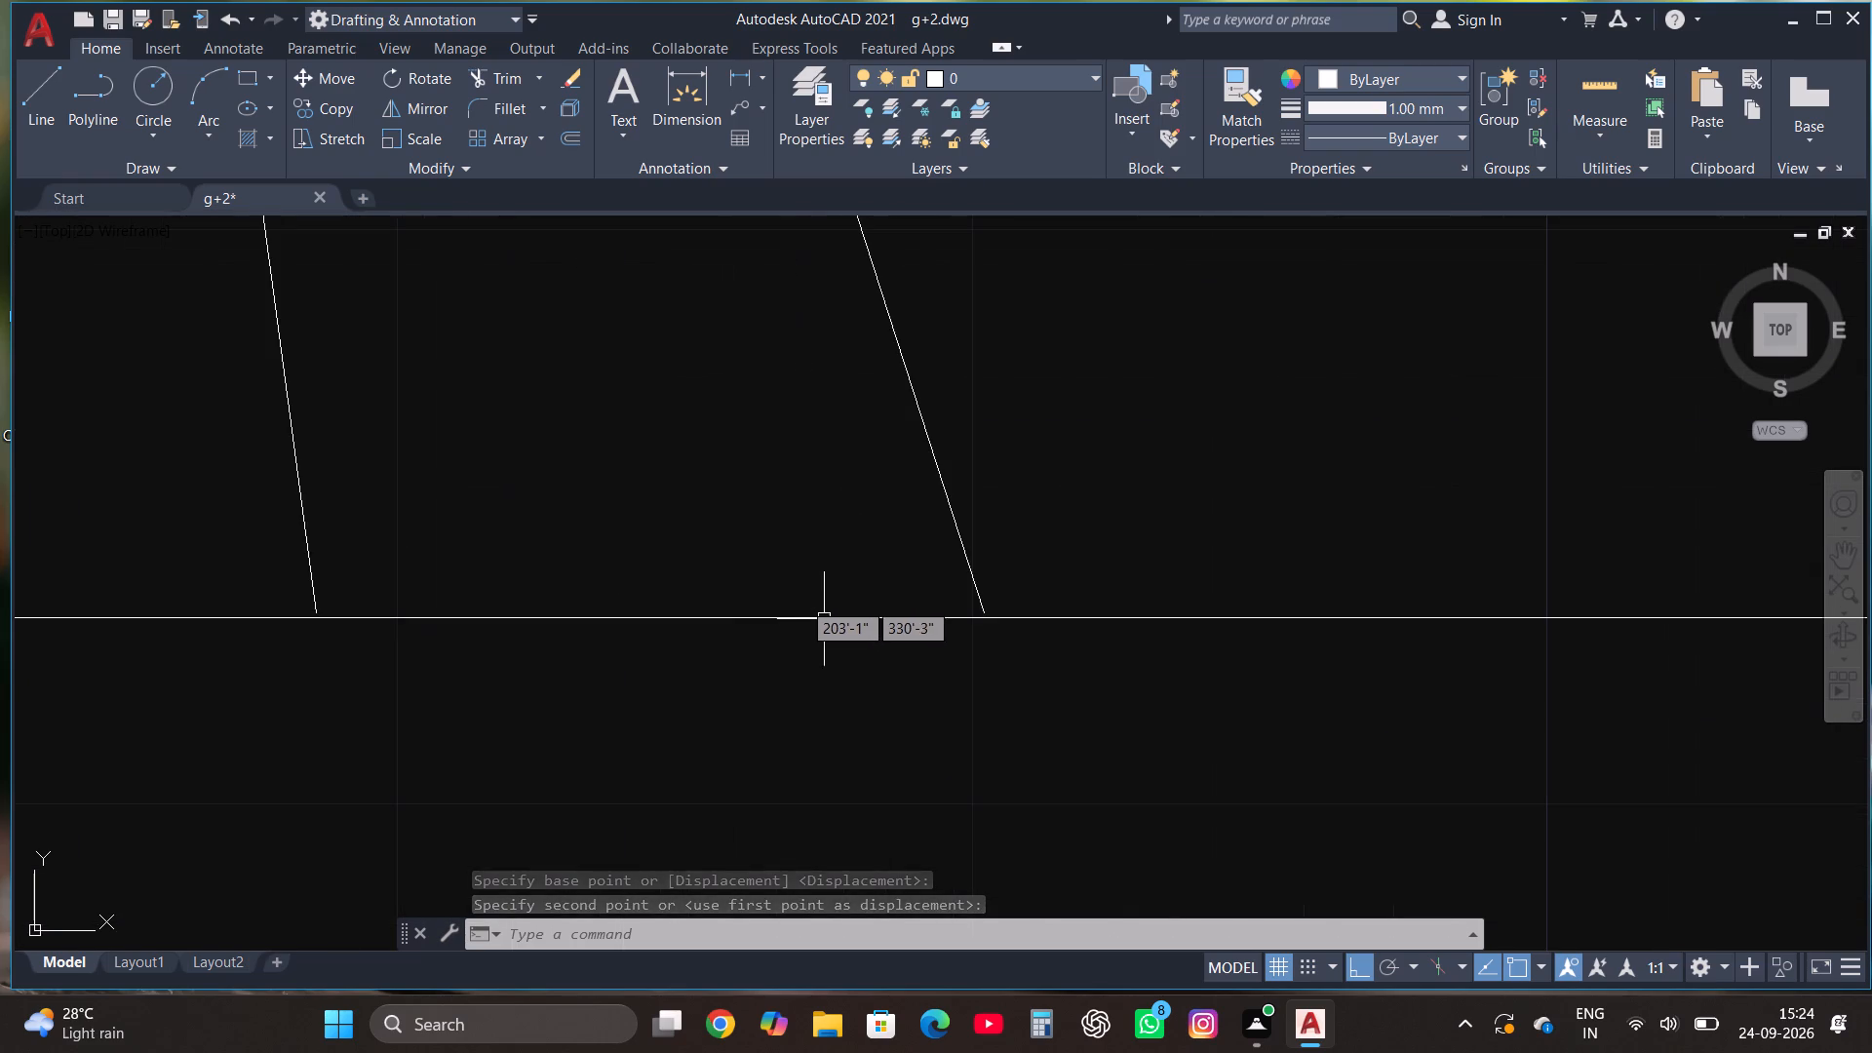
left_click(979, 559)
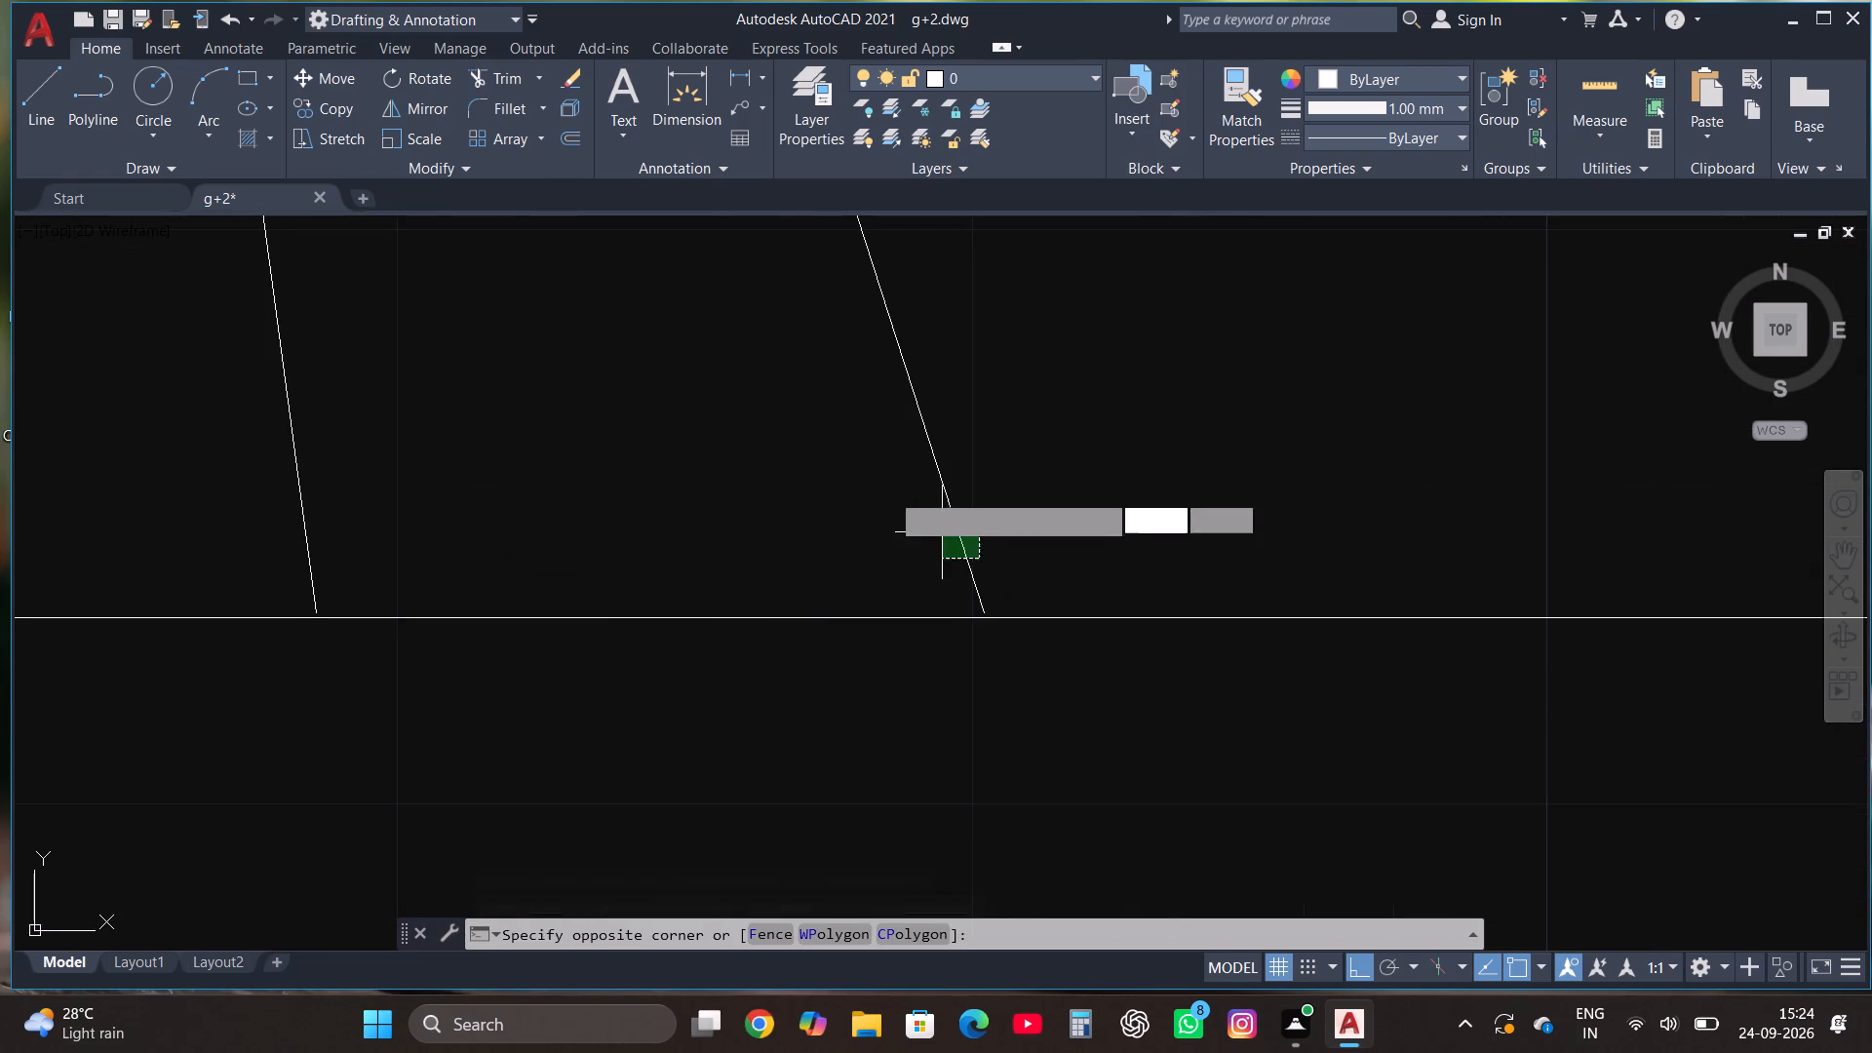
left_click(890, 492)
left_click(329, 78)
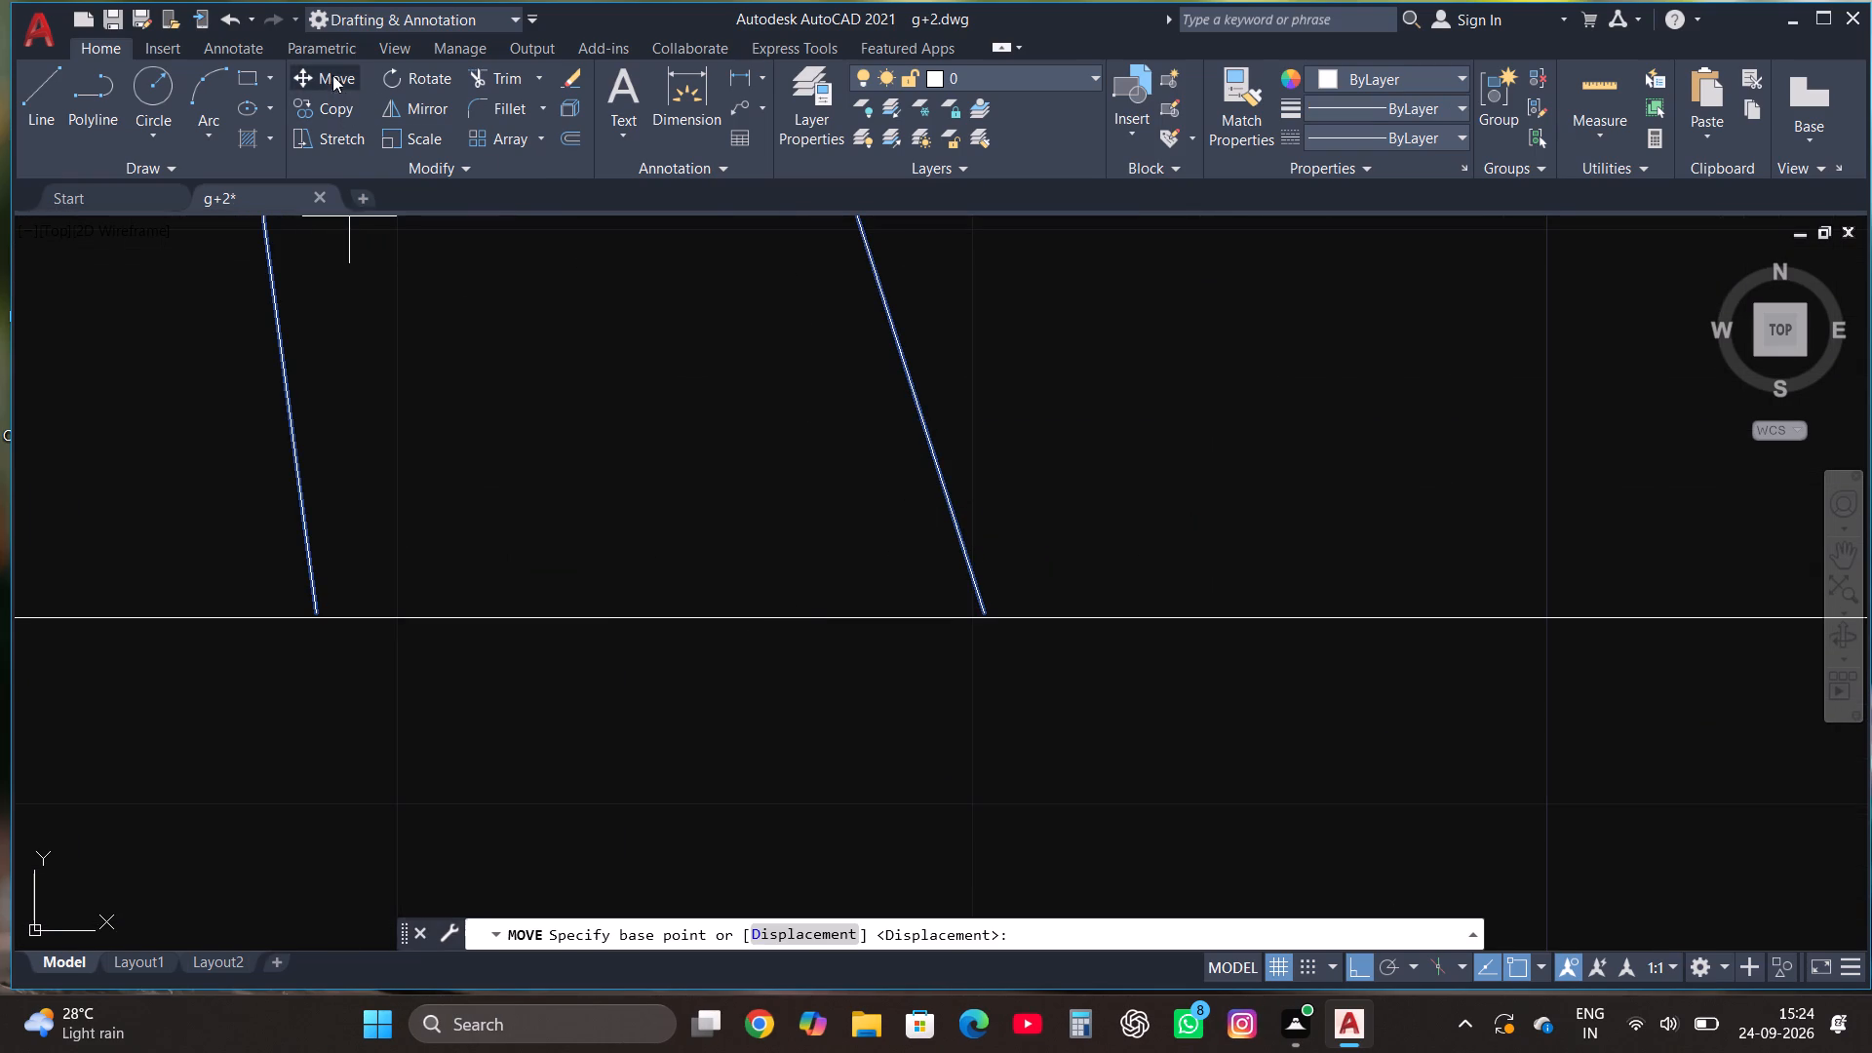
scroll(993, 618, "up", 3)
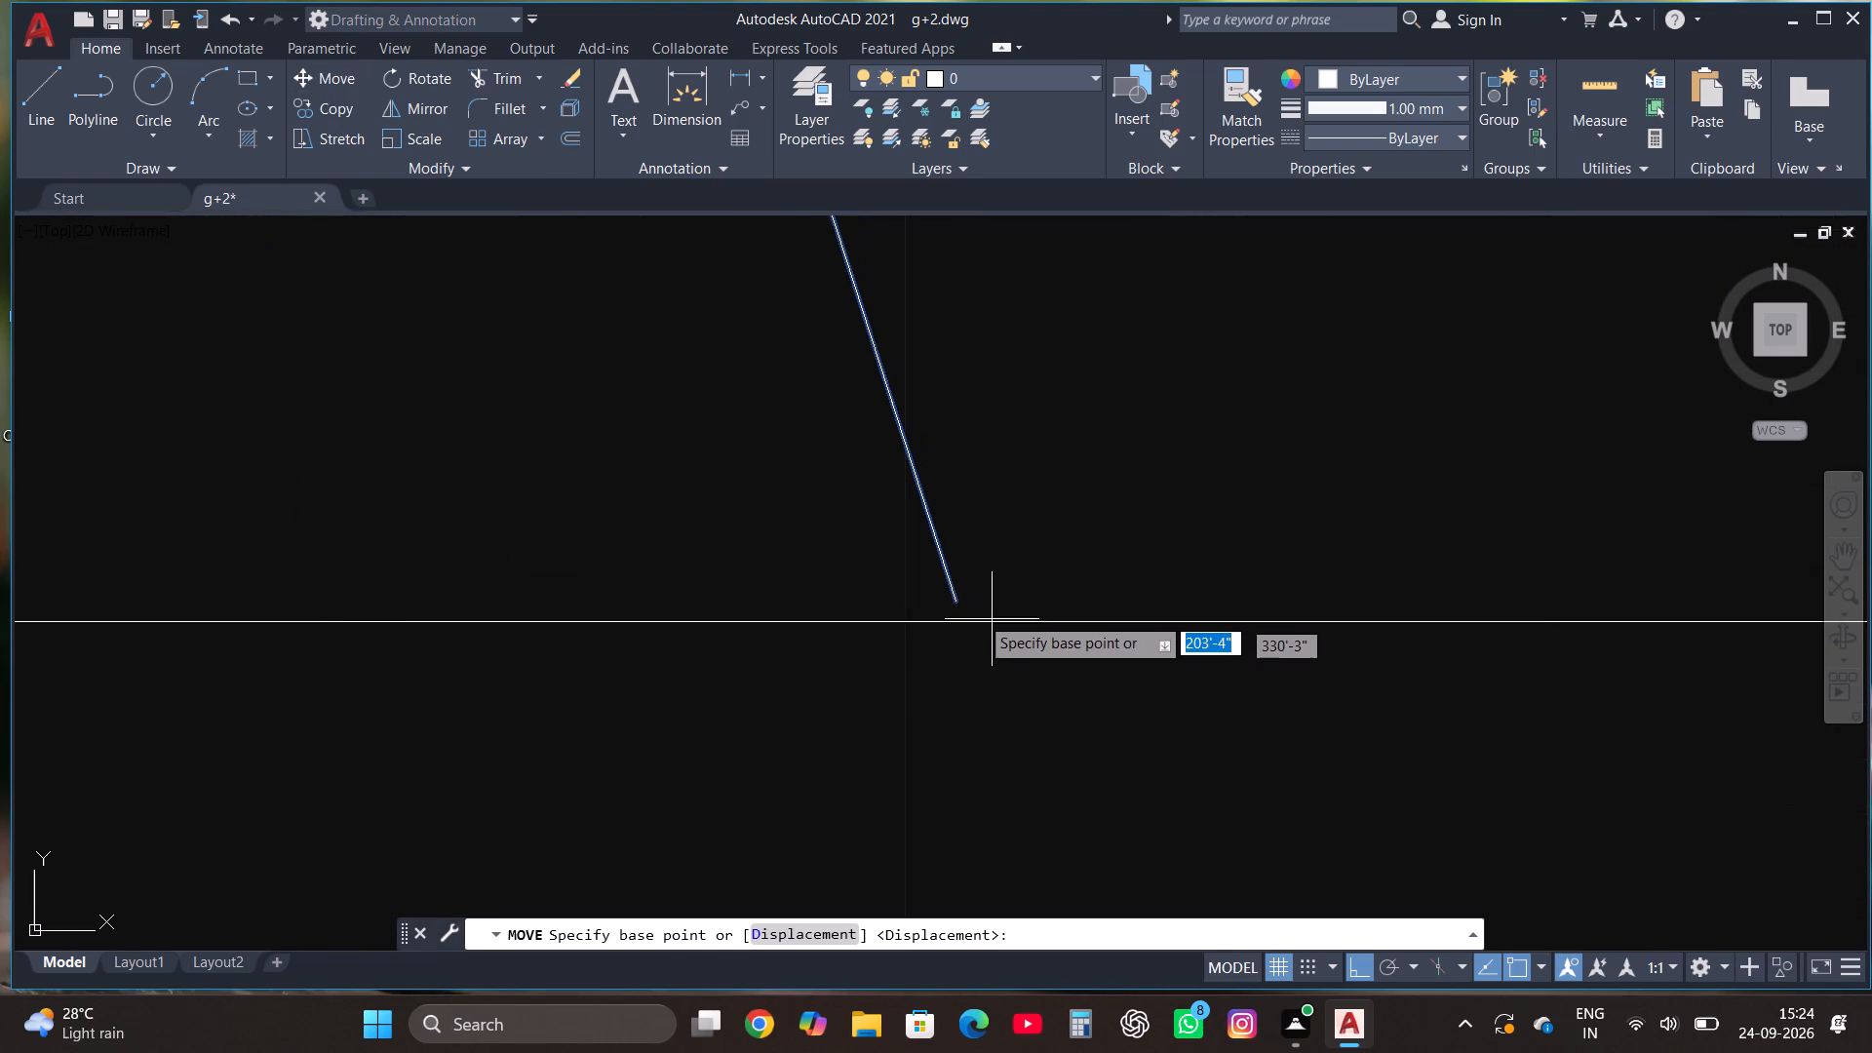
left_click(954, 601)
left_click(954, 618)
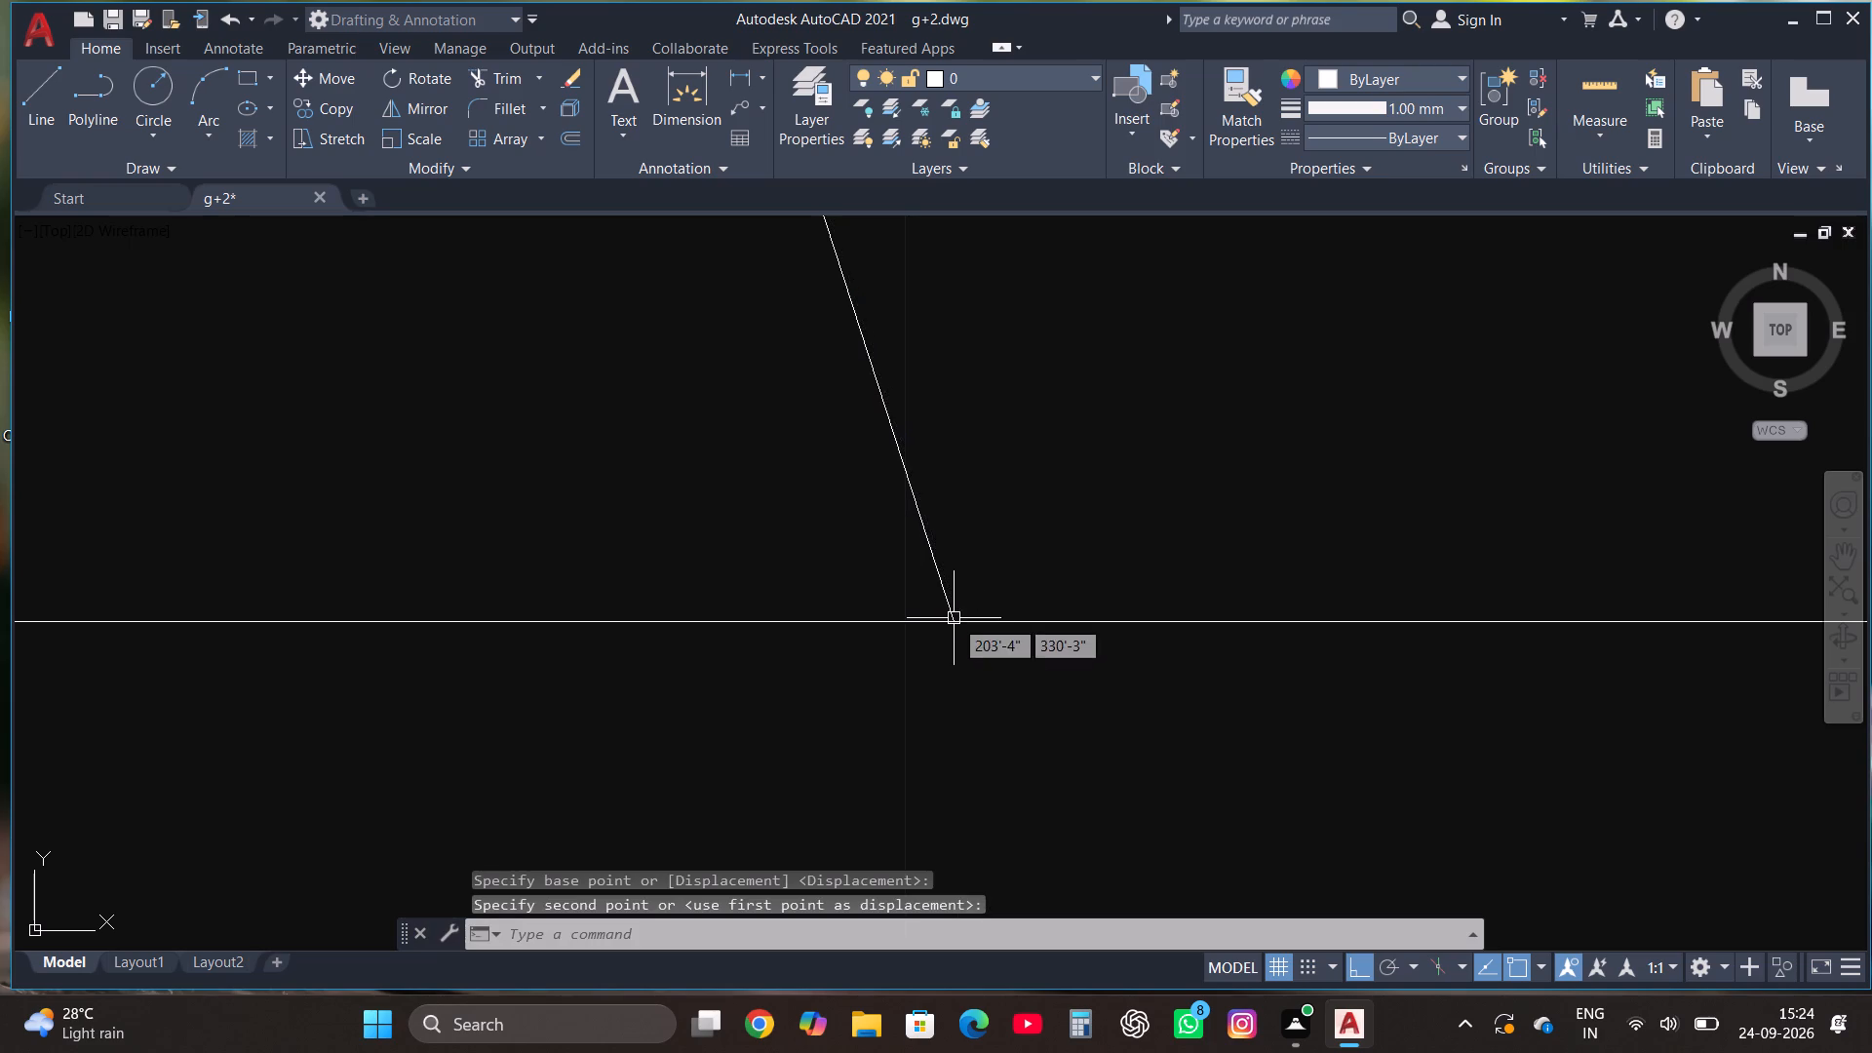
Review the elevation with its palms and the ground floor plan around the toilets, puja room and kitchen.
scroll(1170, 726, "down", 12)
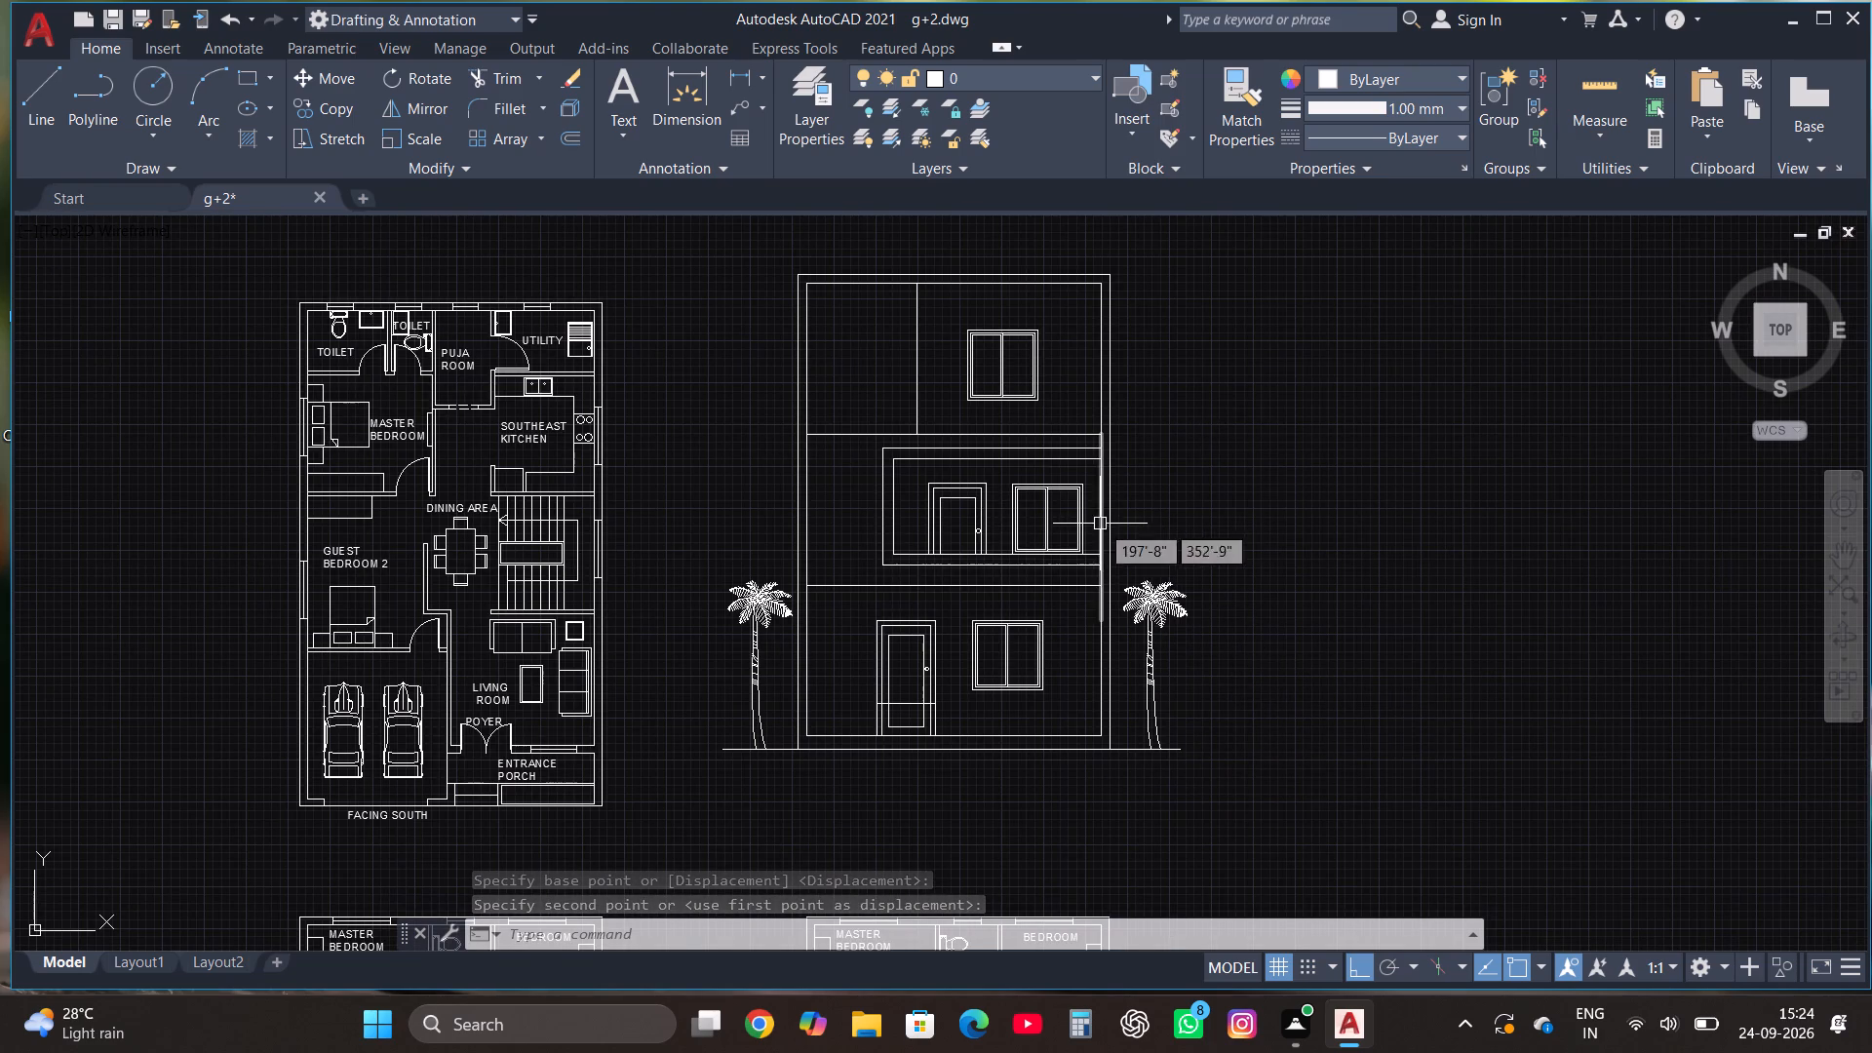
scroll(1030, 573, "down", 1)
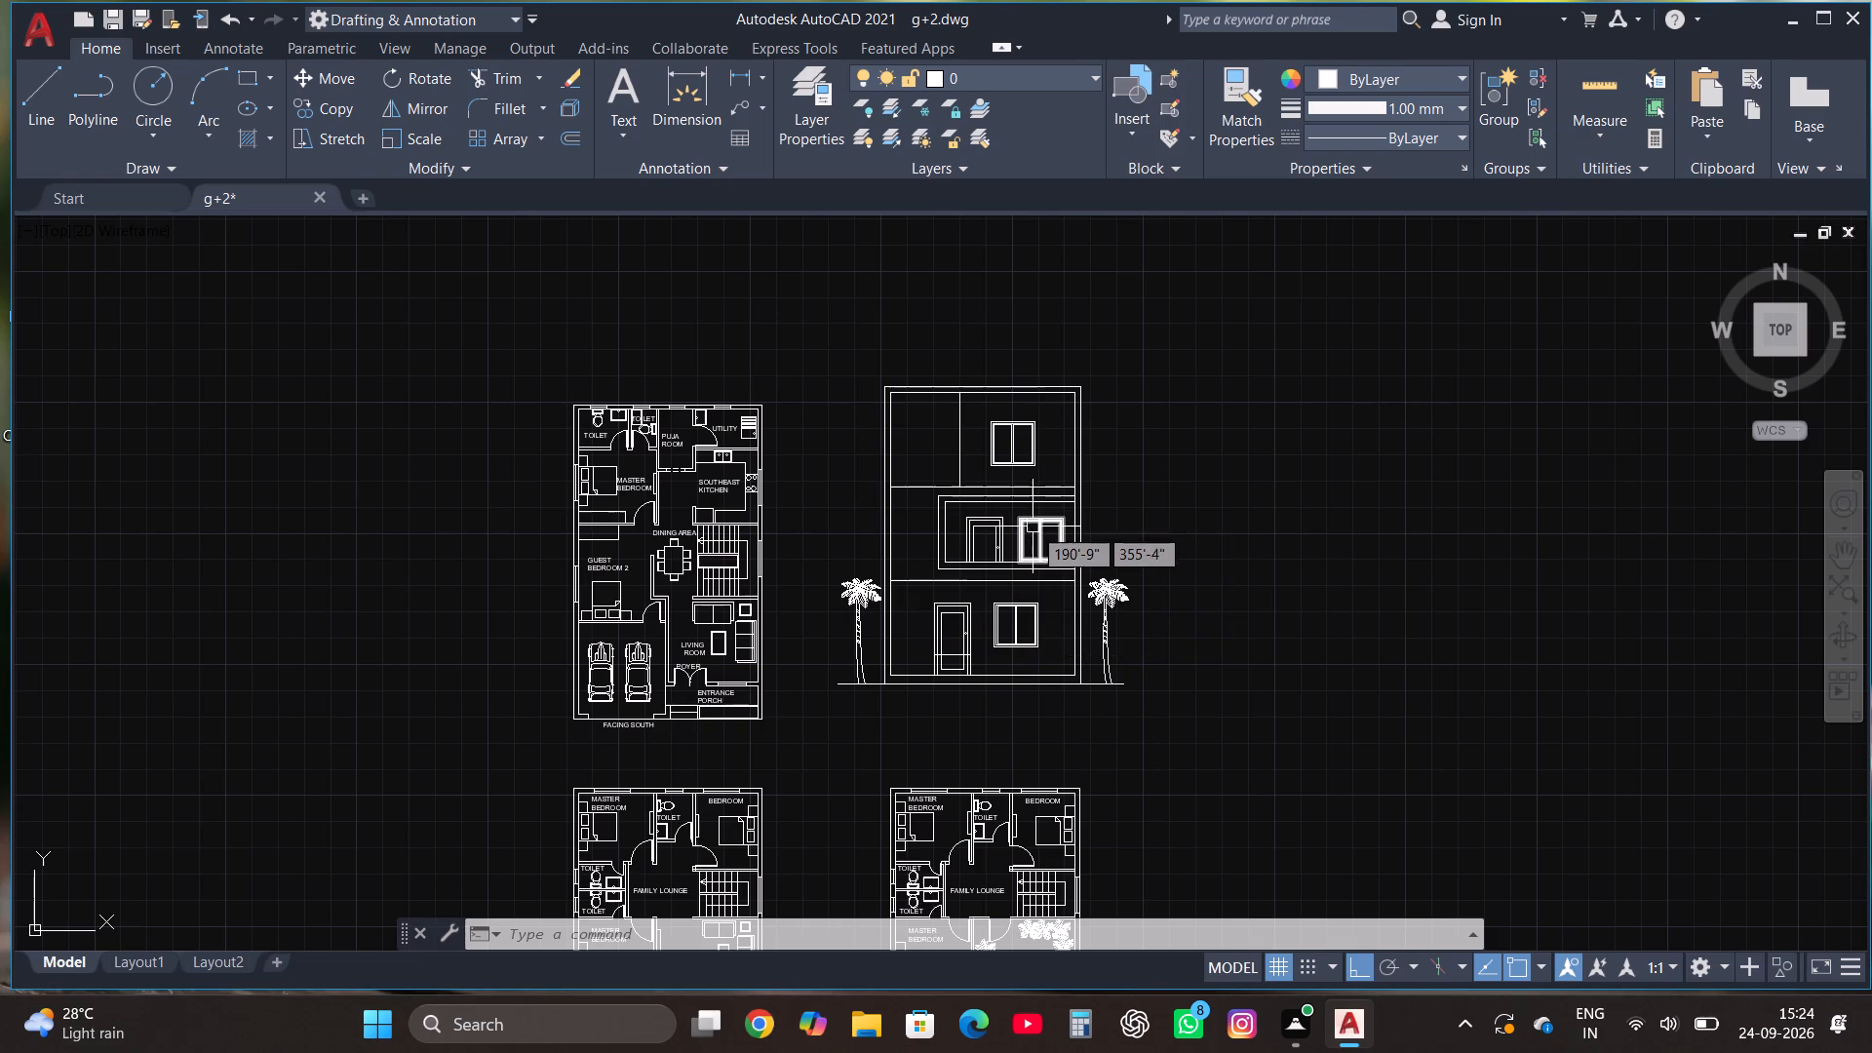
scroll(553, 454, "up", 2)
scroll(601, 295, "up", 1)
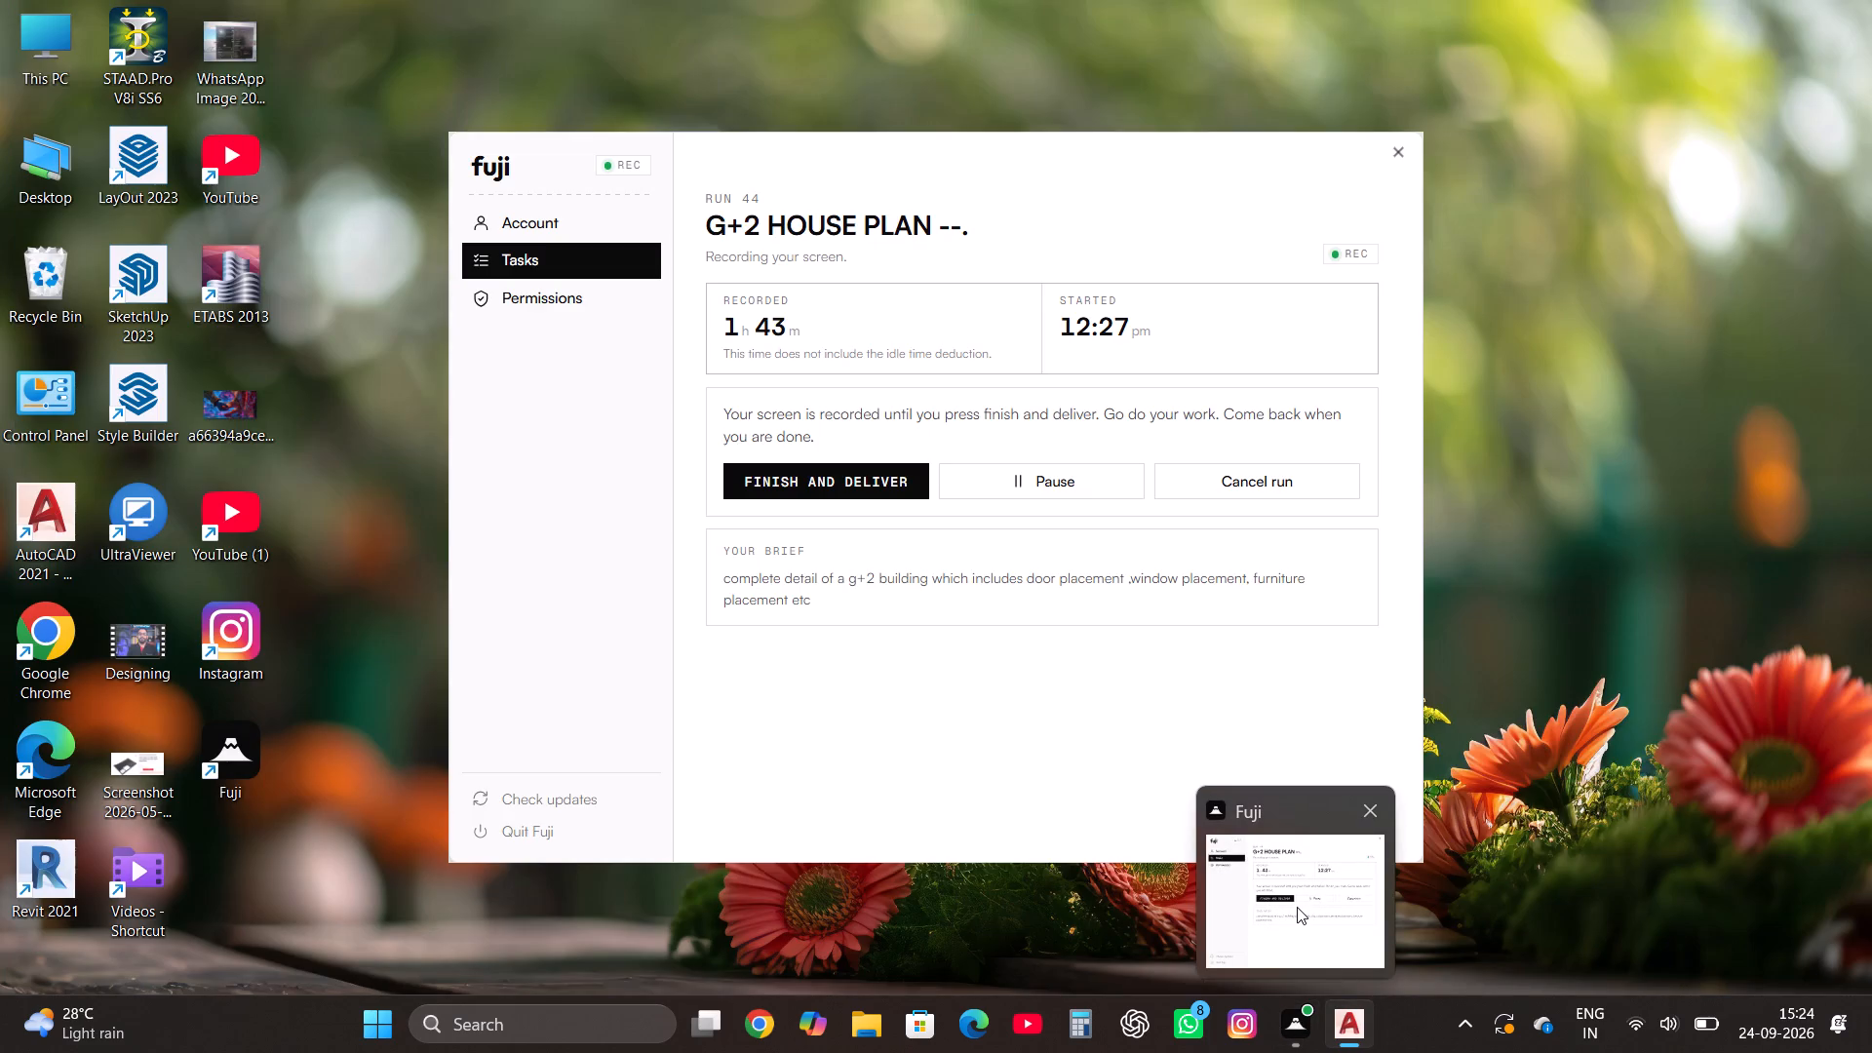
key("Escape")
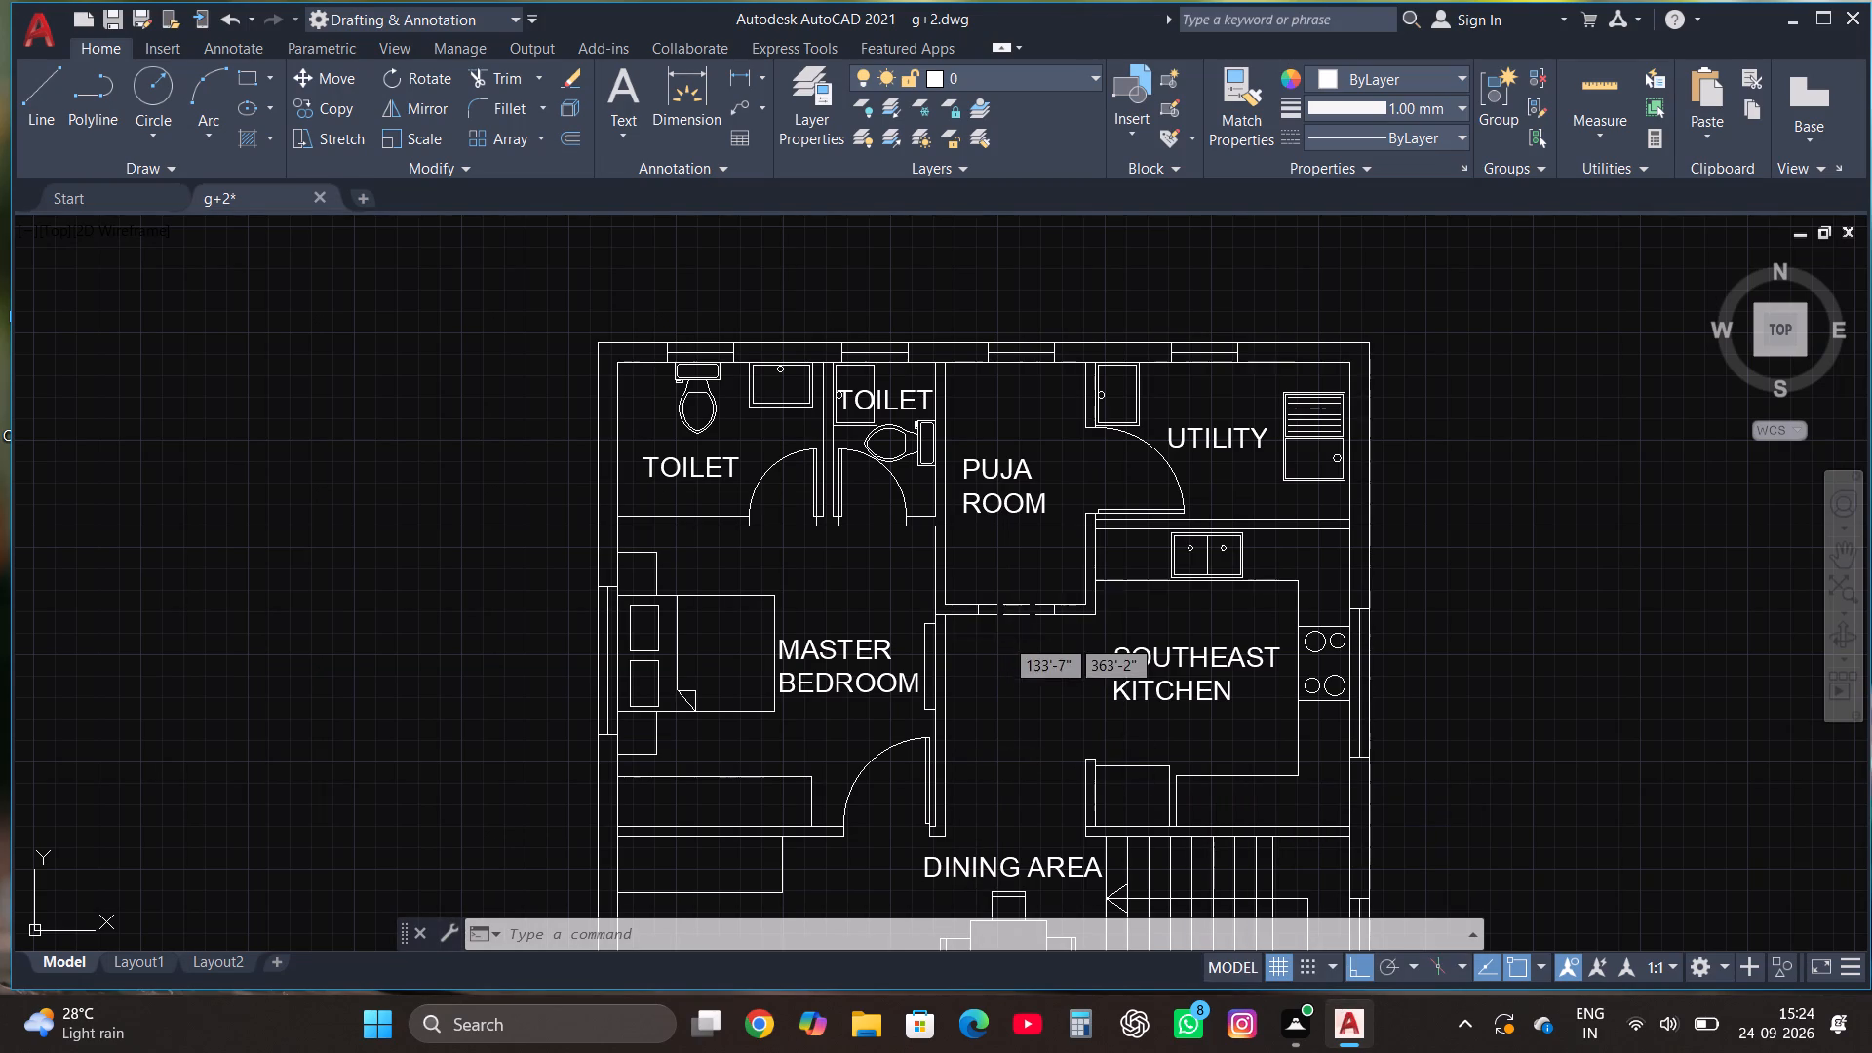
scroll(1014, 723, "down", 1)
scroll(817, 473, "up", 1)
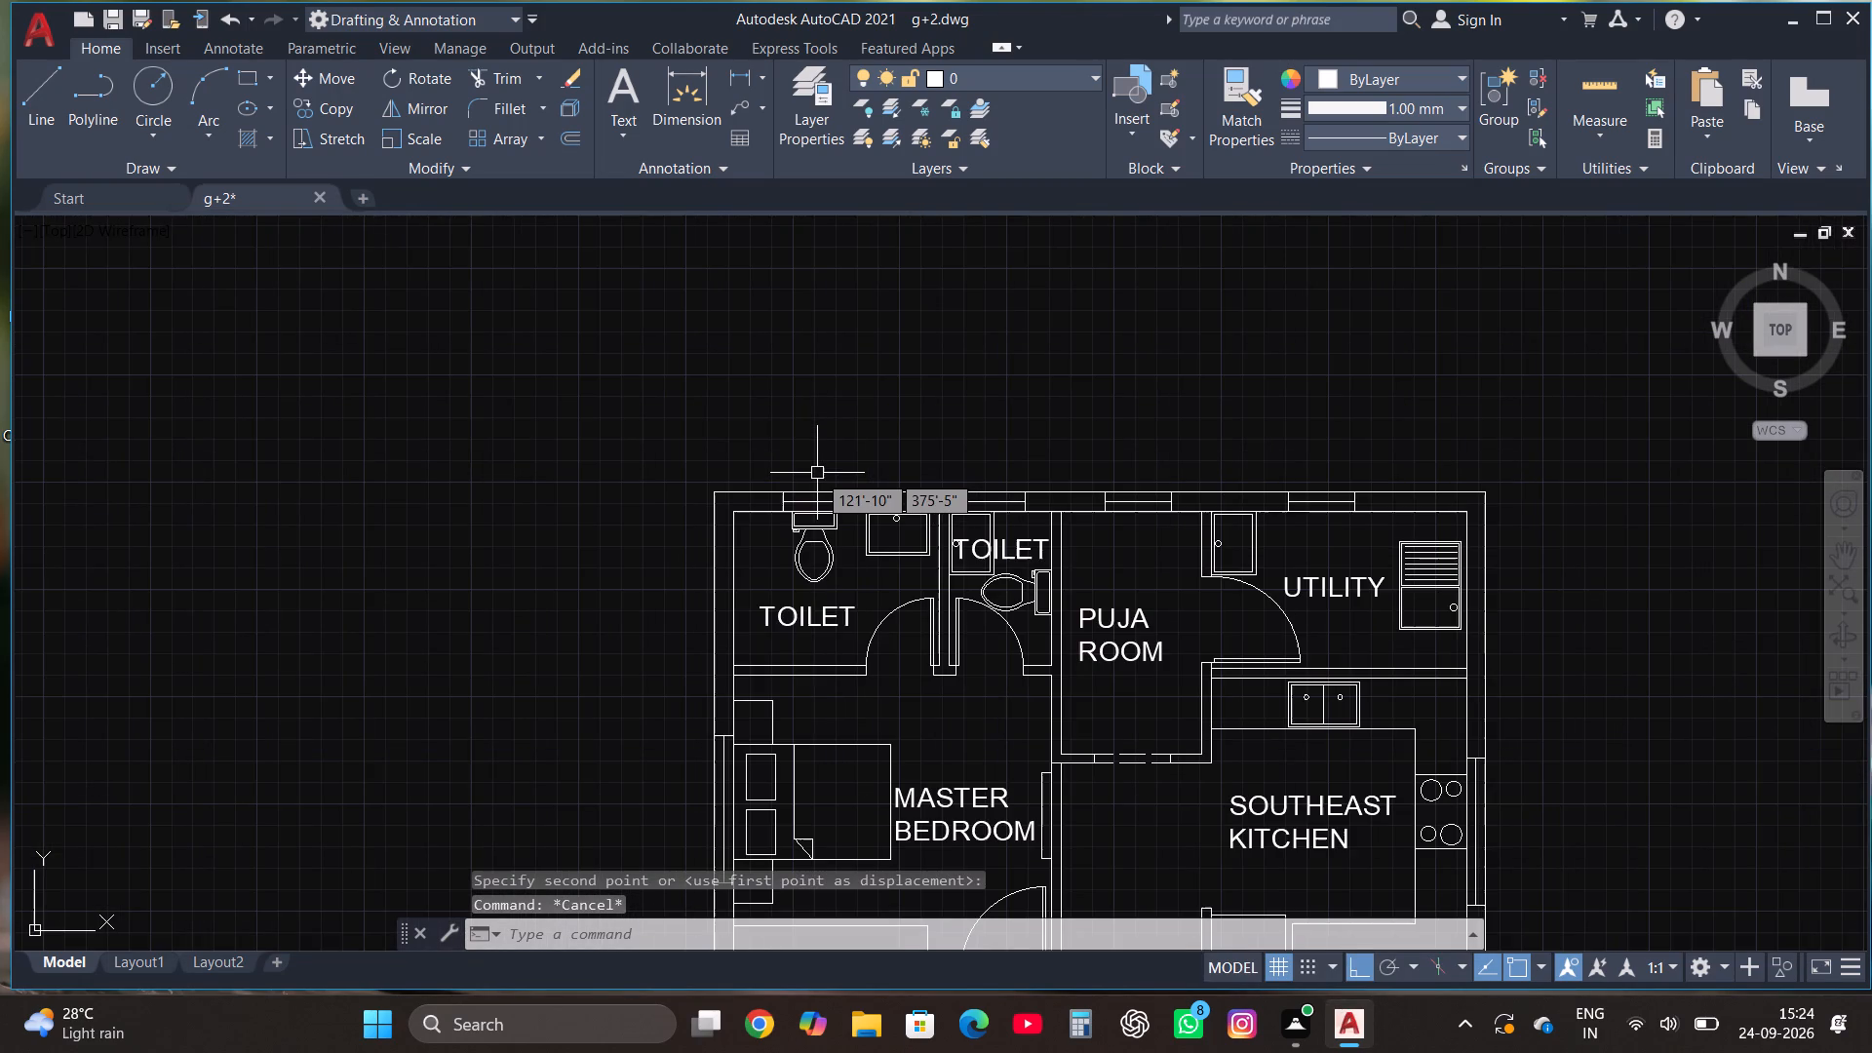
Save the drawing.
key("ctrl+s")
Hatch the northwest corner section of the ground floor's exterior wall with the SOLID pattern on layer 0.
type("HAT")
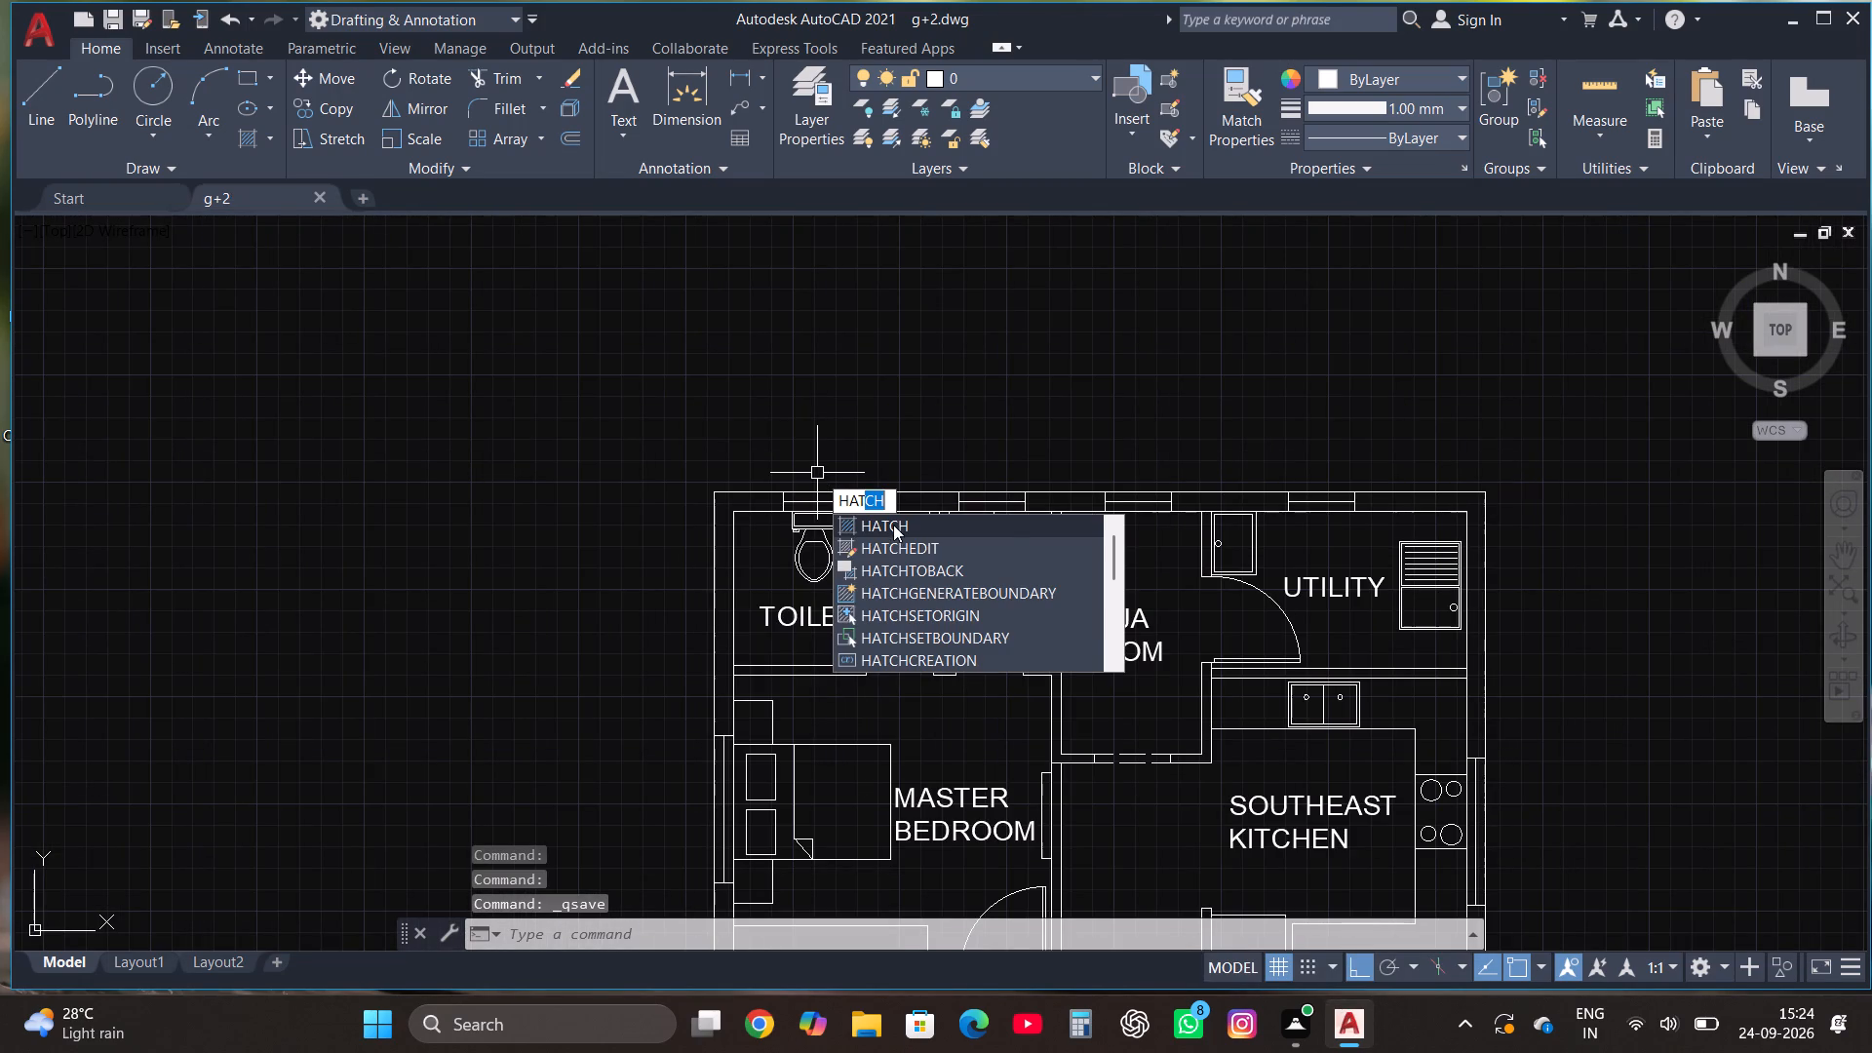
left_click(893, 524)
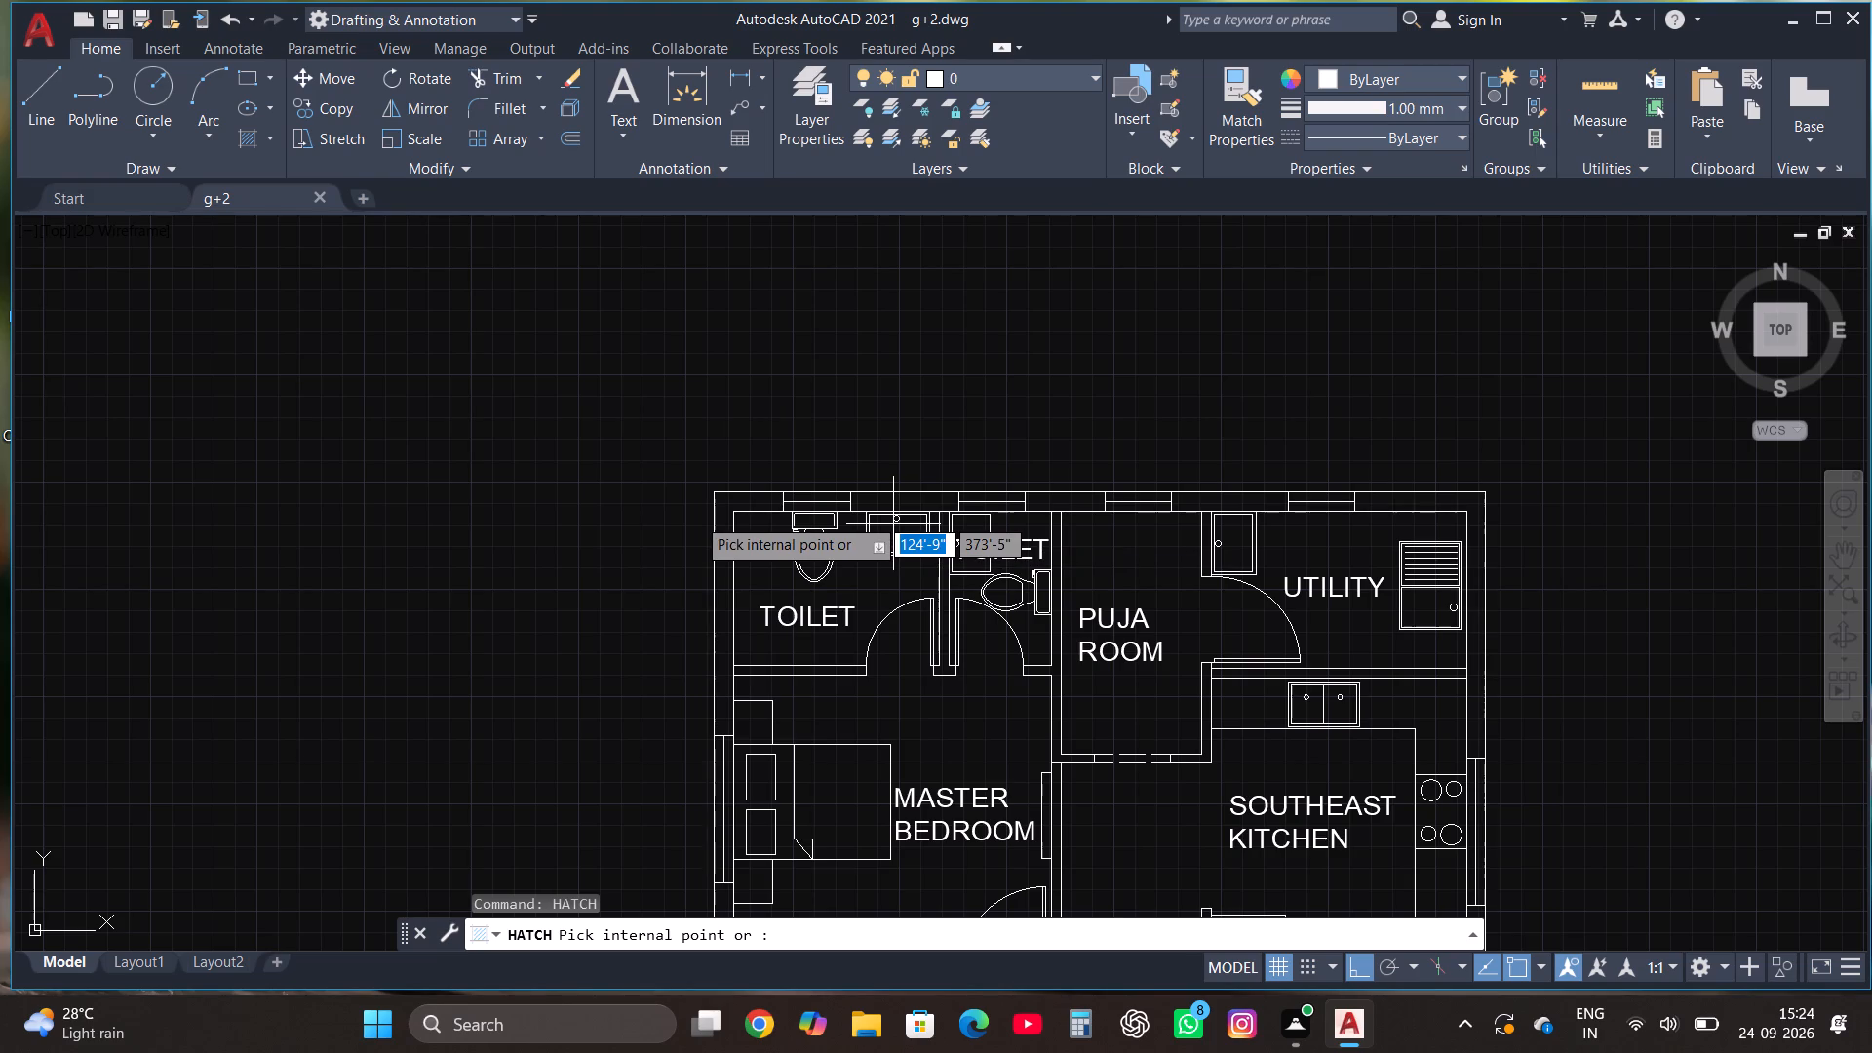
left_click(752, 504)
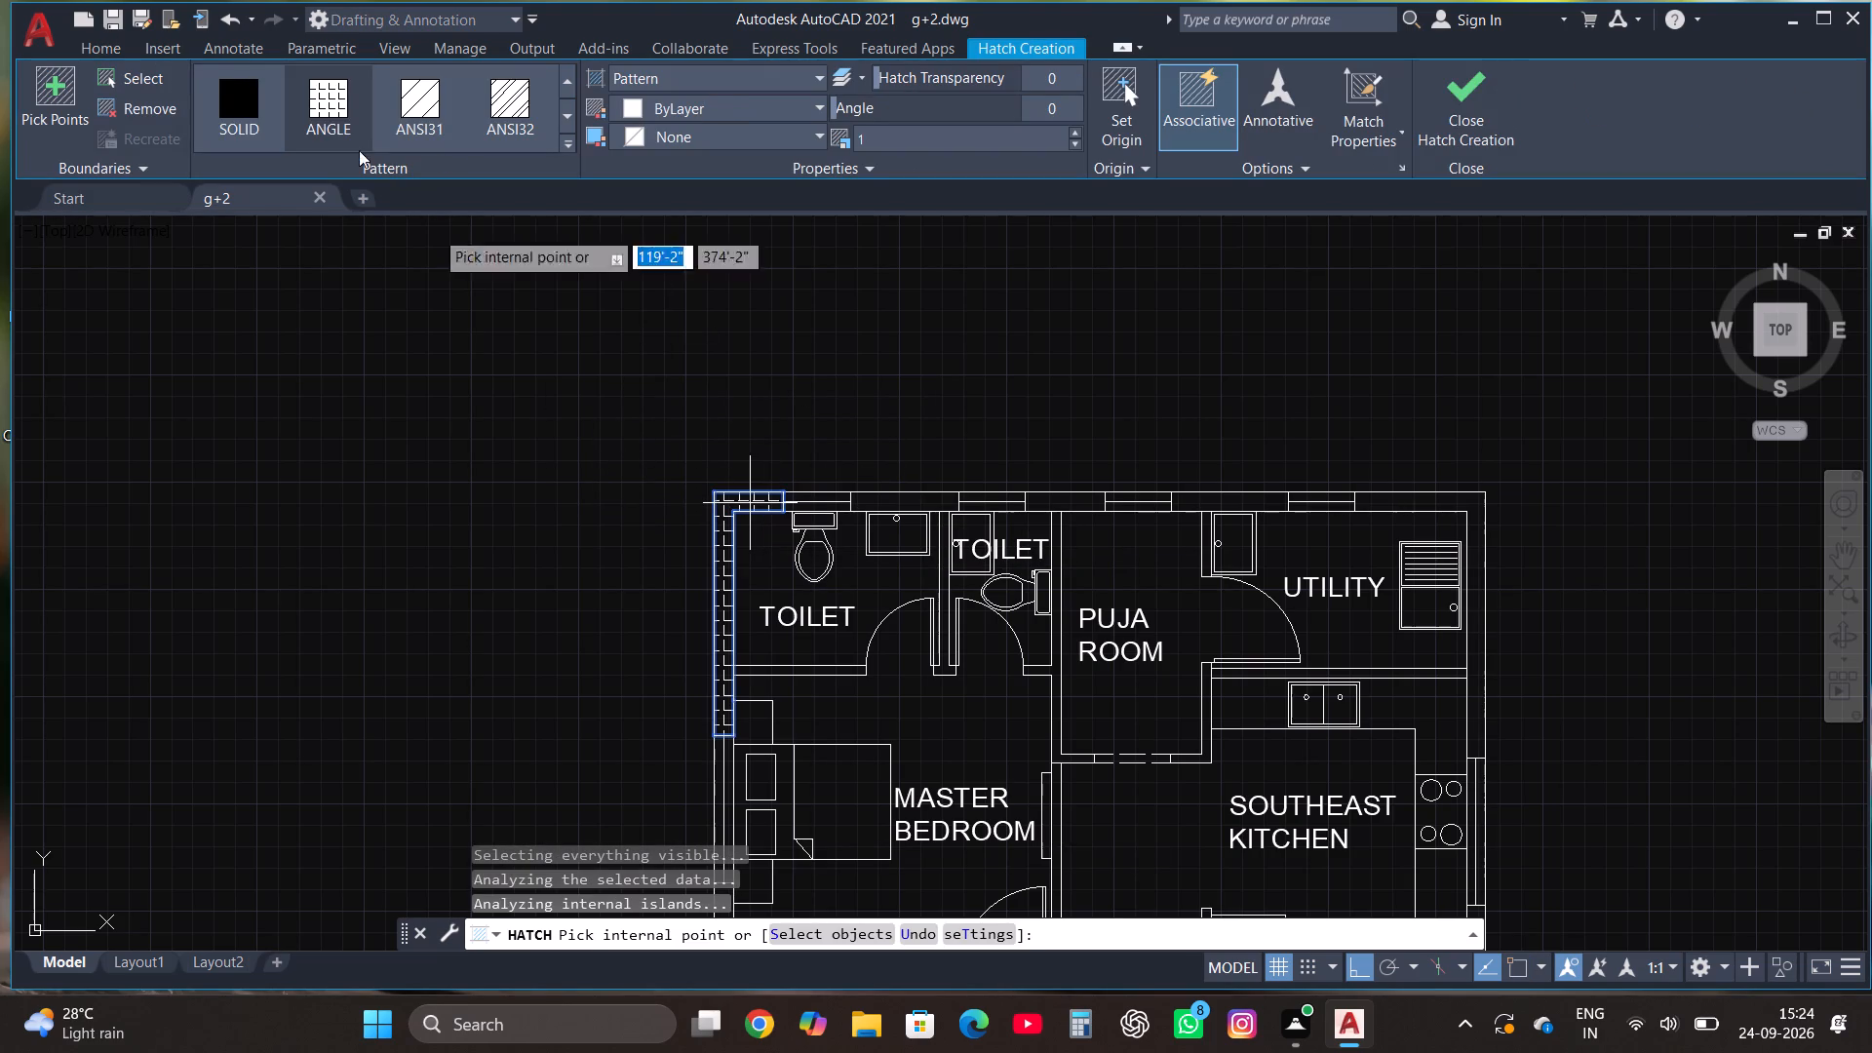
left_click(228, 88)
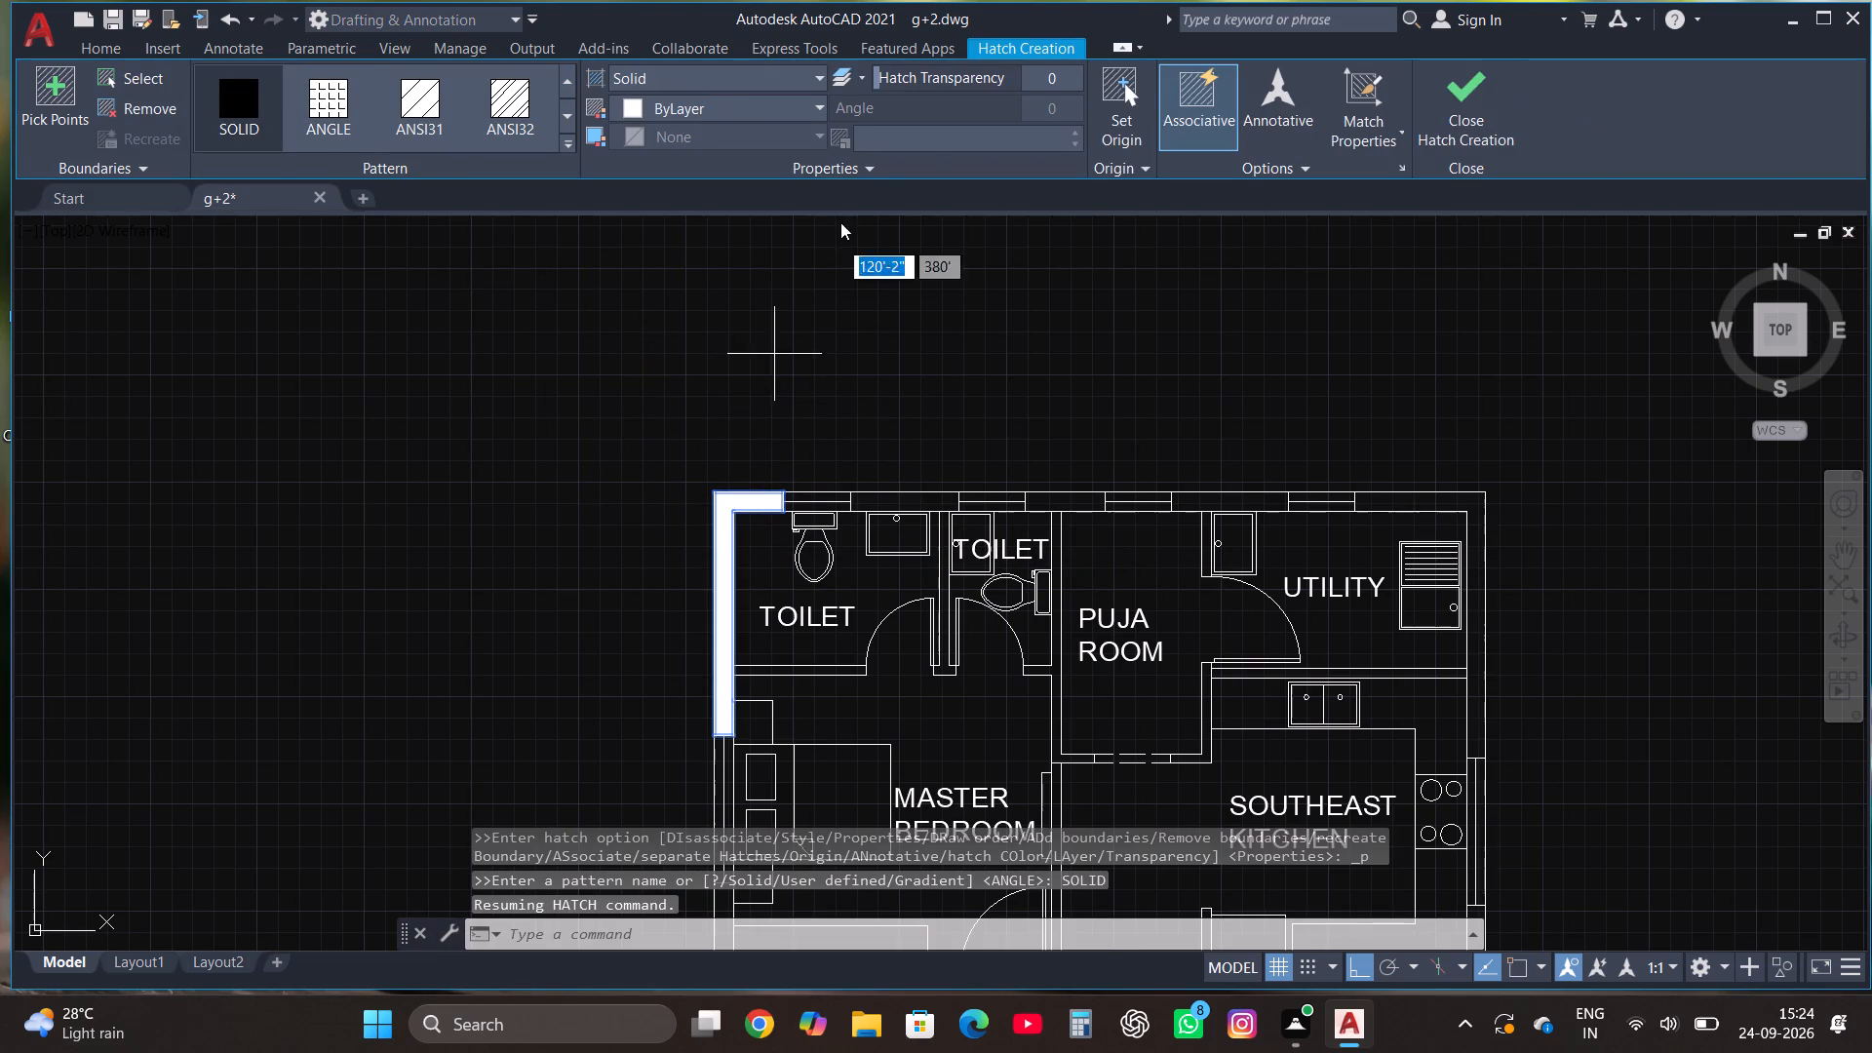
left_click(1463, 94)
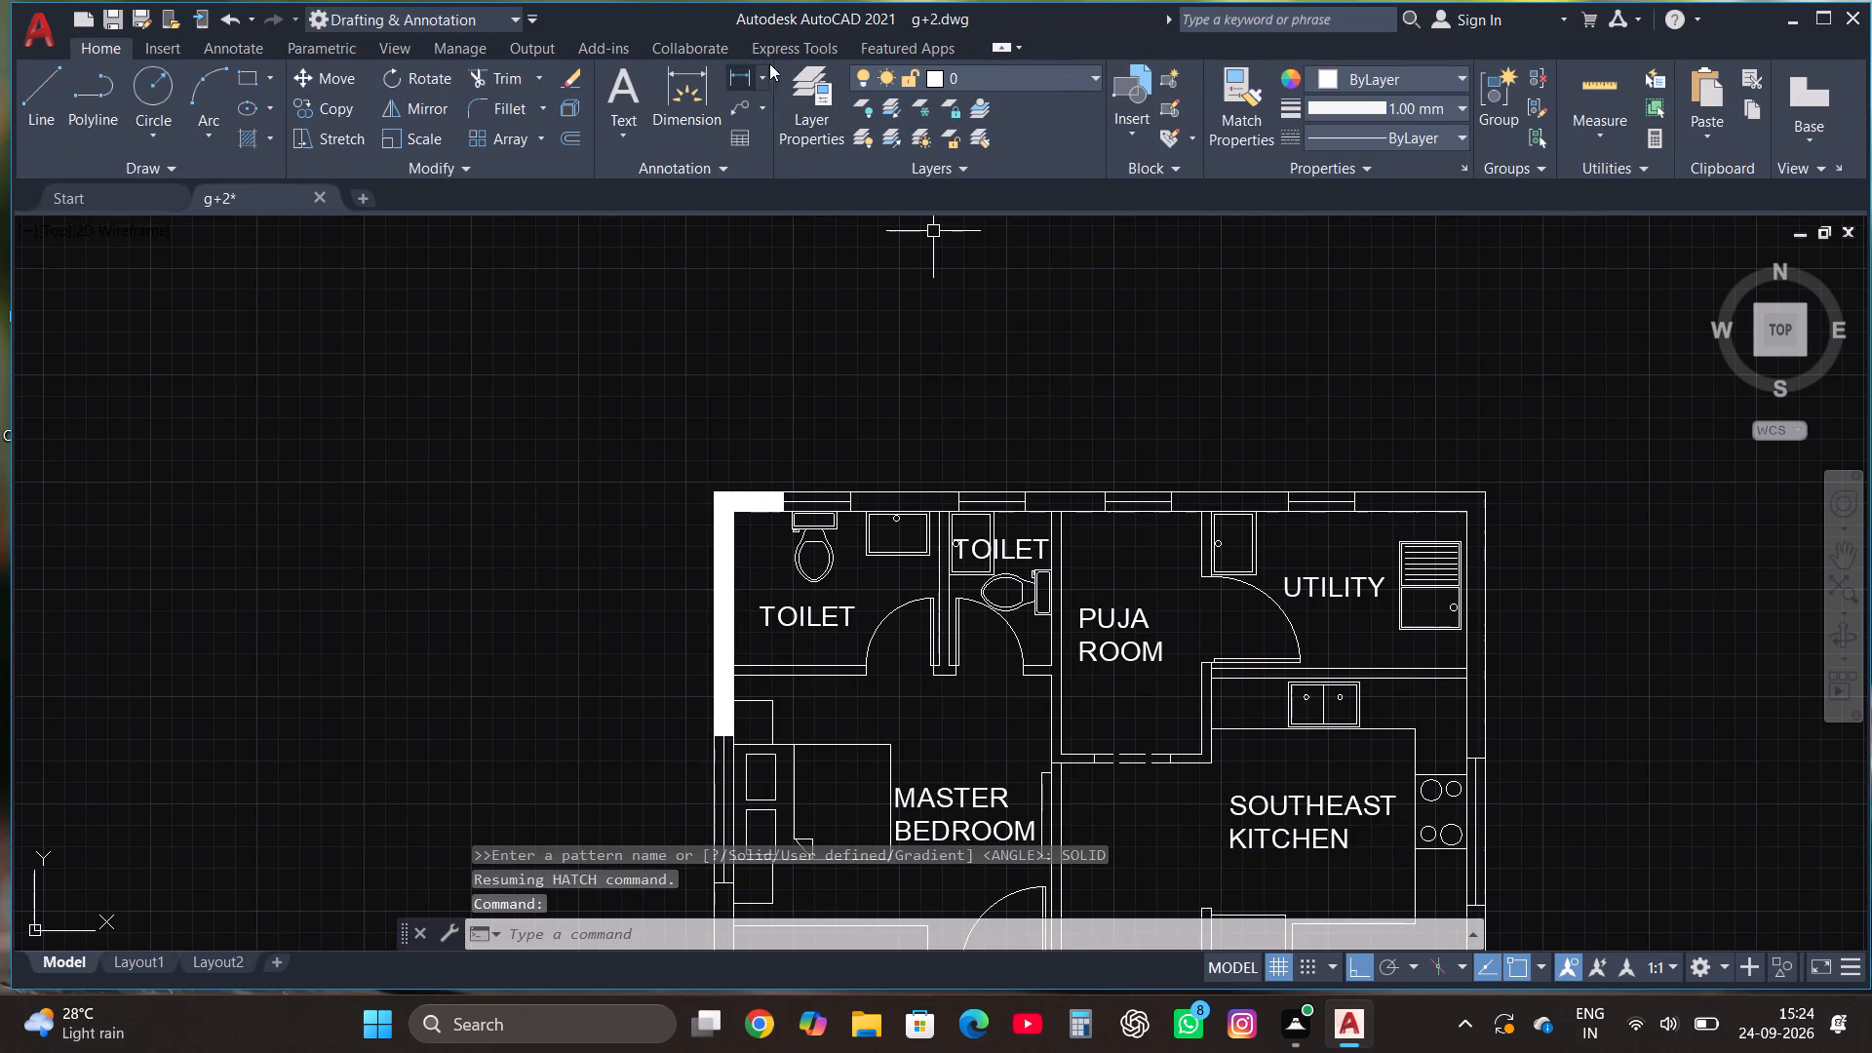
Create a new layer named WALL with index colour 31.
left_click(806, 91)
left_click(258, 108)
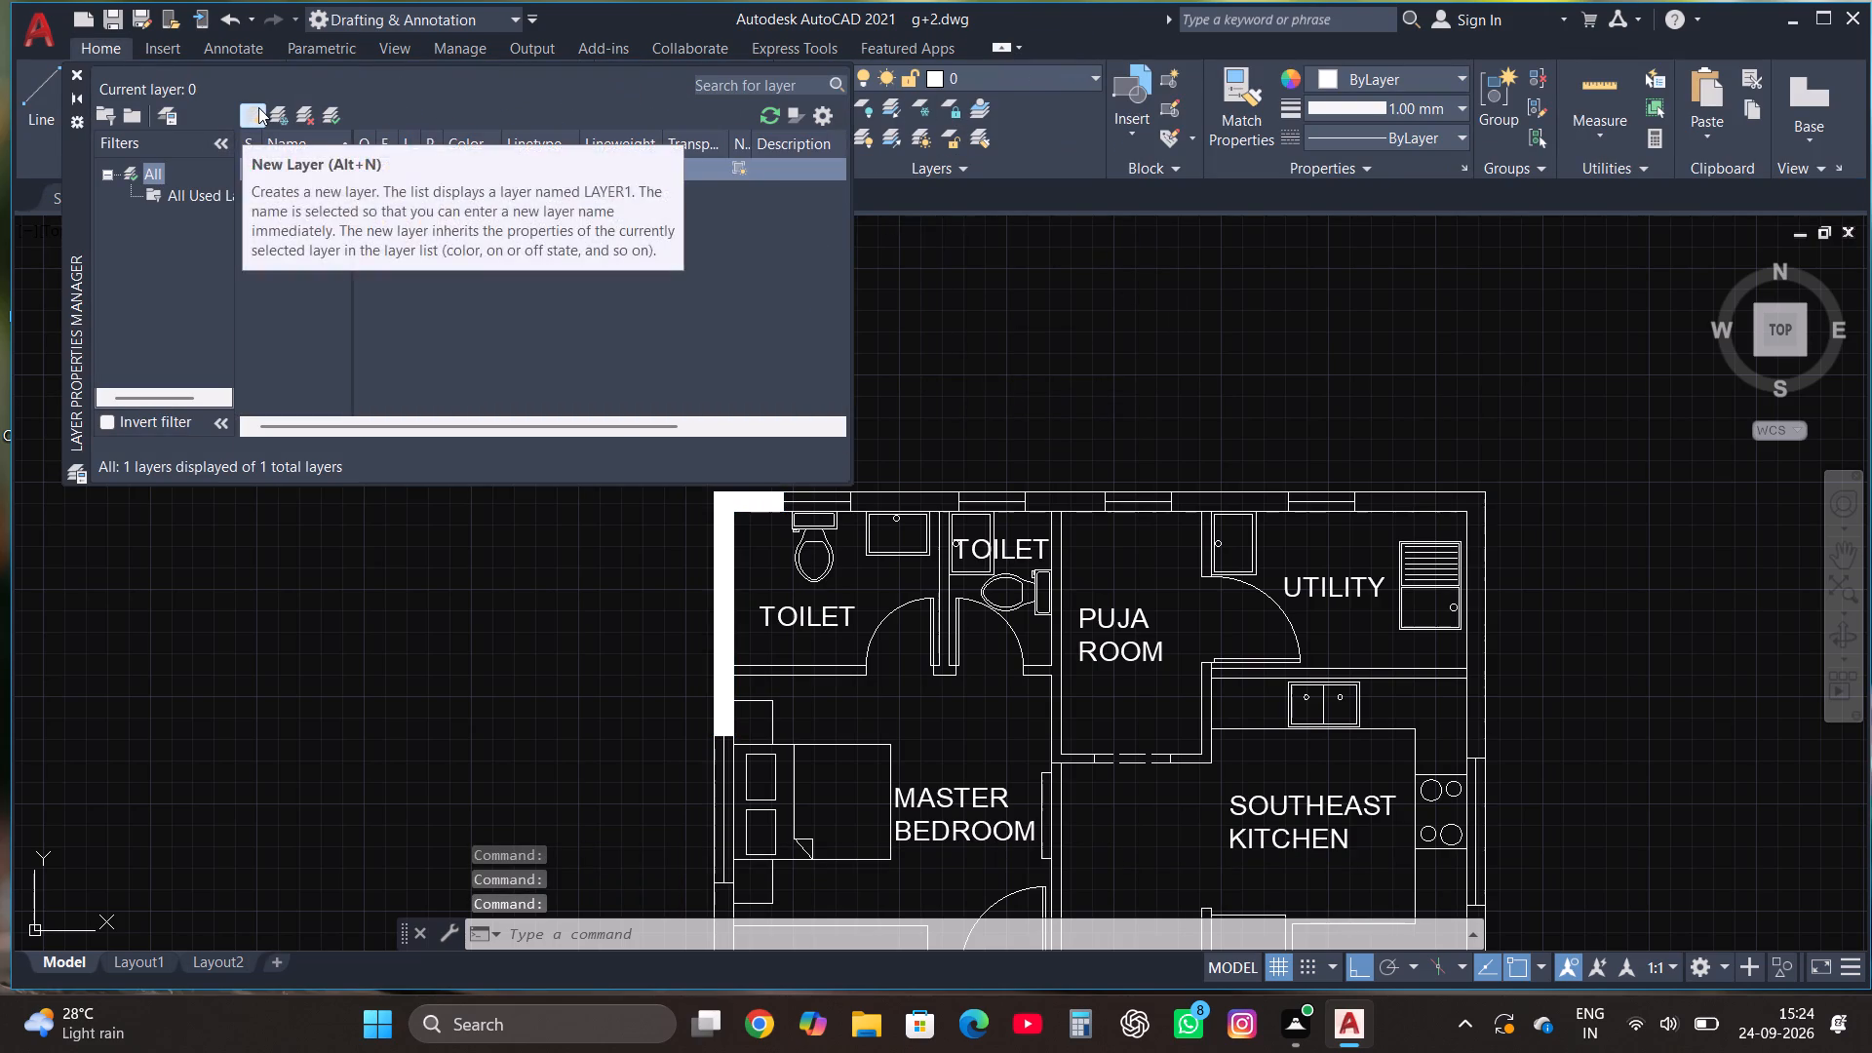
type("WALL")
left_click(450, 193)
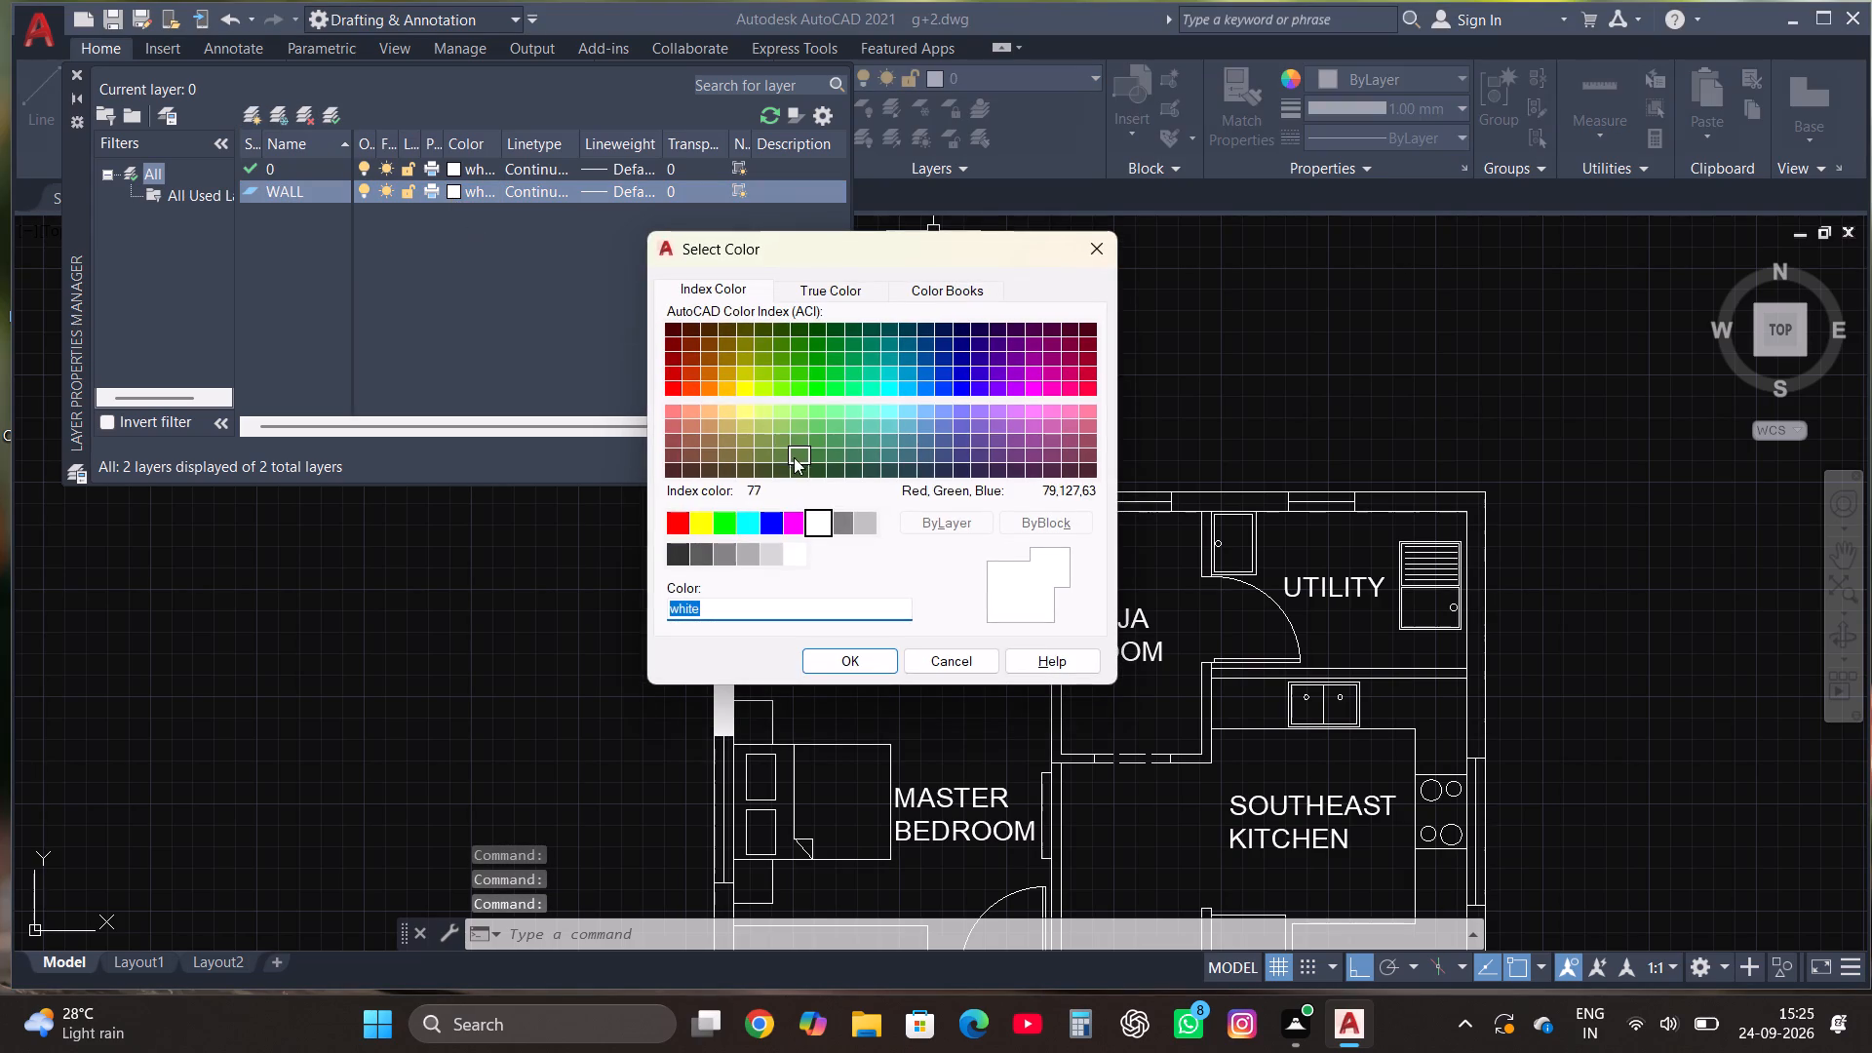
left_click(709, 411)
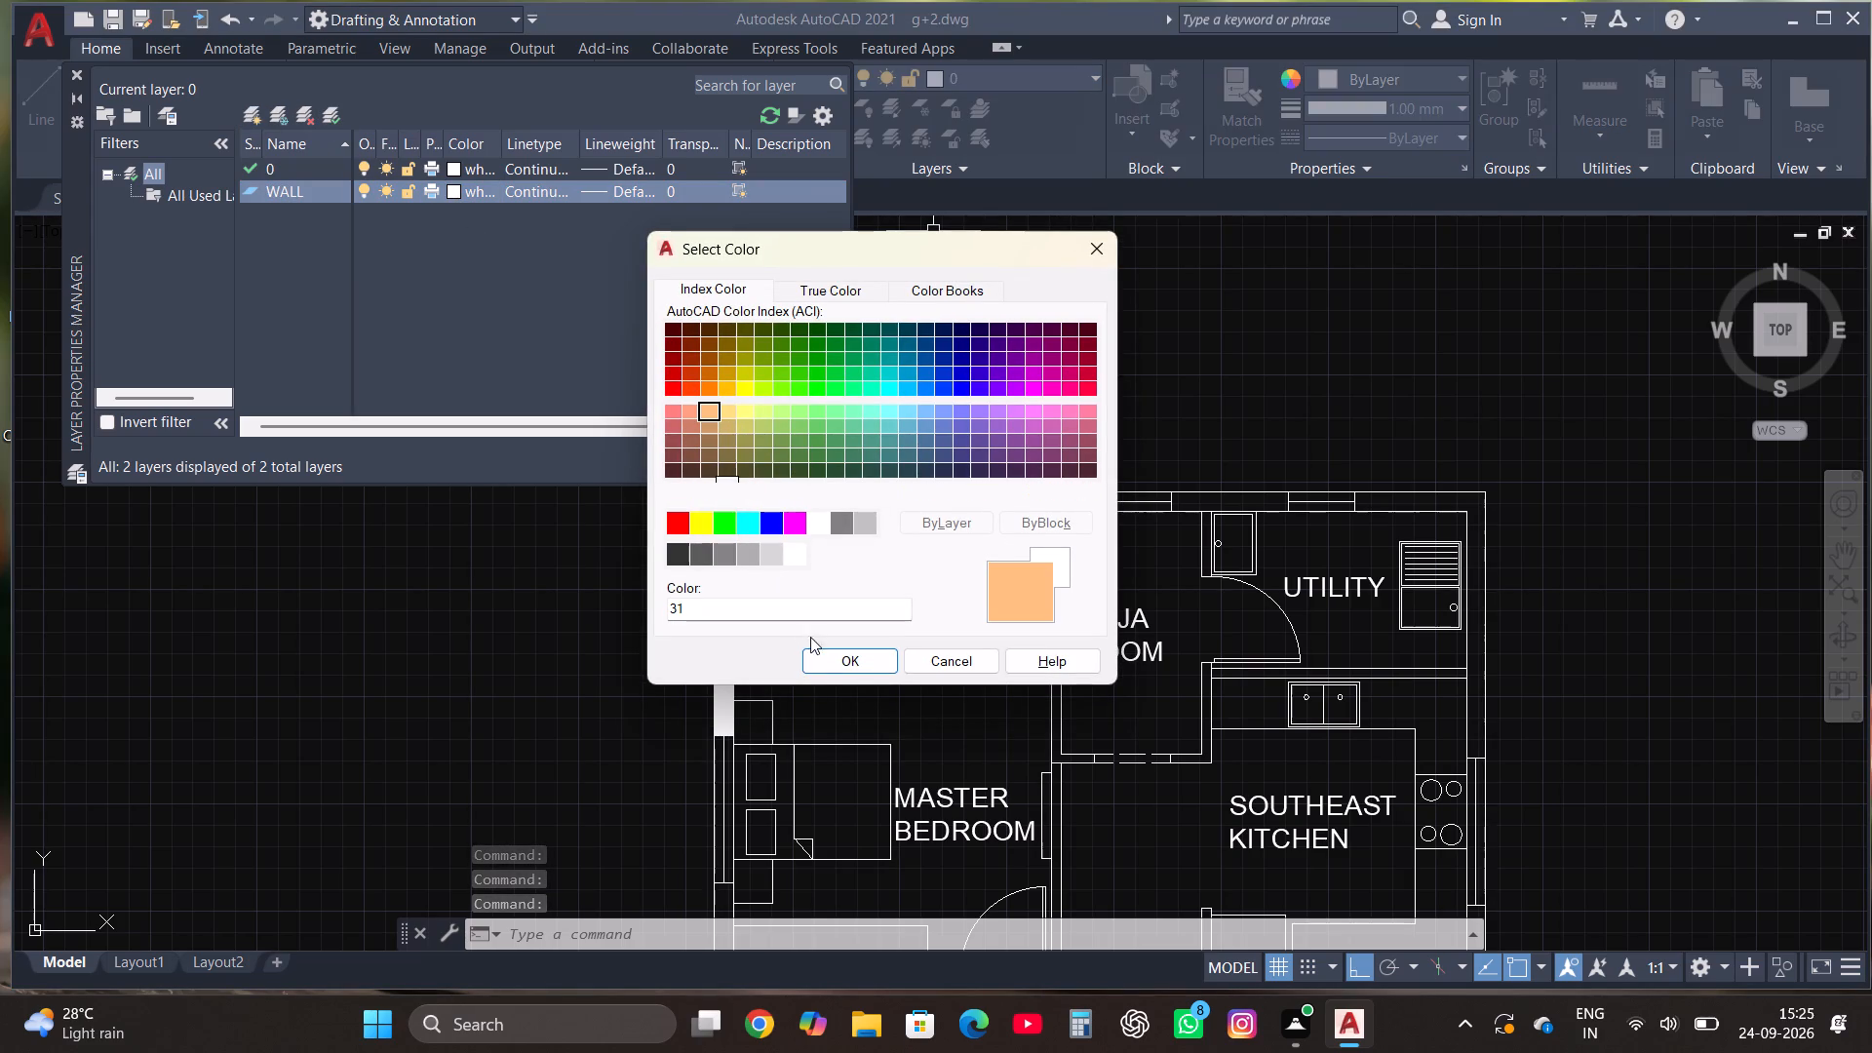
left_click(818, 667)
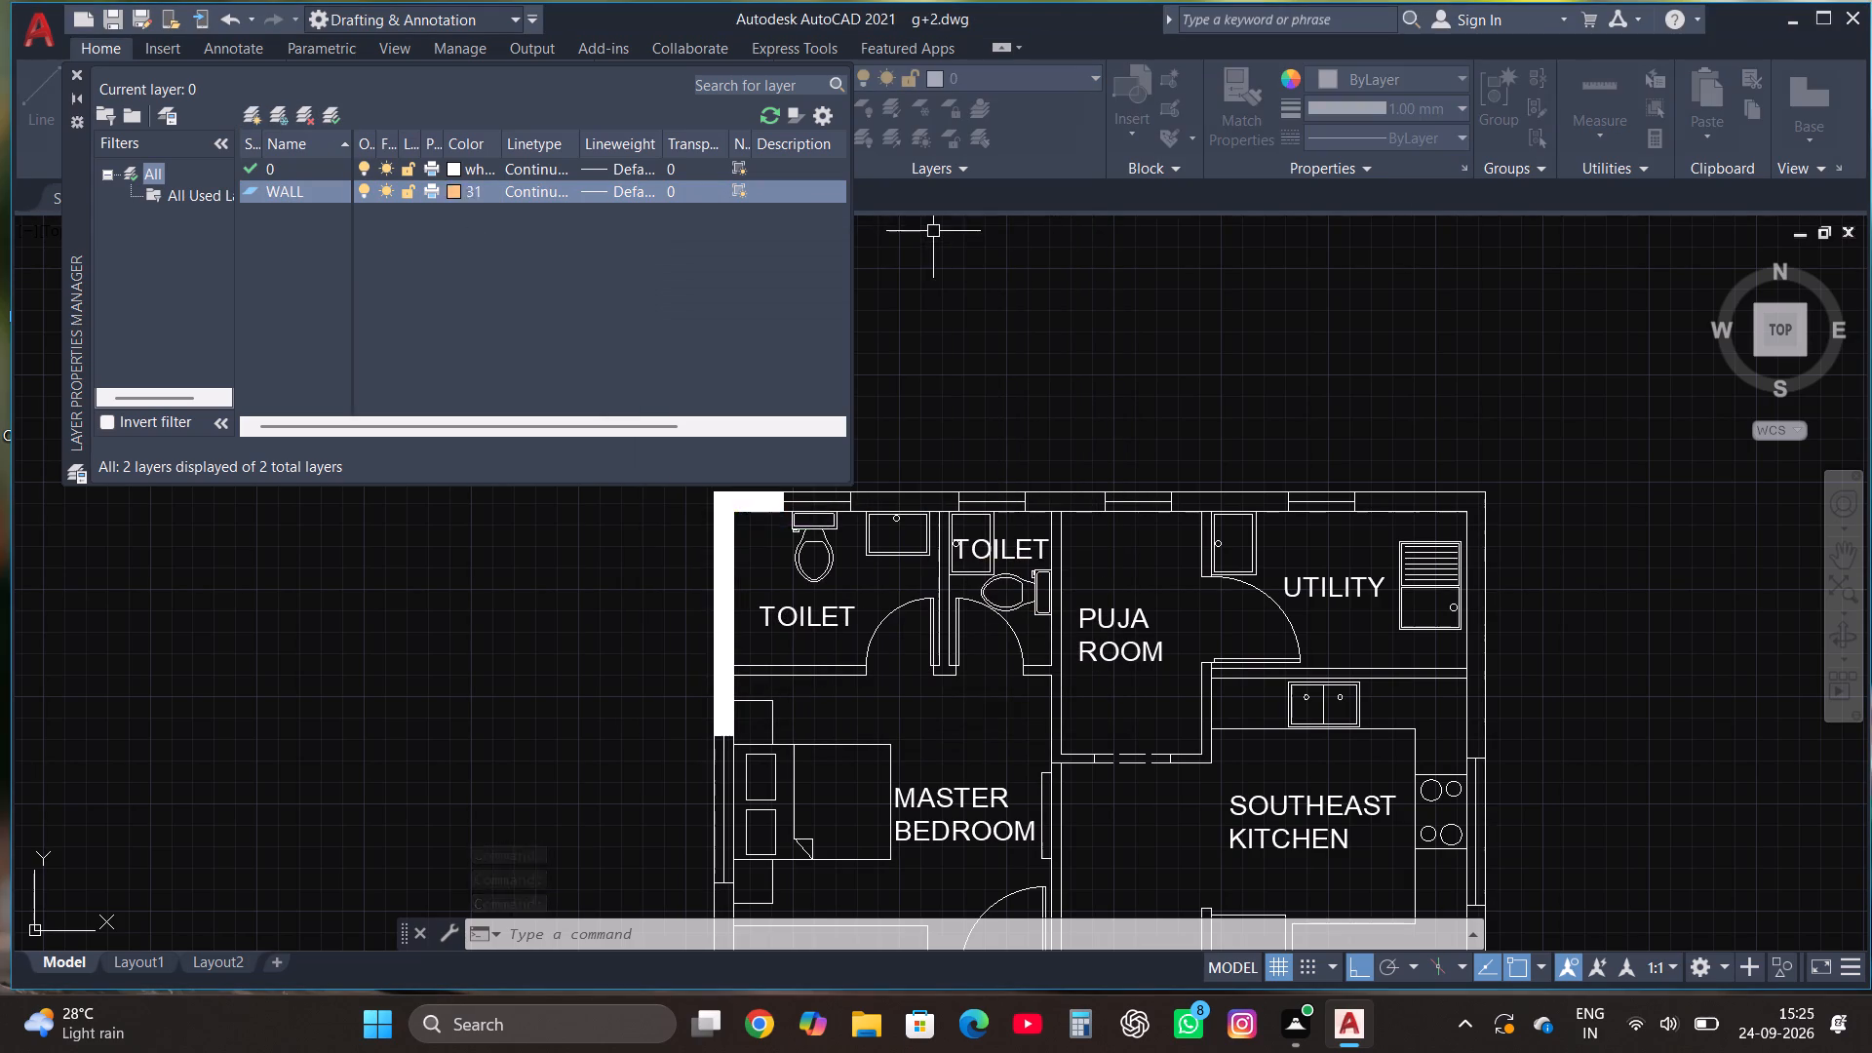
left_click(78, 69)
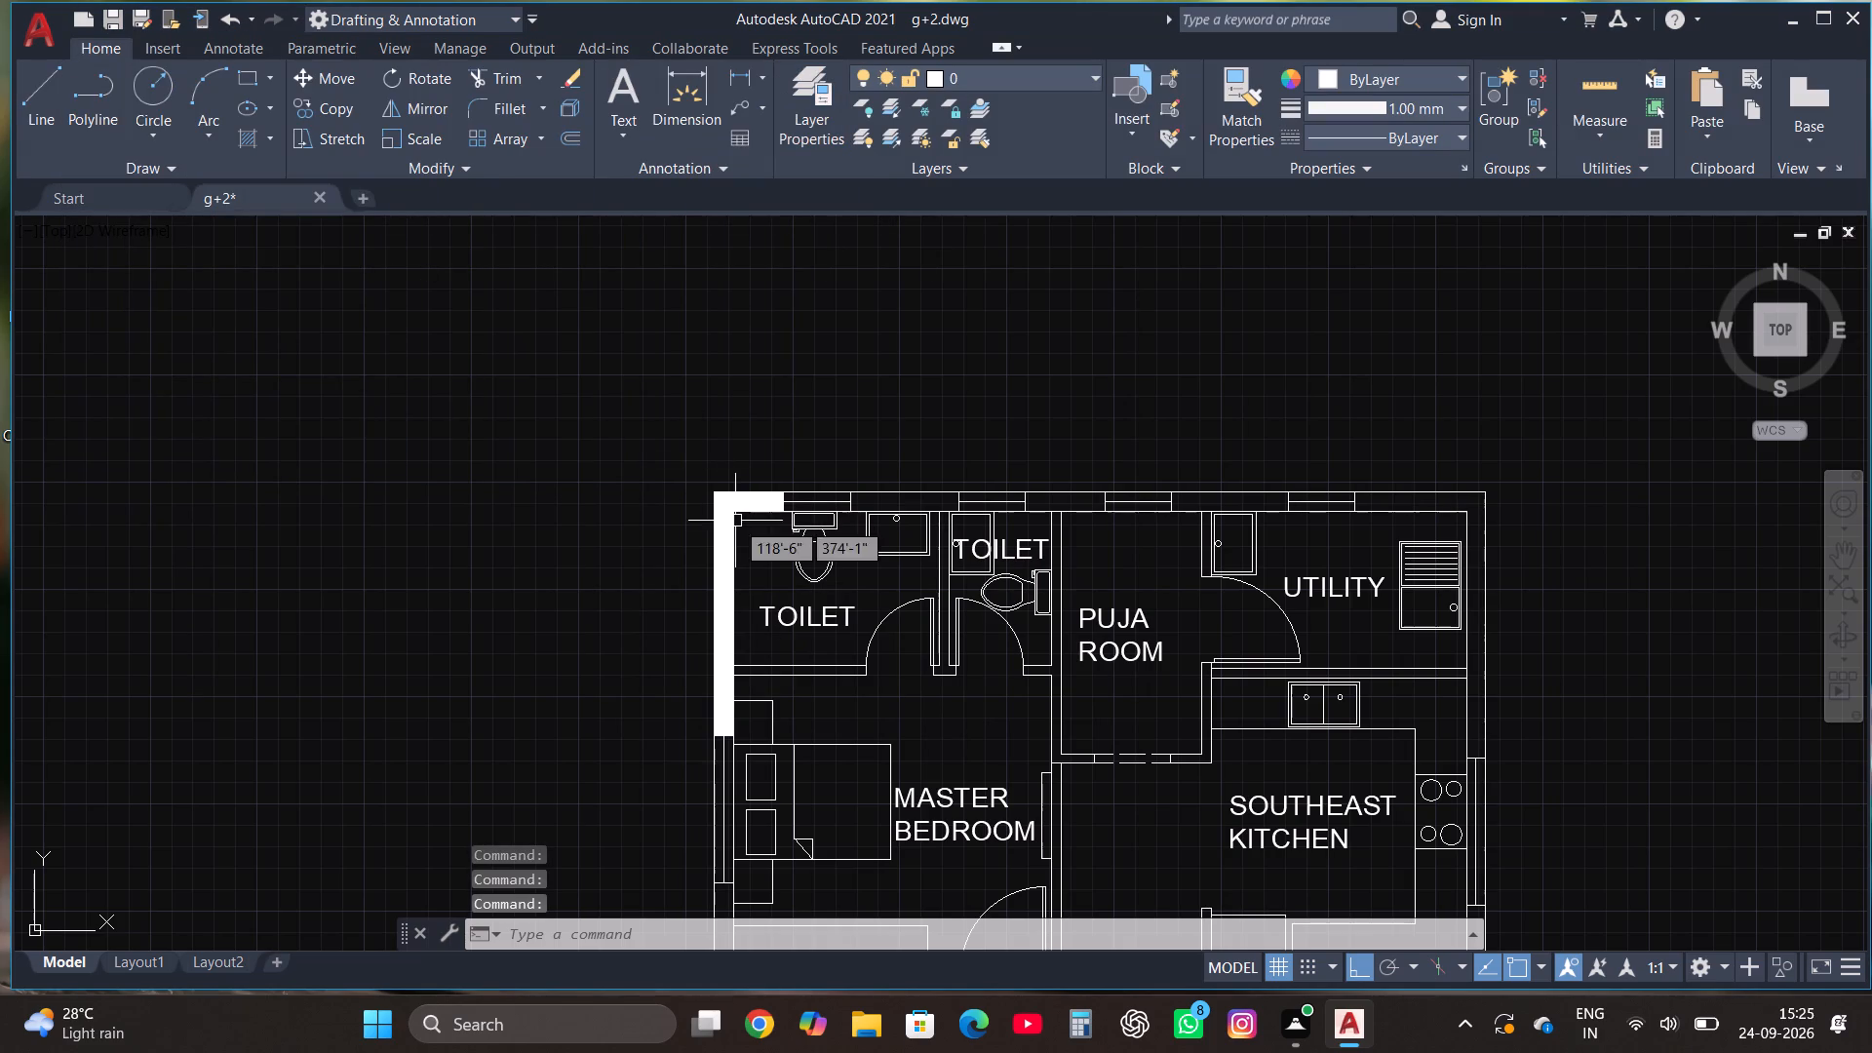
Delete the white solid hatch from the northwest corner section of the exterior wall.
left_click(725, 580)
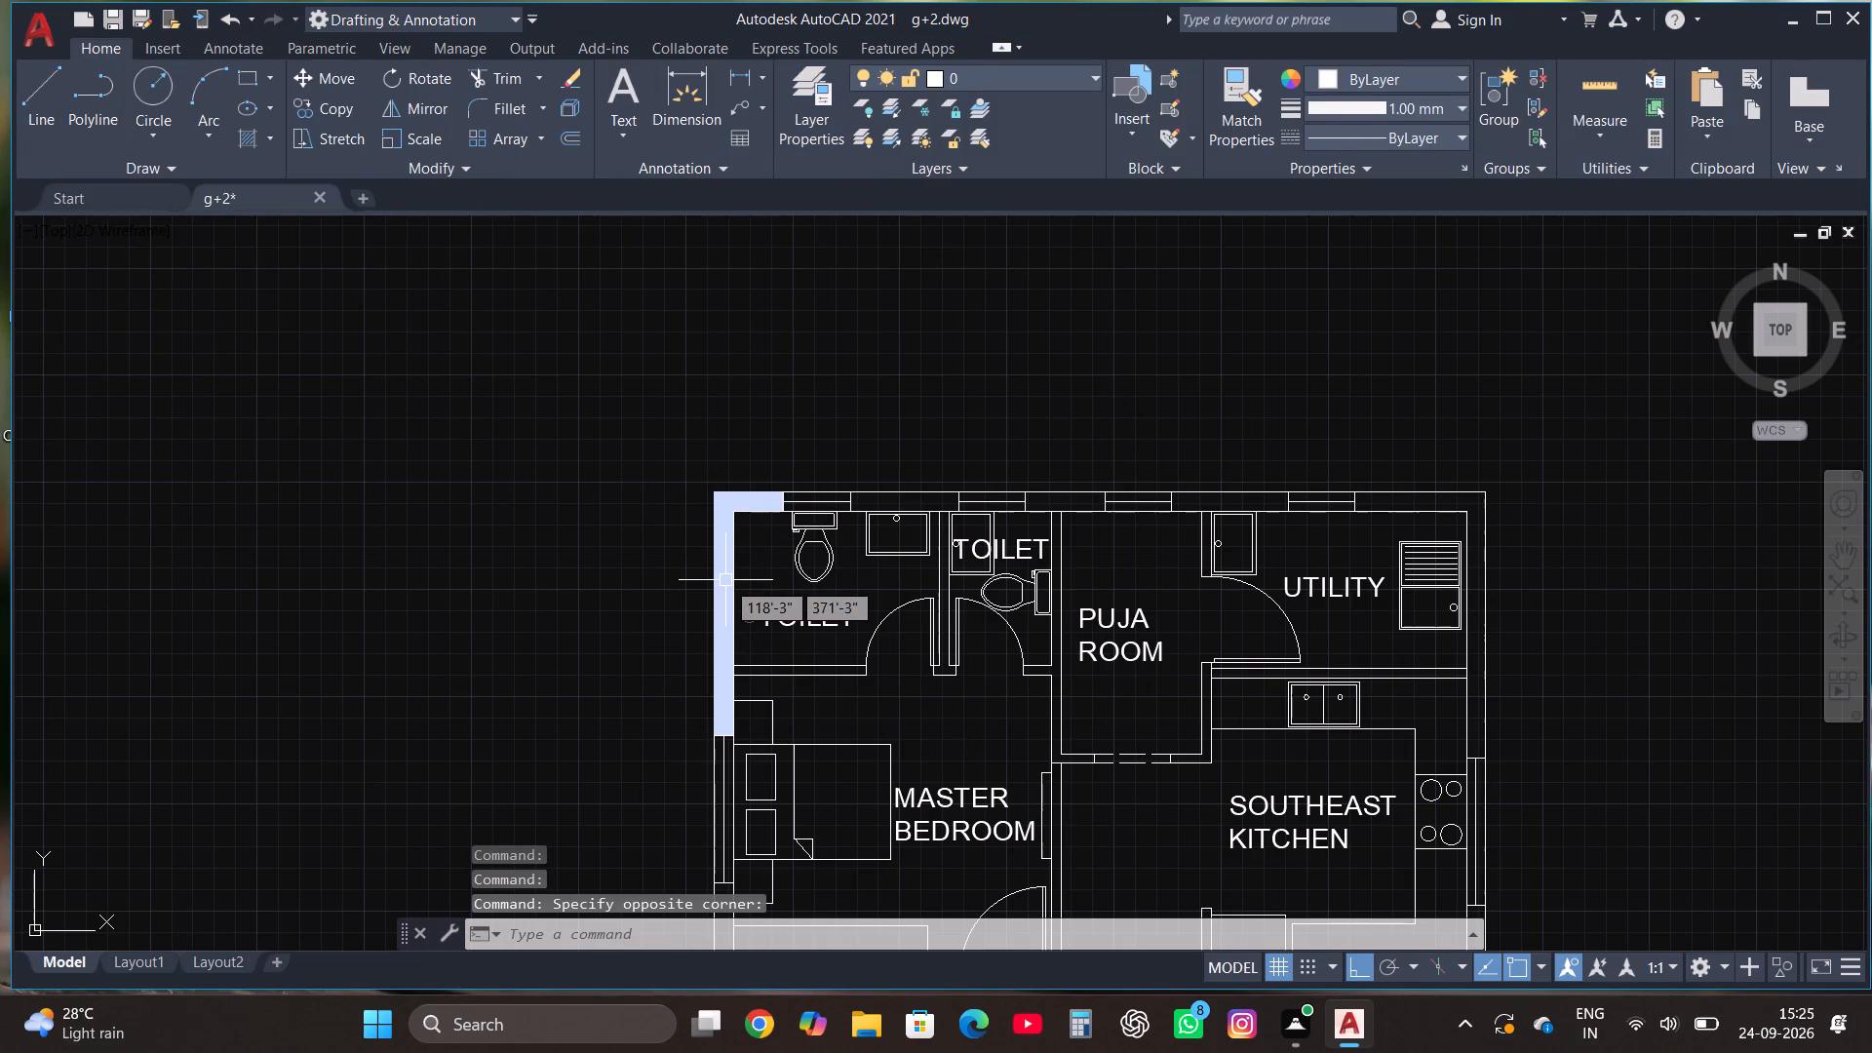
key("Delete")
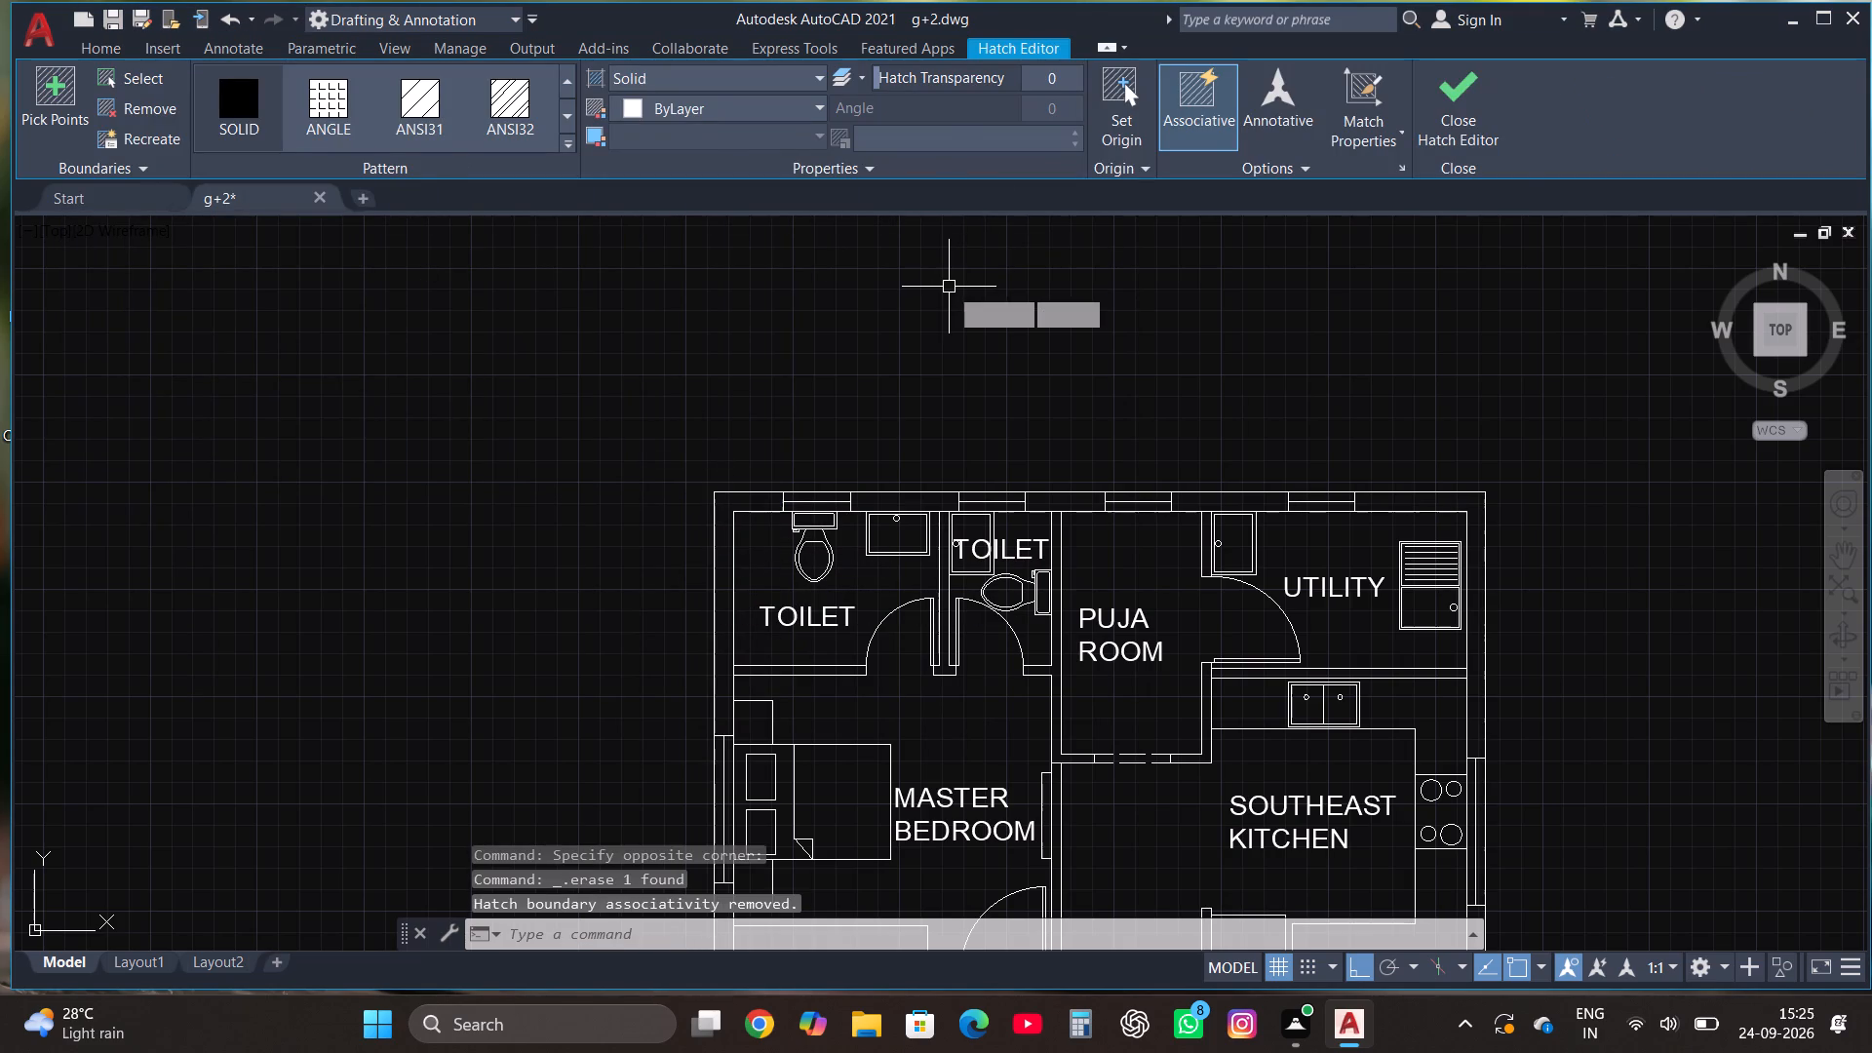
Make WALL the current layer and fill all north exterior wall sections between the windows, including both corners, with SOLID hatch.
left_click(975, 76)
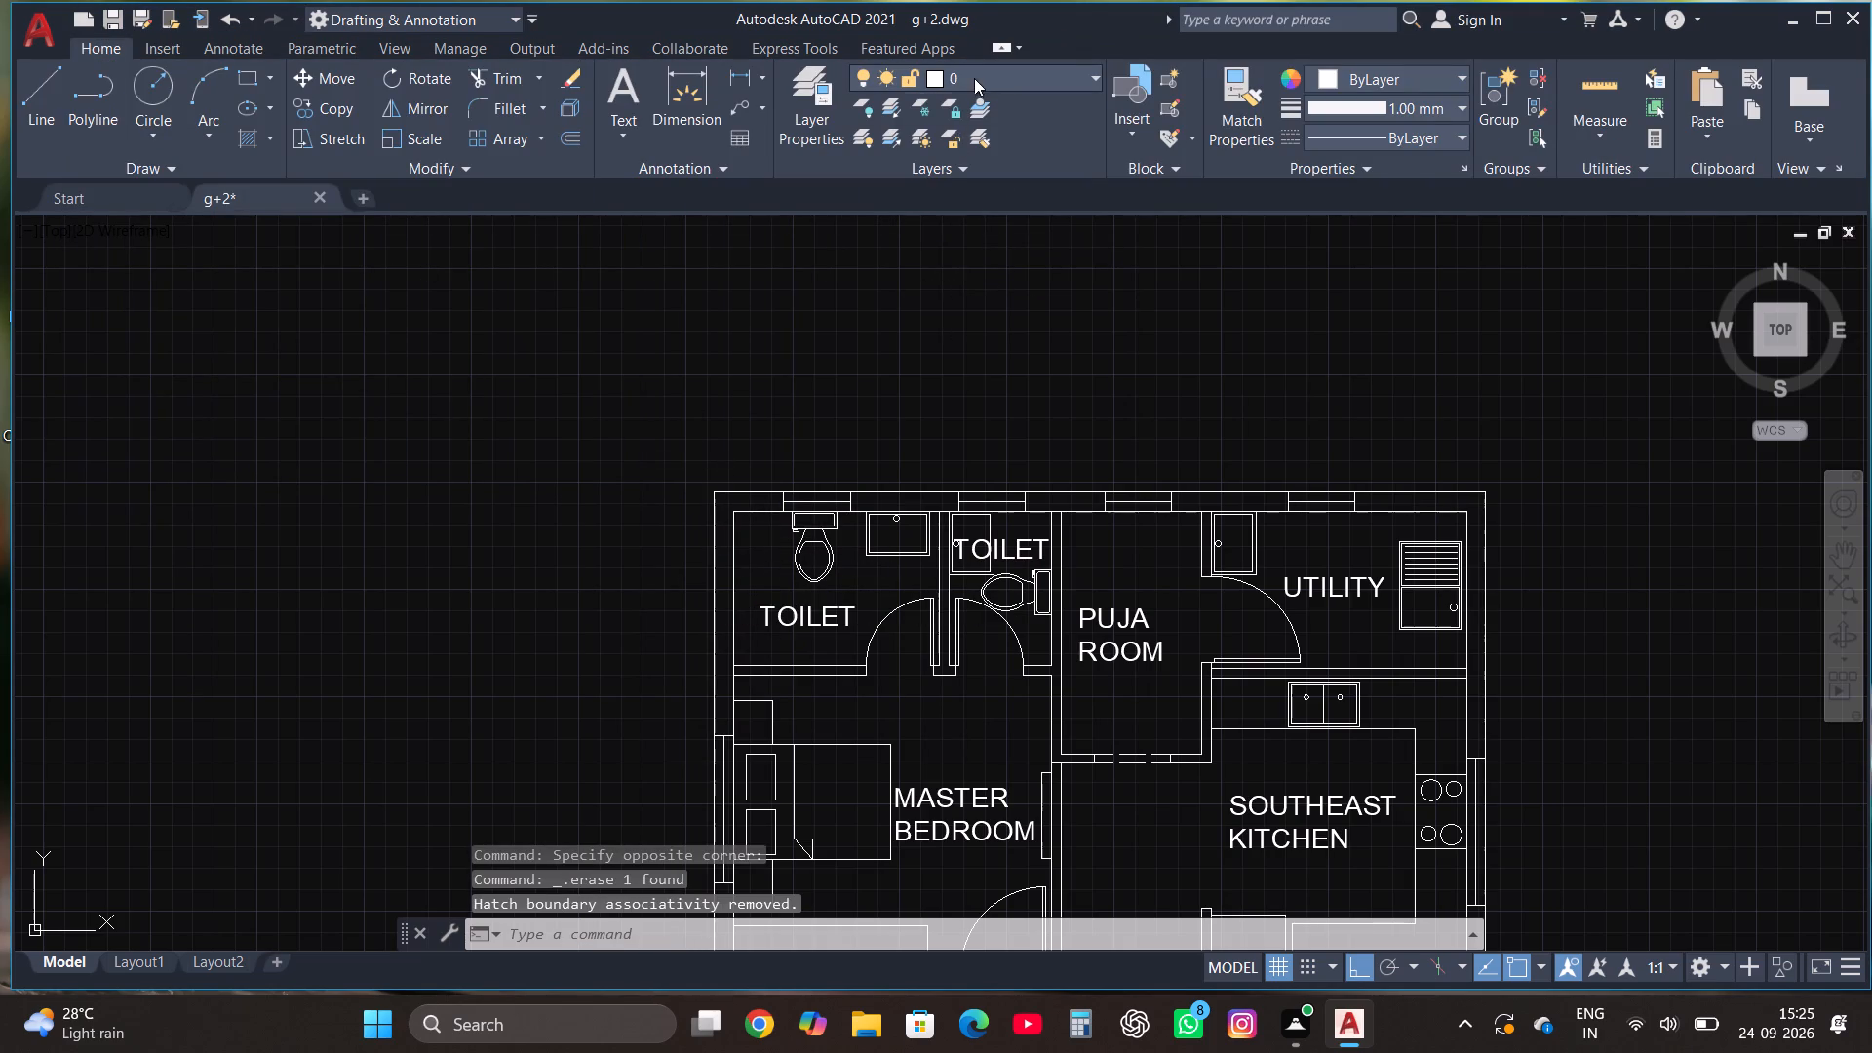
left_click(955, 141)
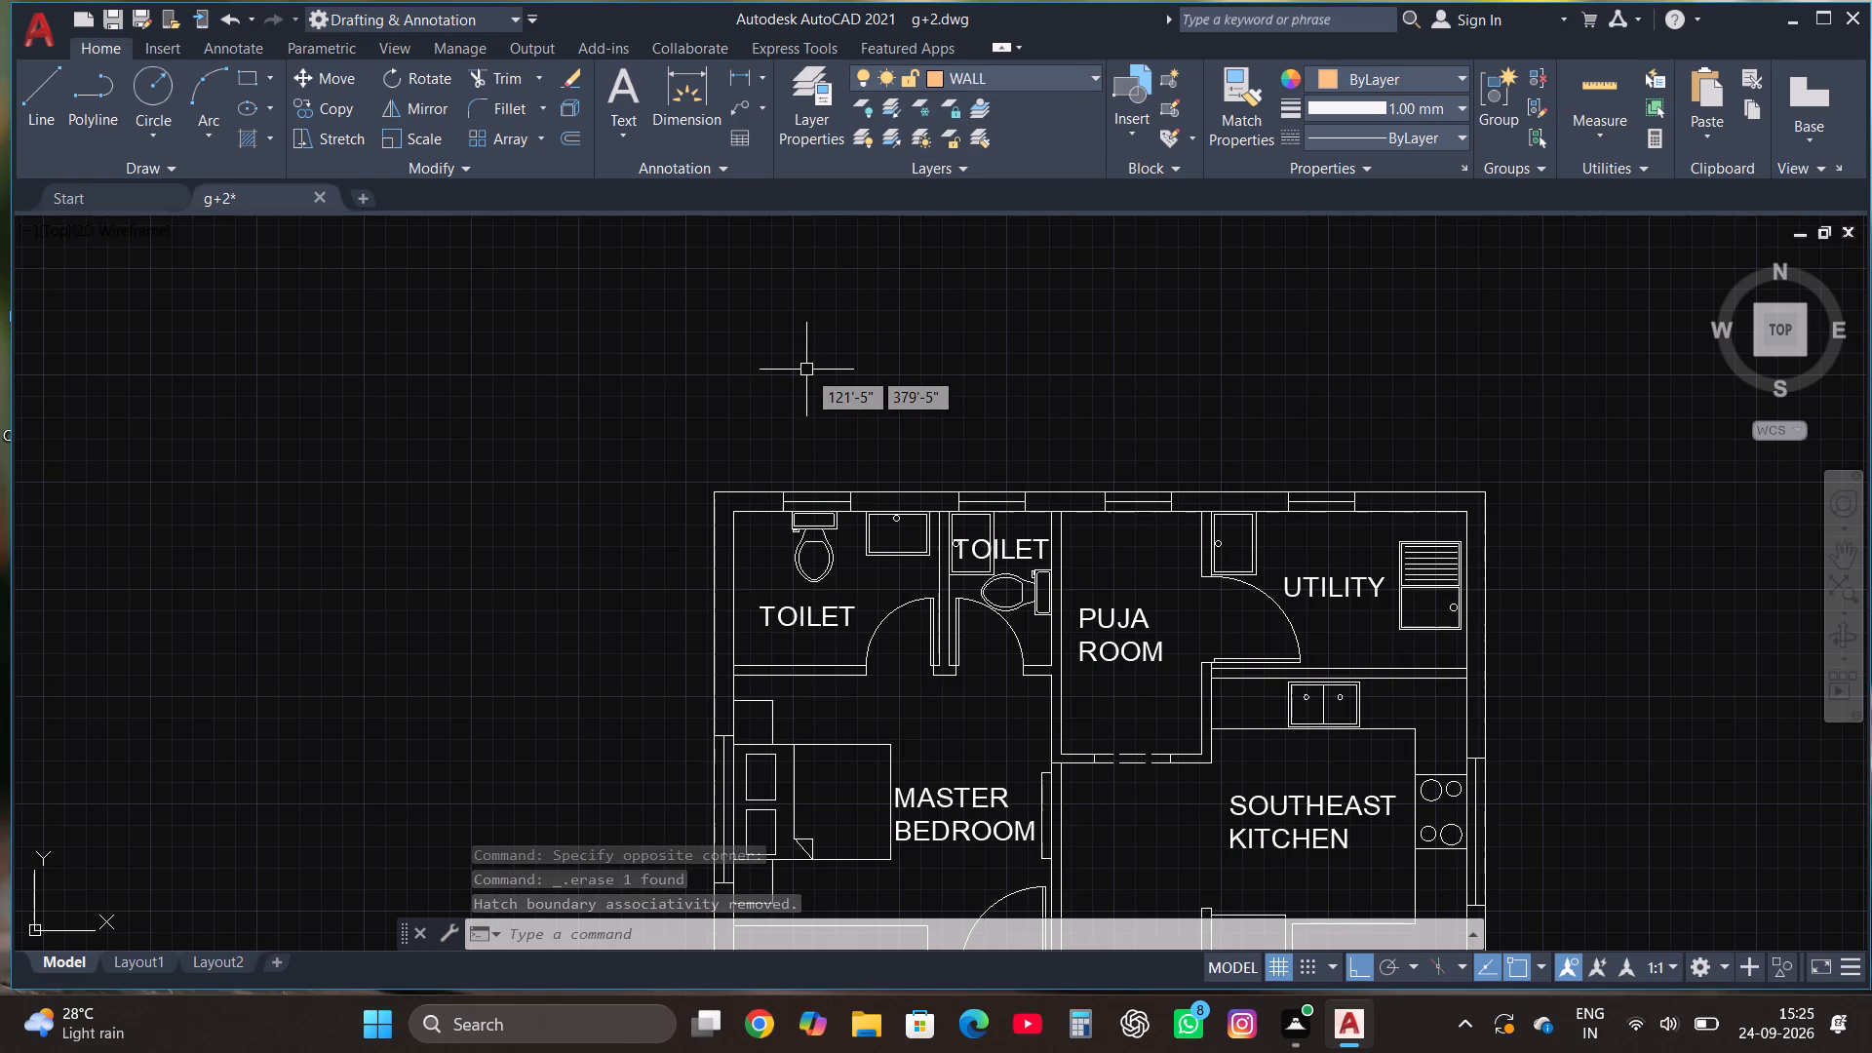
type("HA")
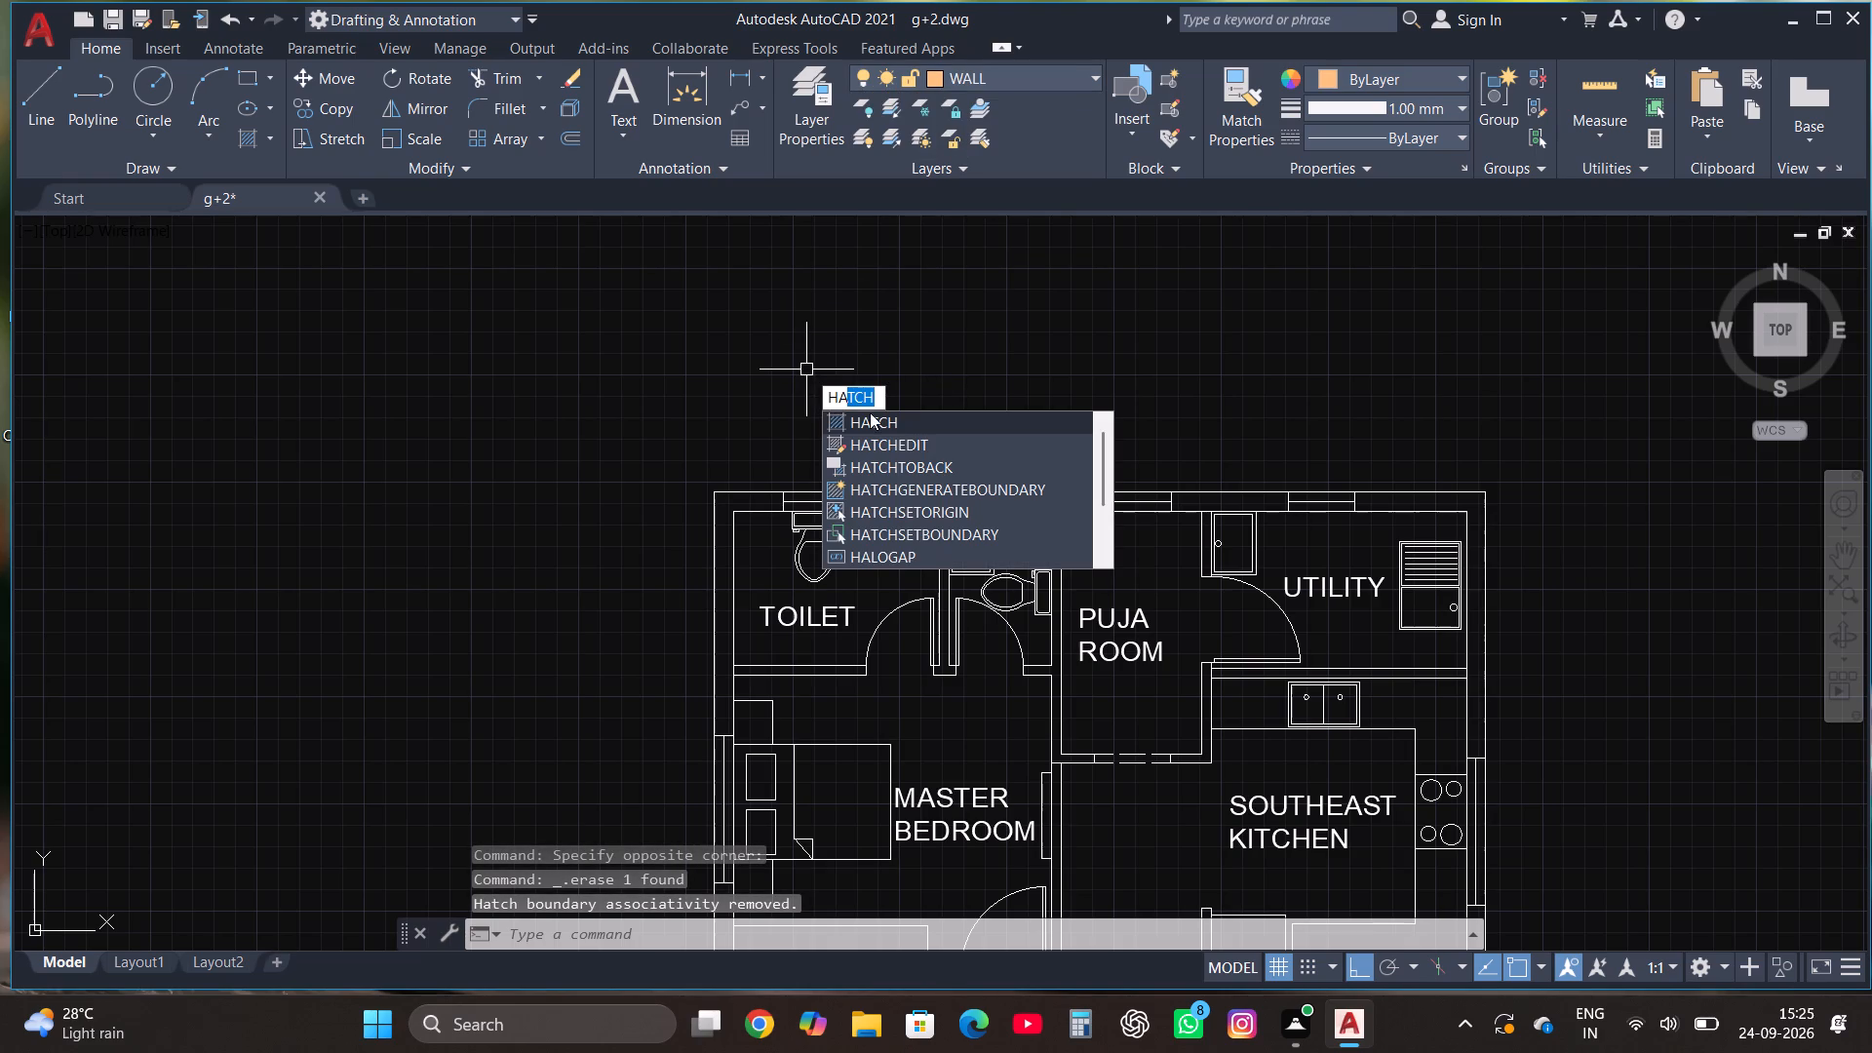
left_click(878, 421)
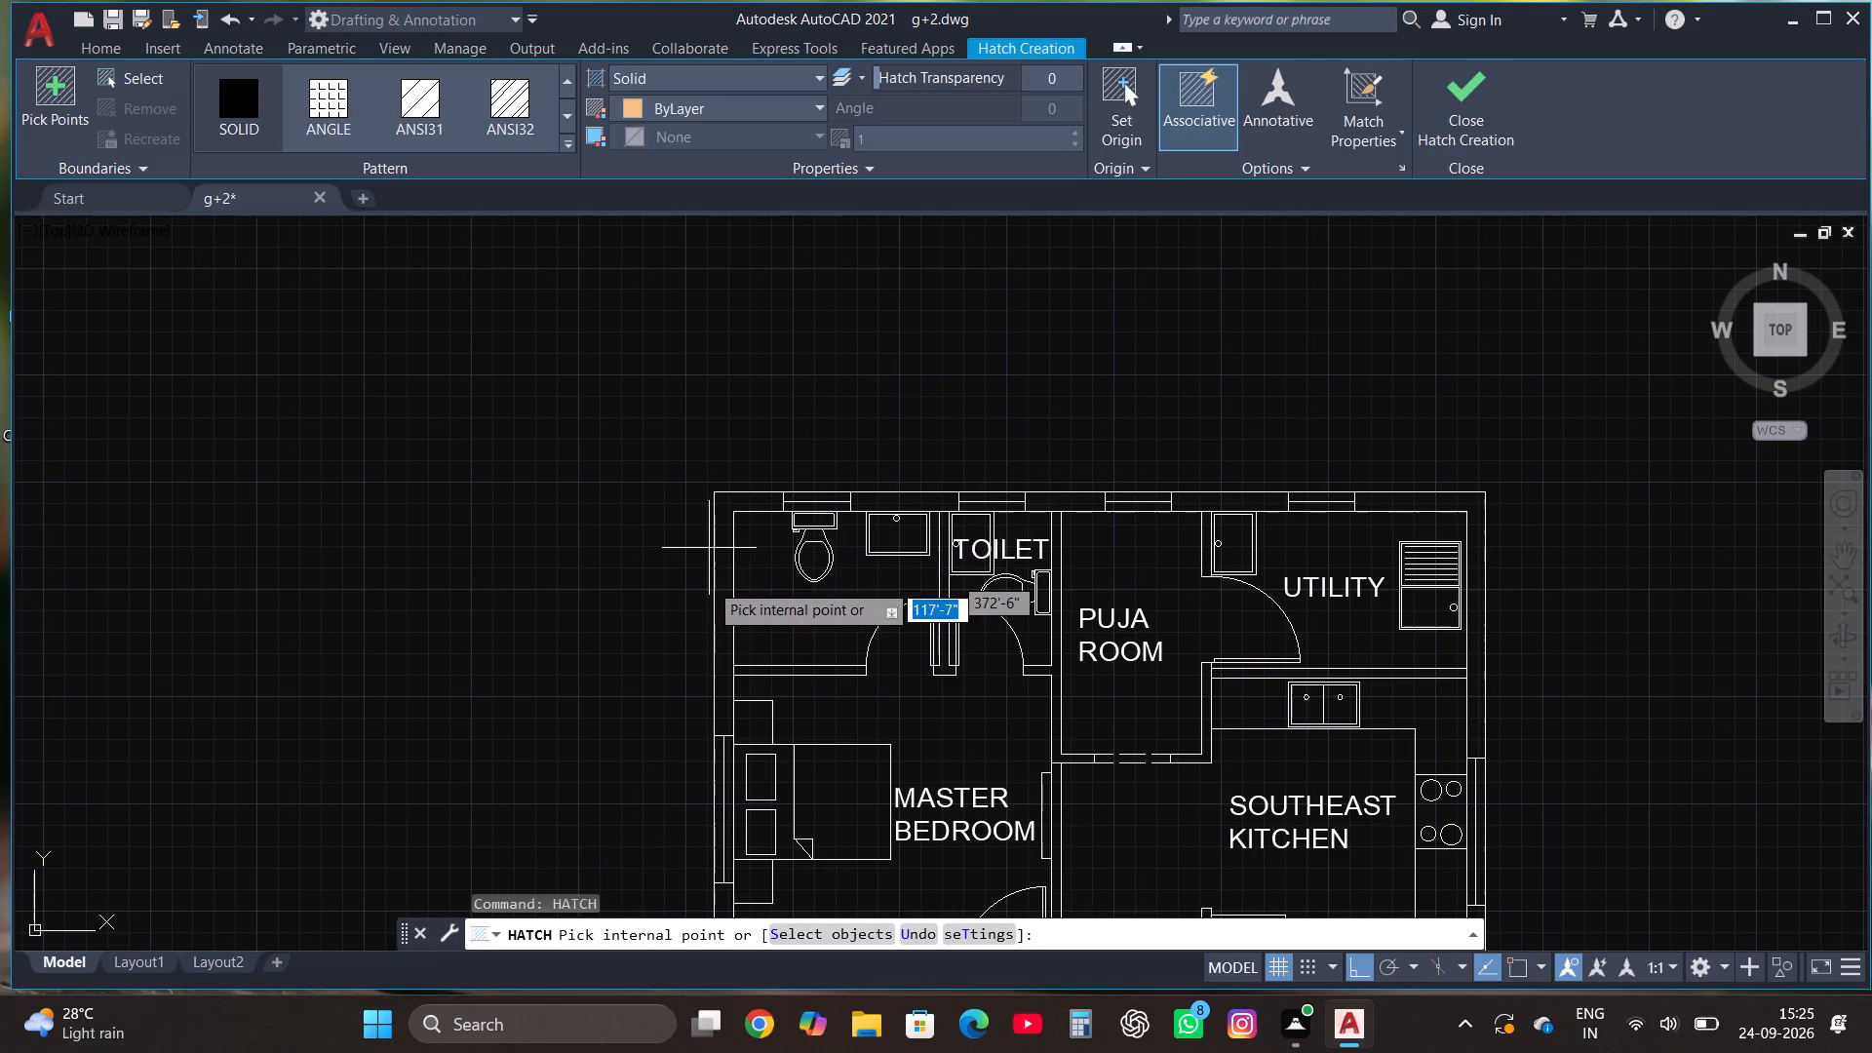
left_click(721, 602)
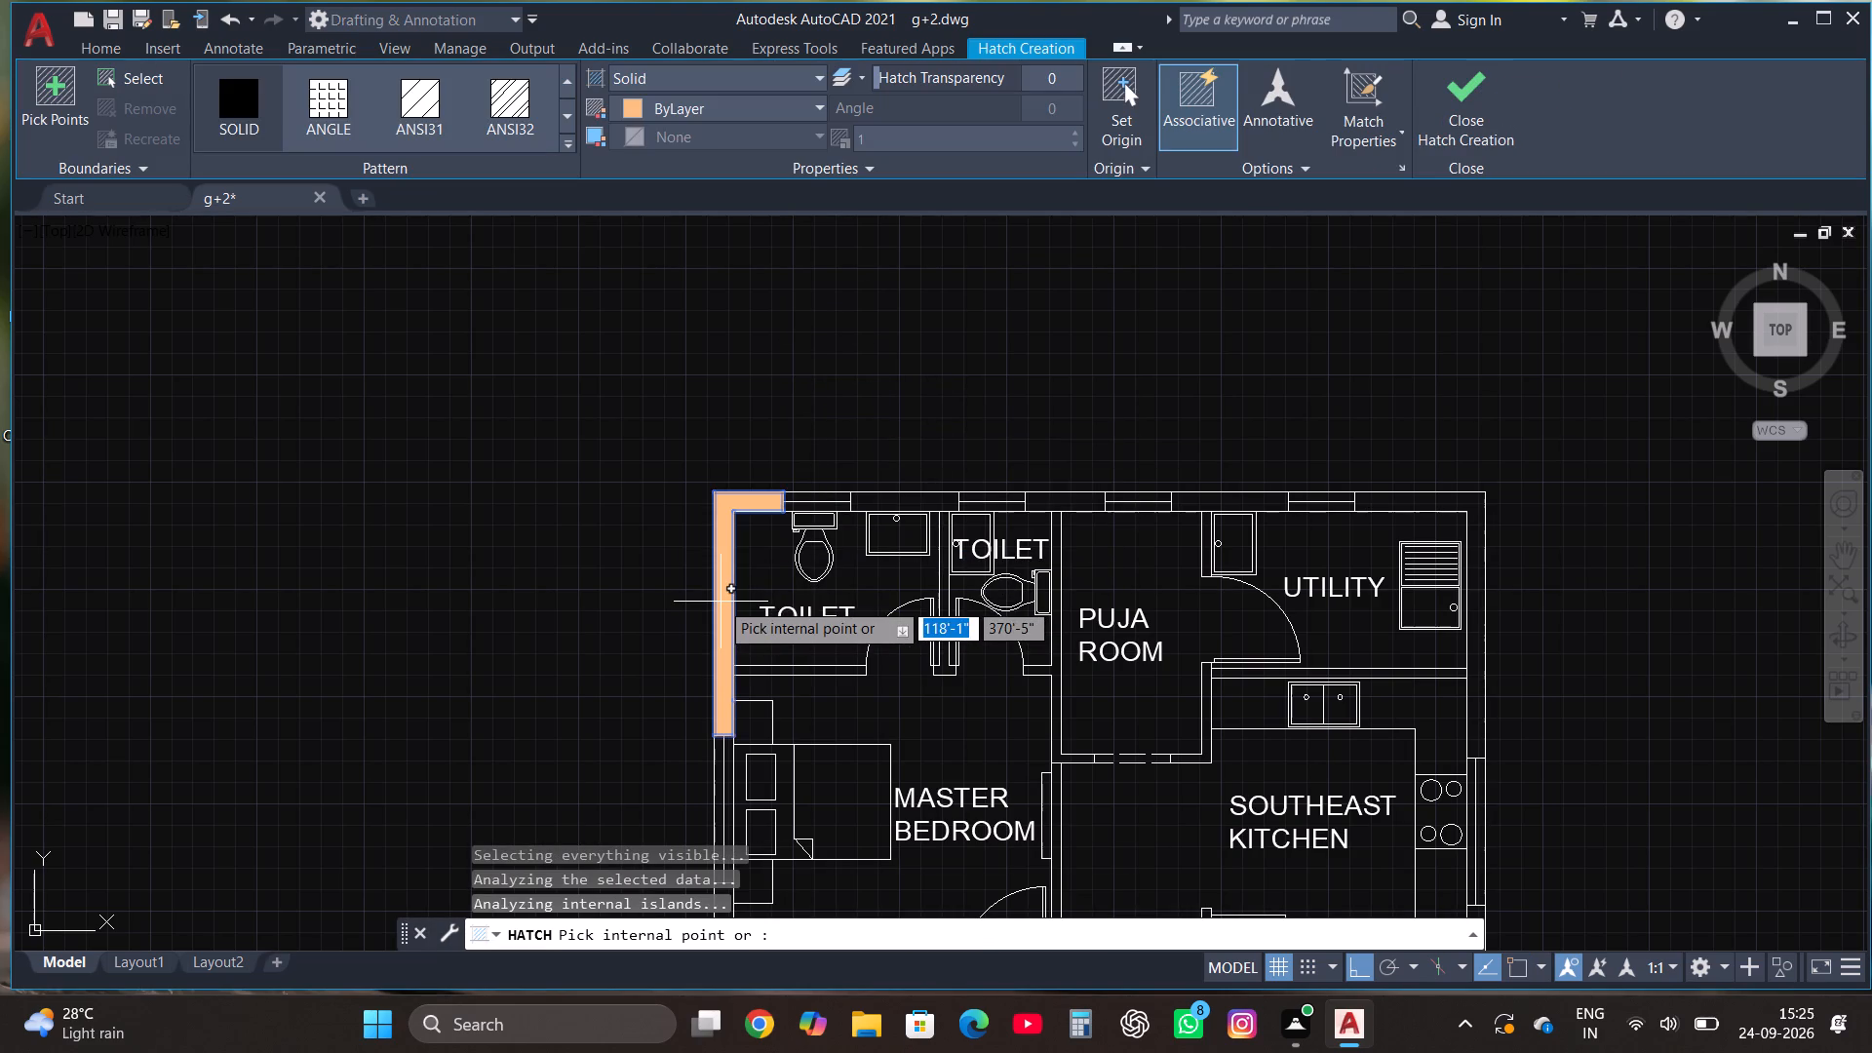
left_click(908, 508)
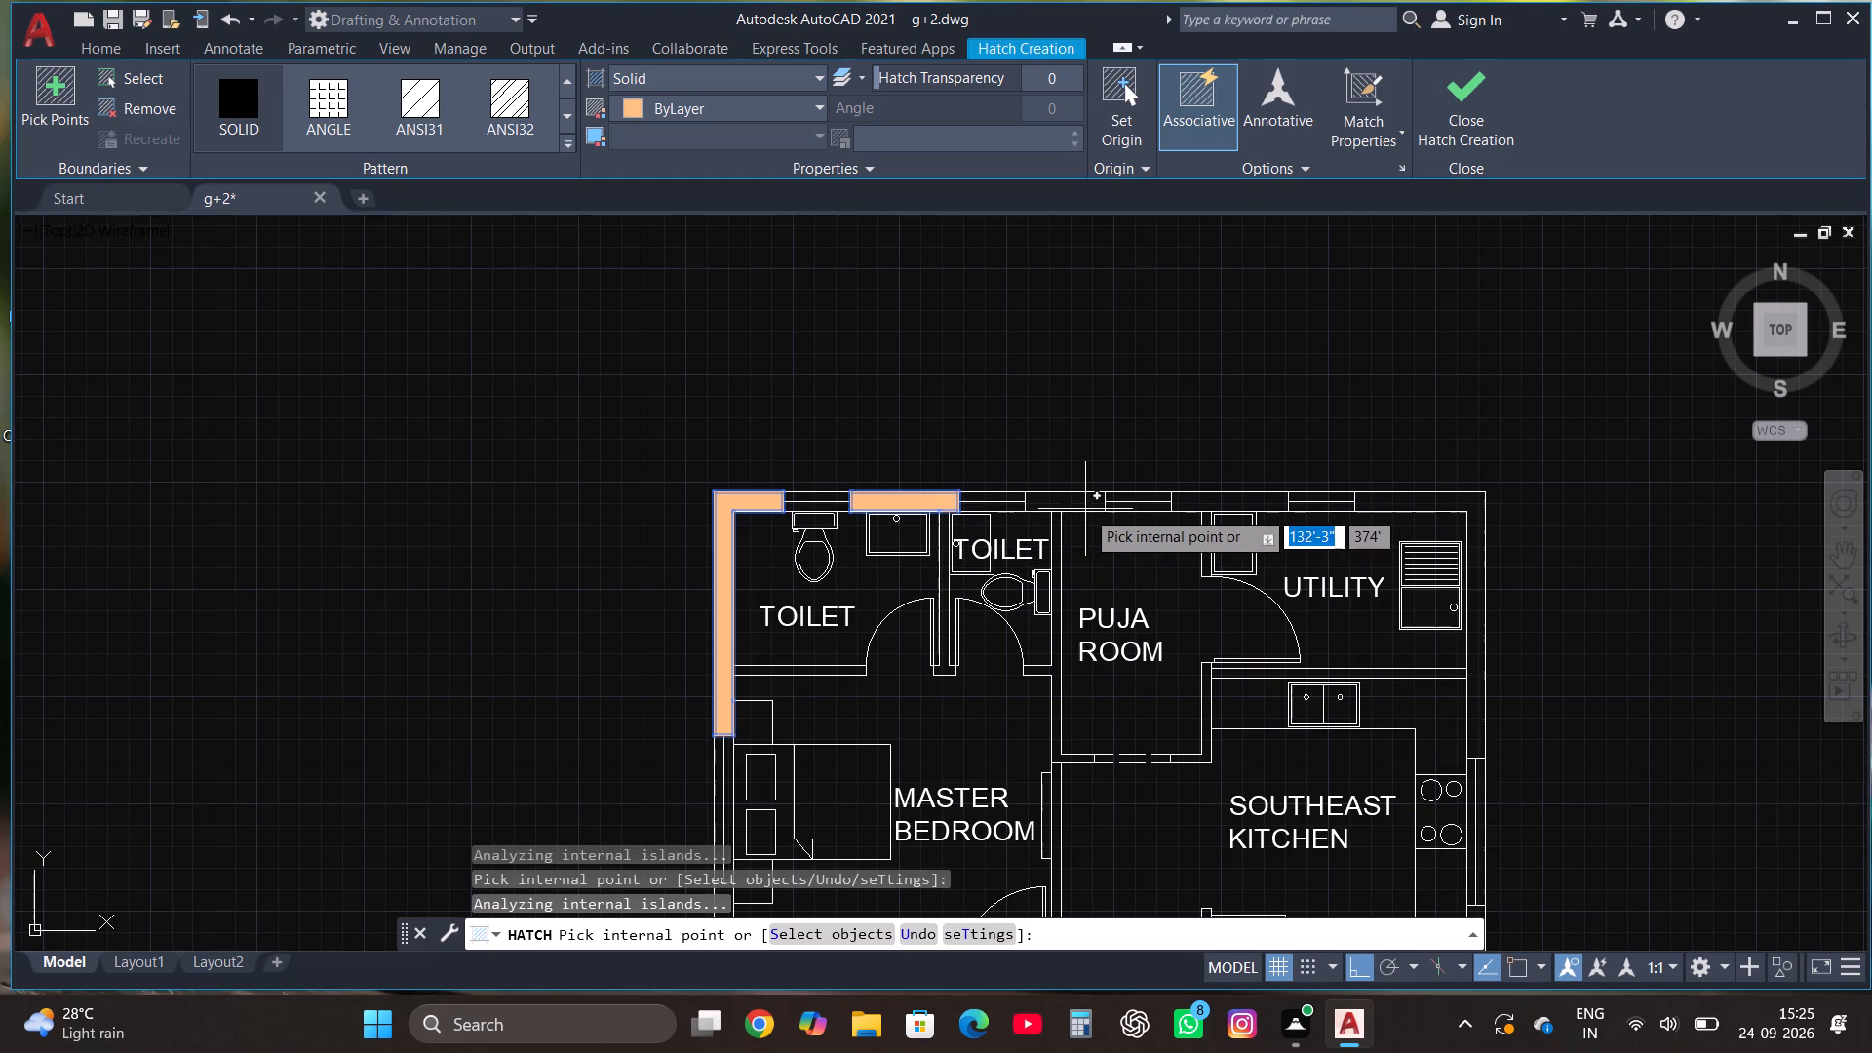
left_click(1062, 501)
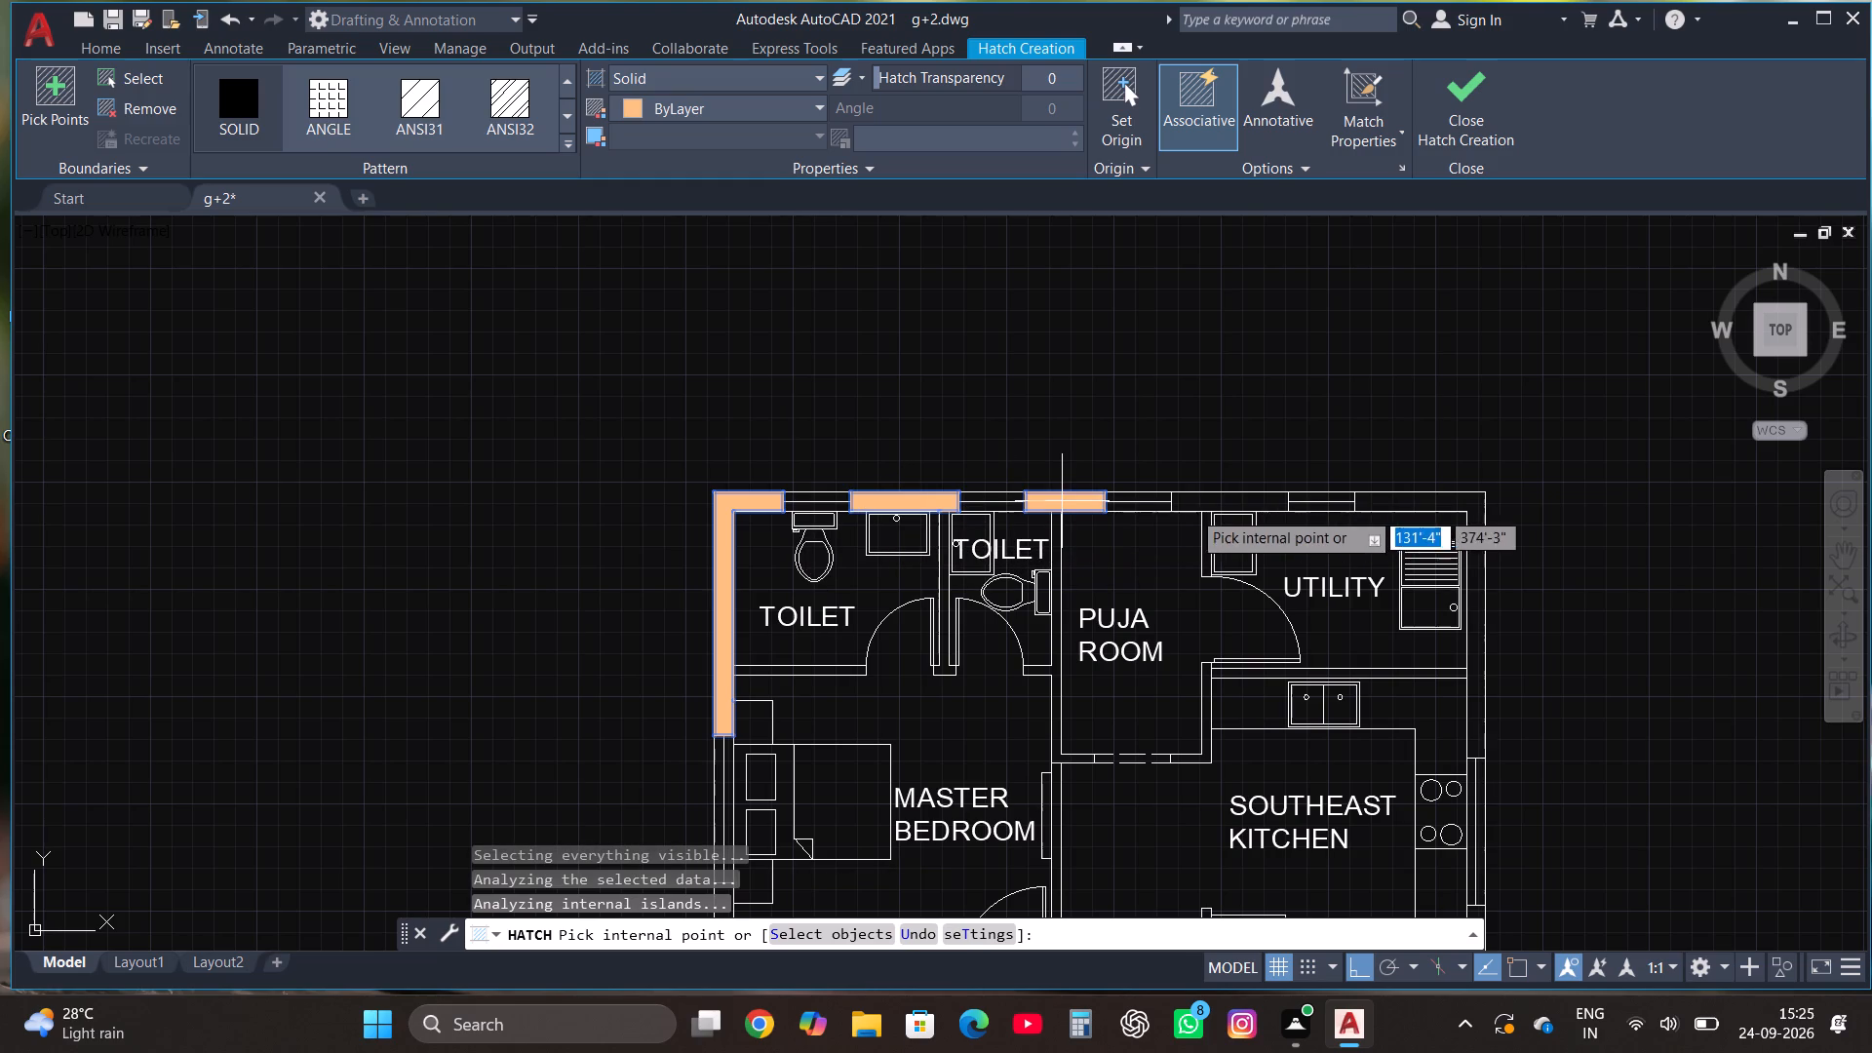
left_click(1225, 506)
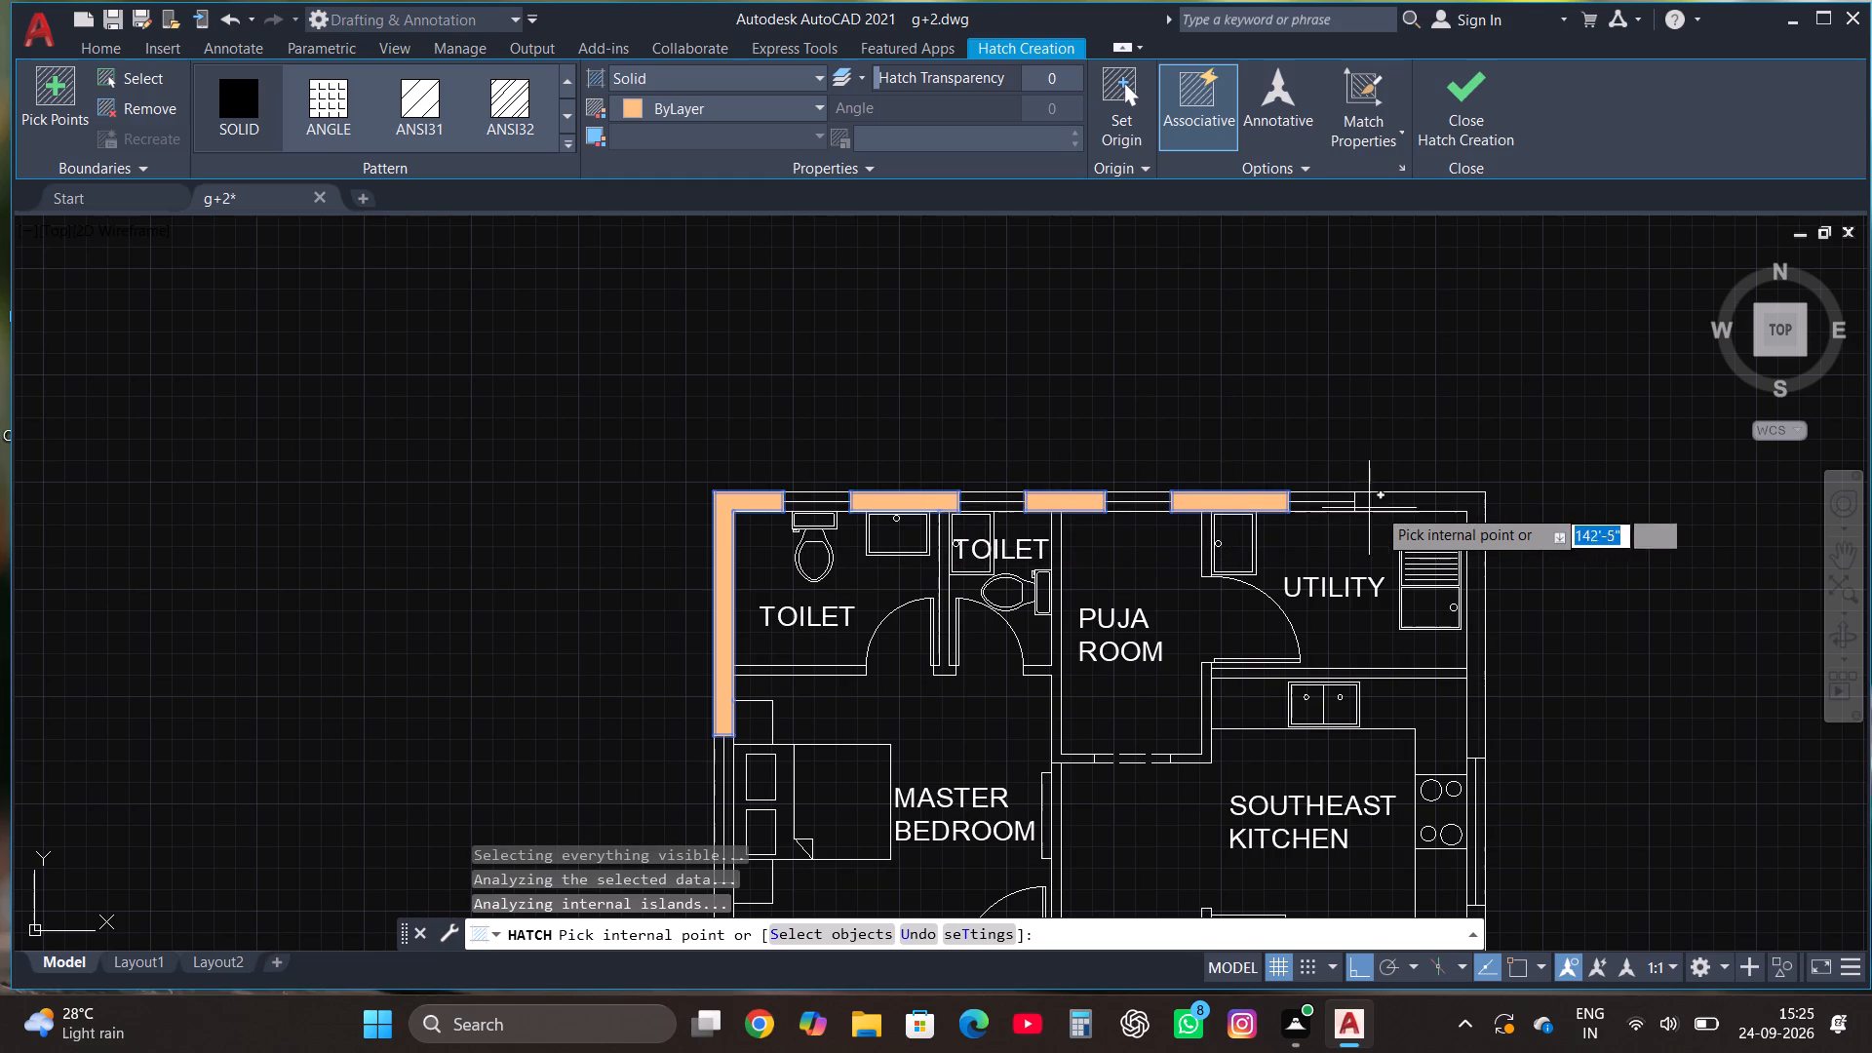
left_click(1401, 499)
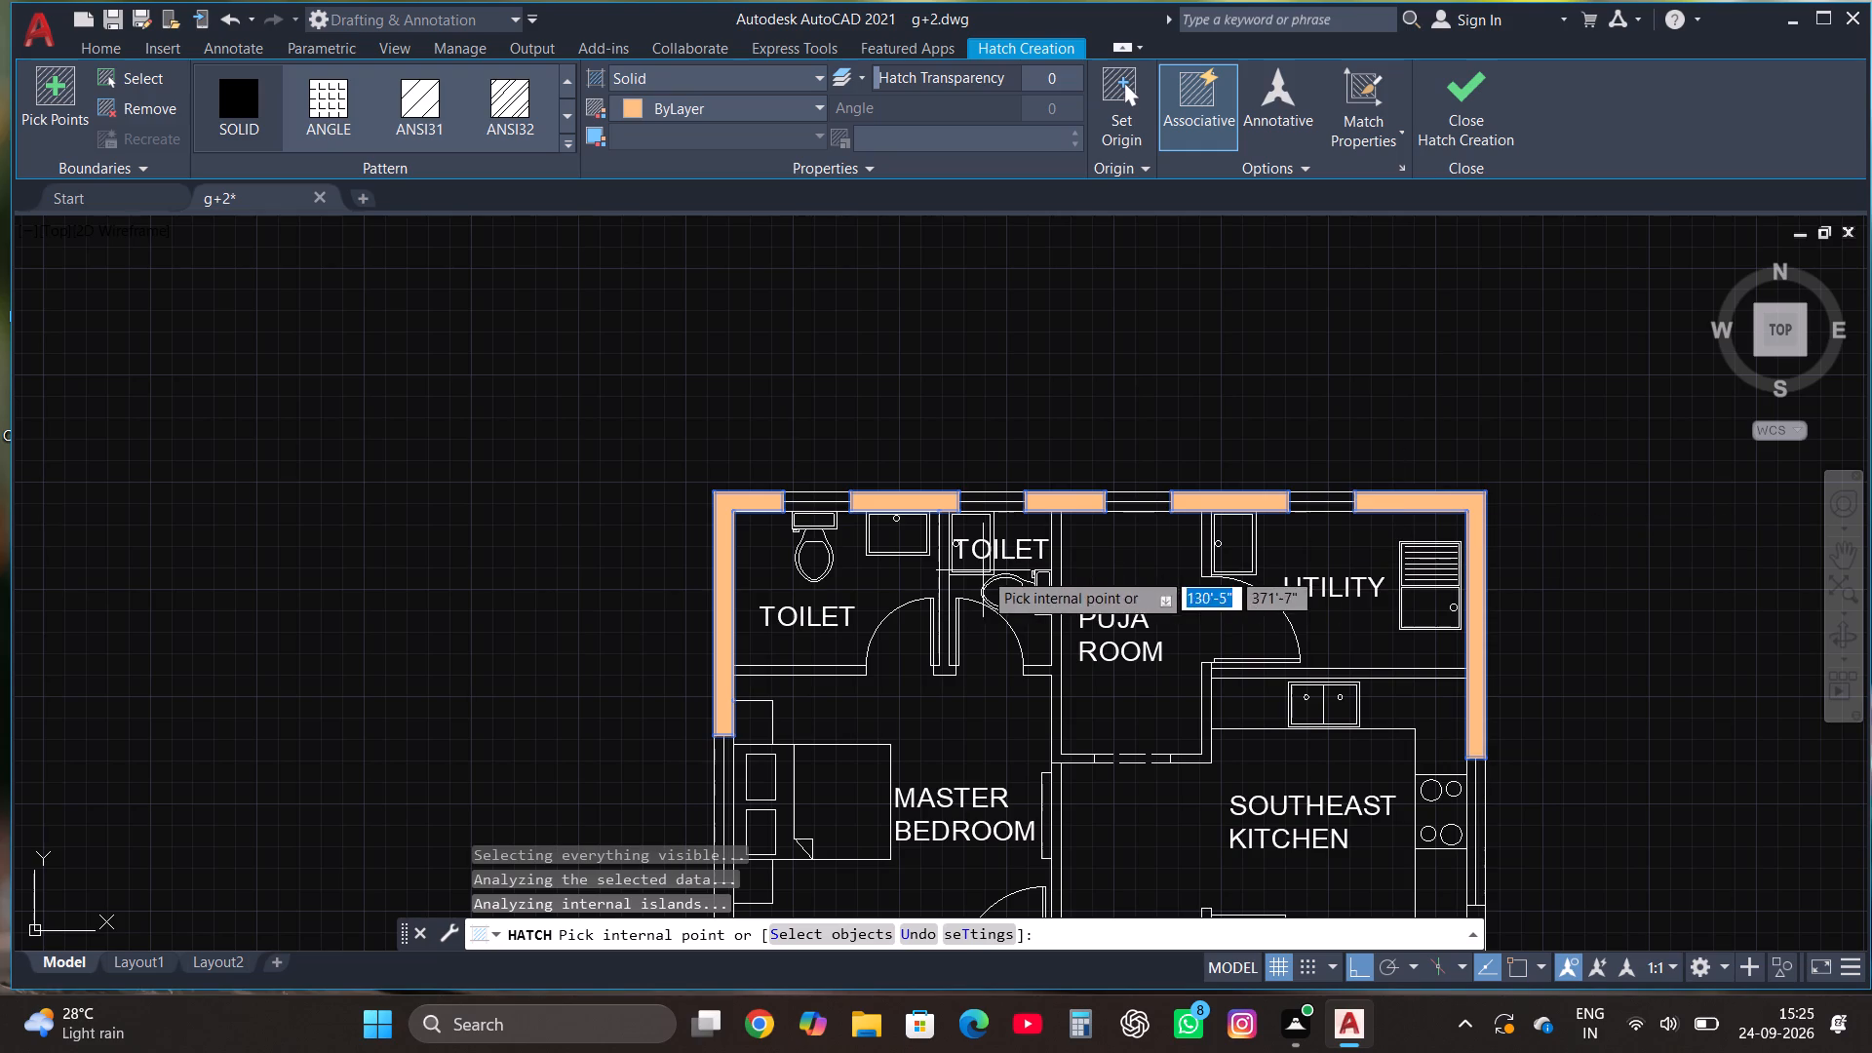
Add the partition between the two toilets and the south wall of the west toilet to the solid hatch.
scroll(946, 611, "up", 2)
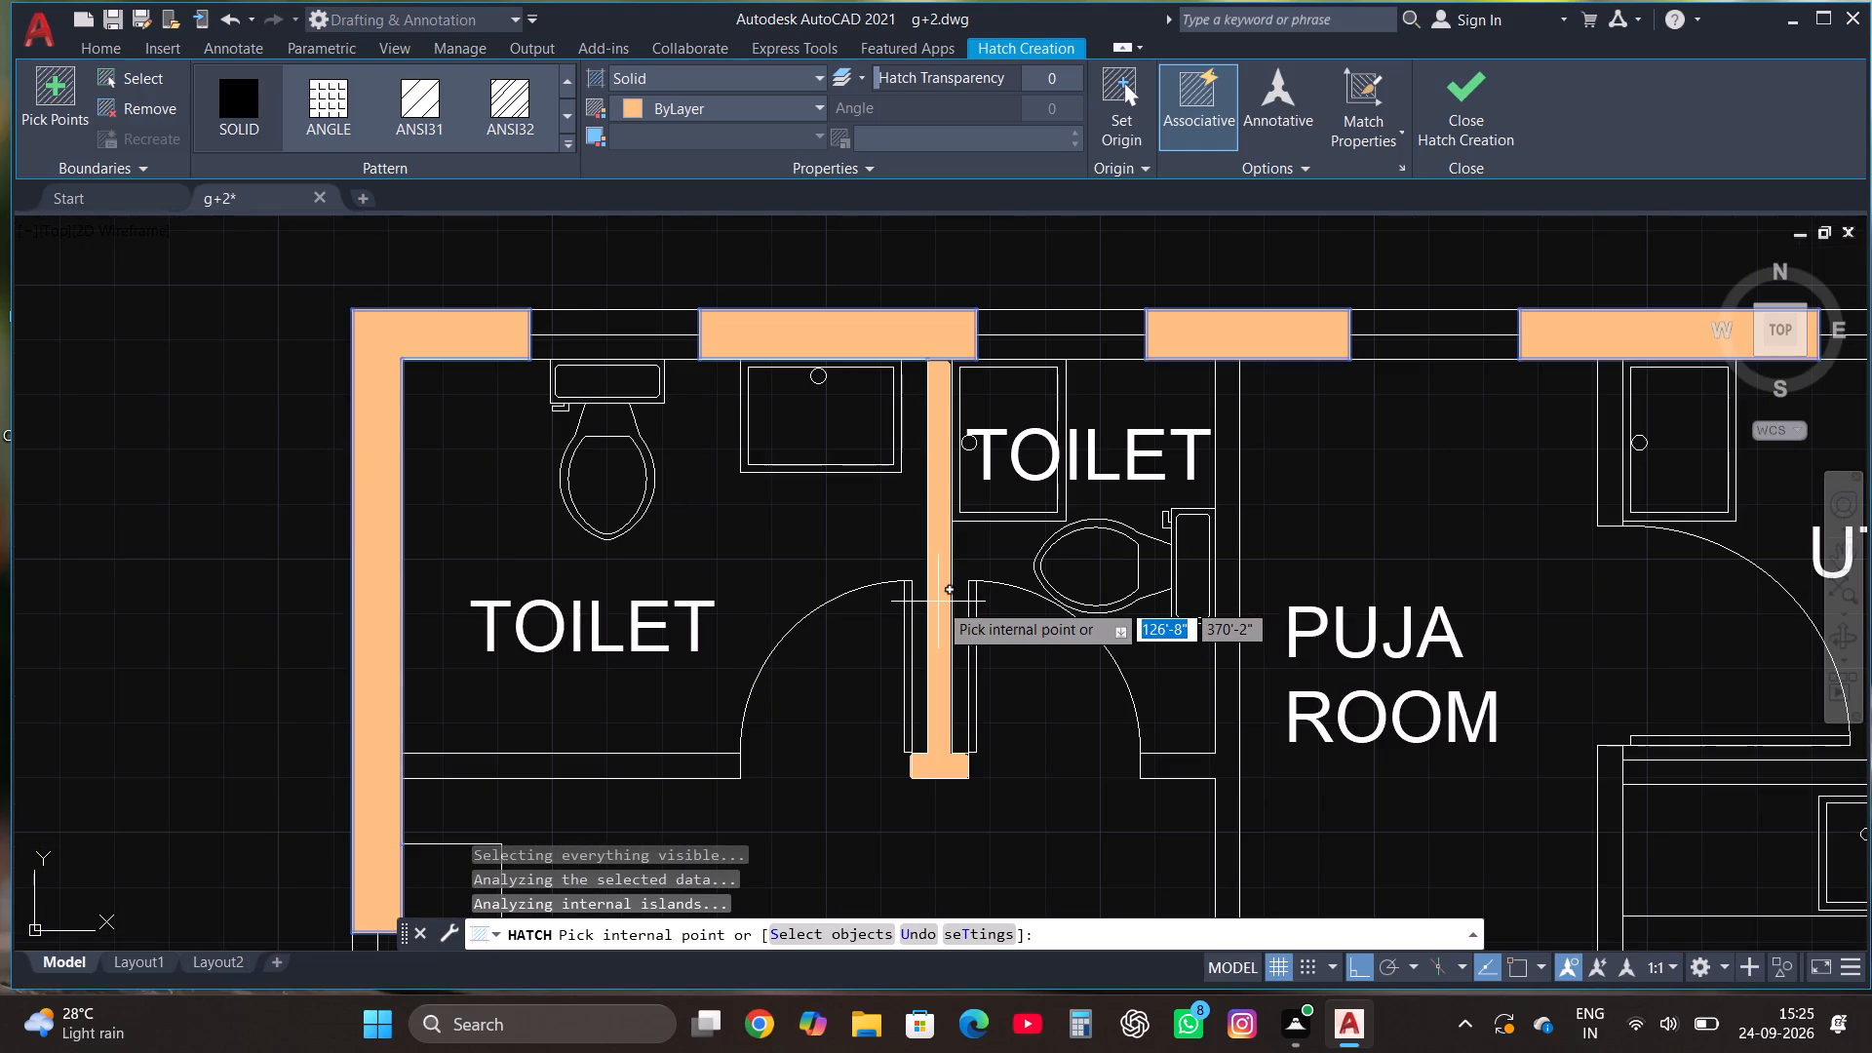
left_click(938, 602)
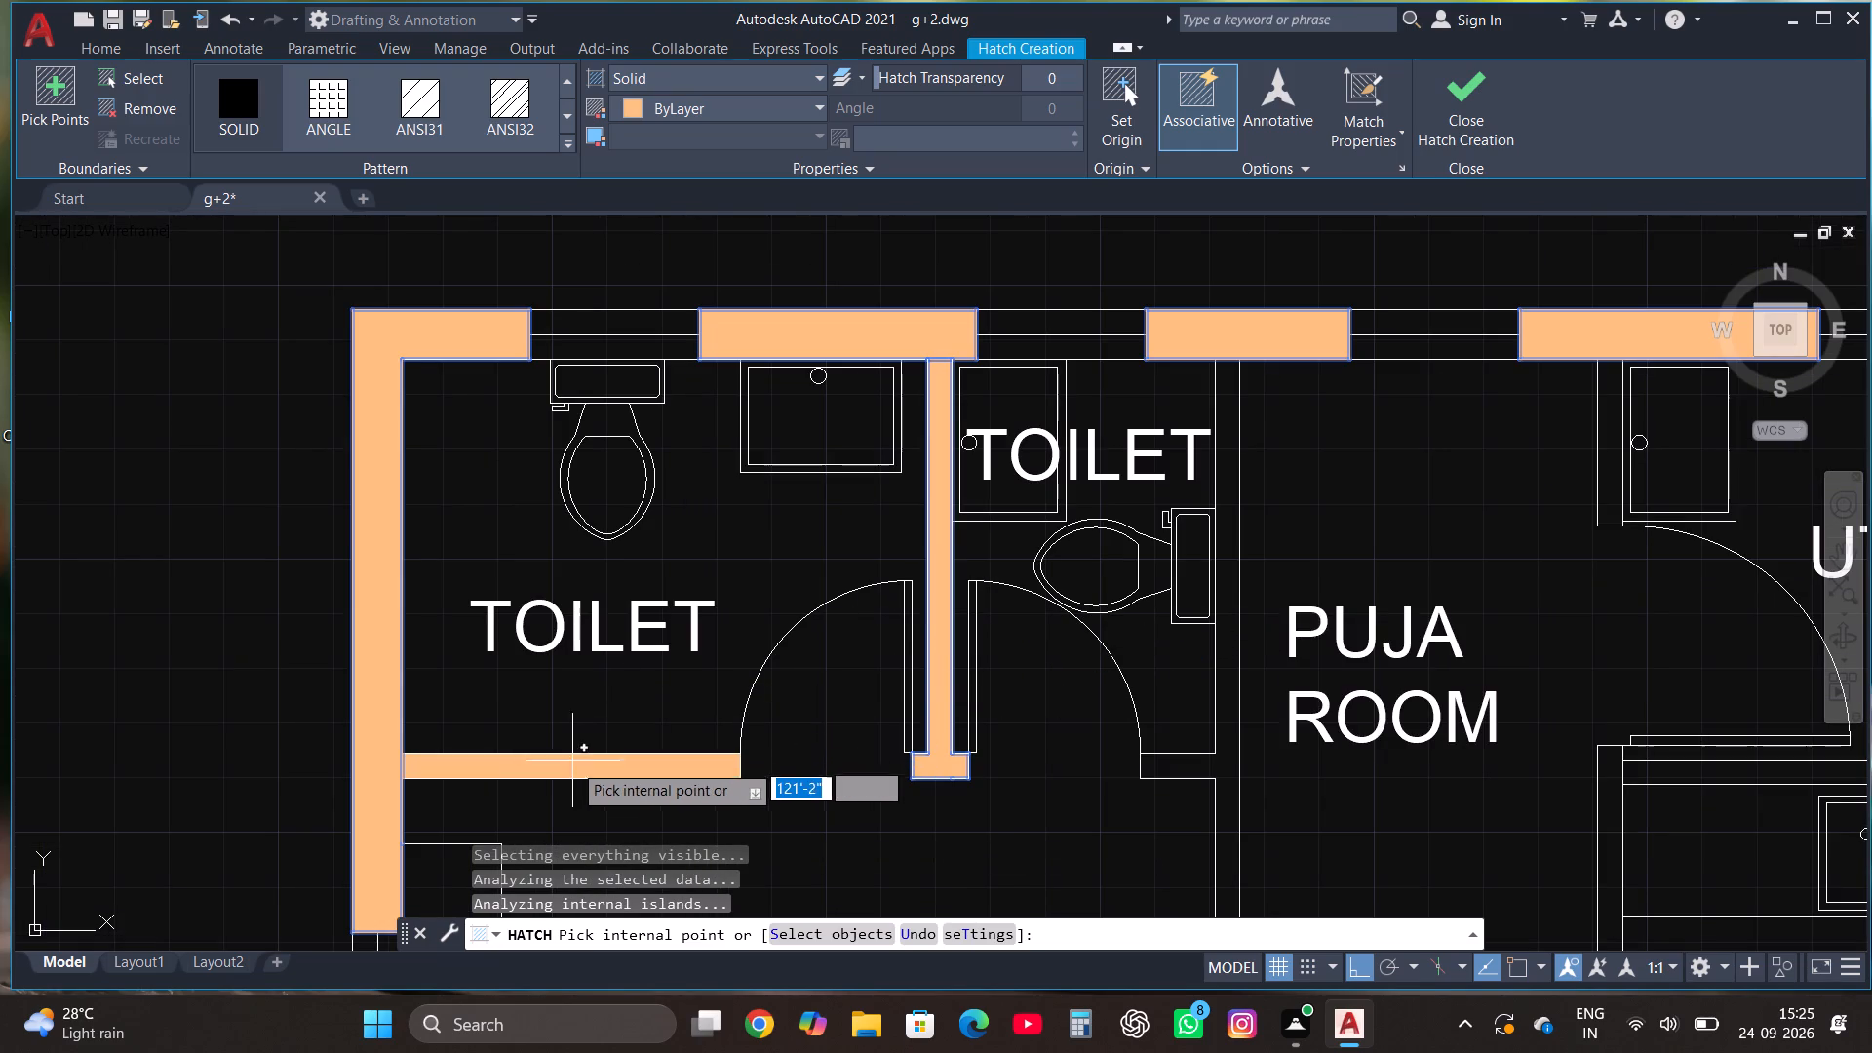
left_click(565, 766)
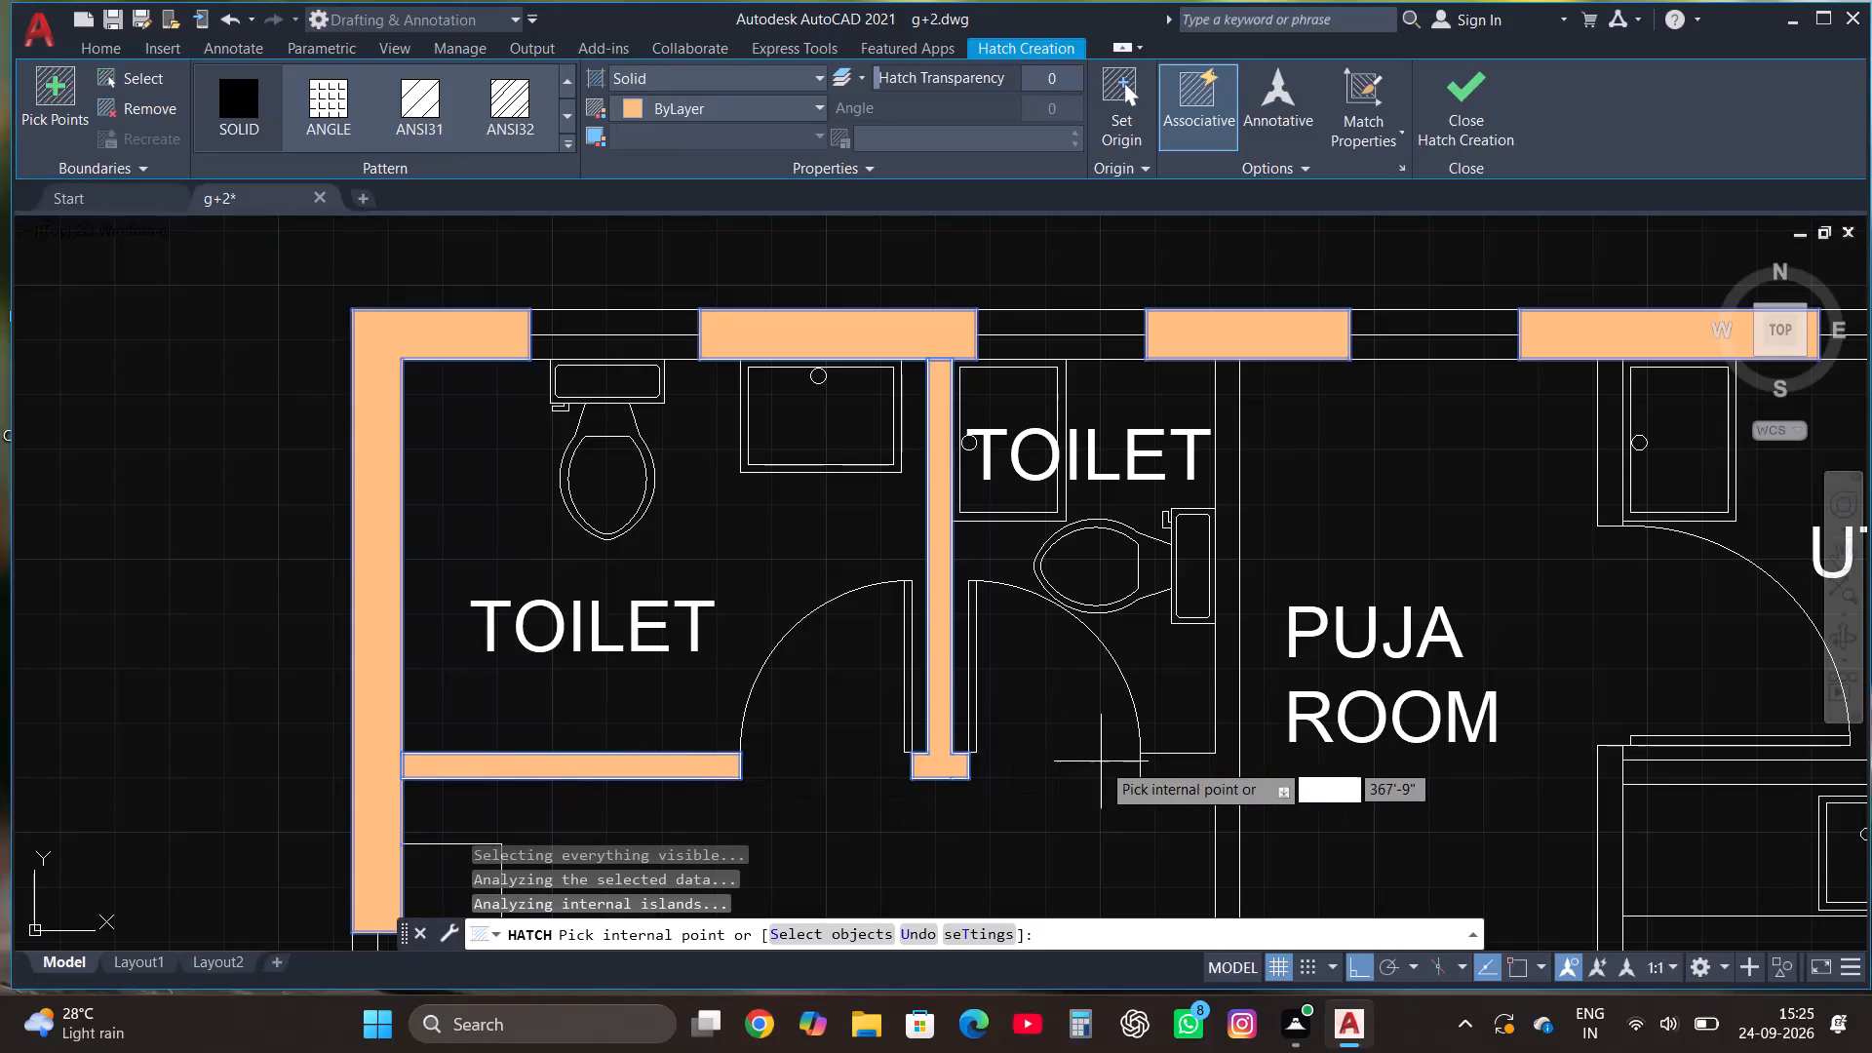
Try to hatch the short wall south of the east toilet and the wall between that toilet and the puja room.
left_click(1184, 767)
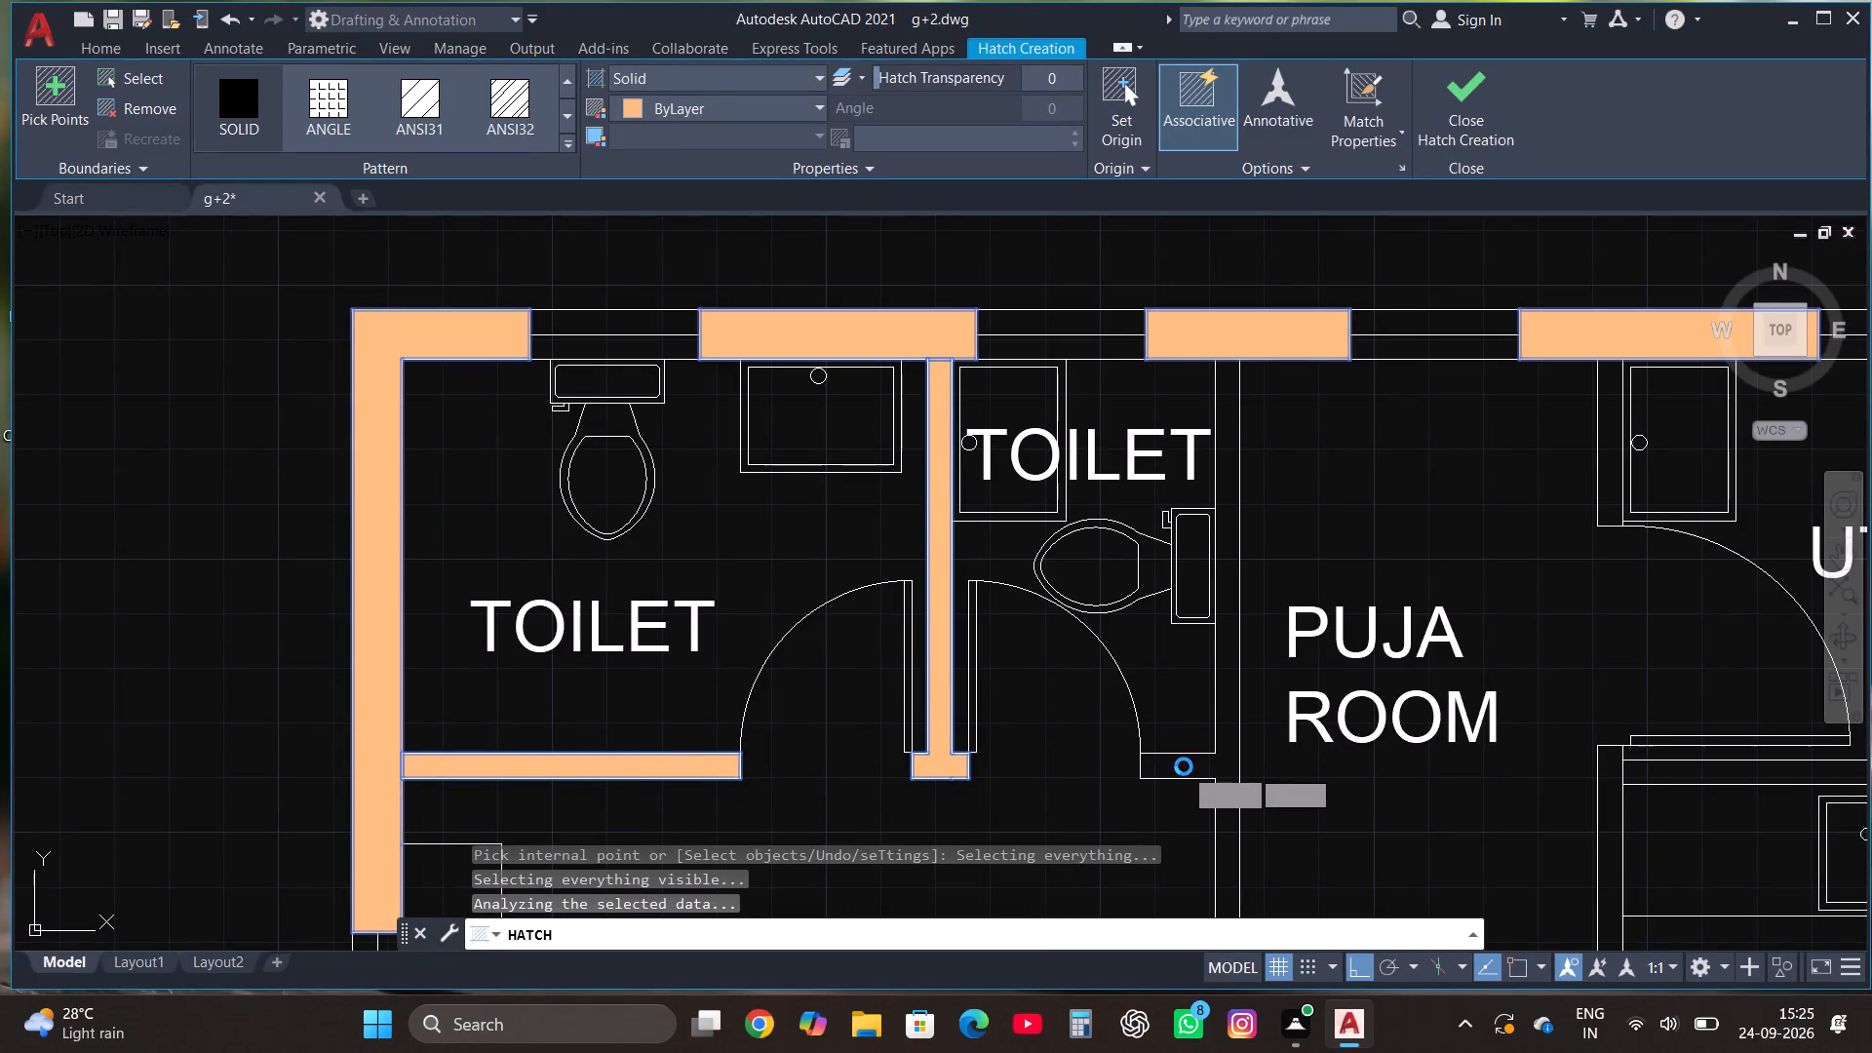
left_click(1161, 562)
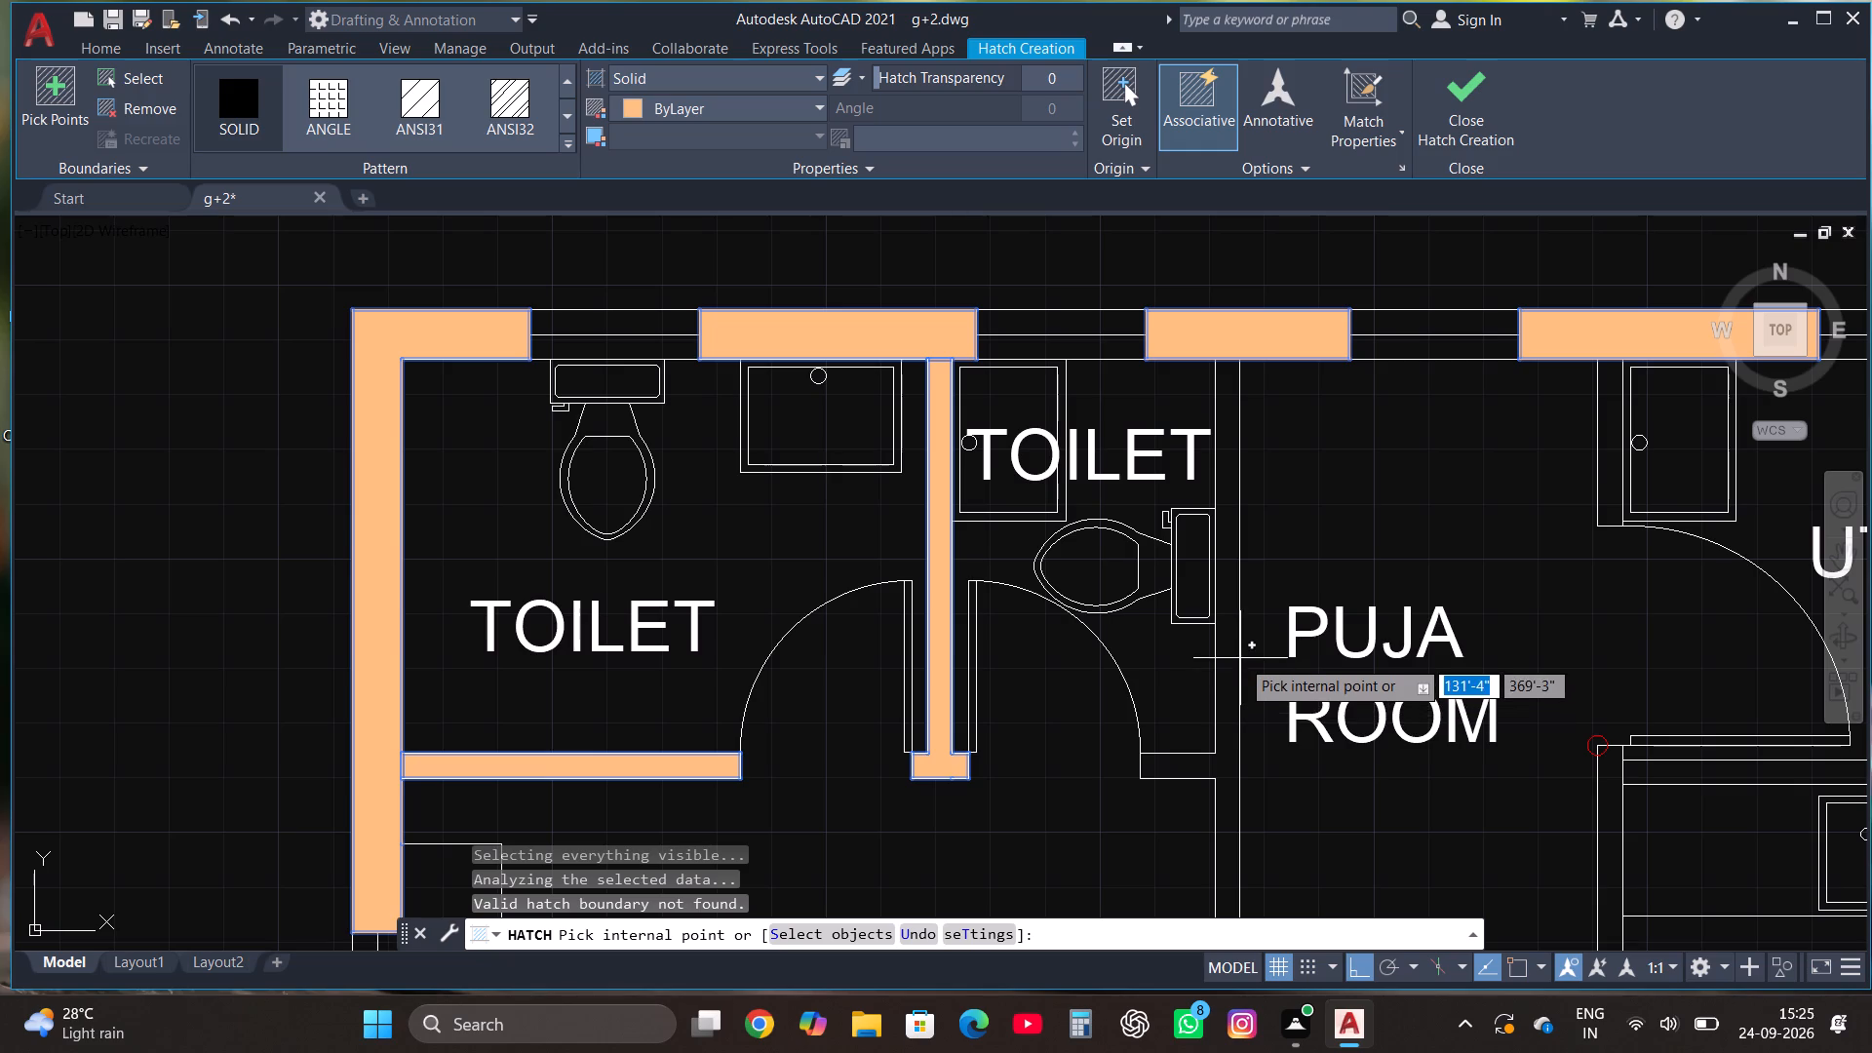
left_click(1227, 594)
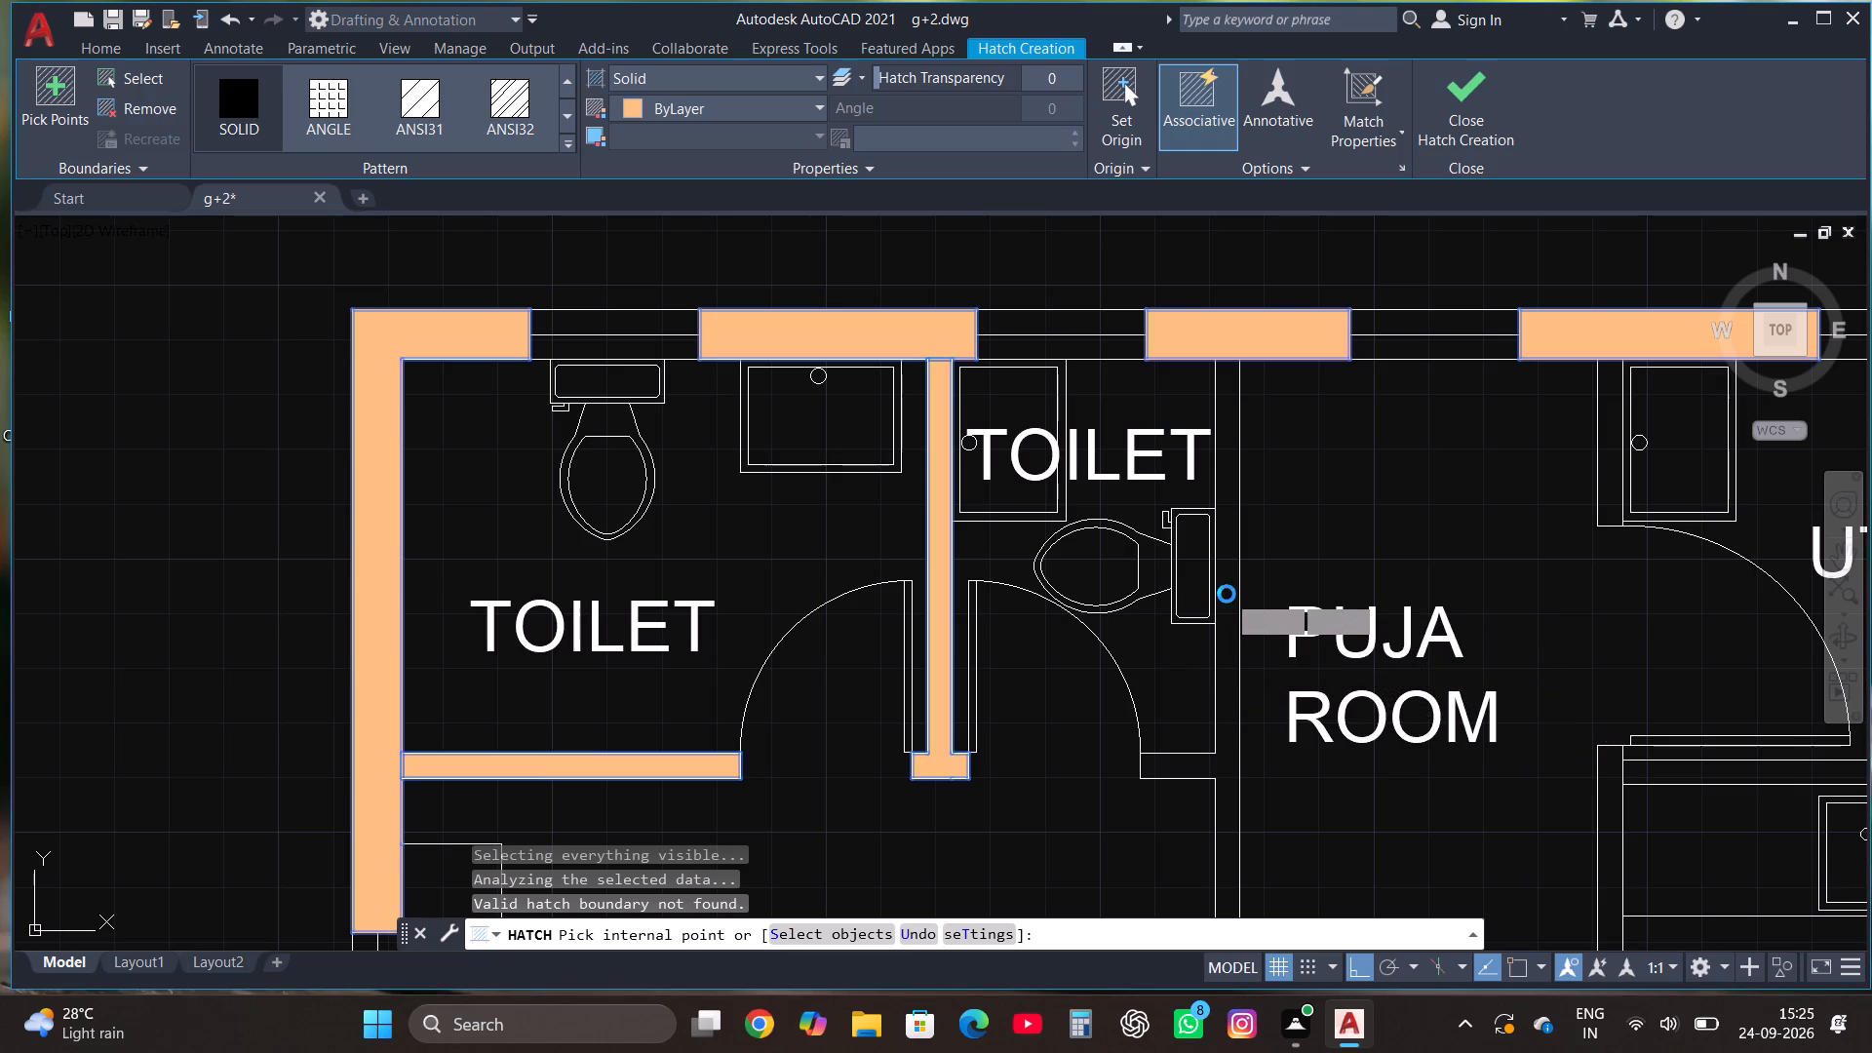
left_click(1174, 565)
Add the west exterior wall section between the master bedroom and Guest Bedroom 2 windows to the solid hatch.
scroll(1059, 521, "down", 2)
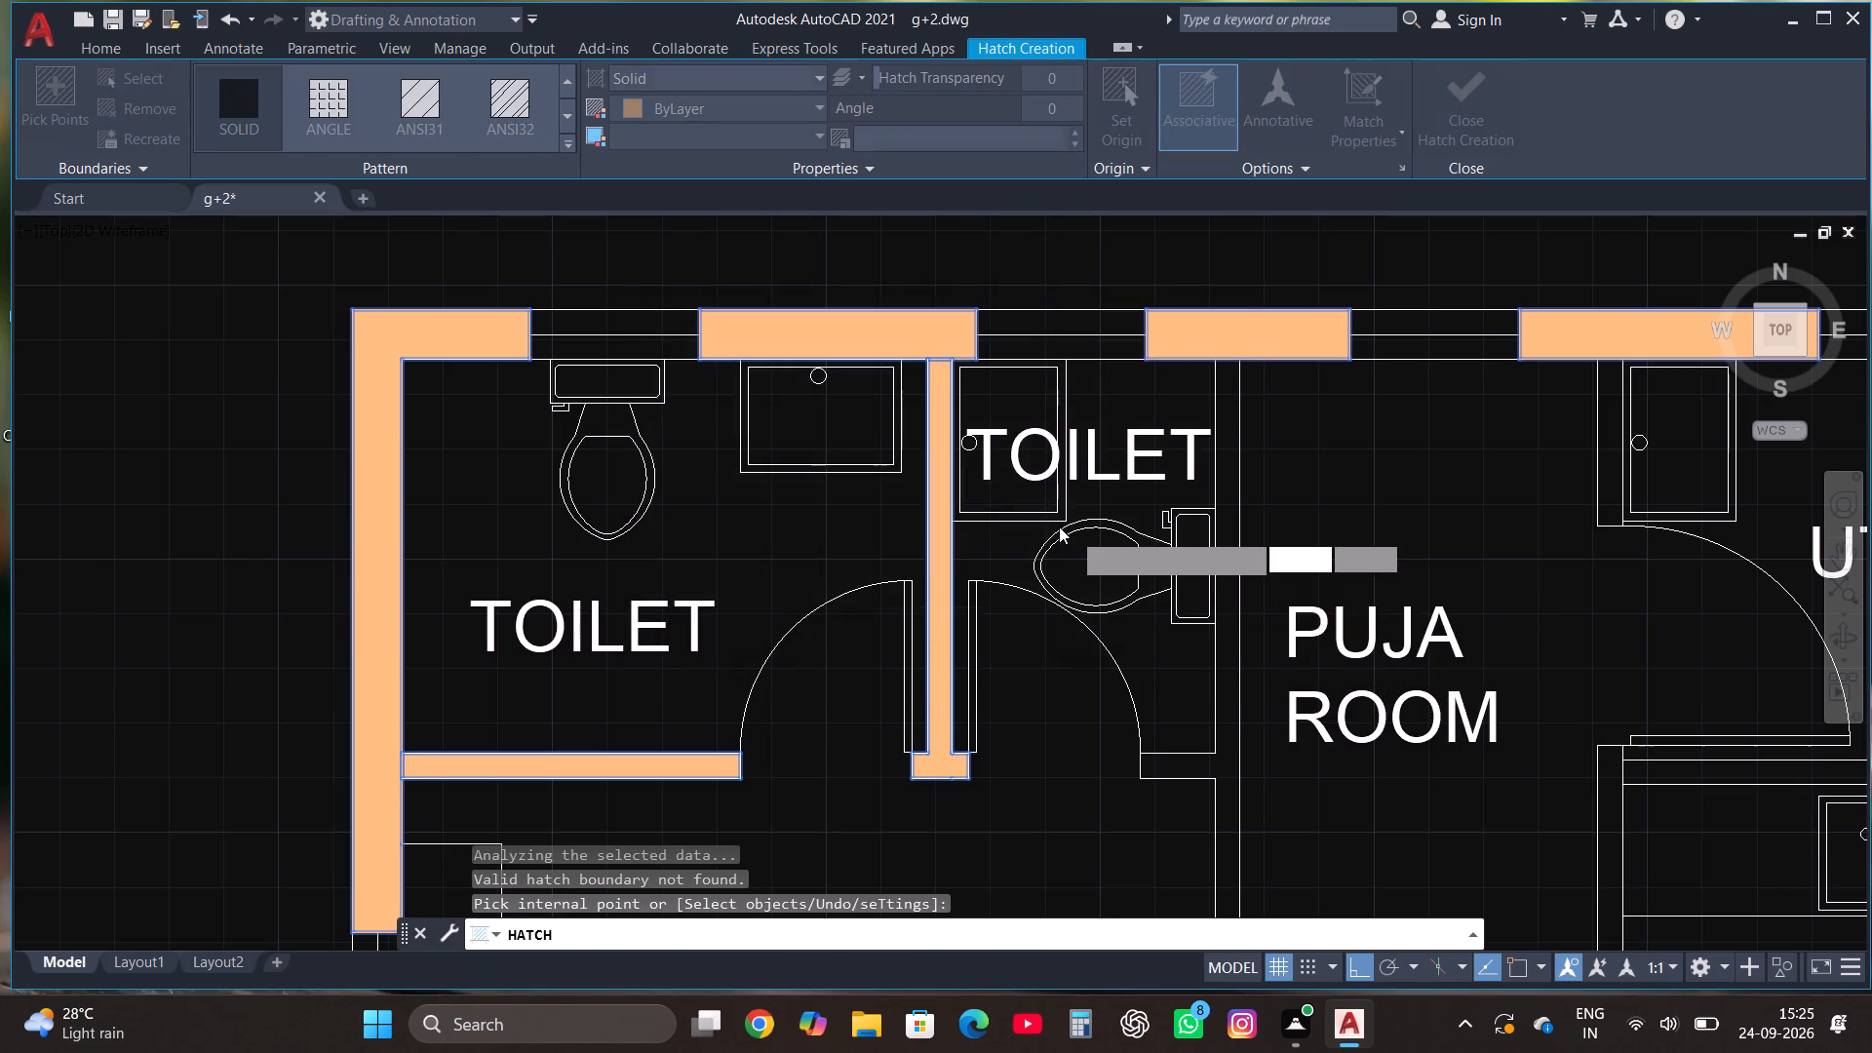
scroll(1054, 545, "down", 2)
scroll(881, 810, "up", 3)
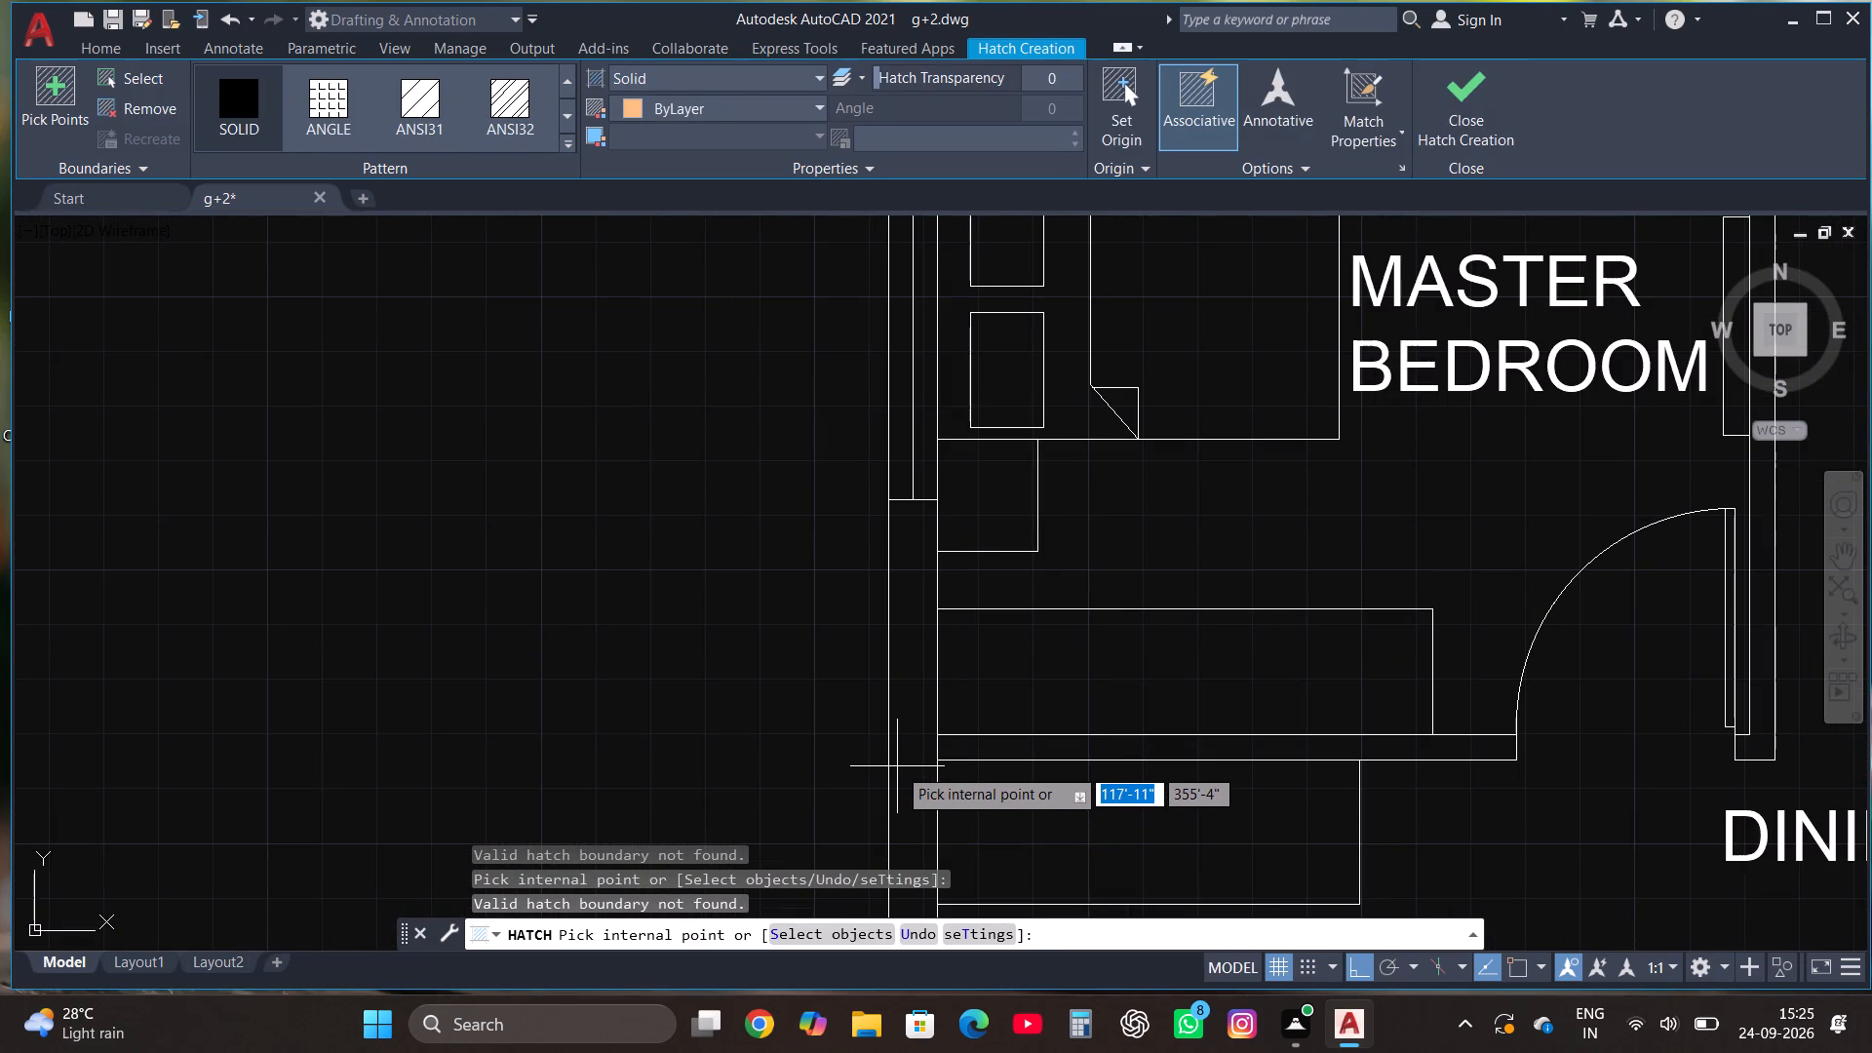
left_click(917, 722)
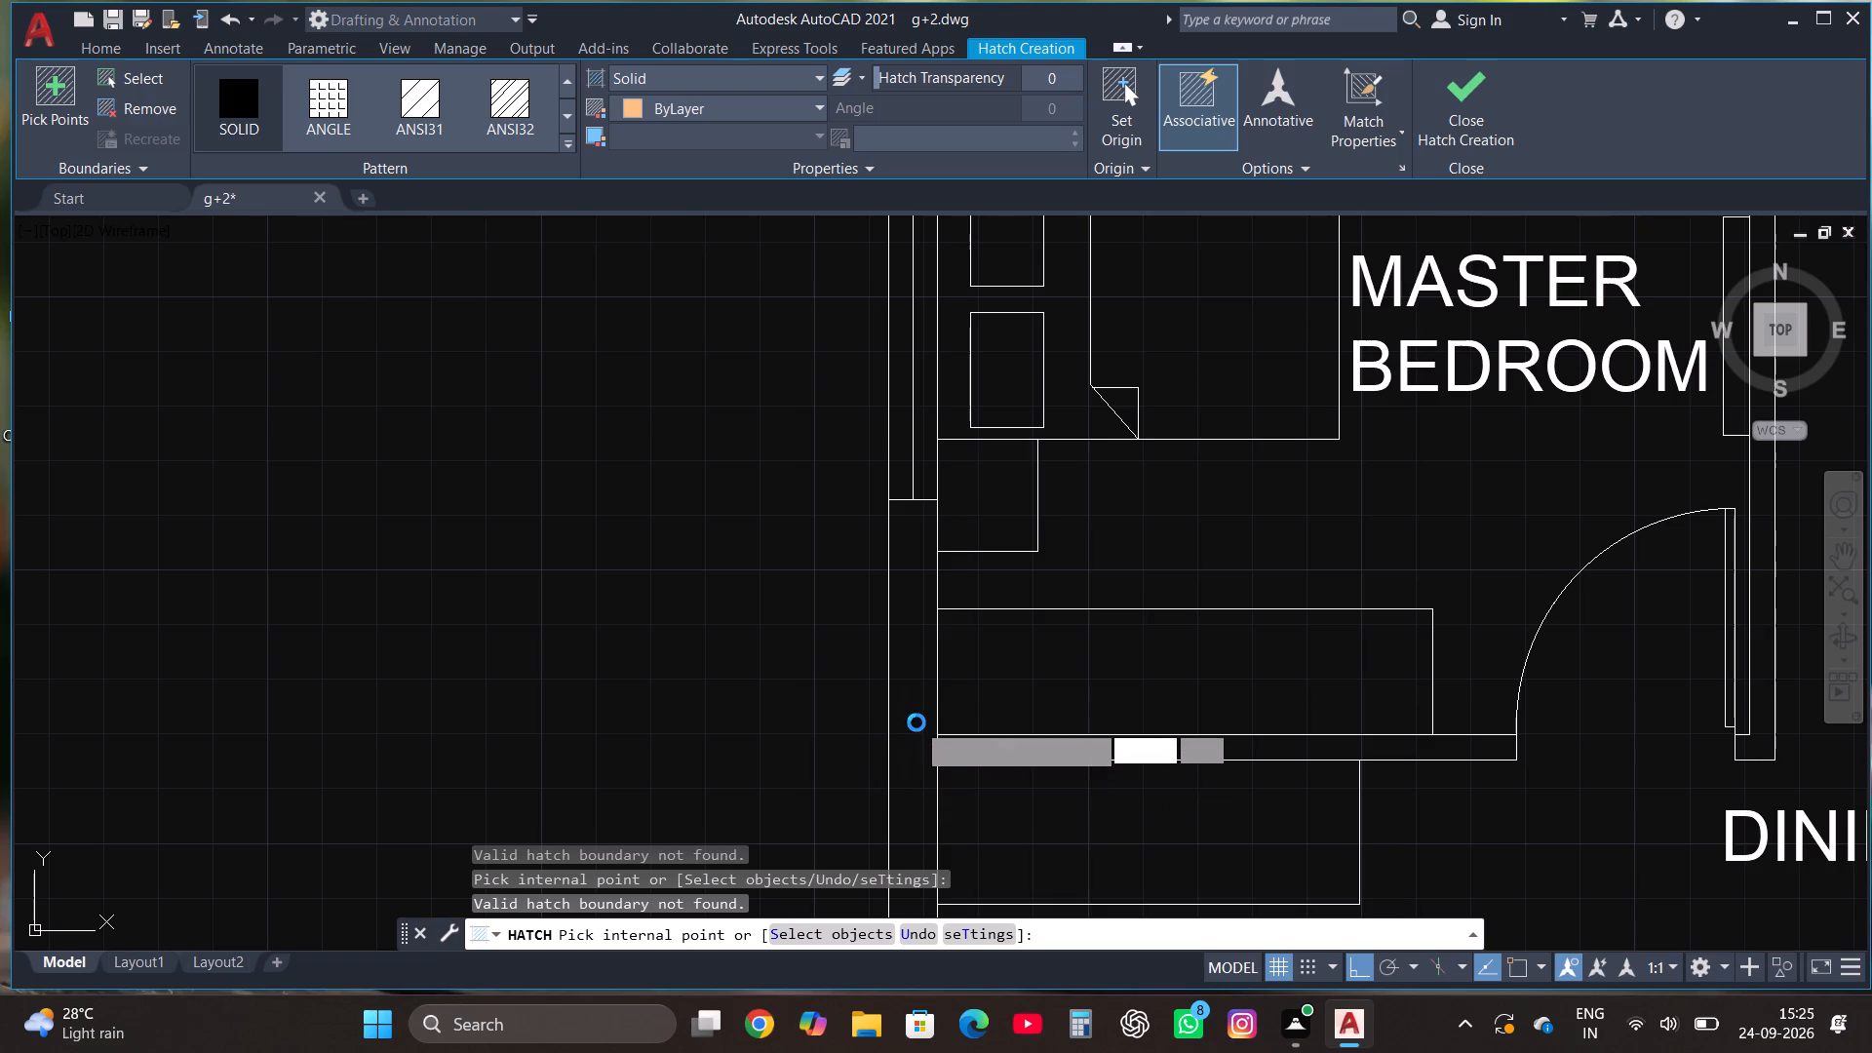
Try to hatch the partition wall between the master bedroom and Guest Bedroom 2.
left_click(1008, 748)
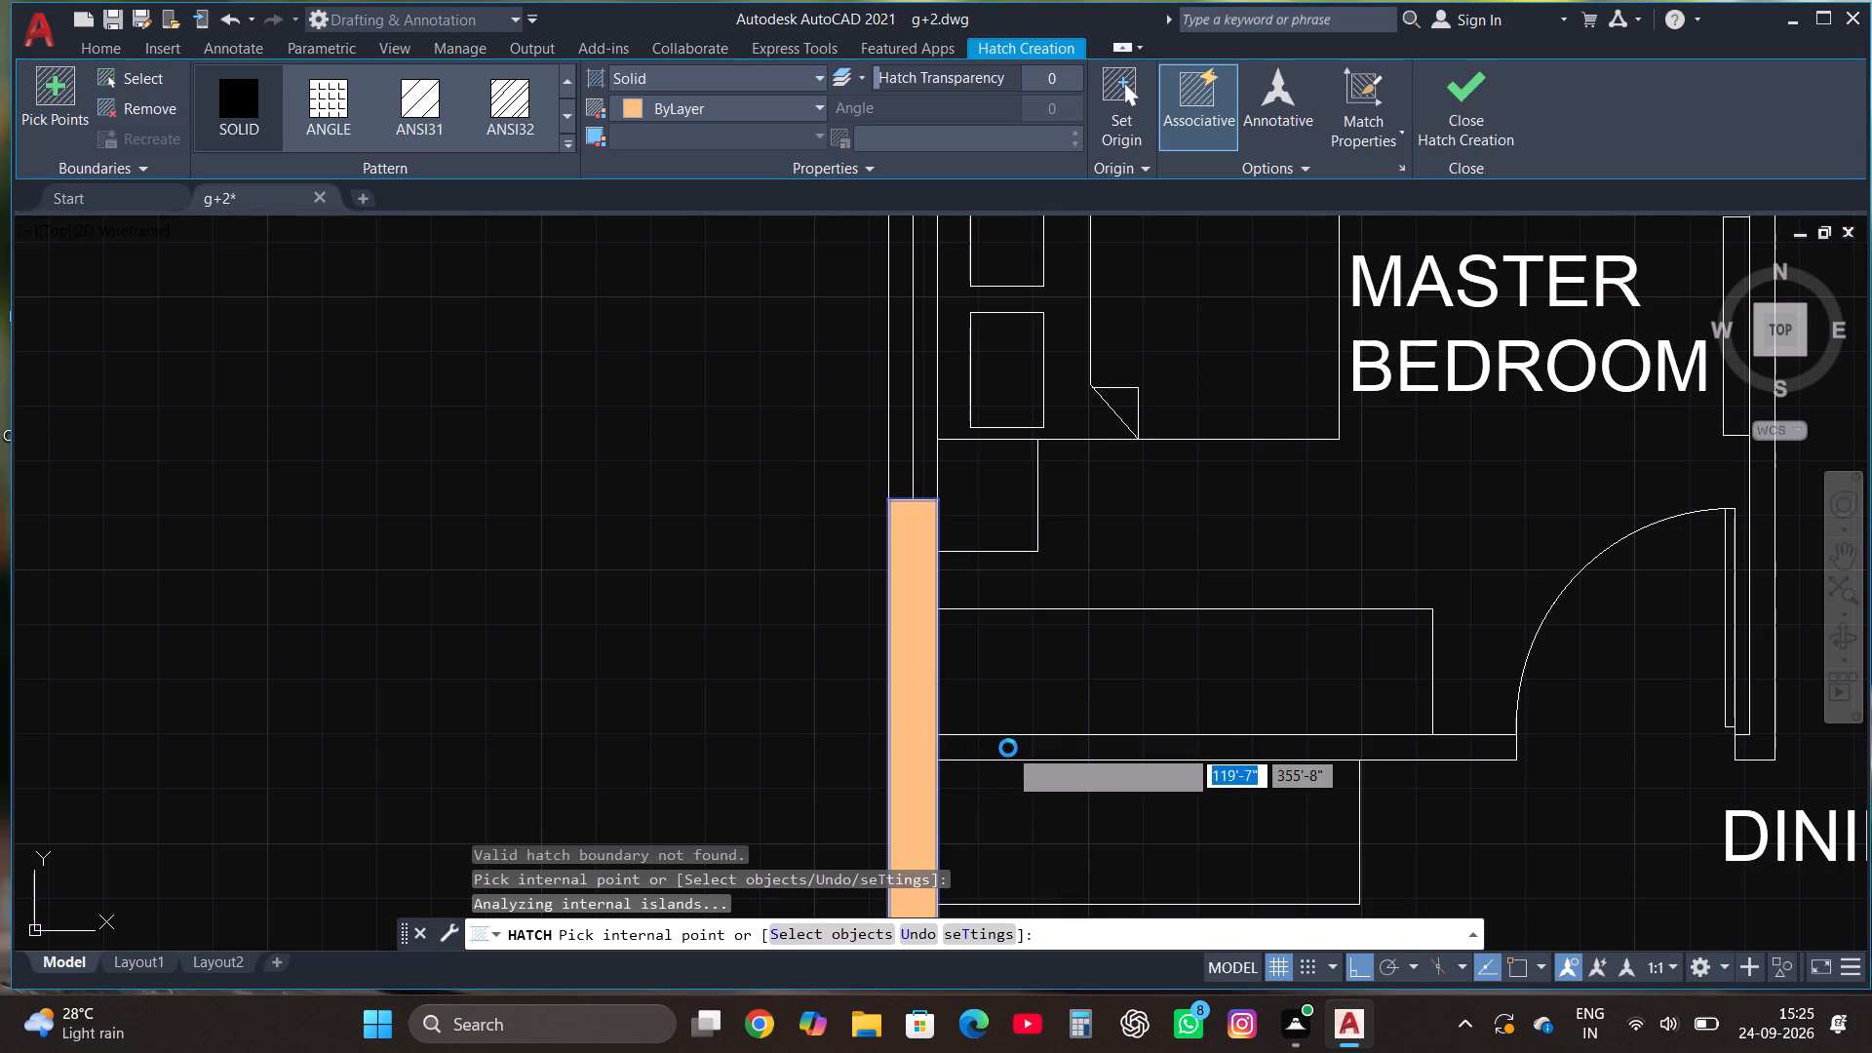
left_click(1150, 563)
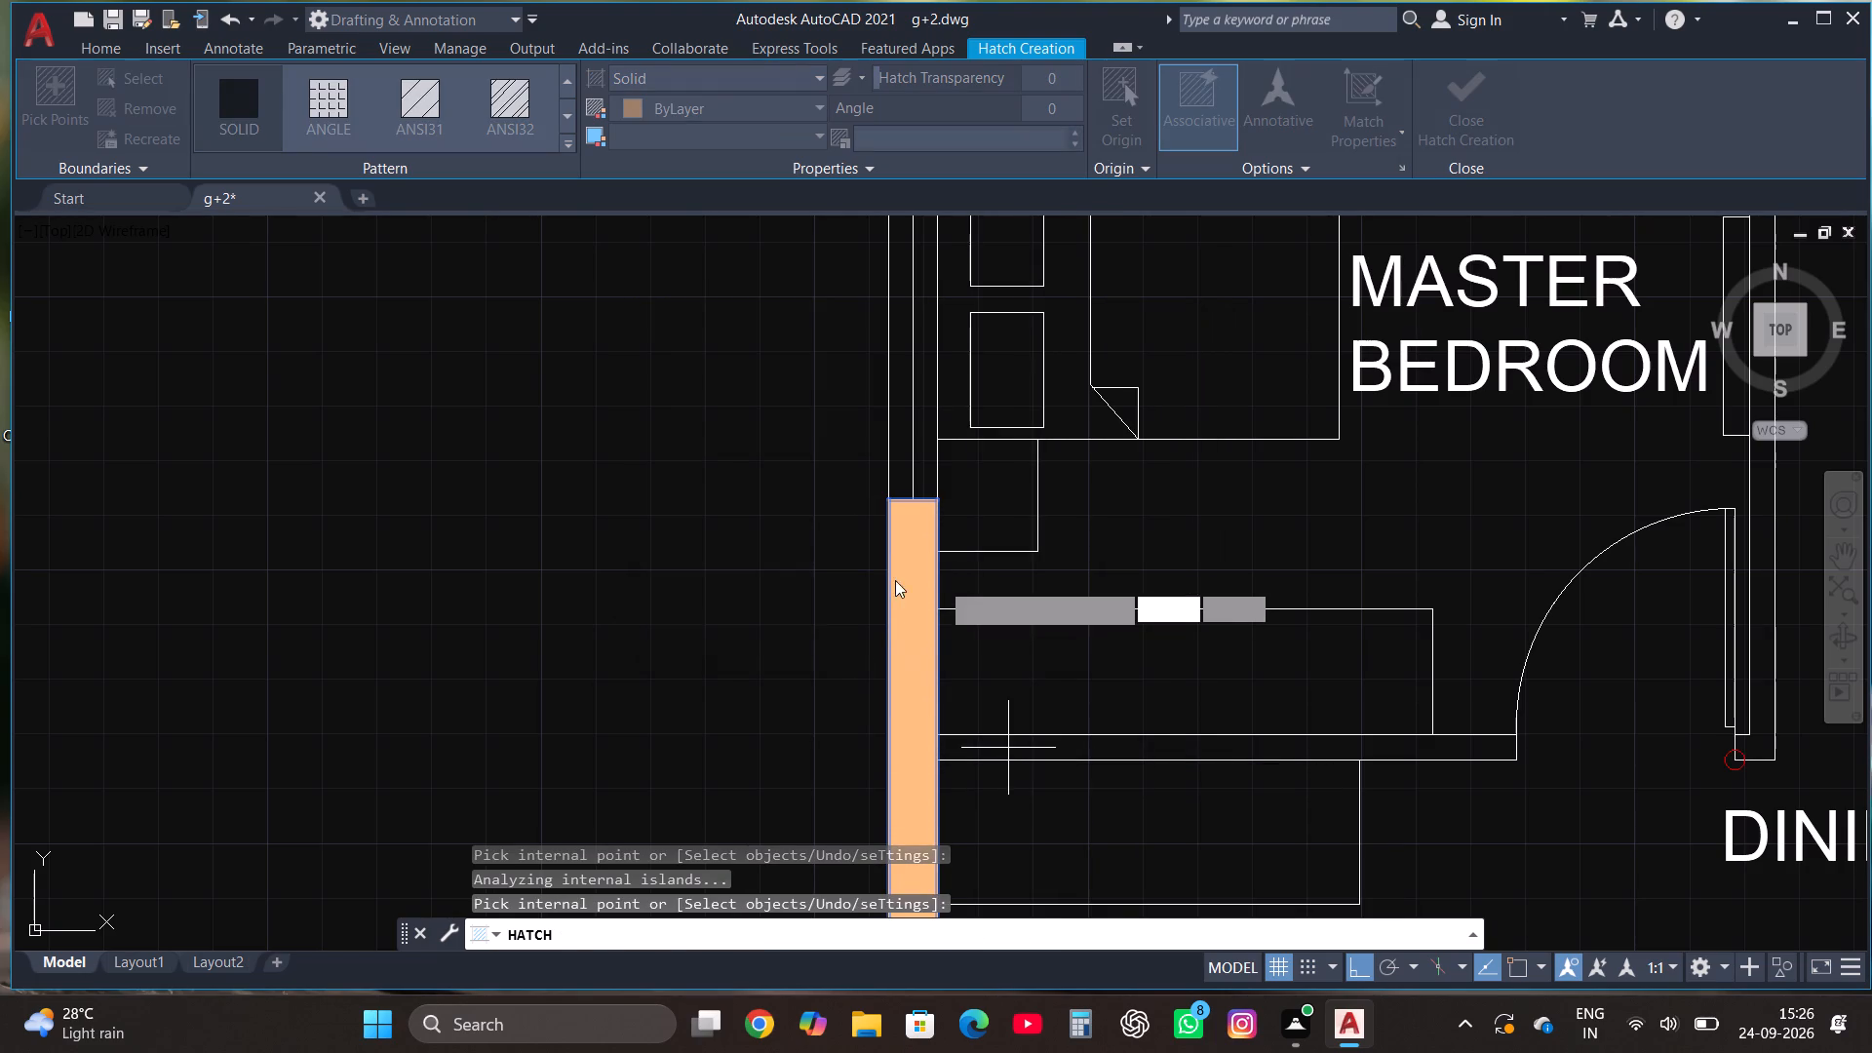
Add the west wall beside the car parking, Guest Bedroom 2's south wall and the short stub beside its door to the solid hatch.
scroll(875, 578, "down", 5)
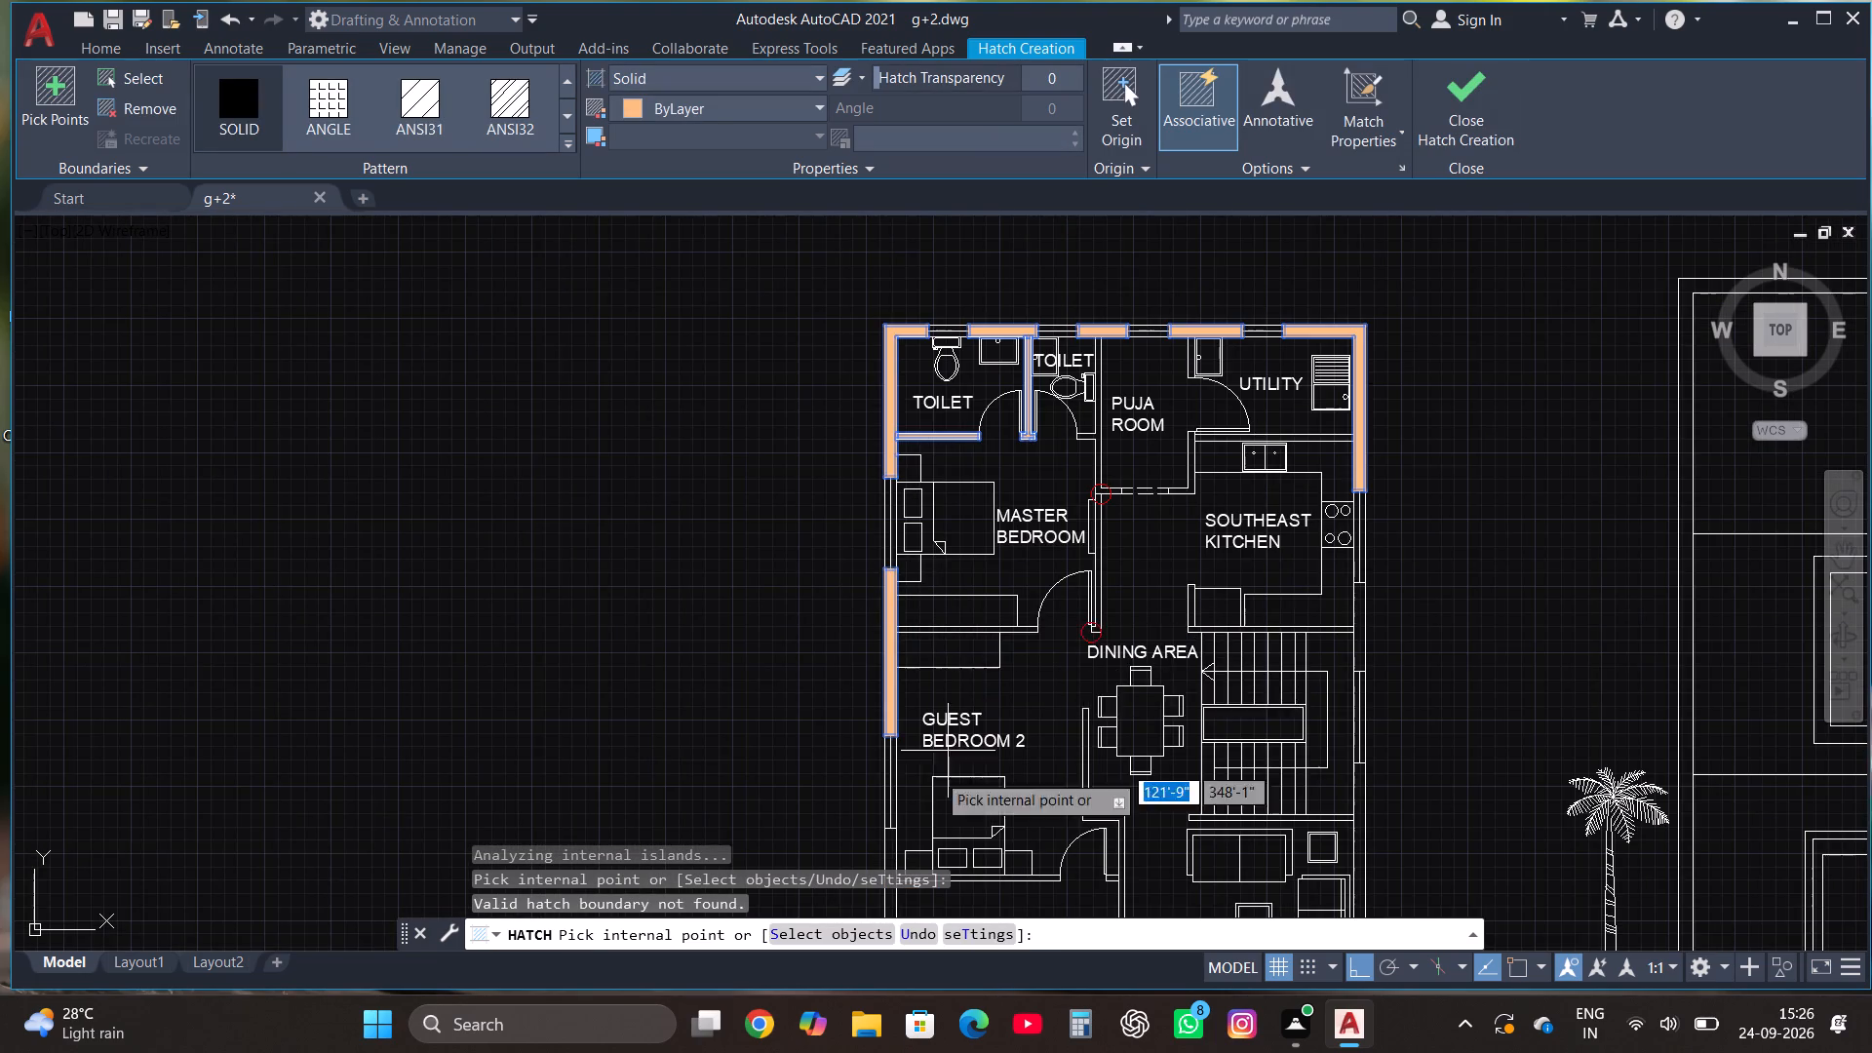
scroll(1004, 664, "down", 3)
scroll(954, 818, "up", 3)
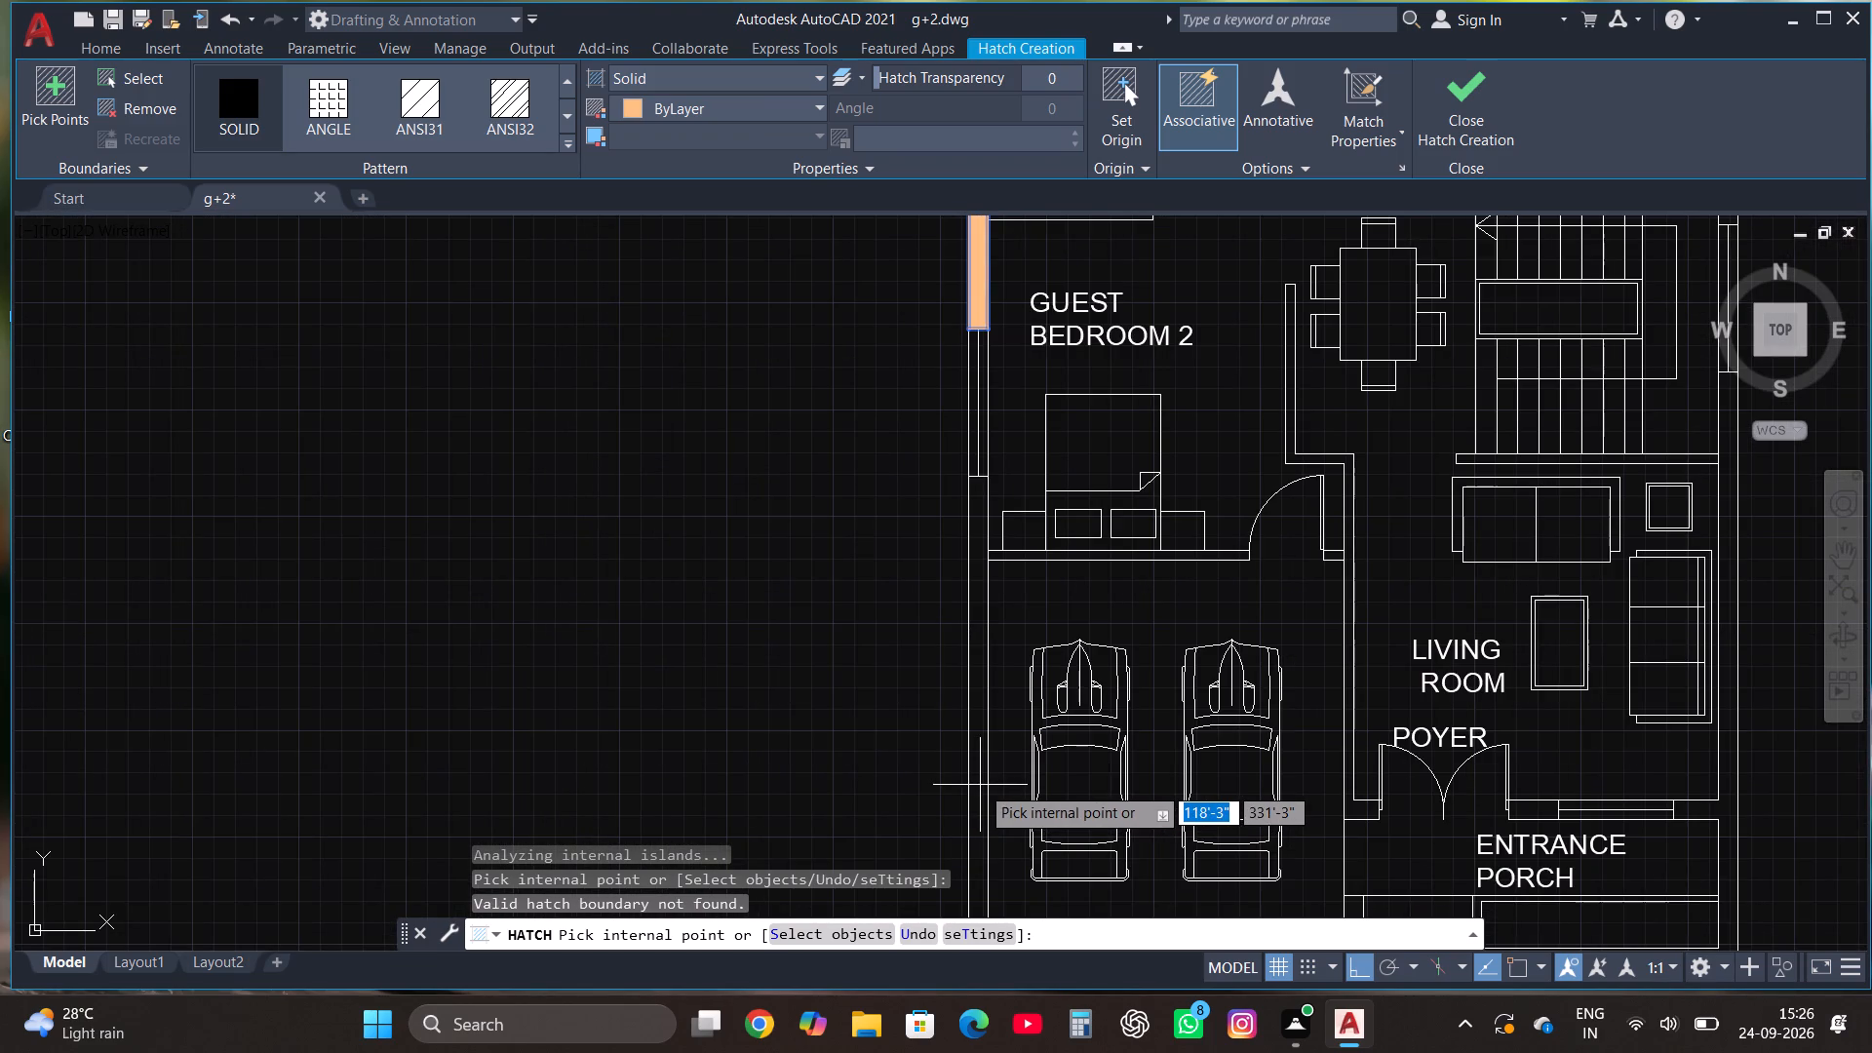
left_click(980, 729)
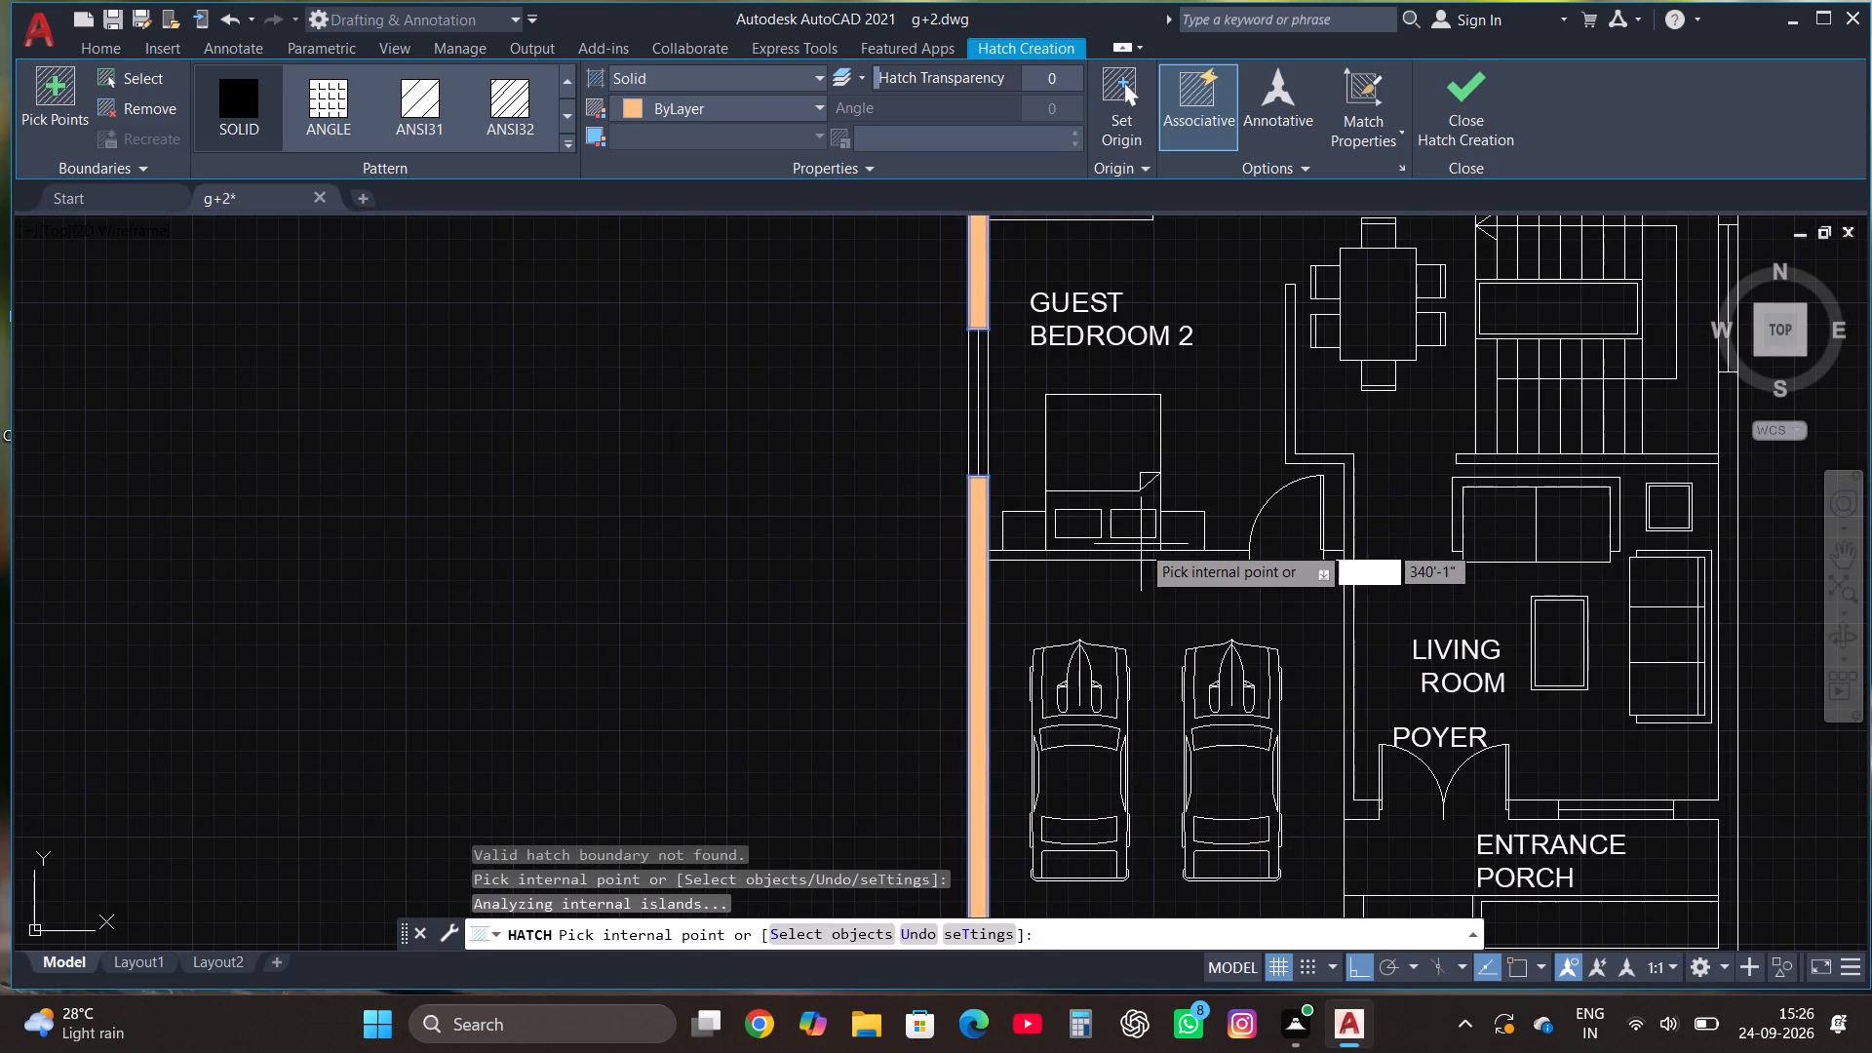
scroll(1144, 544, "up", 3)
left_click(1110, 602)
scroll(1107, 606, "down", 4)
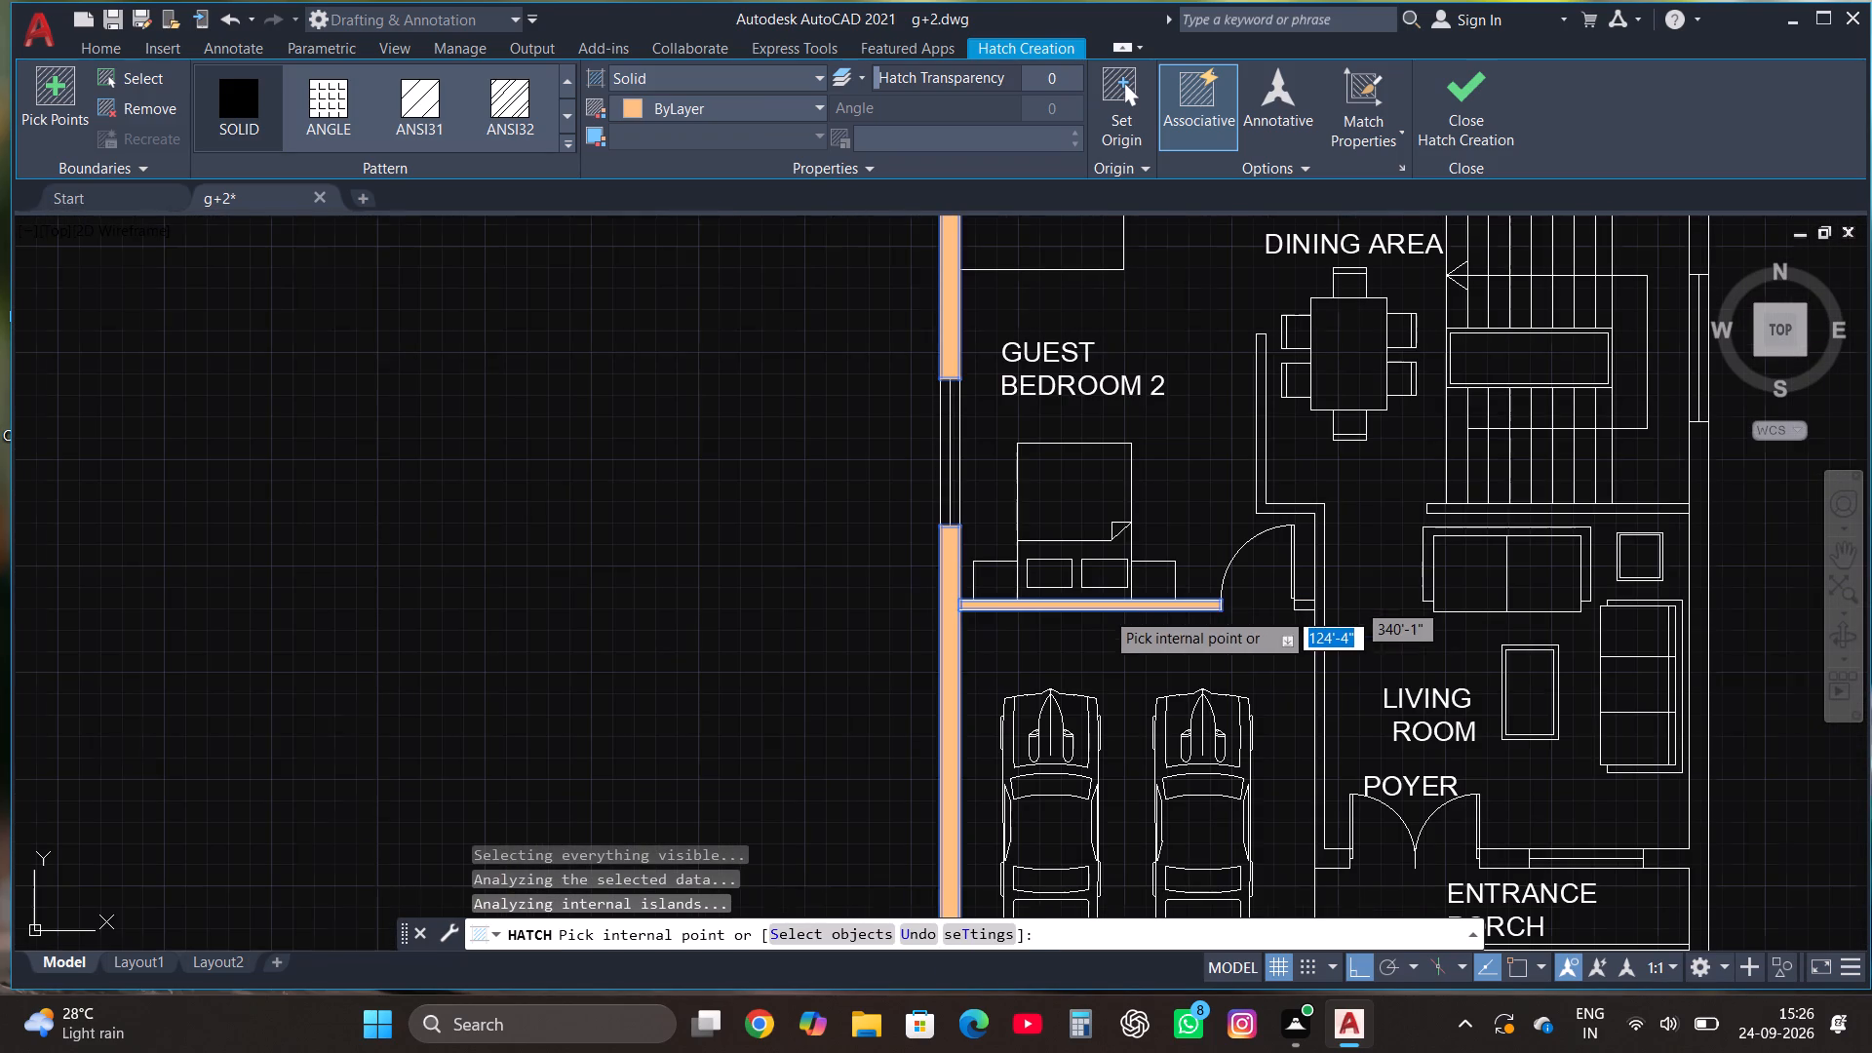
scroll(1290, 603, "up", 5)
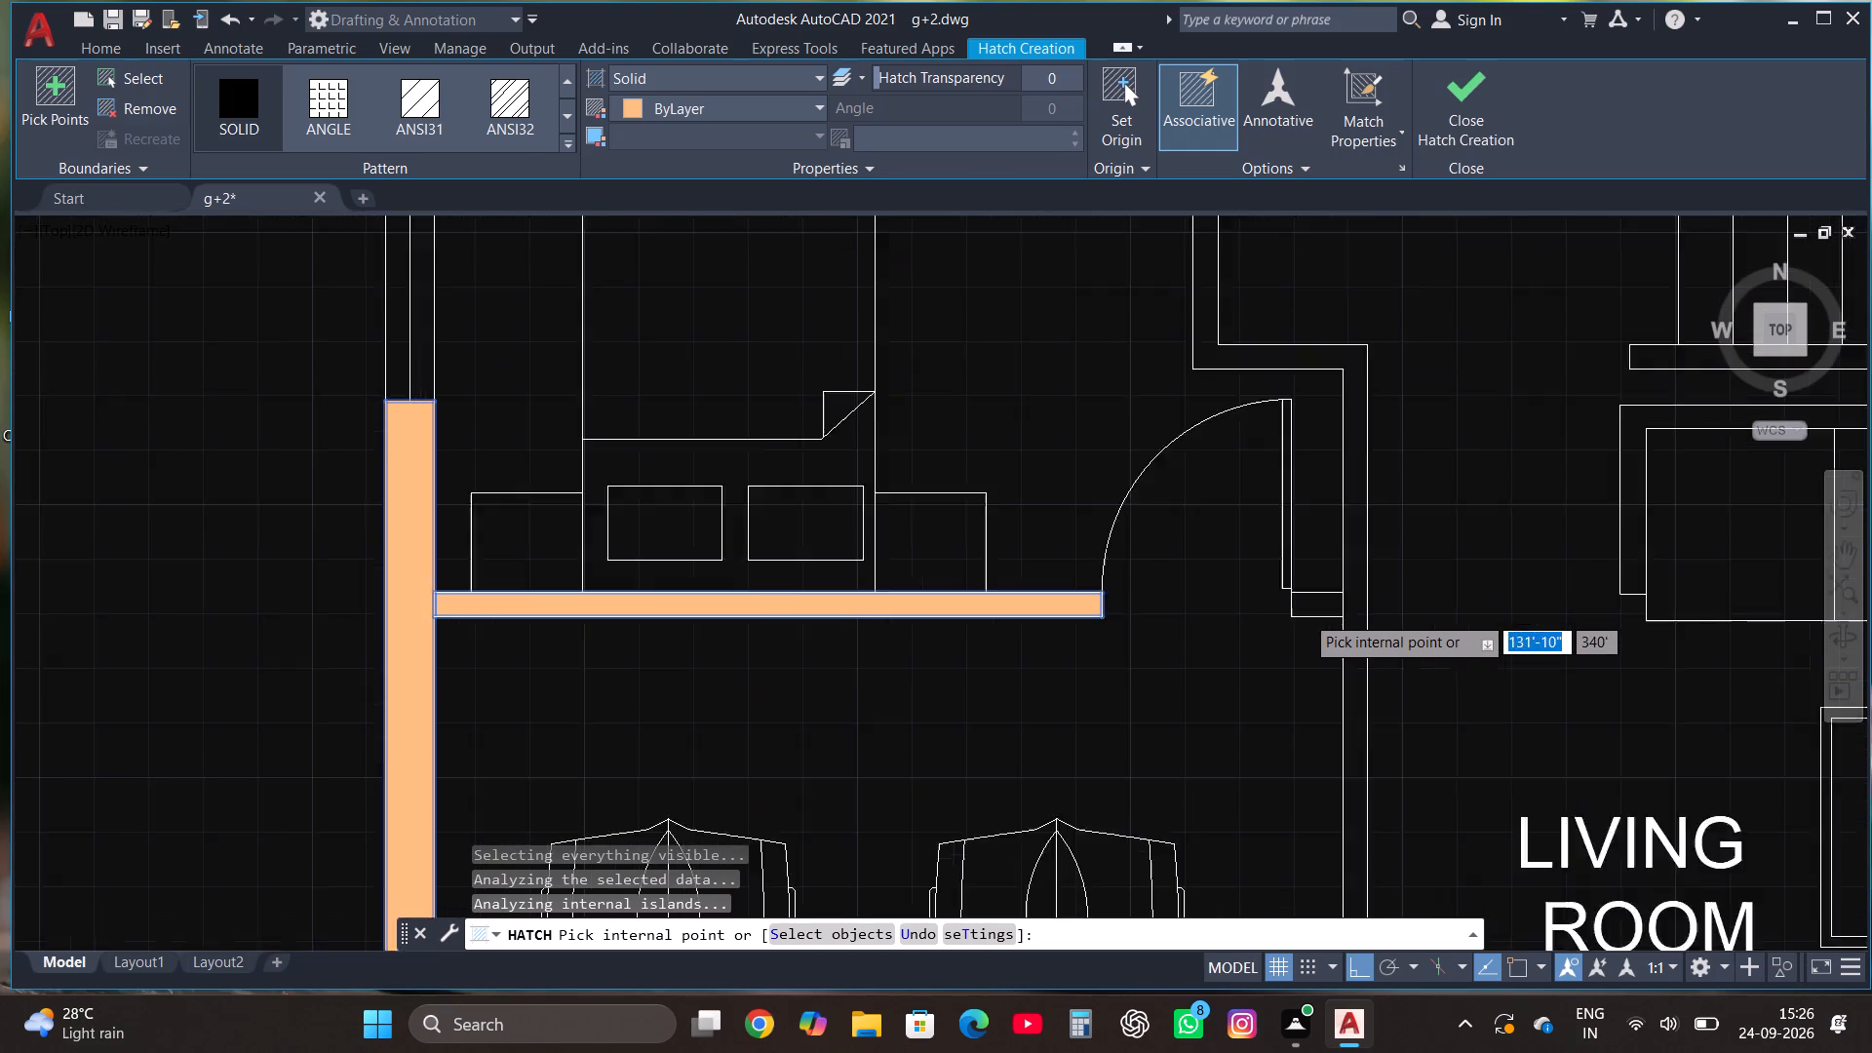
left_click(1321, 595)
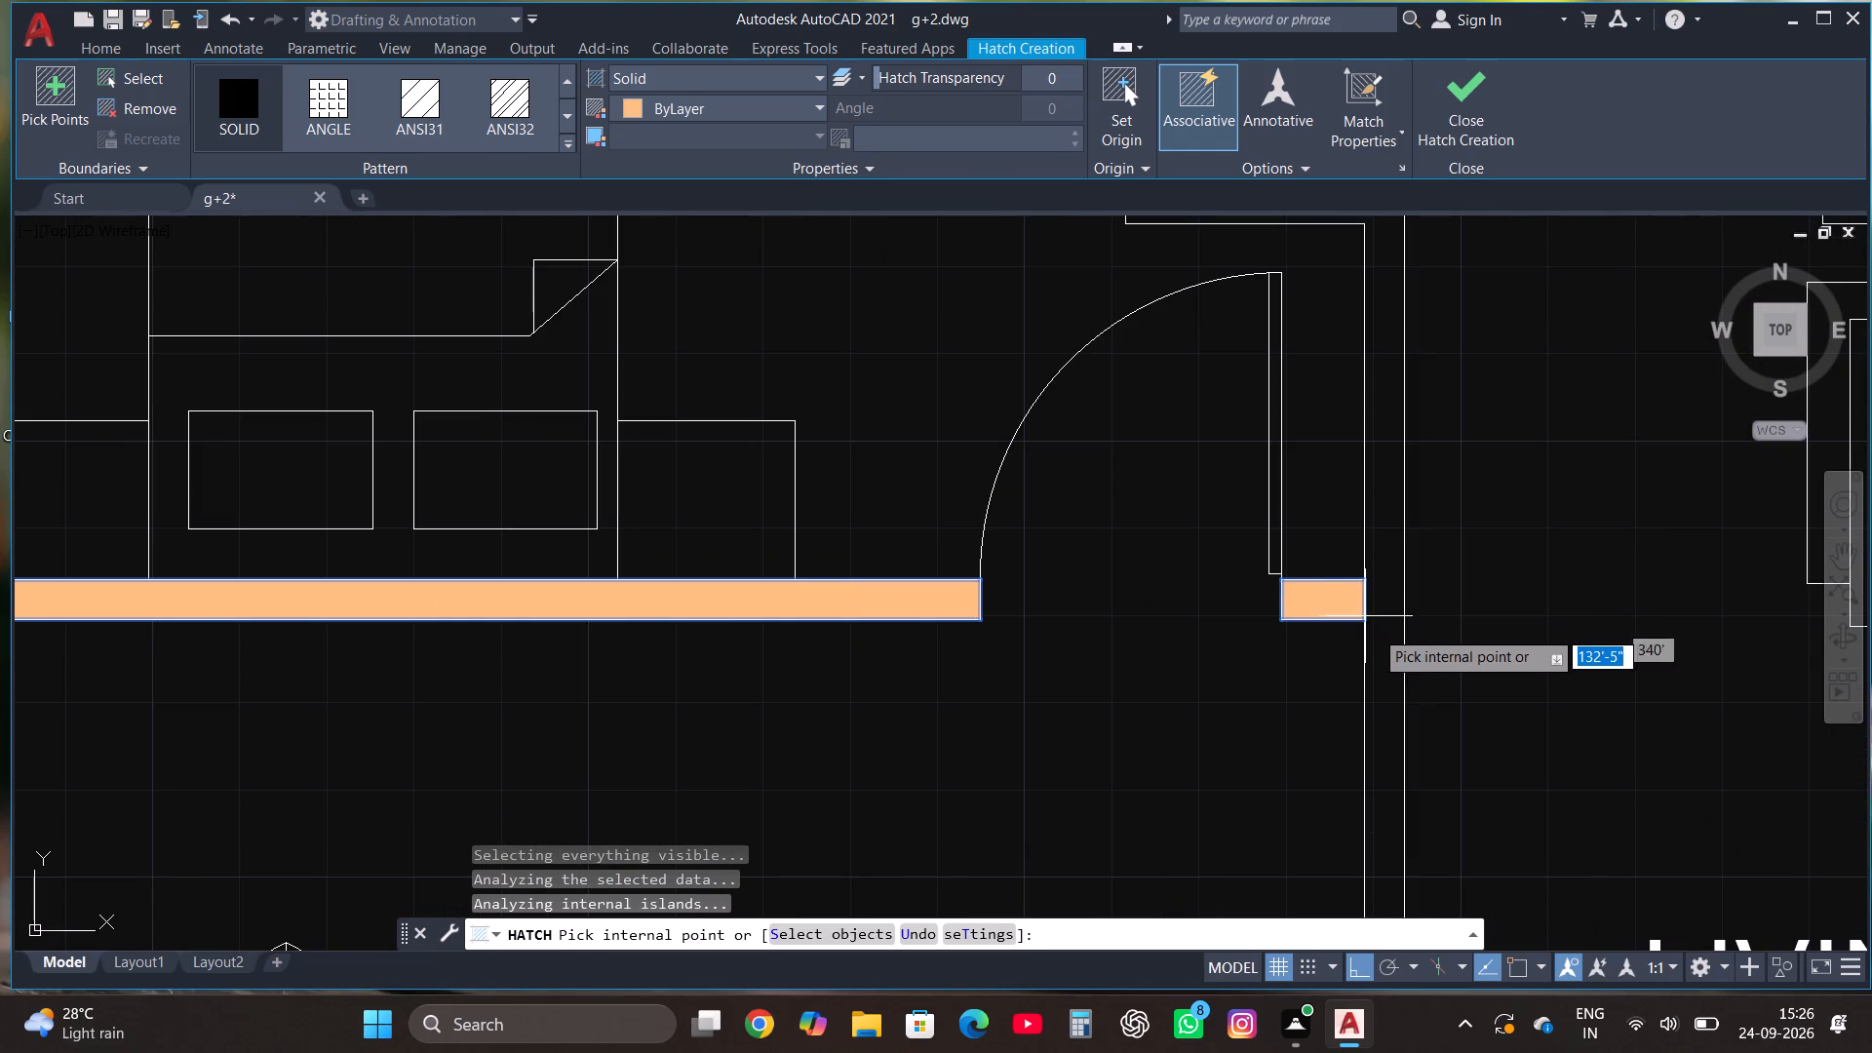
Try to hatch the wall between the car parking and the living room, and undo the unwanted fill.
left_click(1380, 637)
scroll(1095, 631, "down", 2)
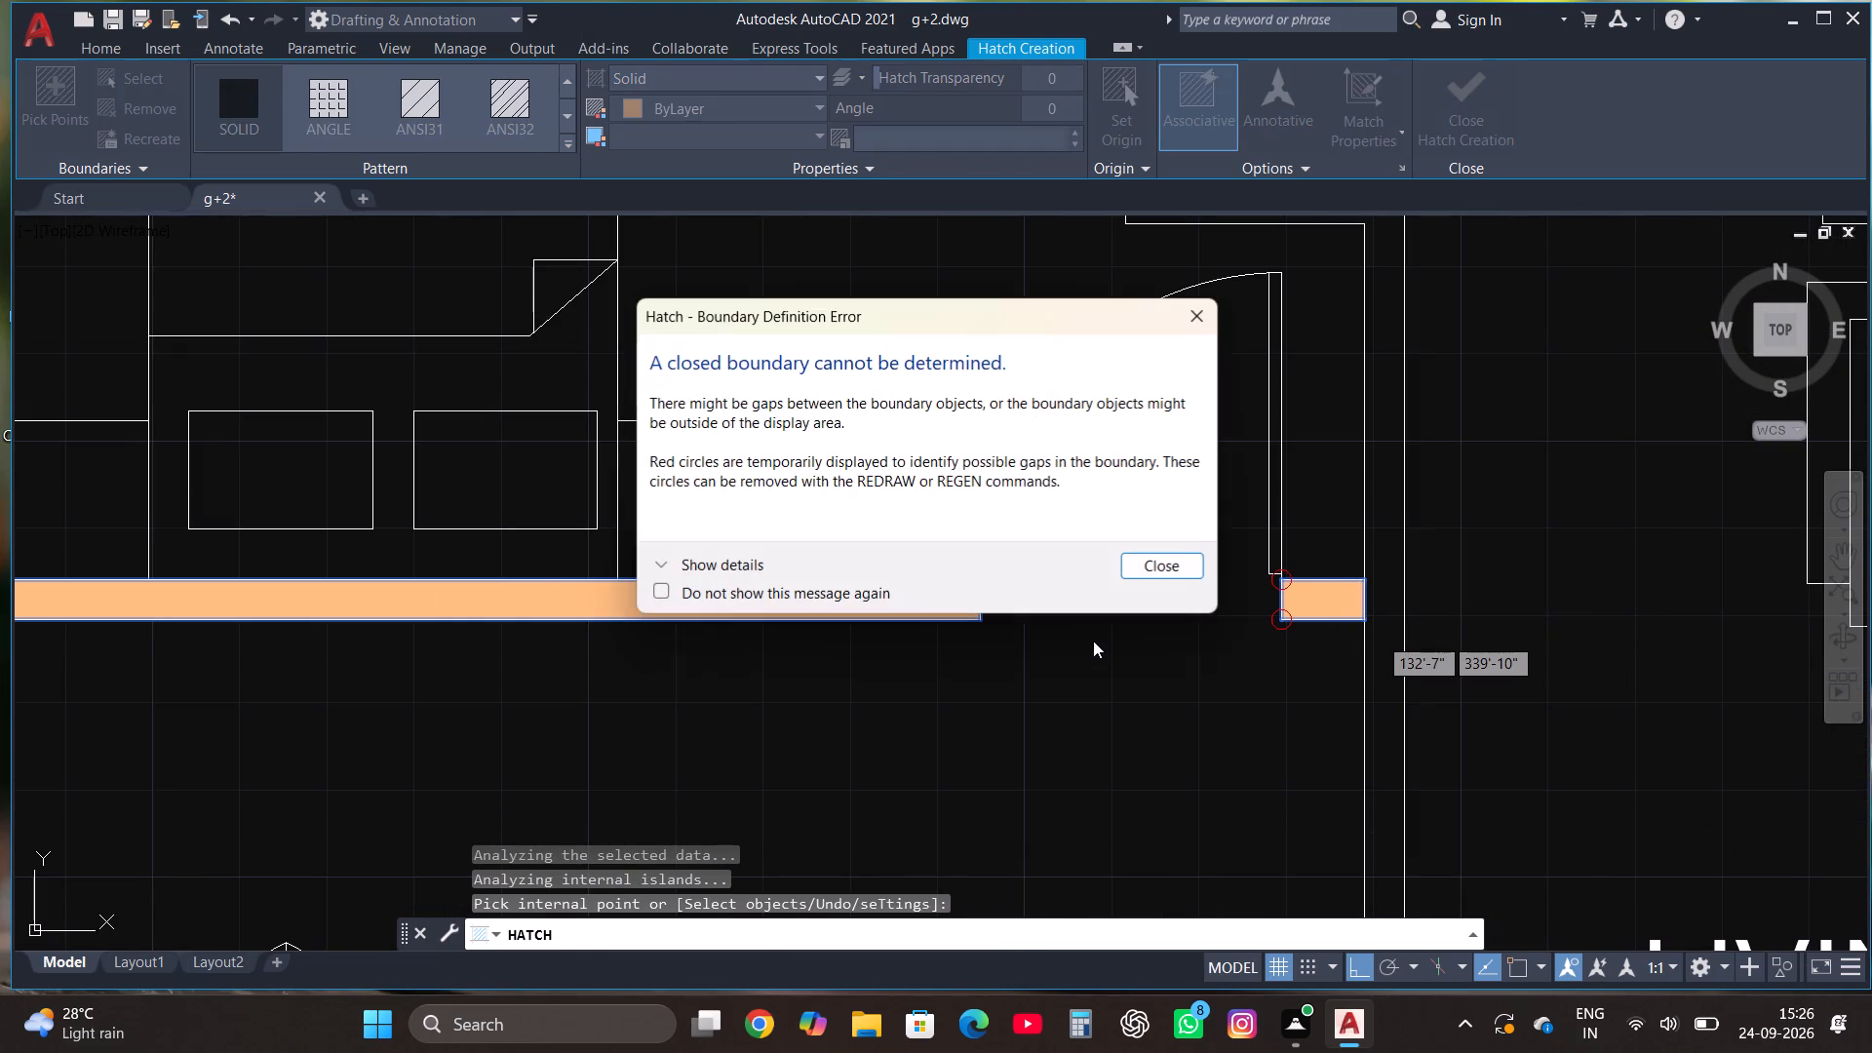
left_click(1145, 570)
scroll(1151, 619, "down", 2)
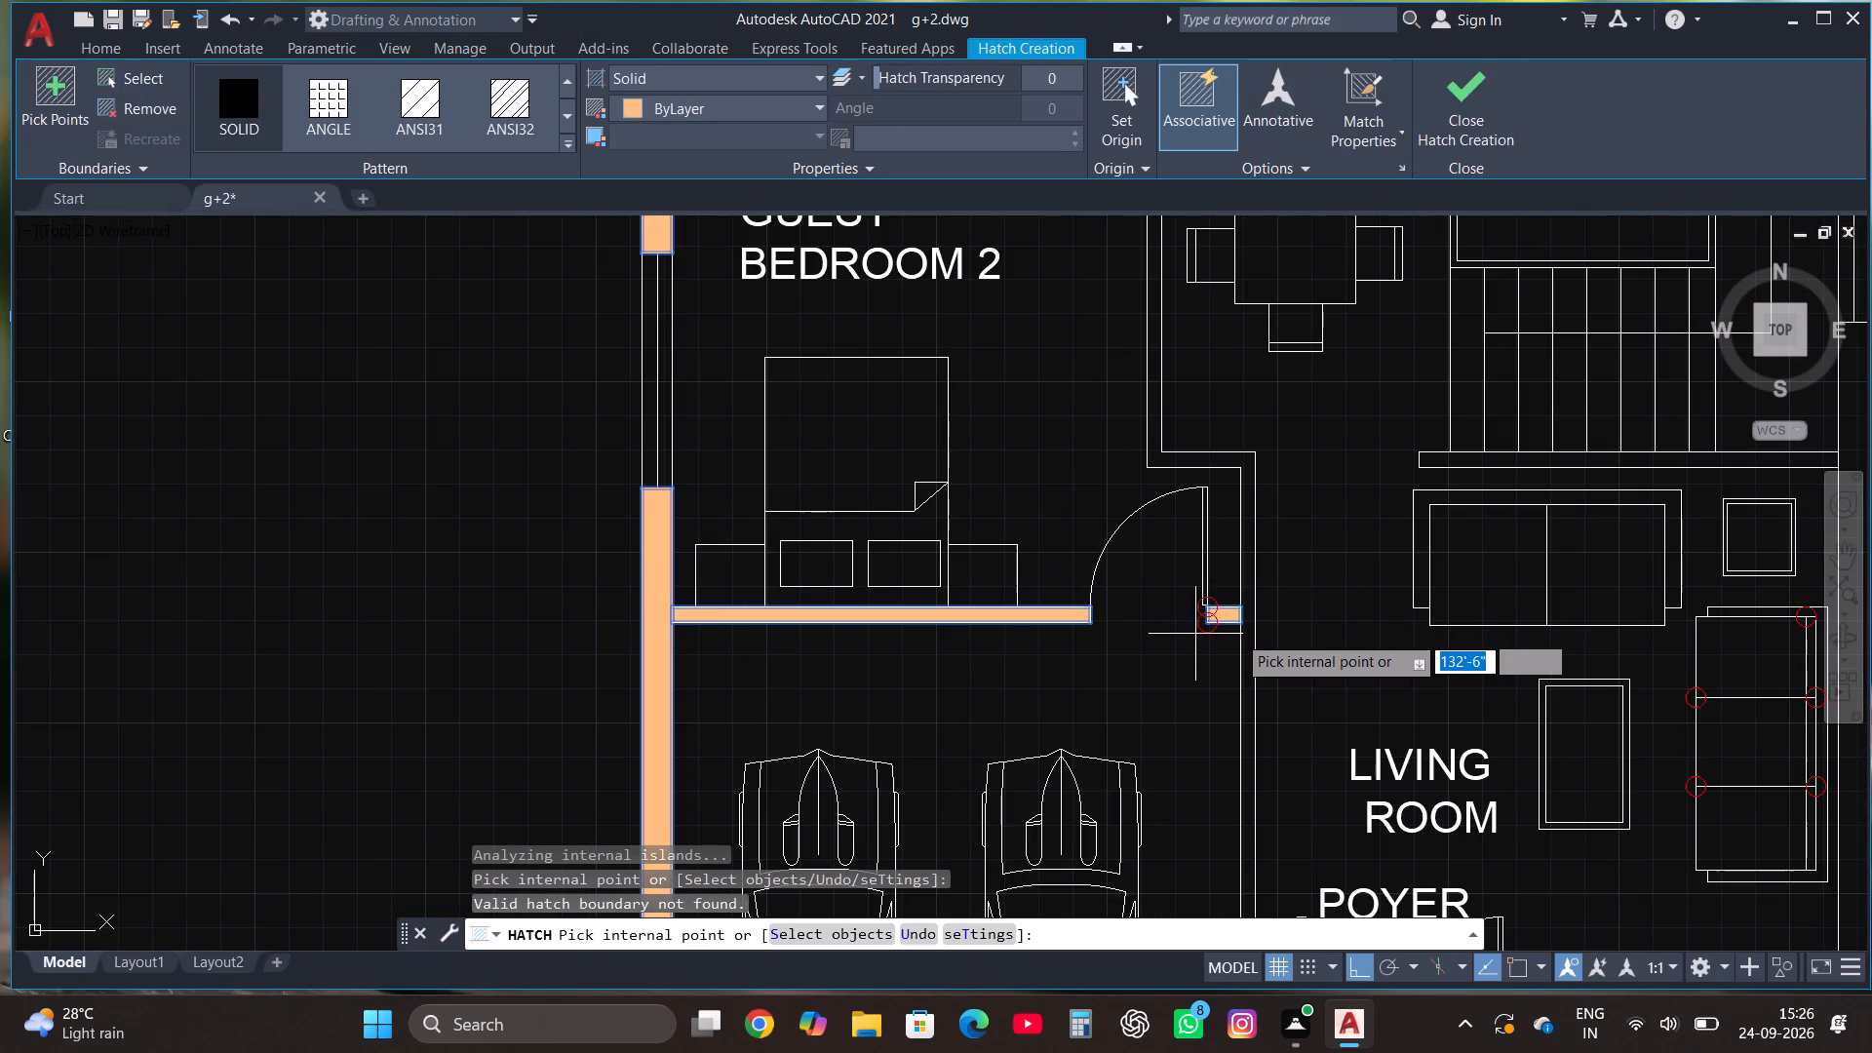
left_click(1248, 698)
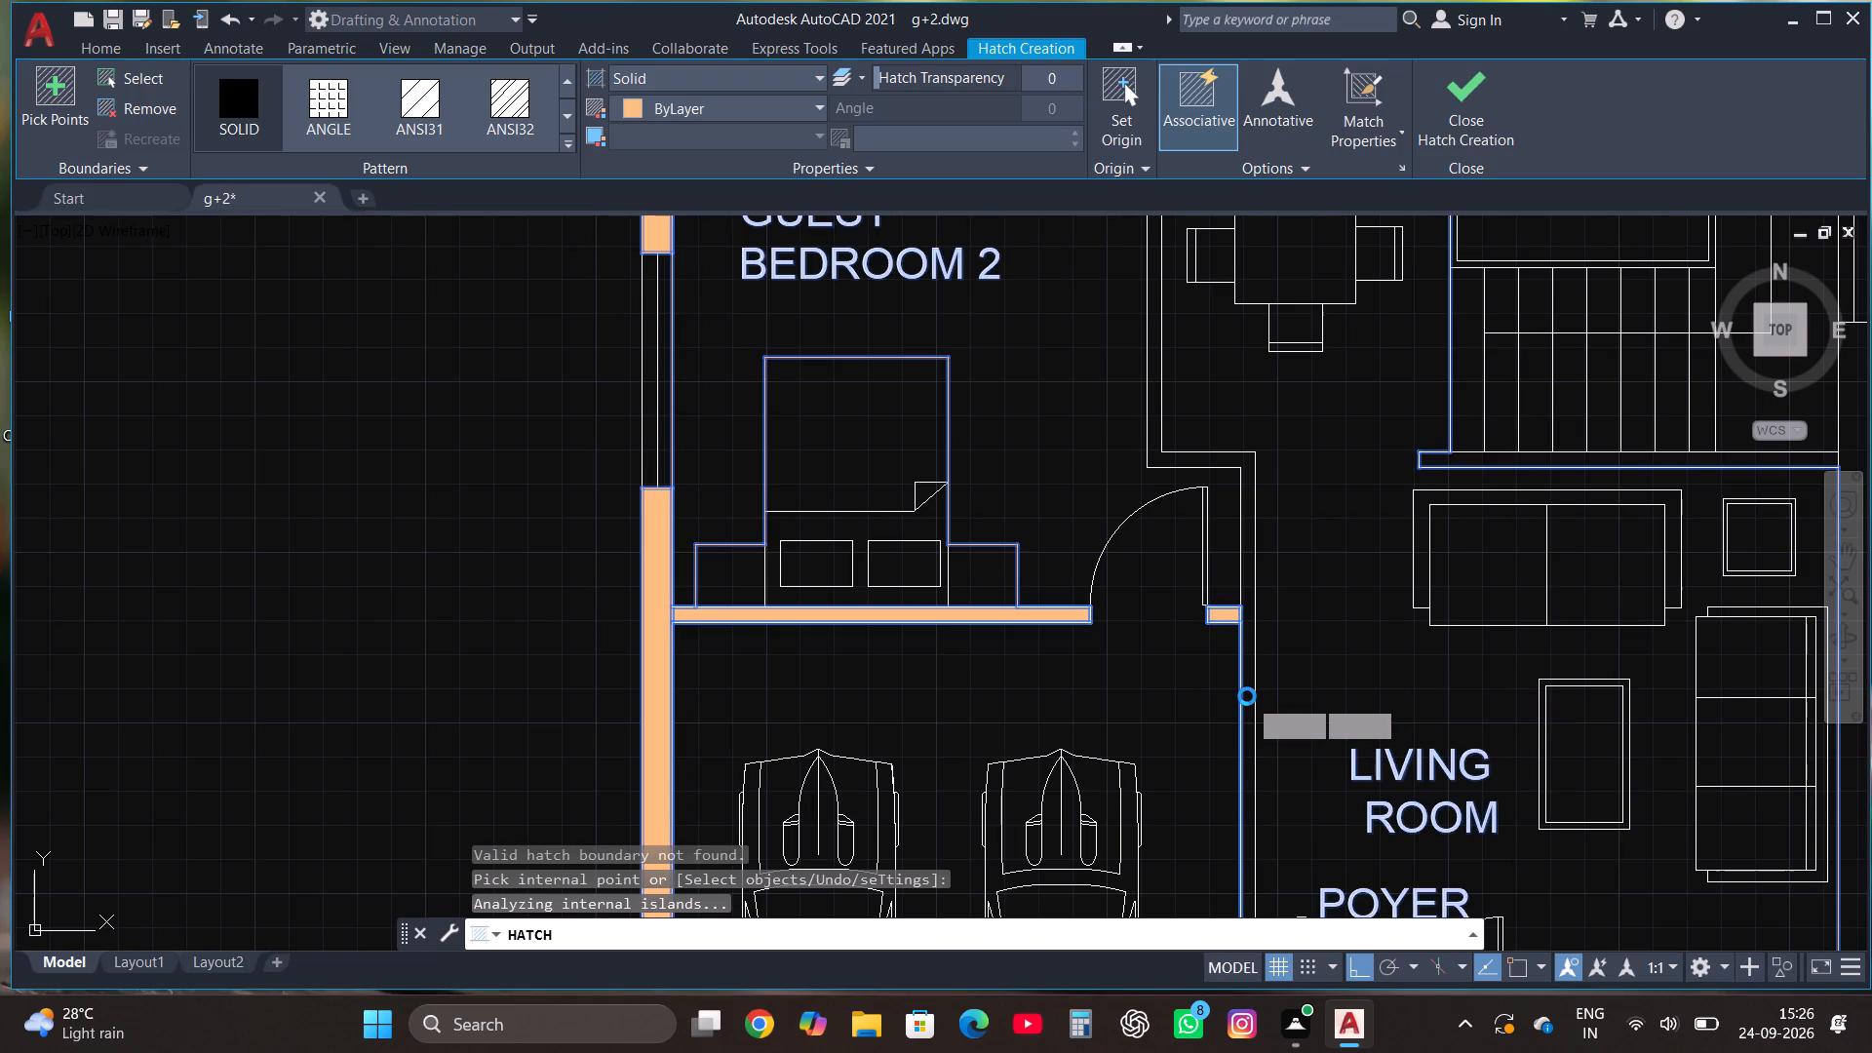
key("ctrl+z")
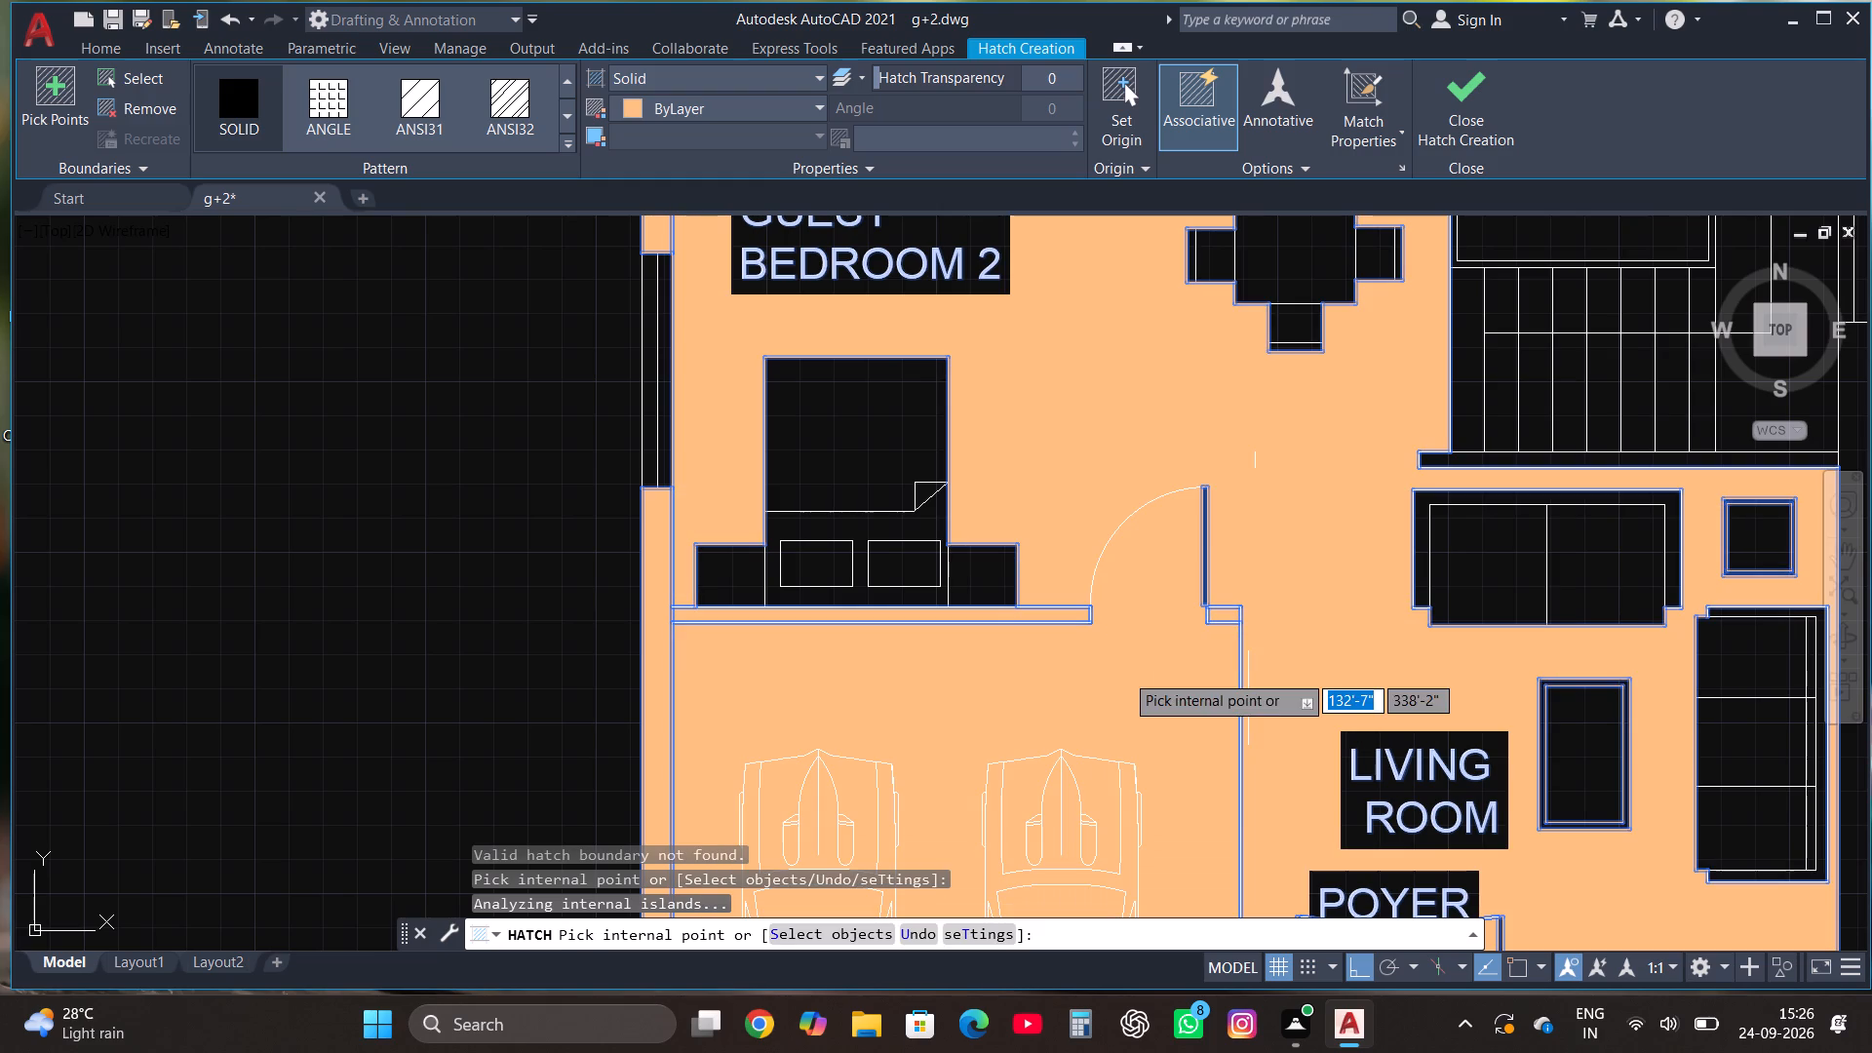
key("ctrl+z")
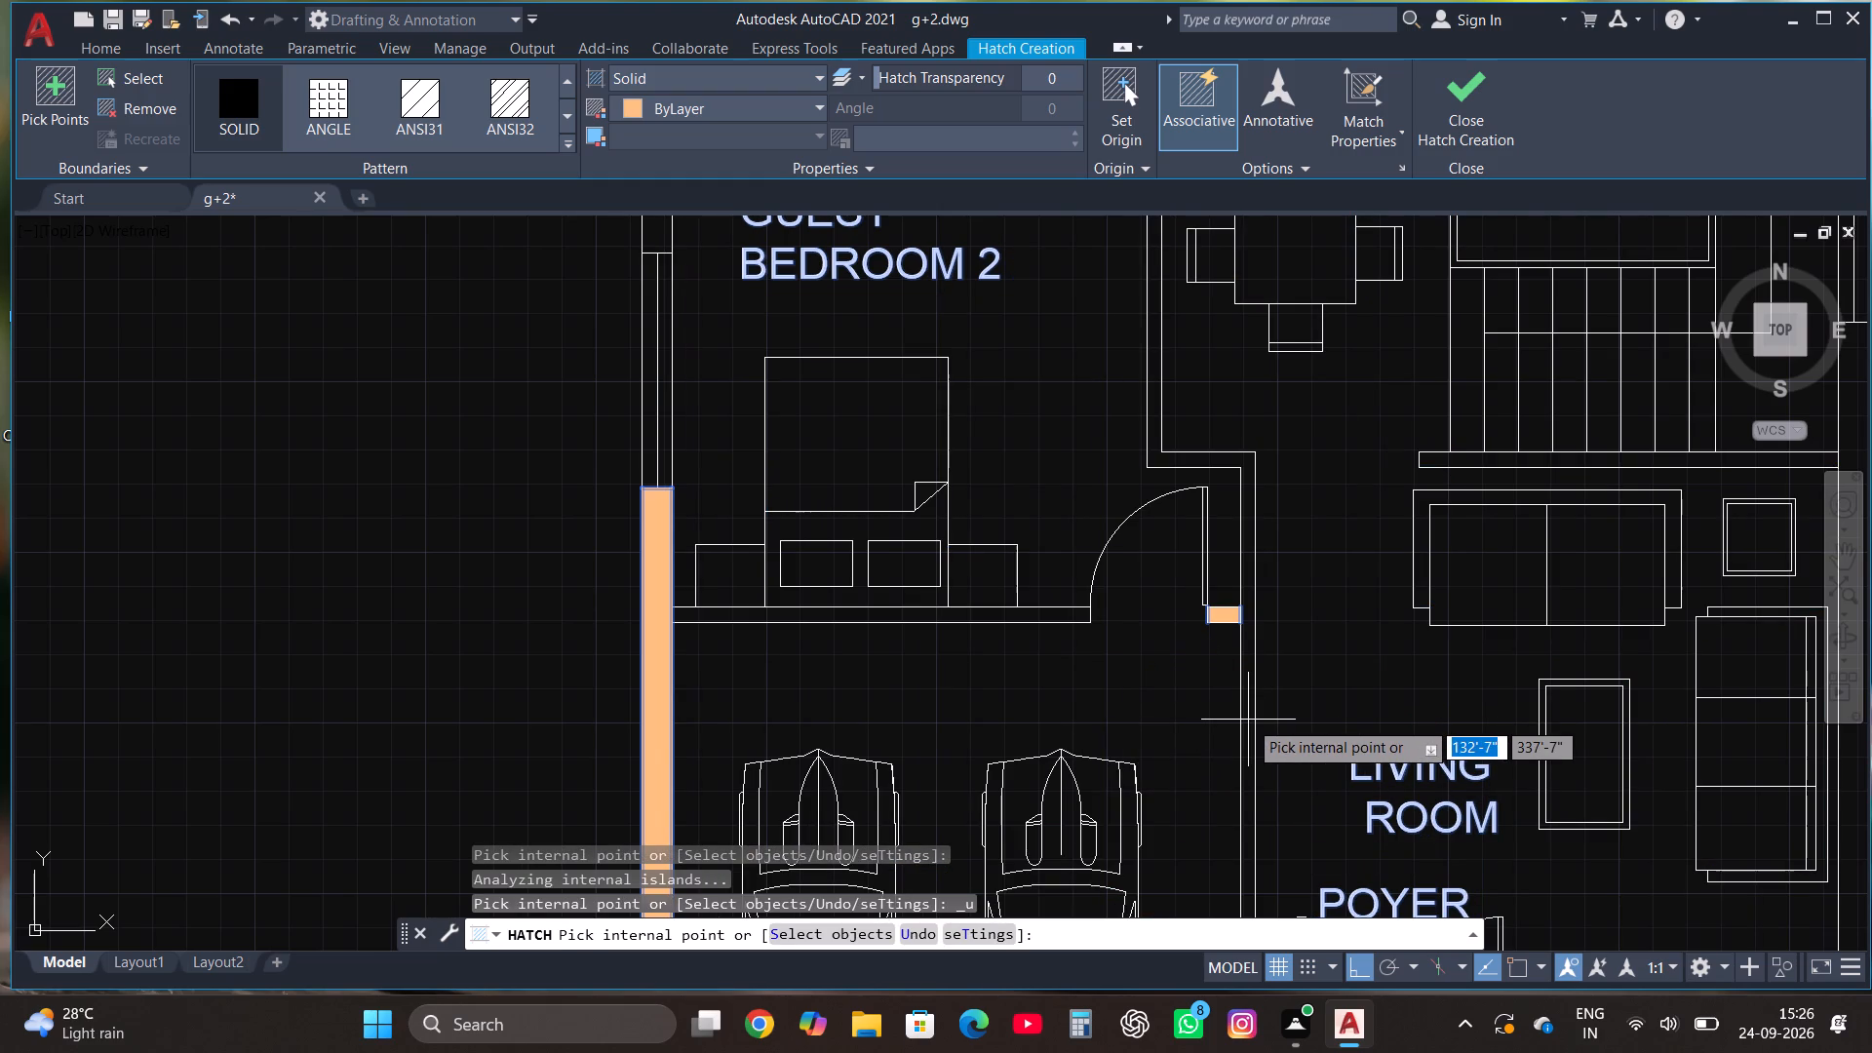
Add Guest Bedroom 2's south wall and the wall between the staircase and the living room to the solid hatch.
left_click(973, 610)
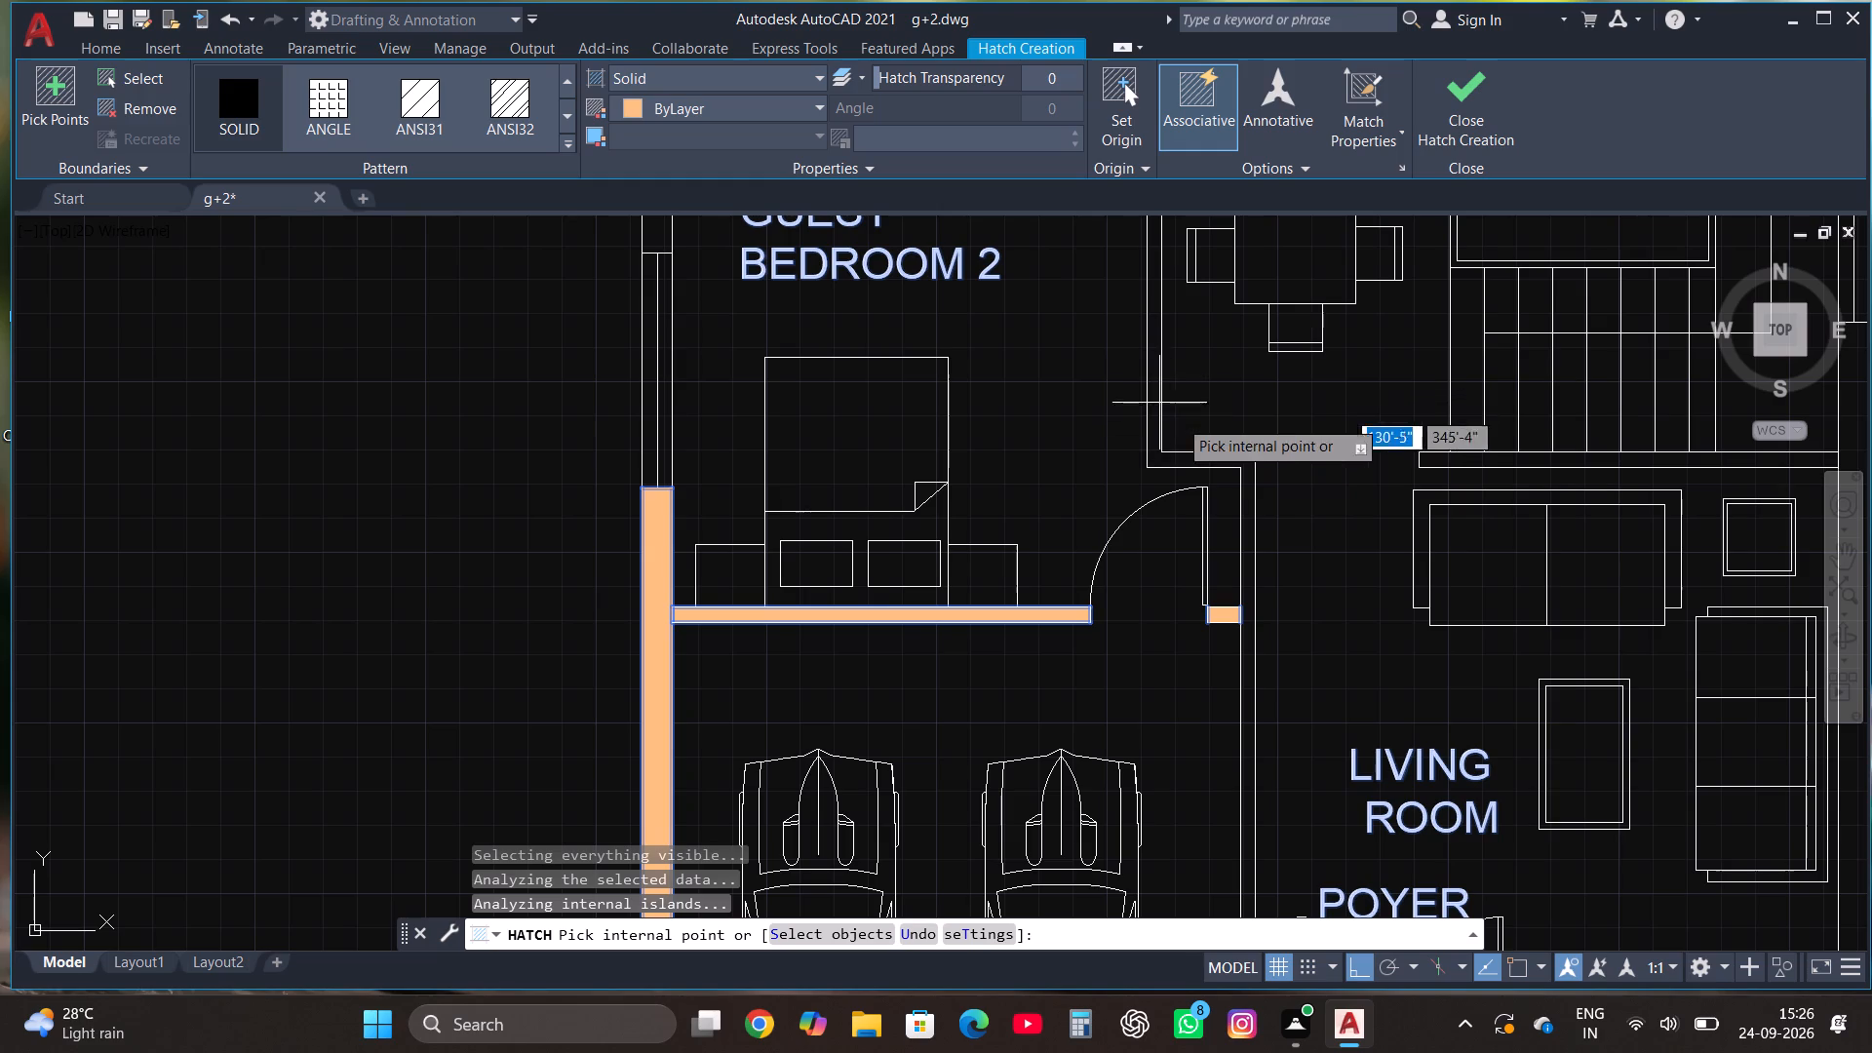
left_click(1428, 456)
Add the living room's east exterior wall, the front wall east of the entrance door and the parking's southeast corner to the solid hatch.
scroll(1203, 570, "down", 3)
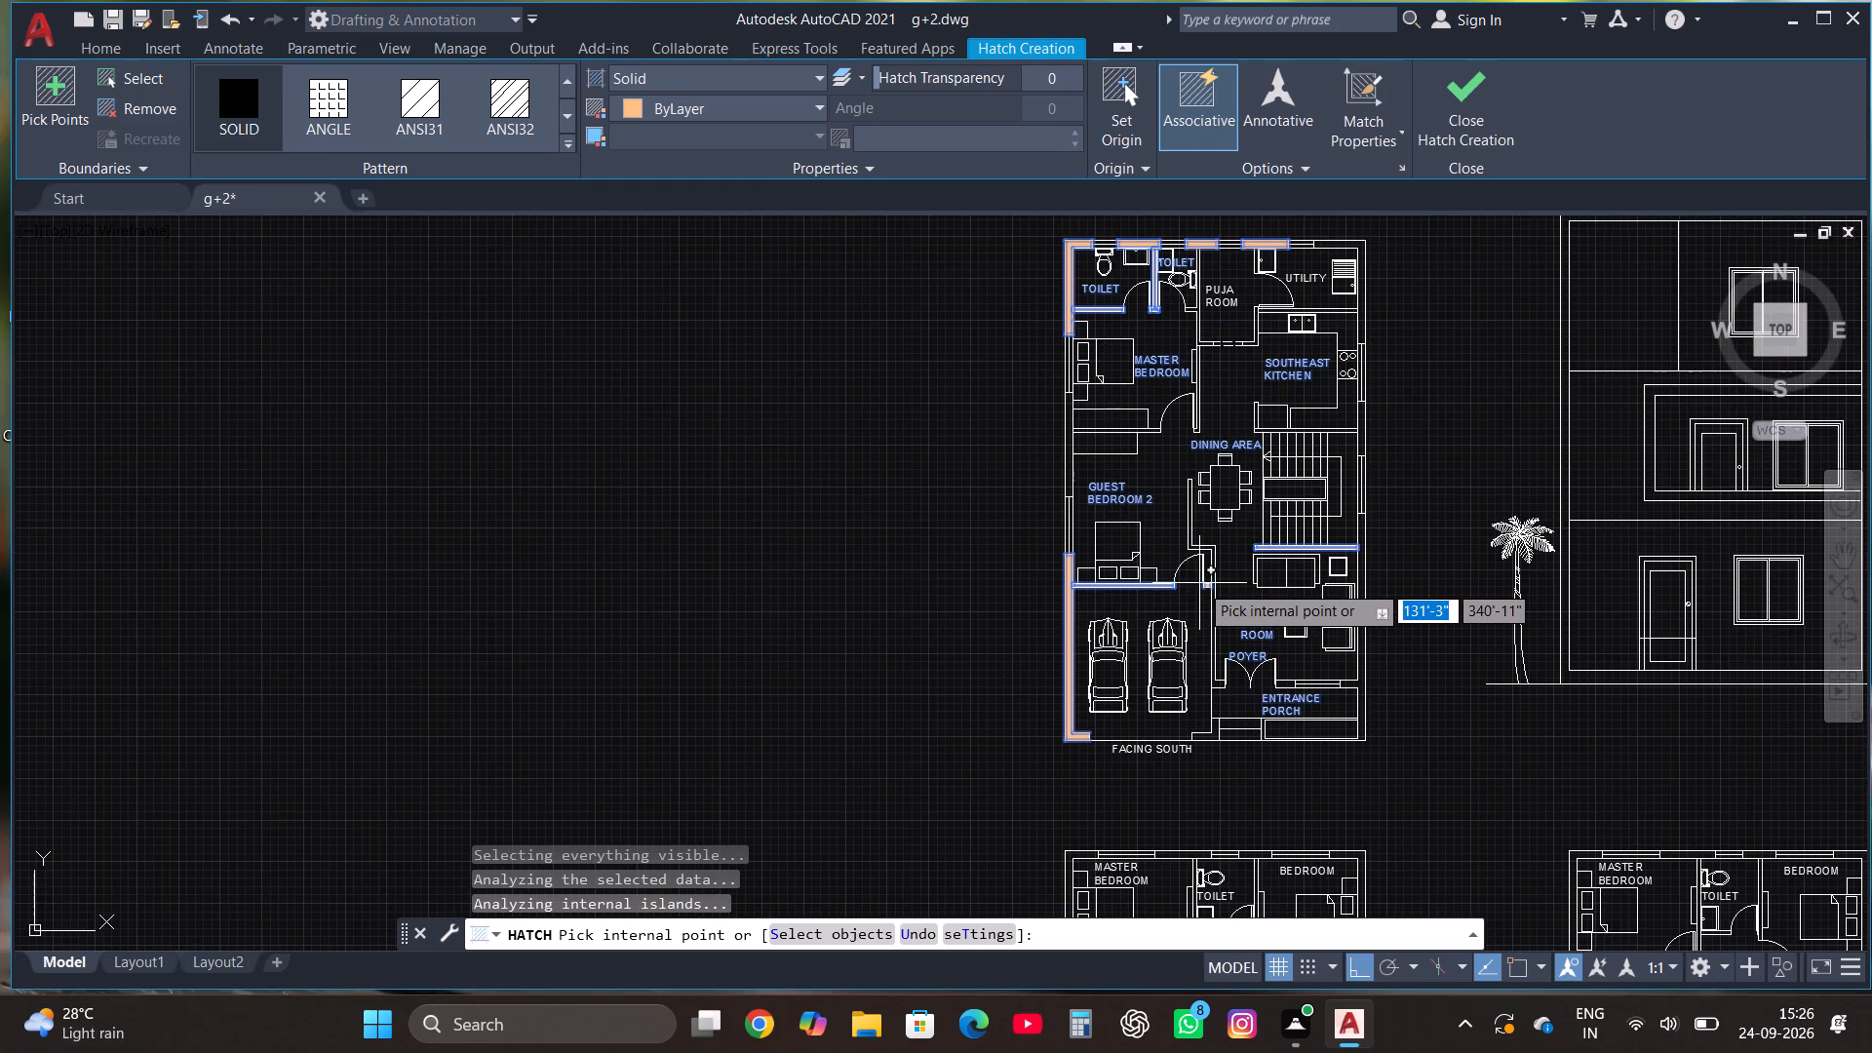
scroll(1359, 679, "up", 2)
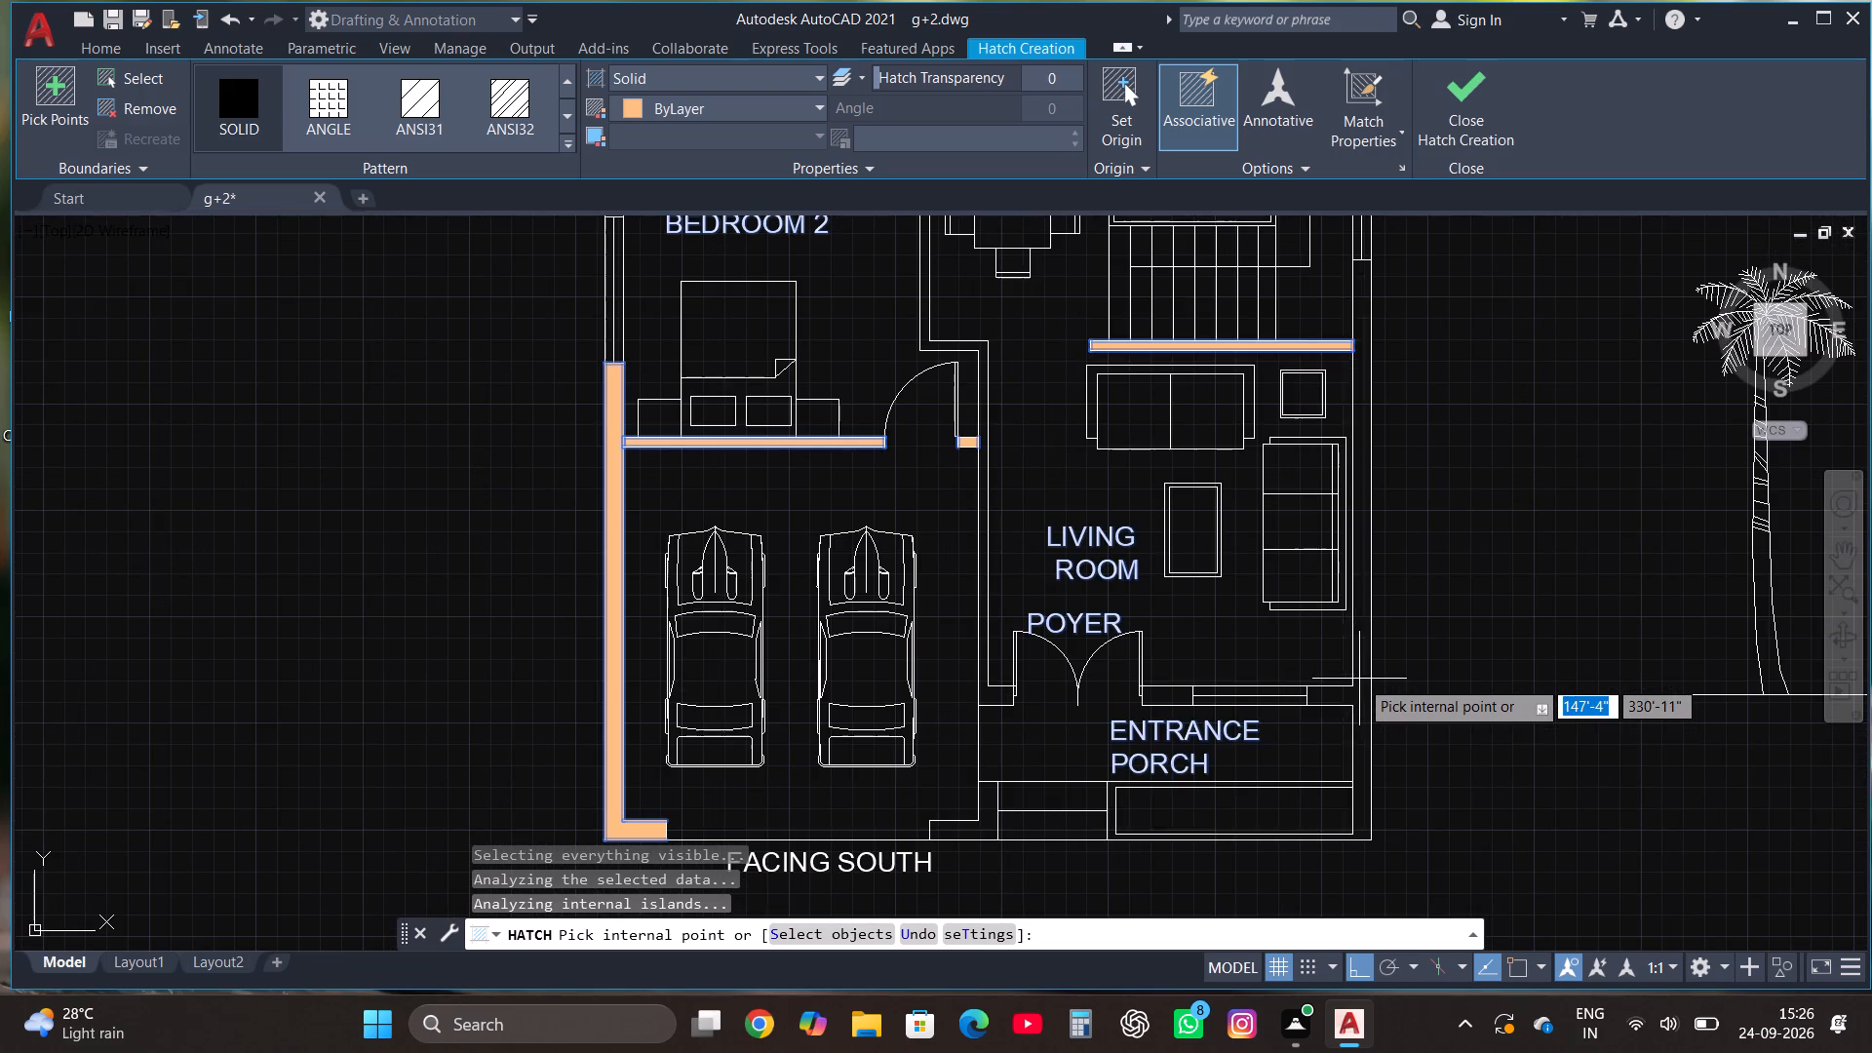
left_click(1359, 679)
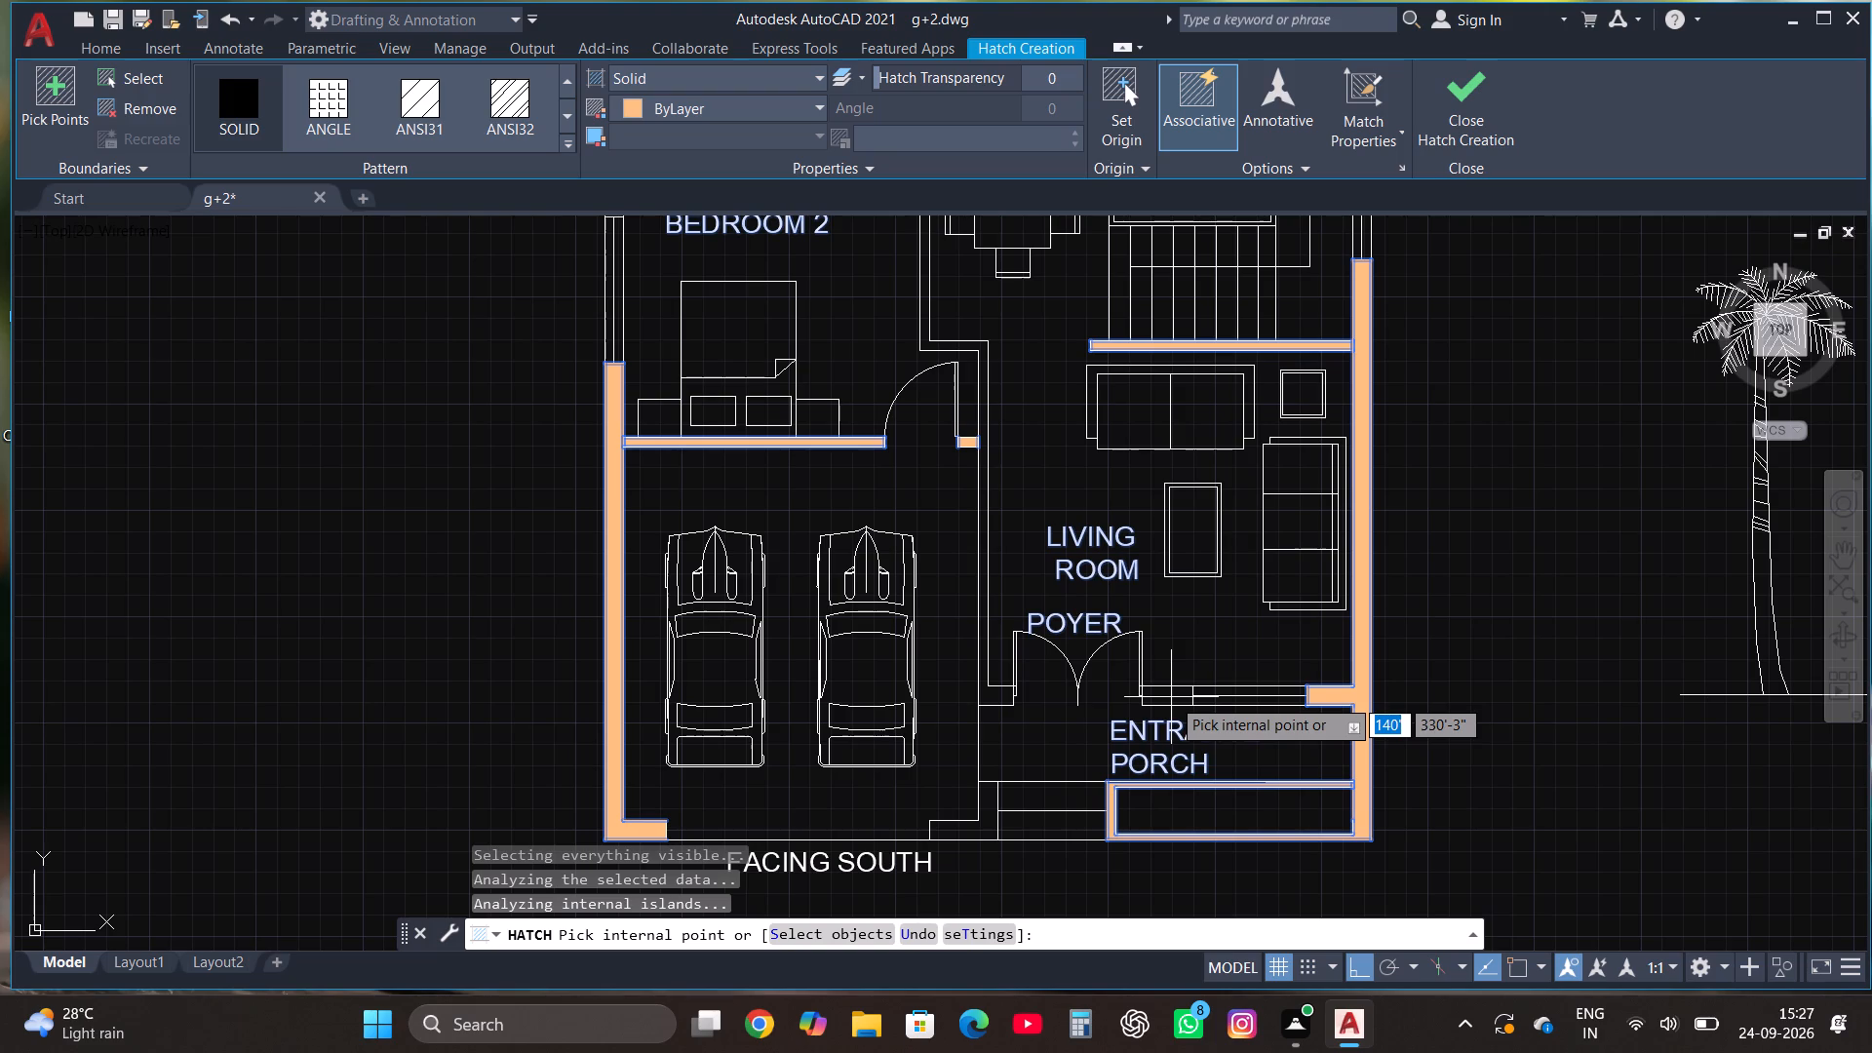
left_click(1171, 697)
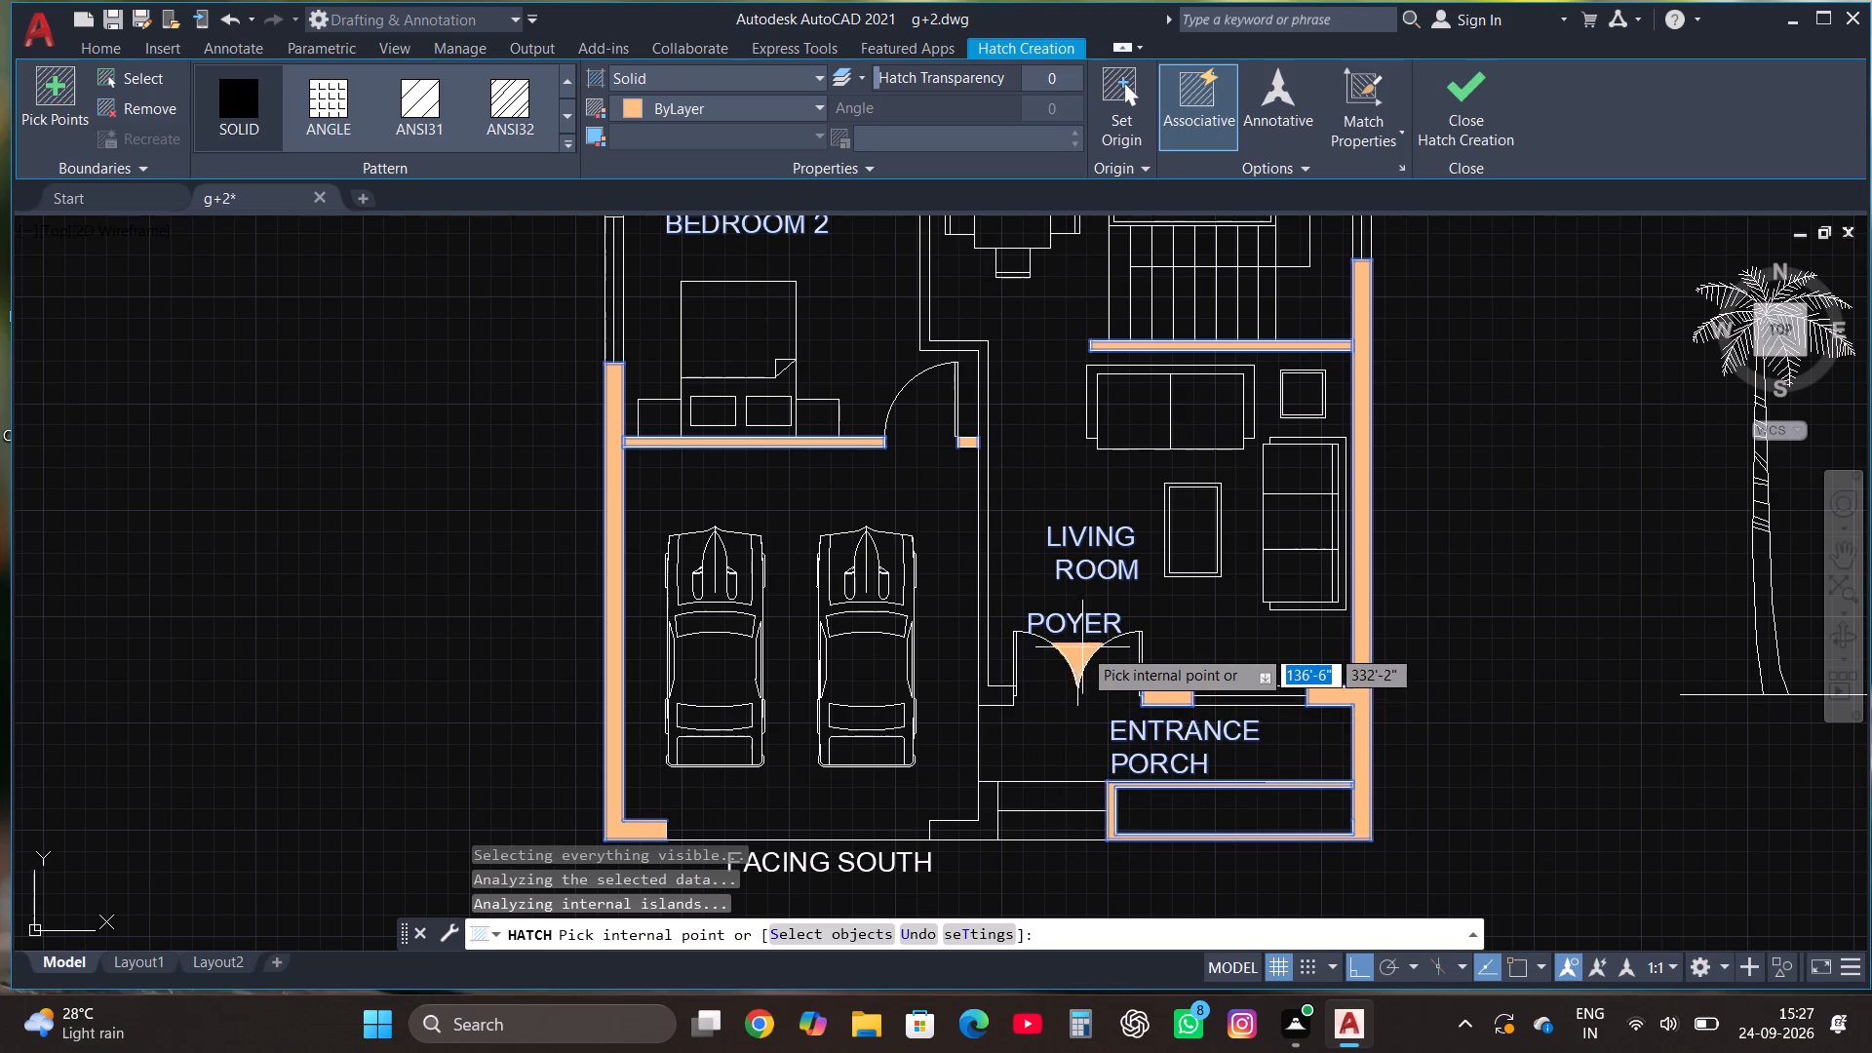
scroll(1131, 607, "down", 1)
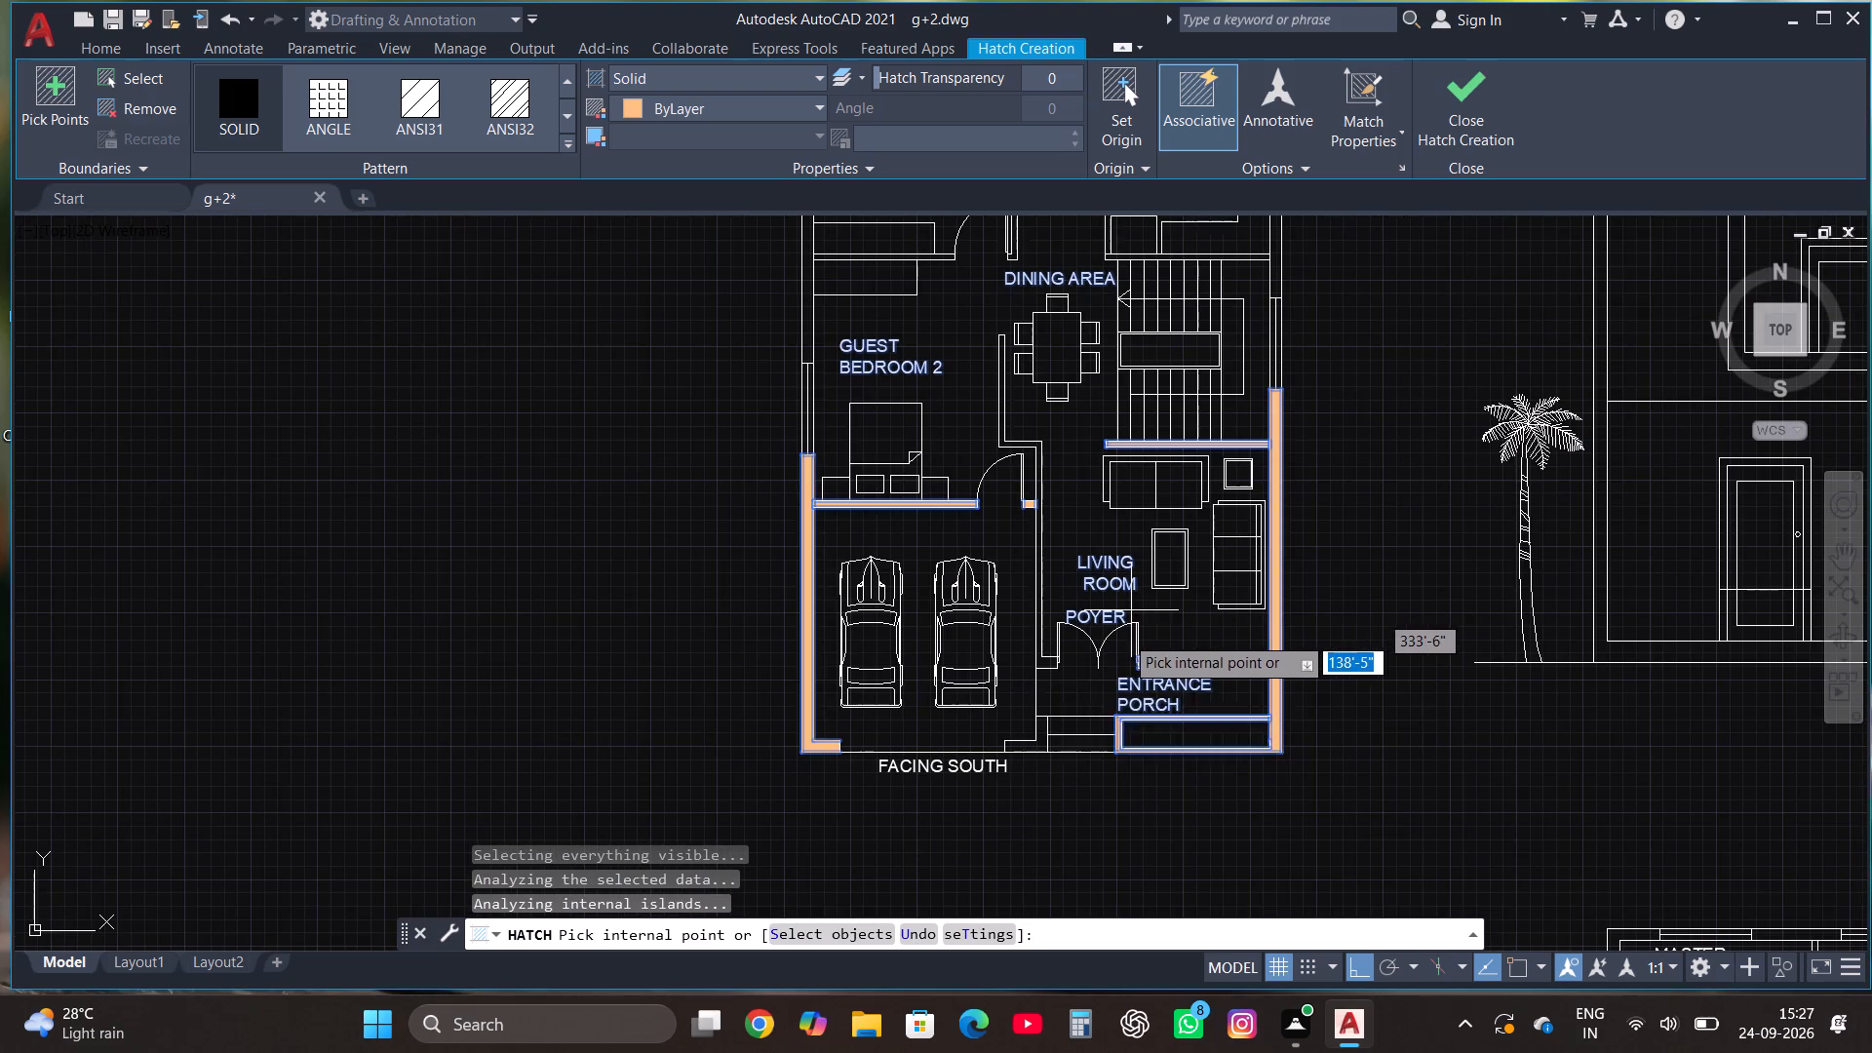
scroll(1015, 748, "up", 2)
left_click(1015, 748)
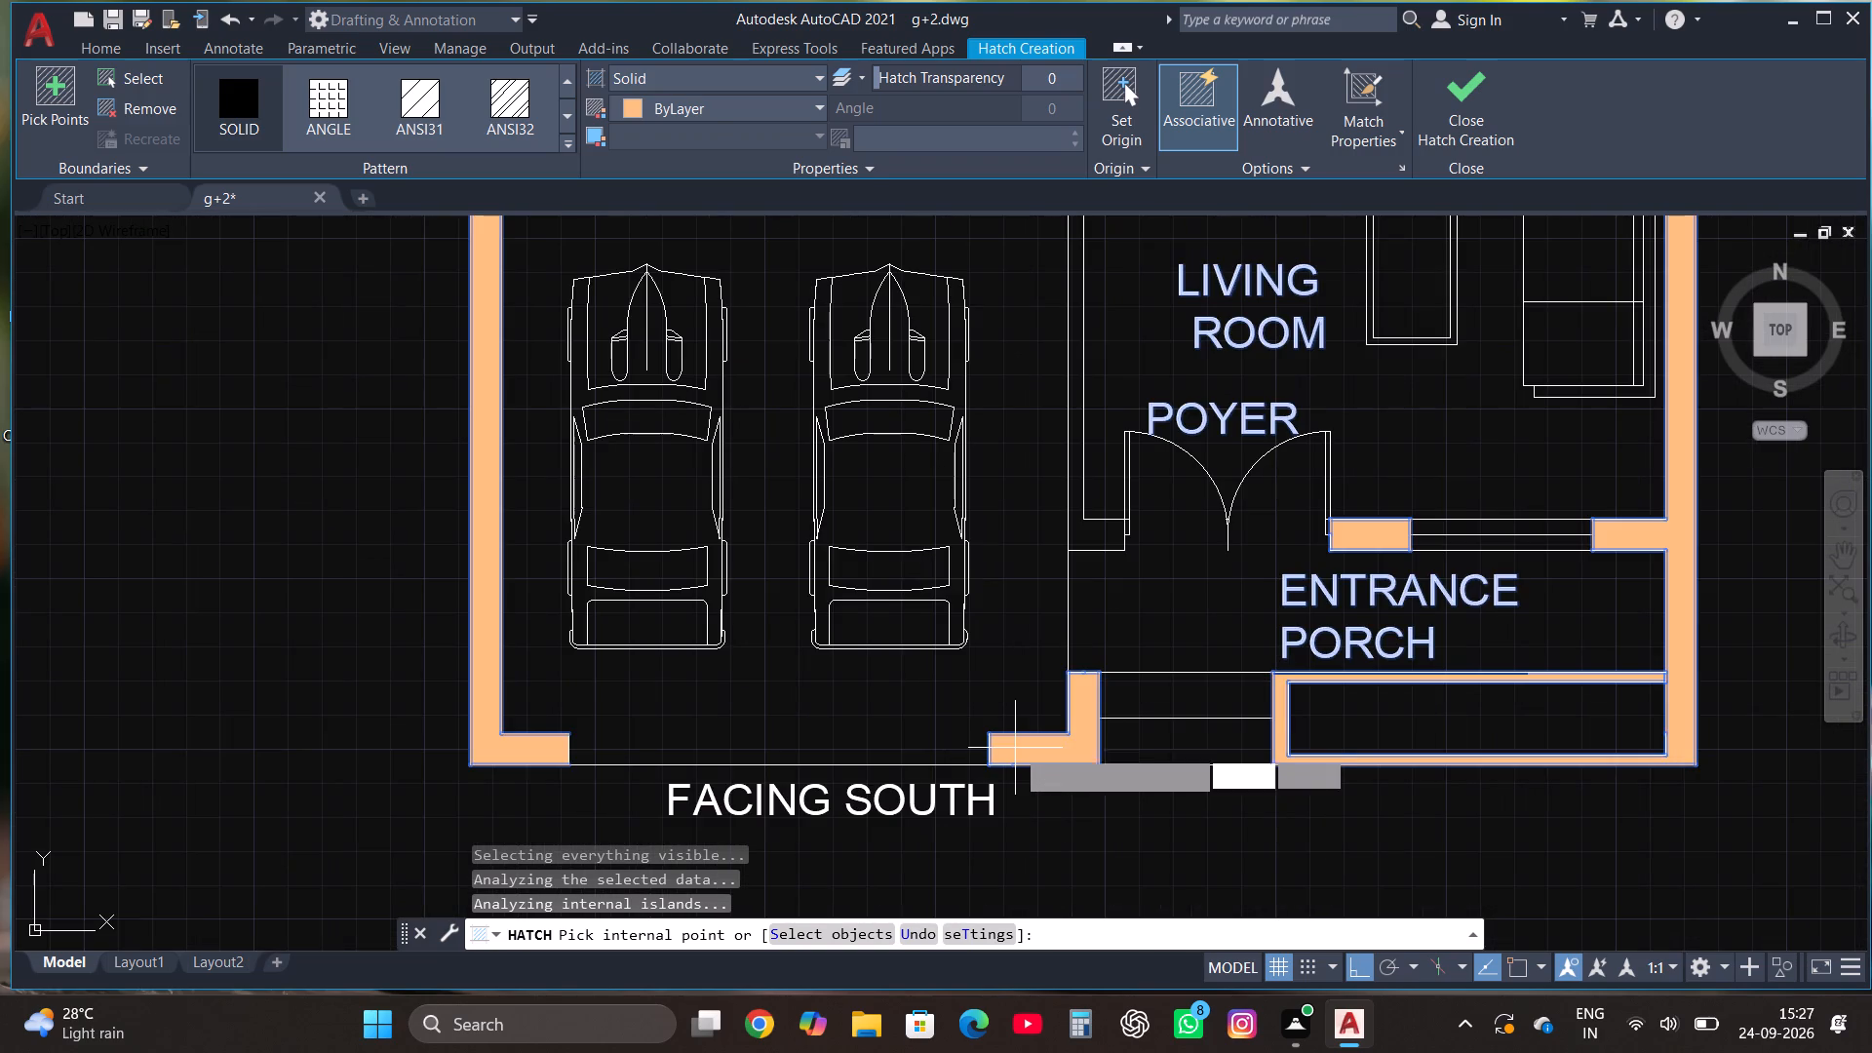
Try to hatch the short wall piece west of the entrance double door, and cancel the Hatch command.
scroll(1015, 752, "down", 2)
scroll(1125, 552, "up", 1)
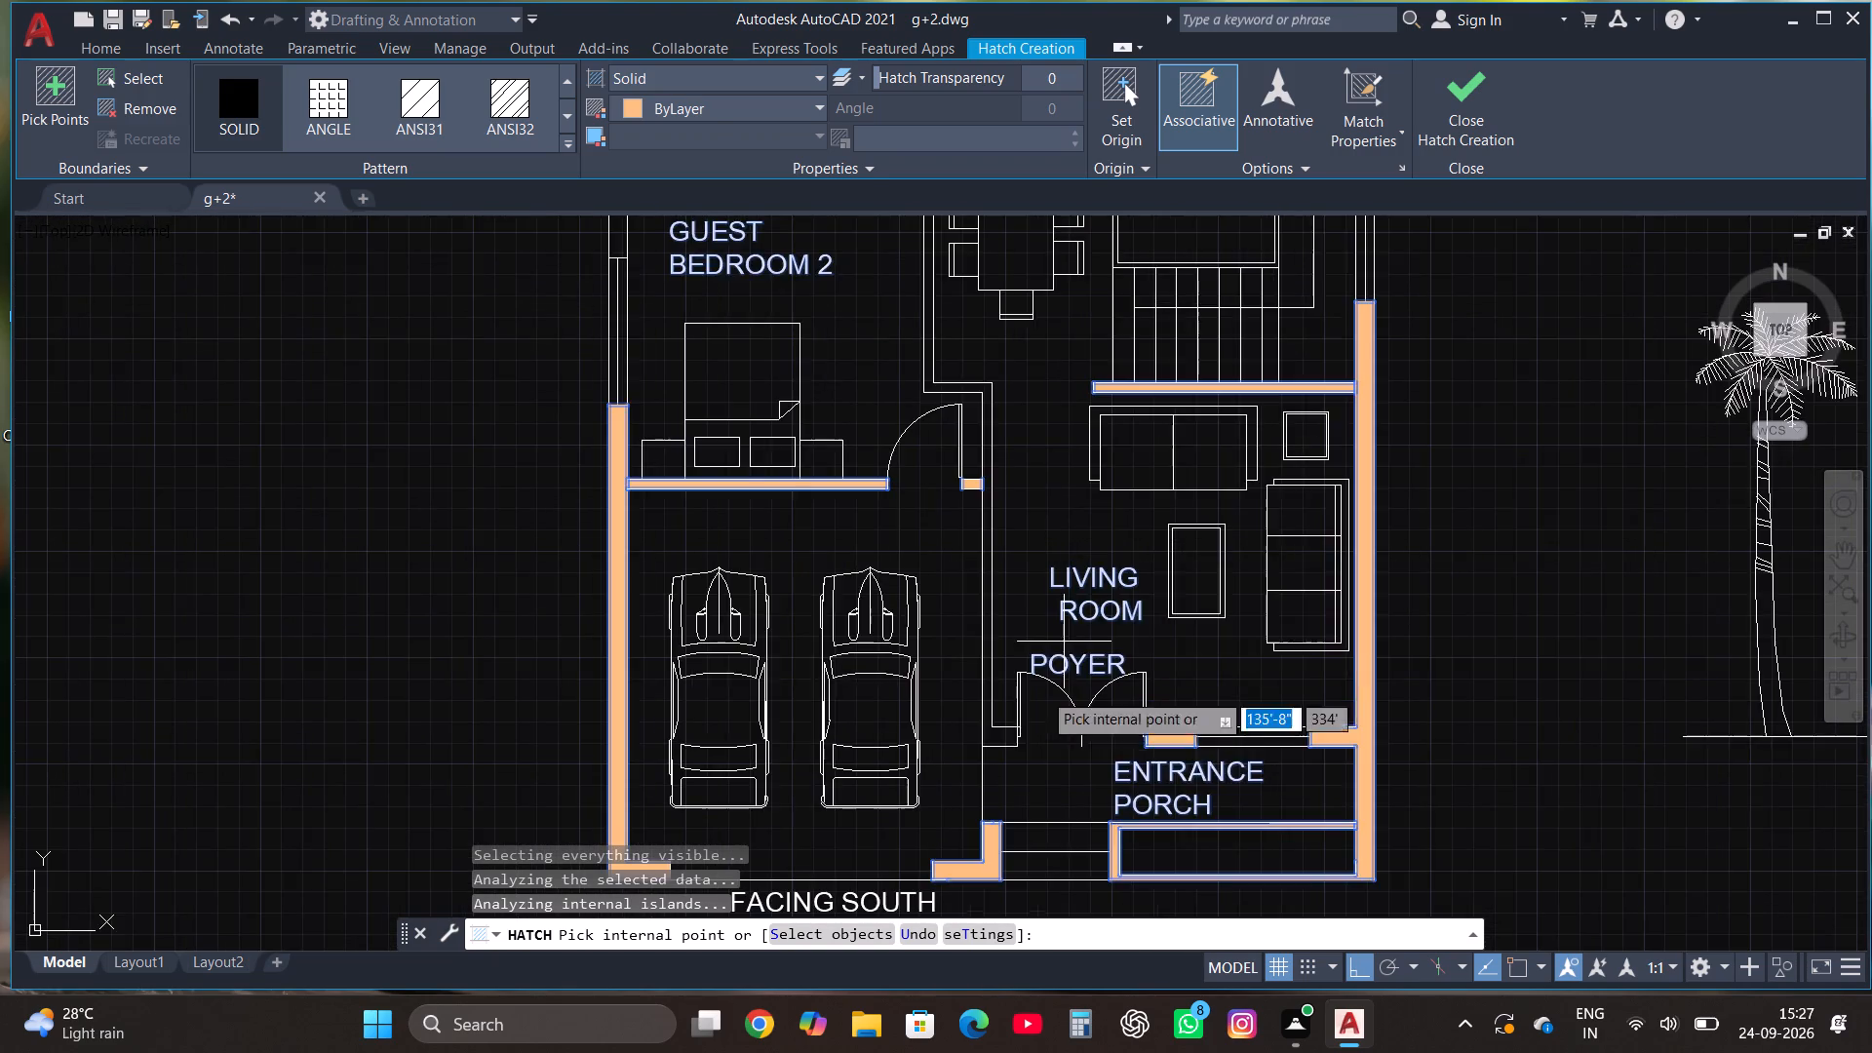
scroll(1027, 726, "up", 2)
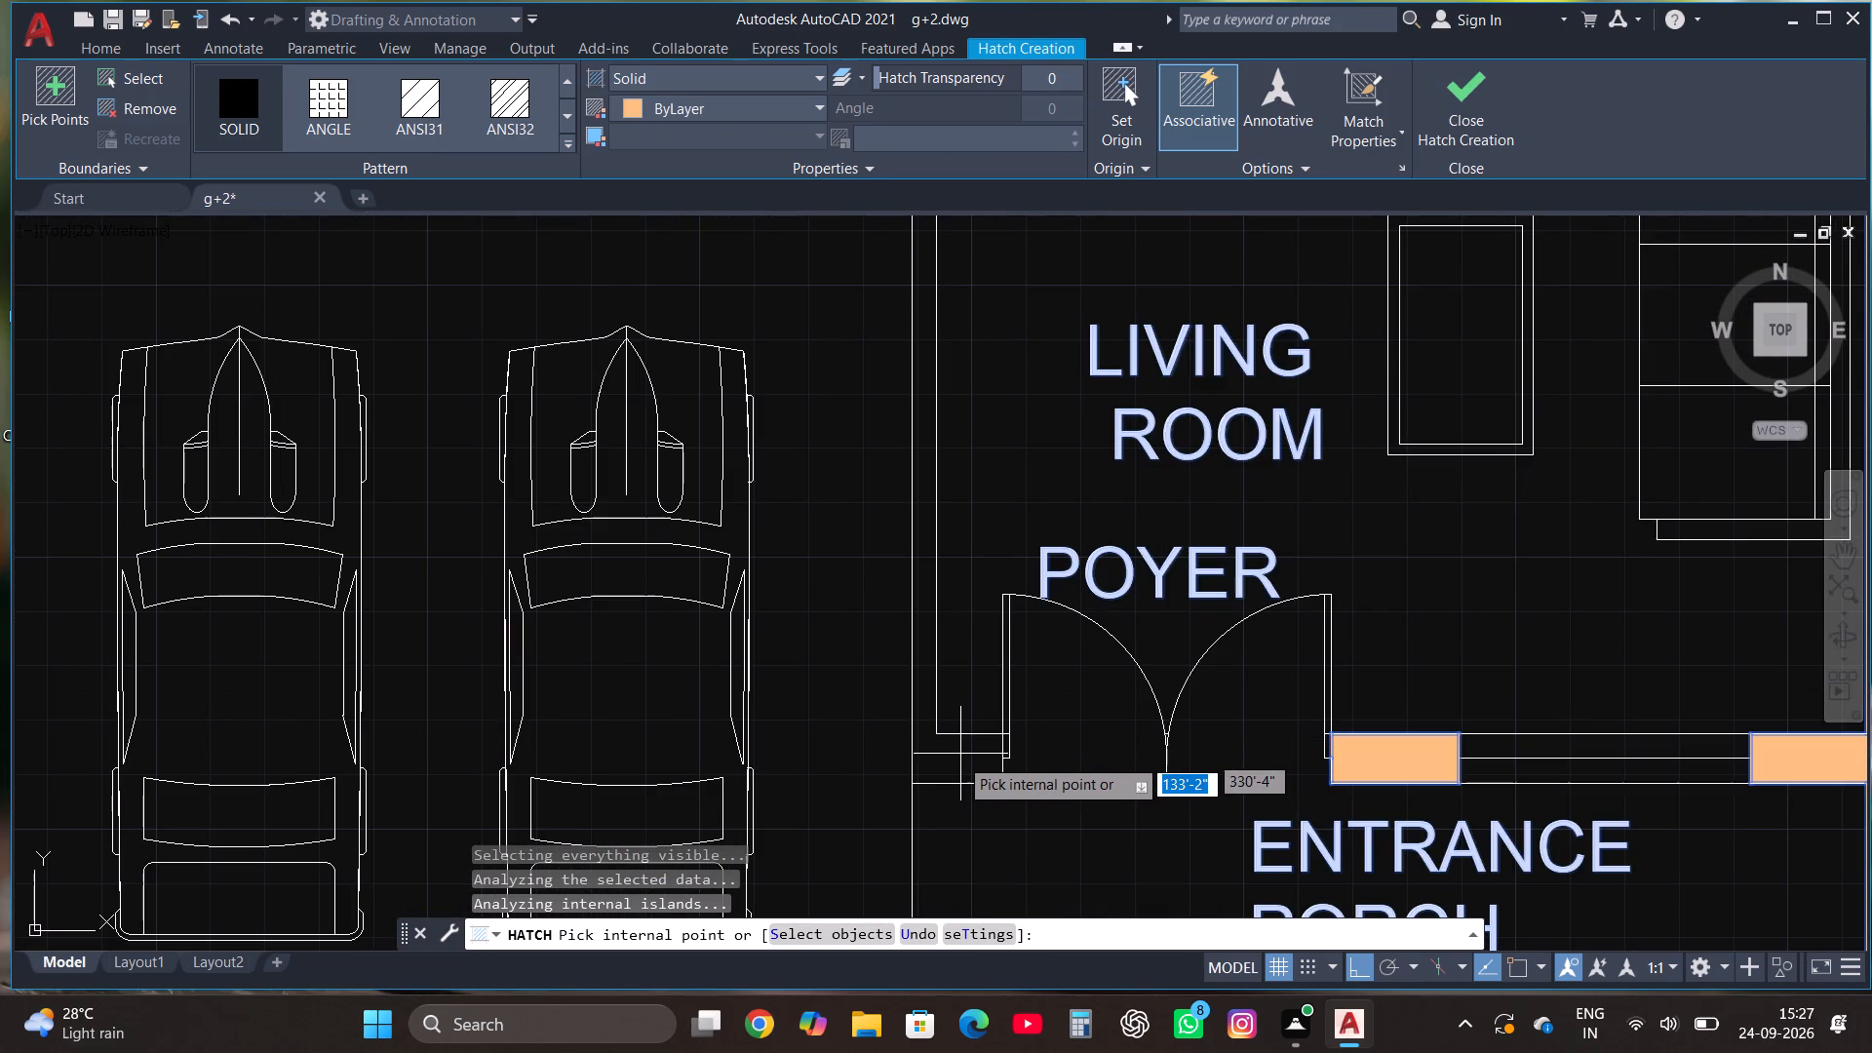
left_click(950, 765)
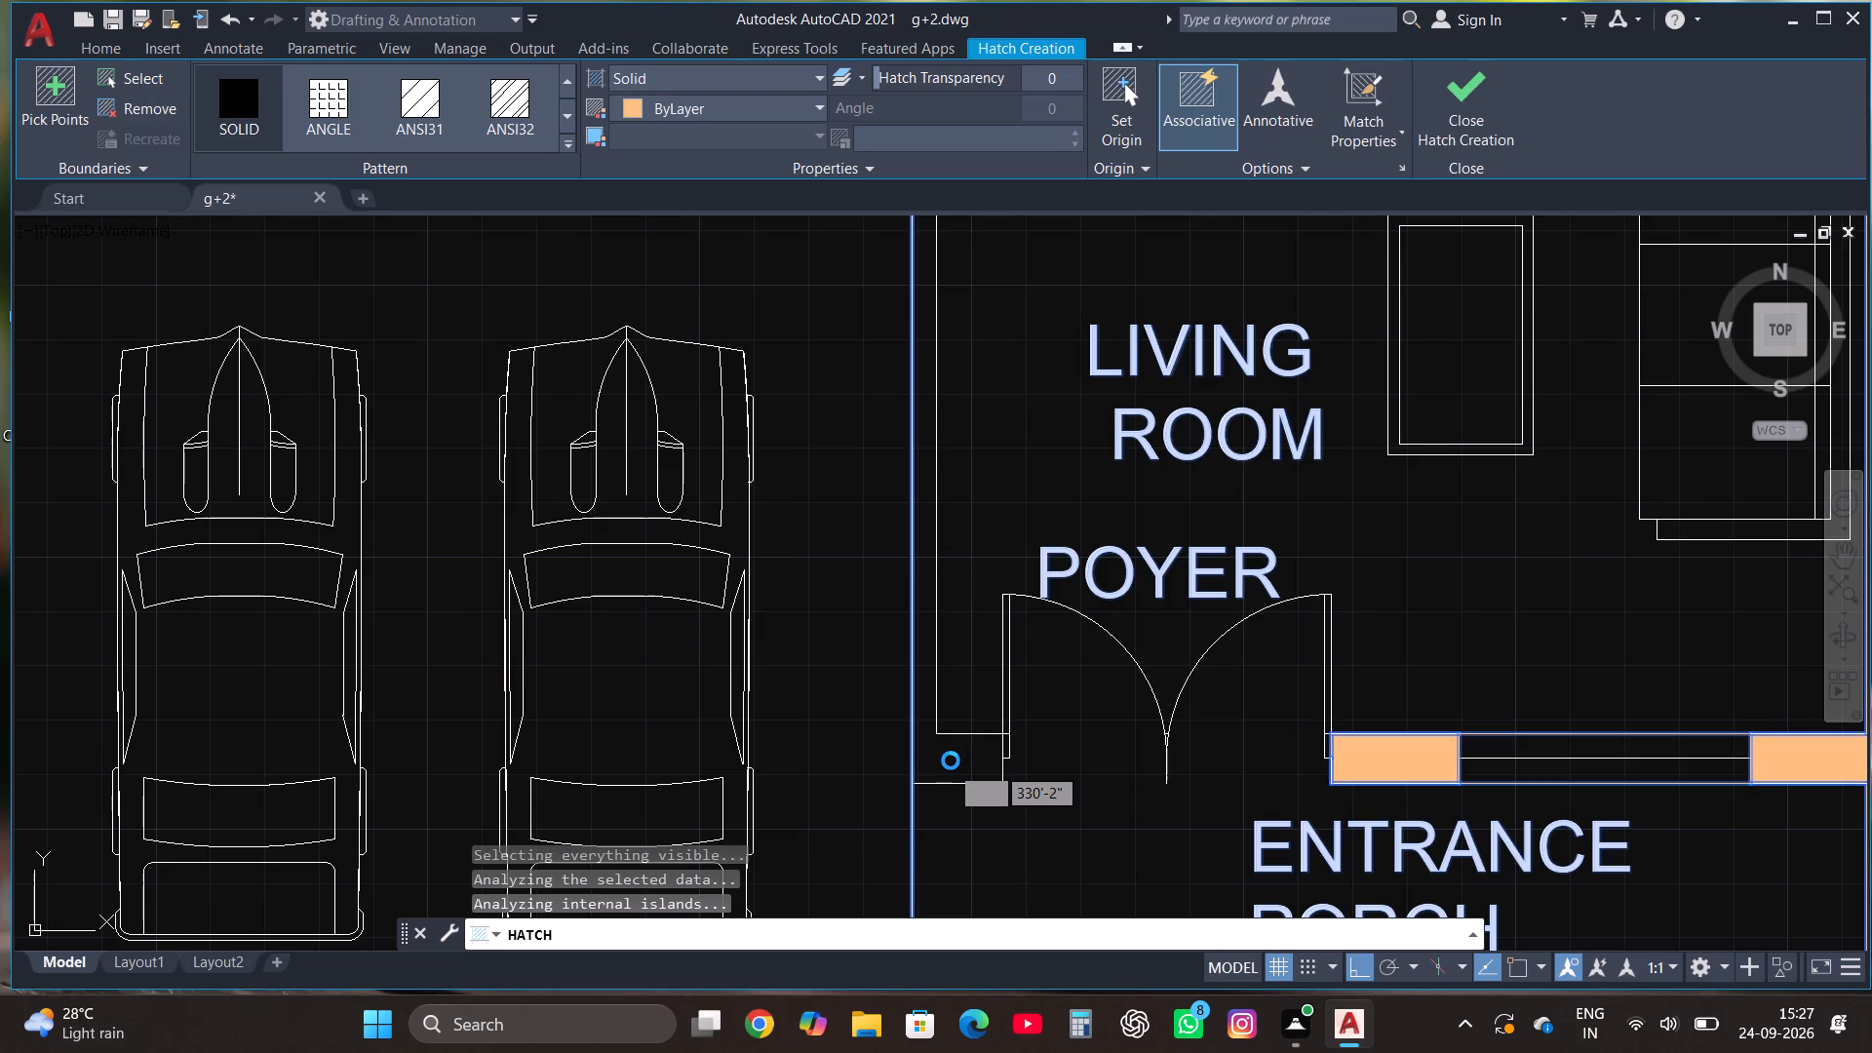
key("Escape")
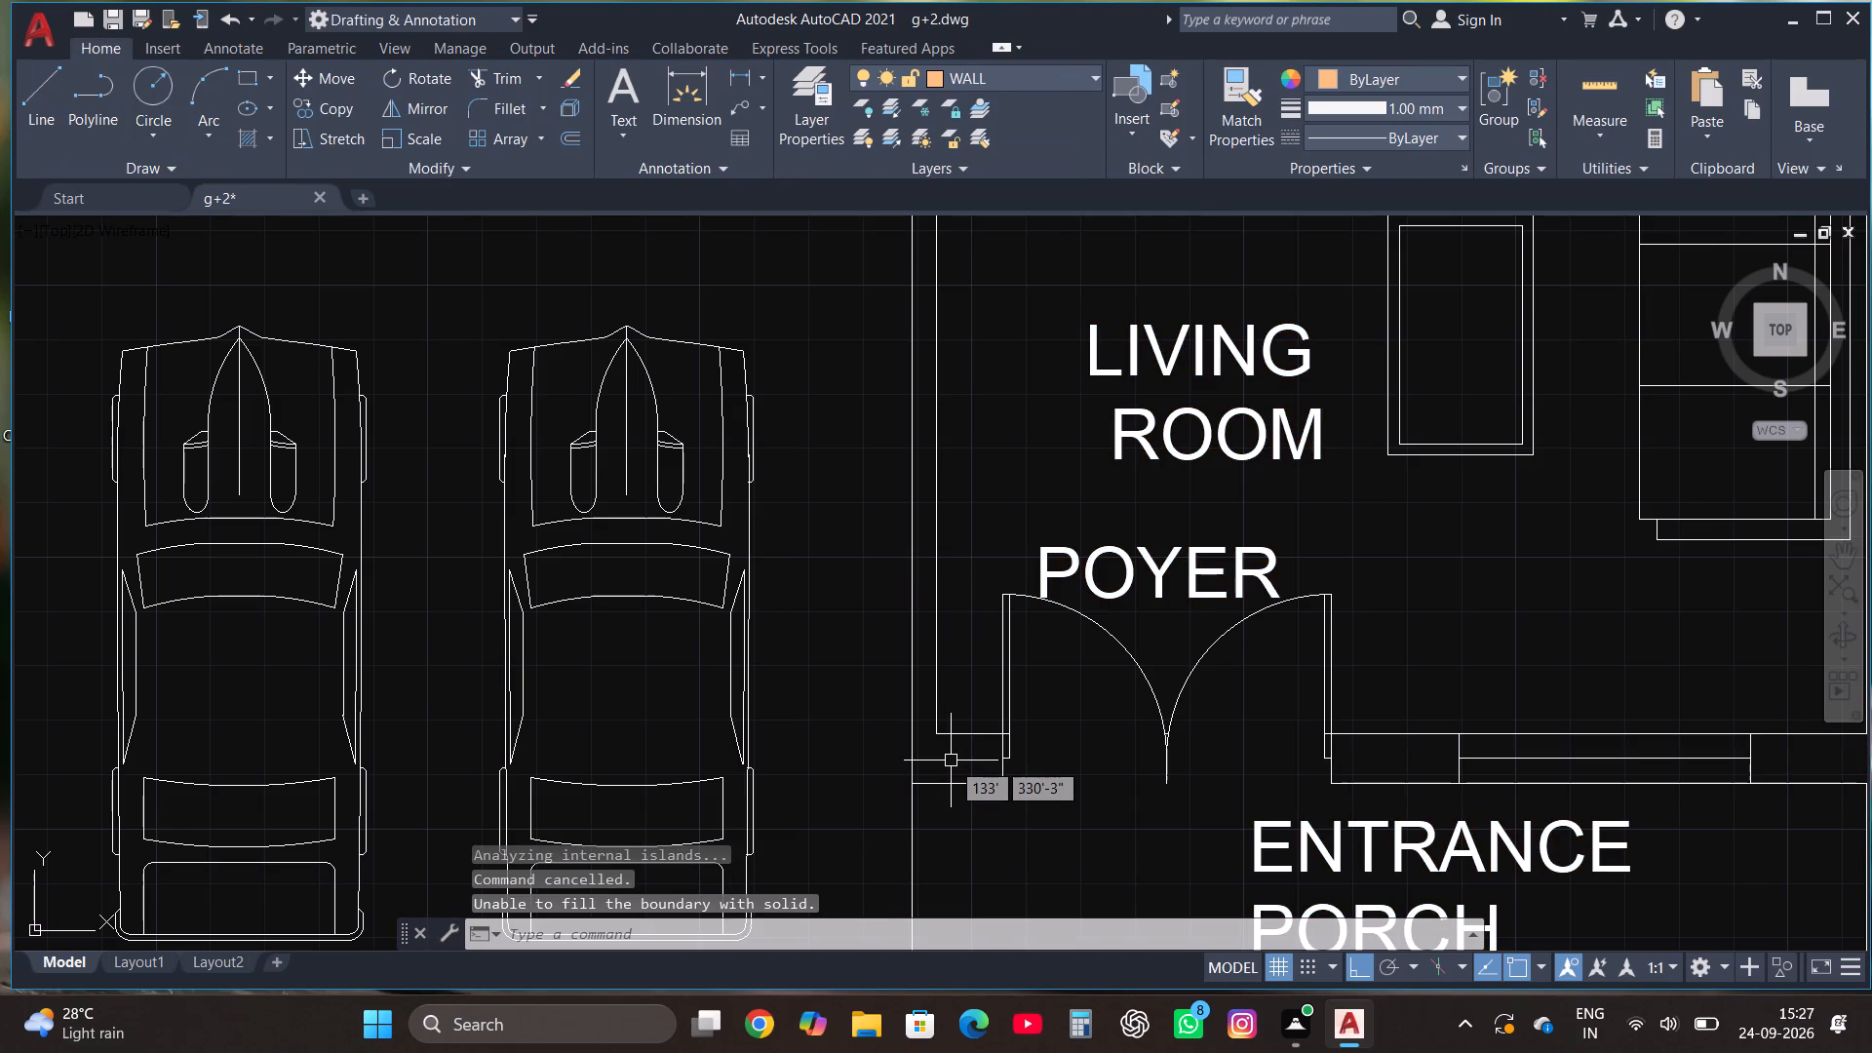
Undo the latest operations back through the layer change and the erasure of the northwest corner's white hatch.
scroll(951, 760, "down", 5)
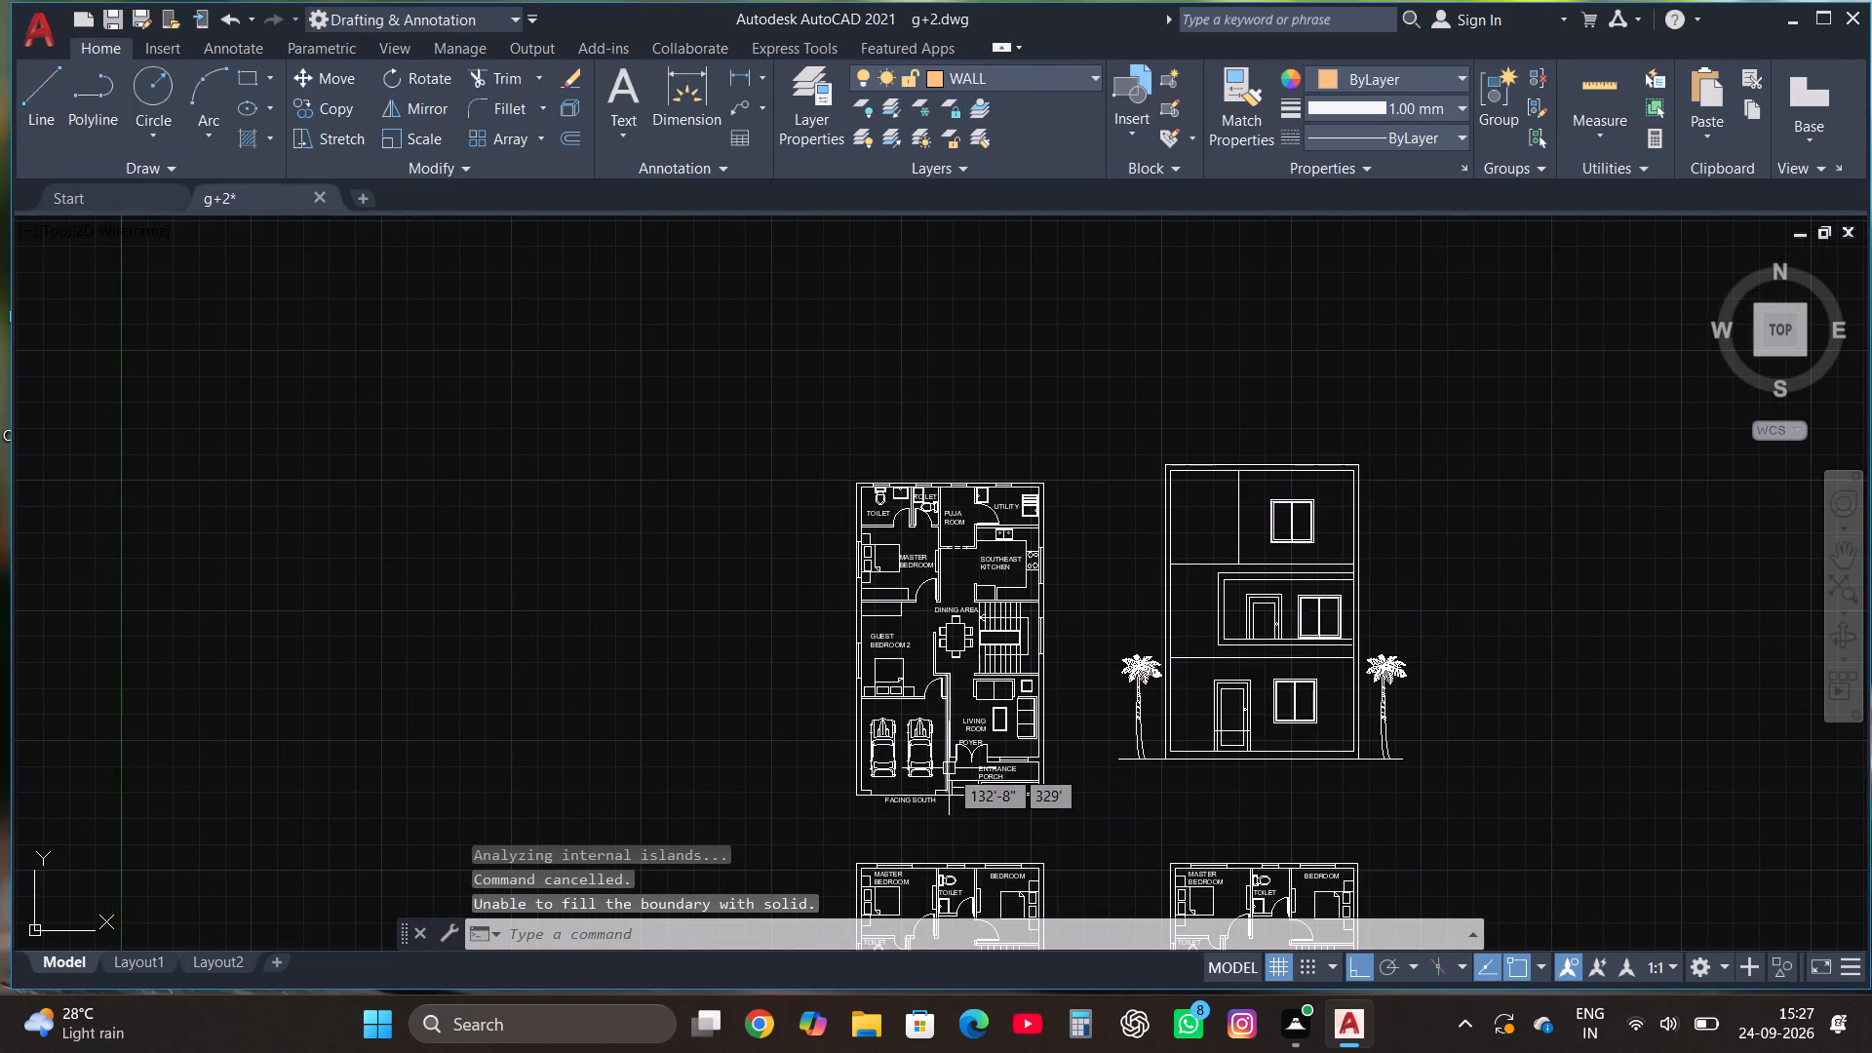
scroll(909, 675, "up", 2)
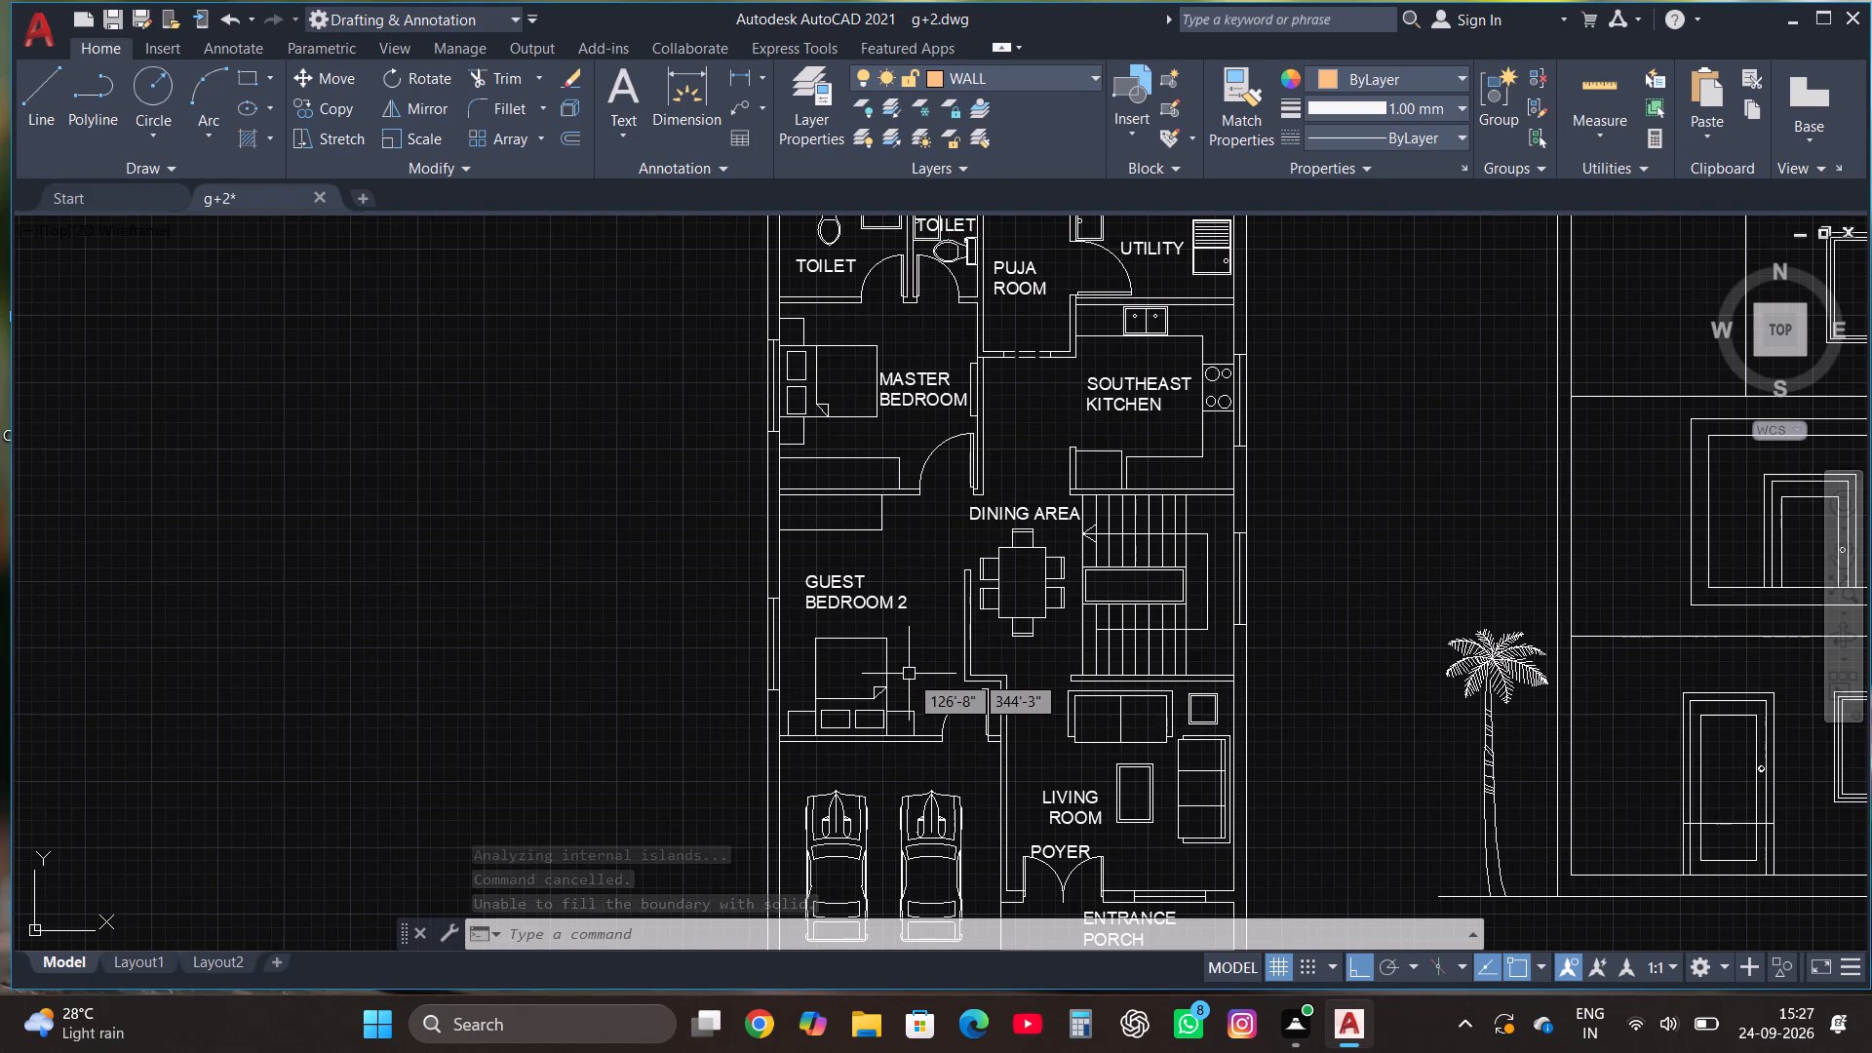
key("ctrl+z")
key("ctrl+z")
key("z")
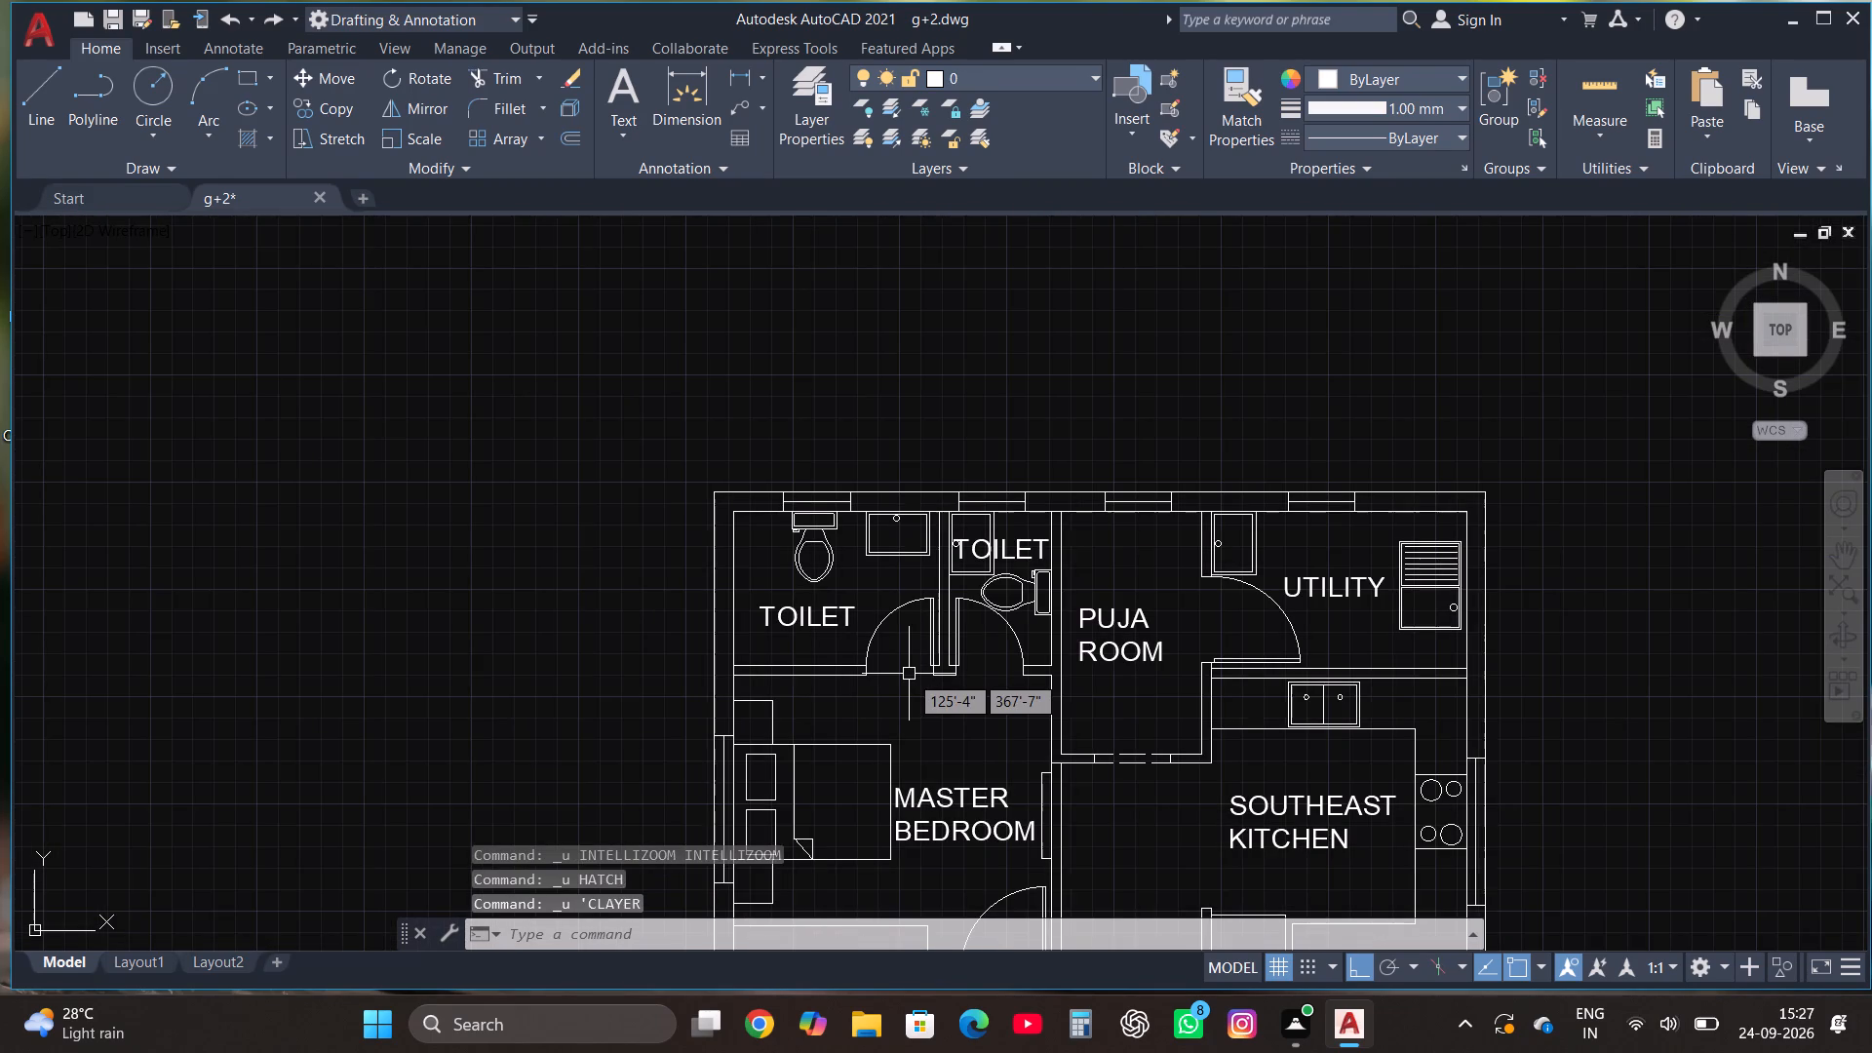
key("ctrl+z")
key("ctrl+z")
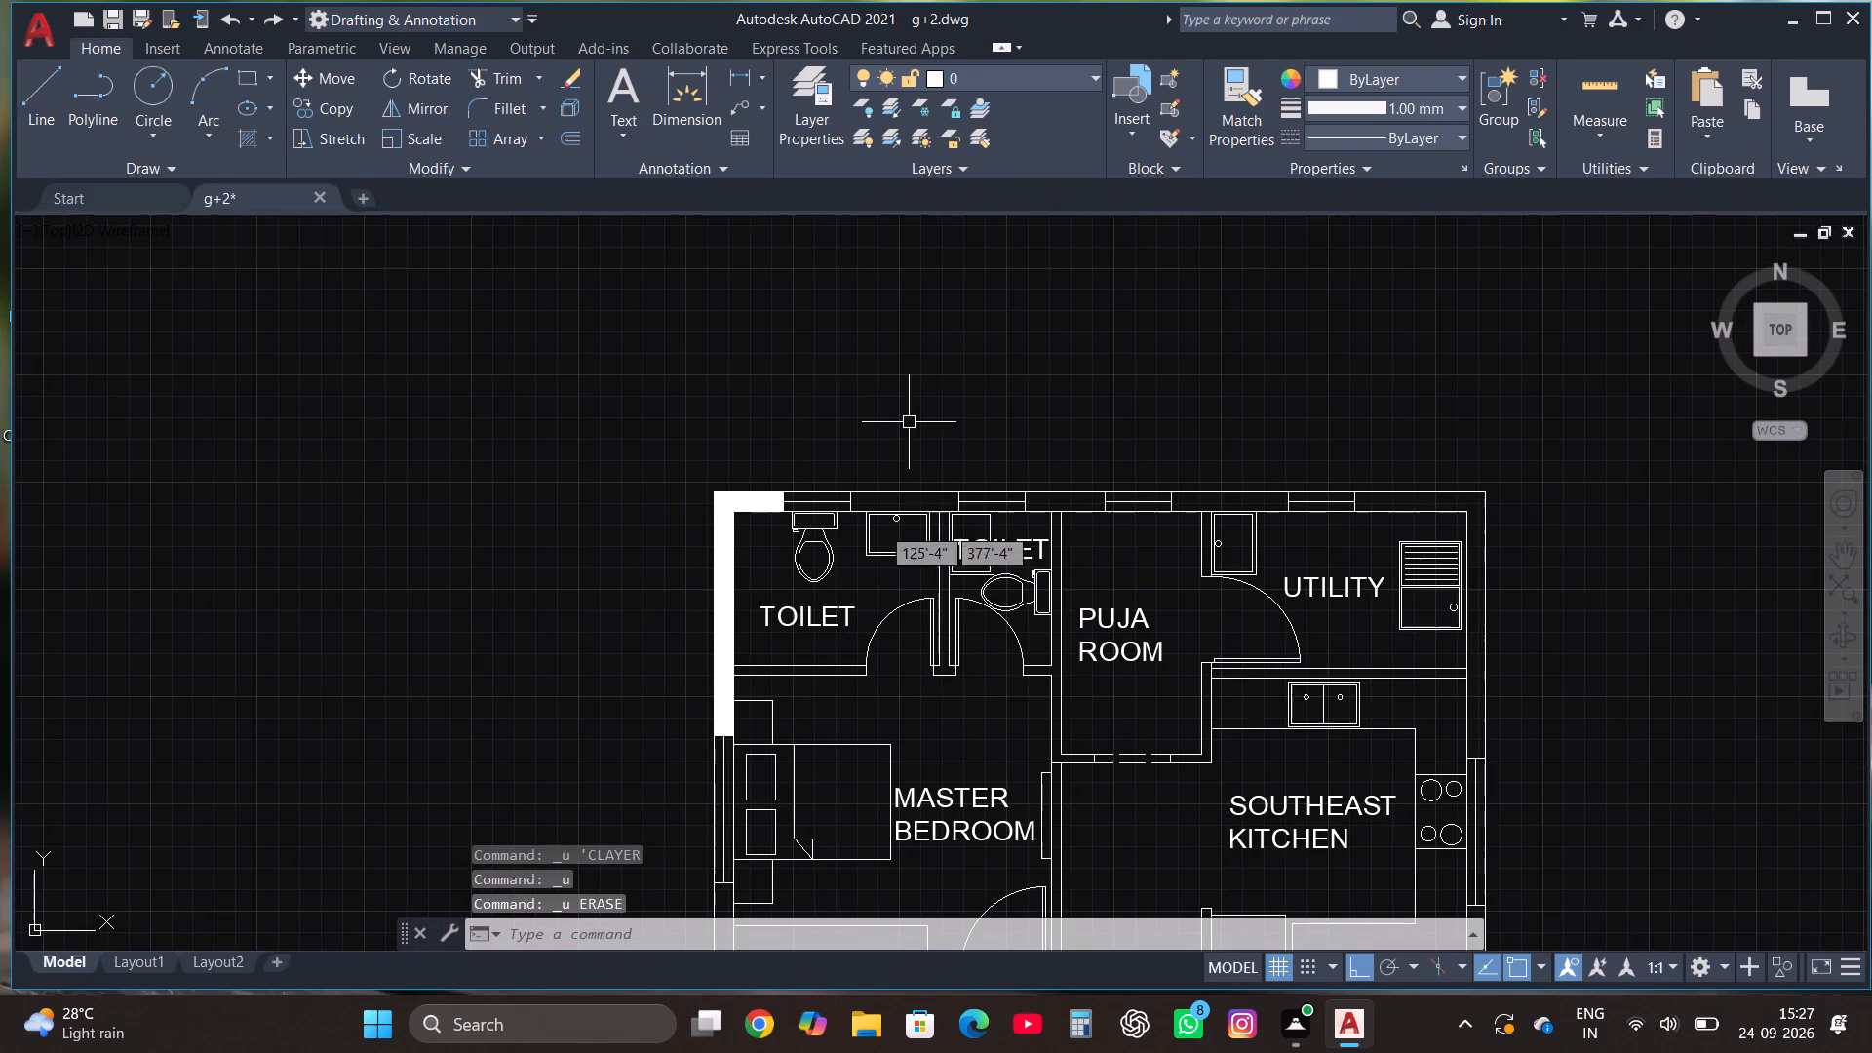
Delete the white solid hatch from the northwest corner wall around the west toilet.
left_click(721, 604)
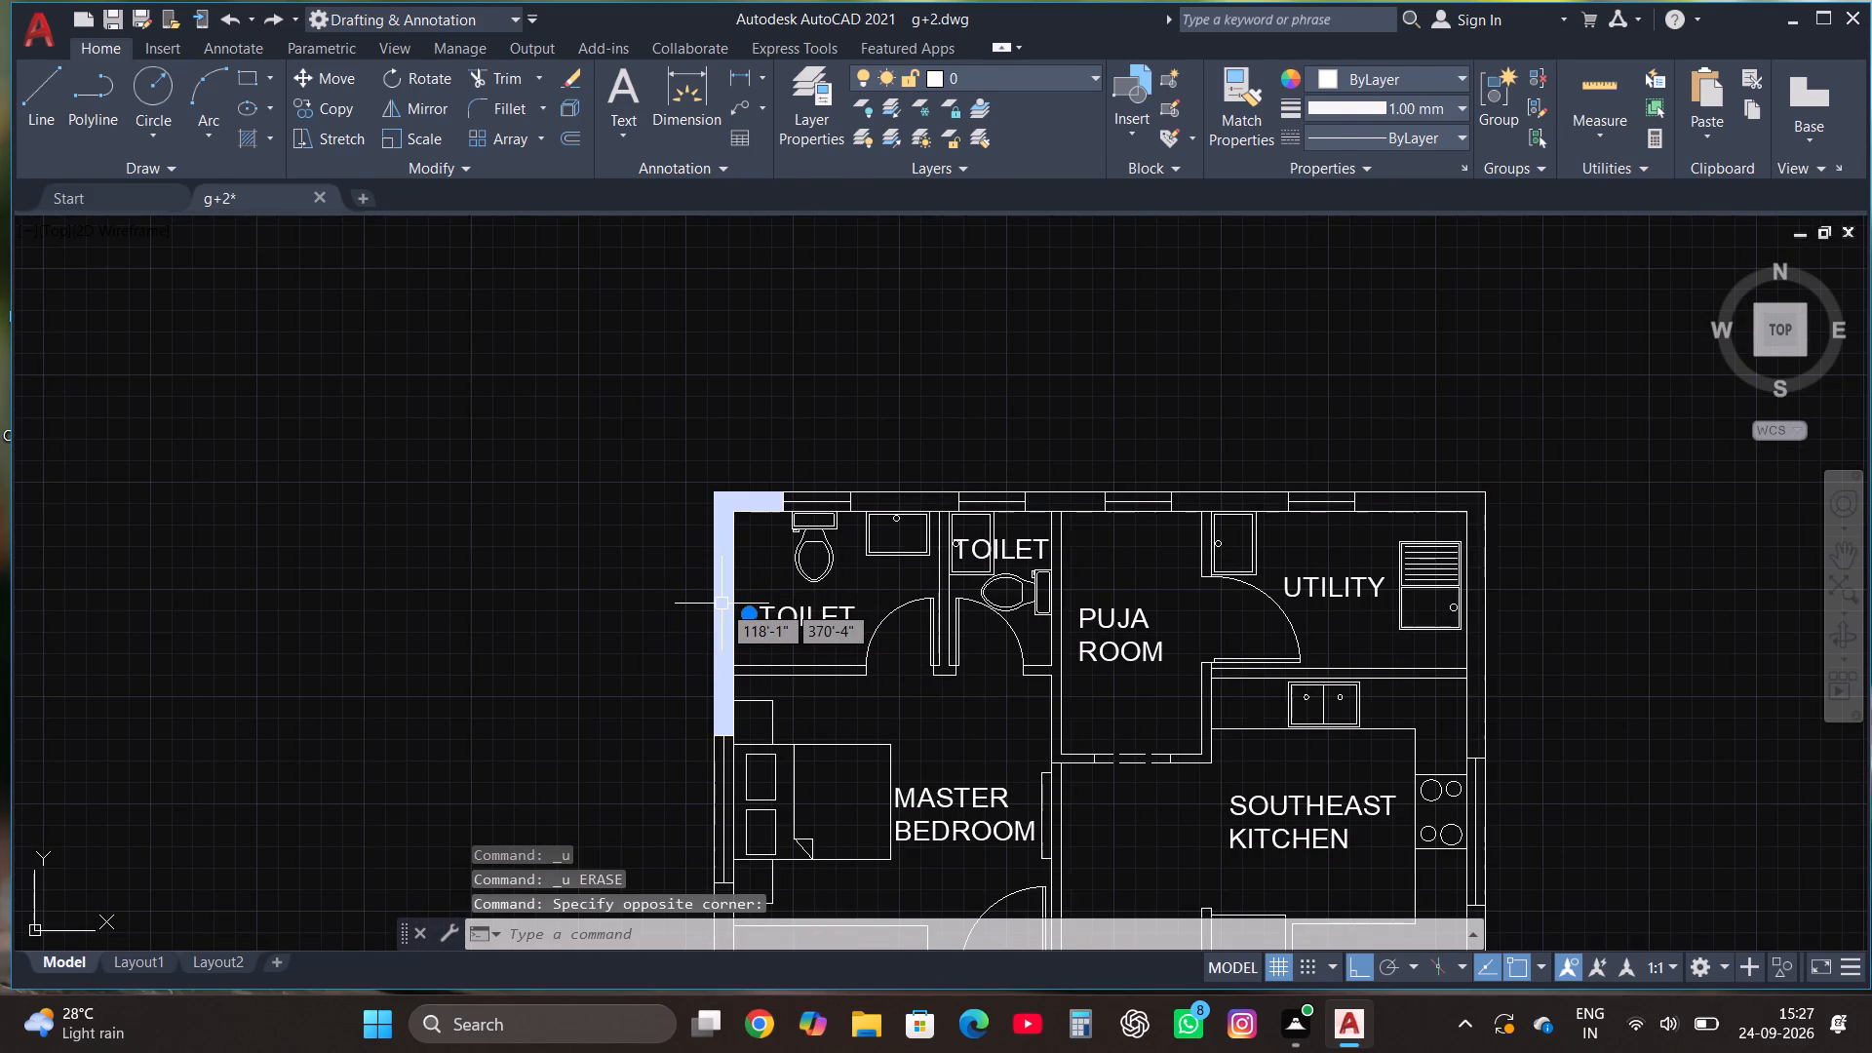
key("Delete")
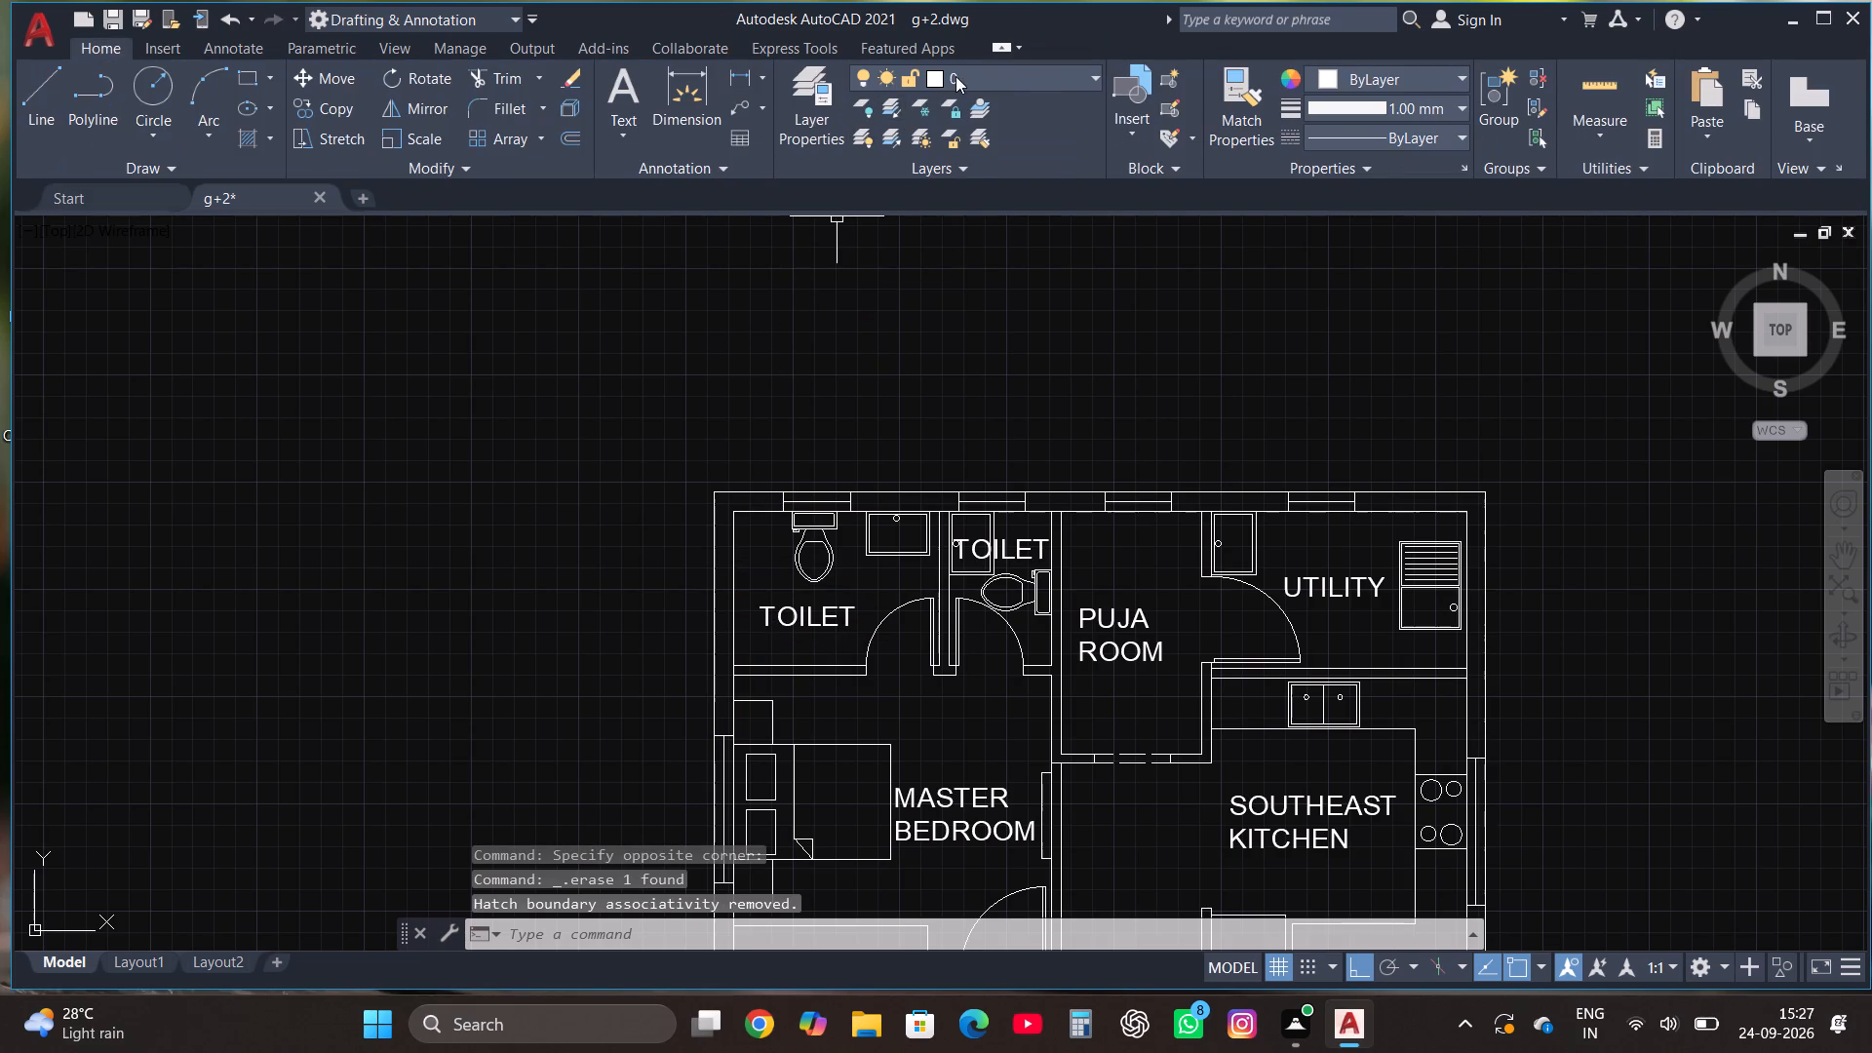
Make WALL the current layer and solid-hatch the north exterior wall pieces between the windows, including the northeast and northwest corner walls.
left_click(960, 70)
left_click(967, 139)
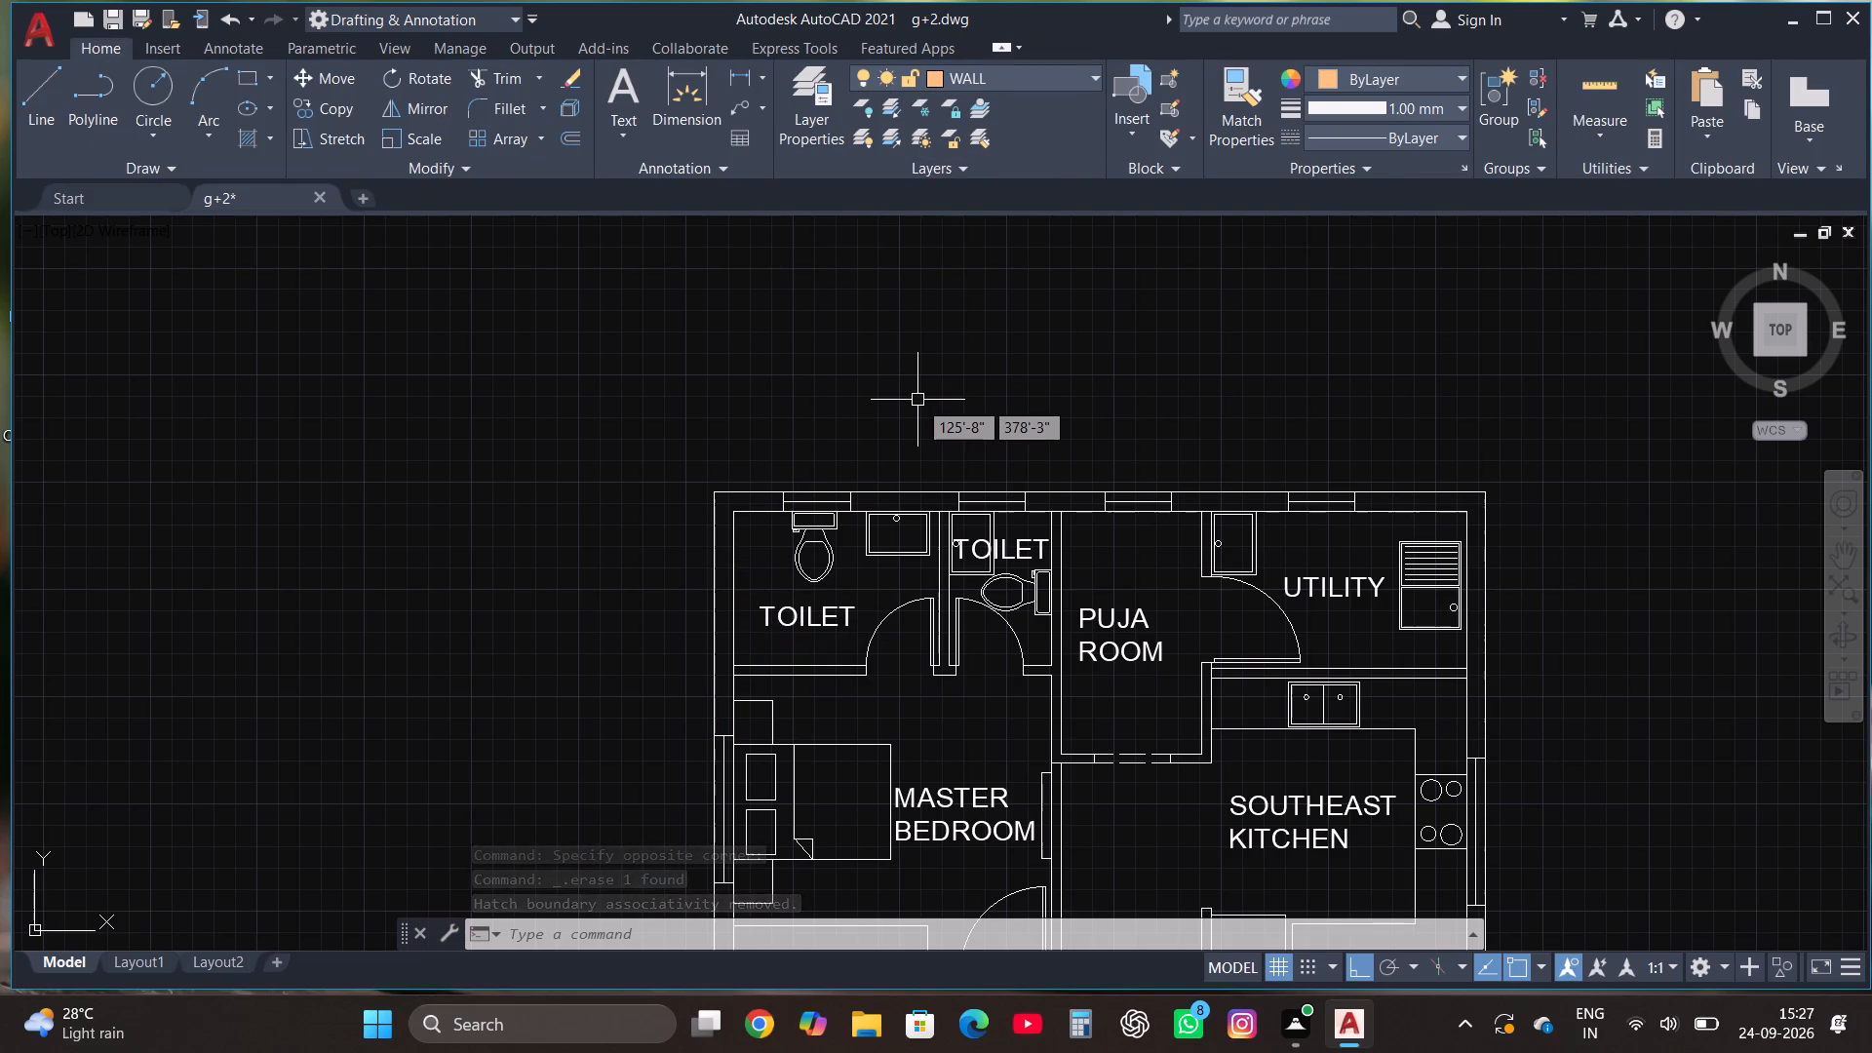
type("HAT")
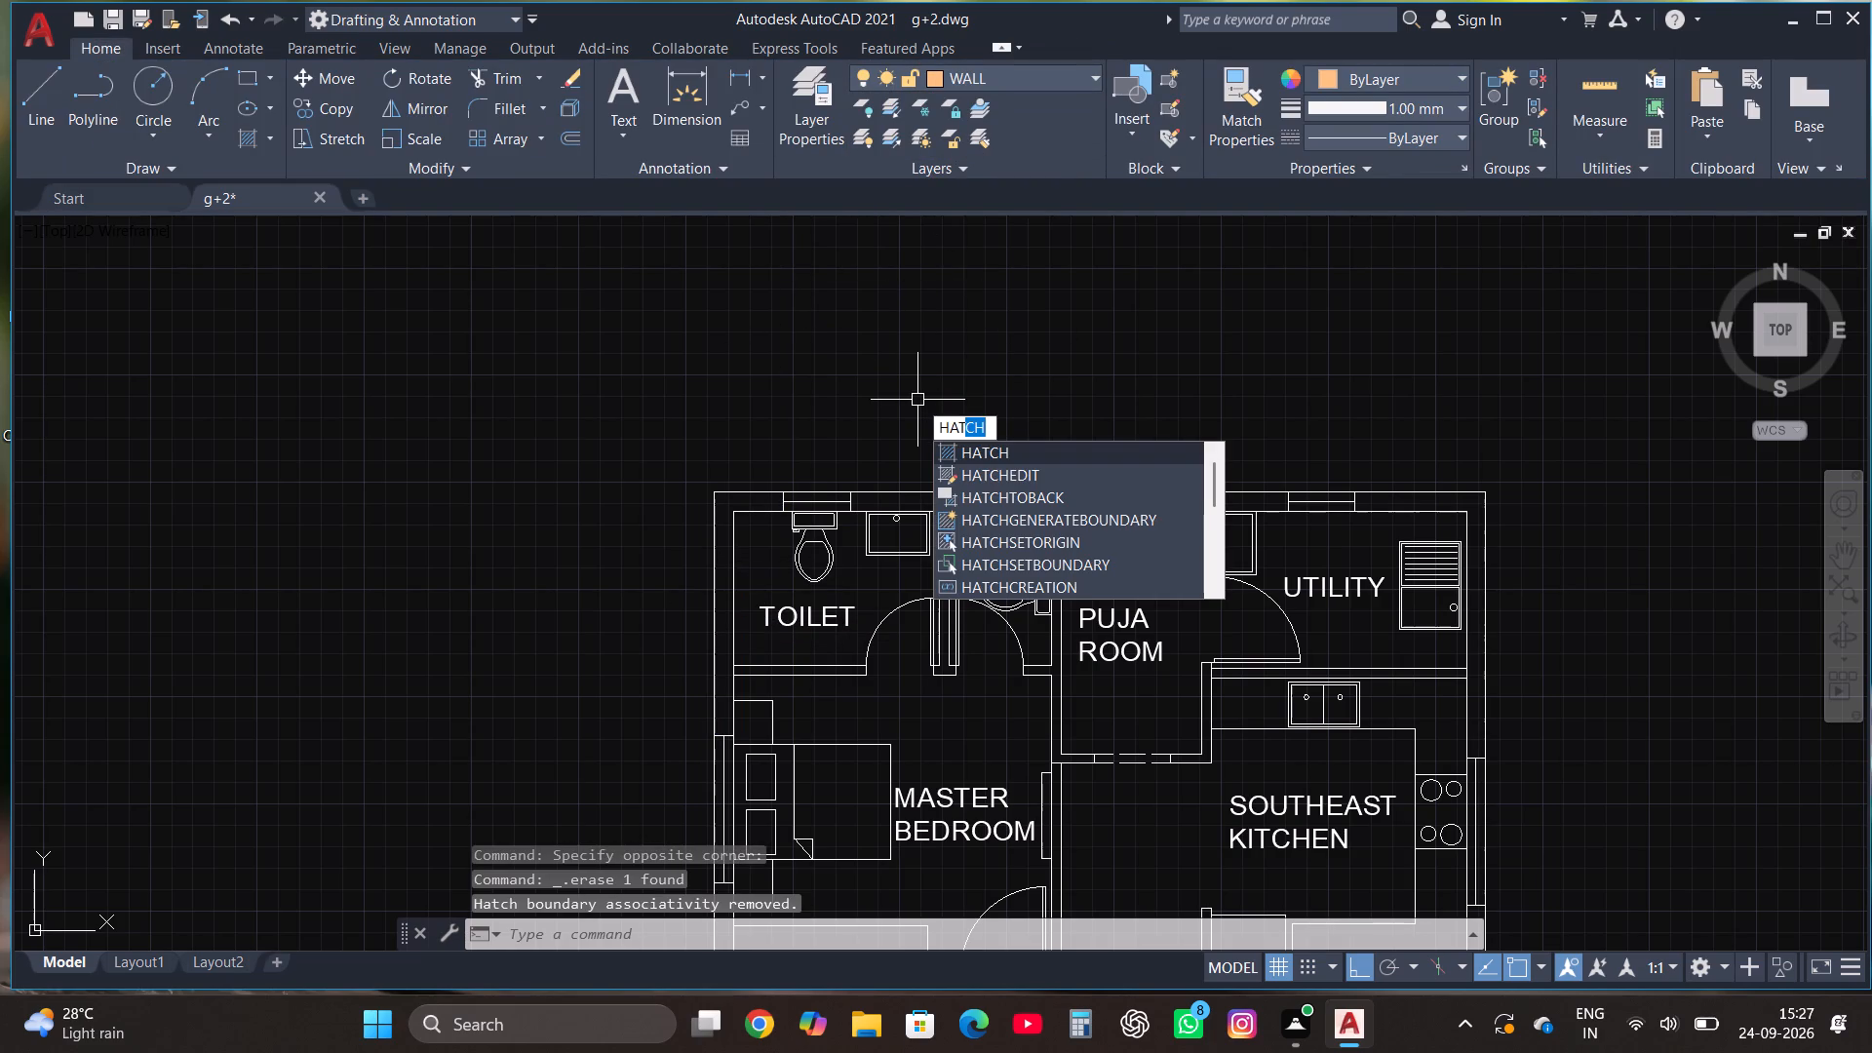
left_click(1009, 454)
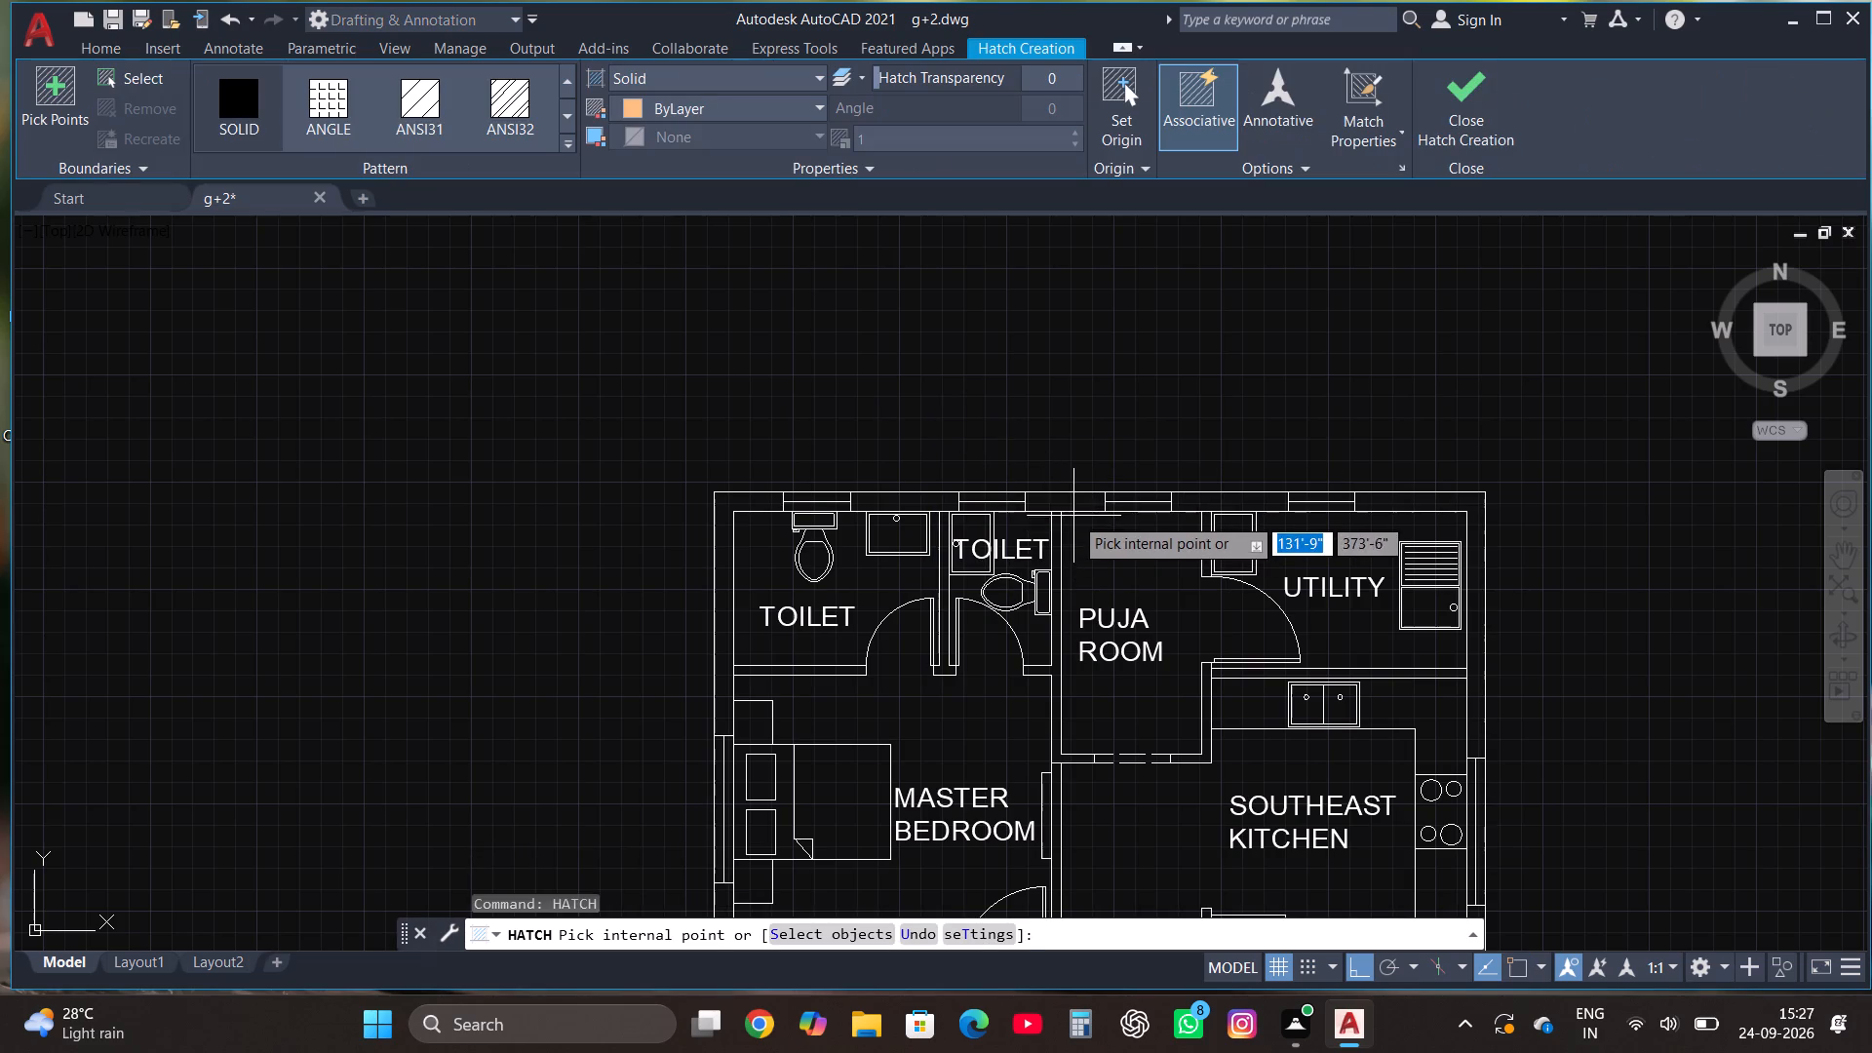
left_click(1070, 499)
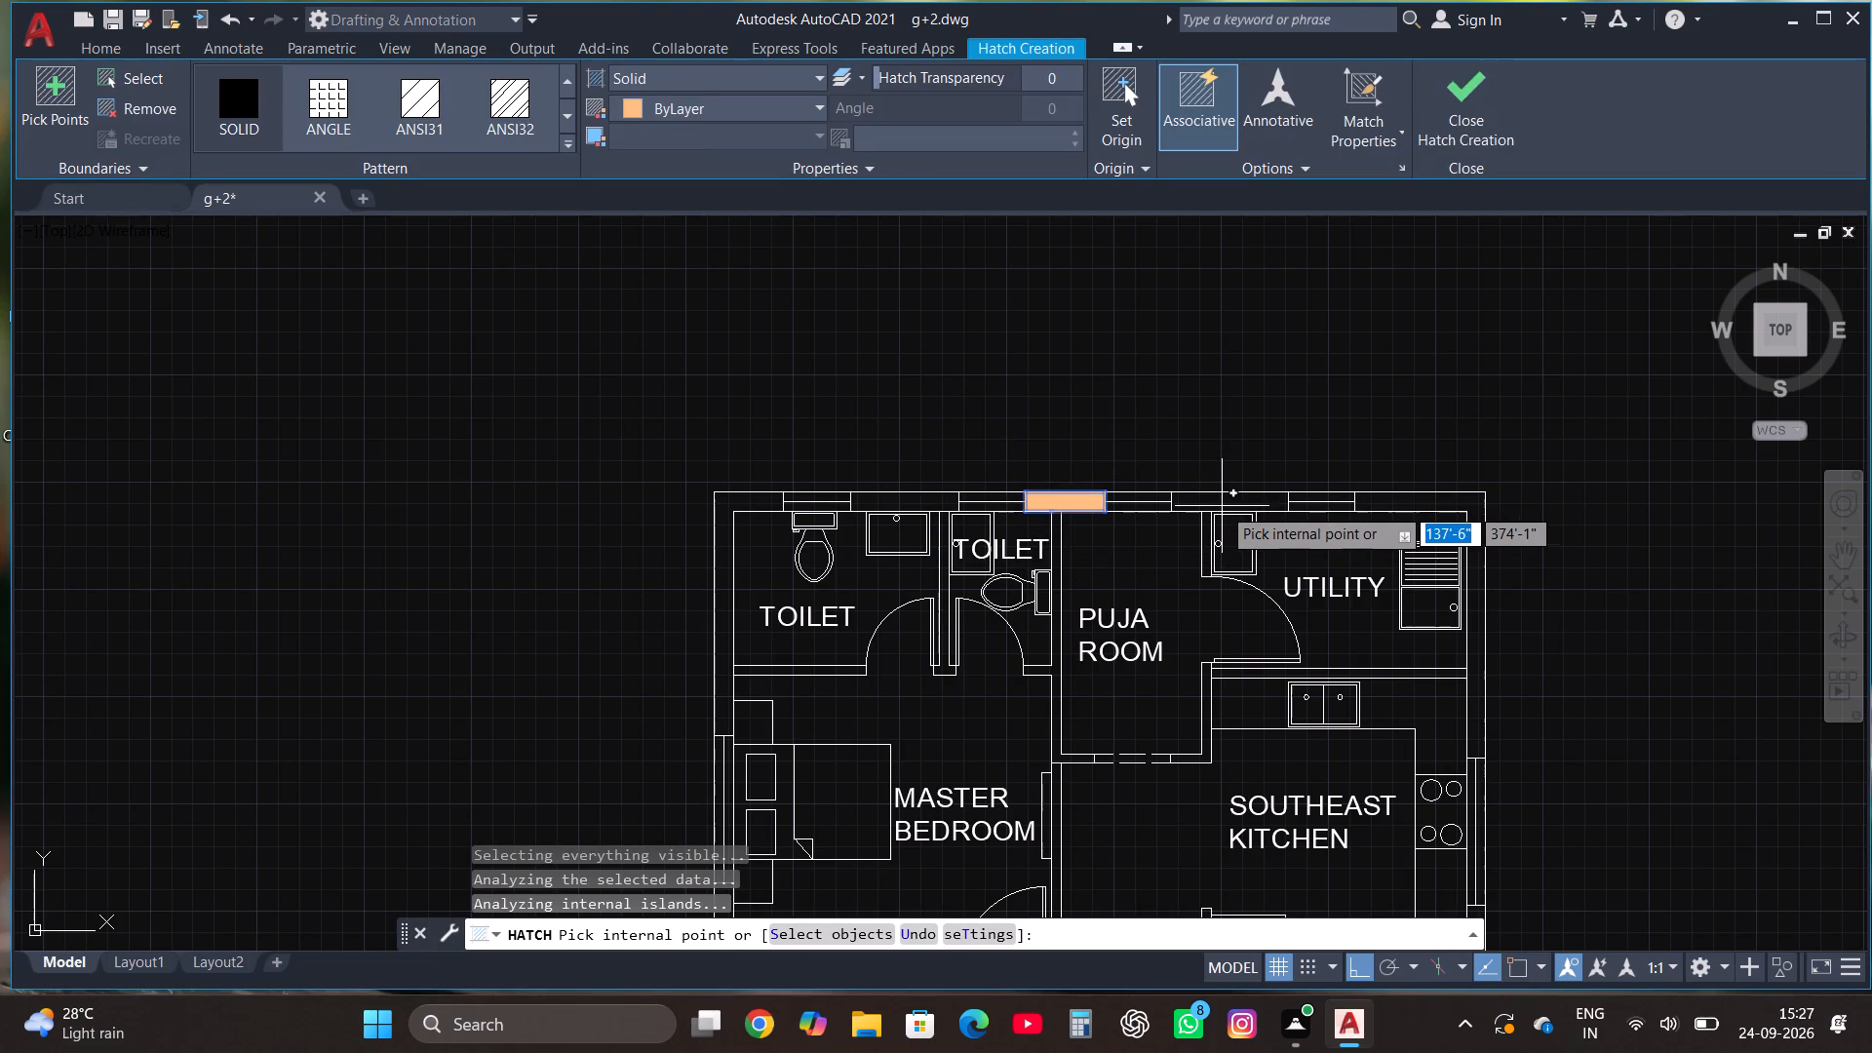
left_click(1222, 506)
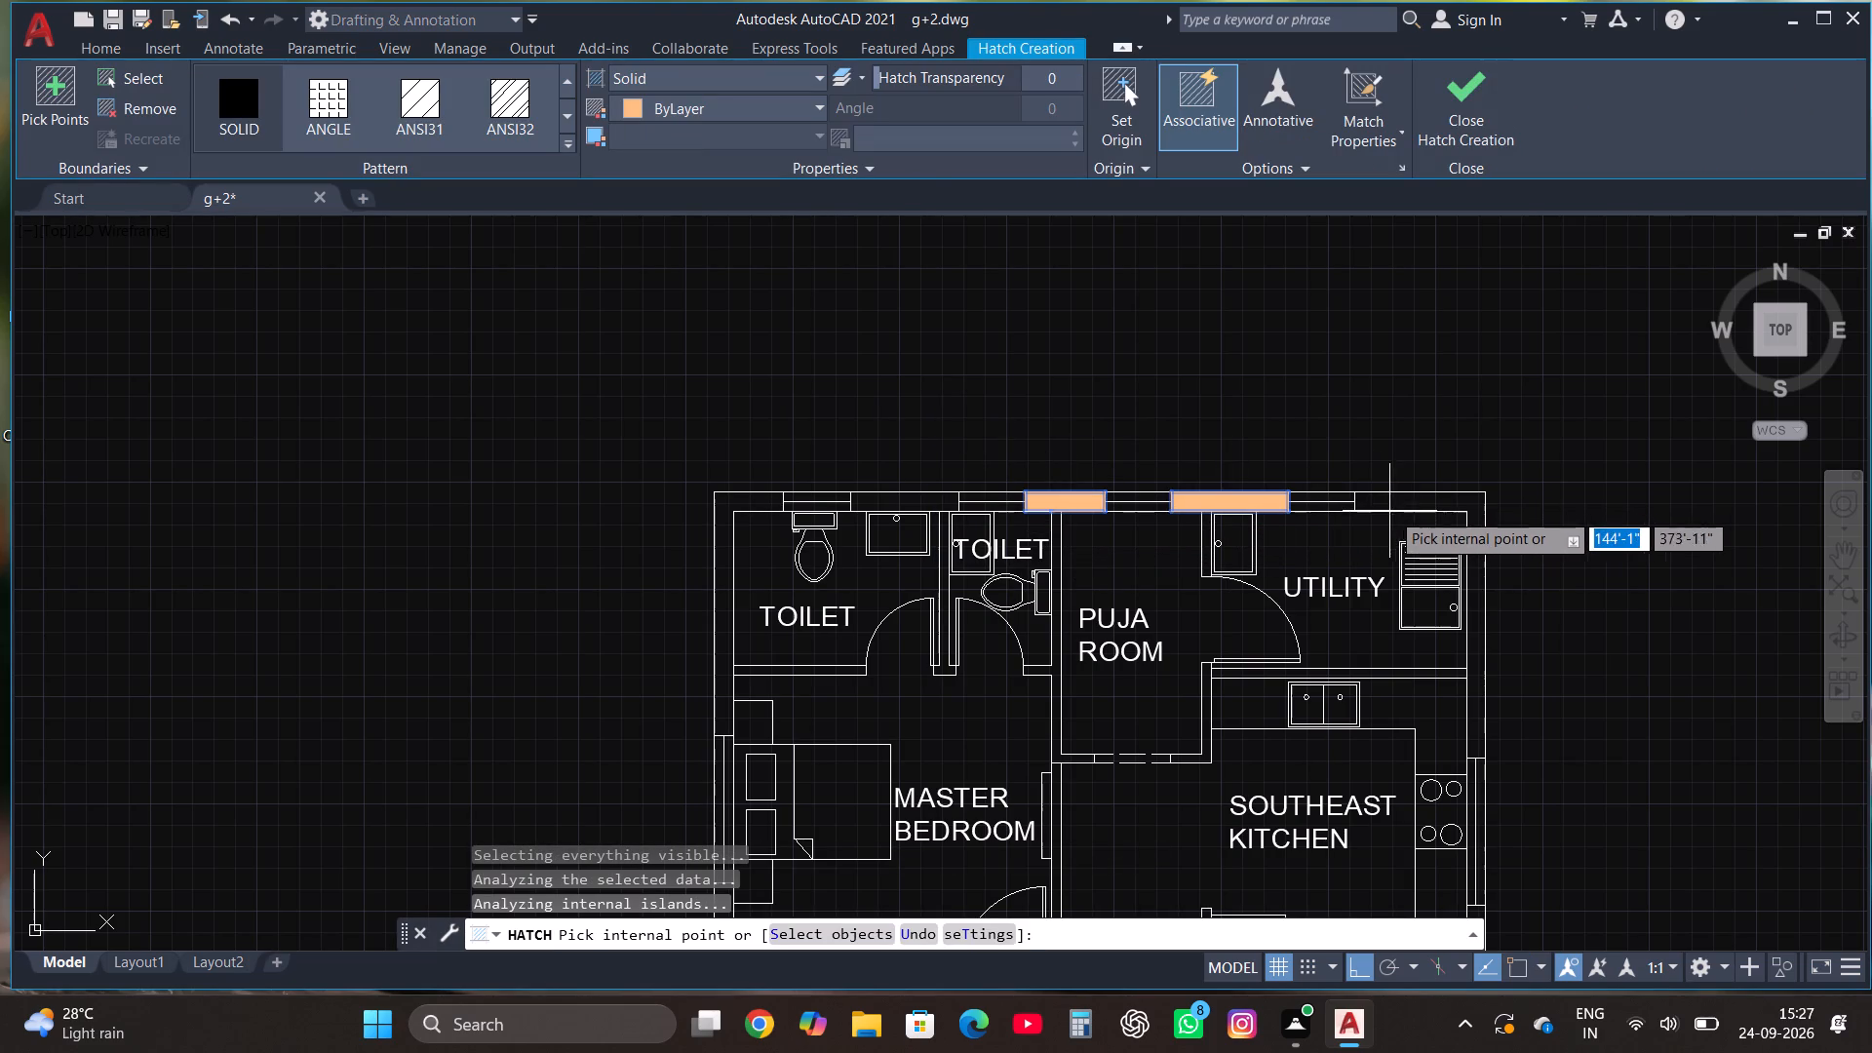
left_click(1403, 508)
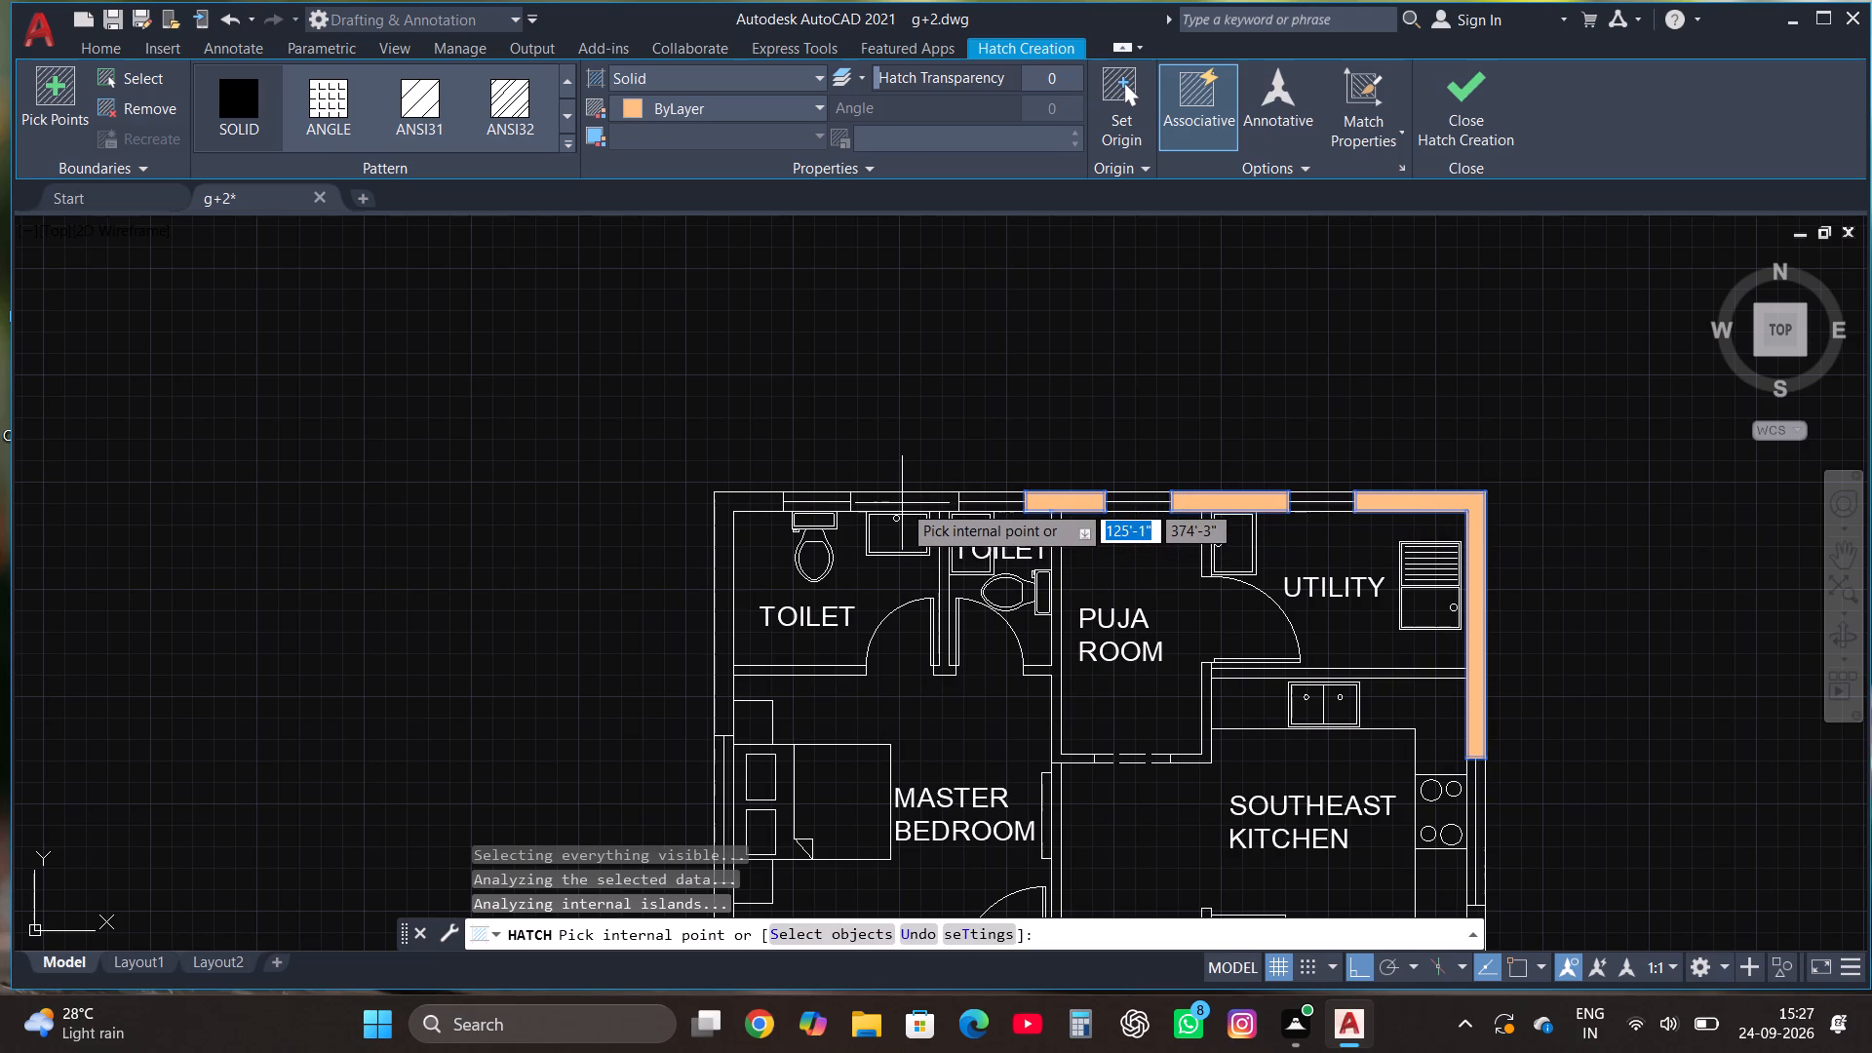
left_click(893, 504)
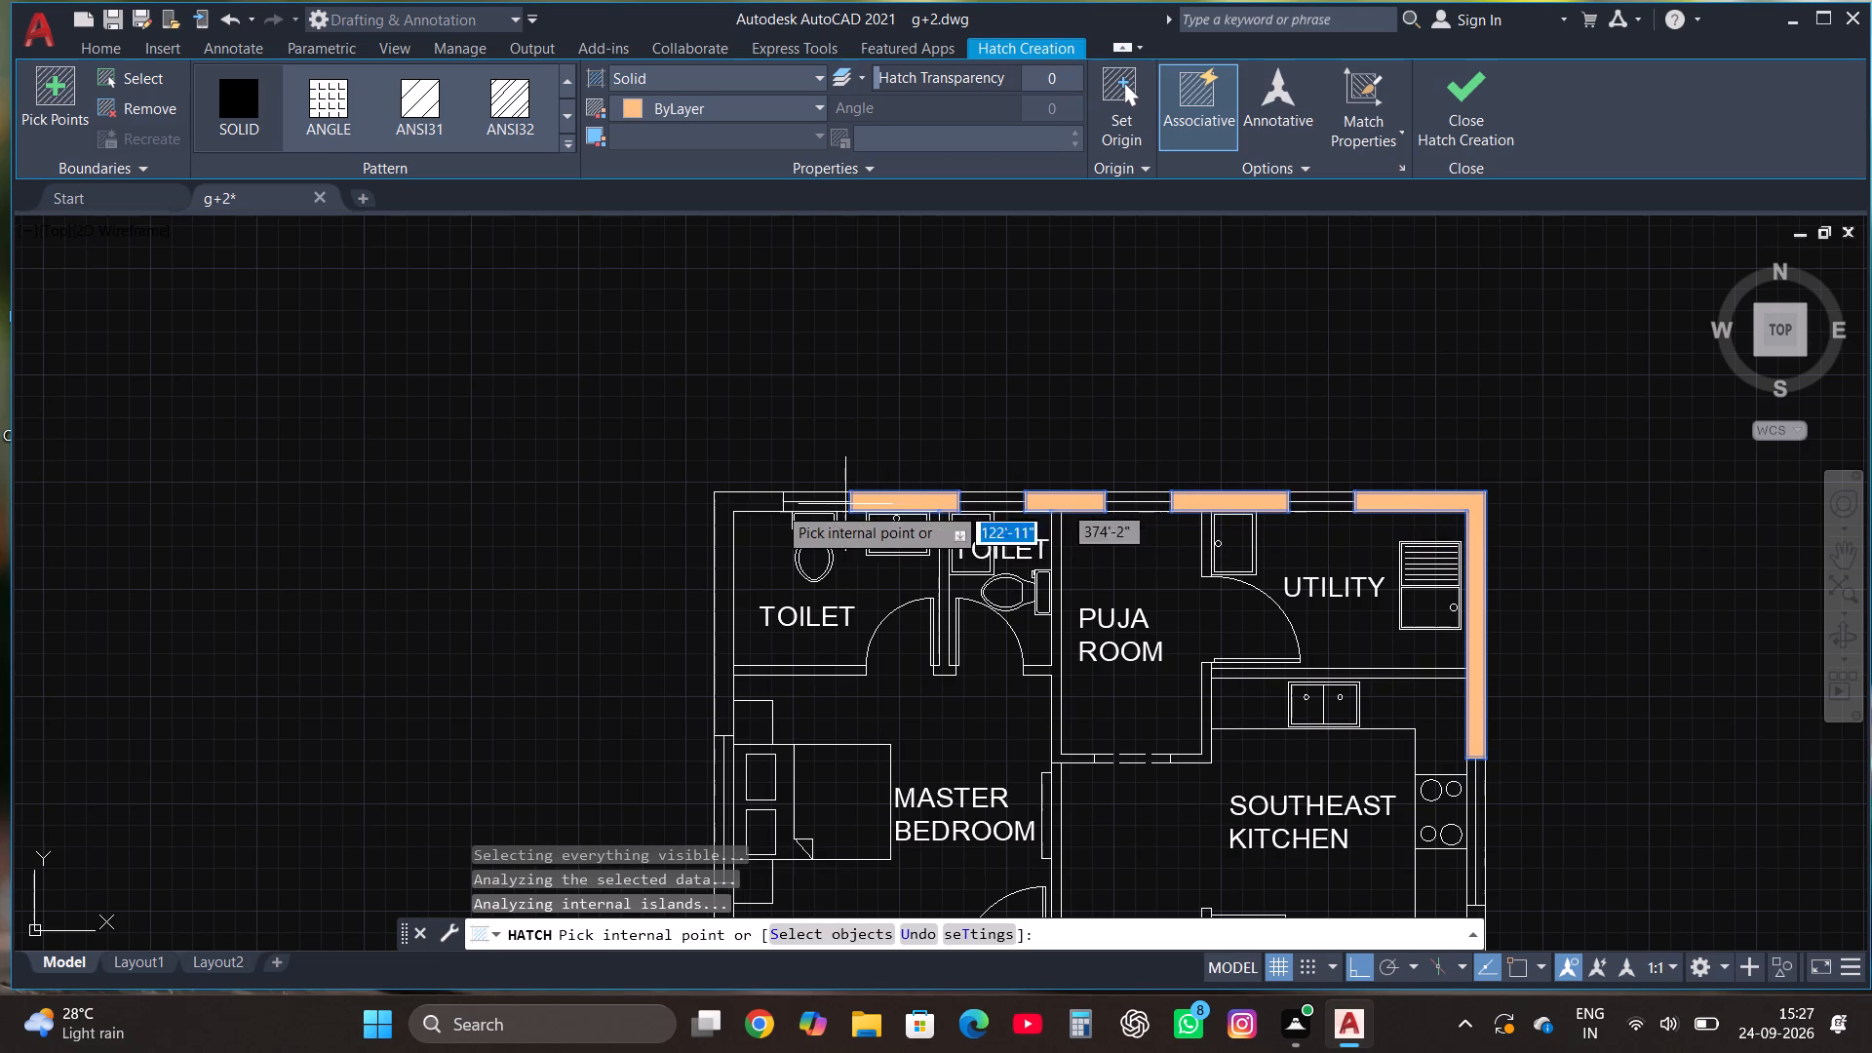
left_click(734, 502)
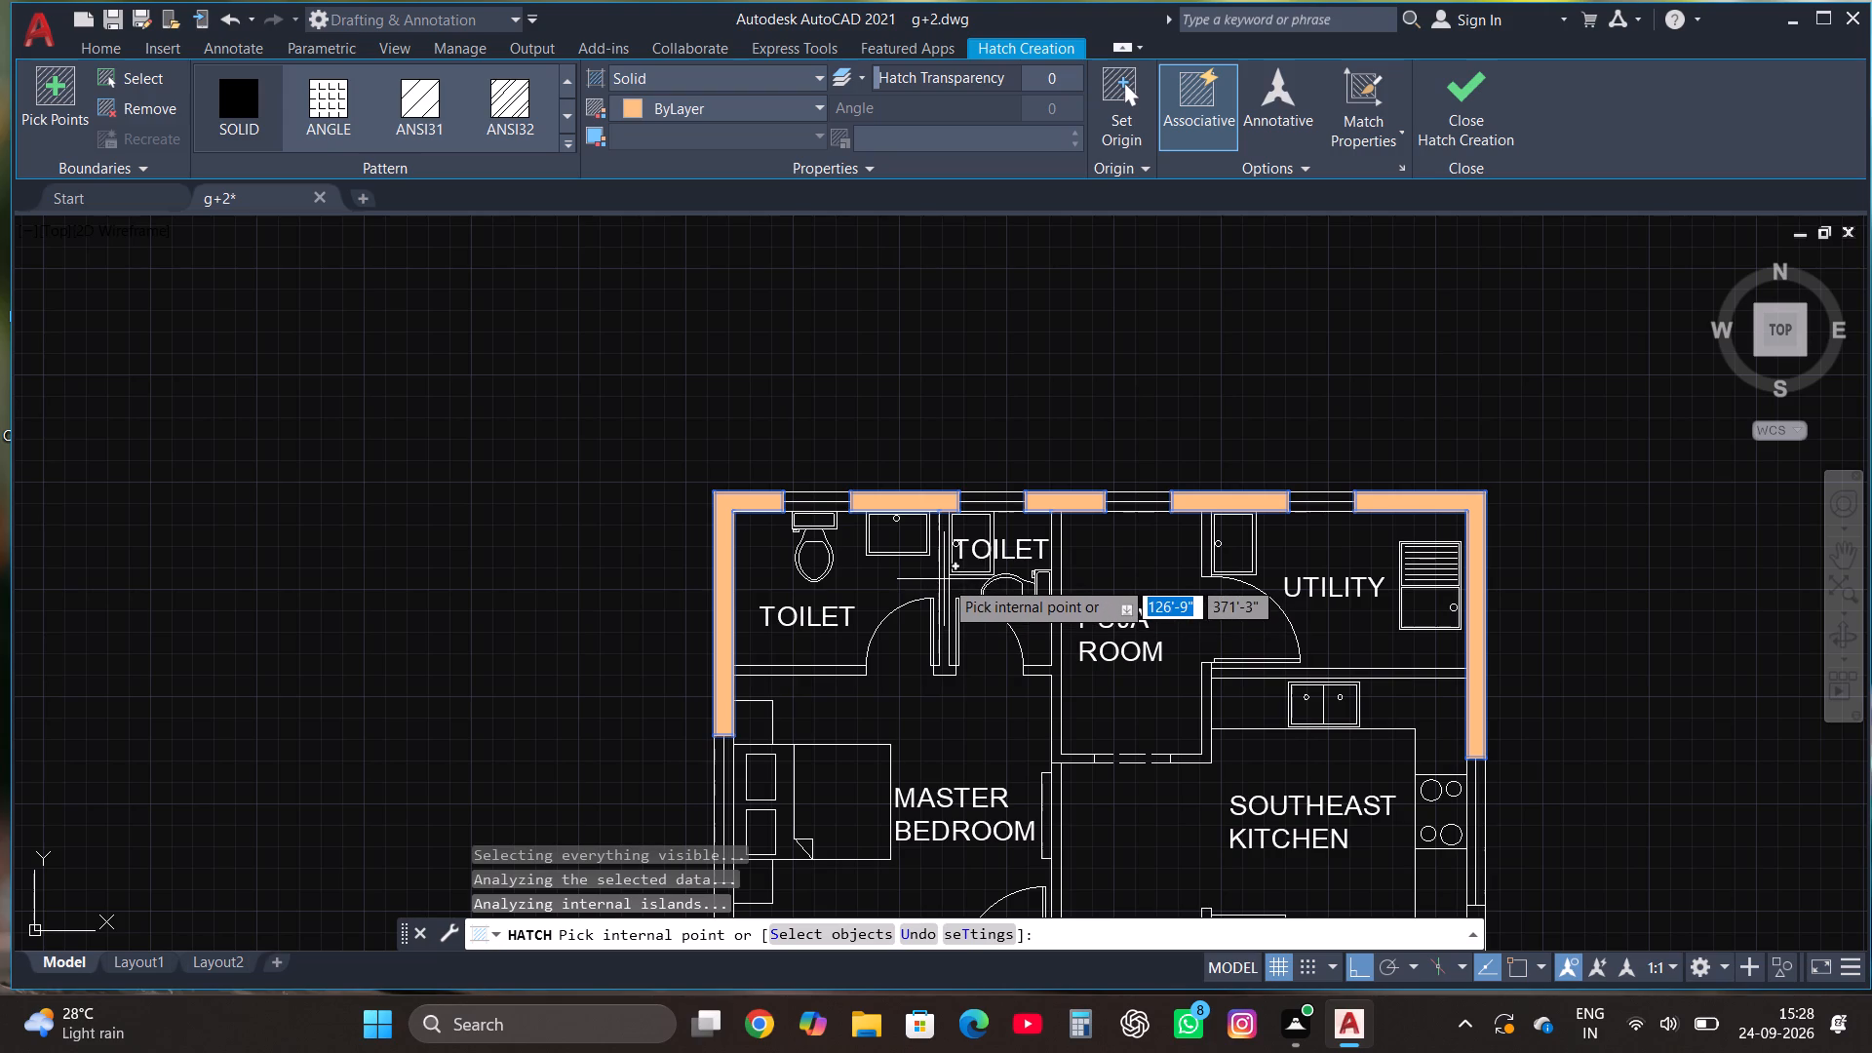
Add the partition walls around the two toilets and the puja room, plus the utility–kitchen wall, to the solid hatch.
scroll(944, 579, "up", 1)
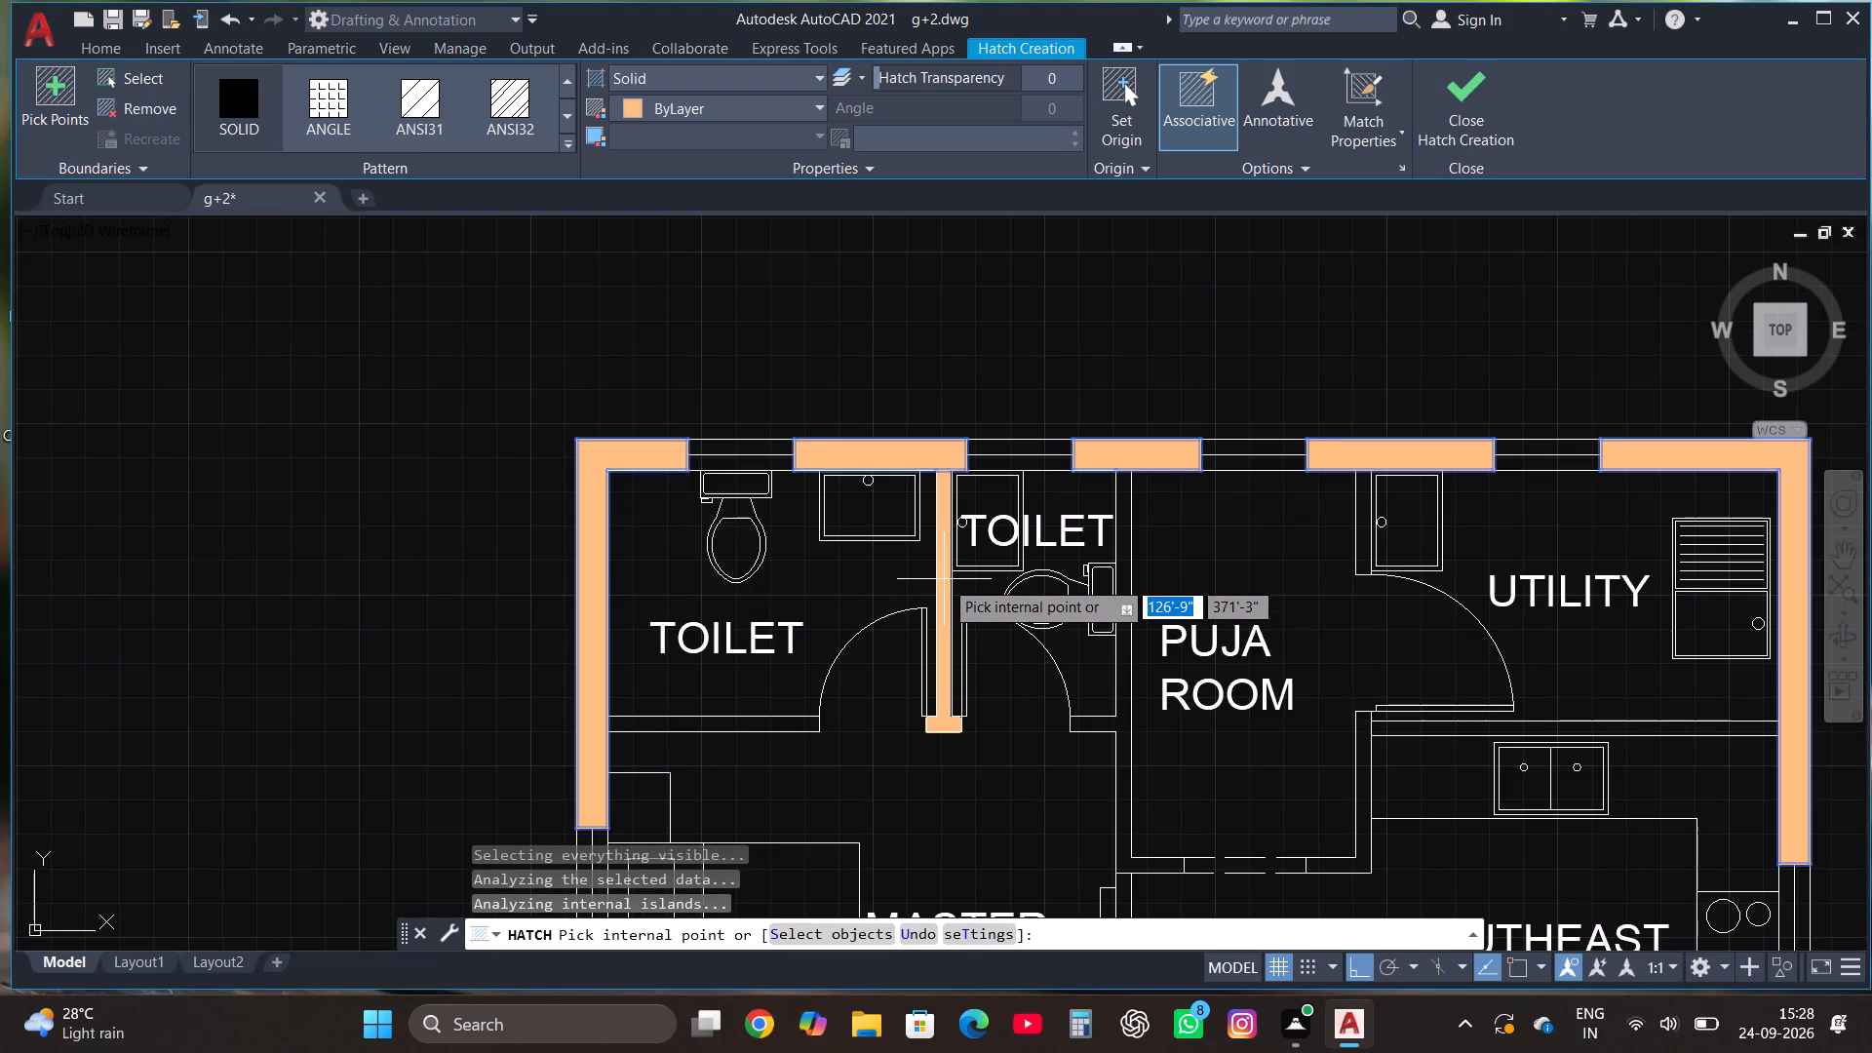
left_click(944, 579)
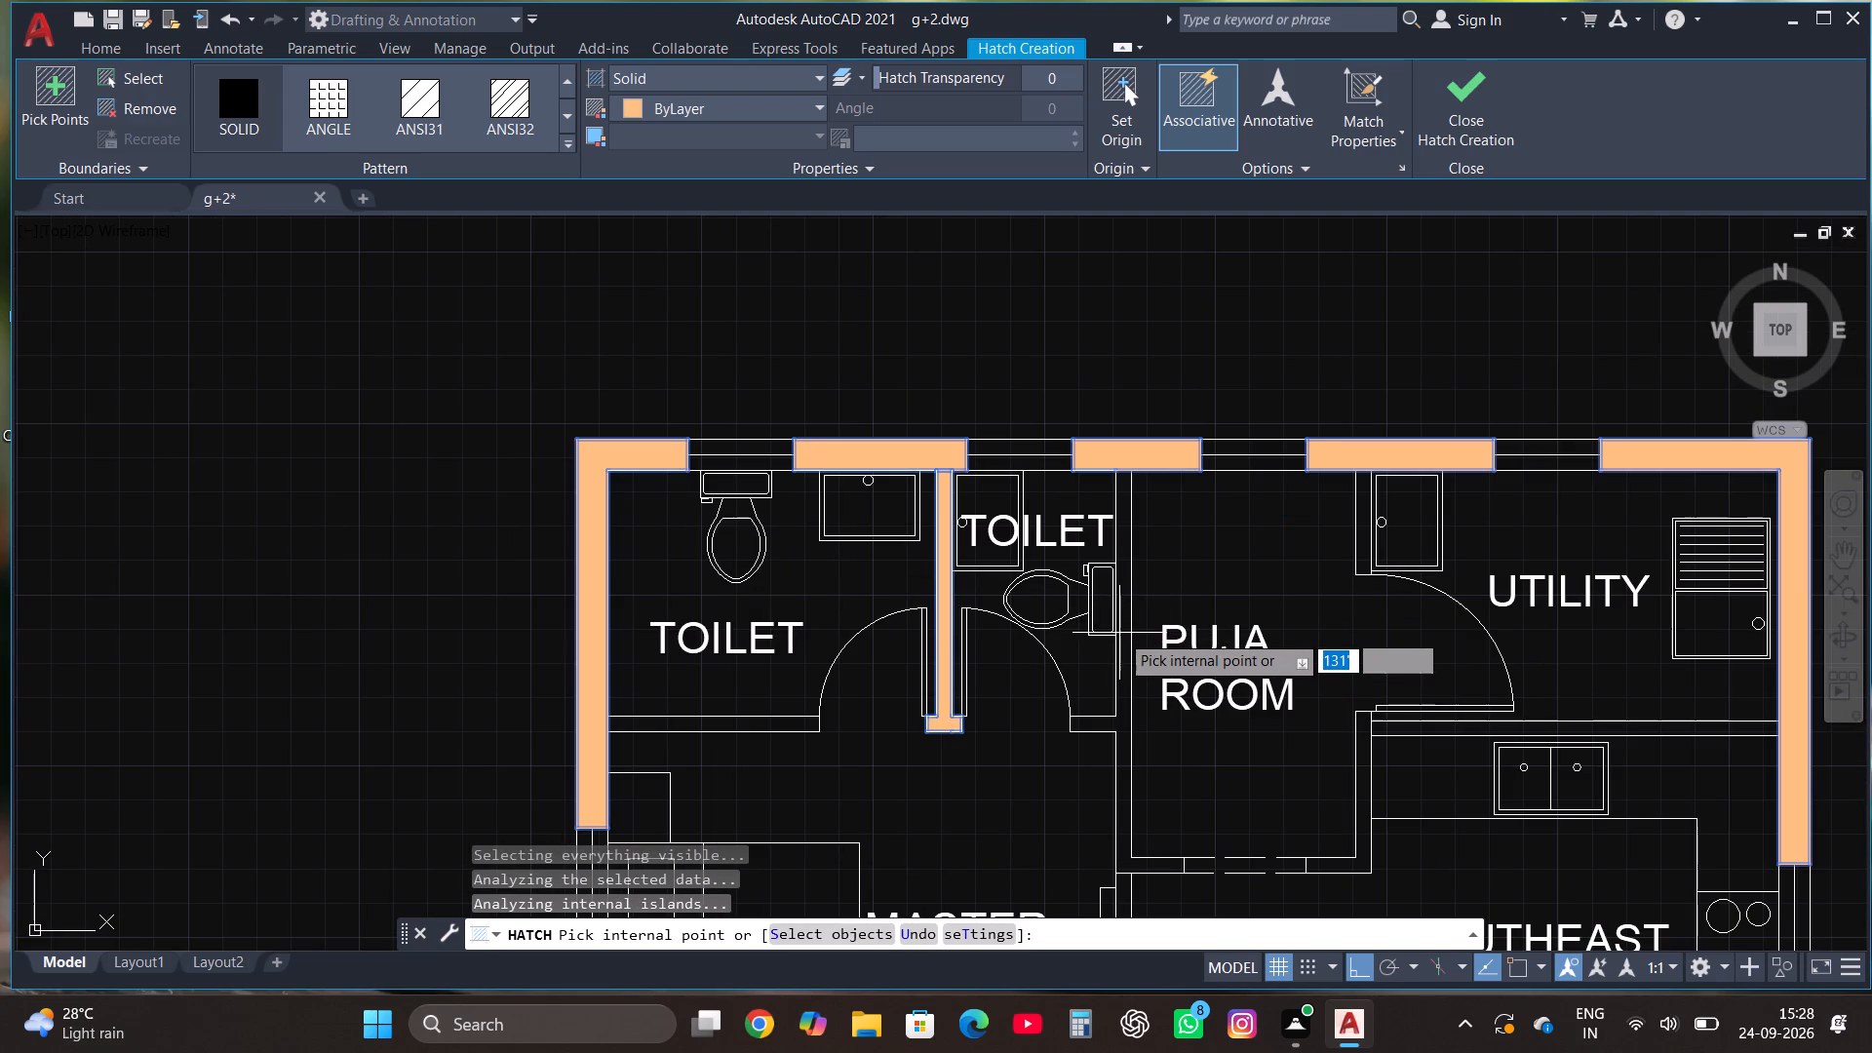
left_click(1123, 641)
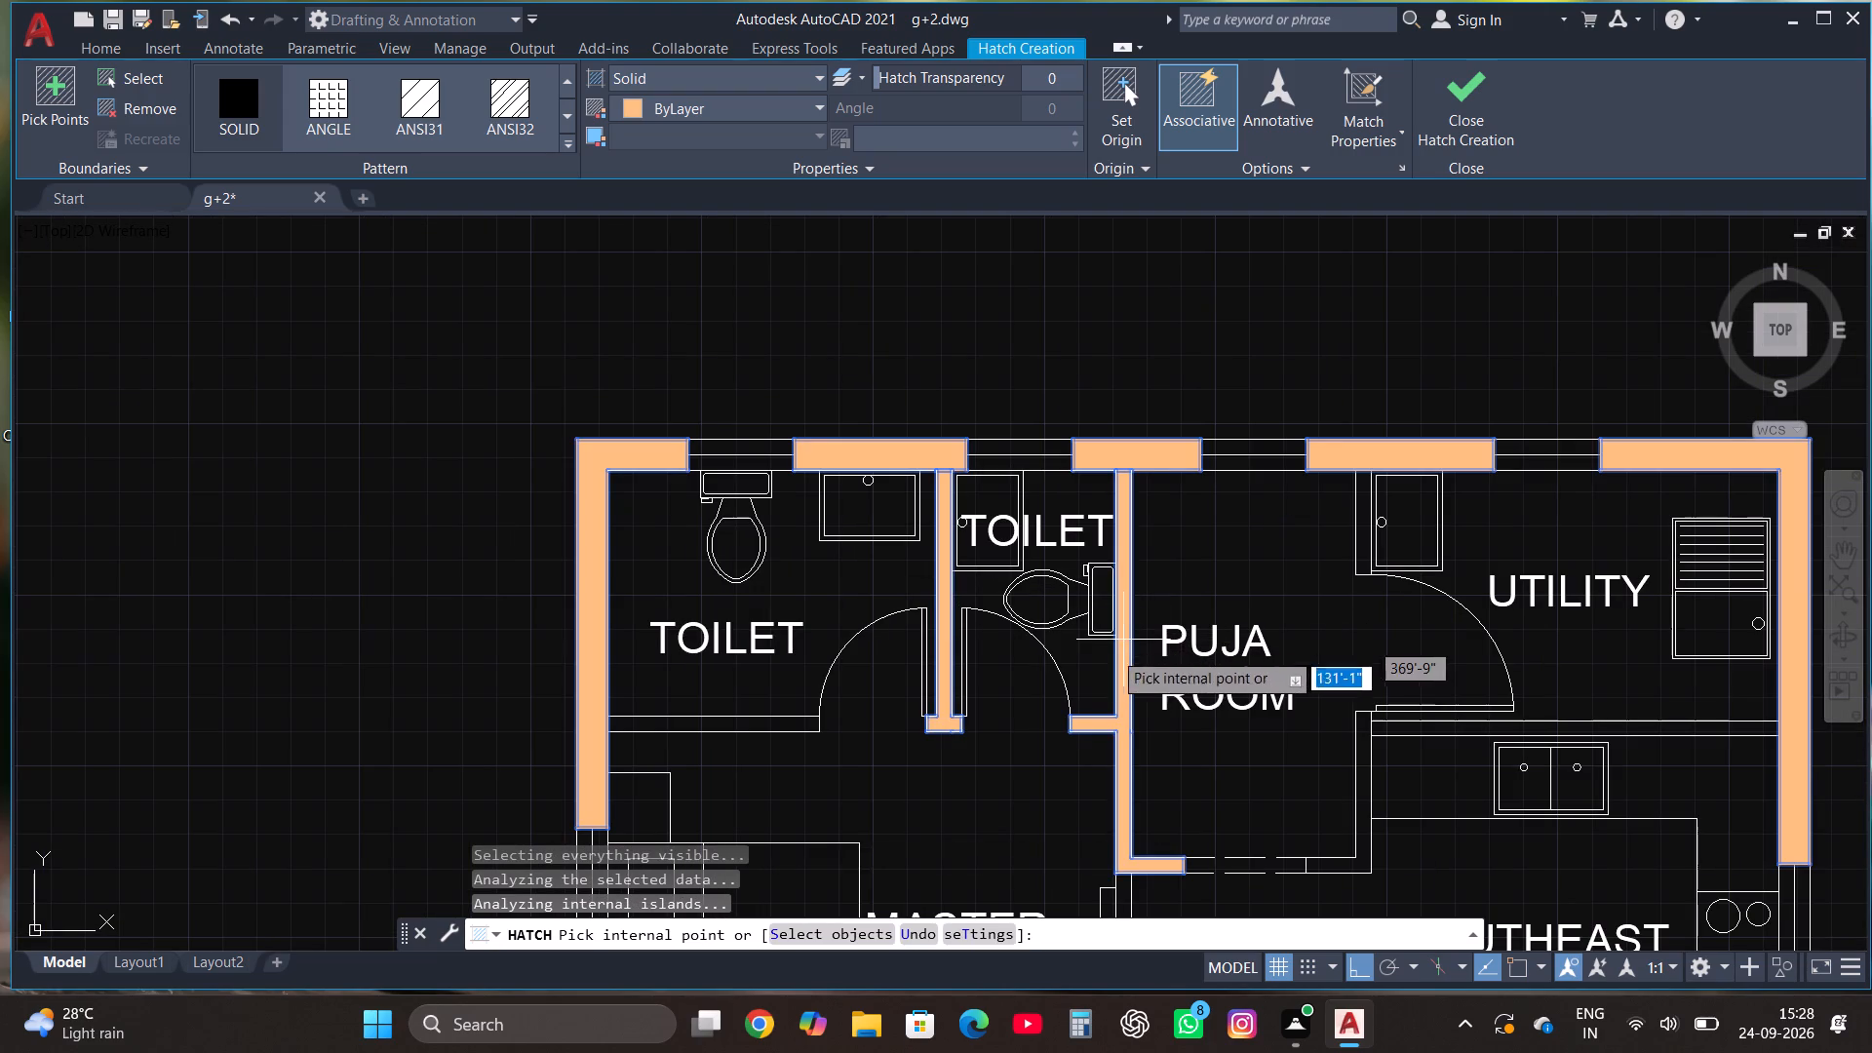
left_click(778, 722)
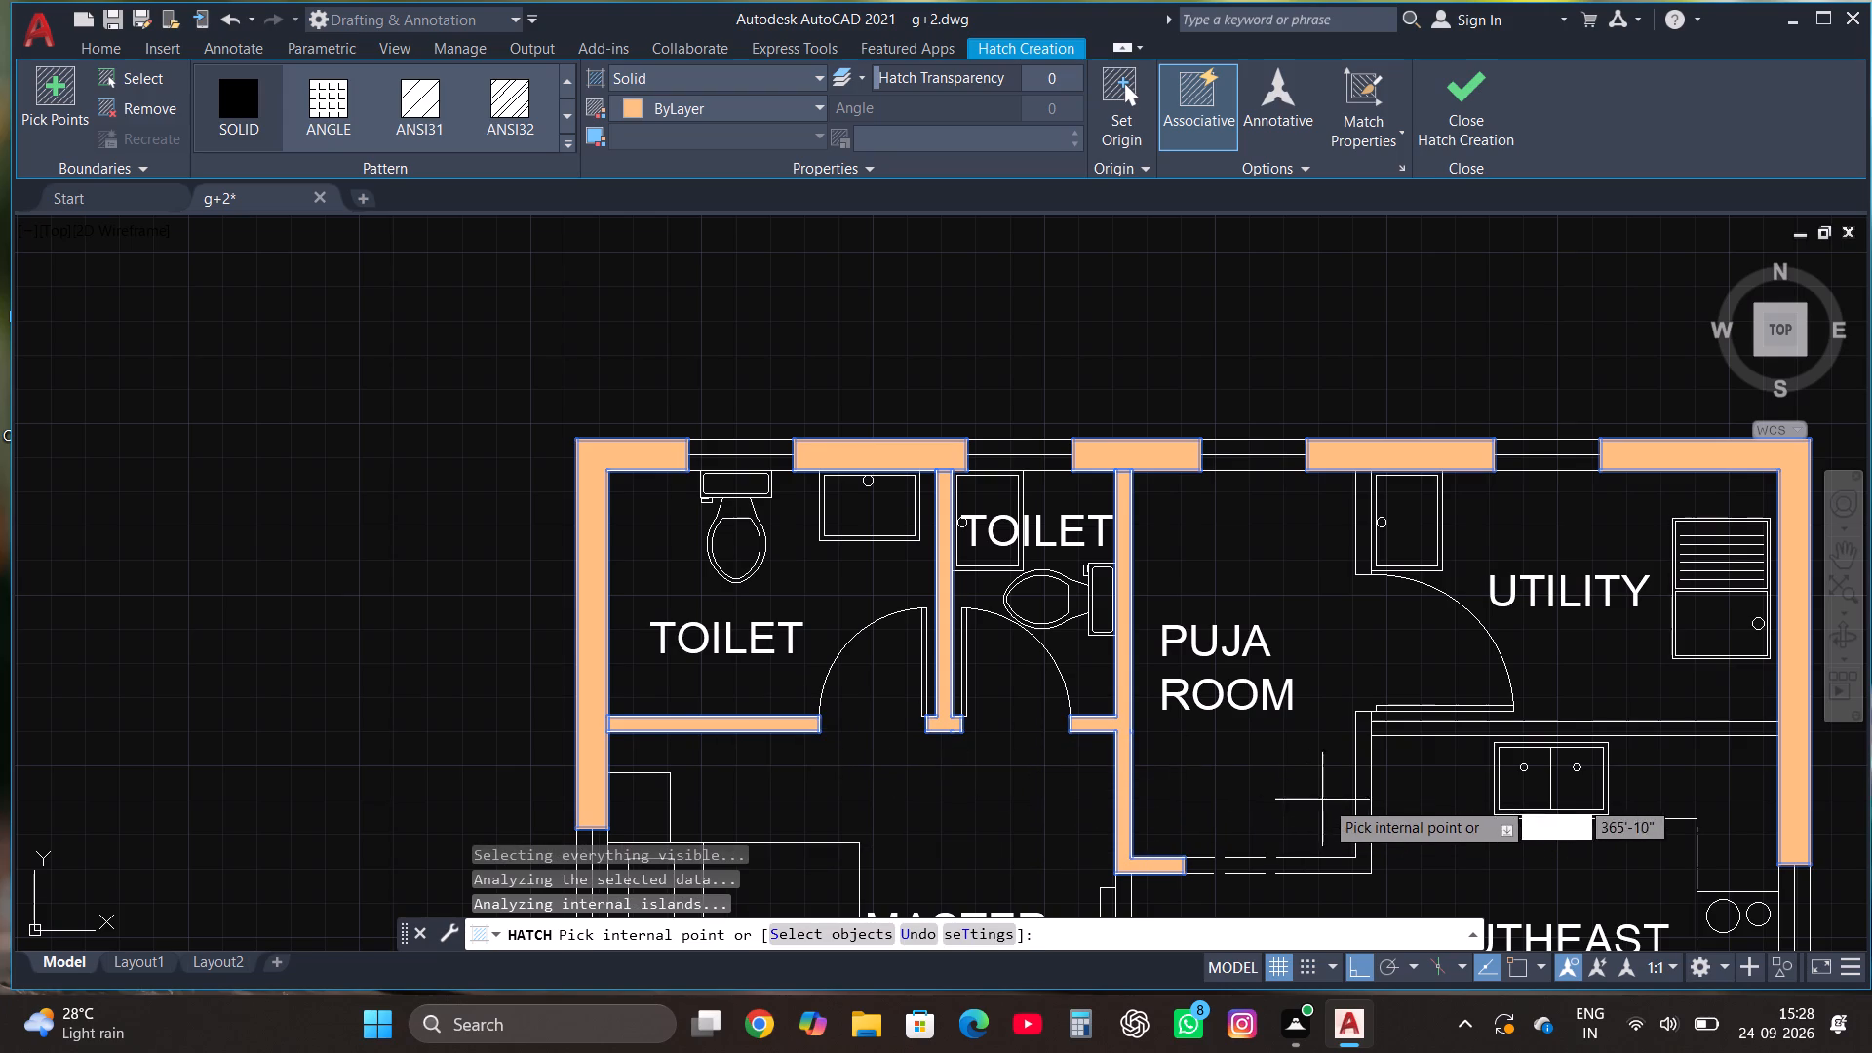
left_click(1364, 778)
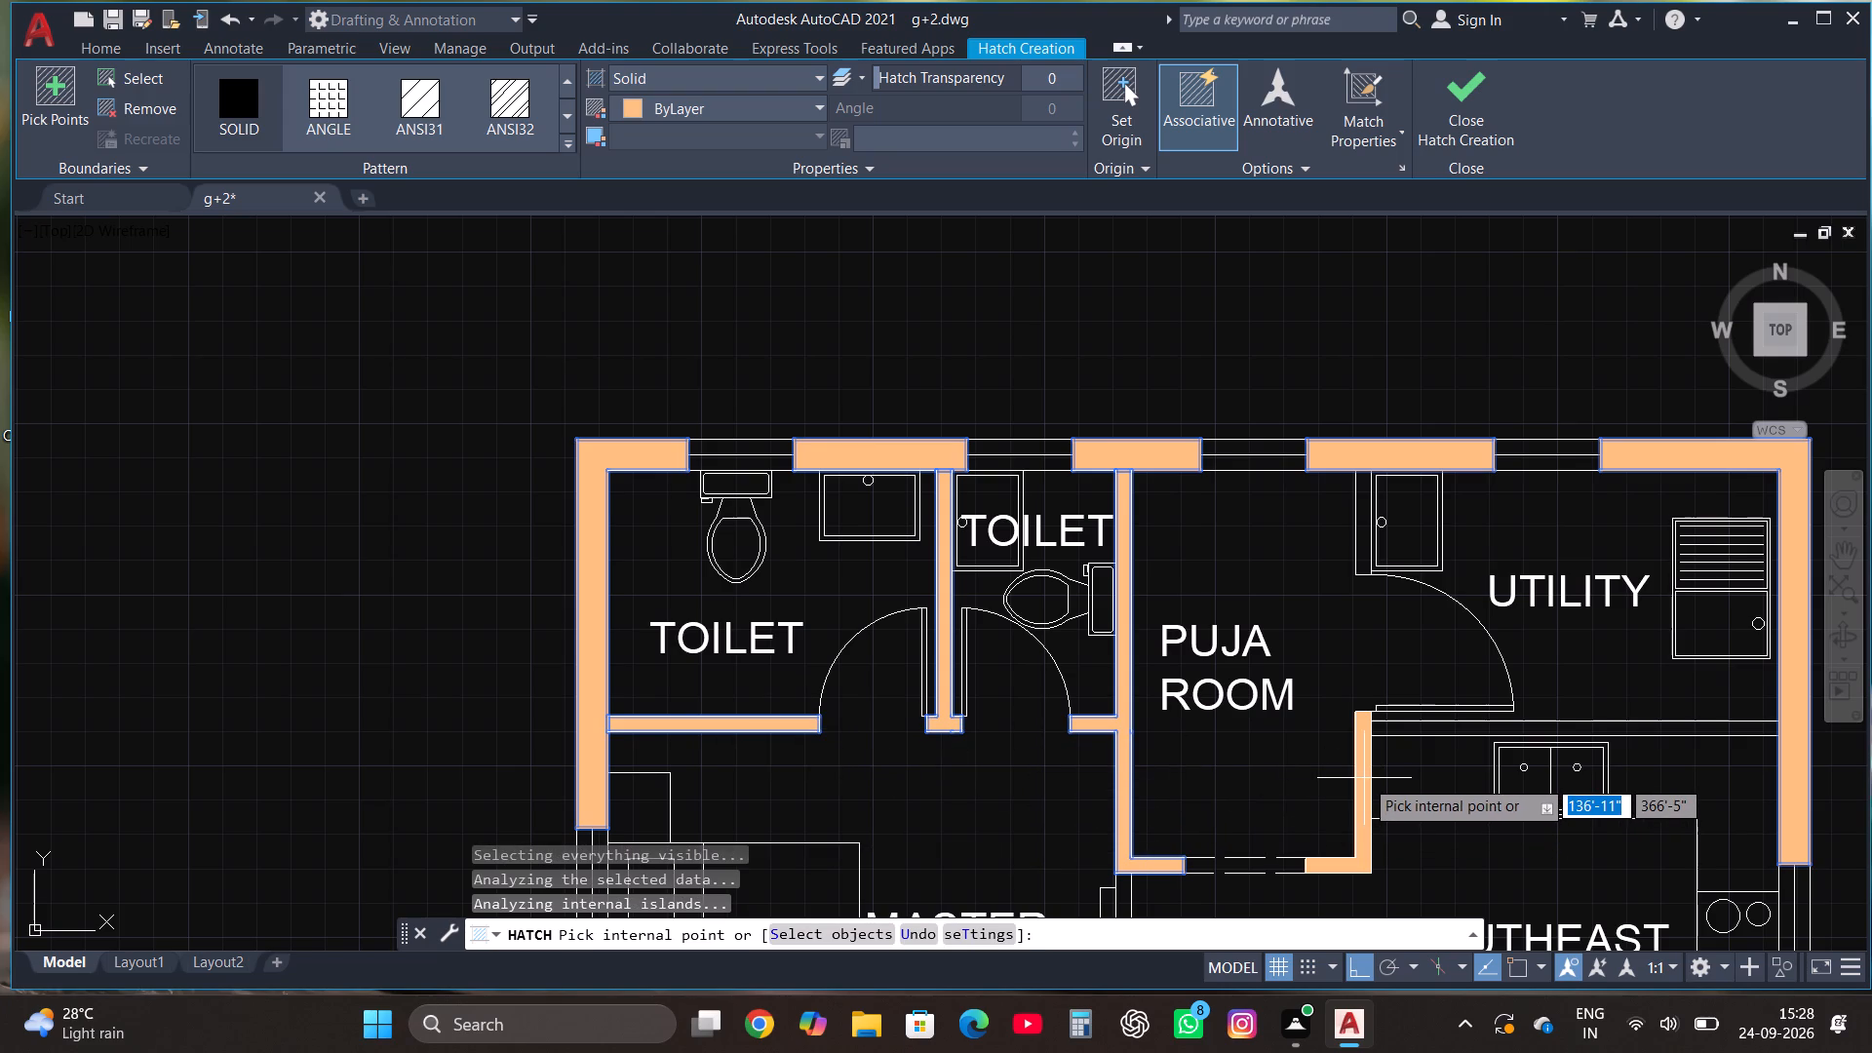
left_click(1366, 530)
scroll(1344, 699, "down", 1)
scroll(1459, 716, "up", 2)
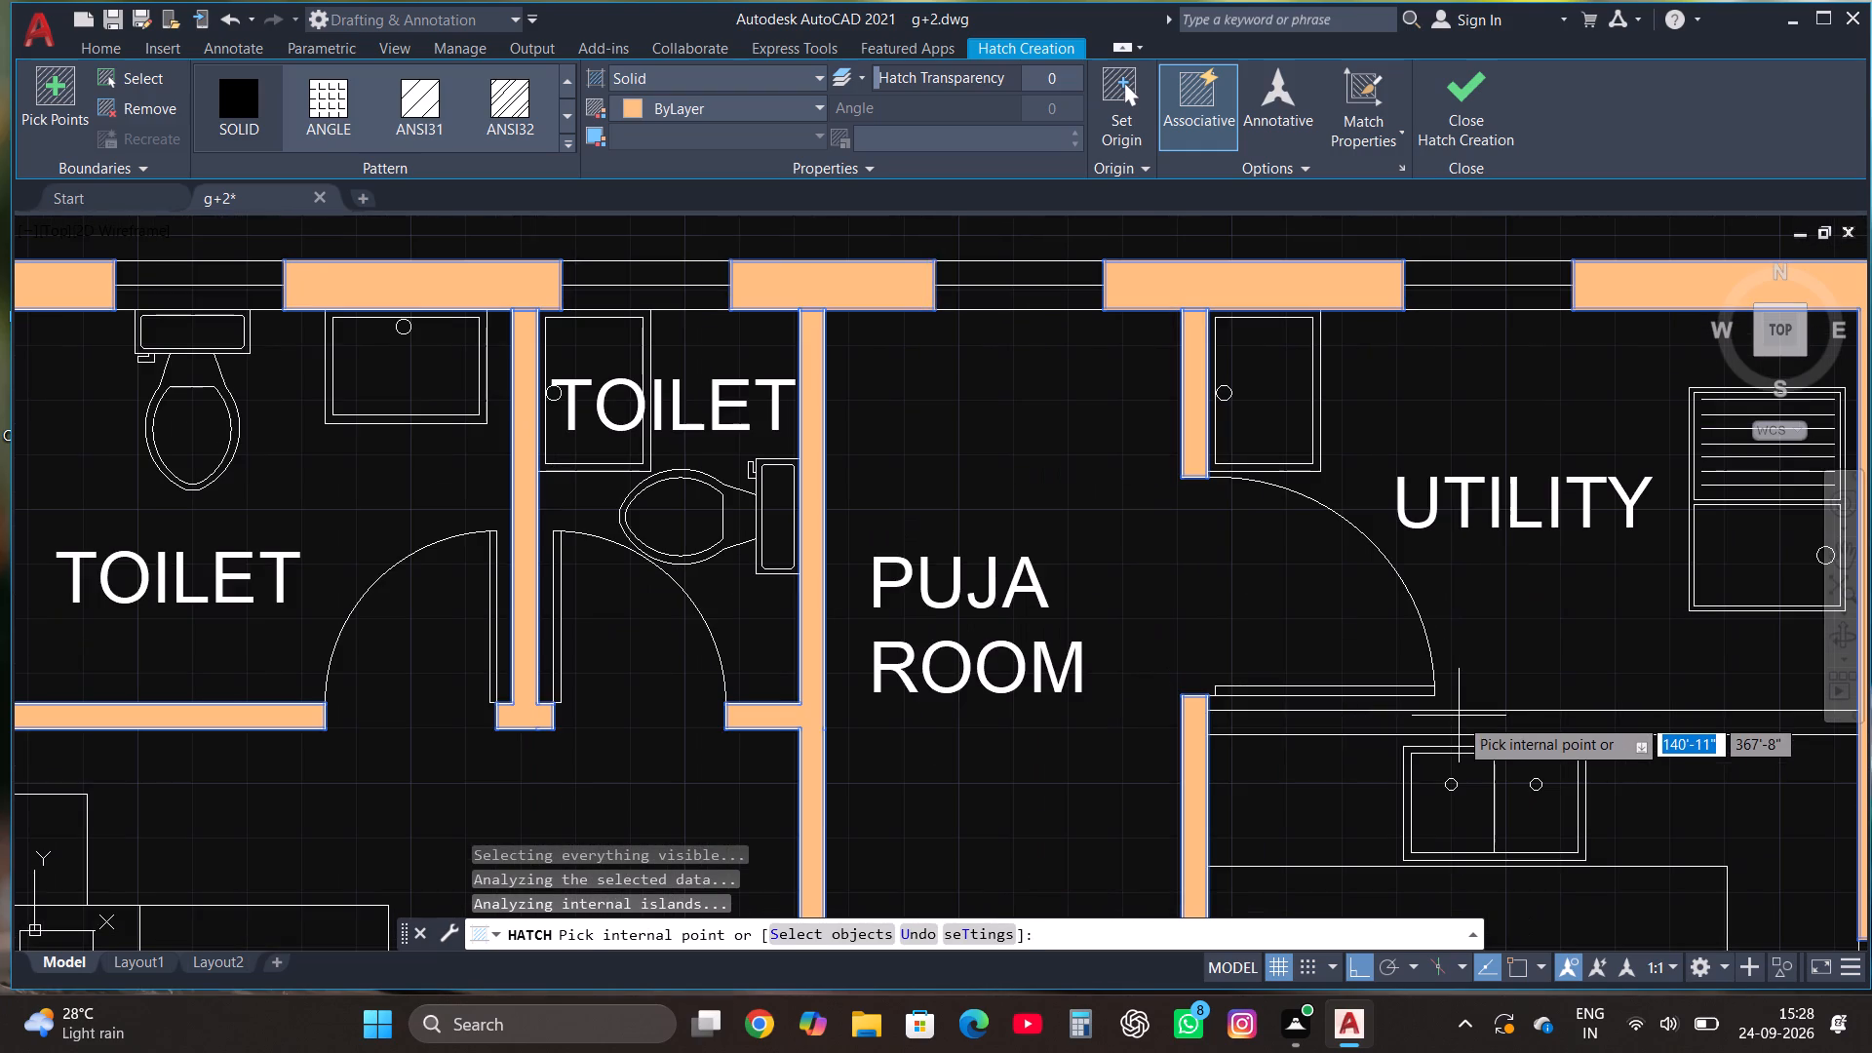
left_click(1452, 726)
Add the kitchen's south wall above the staircase and its short west wall to the solid hatch.
scroll(1214, 459, "down", 3)
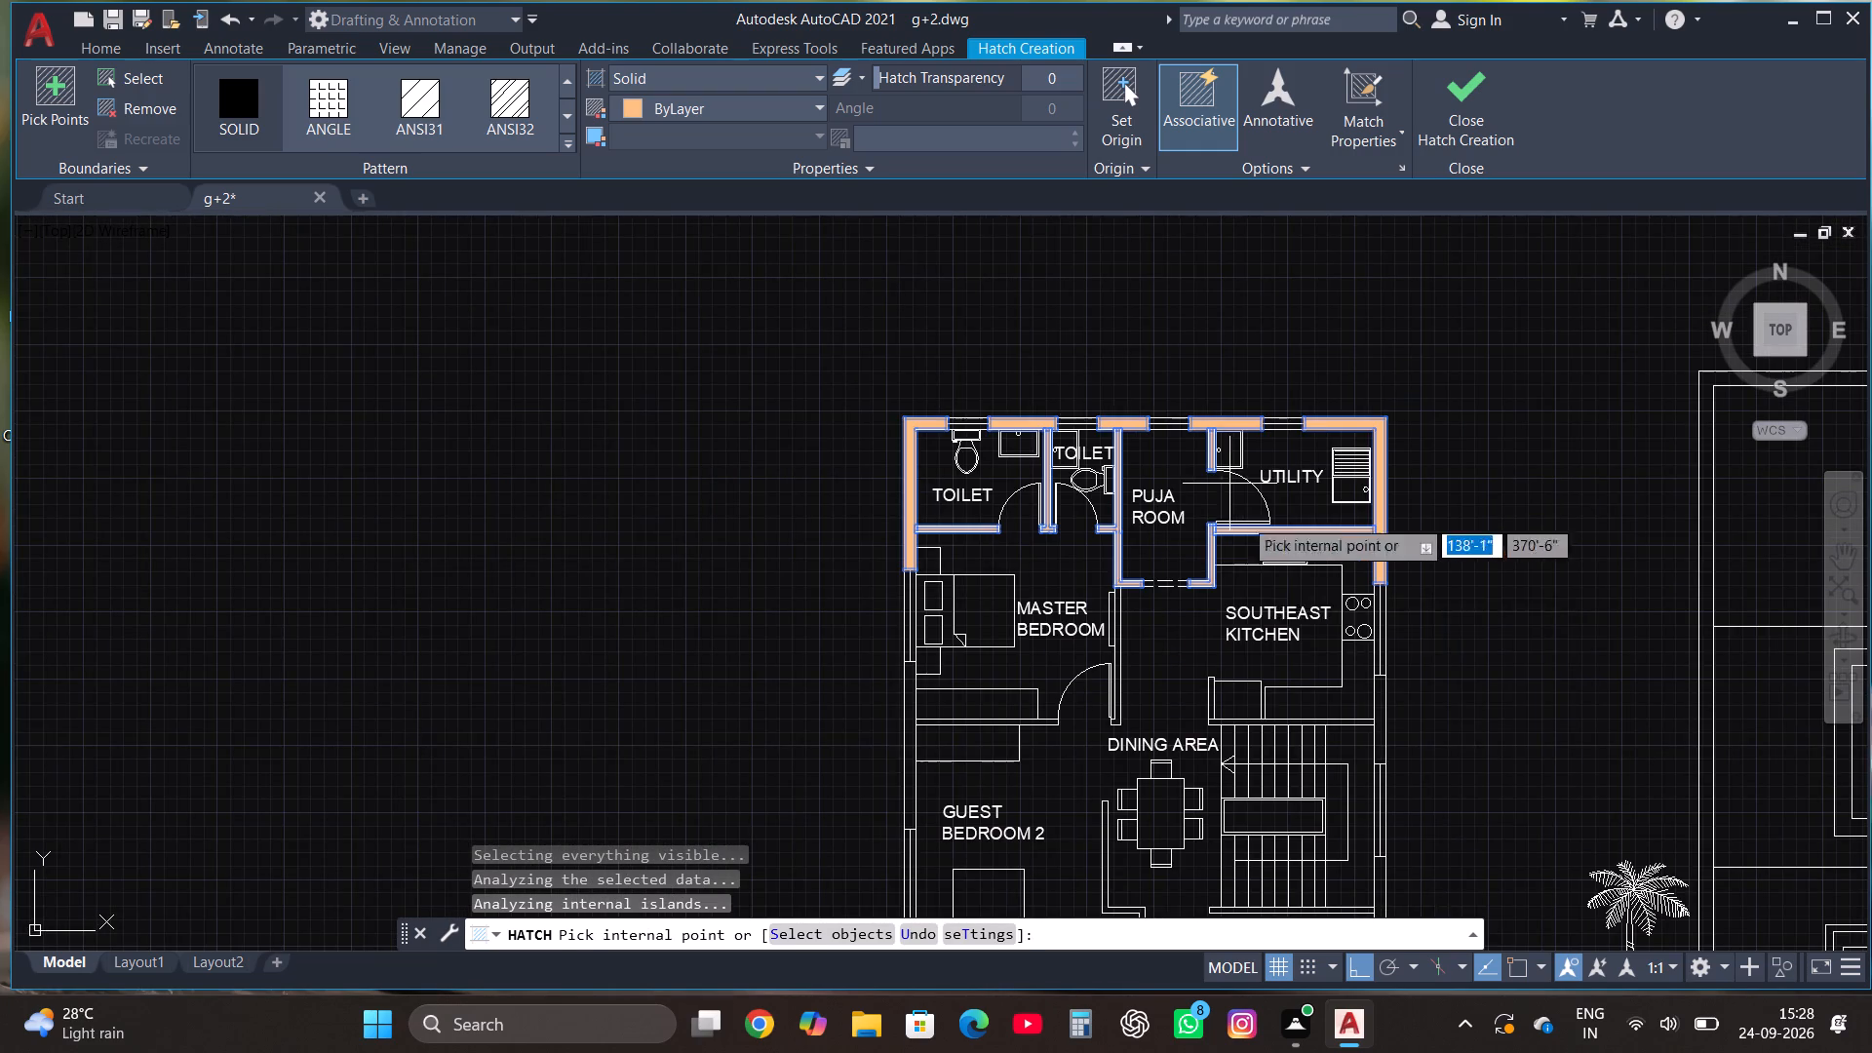
scroll(1247, 742, "up", 3)
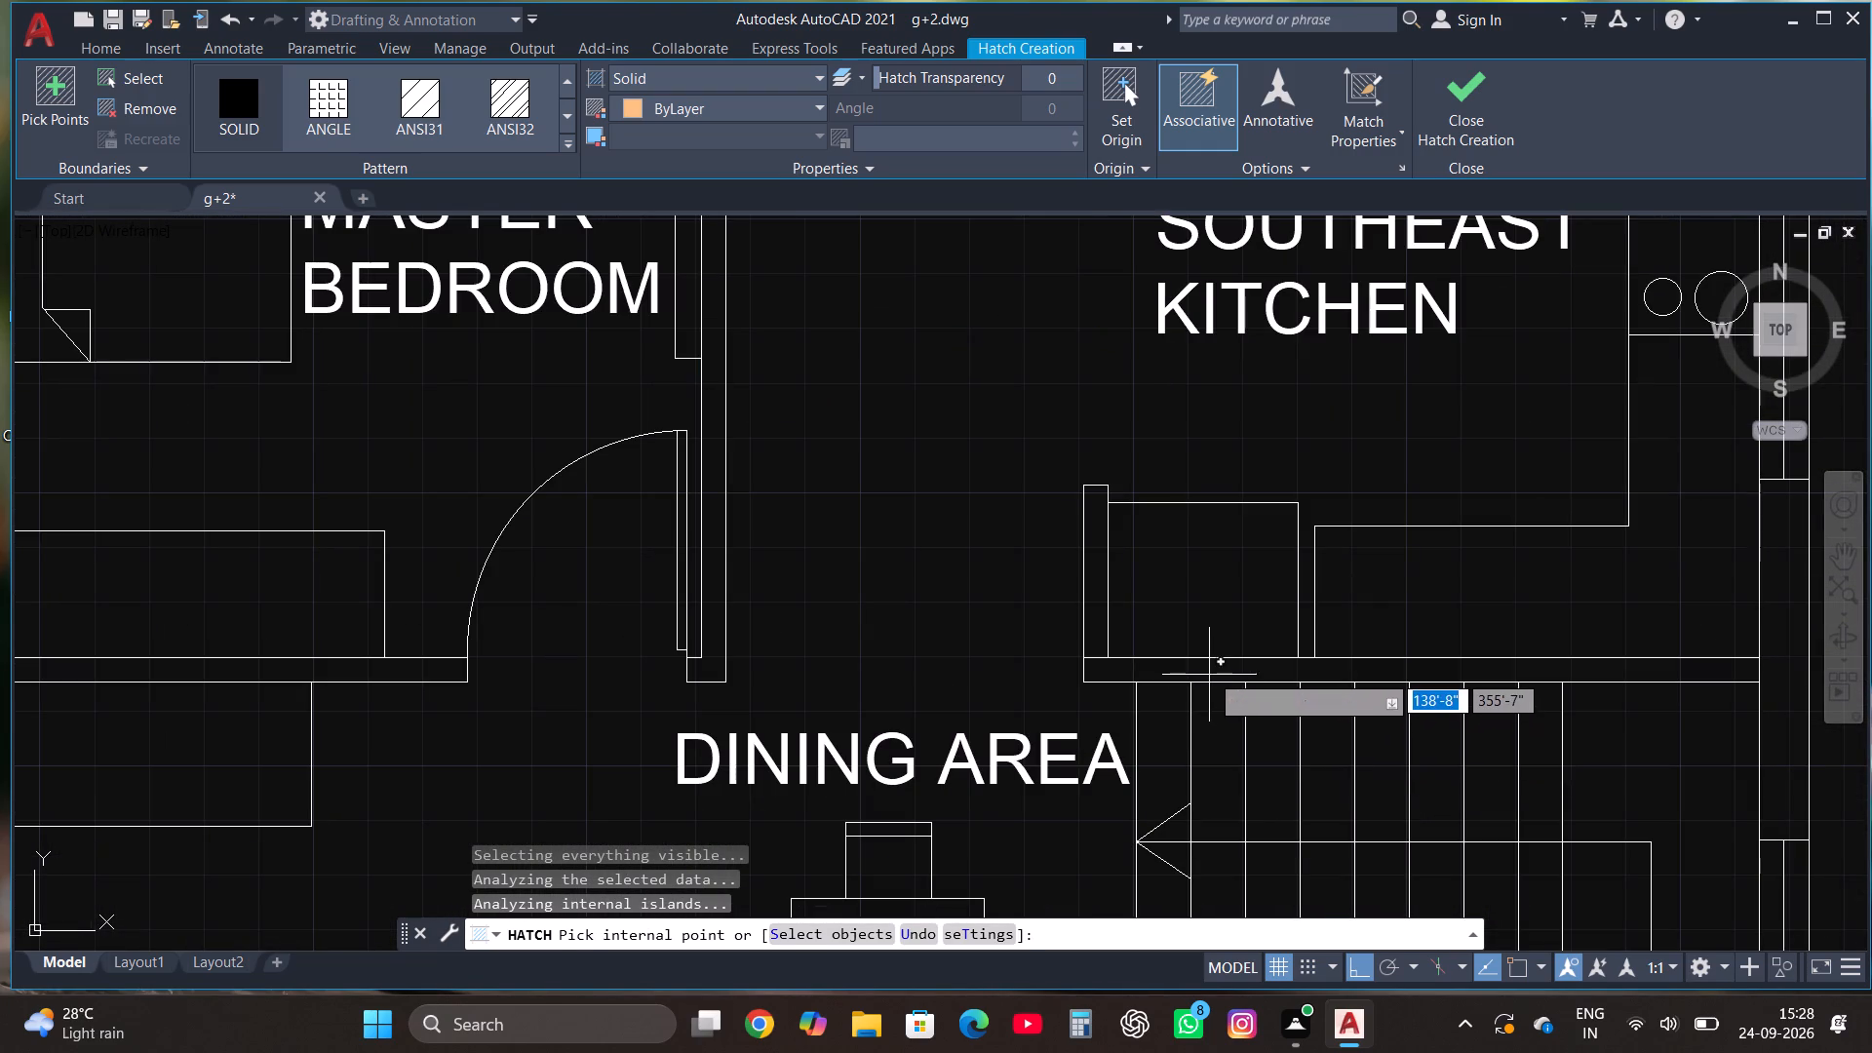
left_click(1208, 673)
left_click(1101, 595)
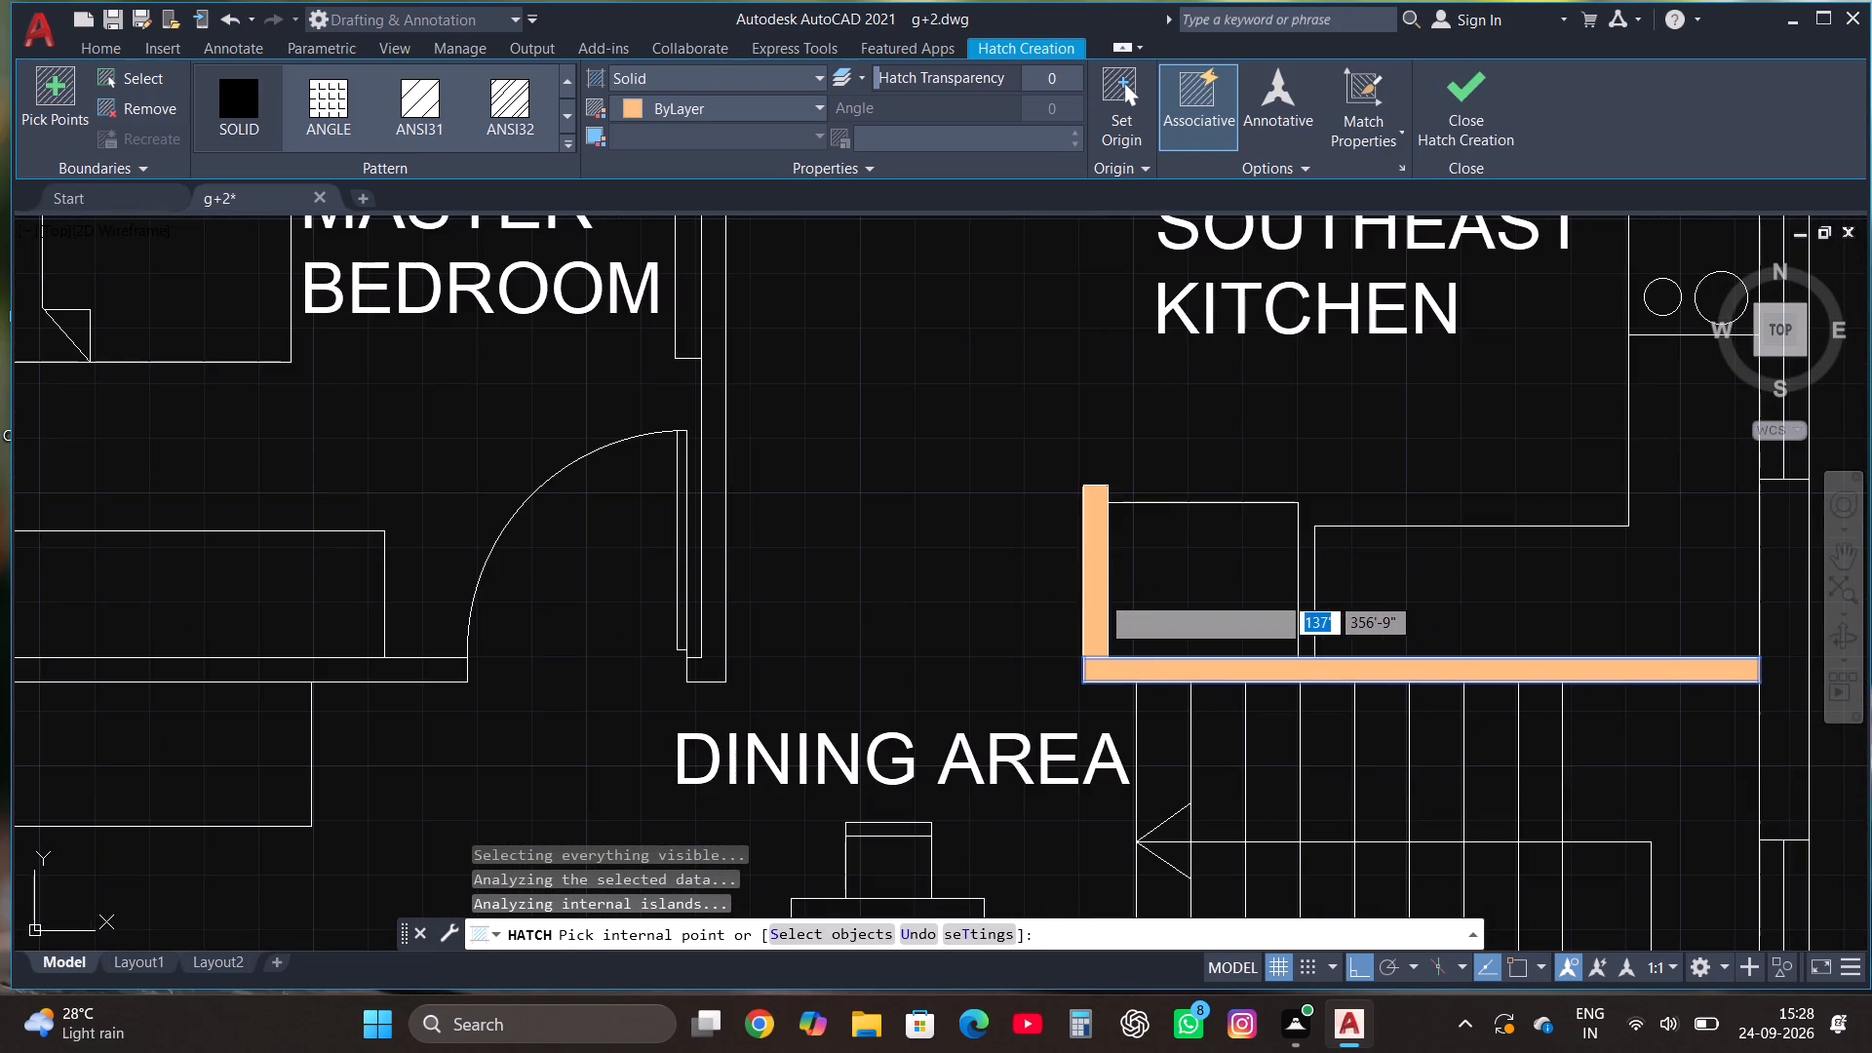
Try to add the master bedroom's east wall beside the door to the hatch, and finish the Hatch command.
left_click(714, 631)
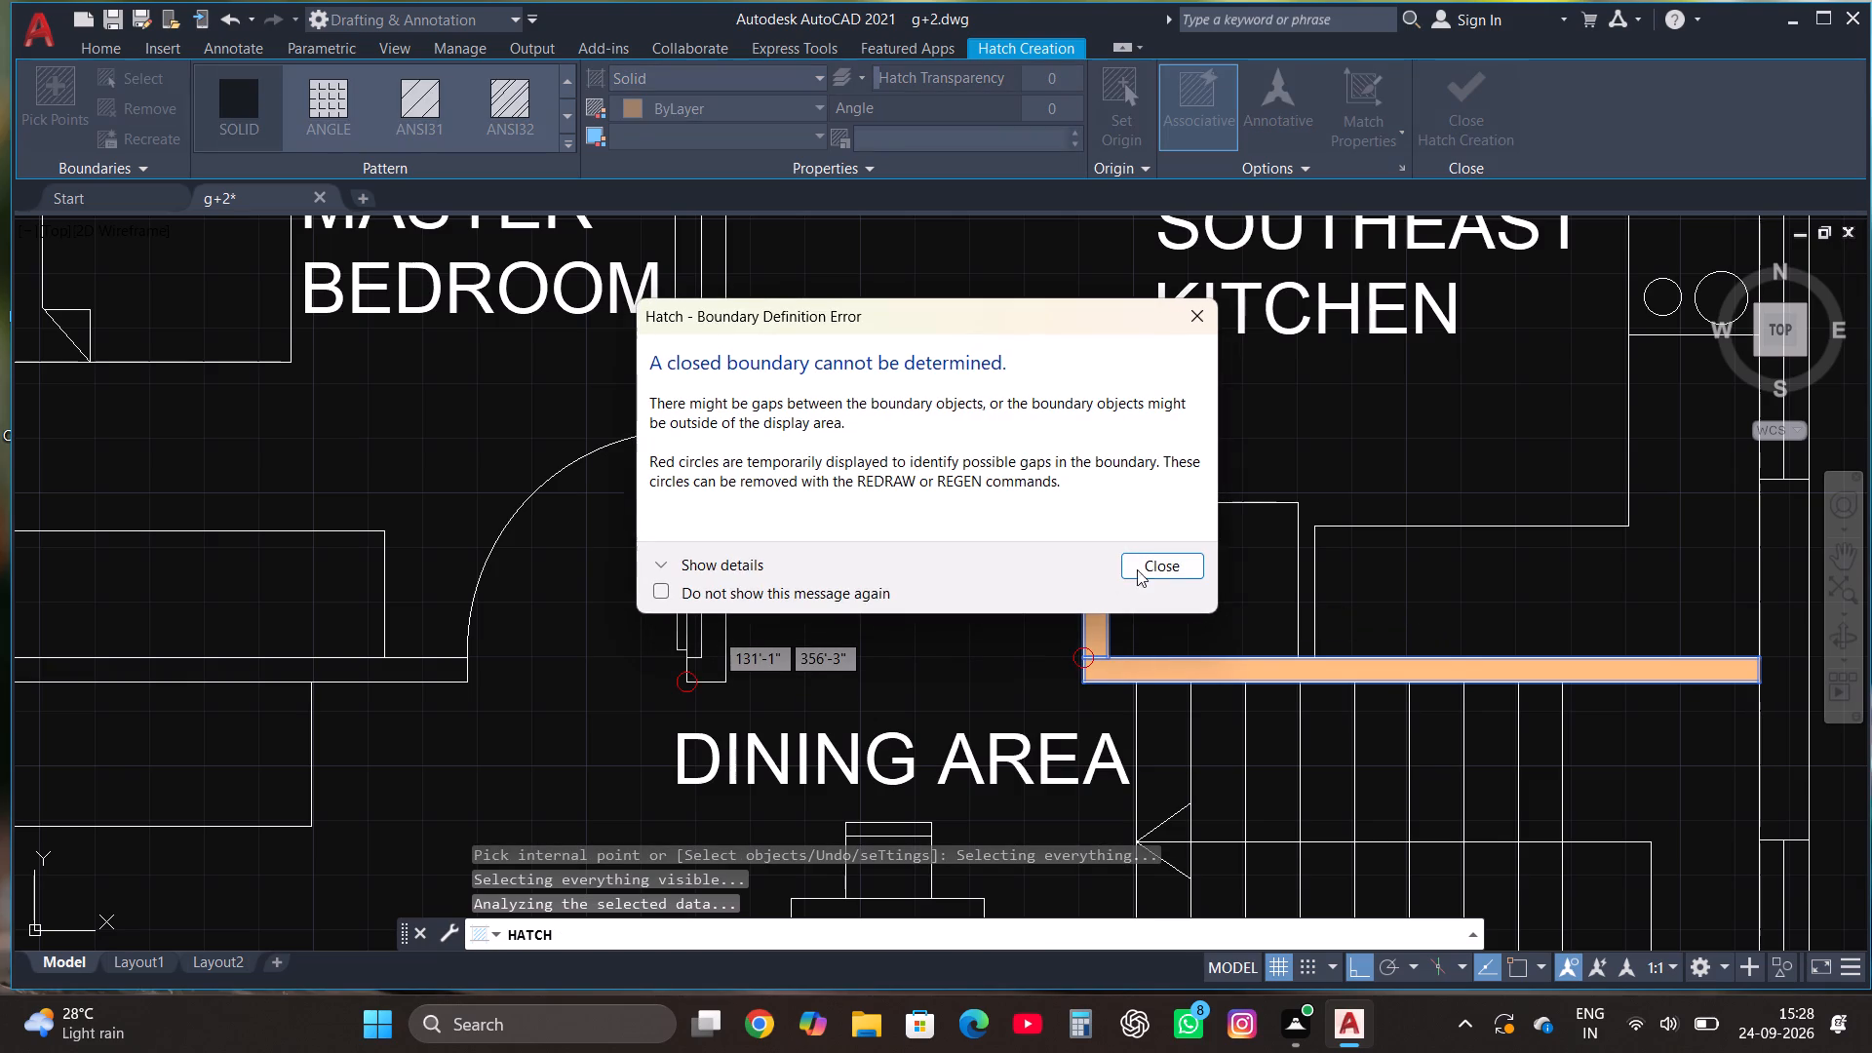
left_click(1150, 567)
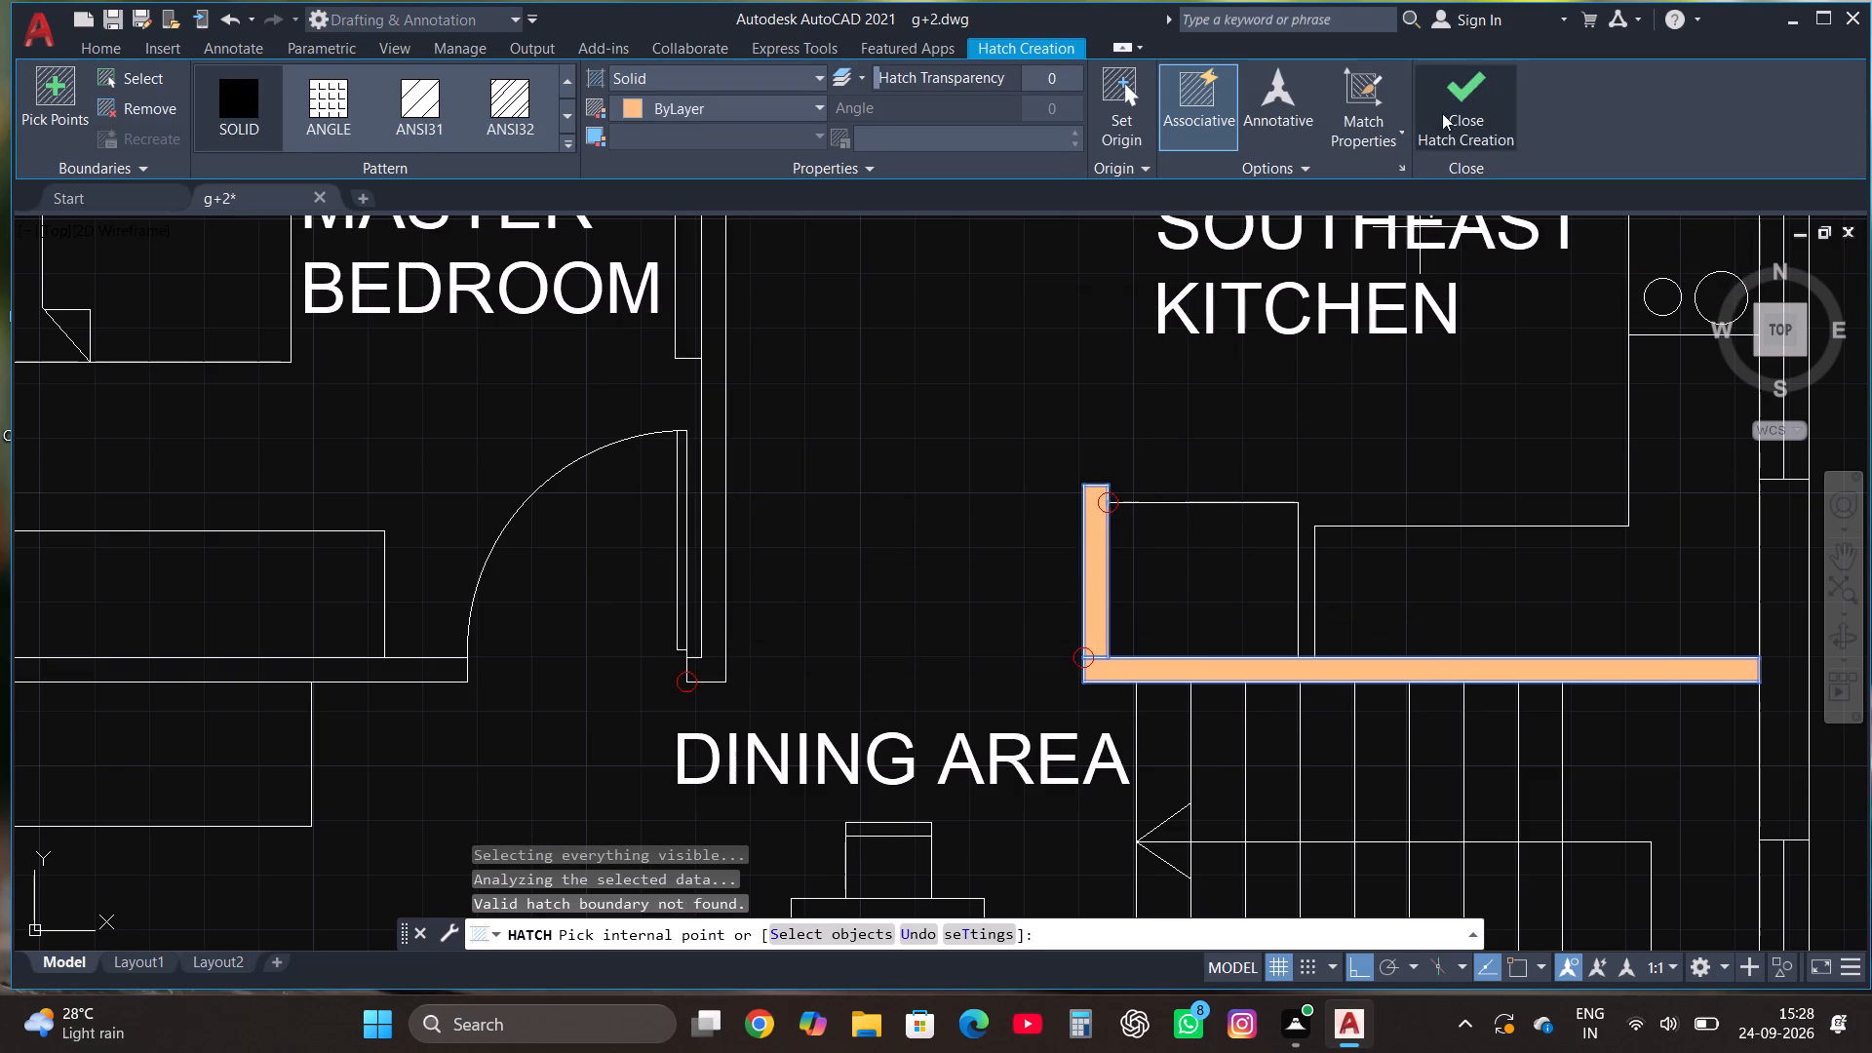
left_click(1464, 82)
Examine the wall ends around the master bedroom door for gaps in the hatch boundary.
scroll(1303, 694, "down", 1)
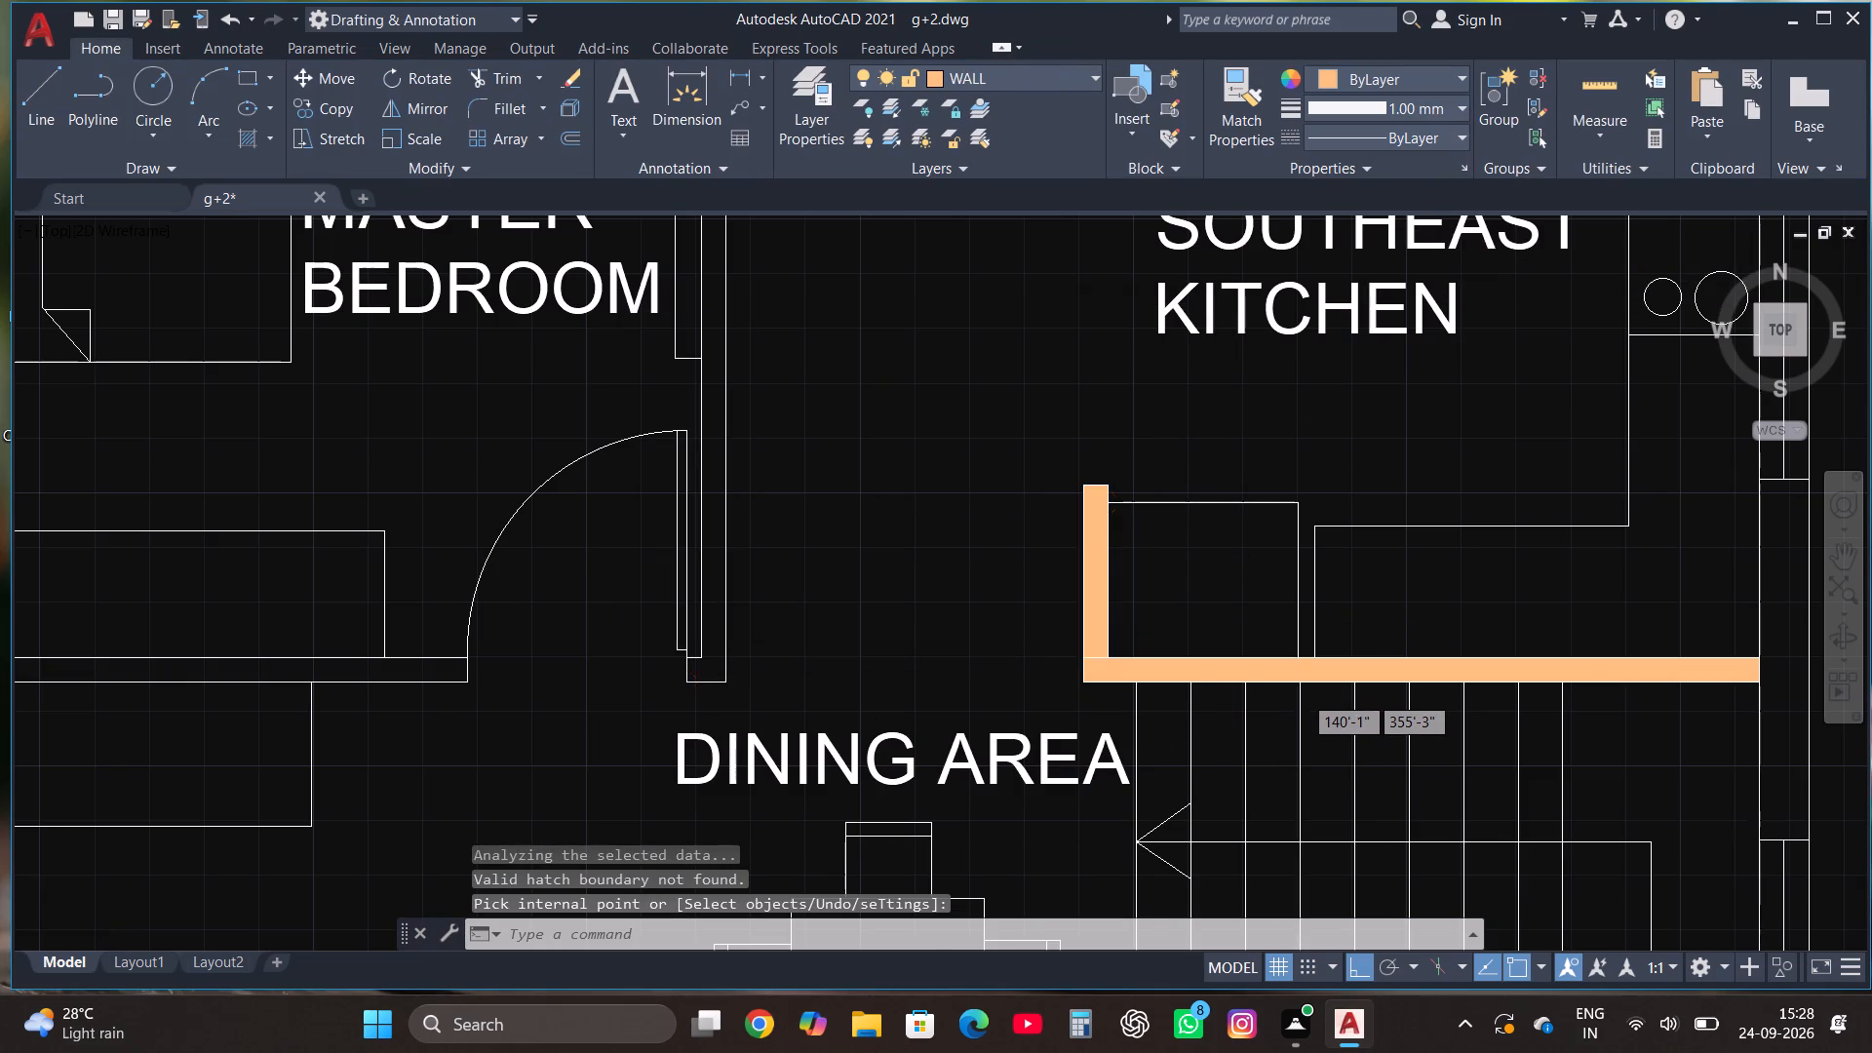
scroll(1303, 694, "down", 2)
scroll(979, 709, "up", 2)
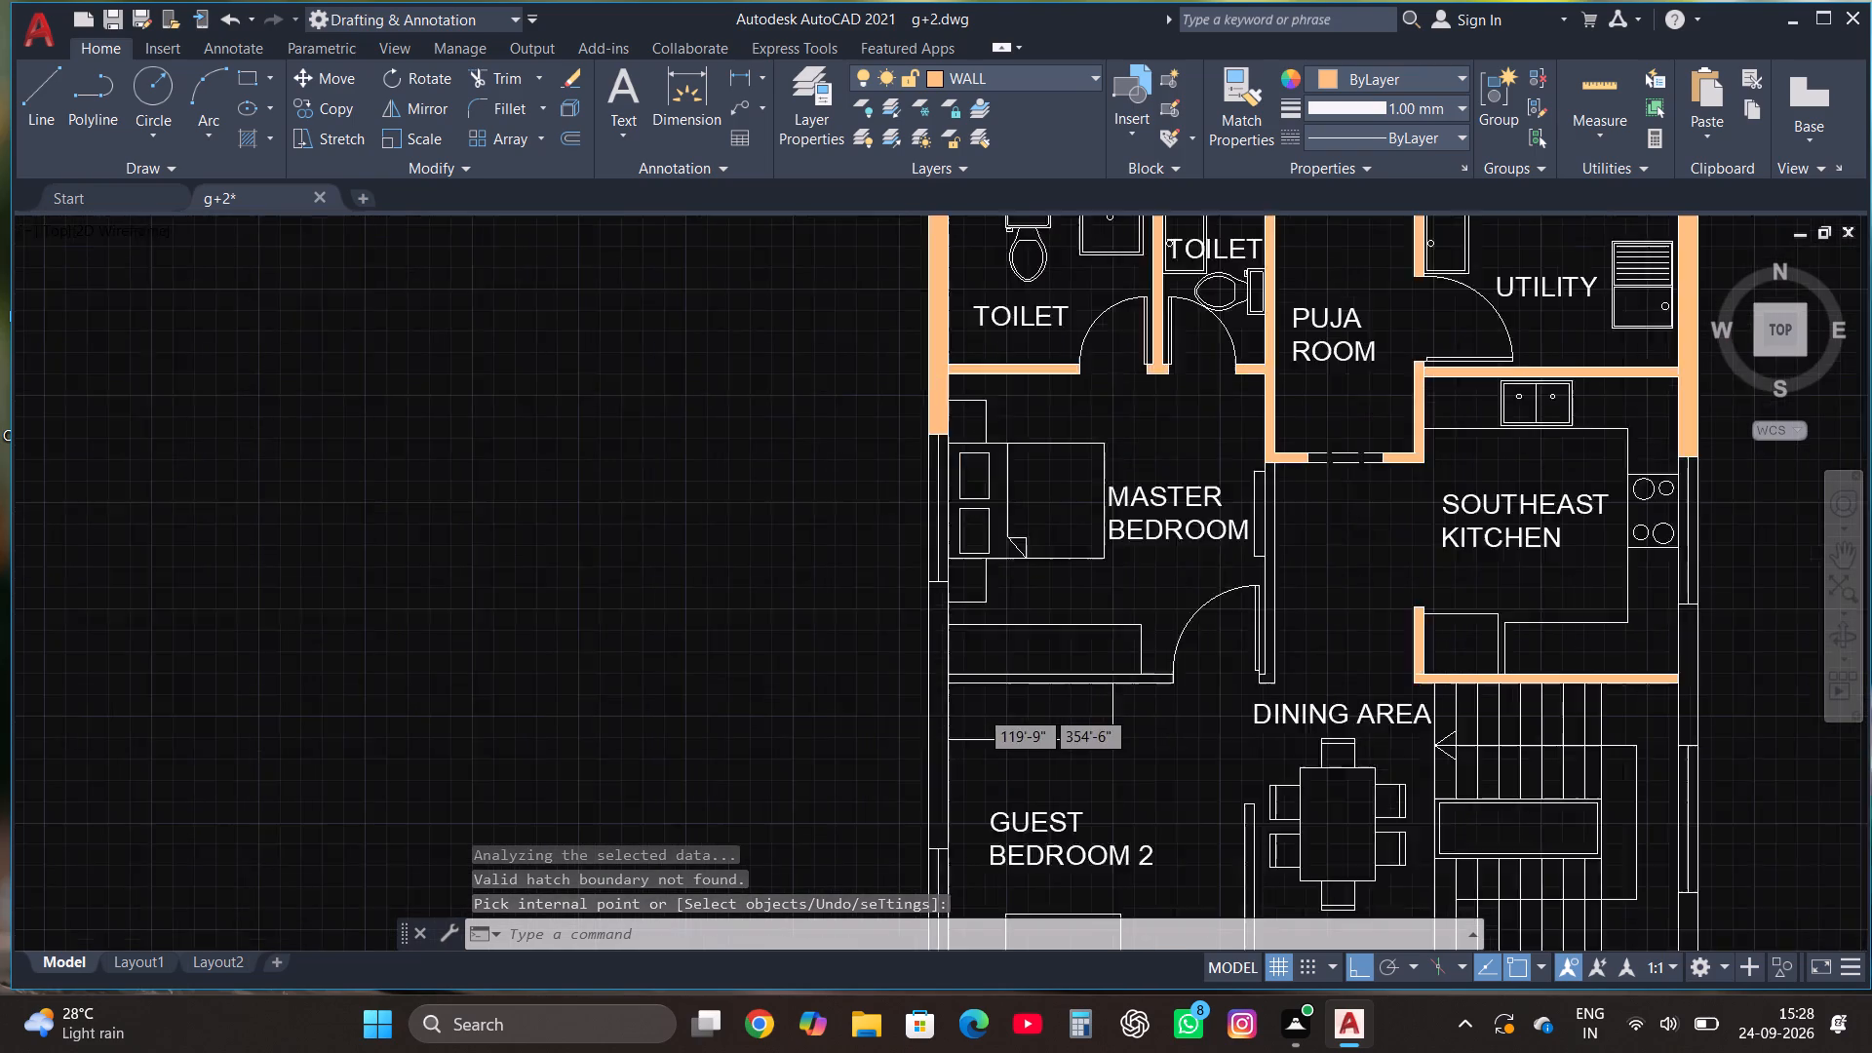
scroll(1450, 663, "up", 4)
scroll(1316, 740, "up", 3)
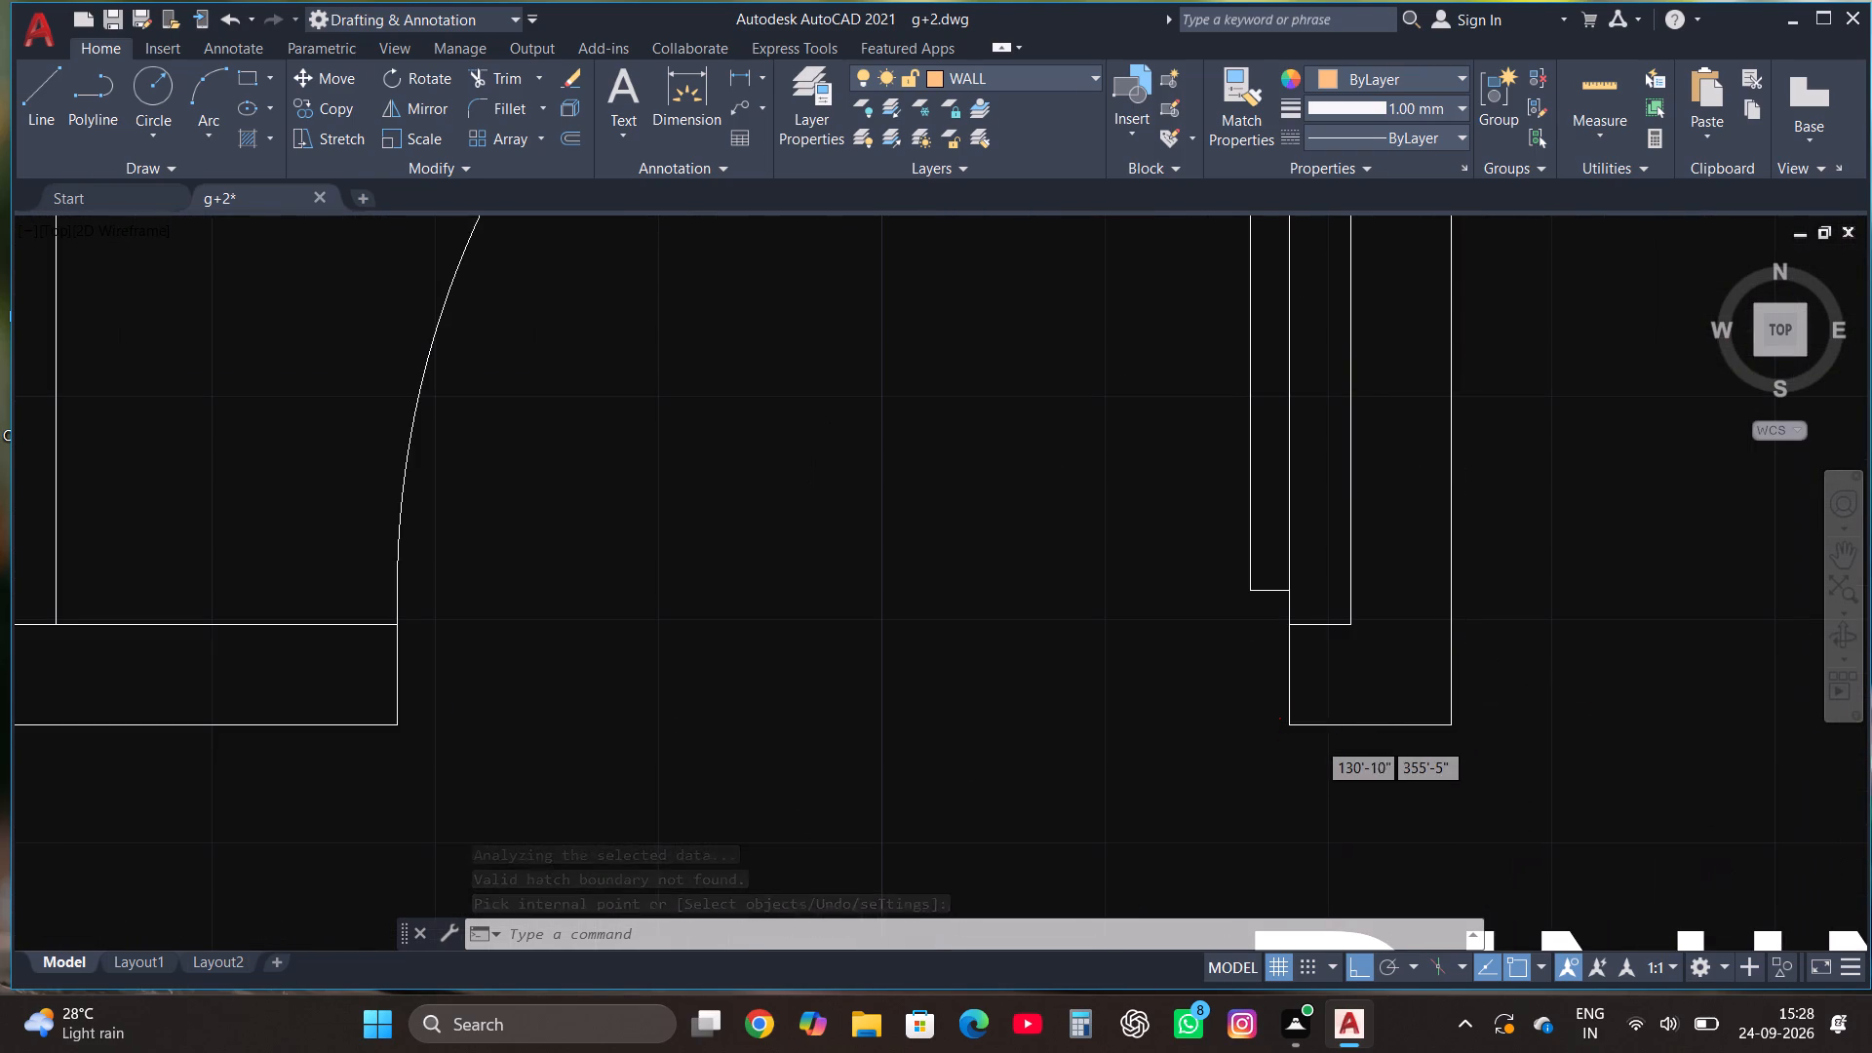
scroll(1136, 674, "up", 5)
scroll(1068, 737, "down", 12)
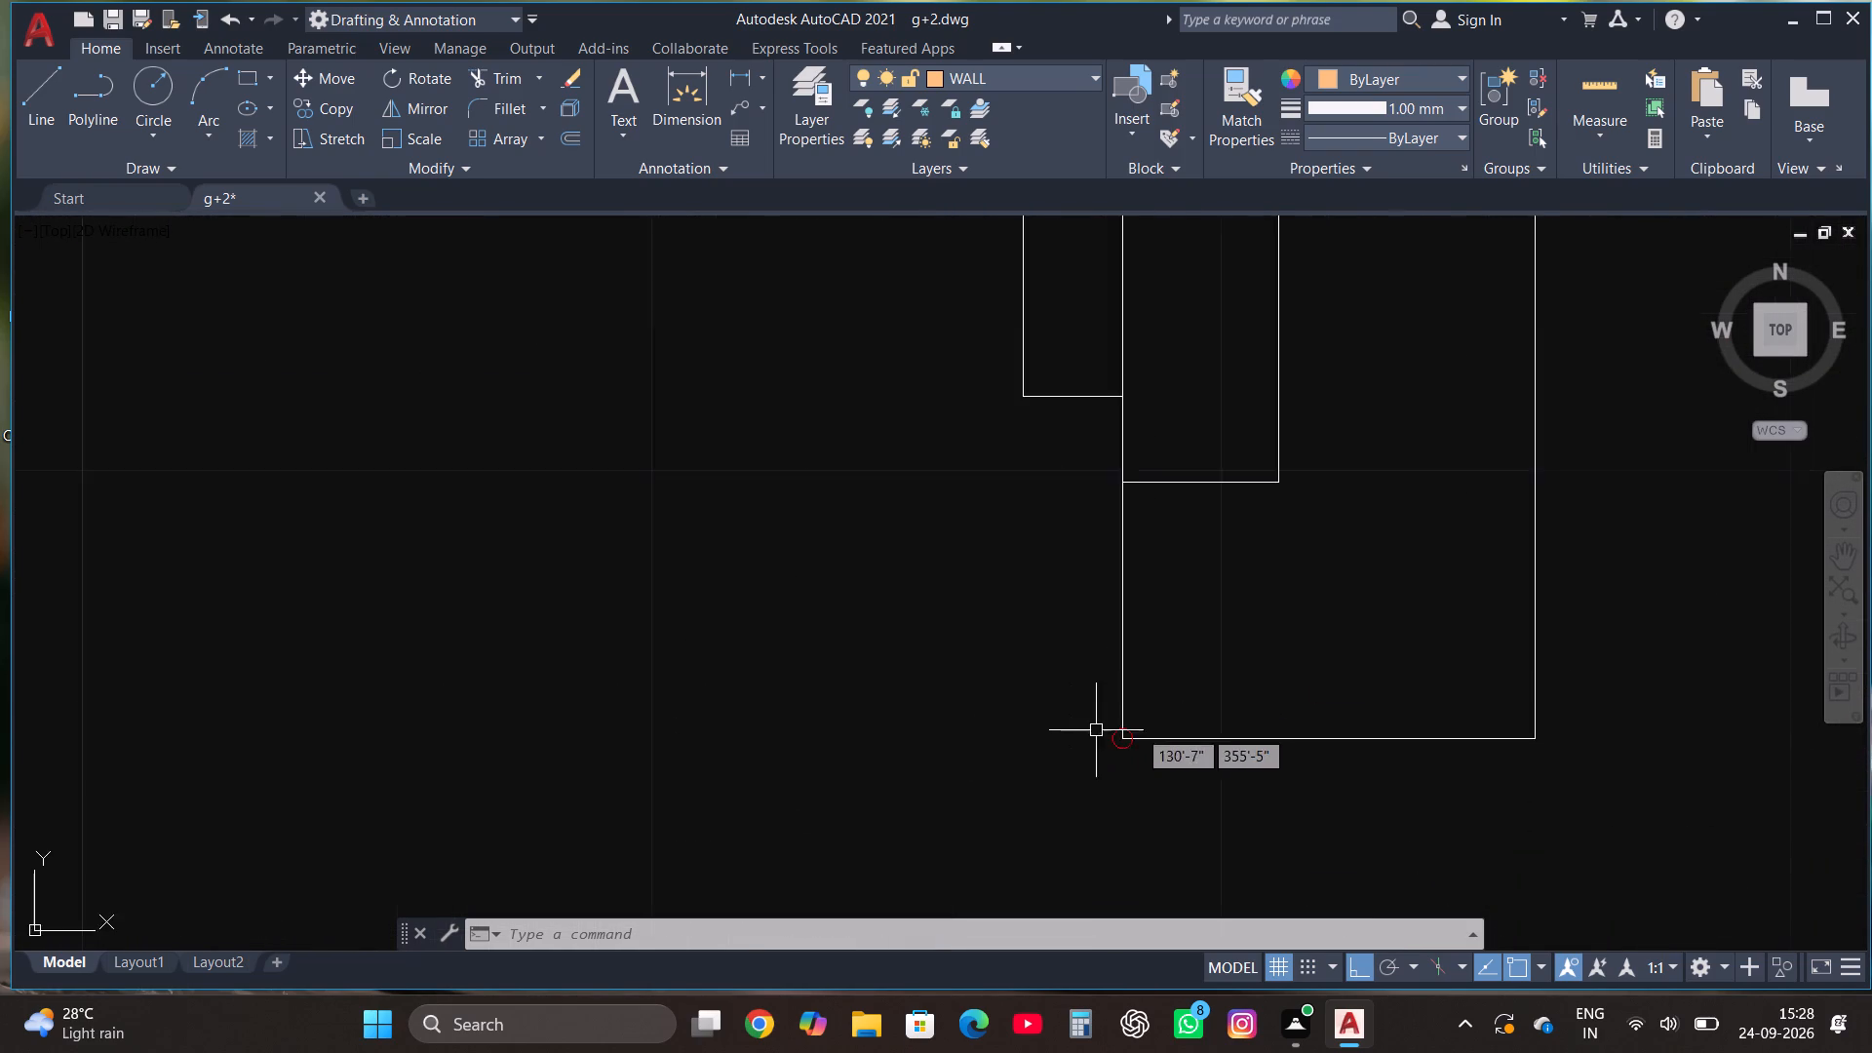
scroll(1197, 715, "down", 13)
scroll(1311, 715, "up", 2)
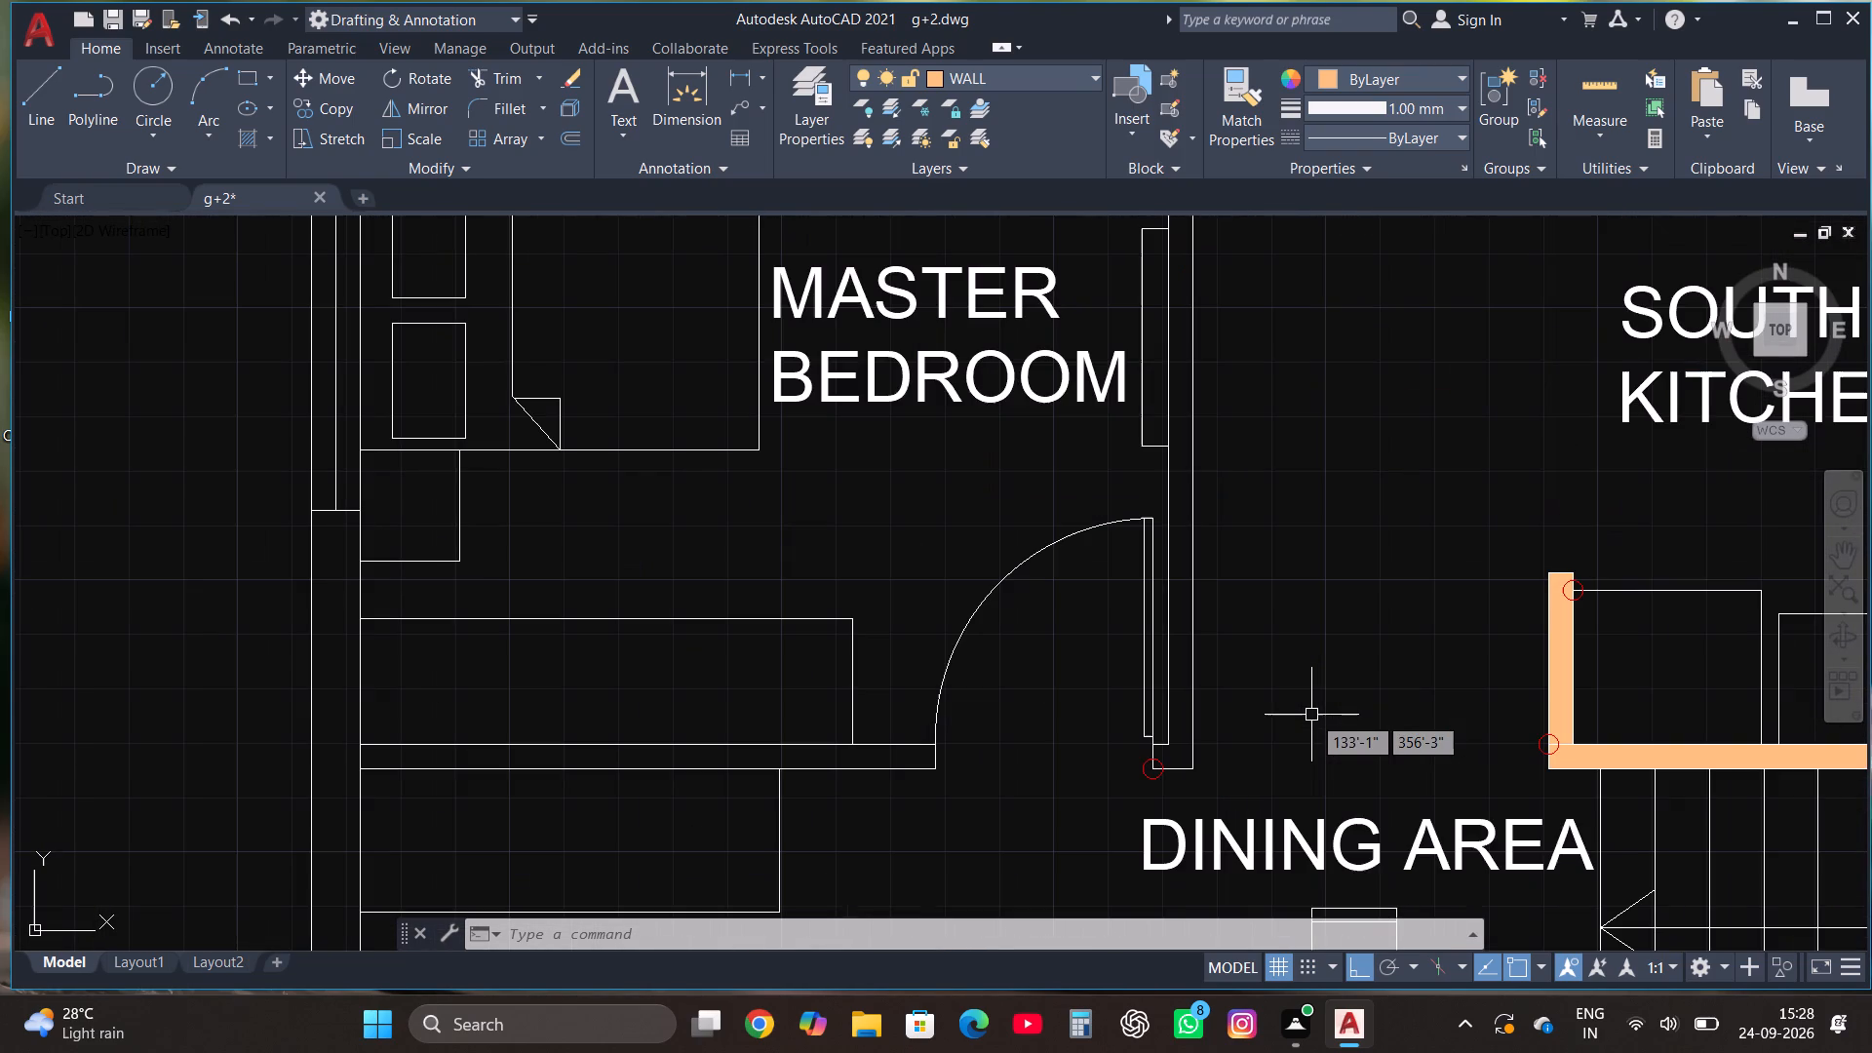
Start a new solid hatch on the wall between the master bedroom and guest bedroom 2, west of the door.
type("HA")
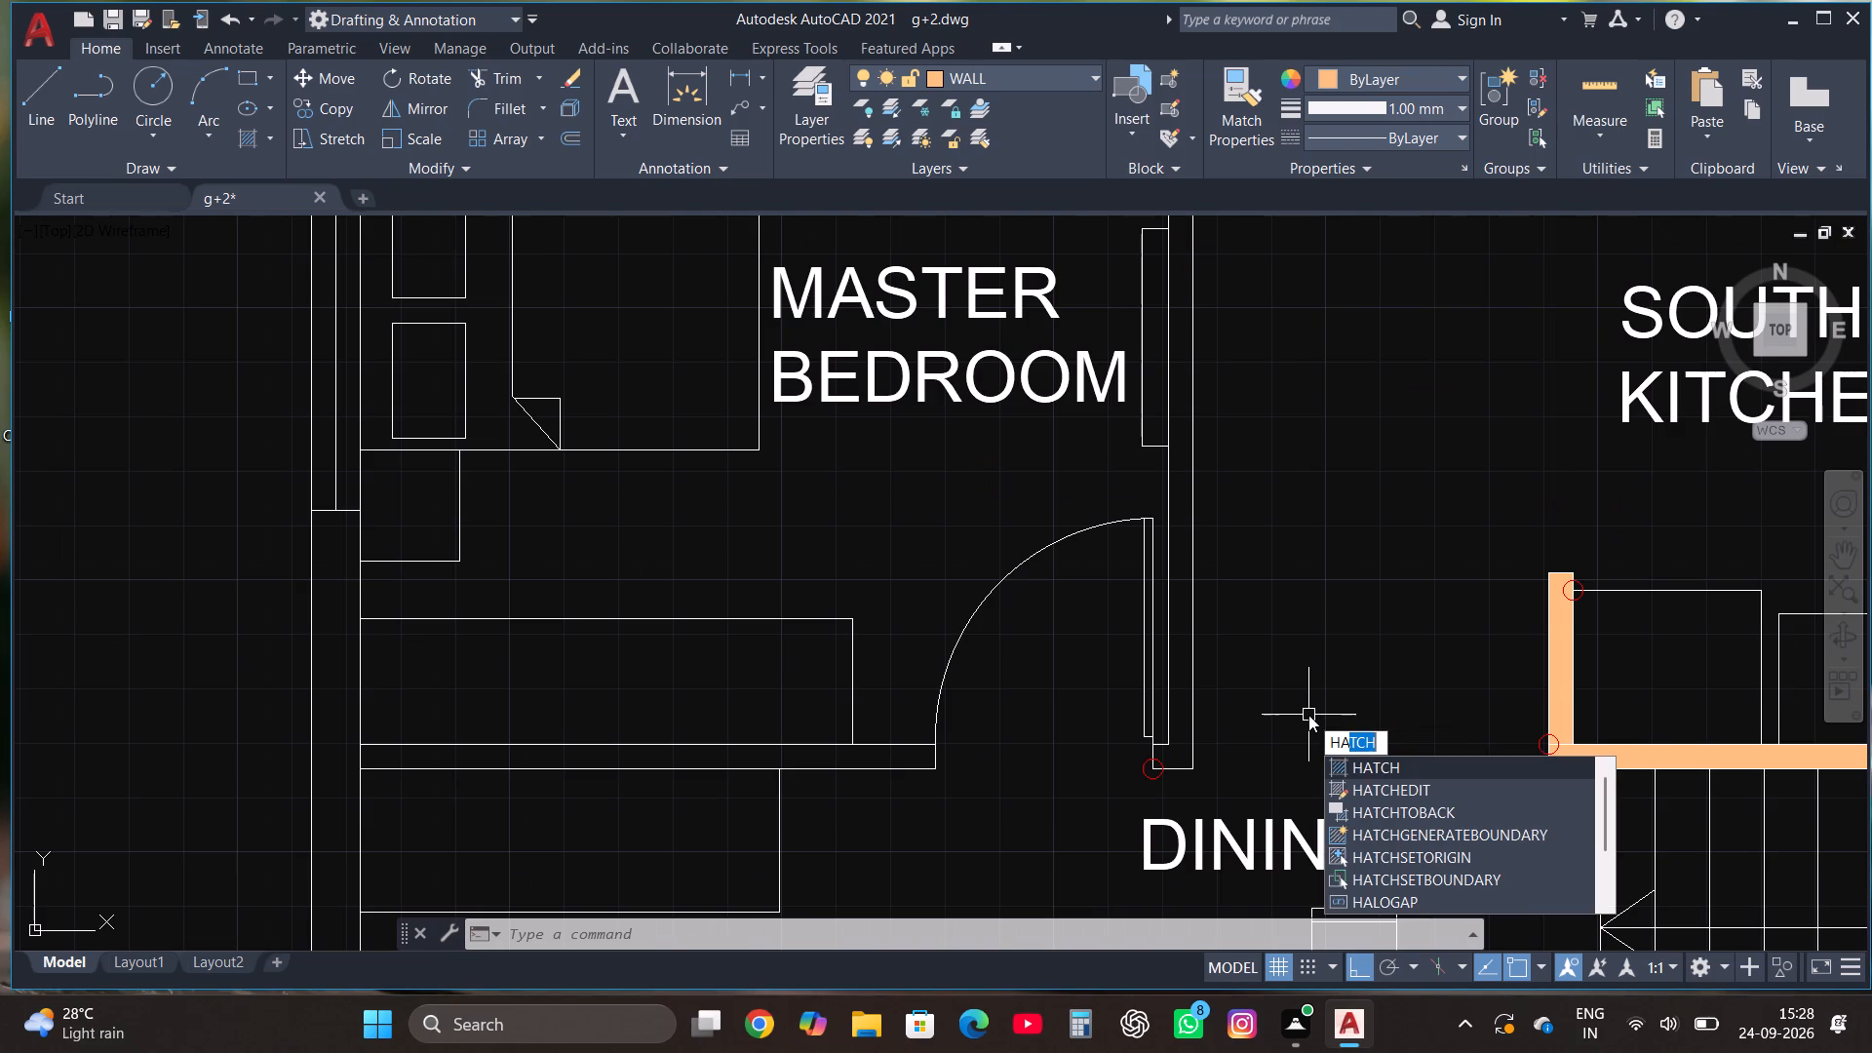
left_click(1369, 769)
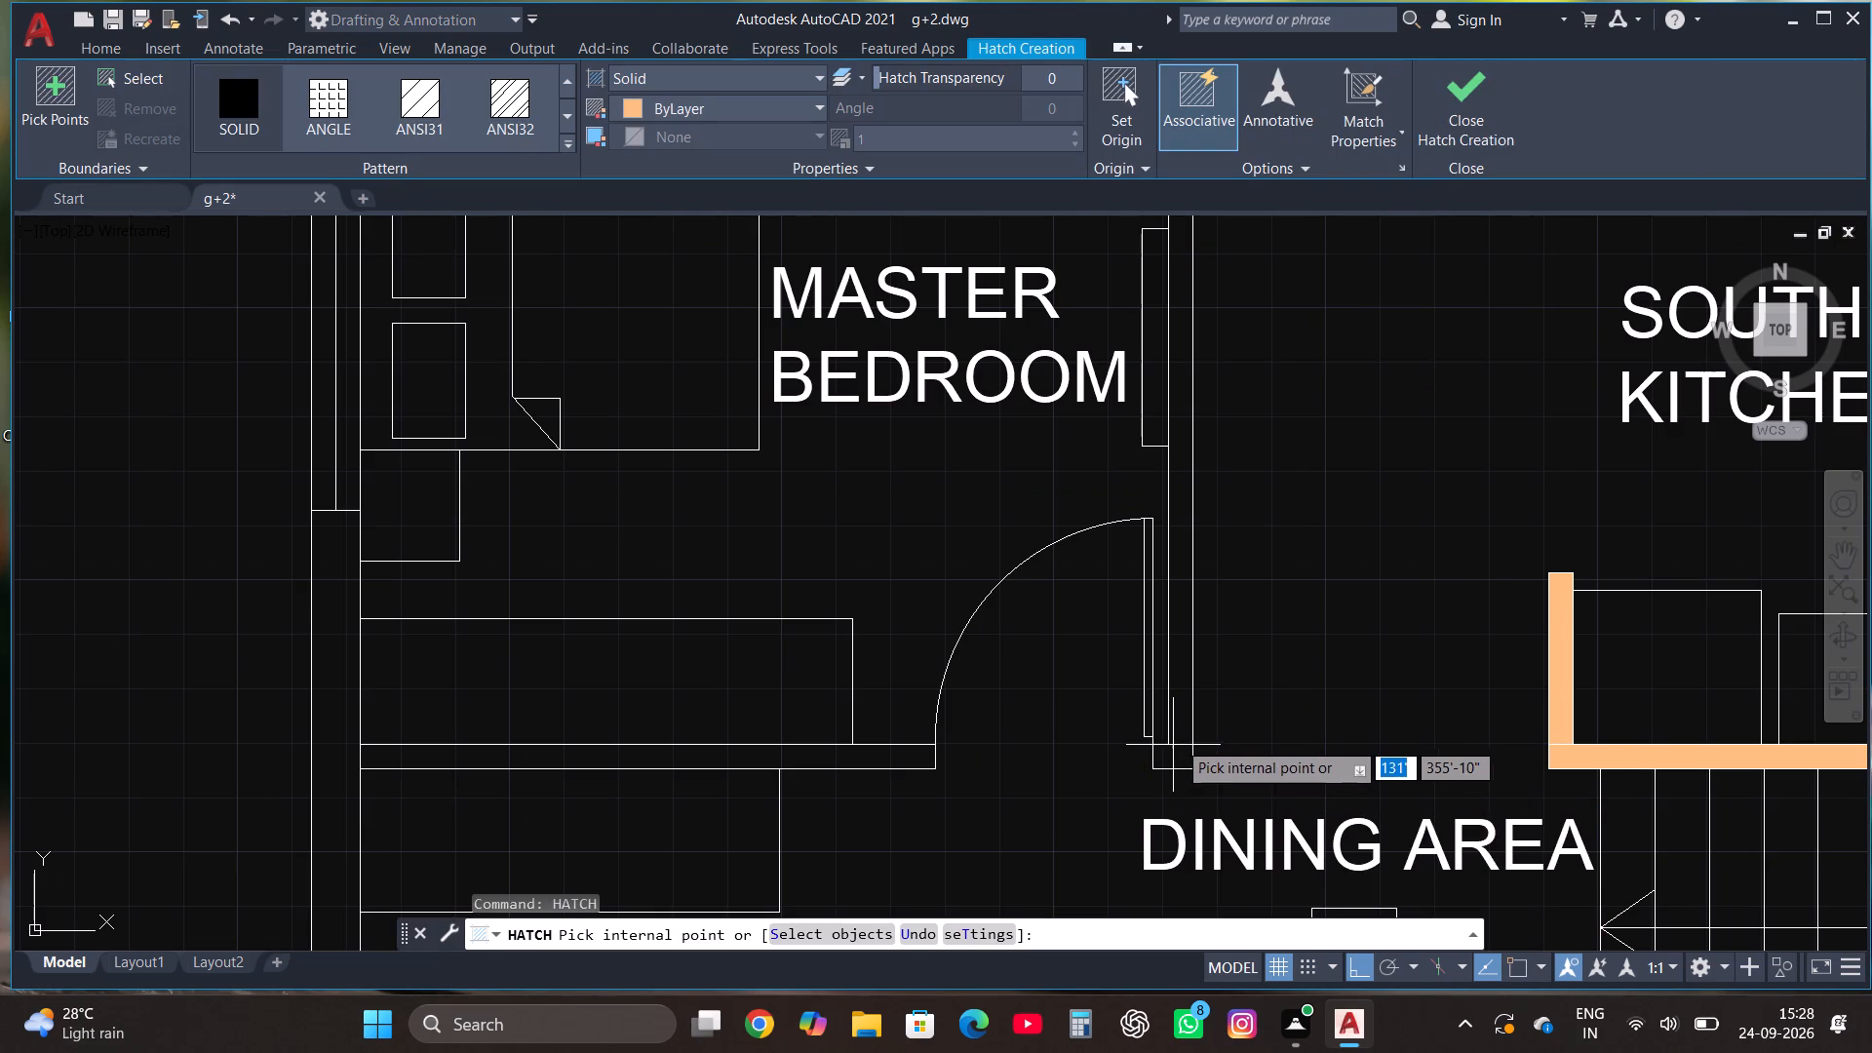
left_click(839, 764)
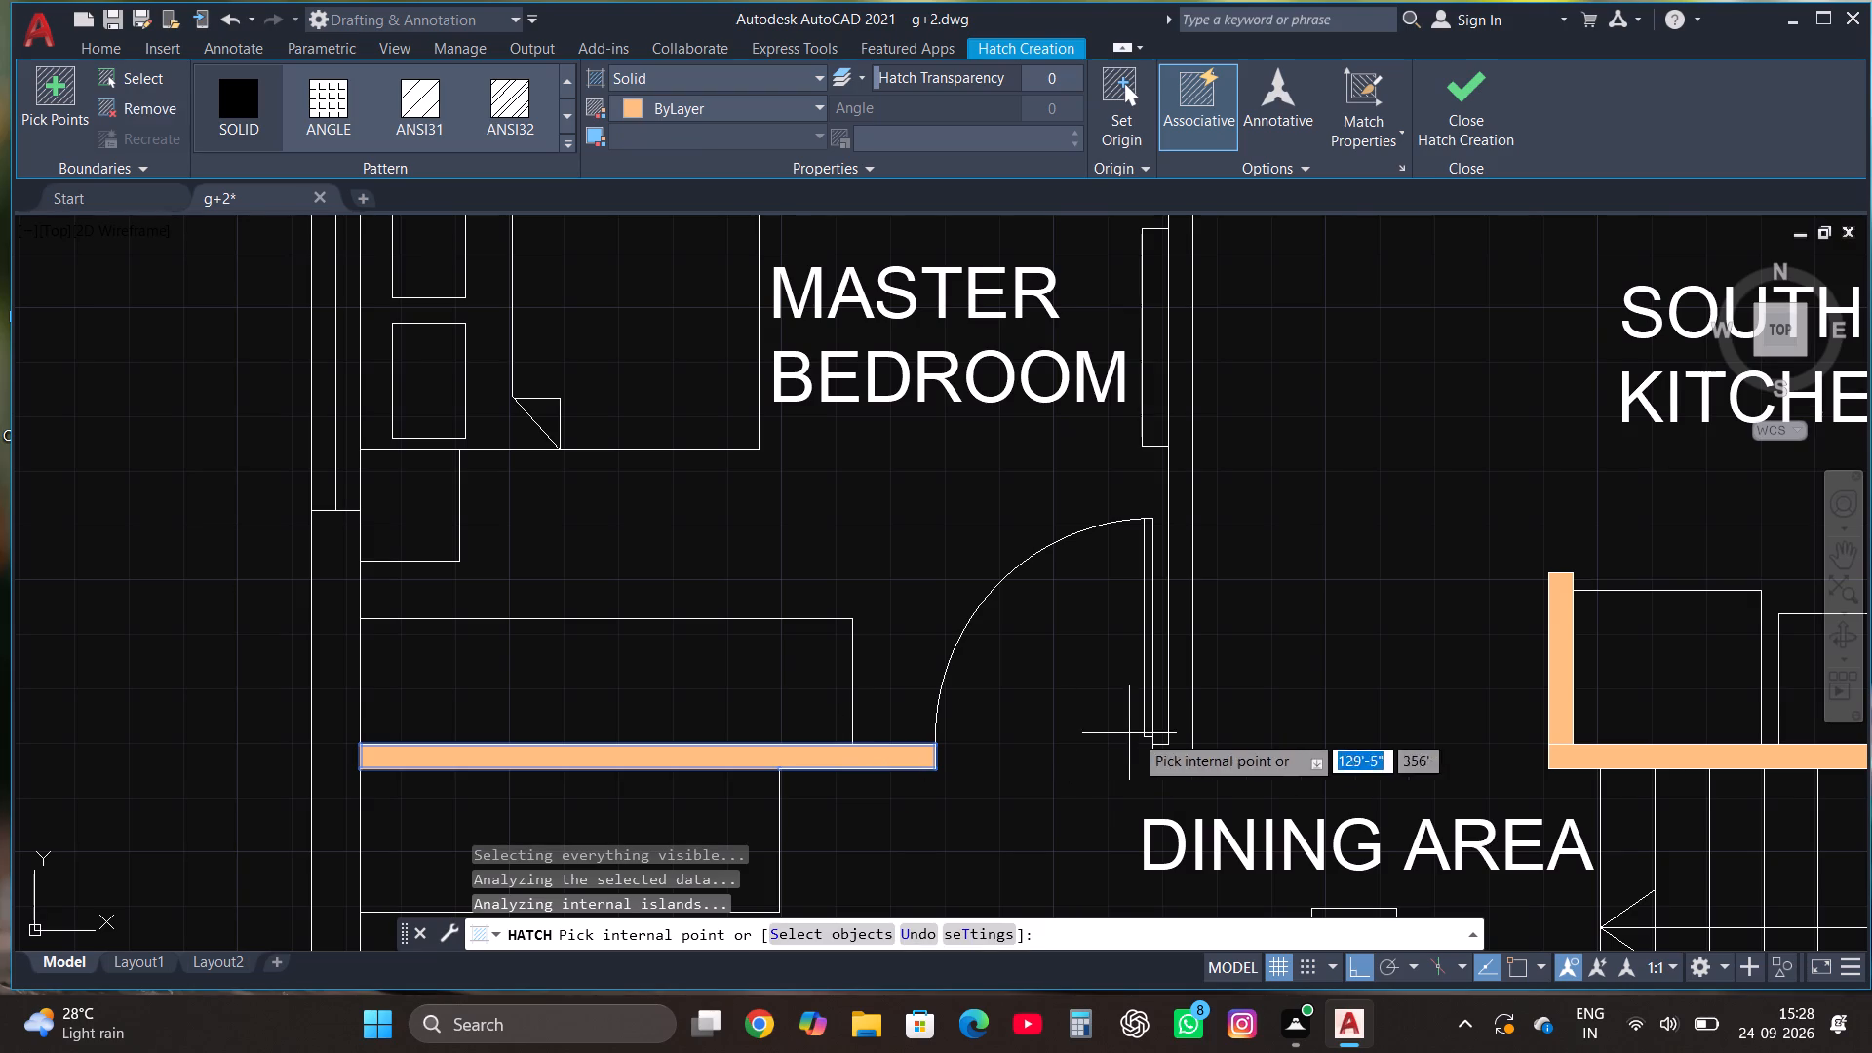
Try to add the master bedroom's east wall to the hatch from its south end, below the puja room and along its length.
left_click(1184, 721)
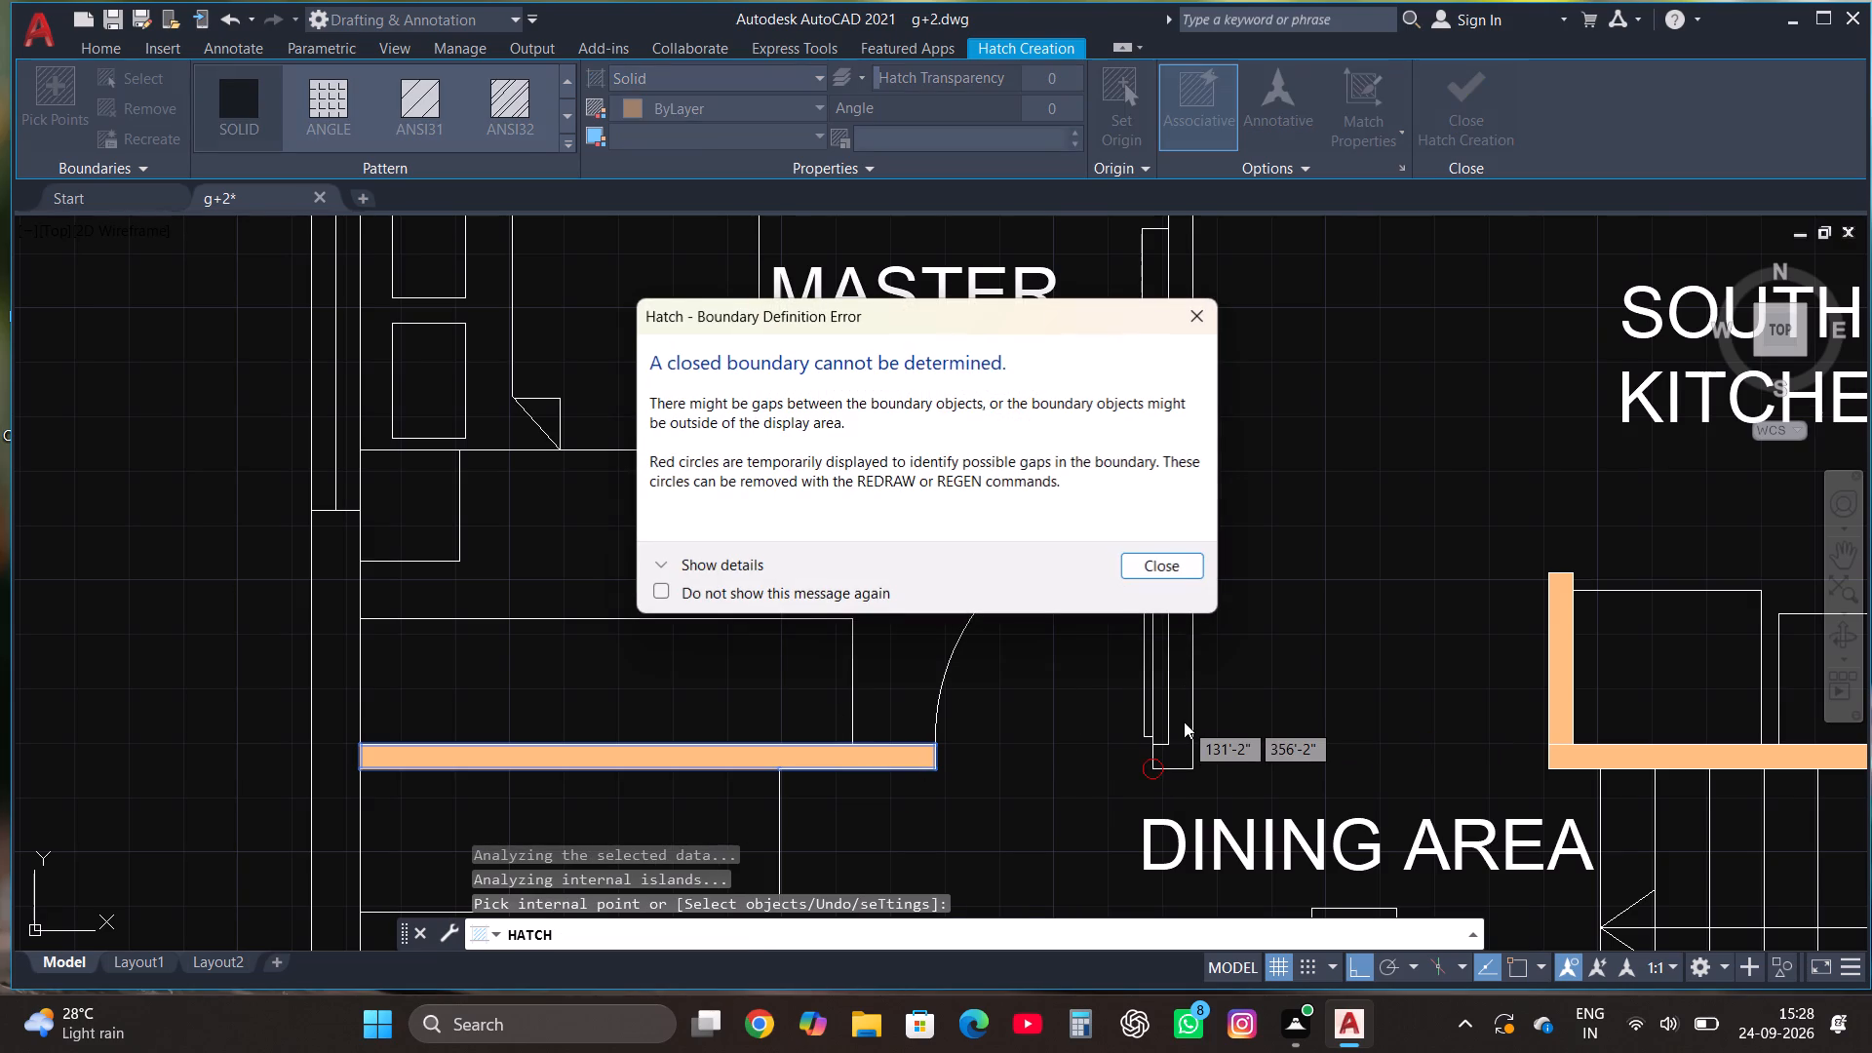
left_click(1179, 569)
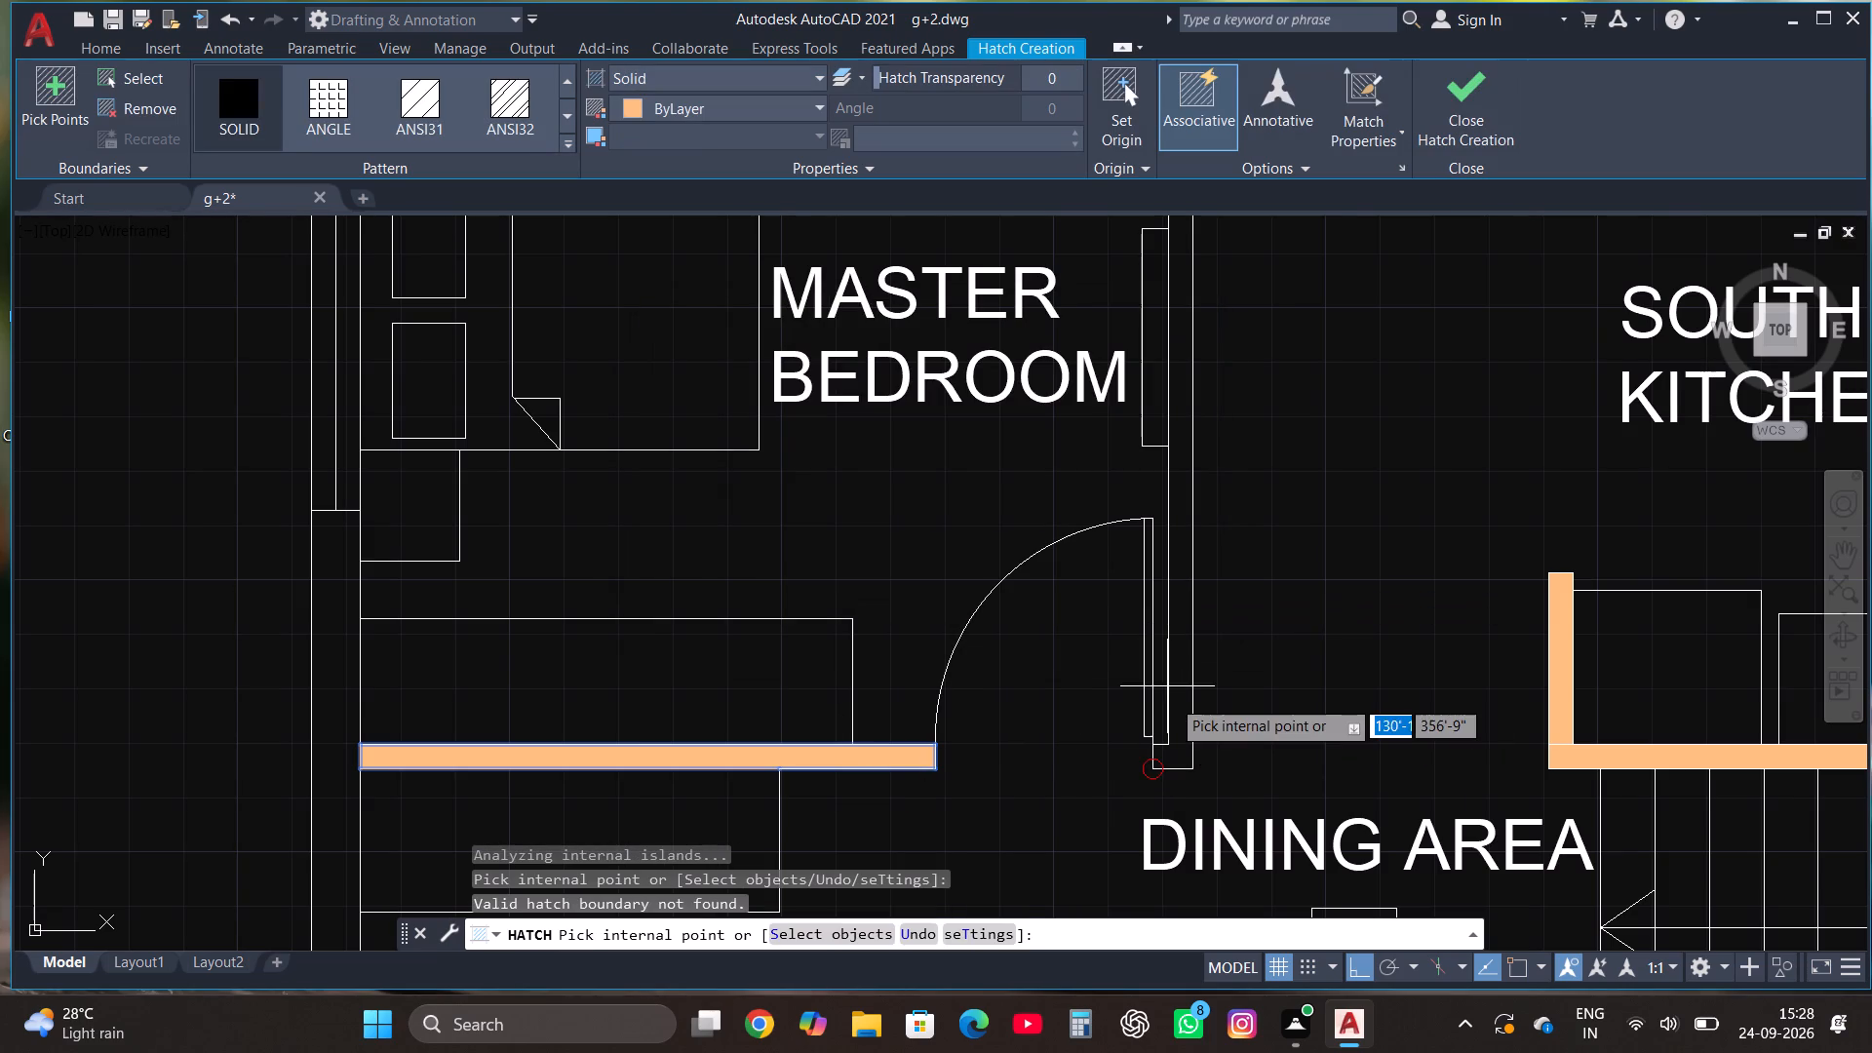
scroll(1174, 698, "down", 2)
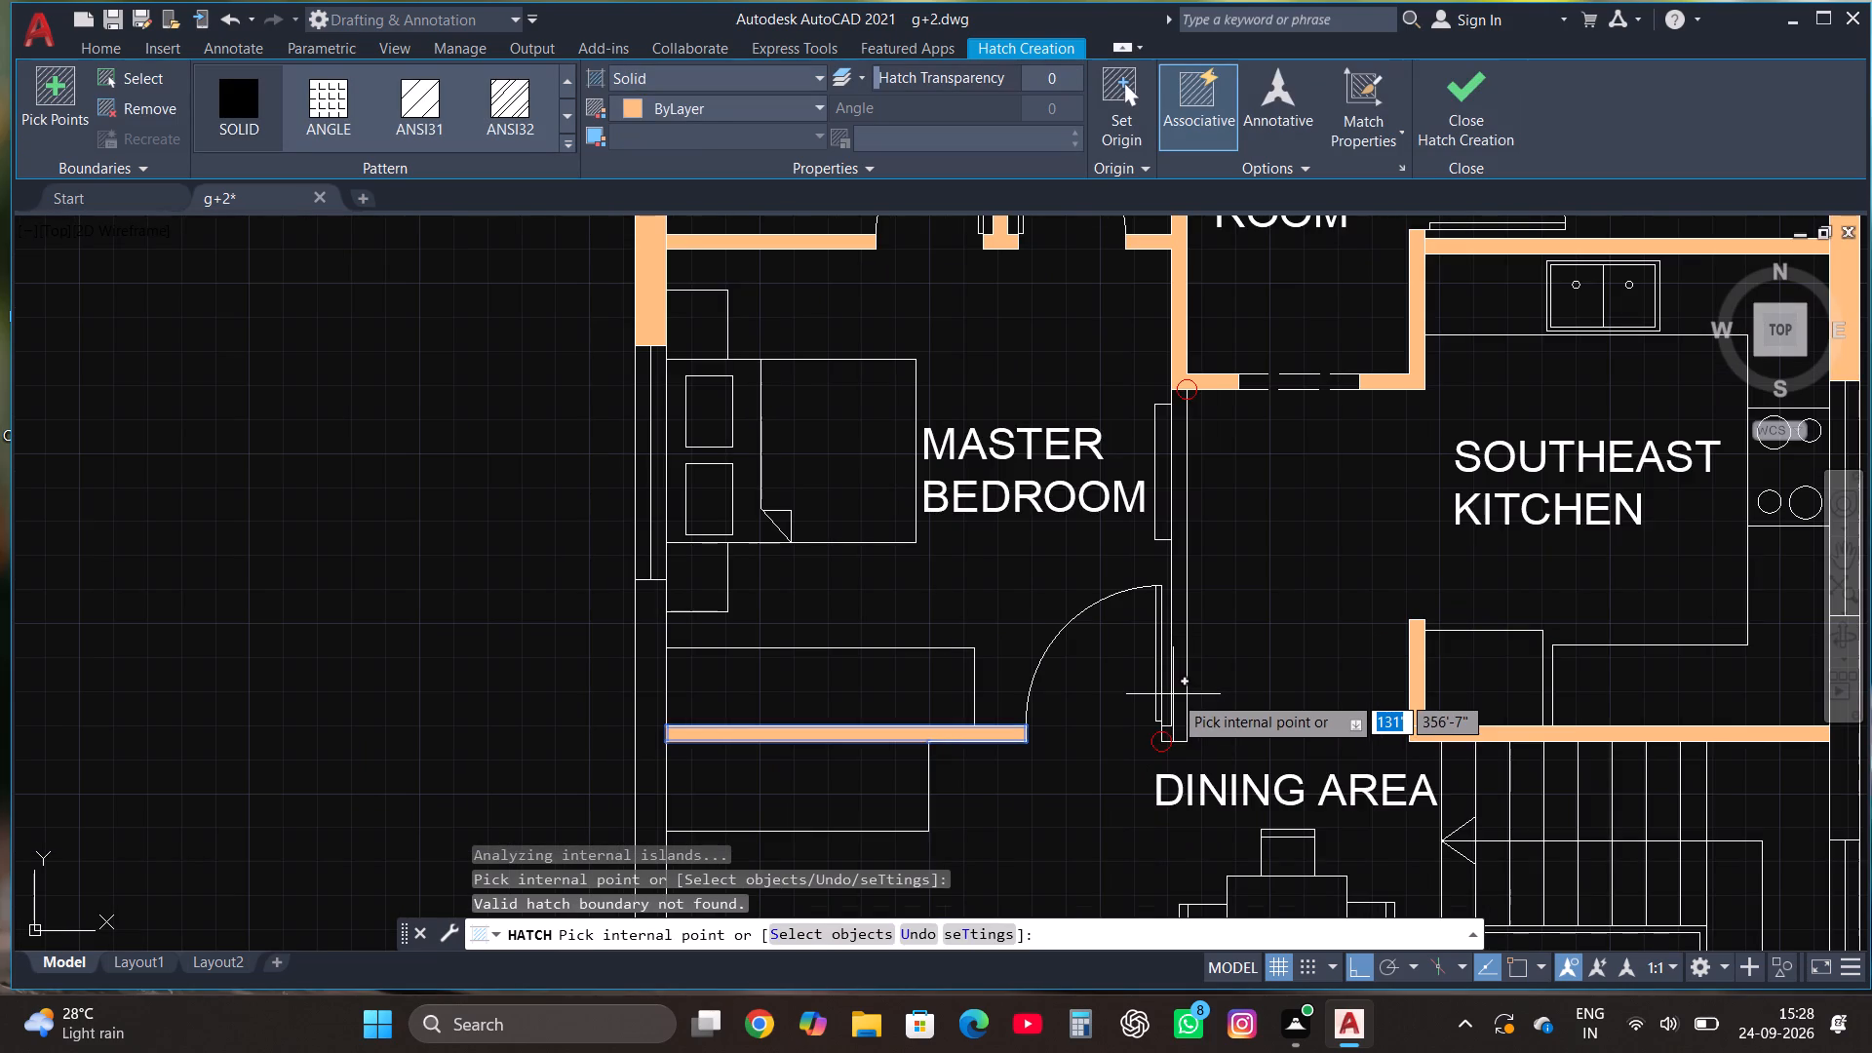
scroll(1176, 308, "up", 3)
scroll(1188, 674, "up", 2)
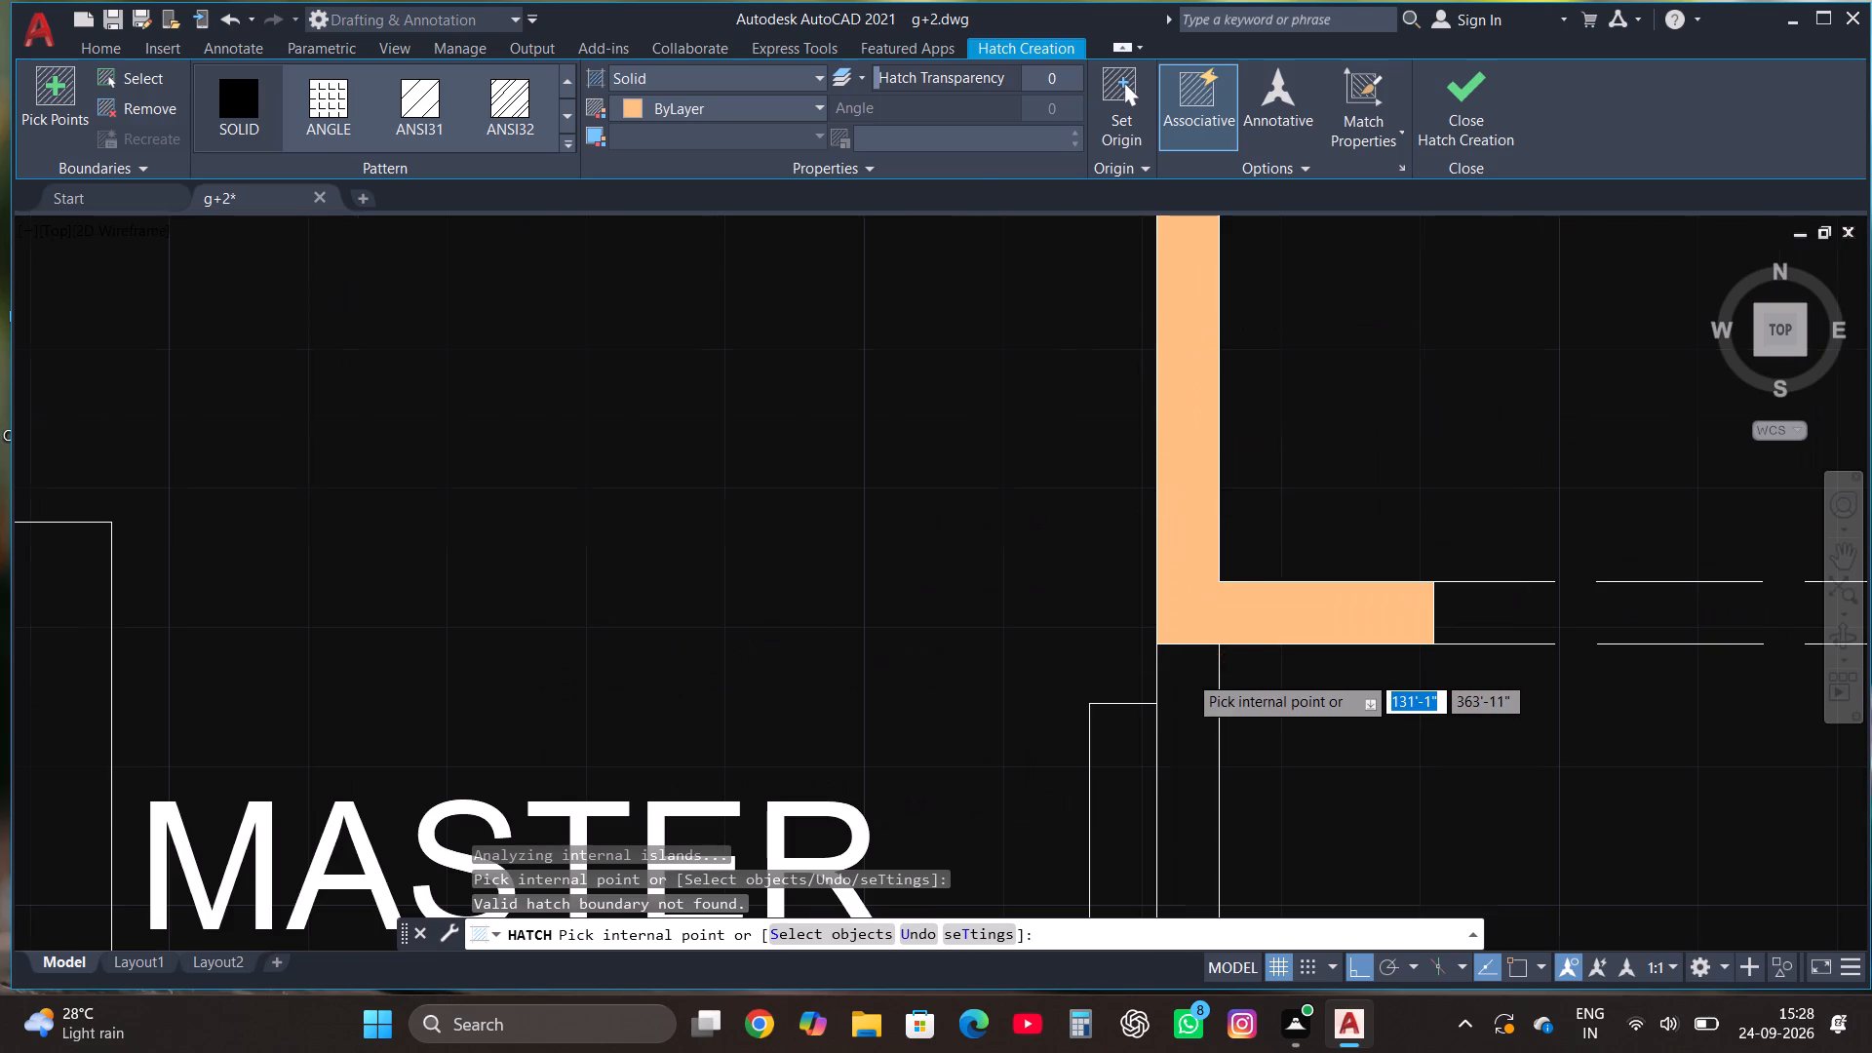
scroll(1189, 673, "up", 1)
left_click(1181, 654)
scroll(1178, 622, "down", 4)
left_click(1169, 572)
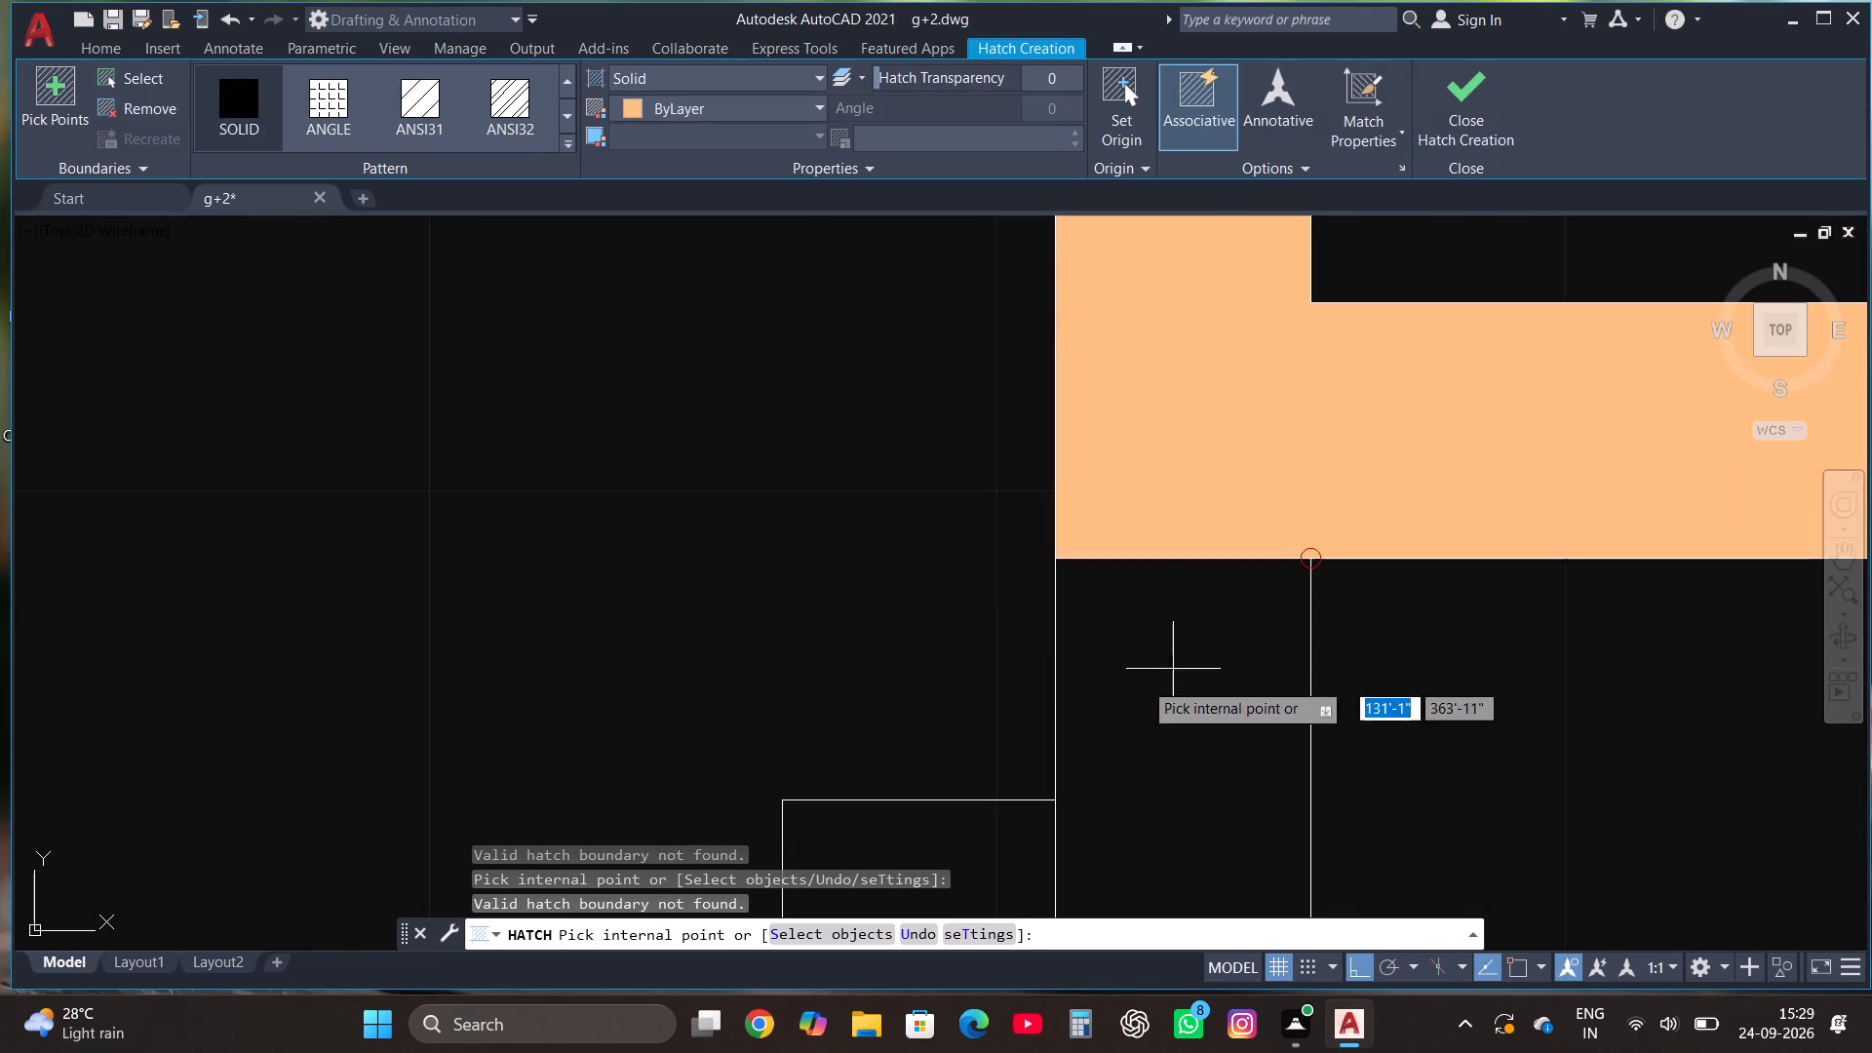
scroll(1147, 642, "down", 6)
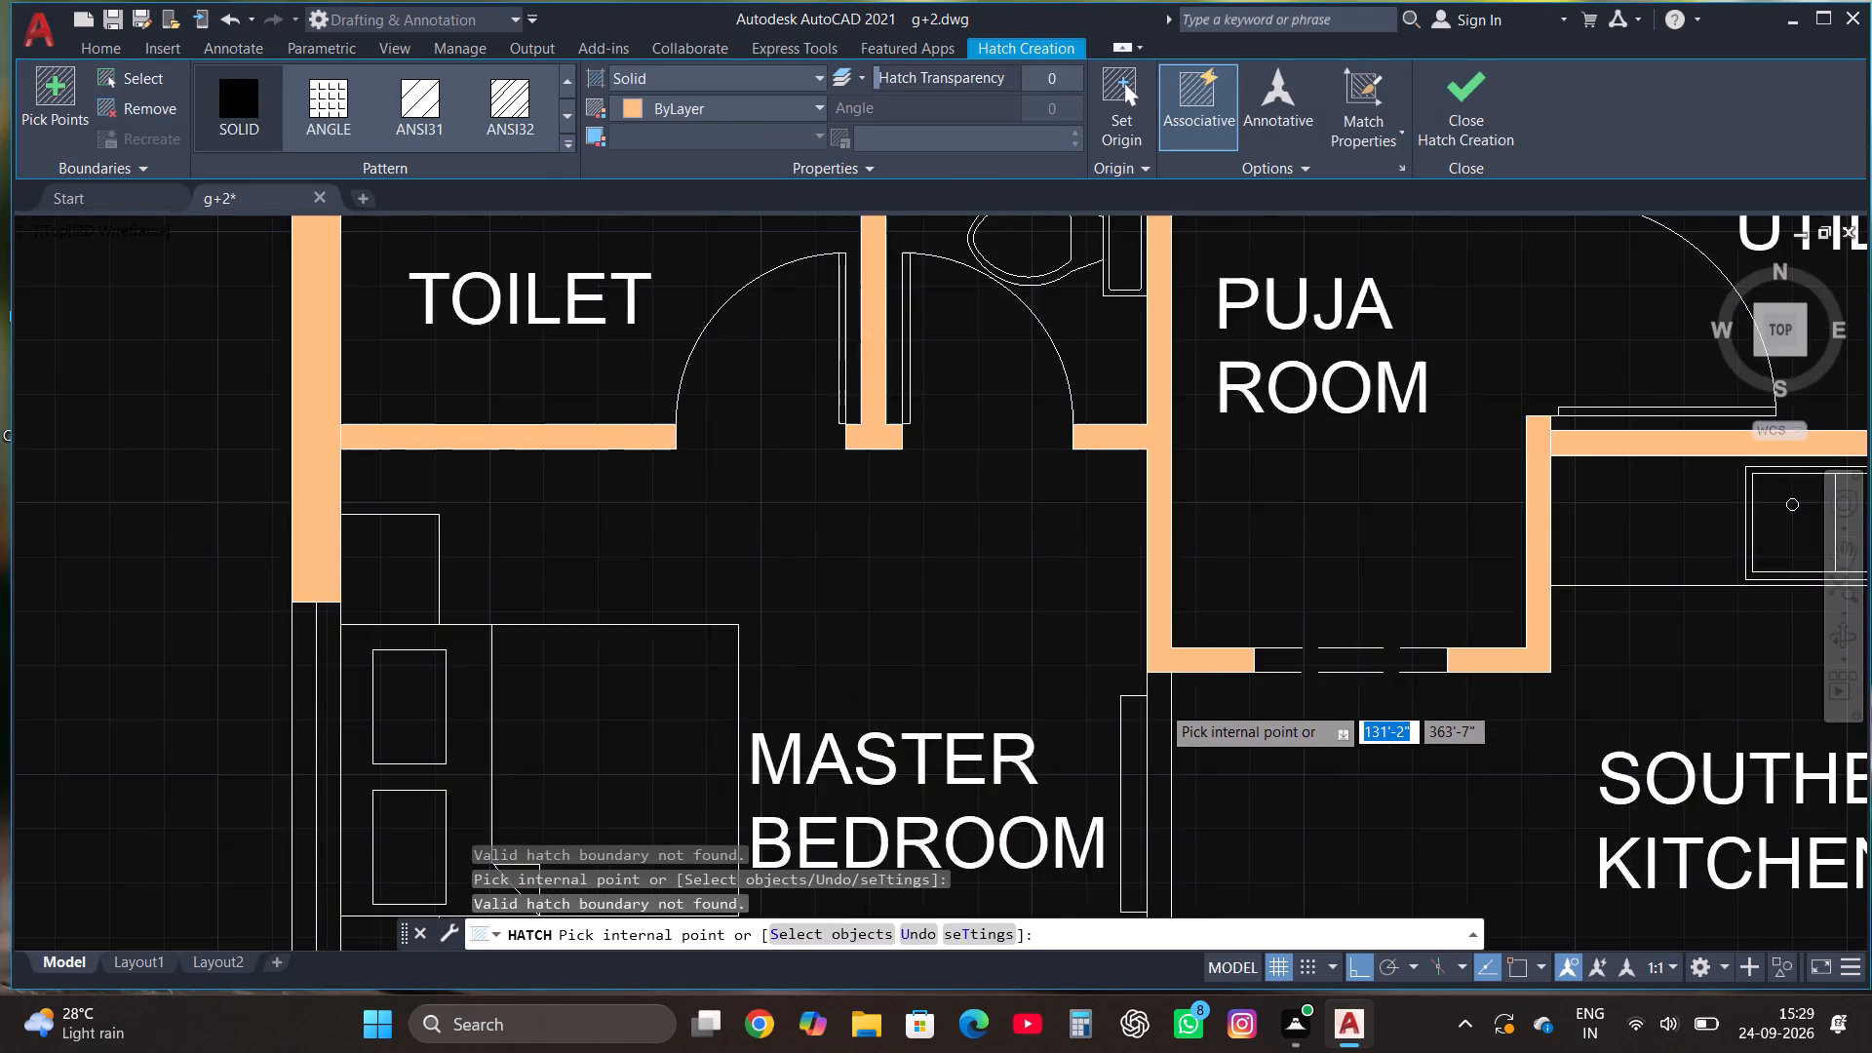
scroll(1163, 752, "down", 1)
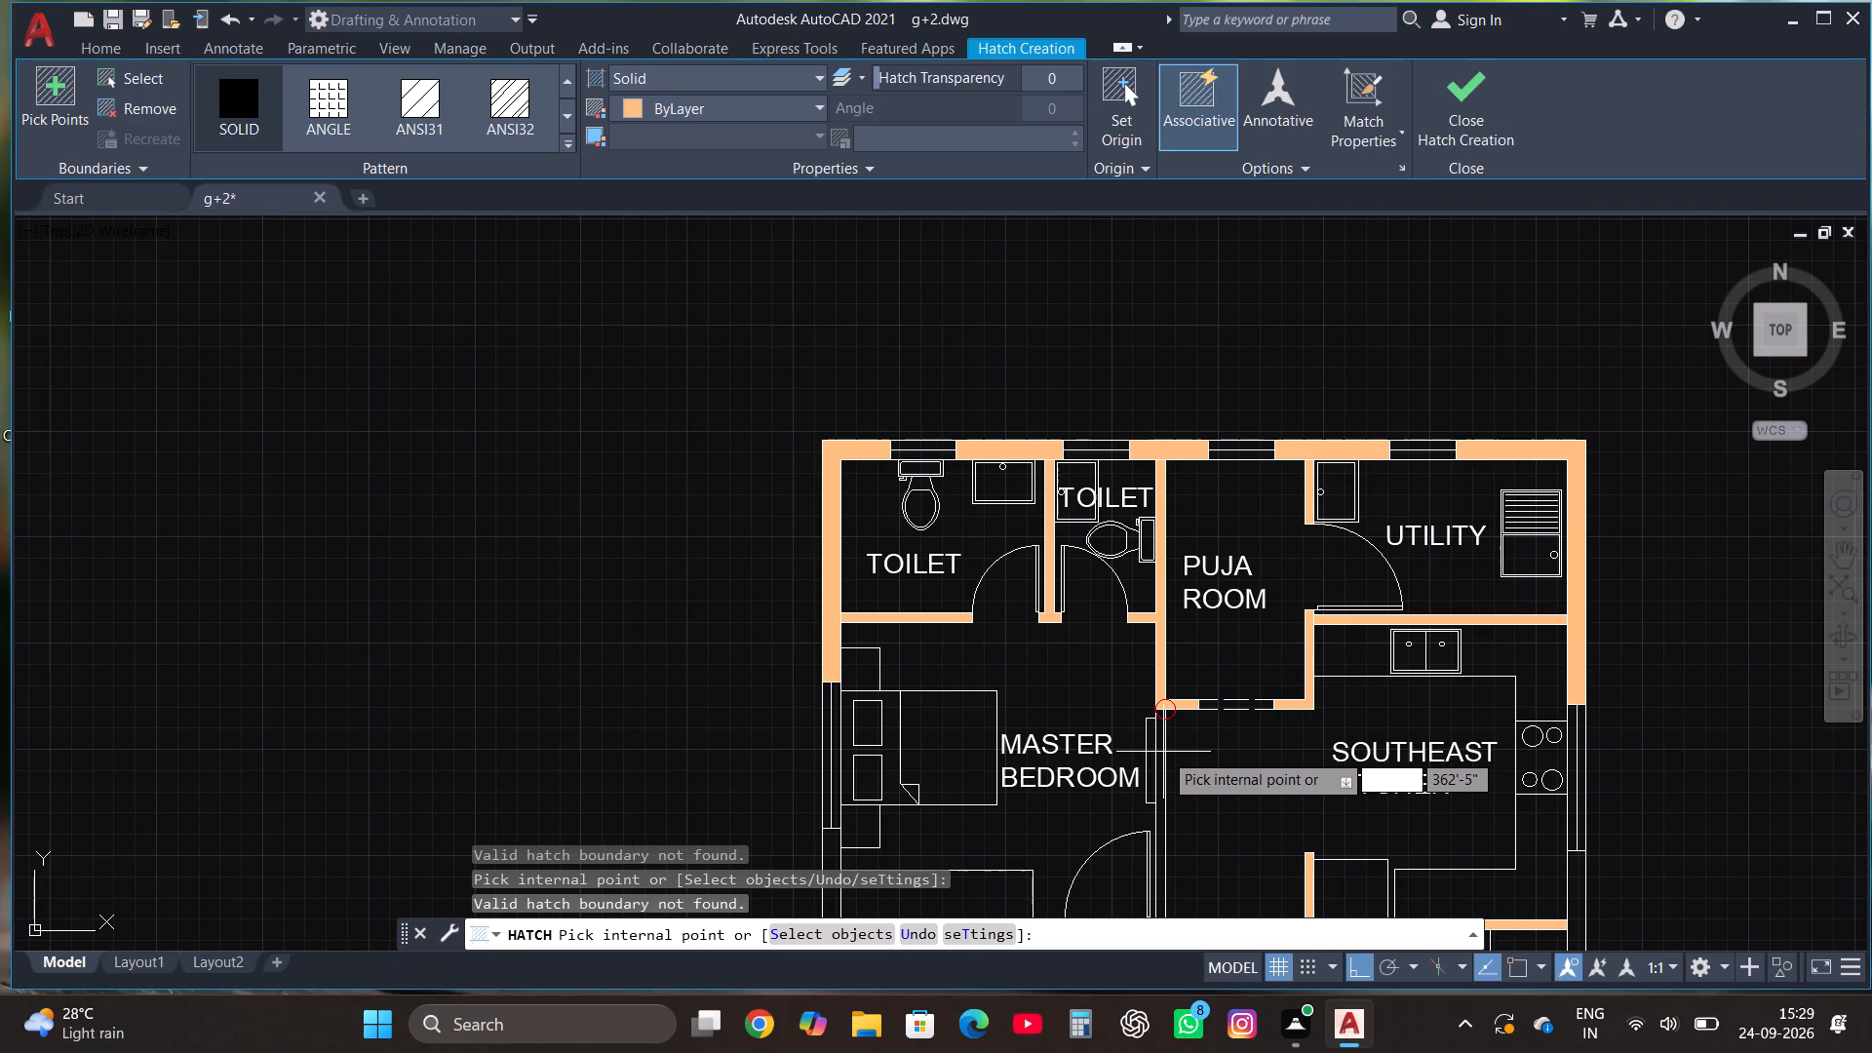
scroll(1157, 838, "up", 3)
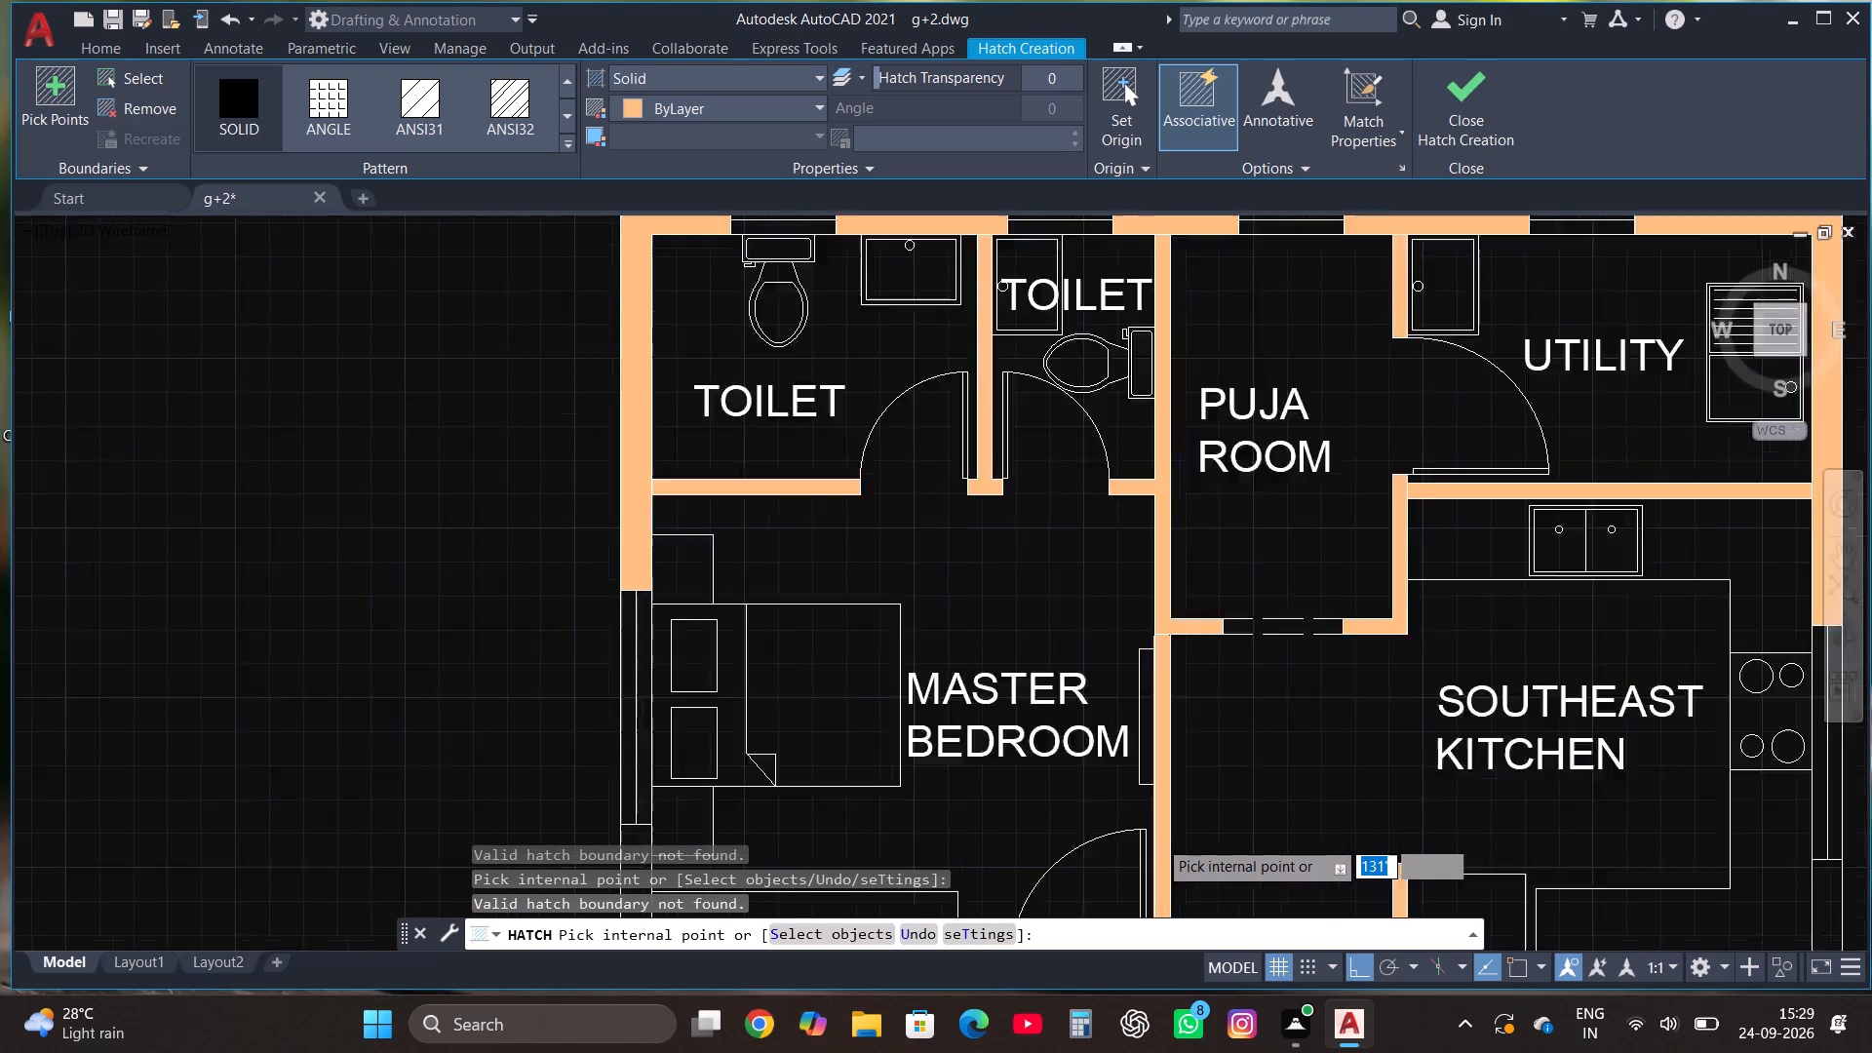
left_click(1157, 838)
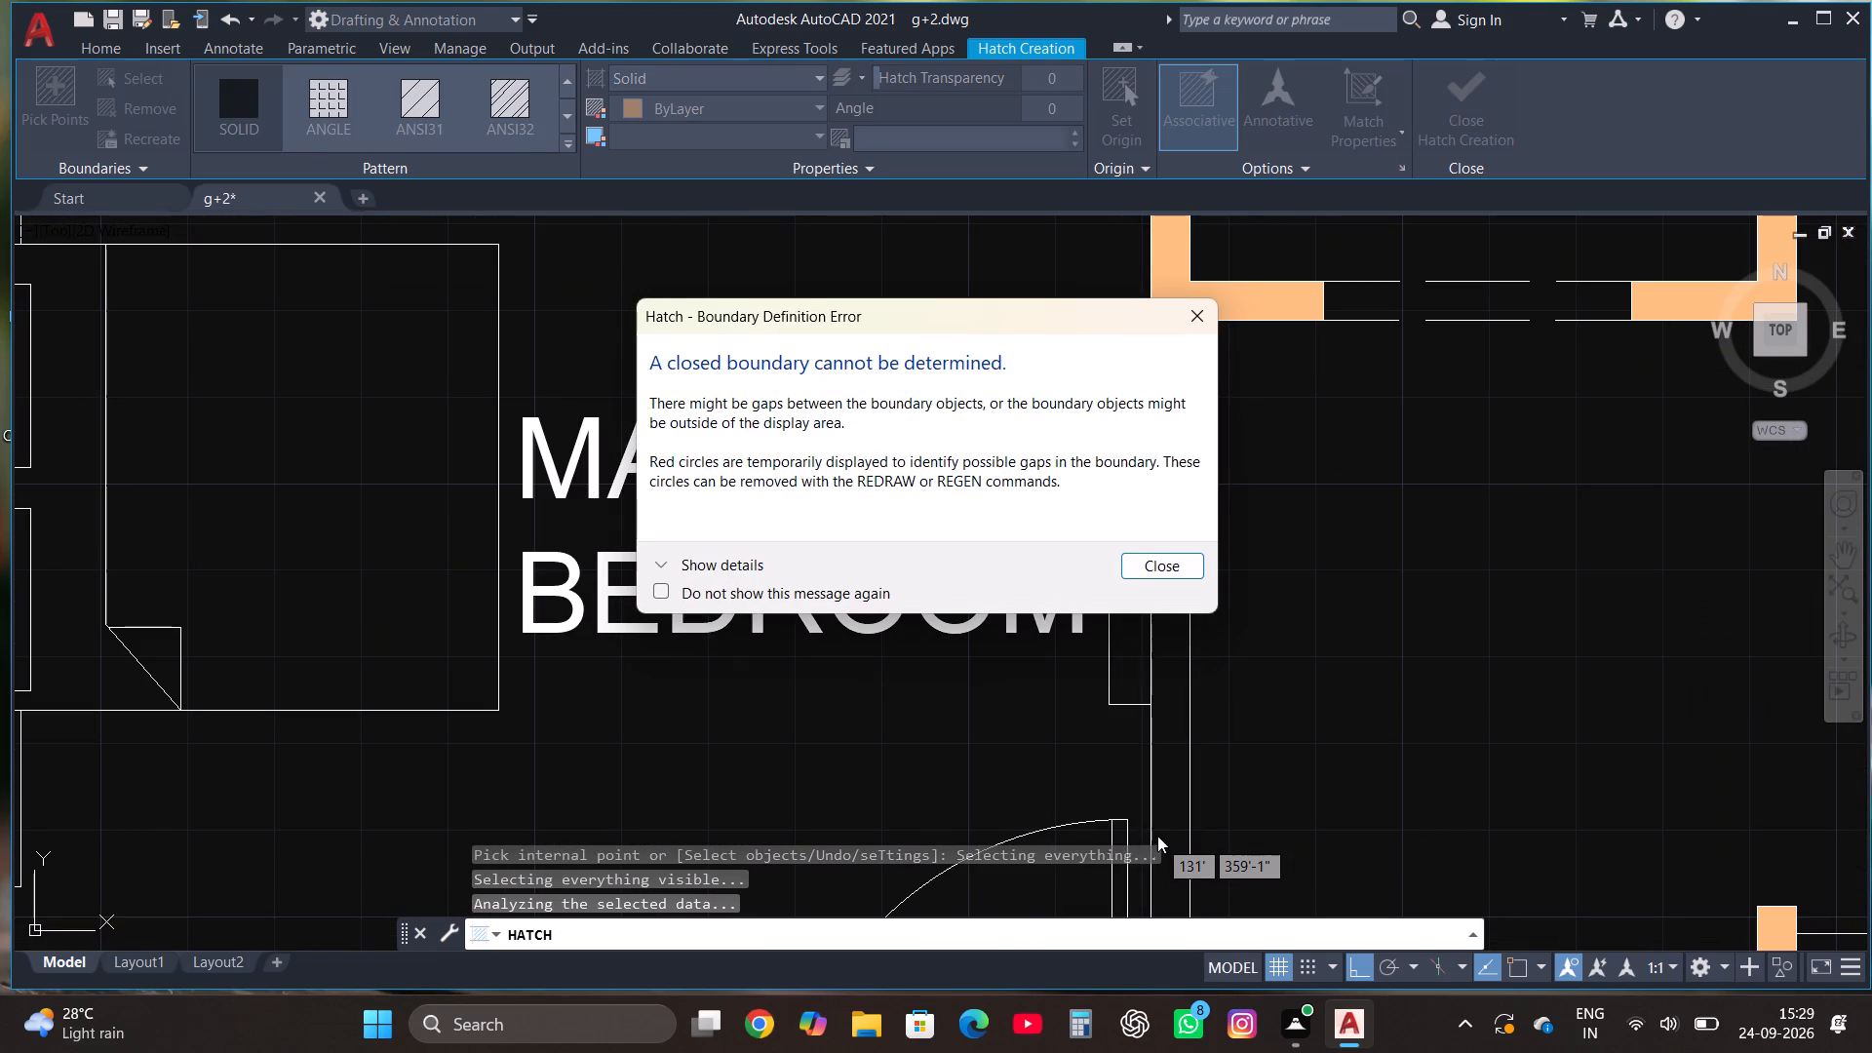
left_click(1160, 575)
Add the master bedroom's east wall, including its short return beside the door, to the solid hatch.
scroll(1168, 587, "down", 2)
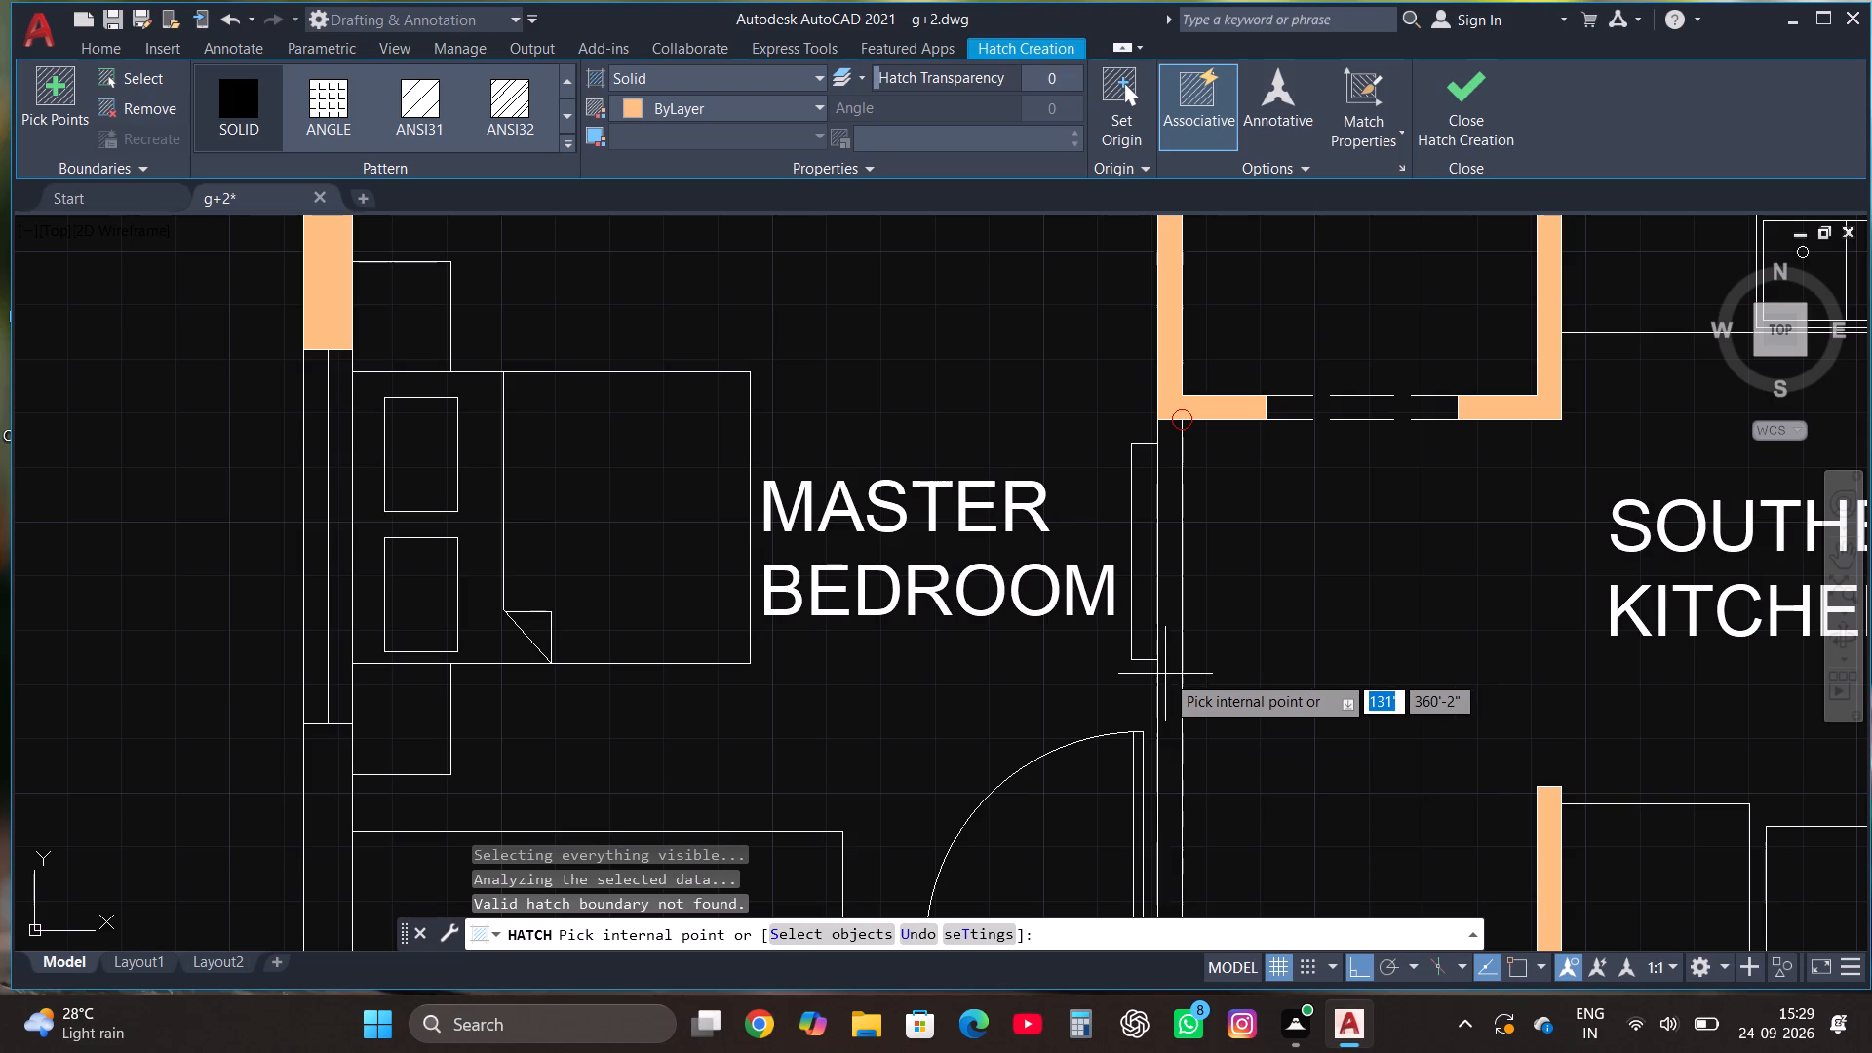
scroll(1165, 674, "down", 2)
scroll(1173, 798, "up", 2)
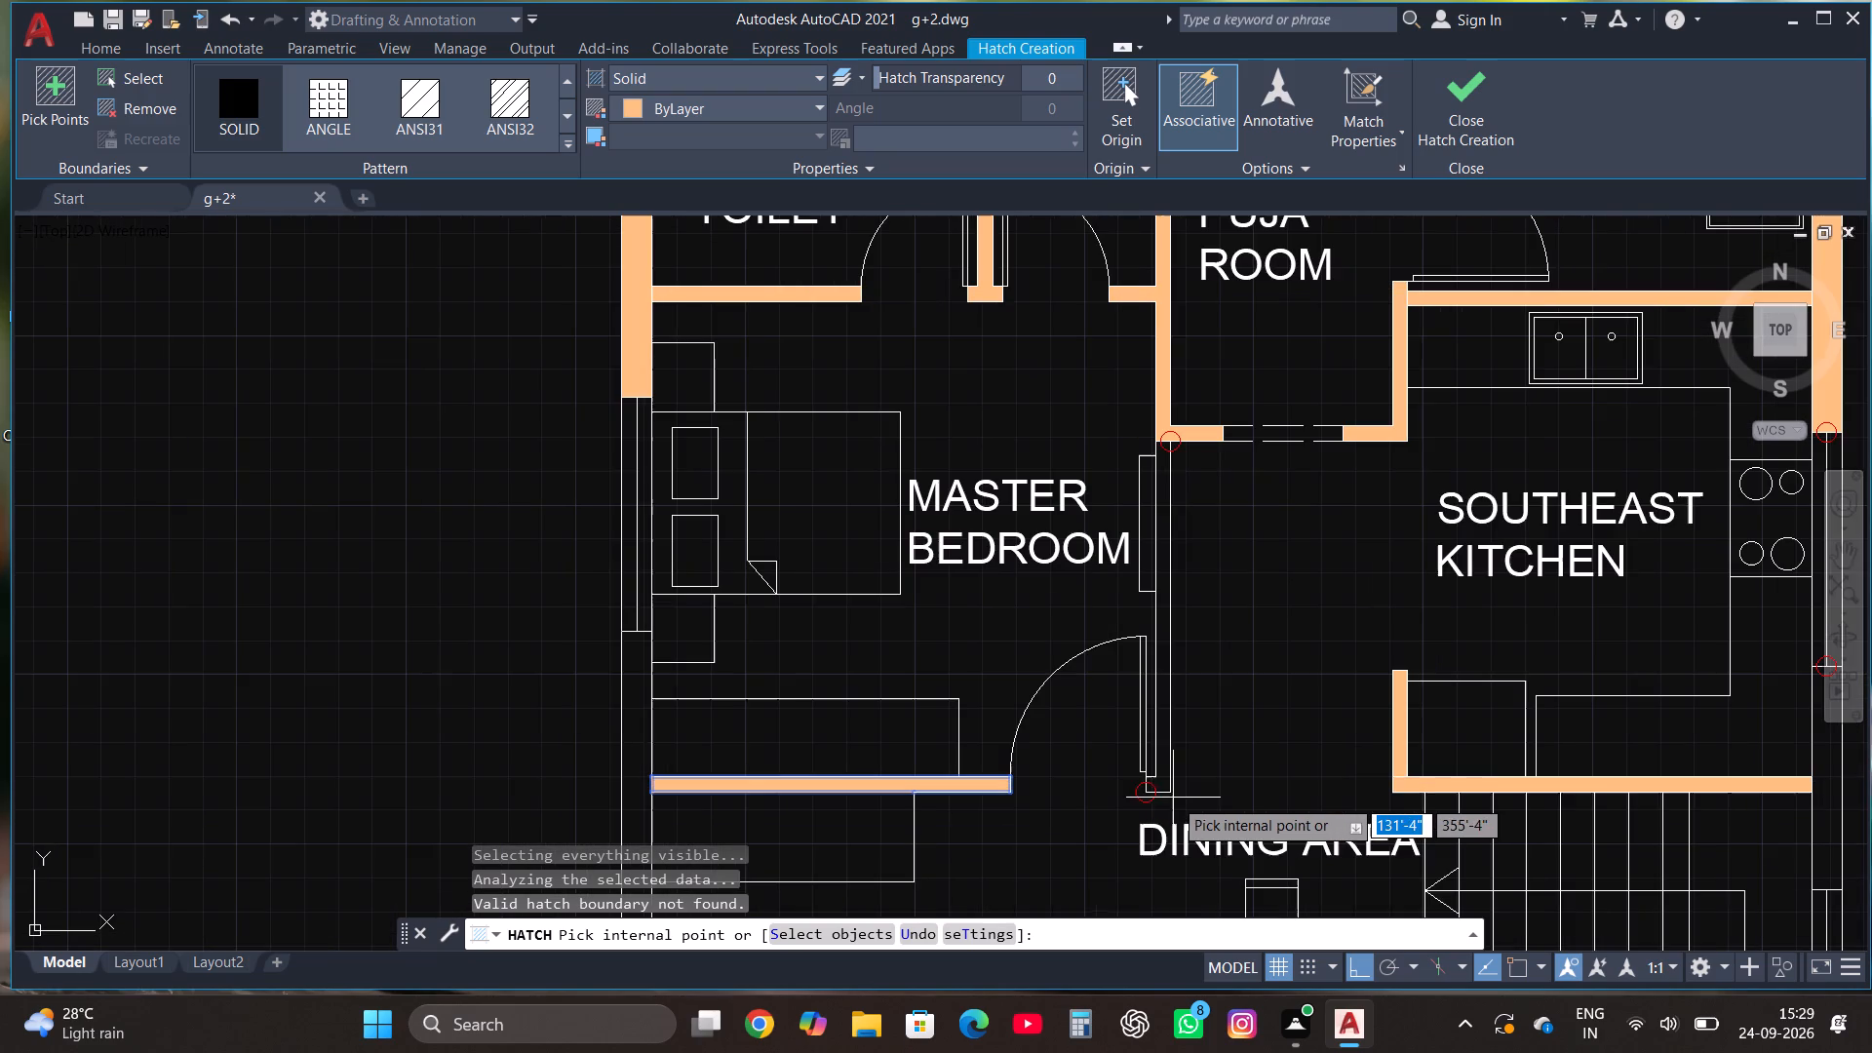
left_click(1165, 775)
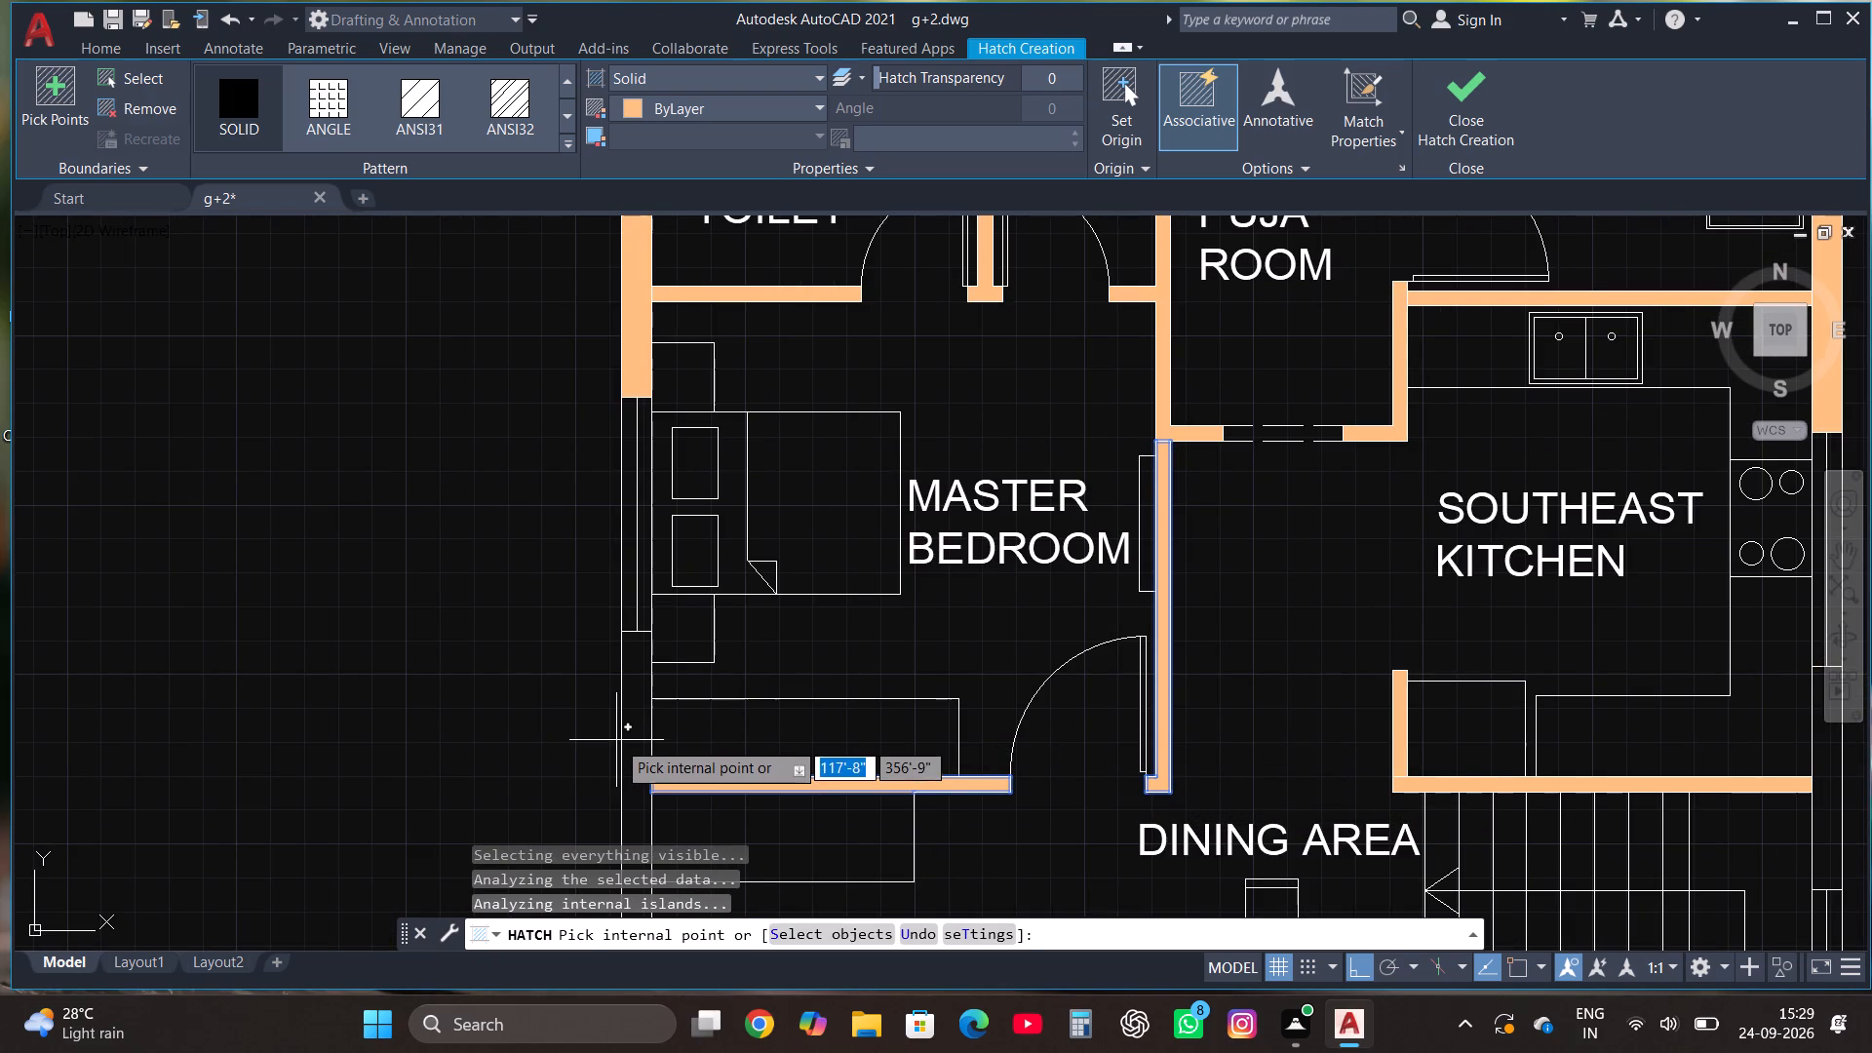
Add the west outer wall between the master bedroom and guest bedroom 2 windows to the solid hatch, and finish the Hatch command.
scroll(633, 714, "down", 2)
scroll(636, 772, "up", 3)
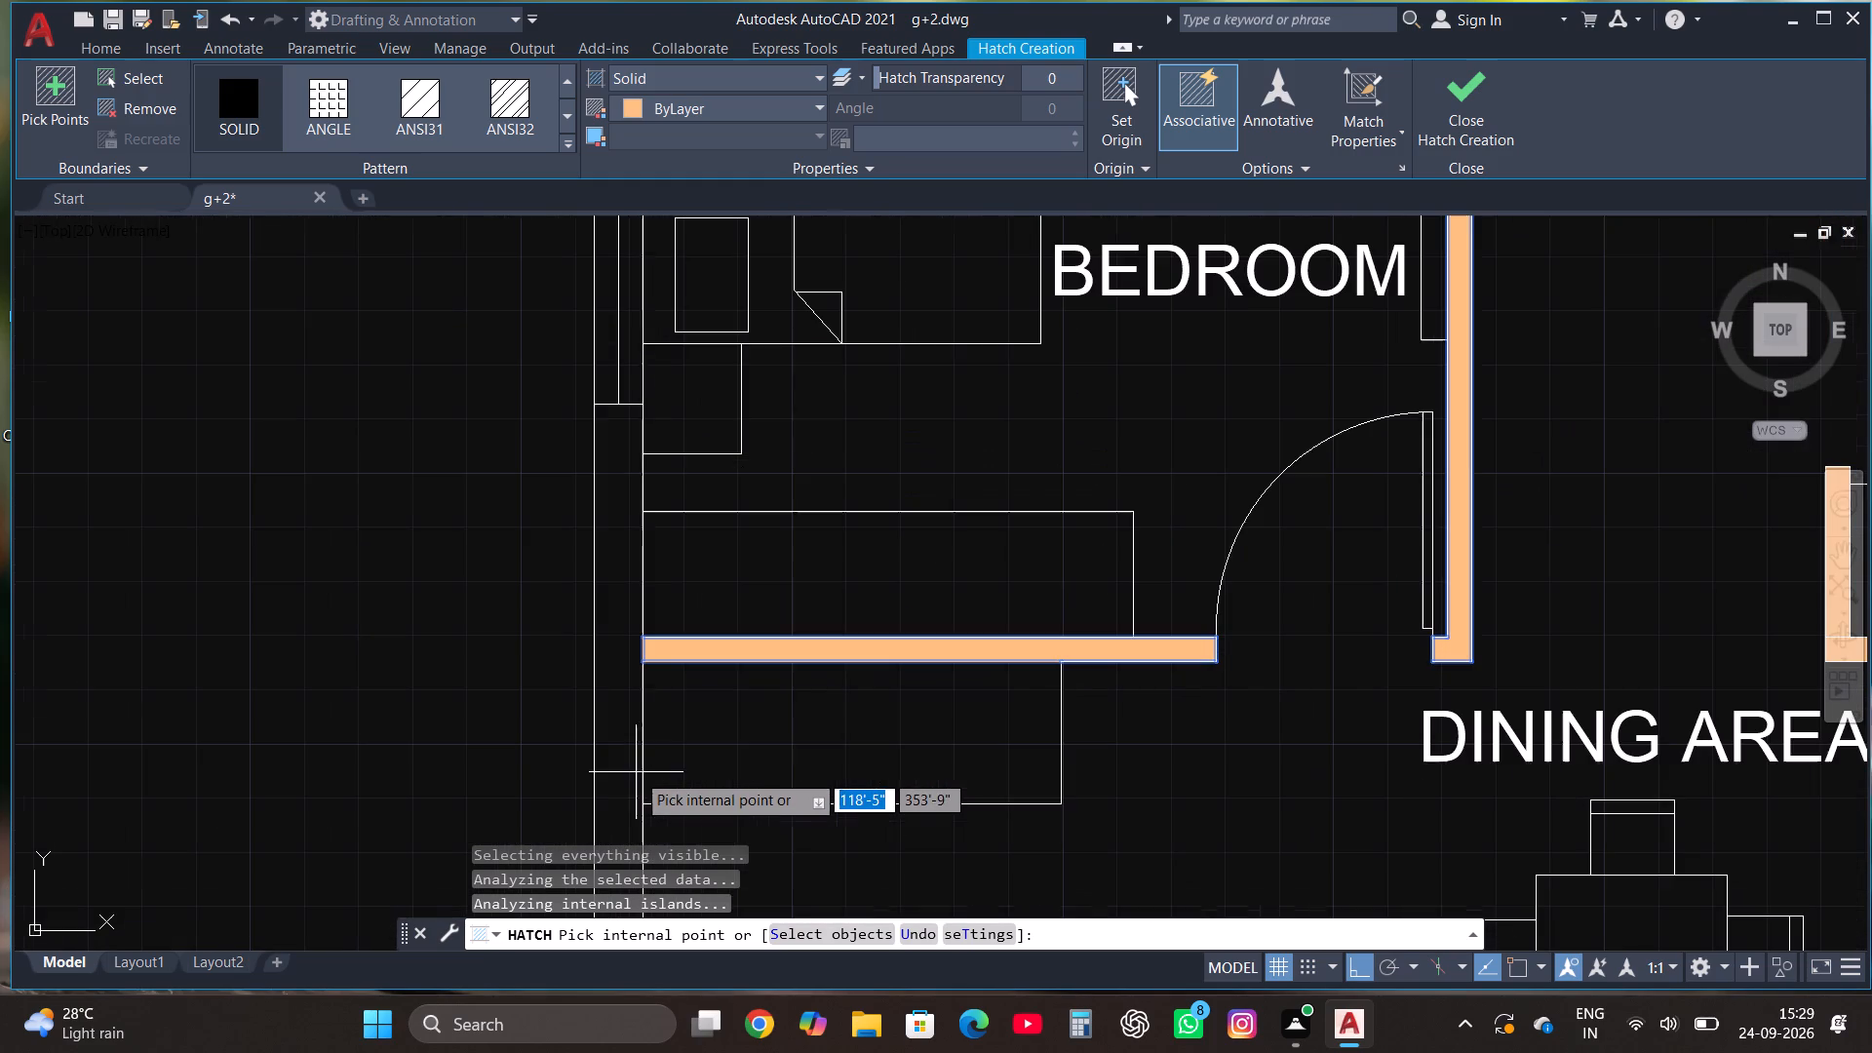
left_click(614, 703)
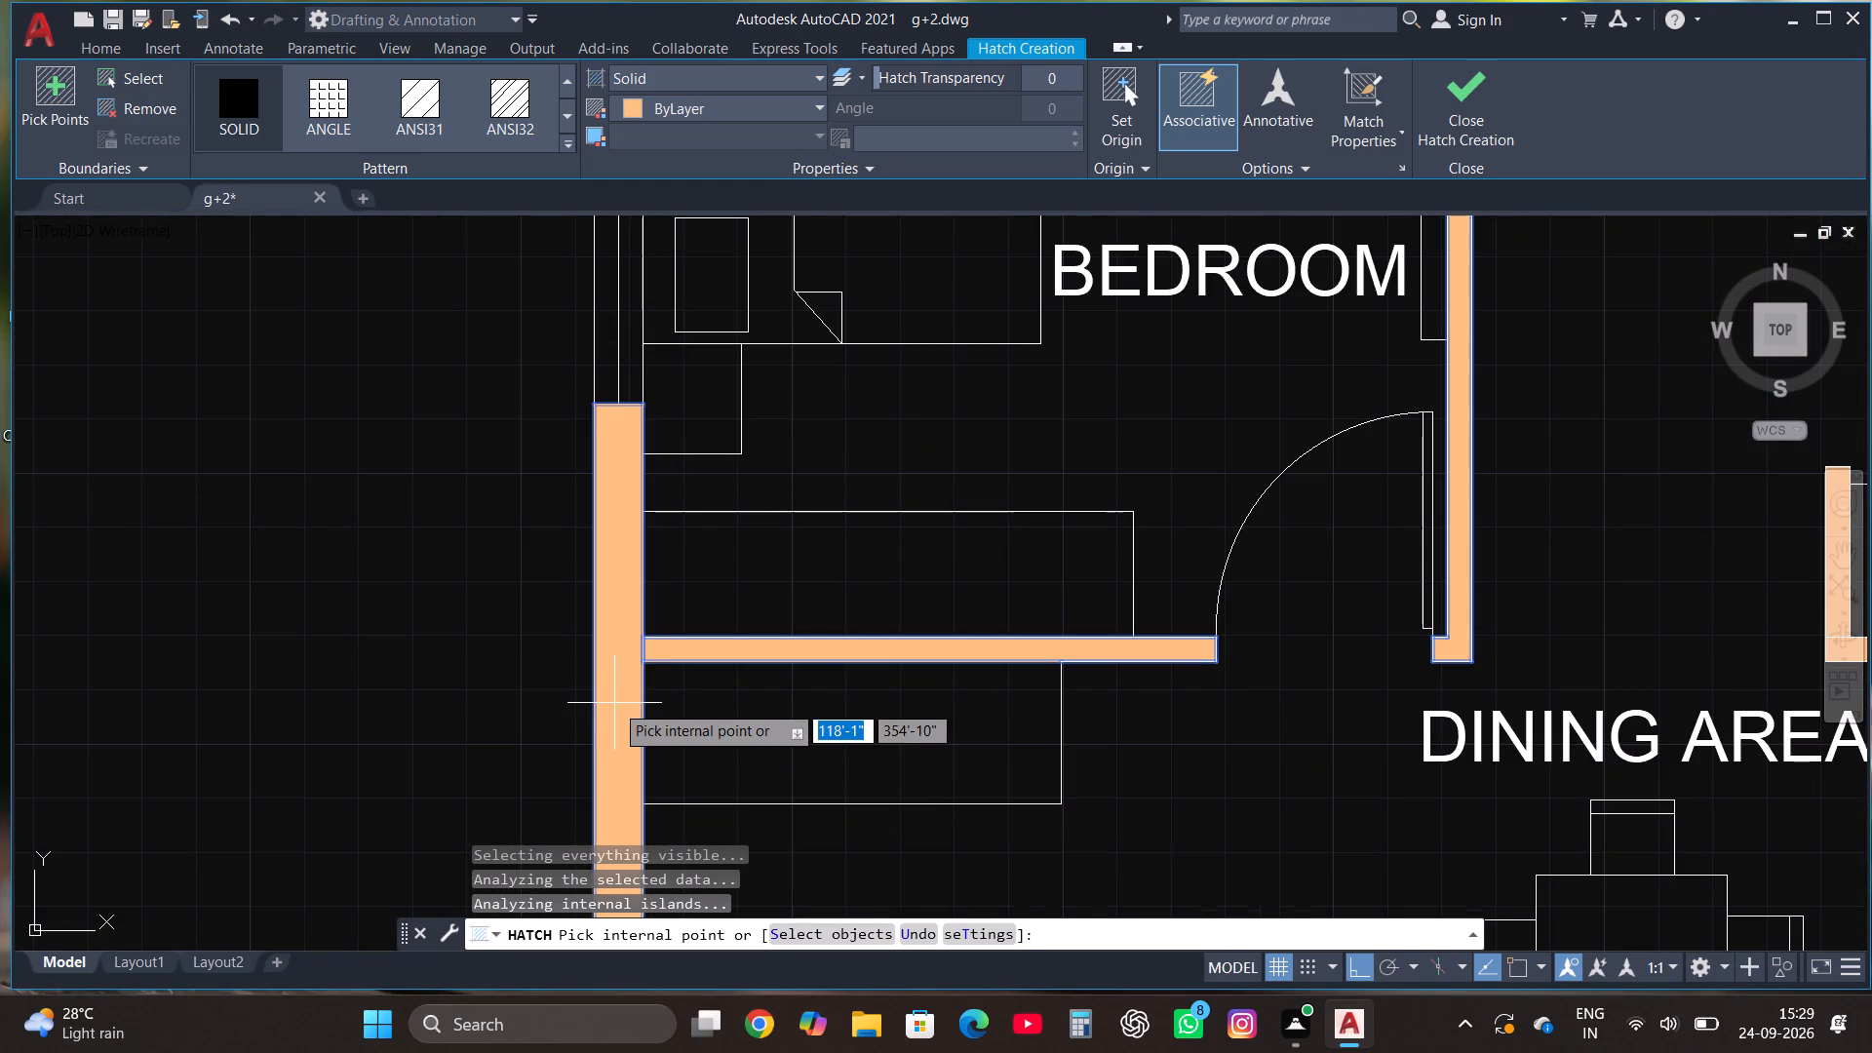
left_click(1462, 92)
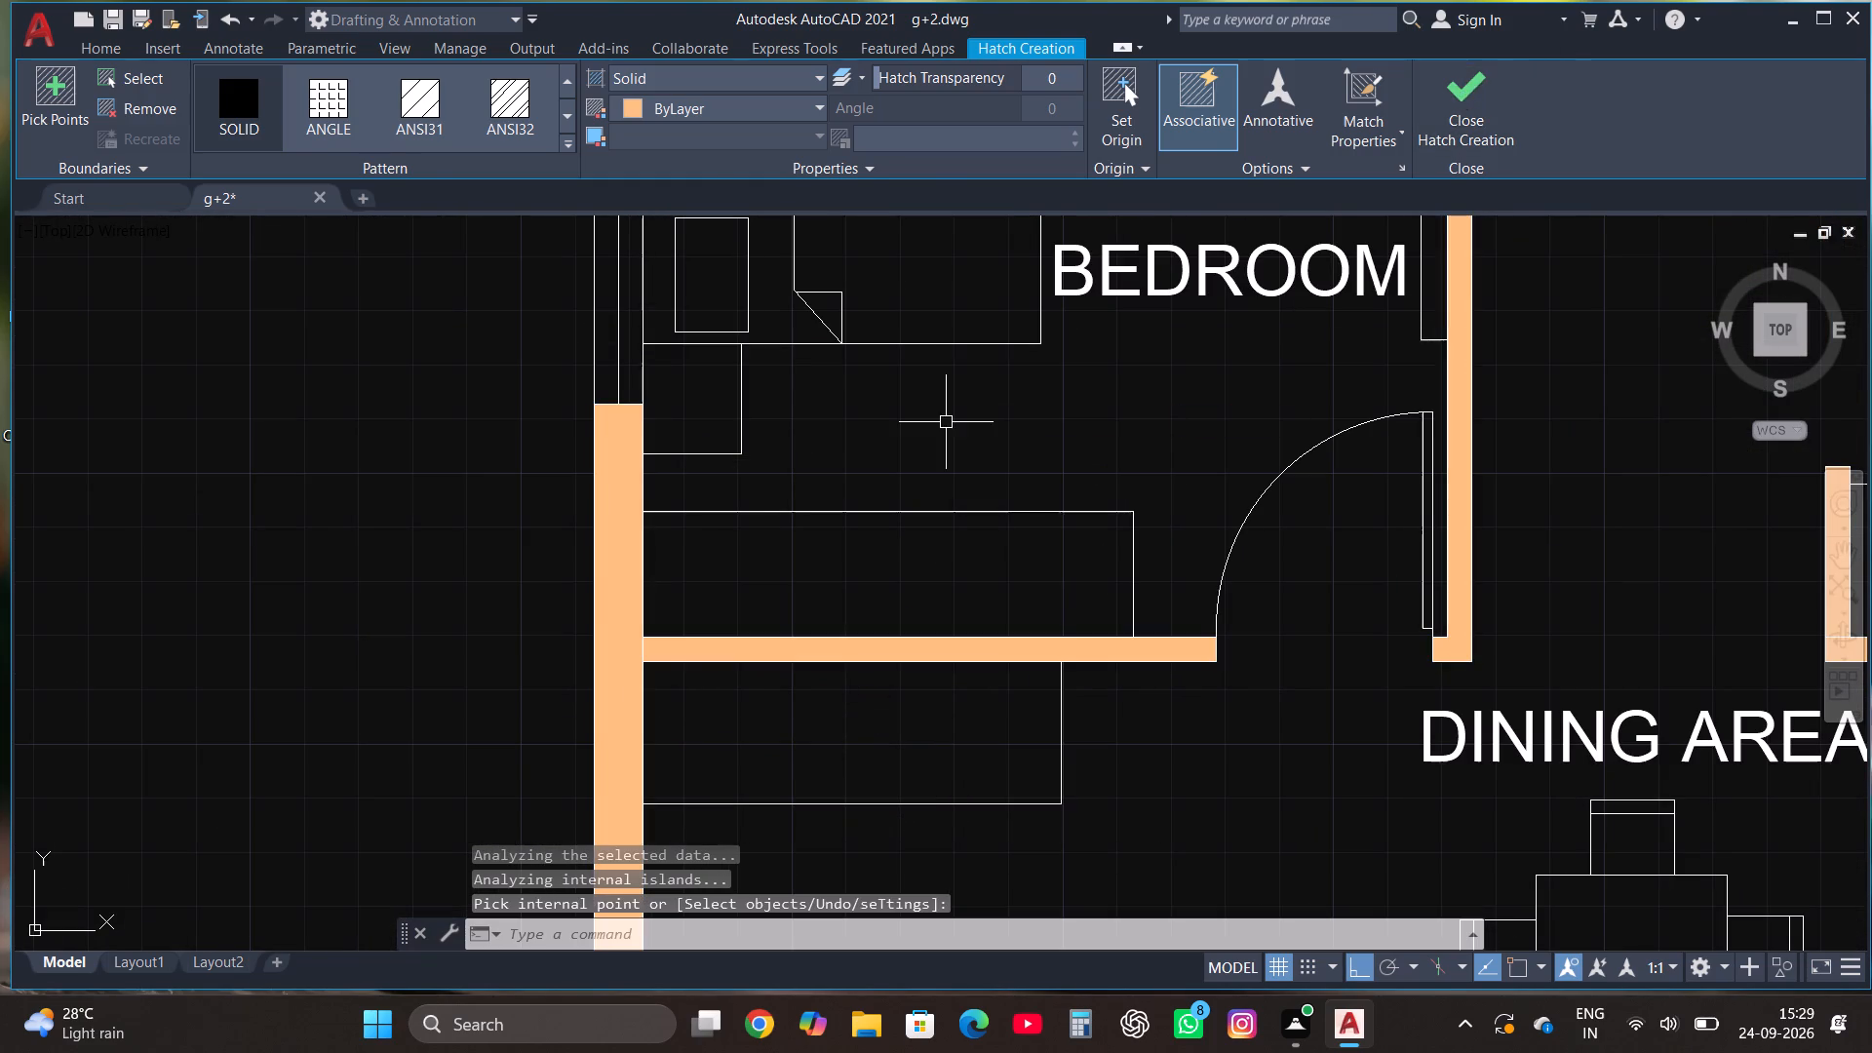
Save the drawing.
scroll(1014, 536, "down", 2)
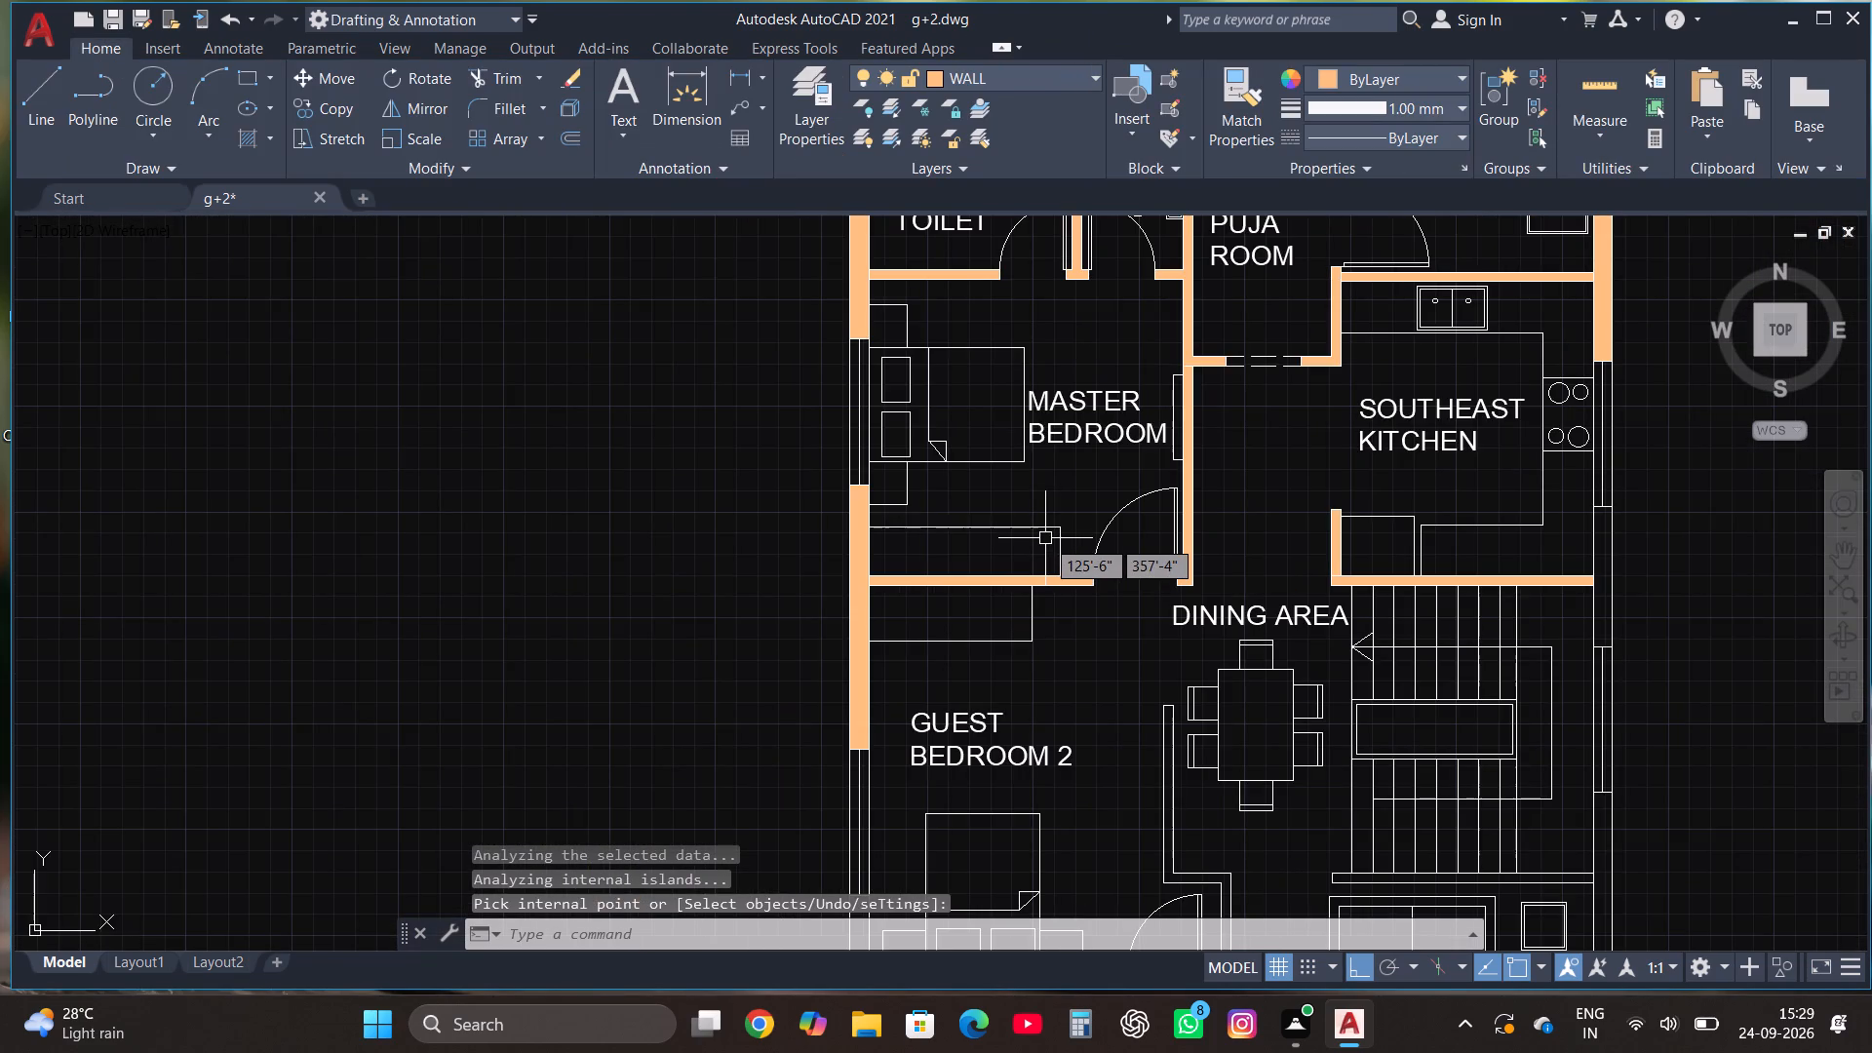
key("ctrl+s")
Start a new solid hatch on the east outer wall between the kitchen and staircase windows.
type("HA")
left_click(1164, 596)
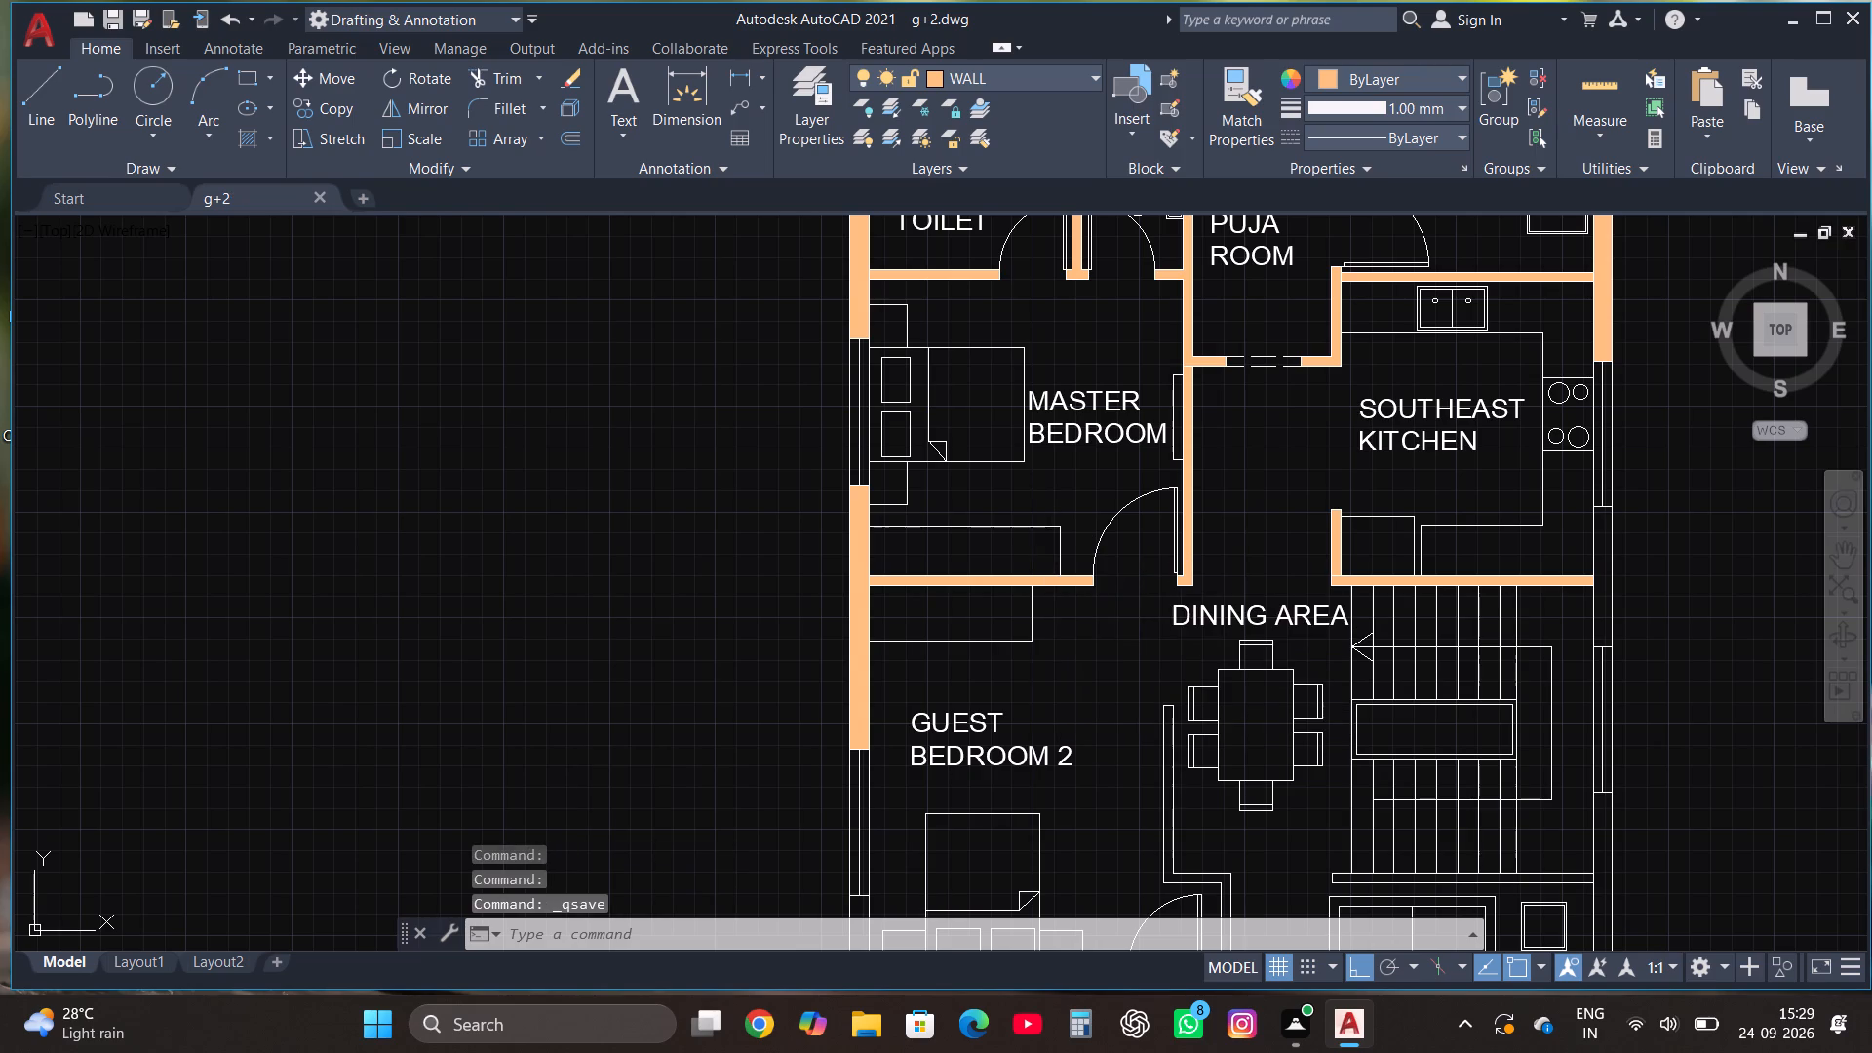
scroll(1270, 721, "down", 1)
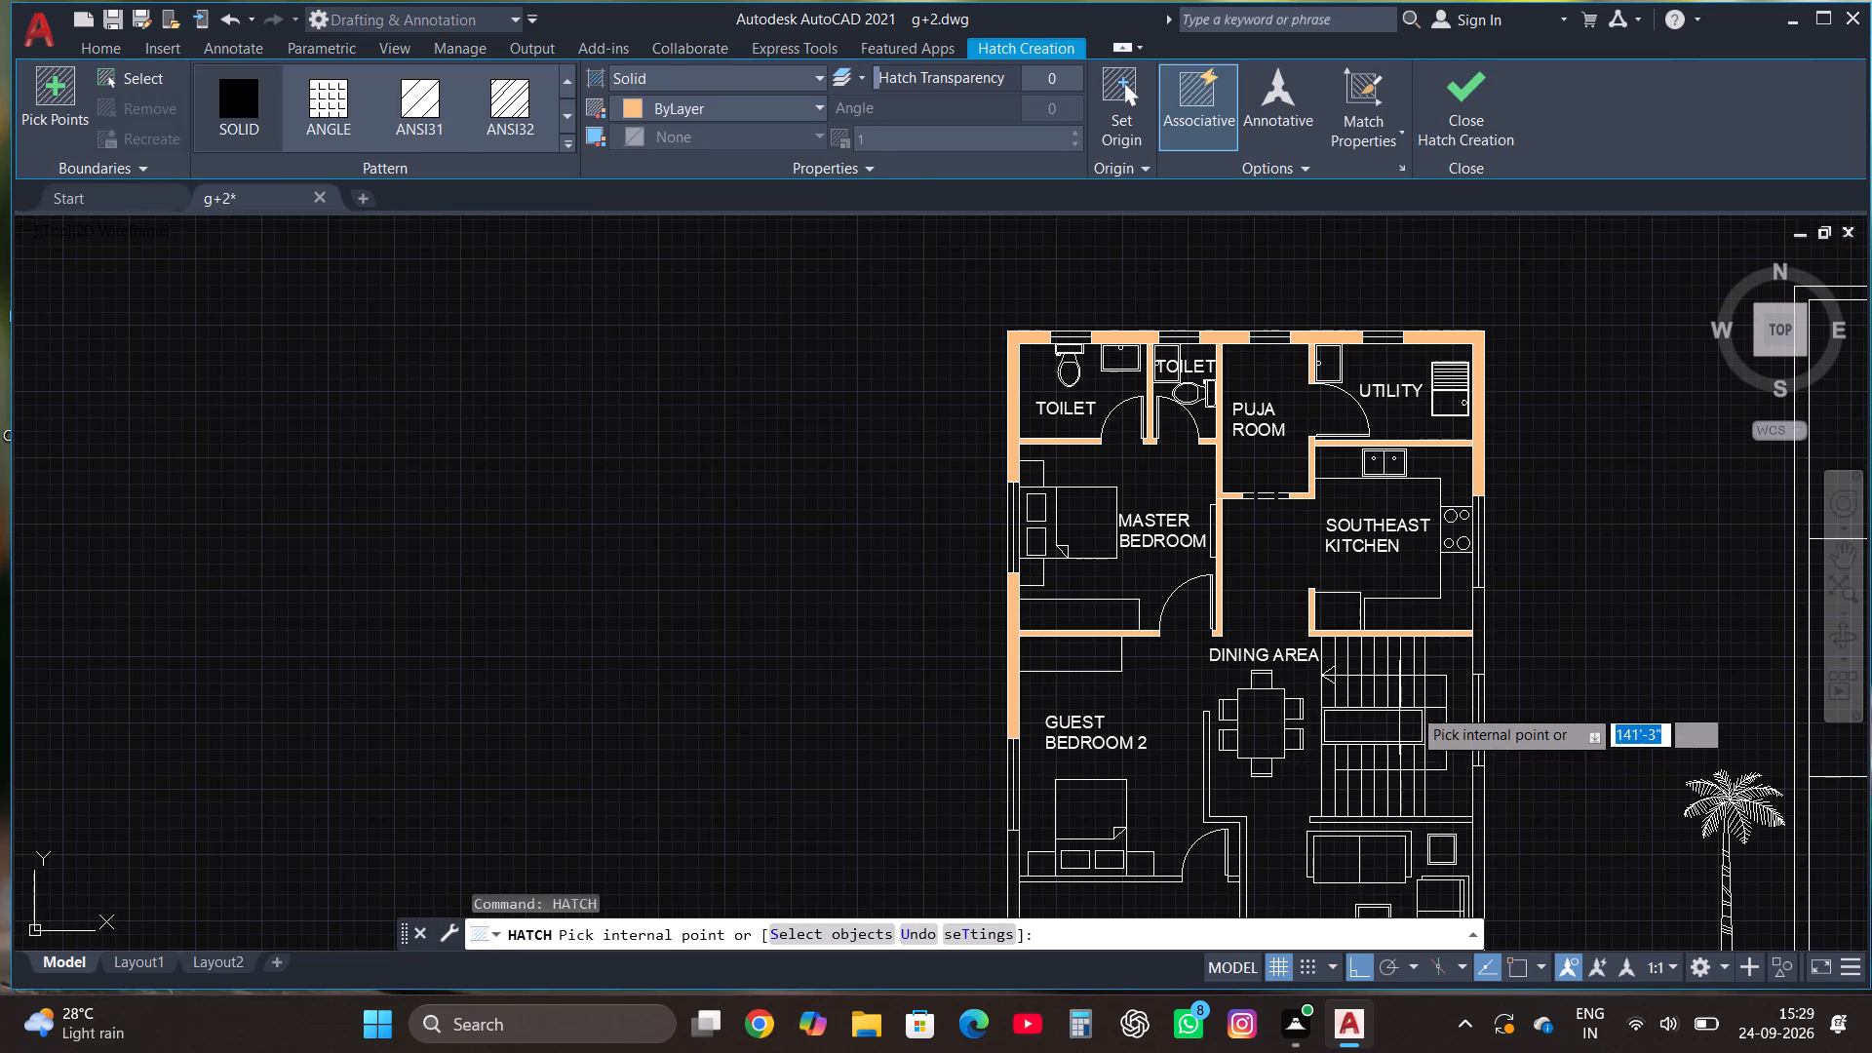
scroll(1479, 667, "up", 2)
left_click(1472, 612)
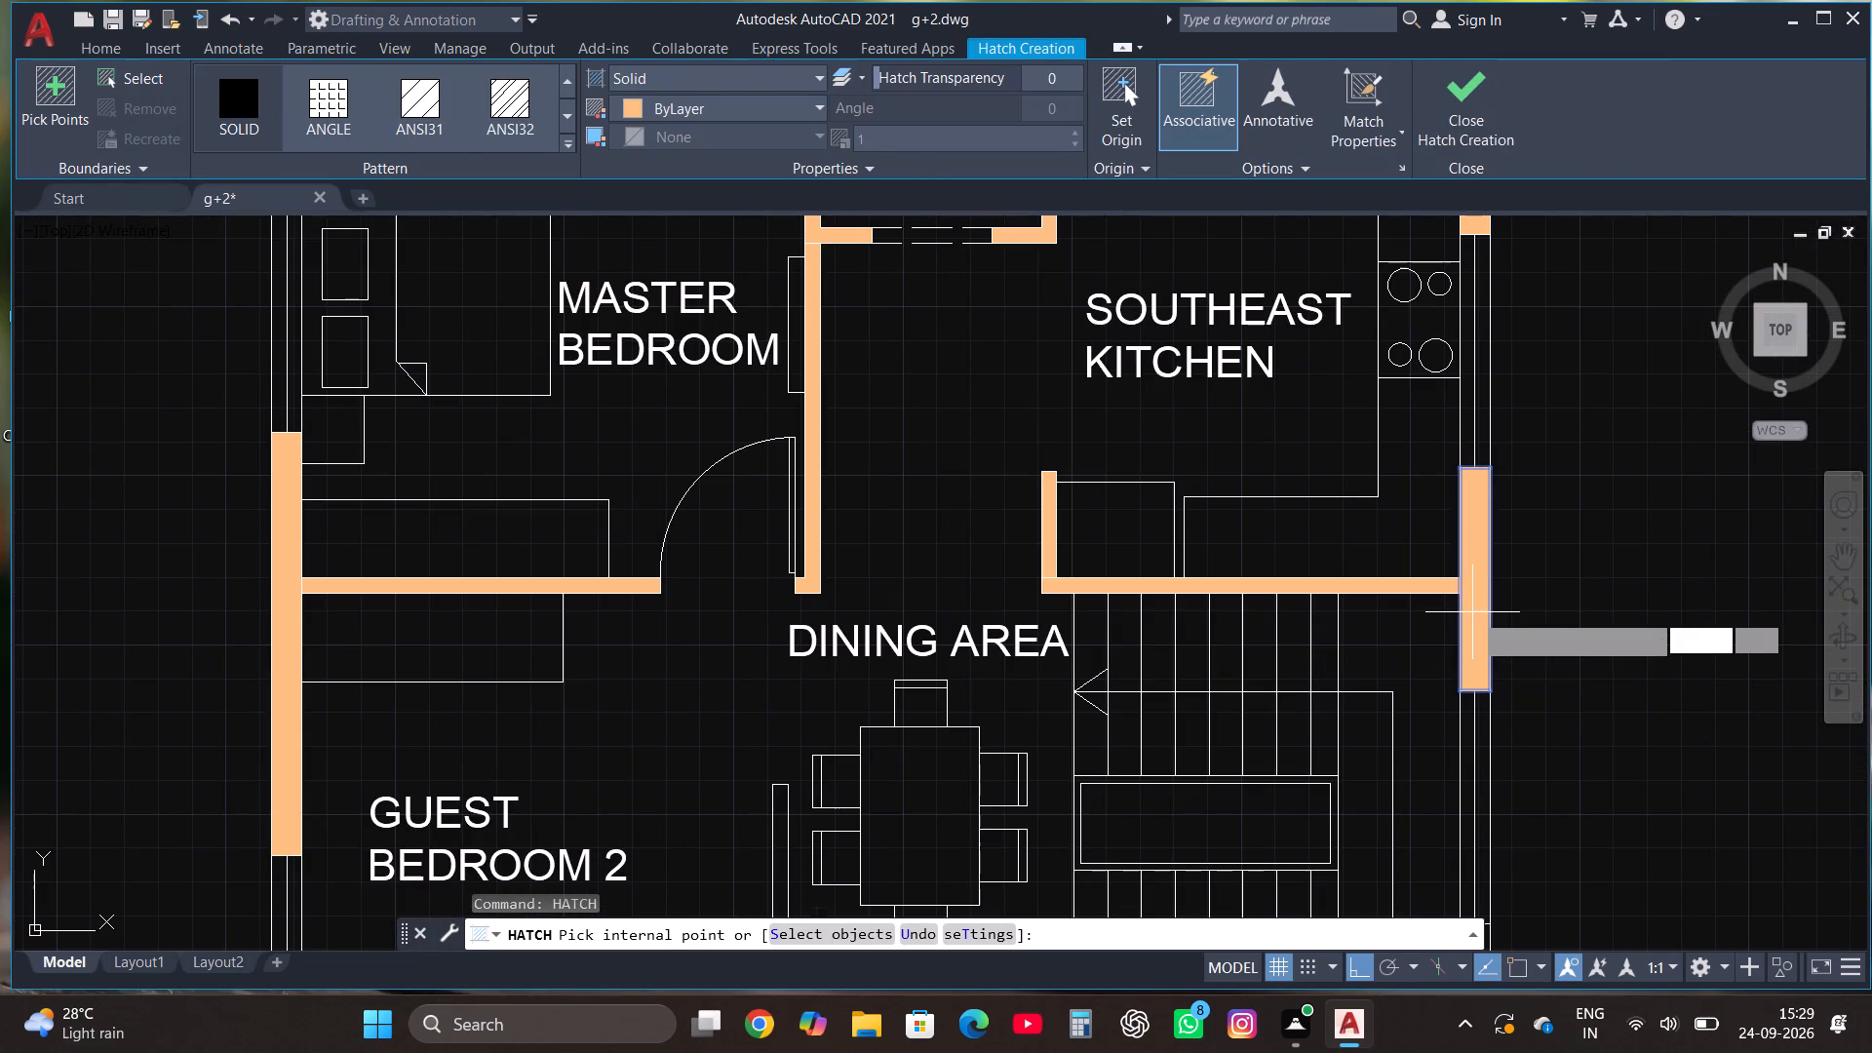
Add the wall between the staircase and living room to the hatch, and try the adjoining east outer wall.
scroll(1470, 612, "down", 2)
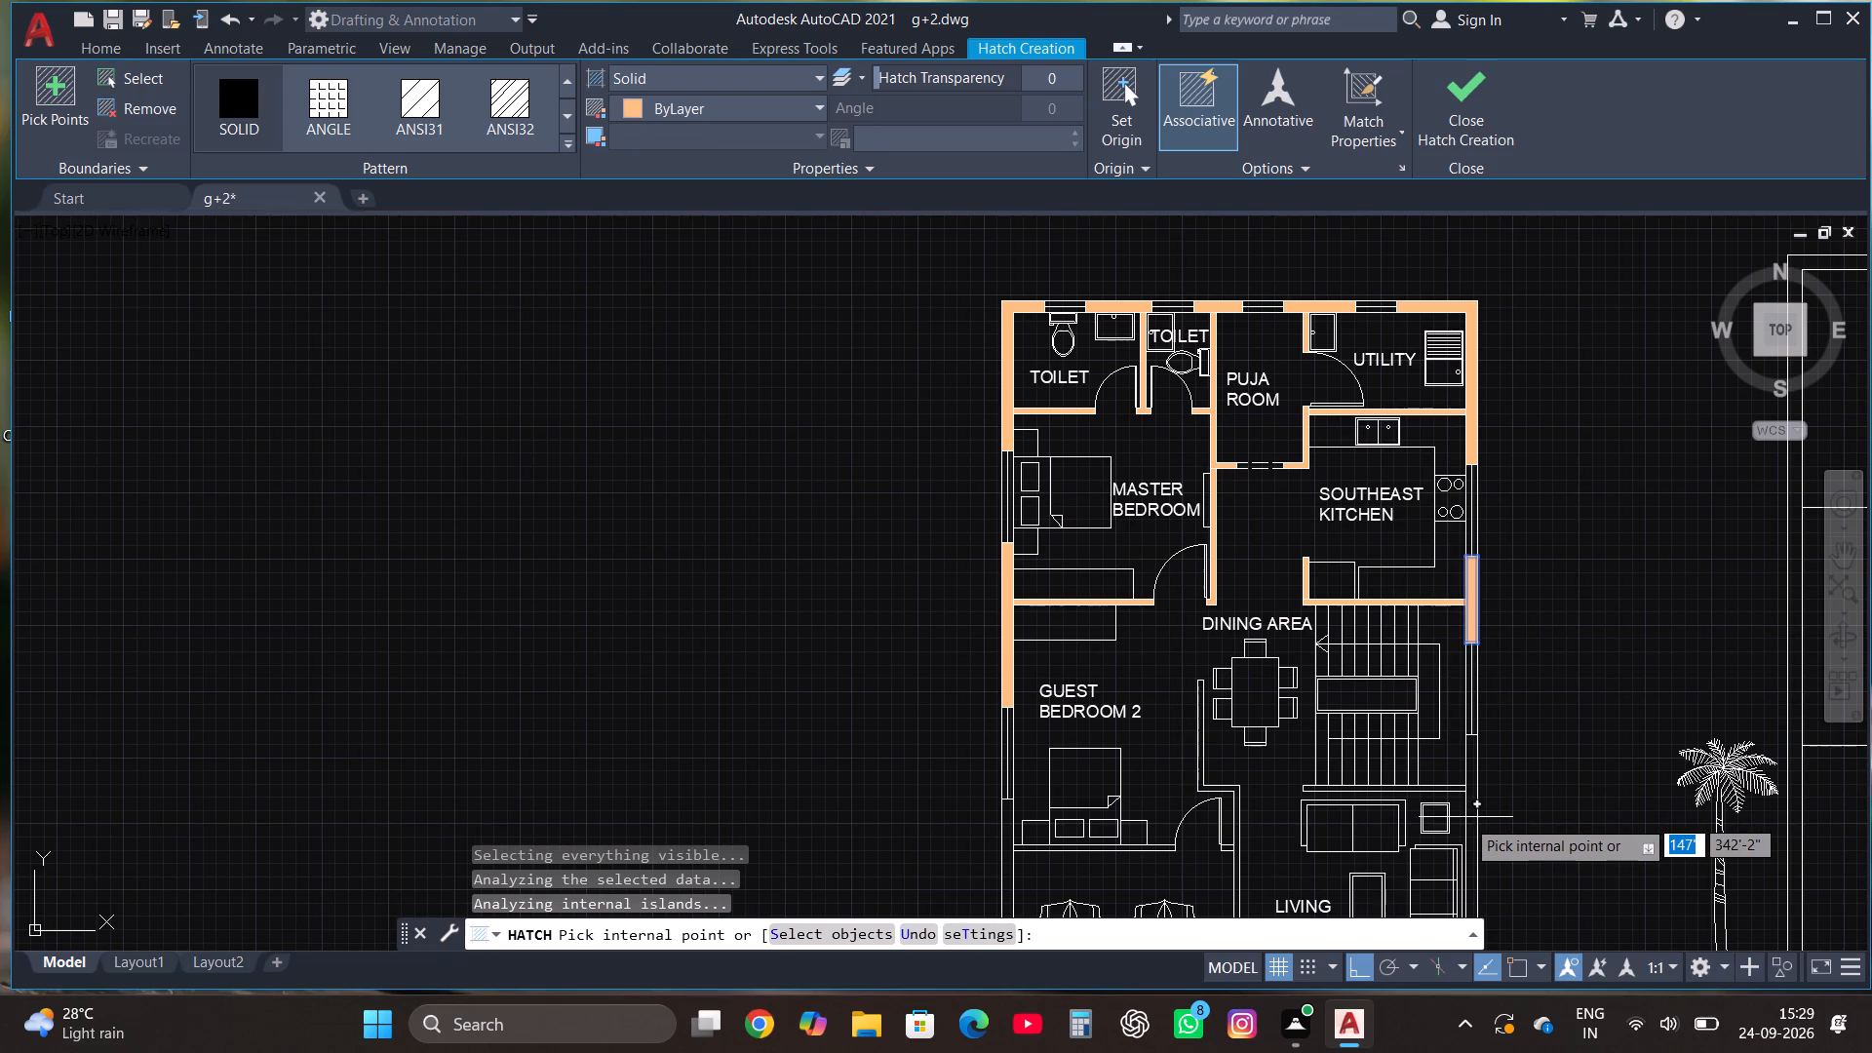
scroll(1471, 830, "up", 4)
left_click(1476, 735)
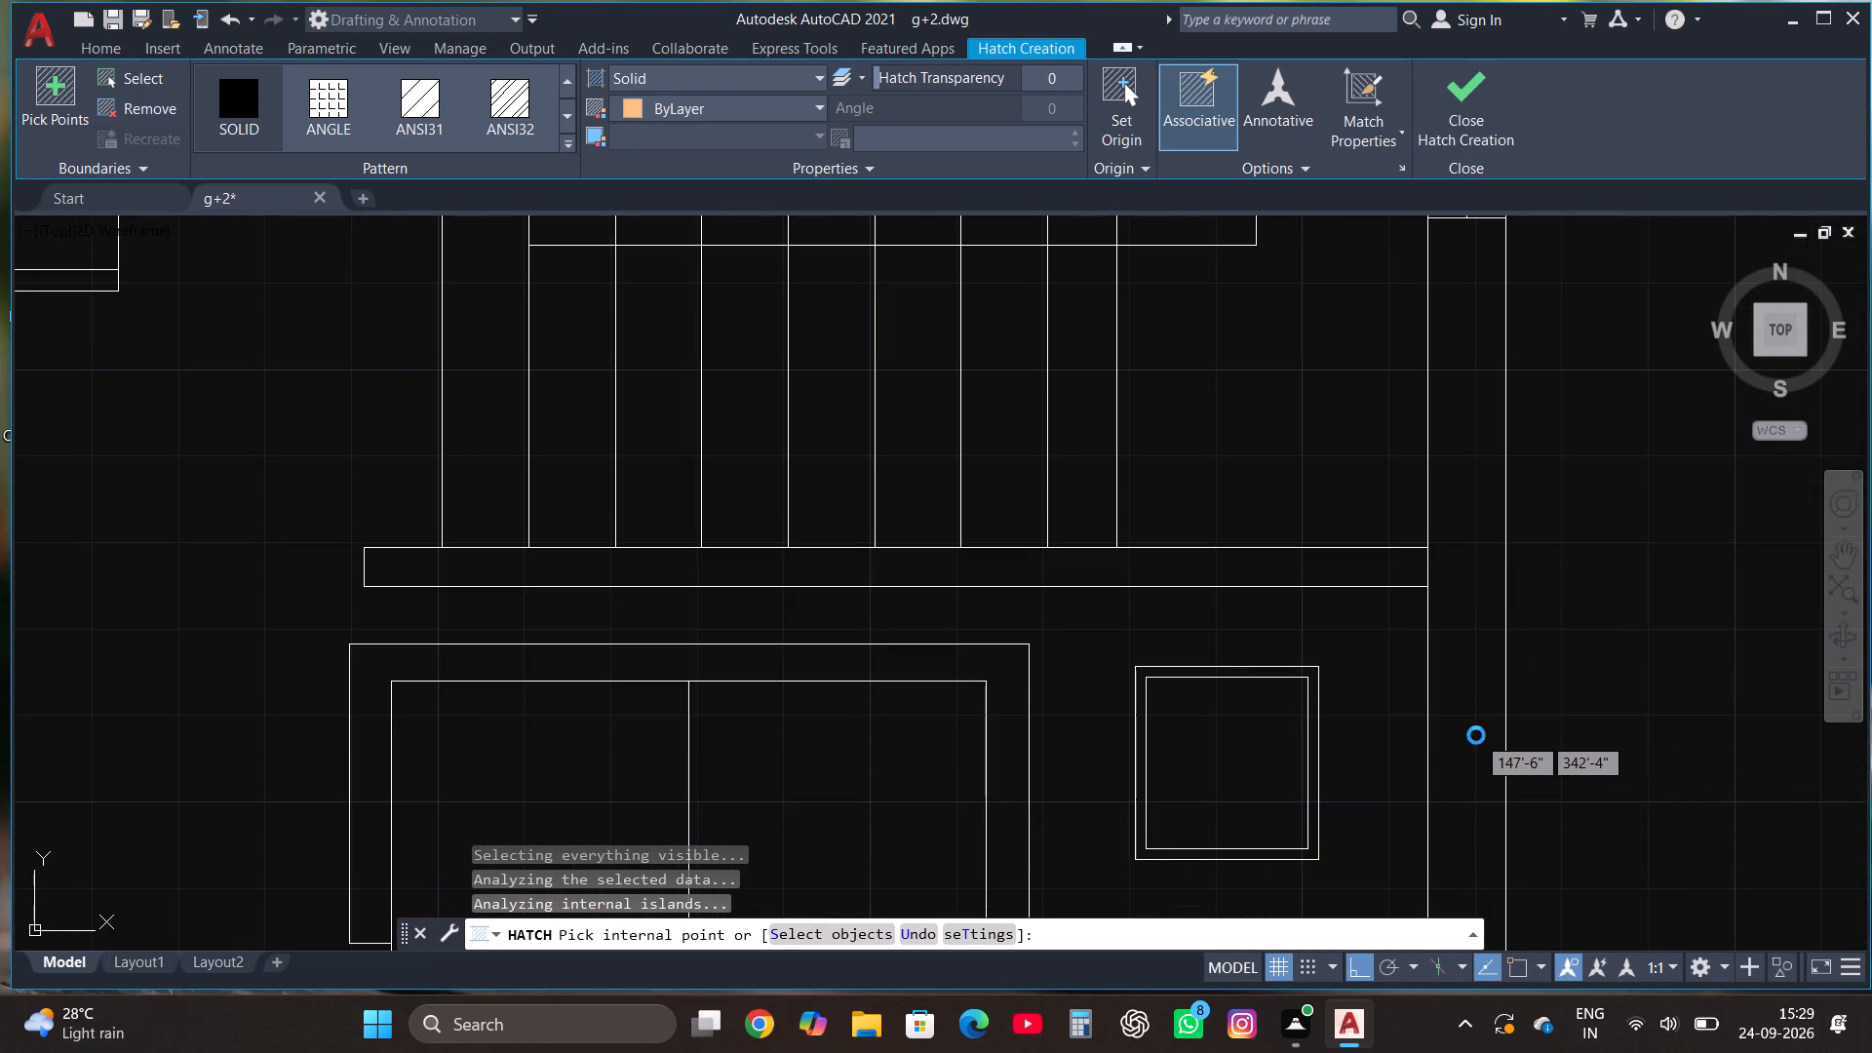
left_click(1156, 570)
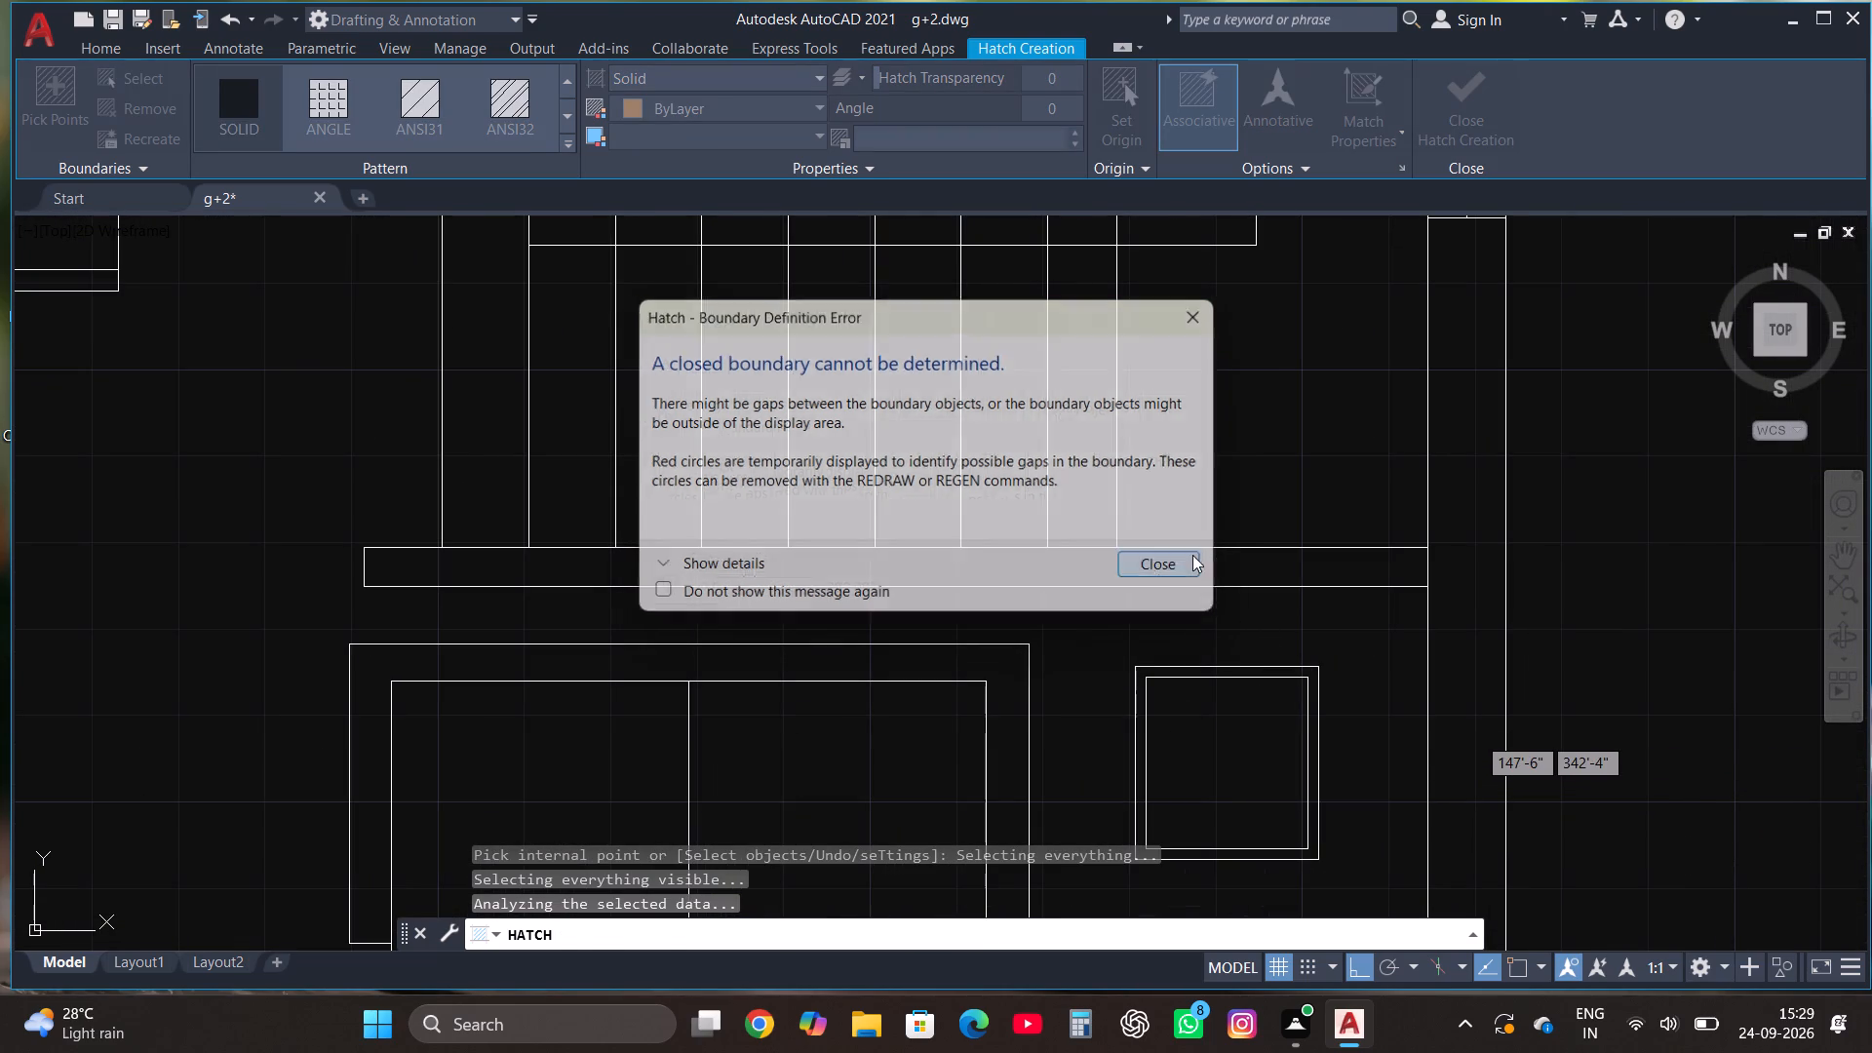
left_click(1162, 566)
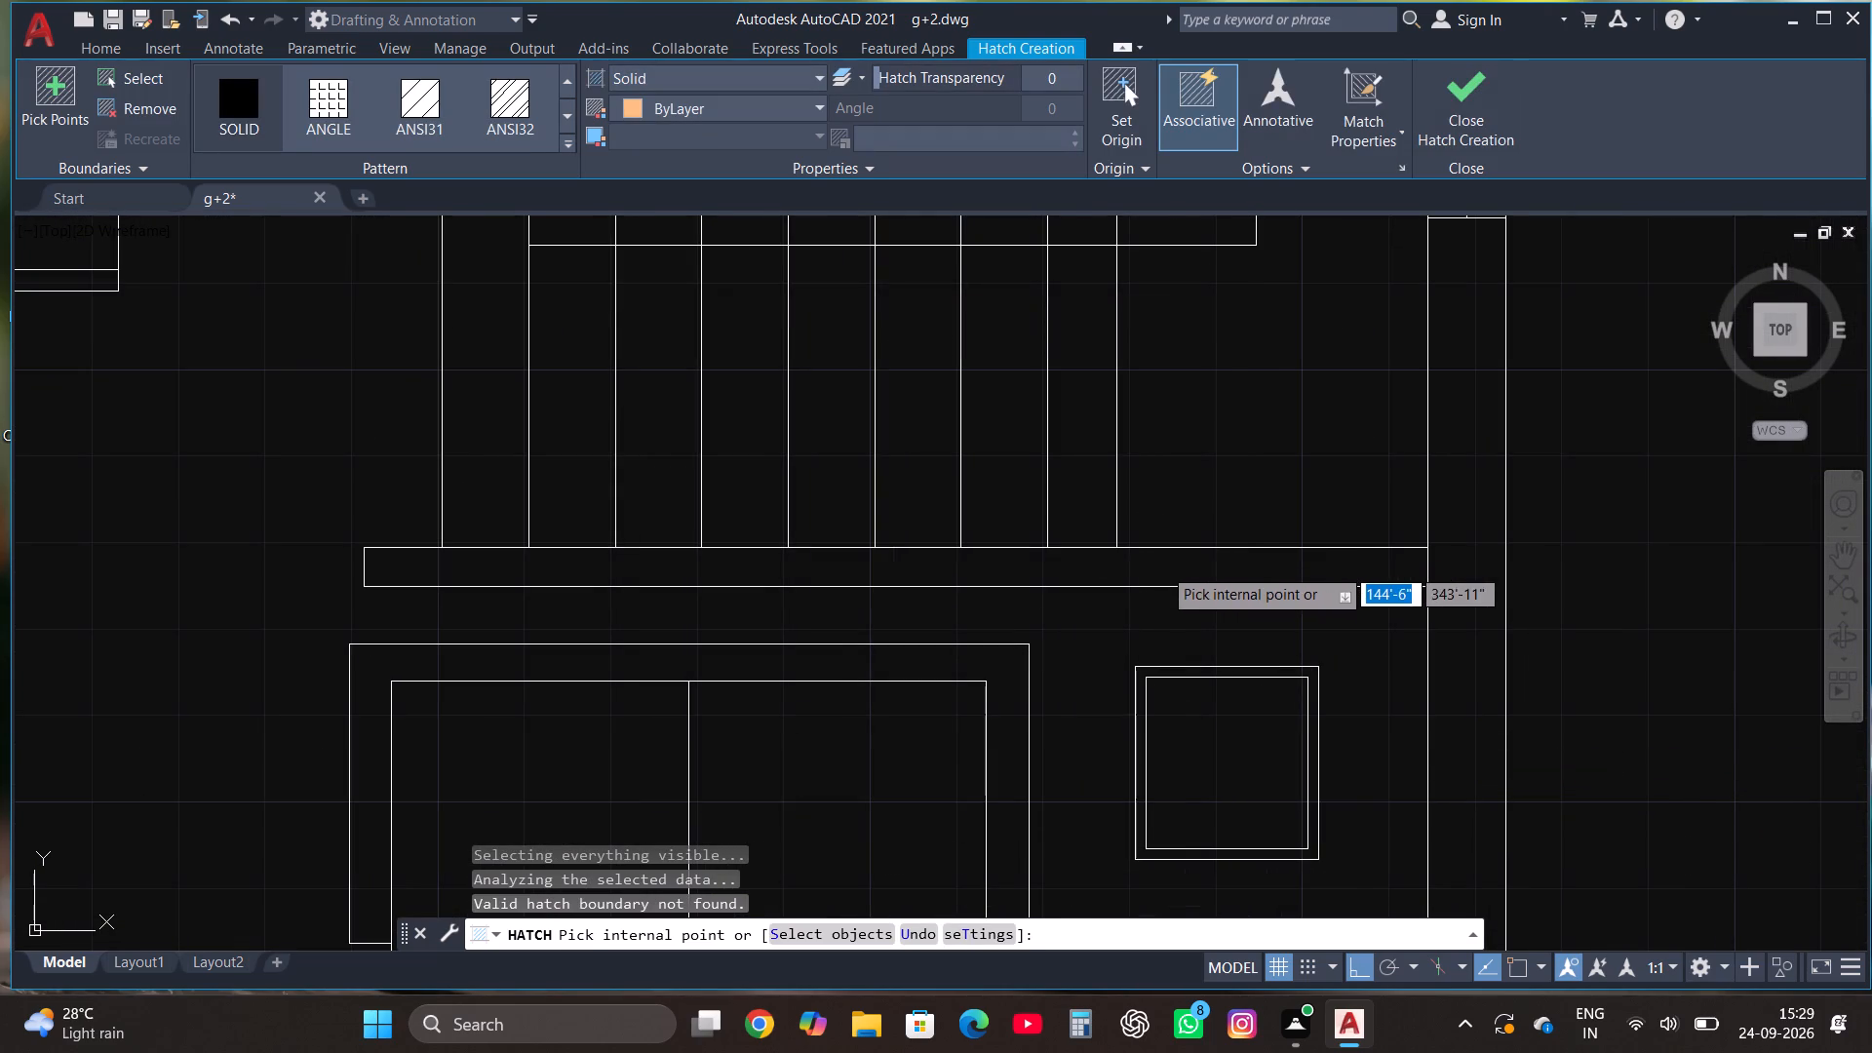
left_click(1455, 532)
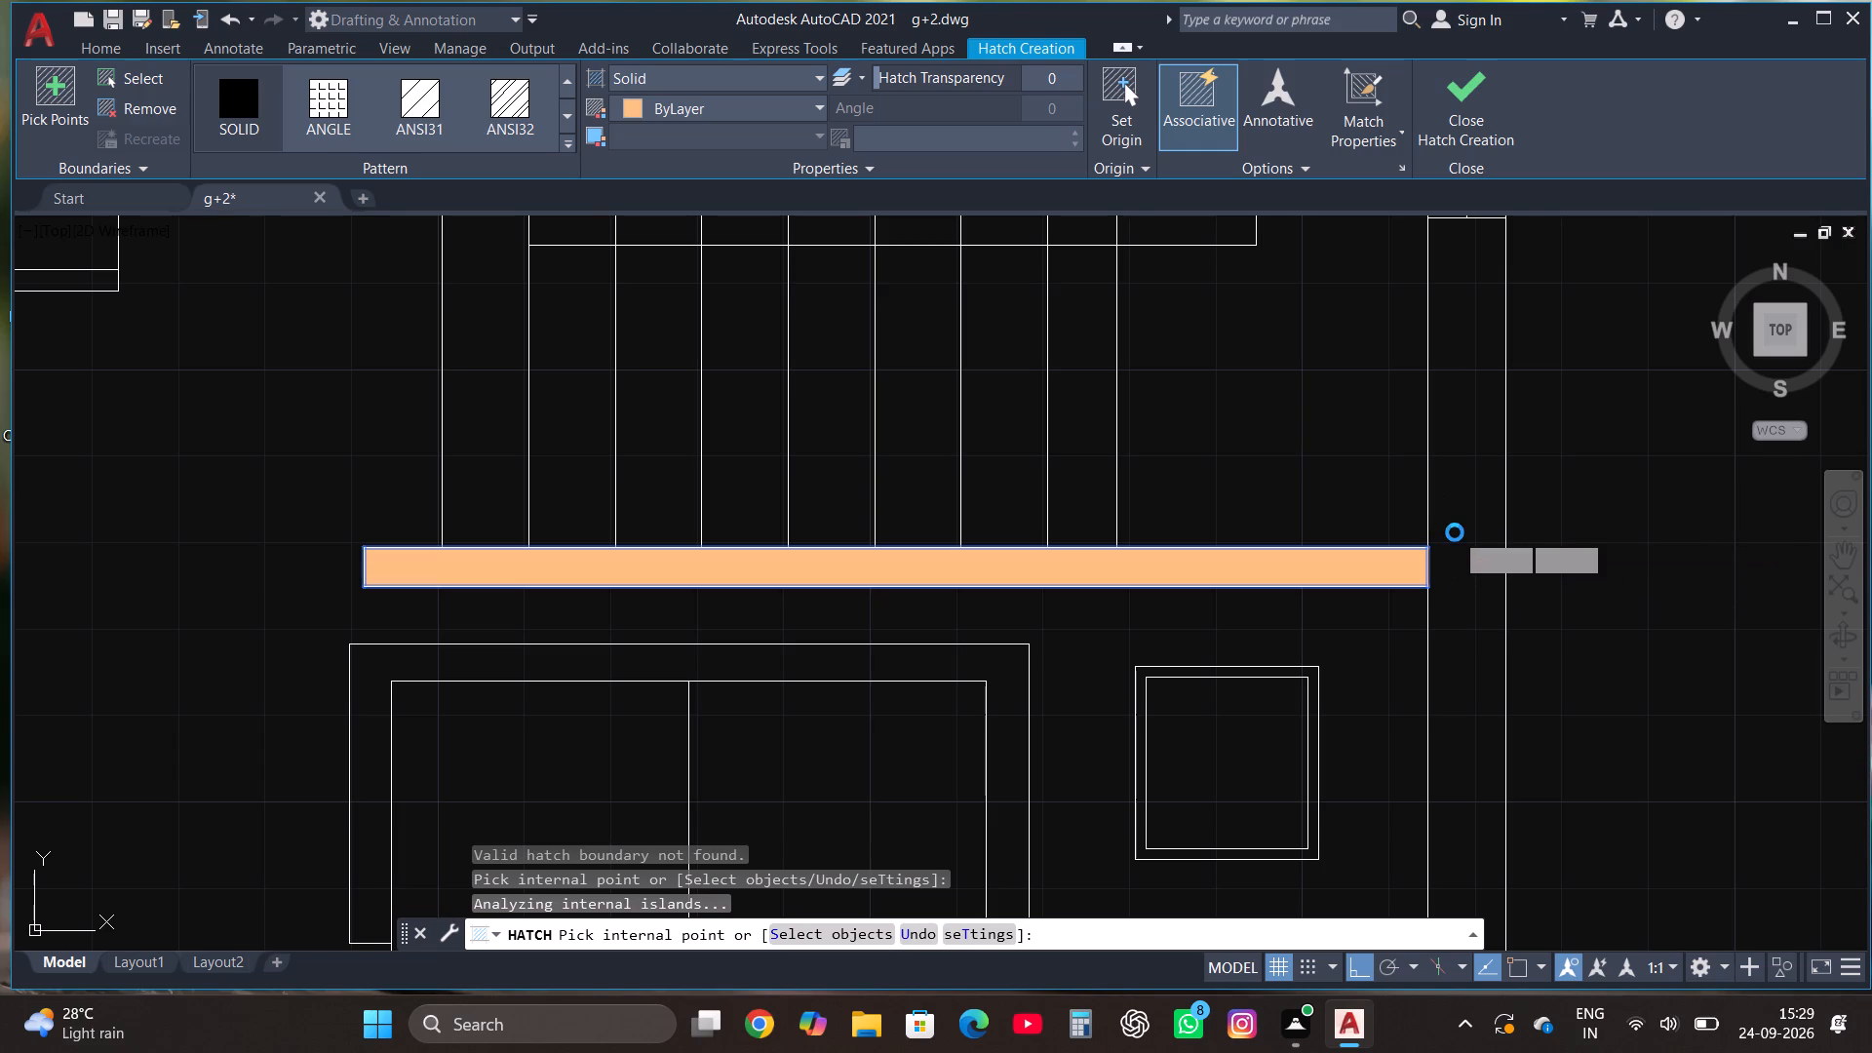
left_click(1154, 568)
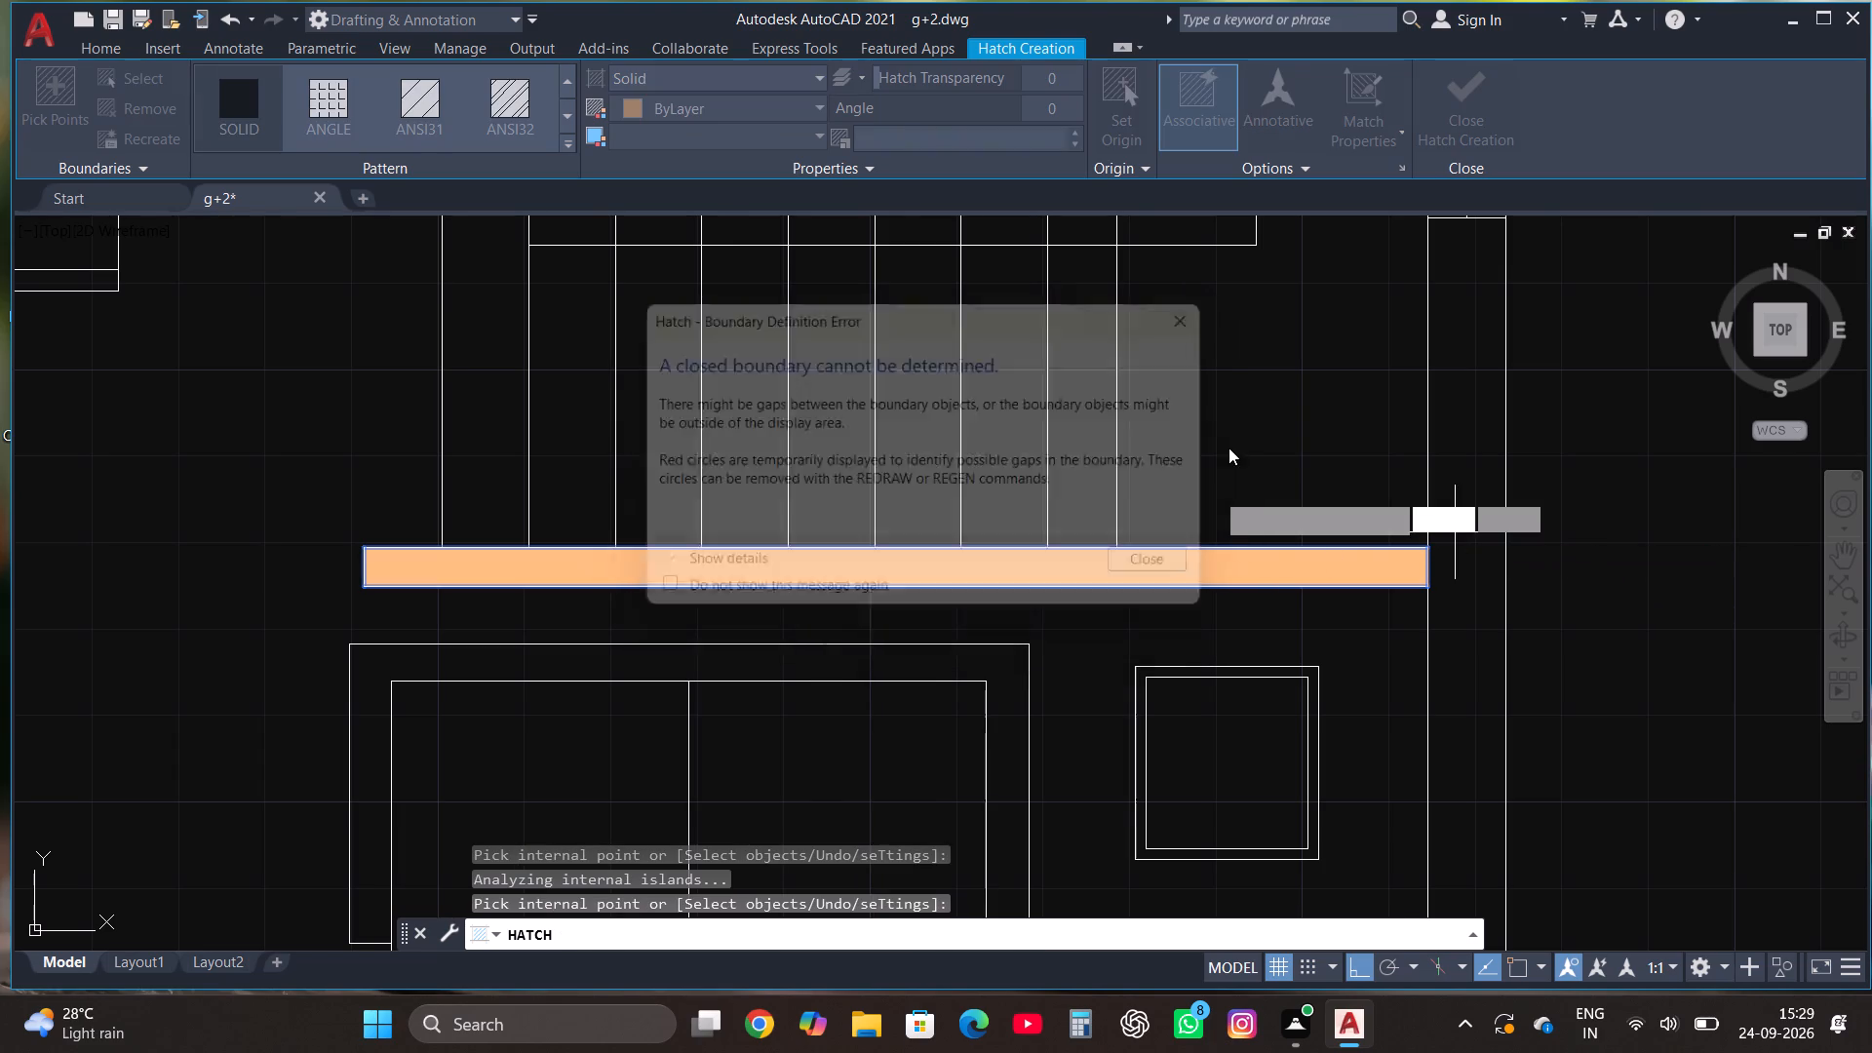
Add the living room's east outer wall and the wall pieces on both sides of the entrance porch window to the solid hatch.
scroll(1229, 448, "down", 3)
scroll(1323, 502, "down", 1)
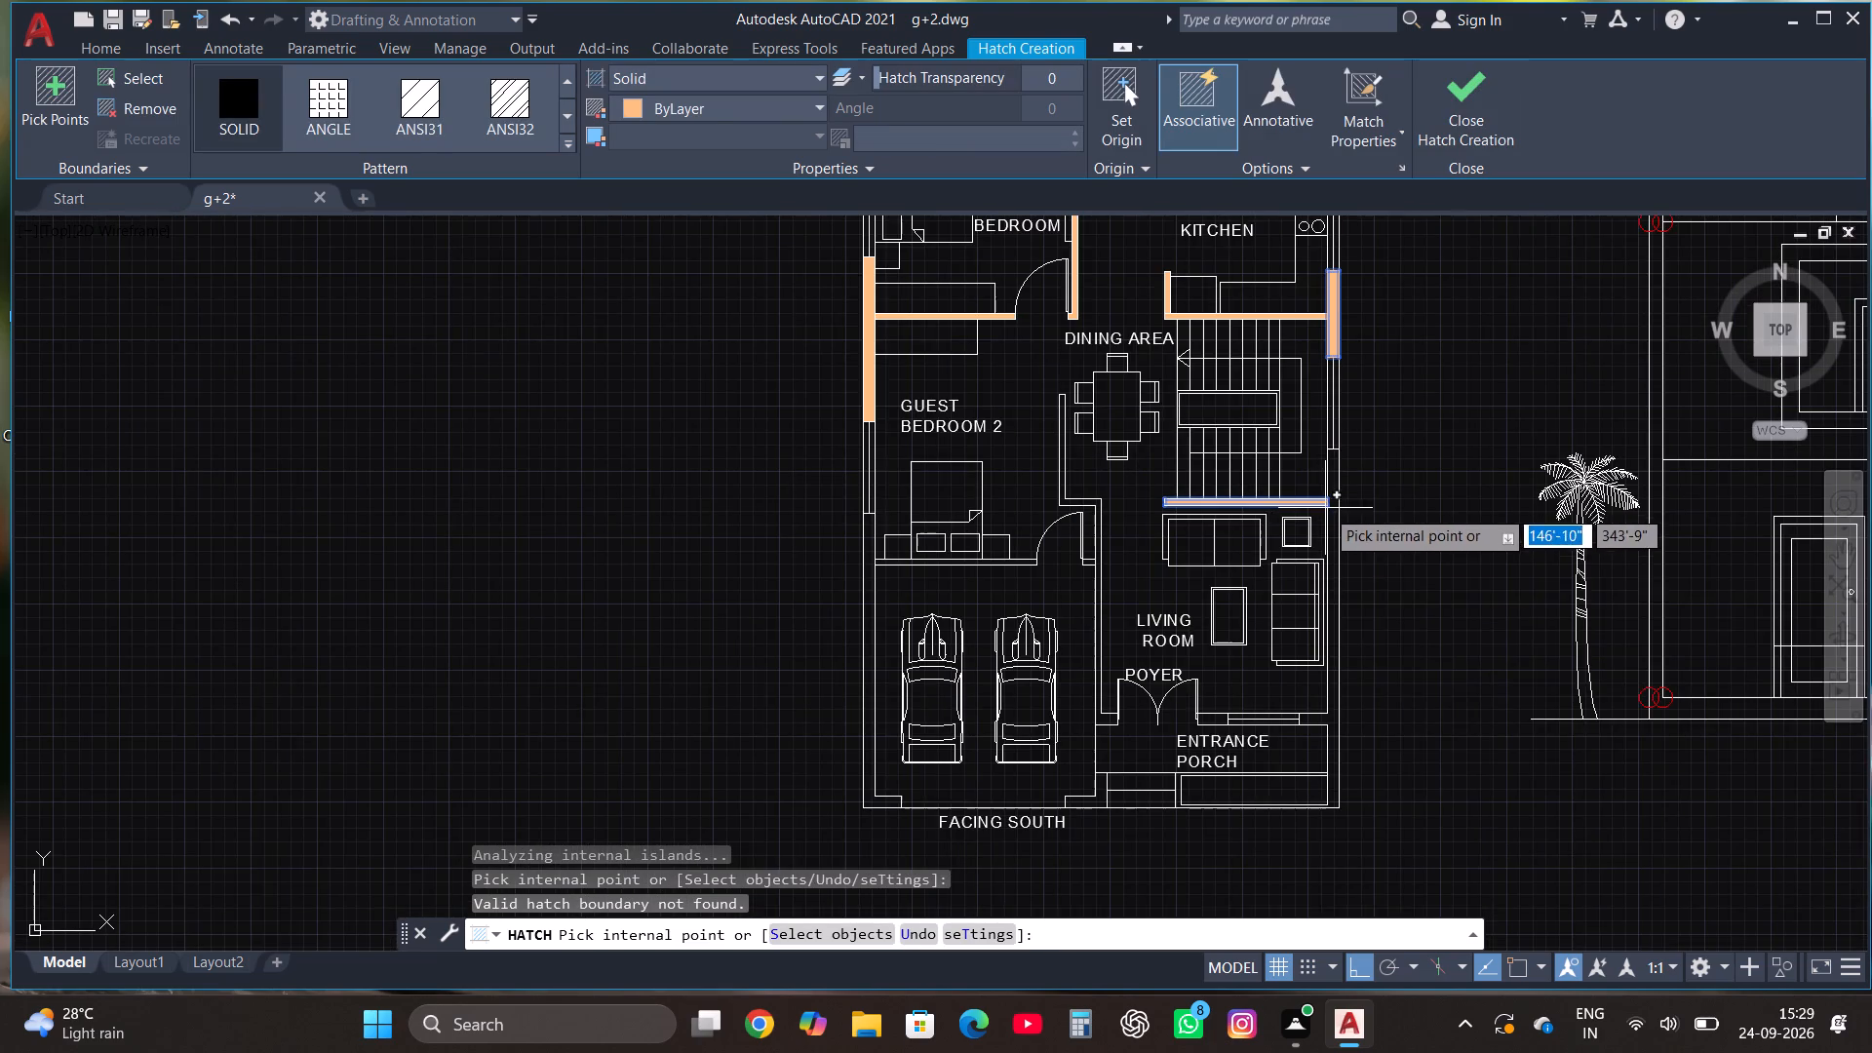
scroll(1327, 705, "up", 3)
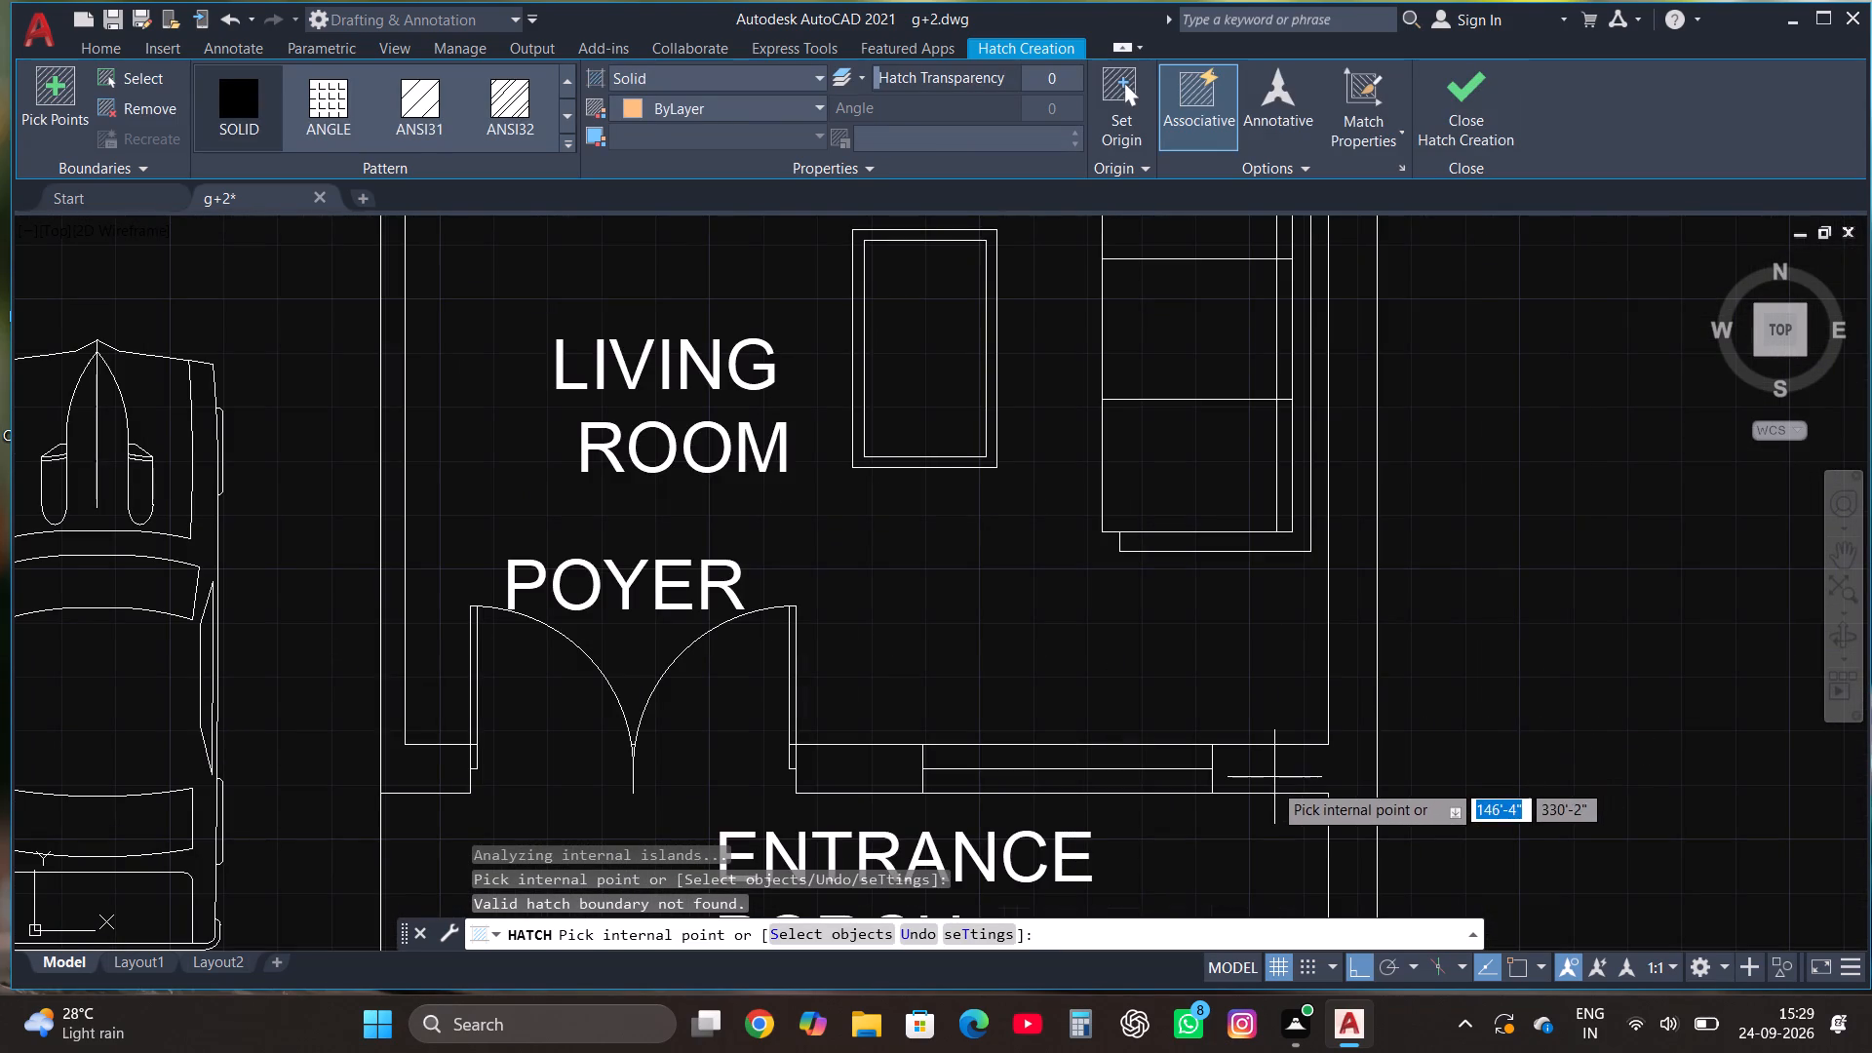
left_click(1248, 786)
scroll(1255, 747, "down", 2)
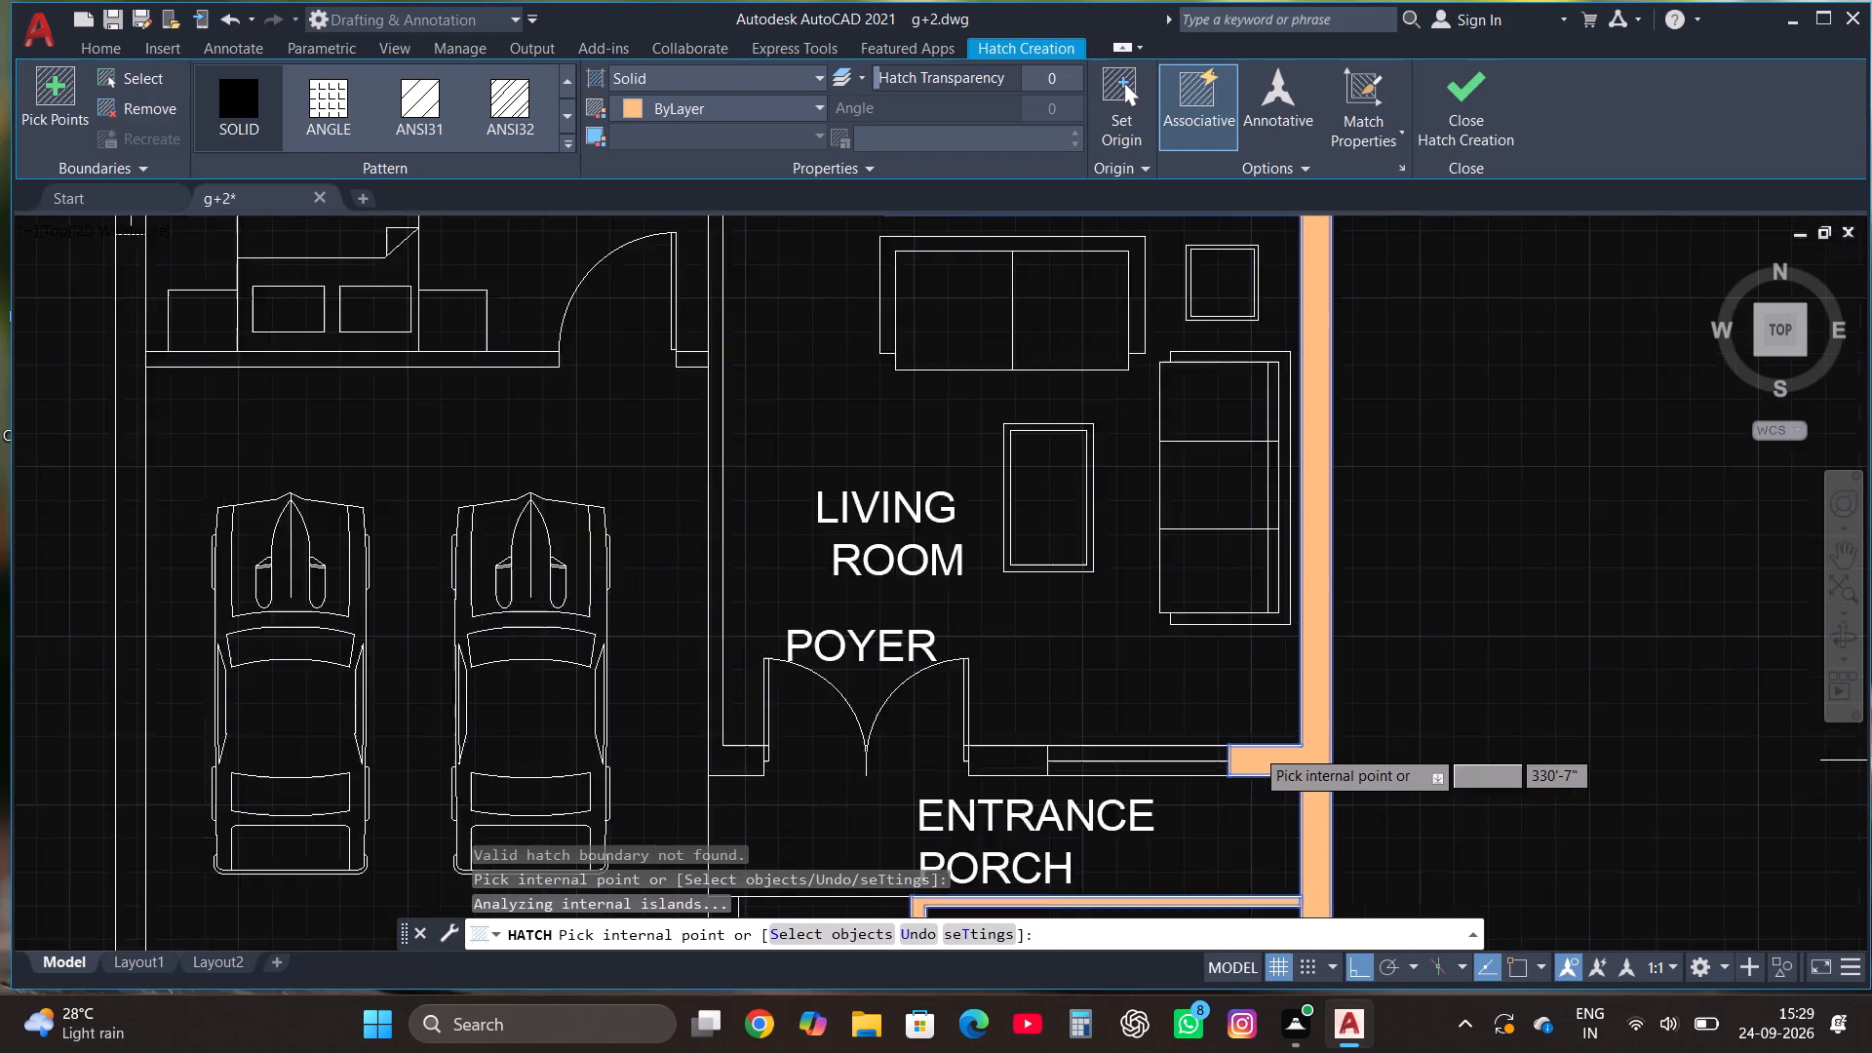
scroll(1100, 761, "up", 2)
left_click(1100, 761)
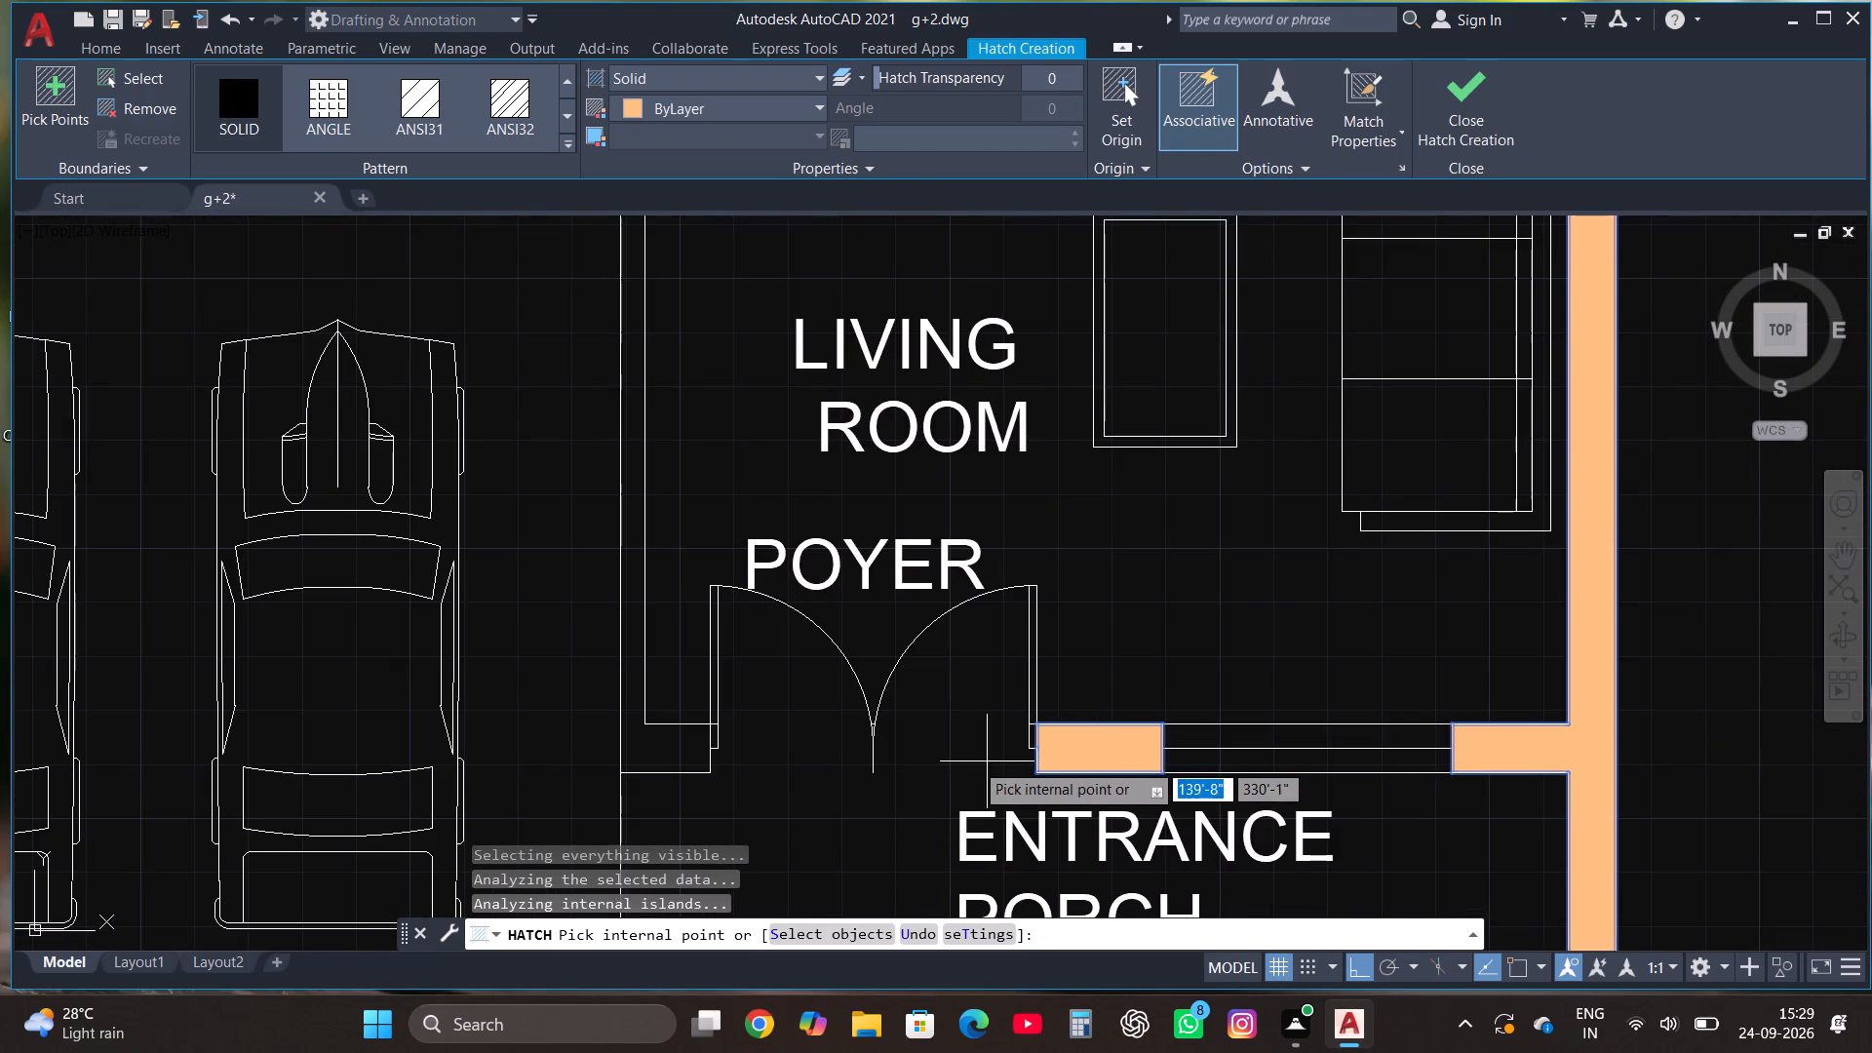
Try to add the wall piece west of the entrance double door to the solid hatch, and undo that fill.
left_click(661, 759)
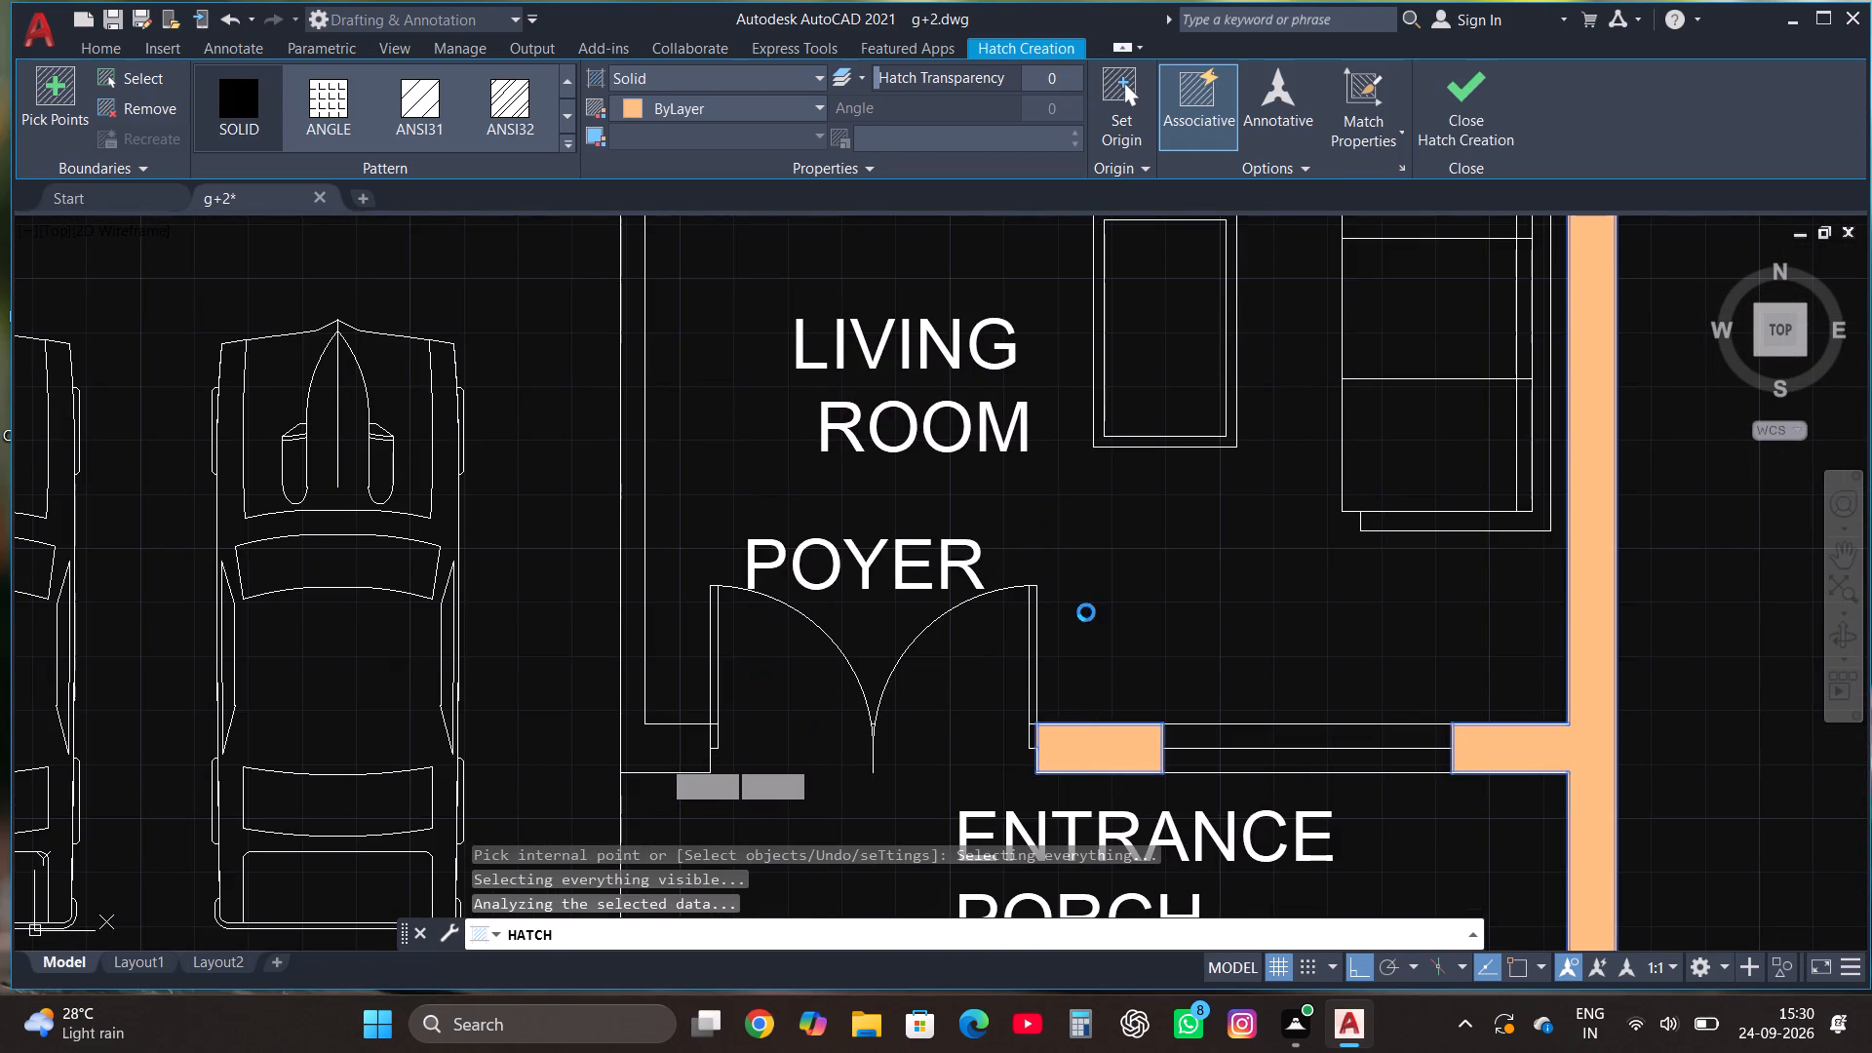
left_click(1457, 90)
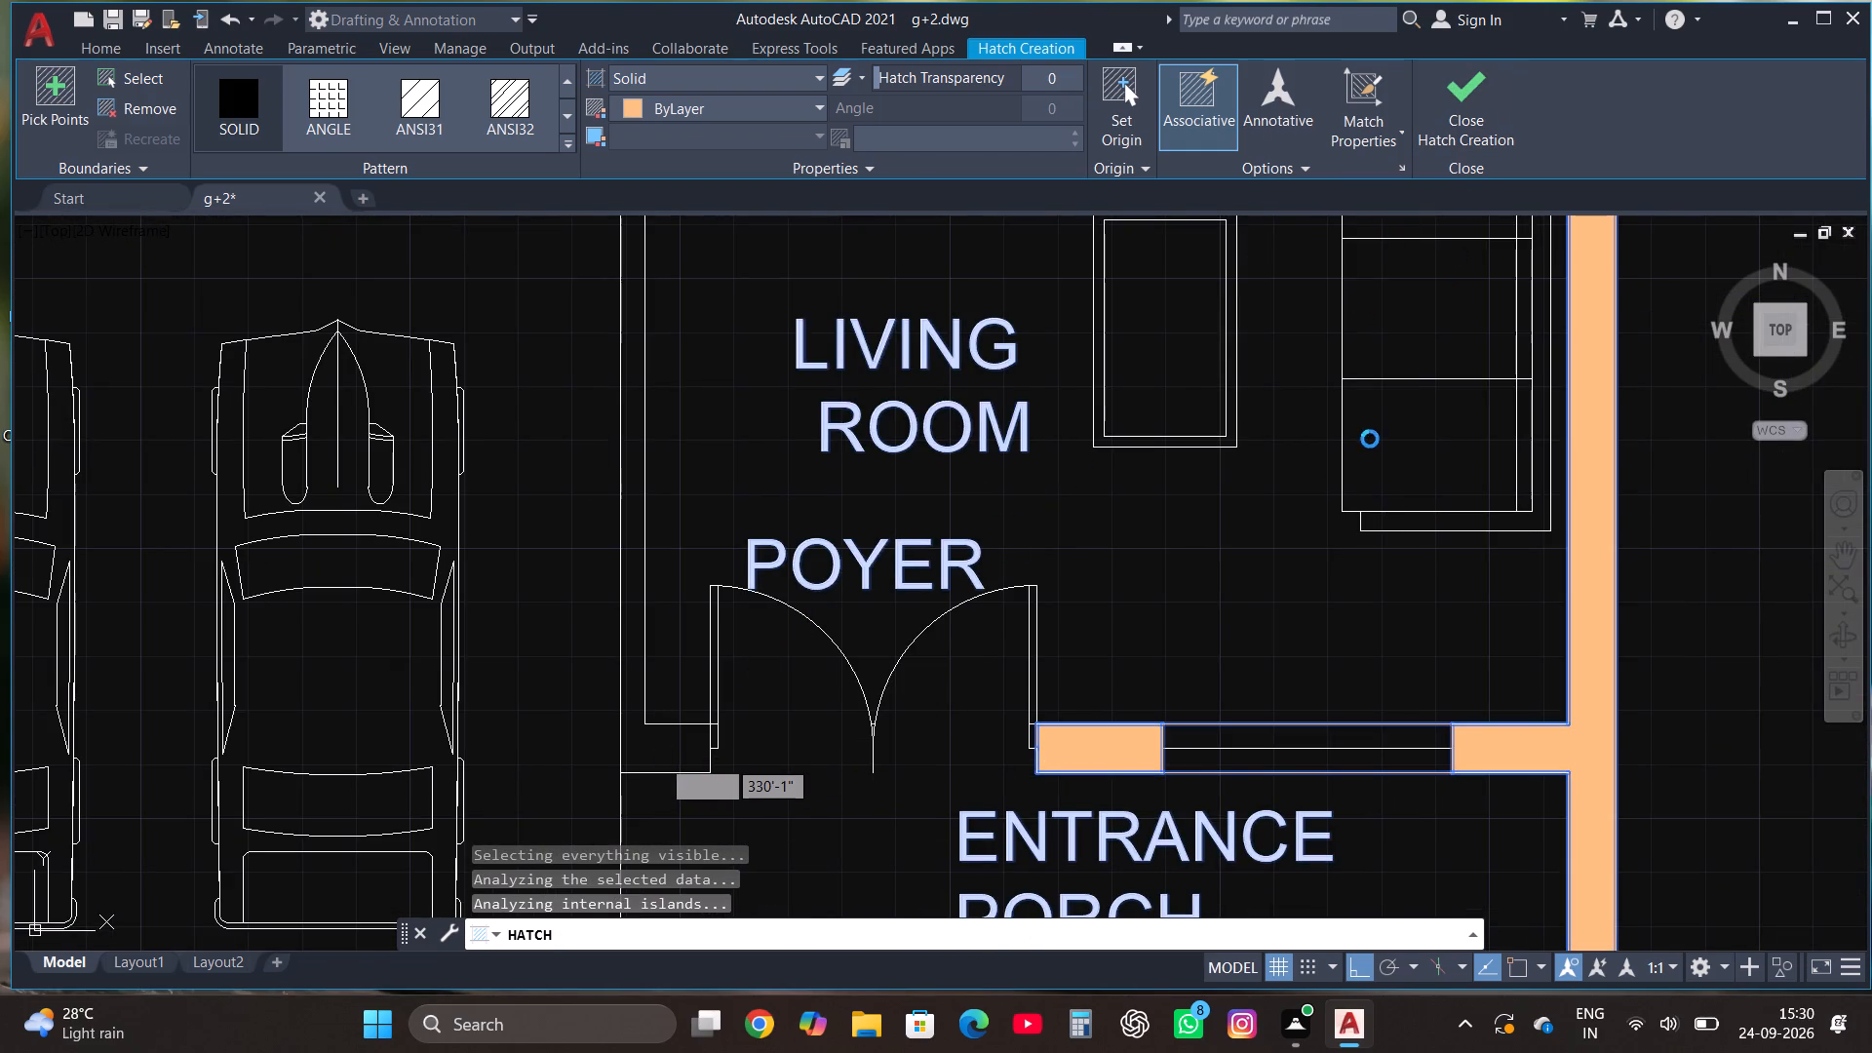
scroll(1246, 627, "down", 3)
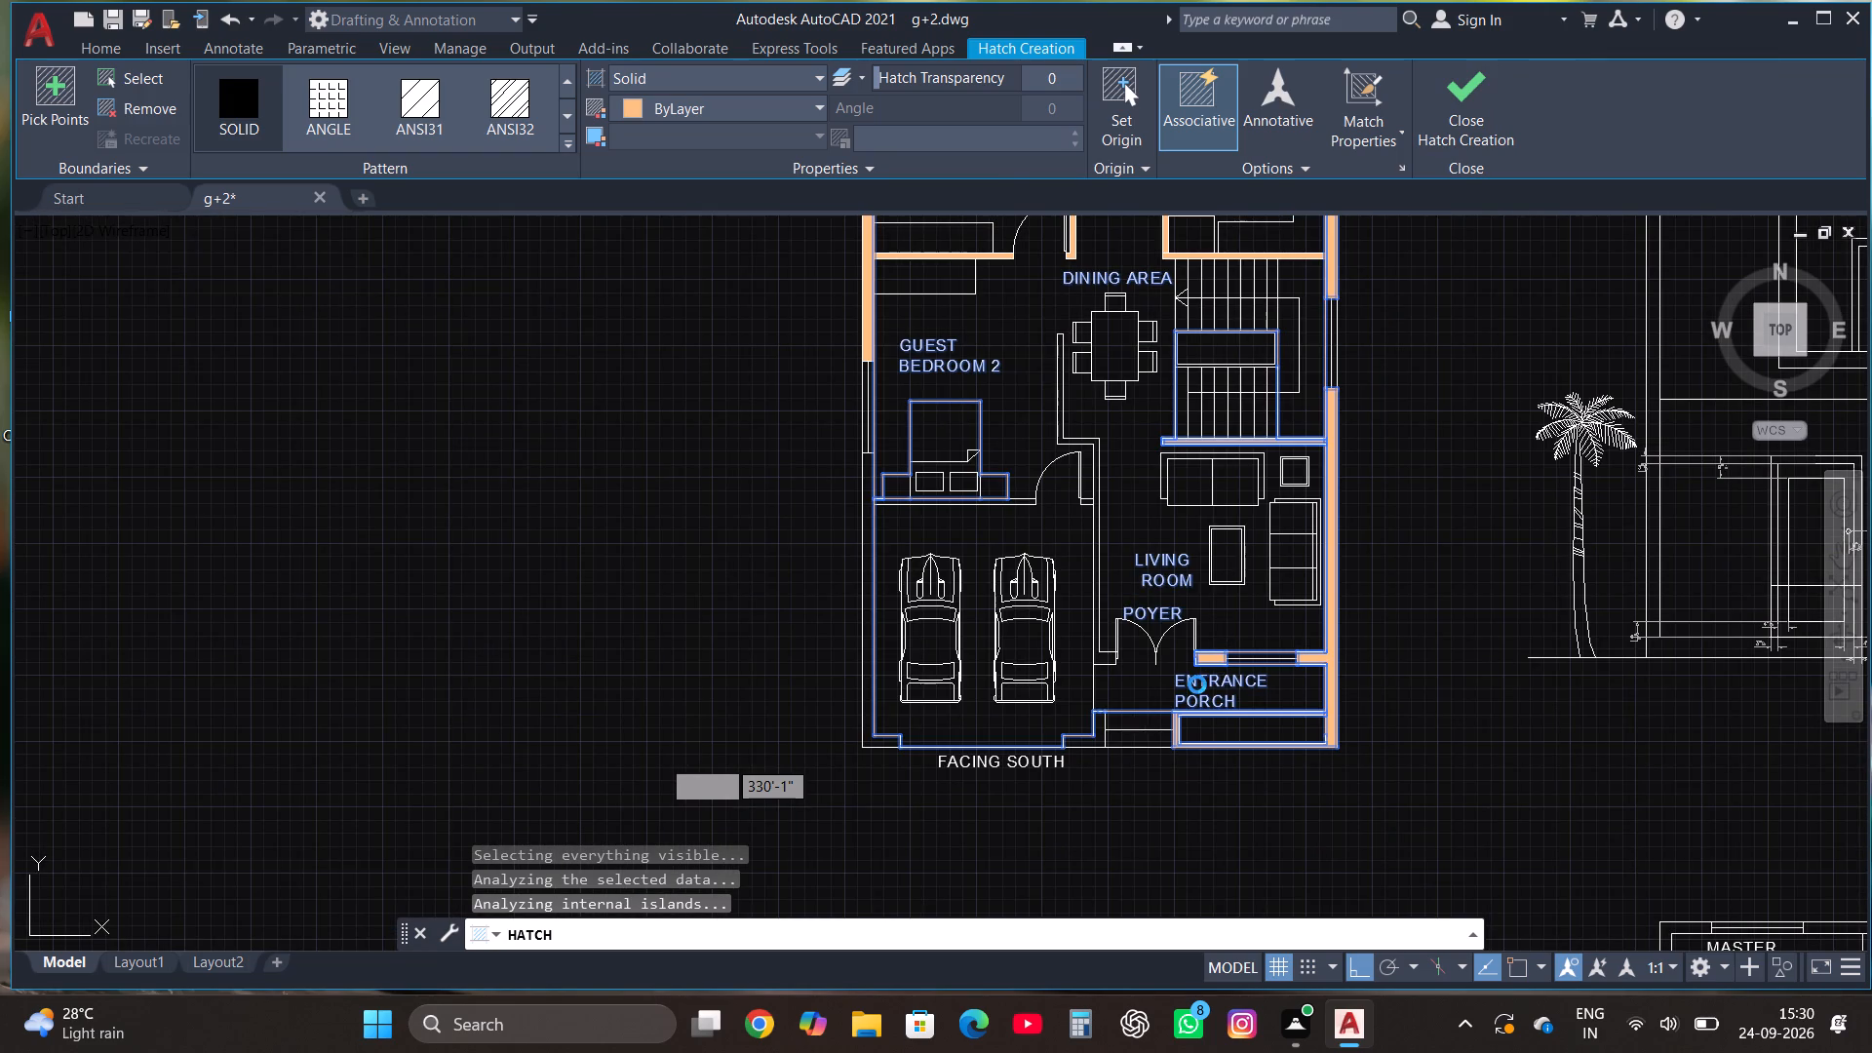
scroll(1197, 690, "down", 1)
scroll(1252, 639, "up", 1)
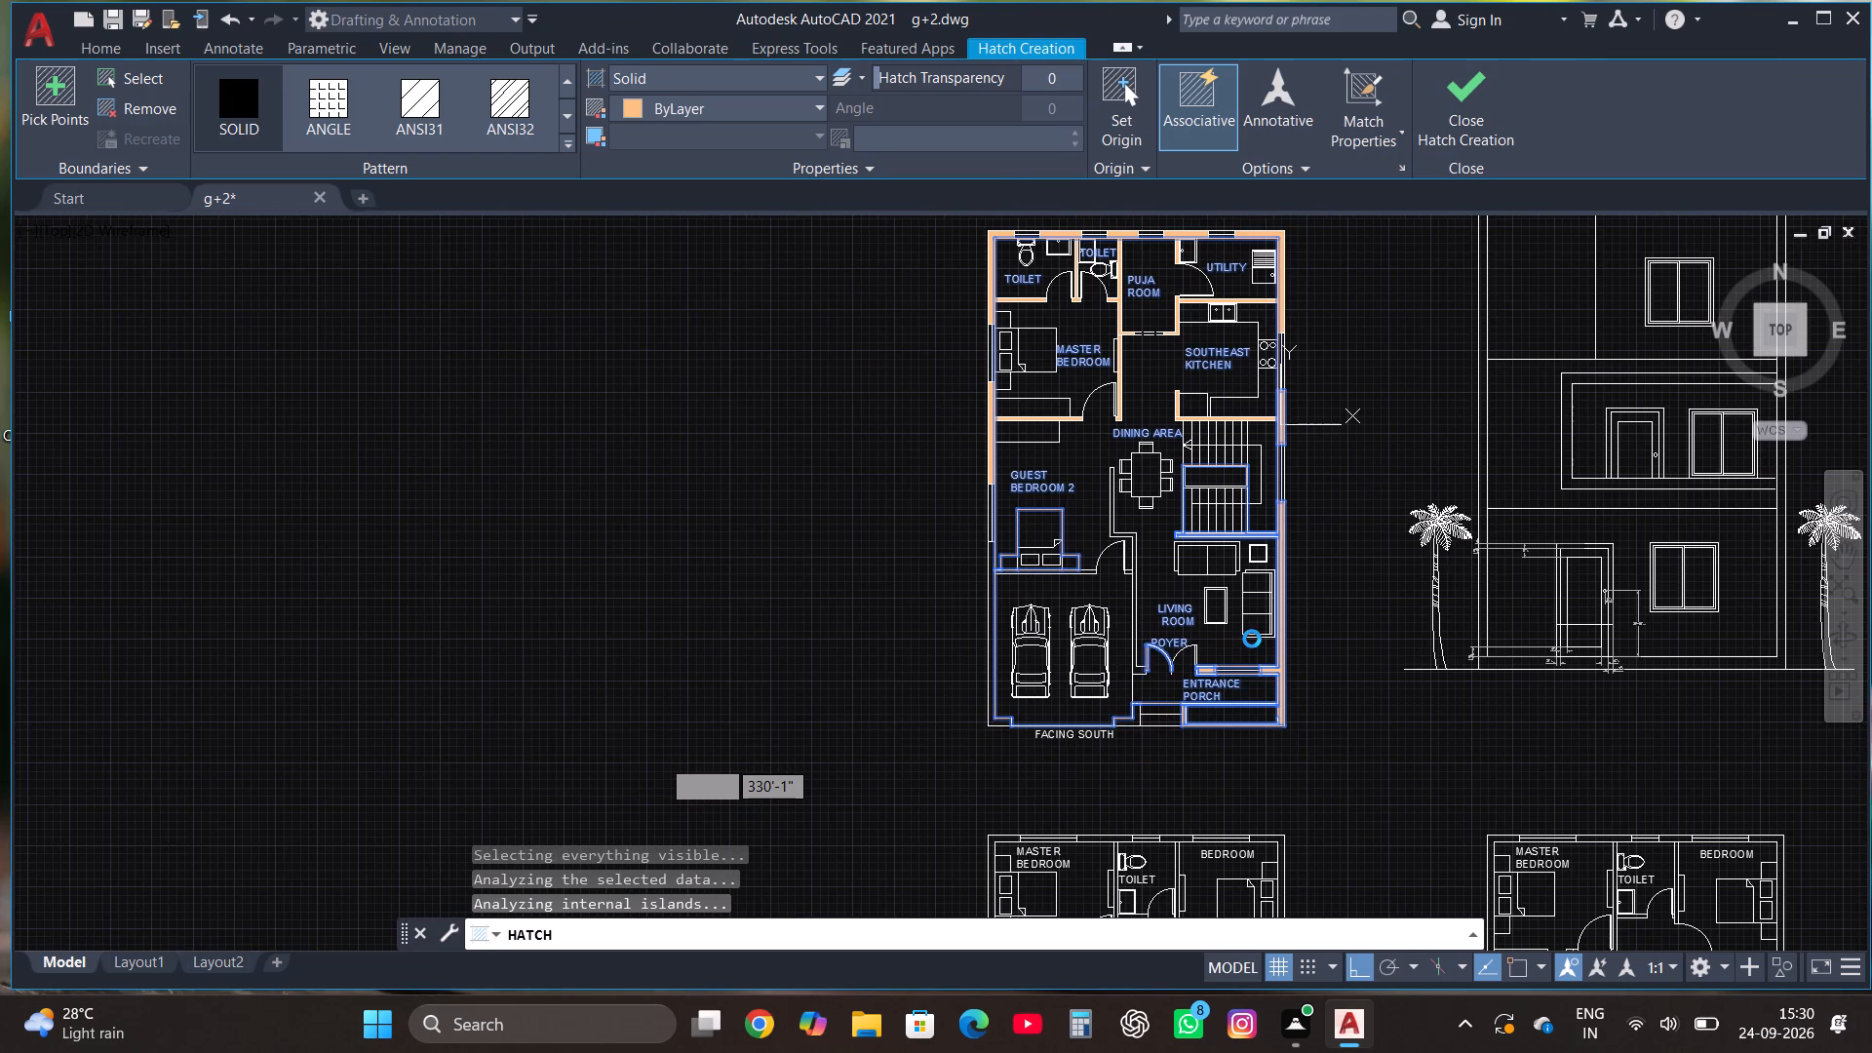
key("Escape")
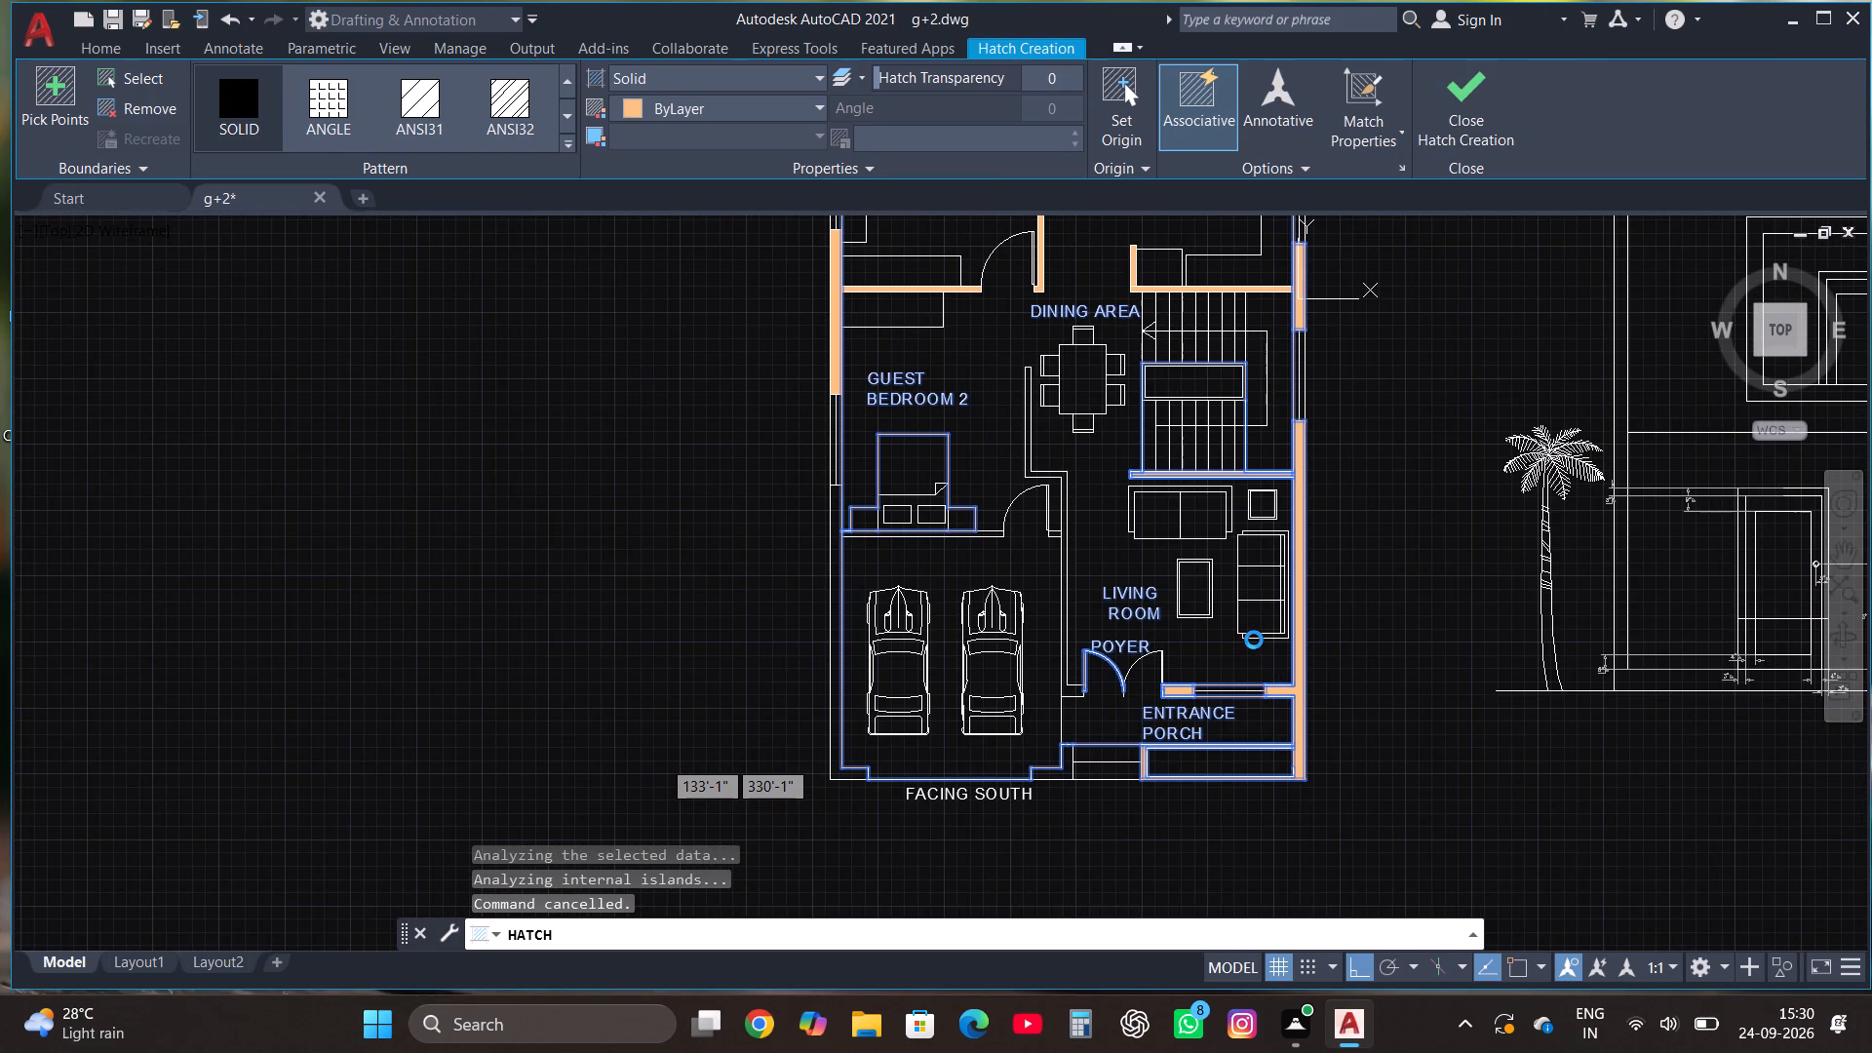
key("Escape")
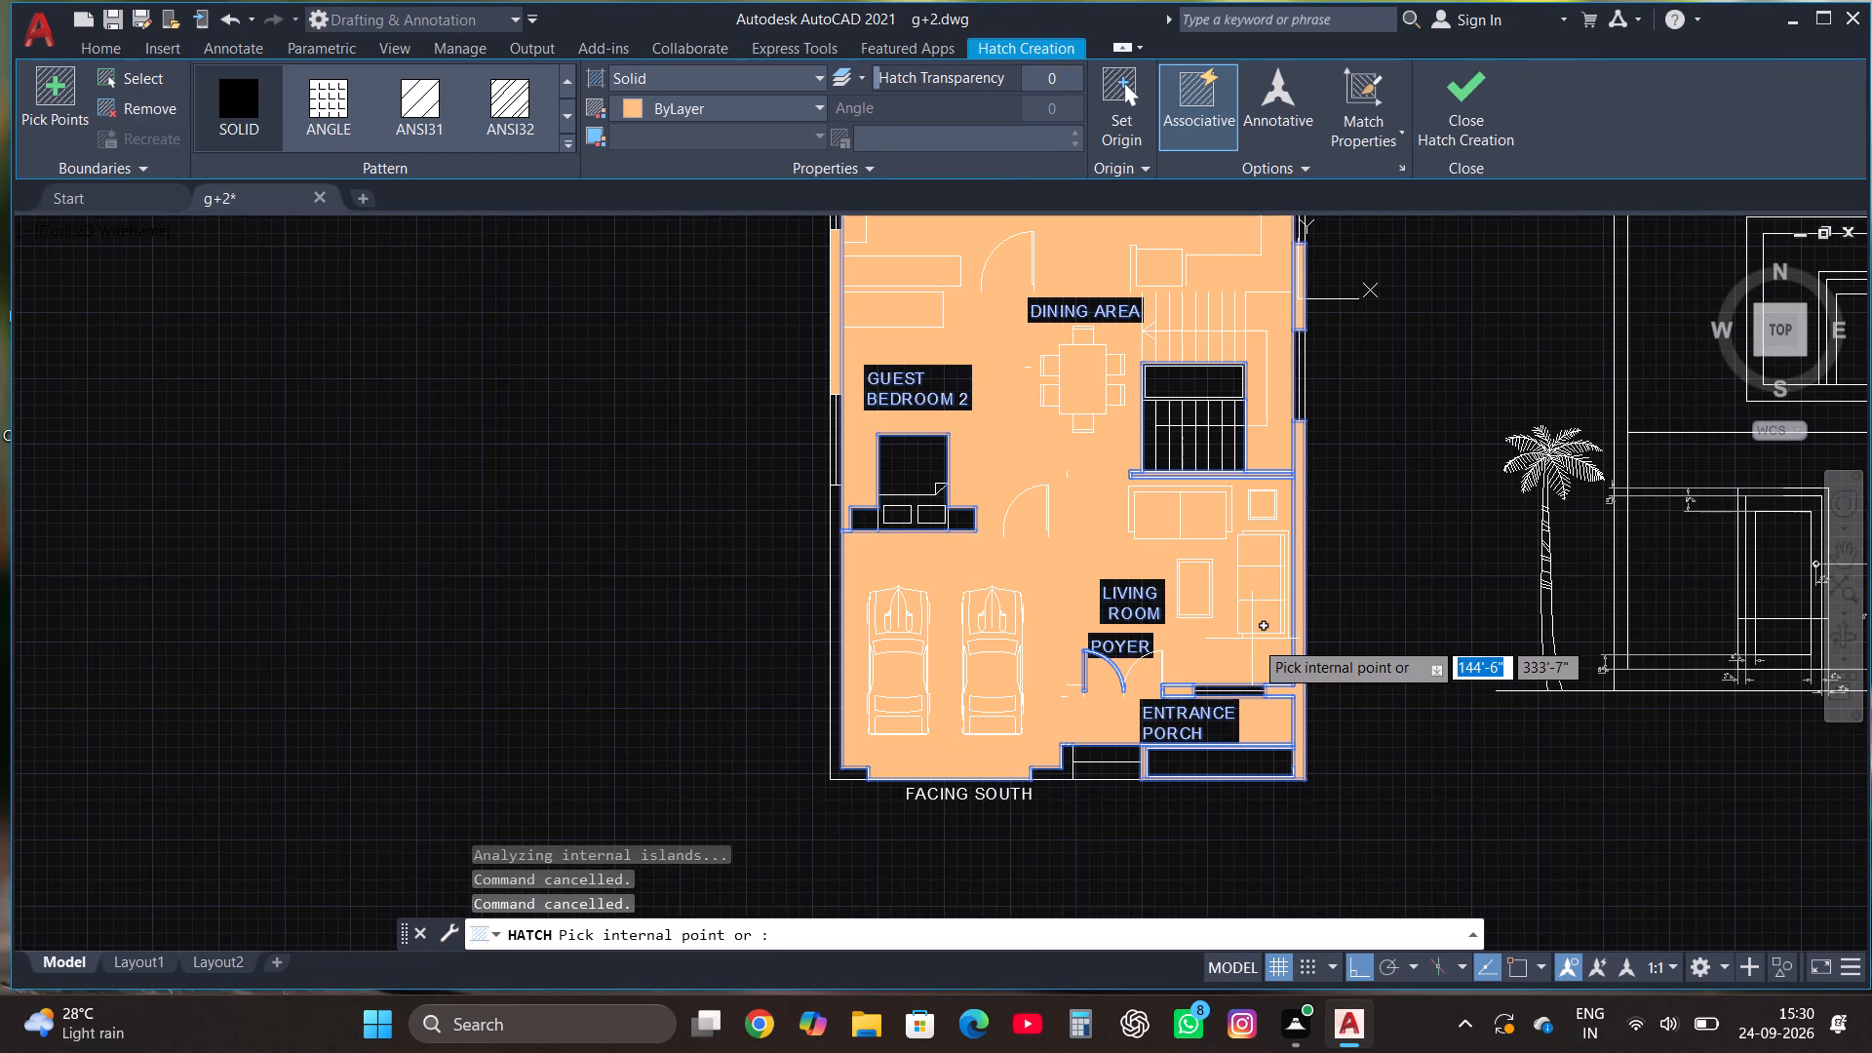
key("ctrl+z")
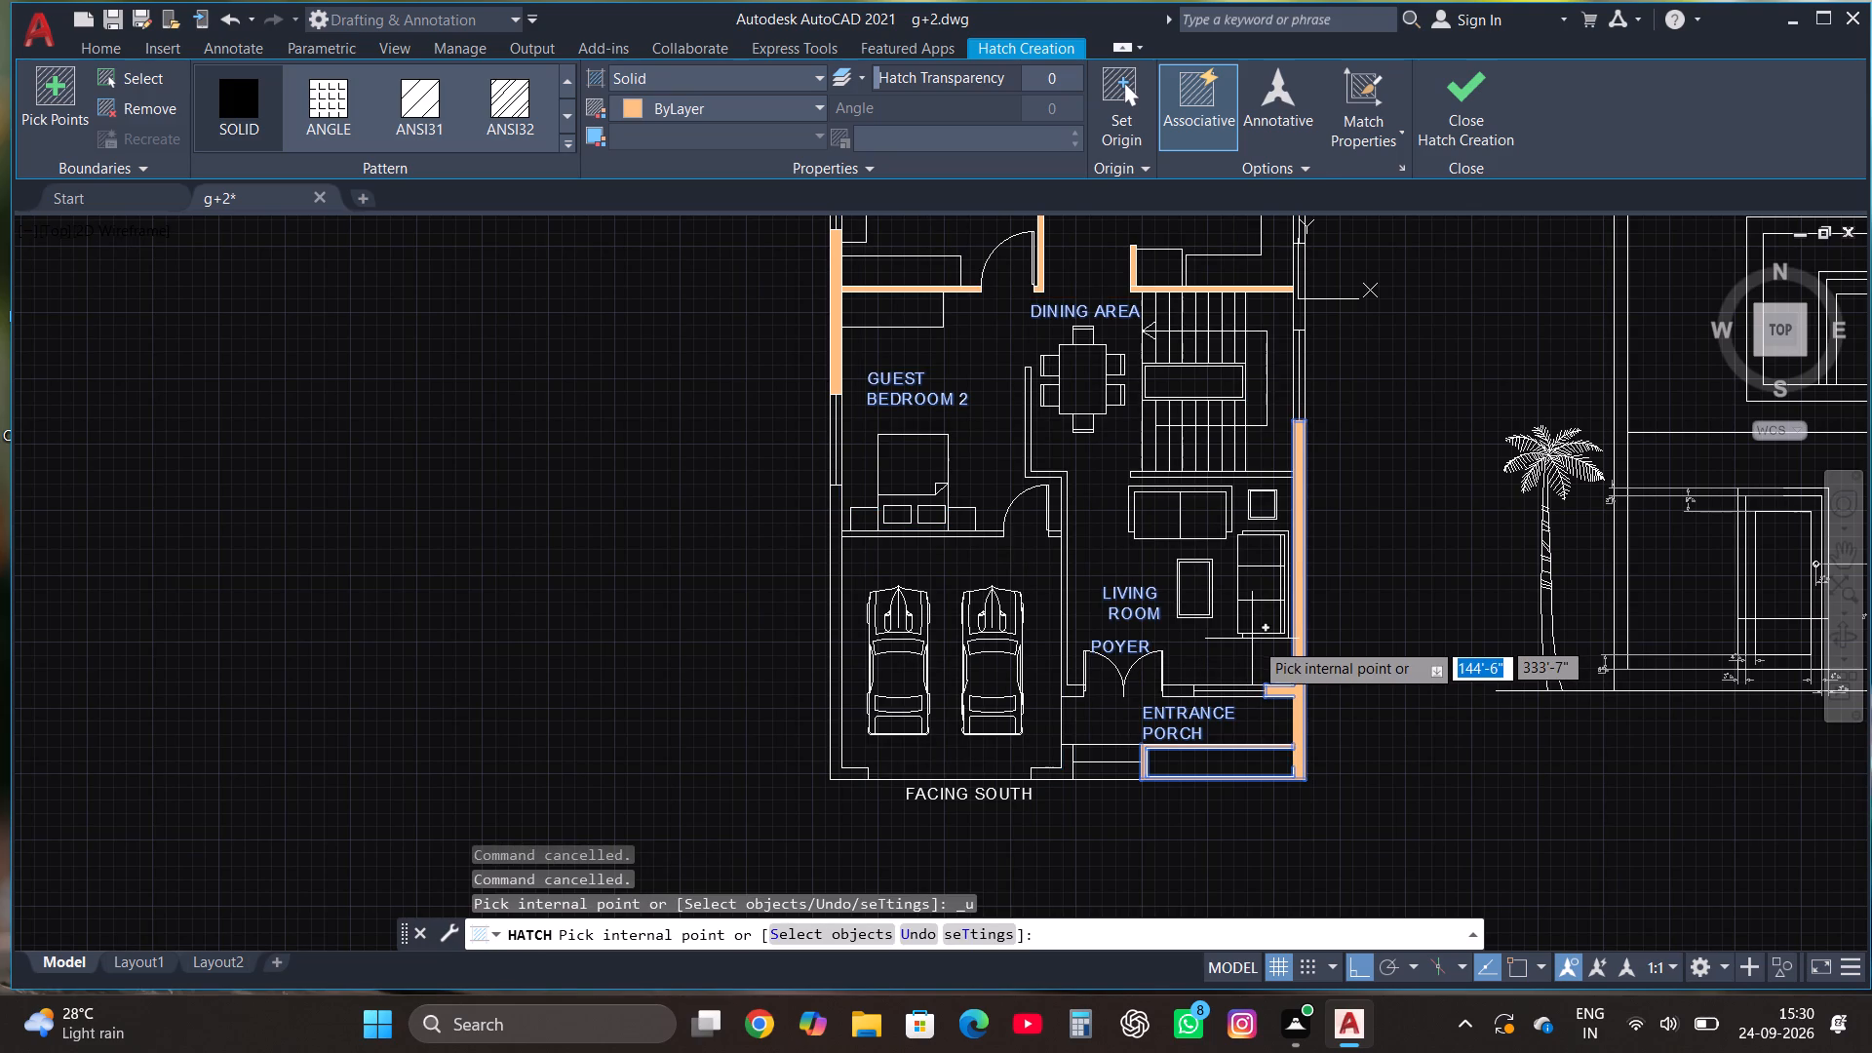
Add both garage front corner walls, the garage's west outer wall and the wall piece east of the entrance door, and finish the hatch.
scroll(1055, 769, "up", 2)
left_click(1060, 780)
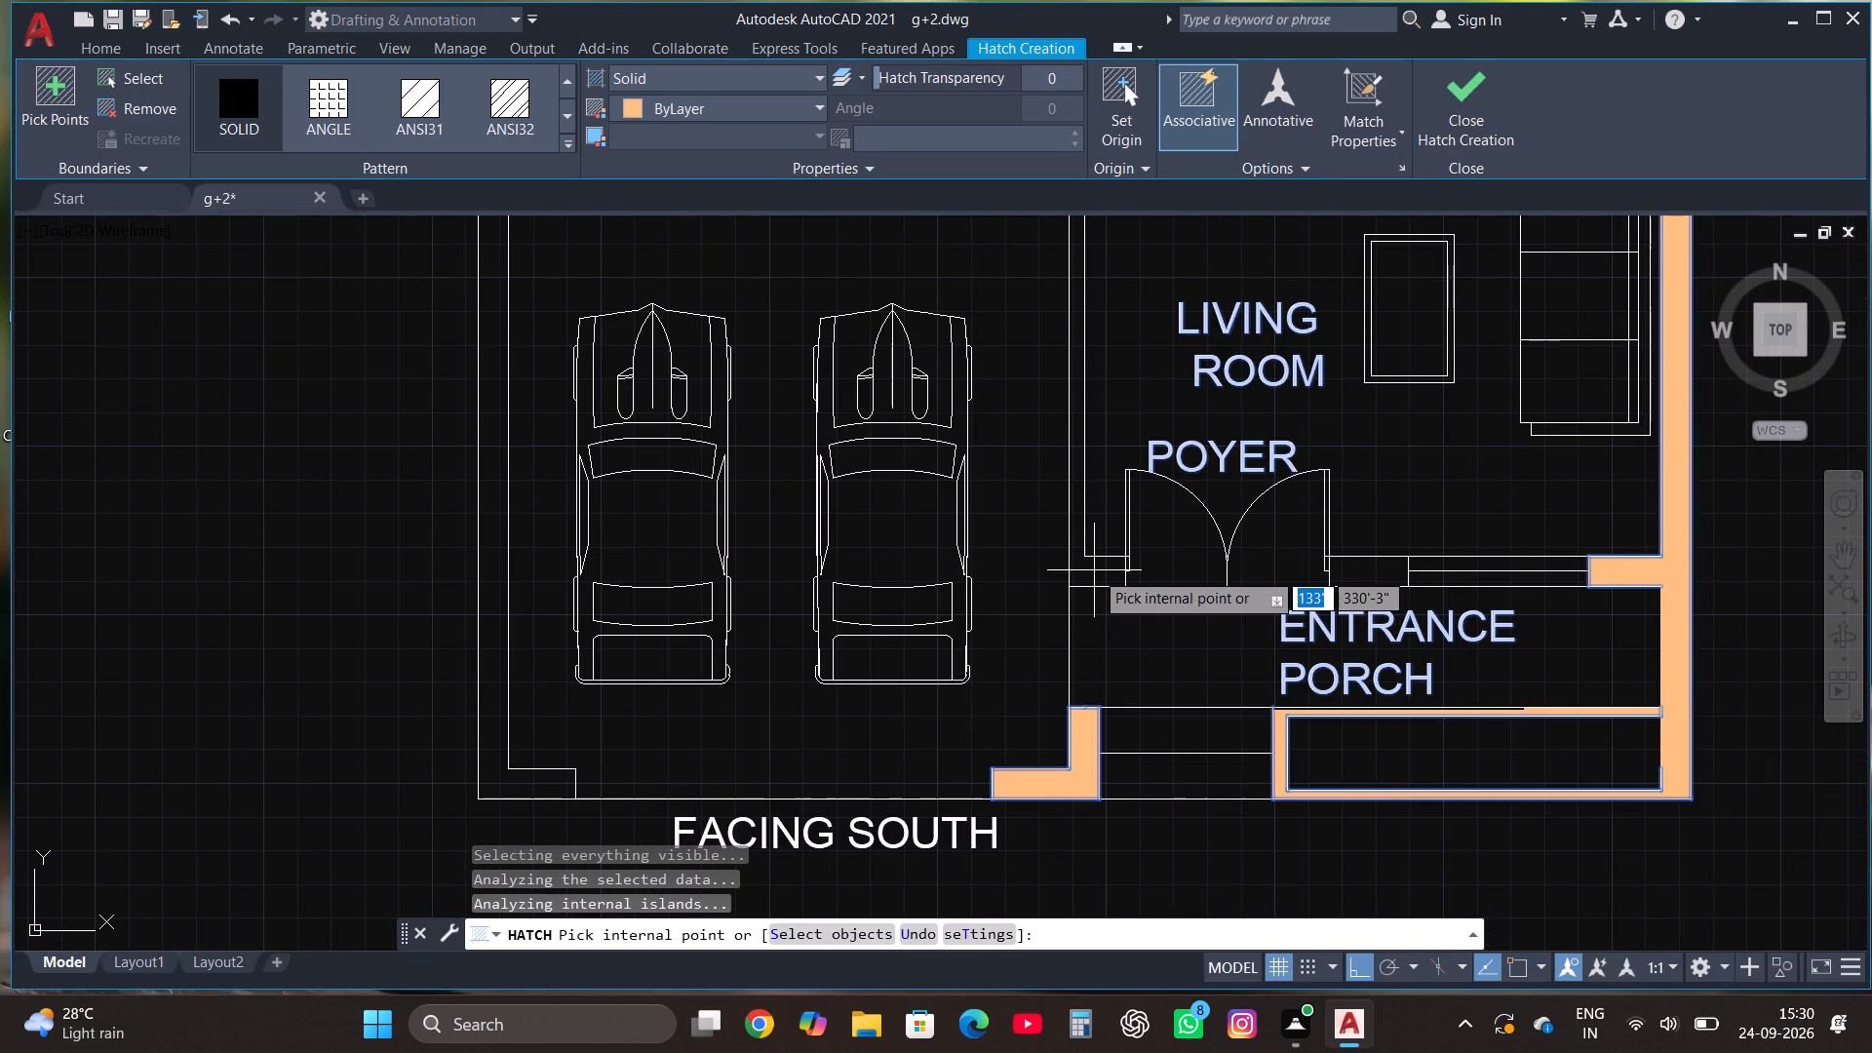
left_click(1366, 578)
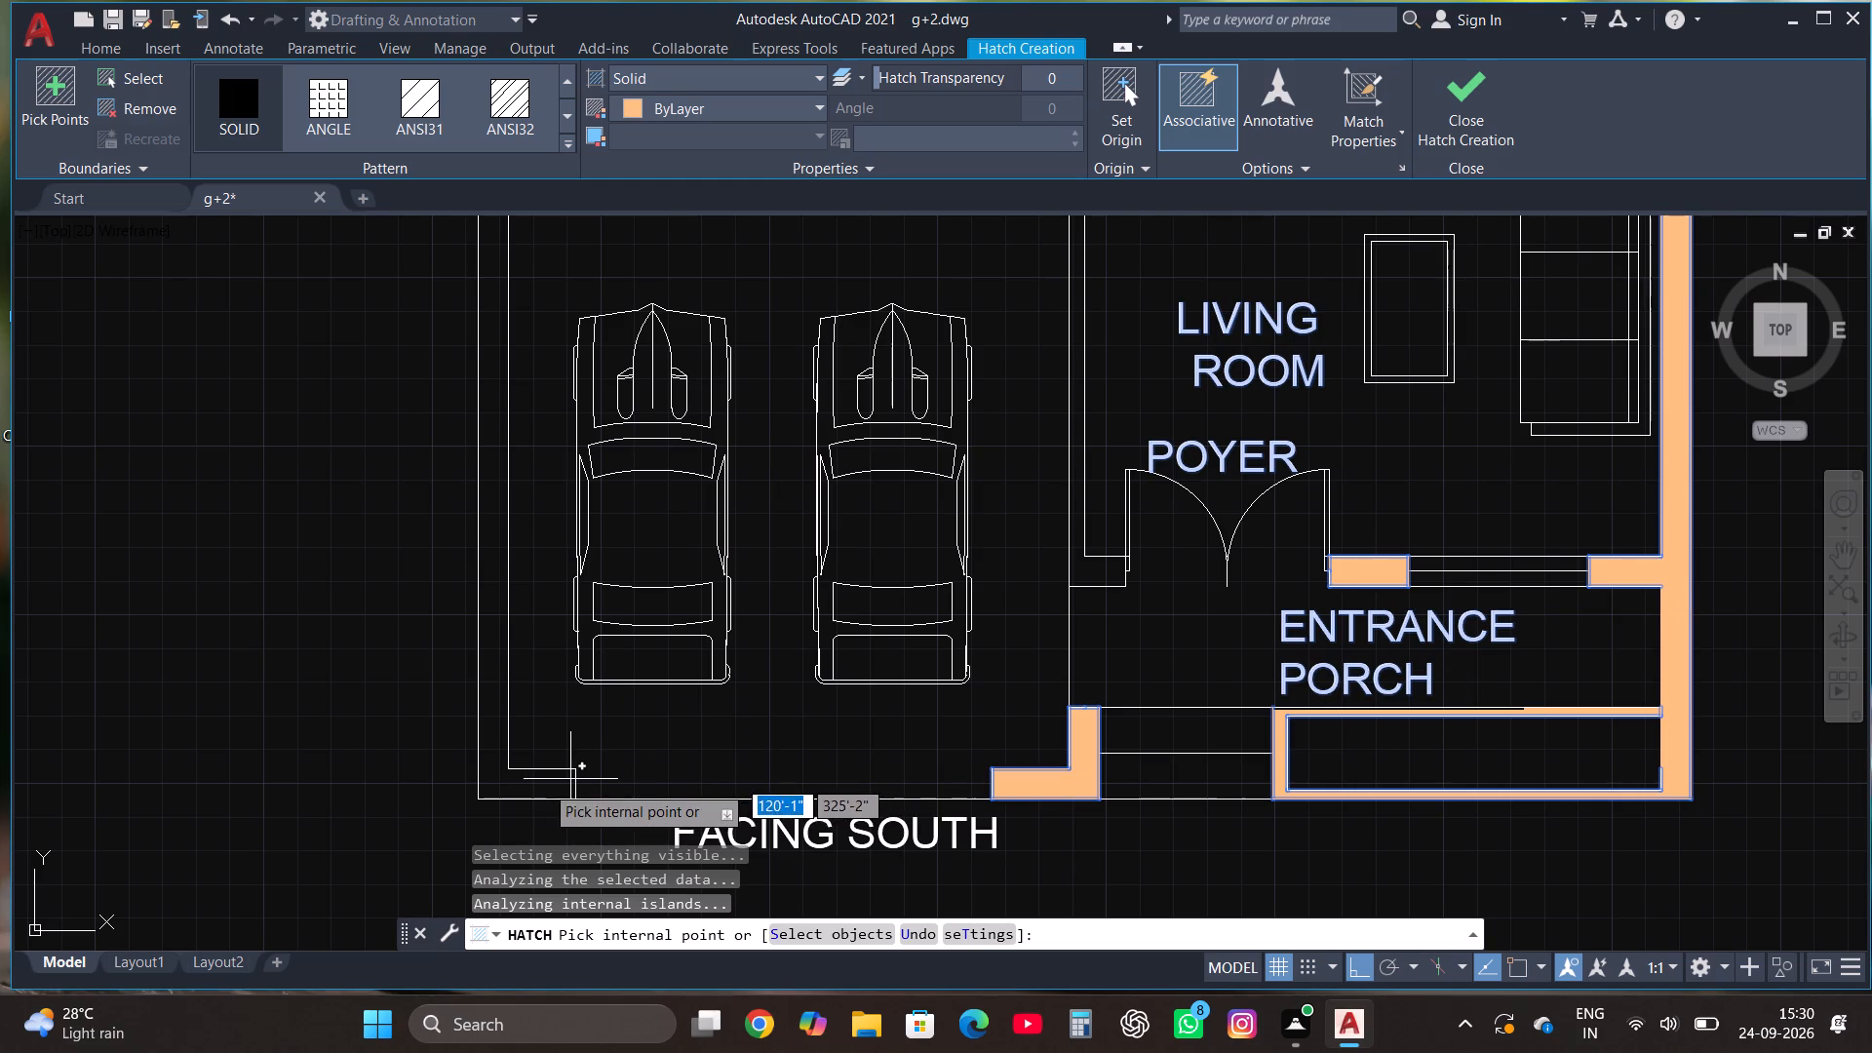
left_click(536, 788)
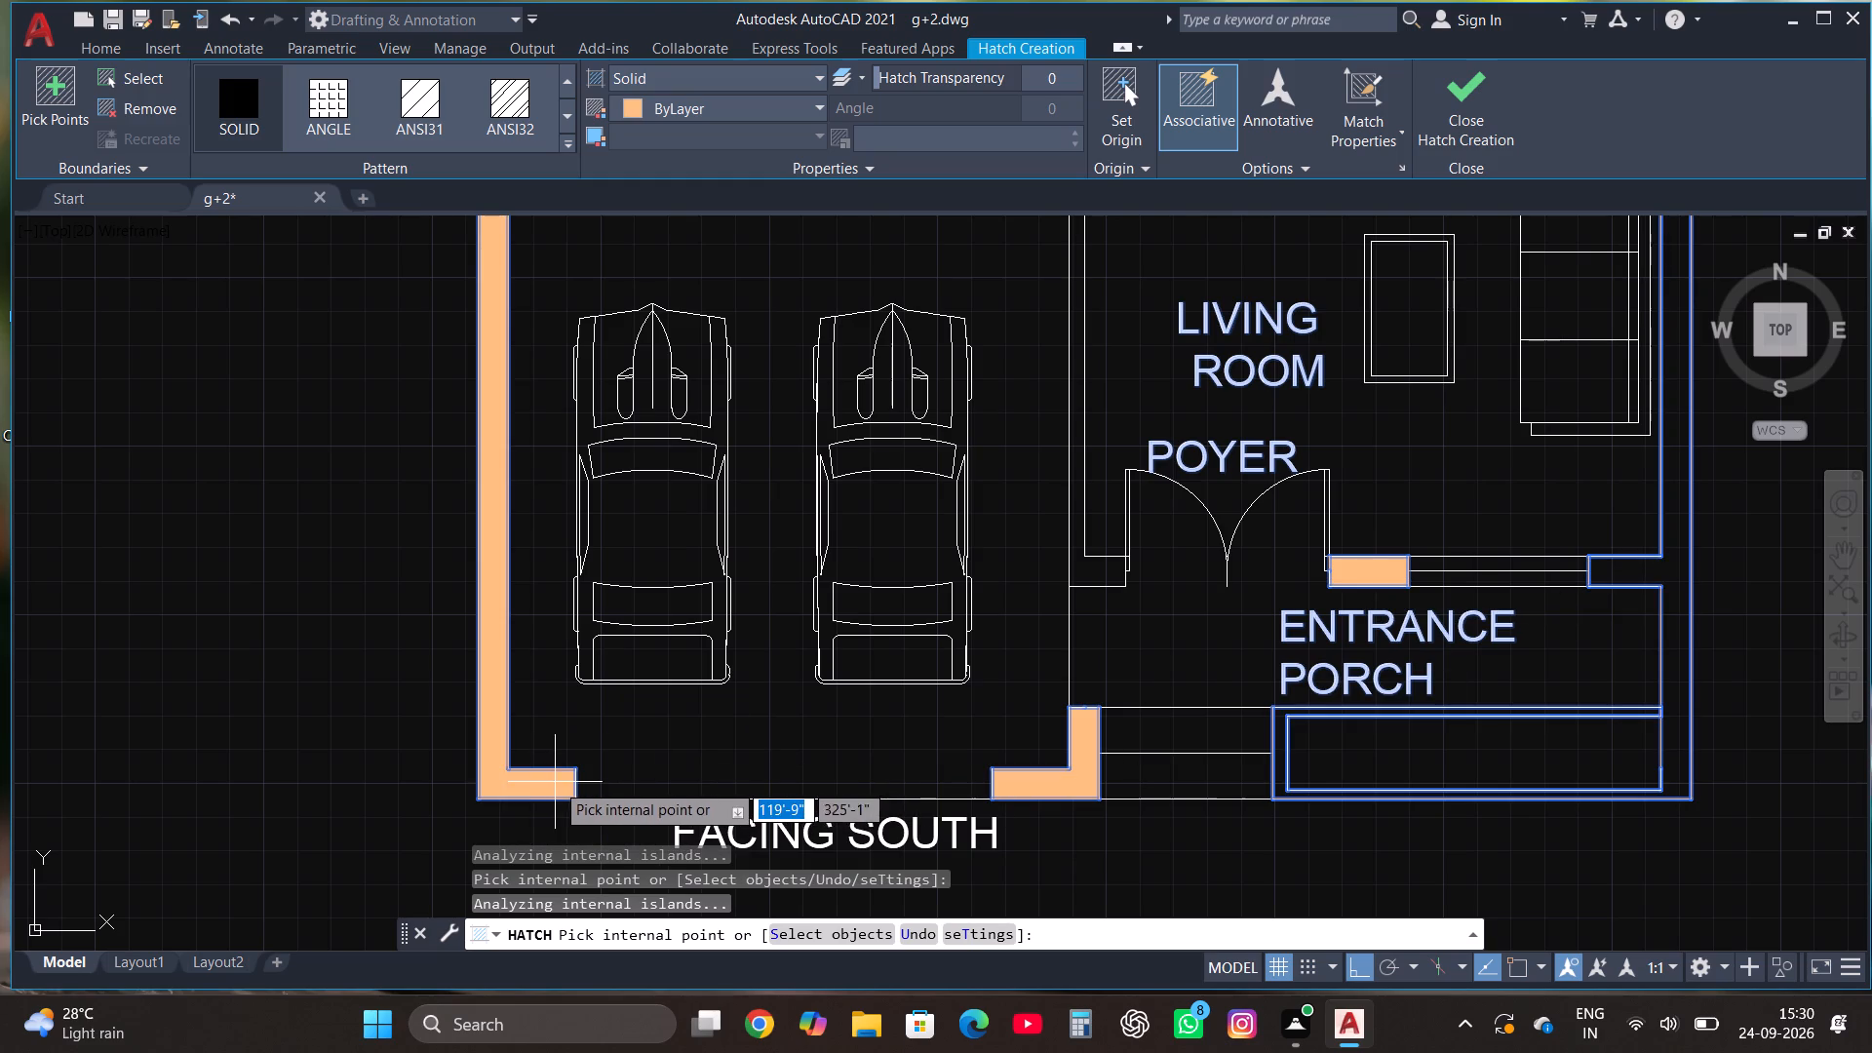
scroll(557, 788, "down", 2)
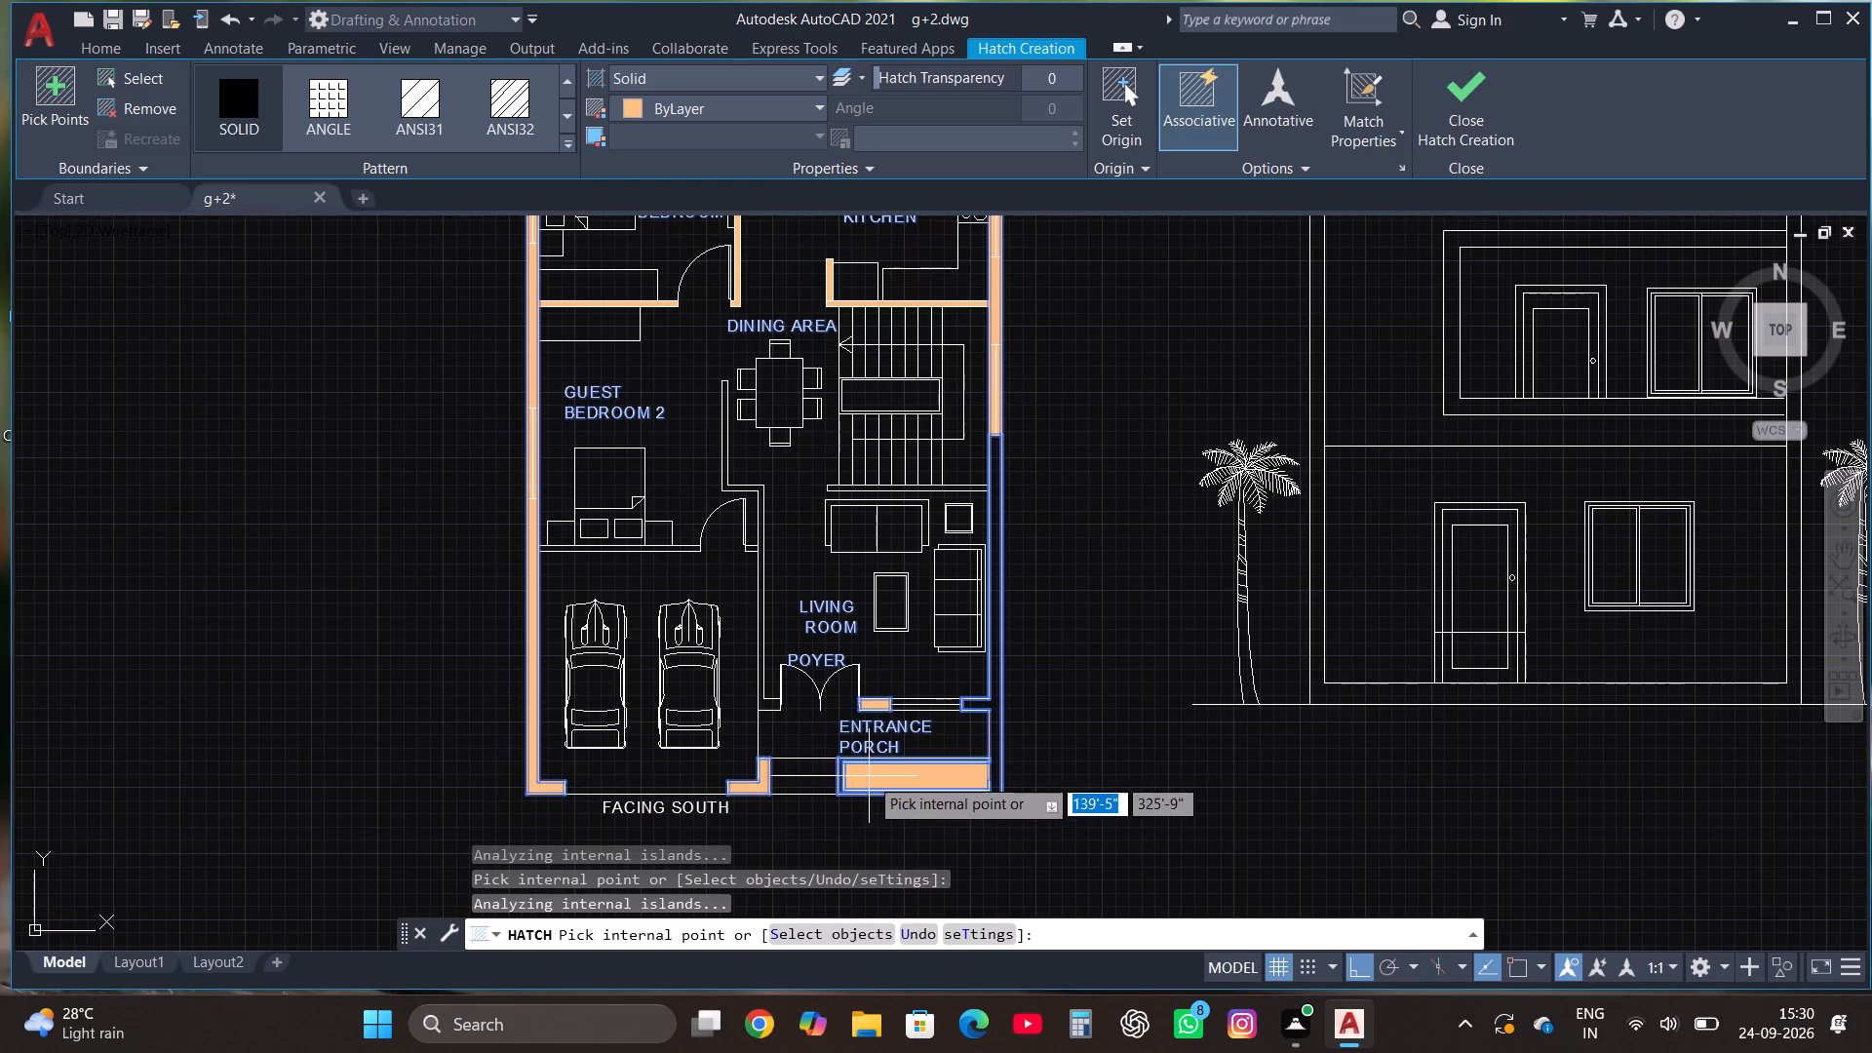
scroll(868, 776, "up", 2)
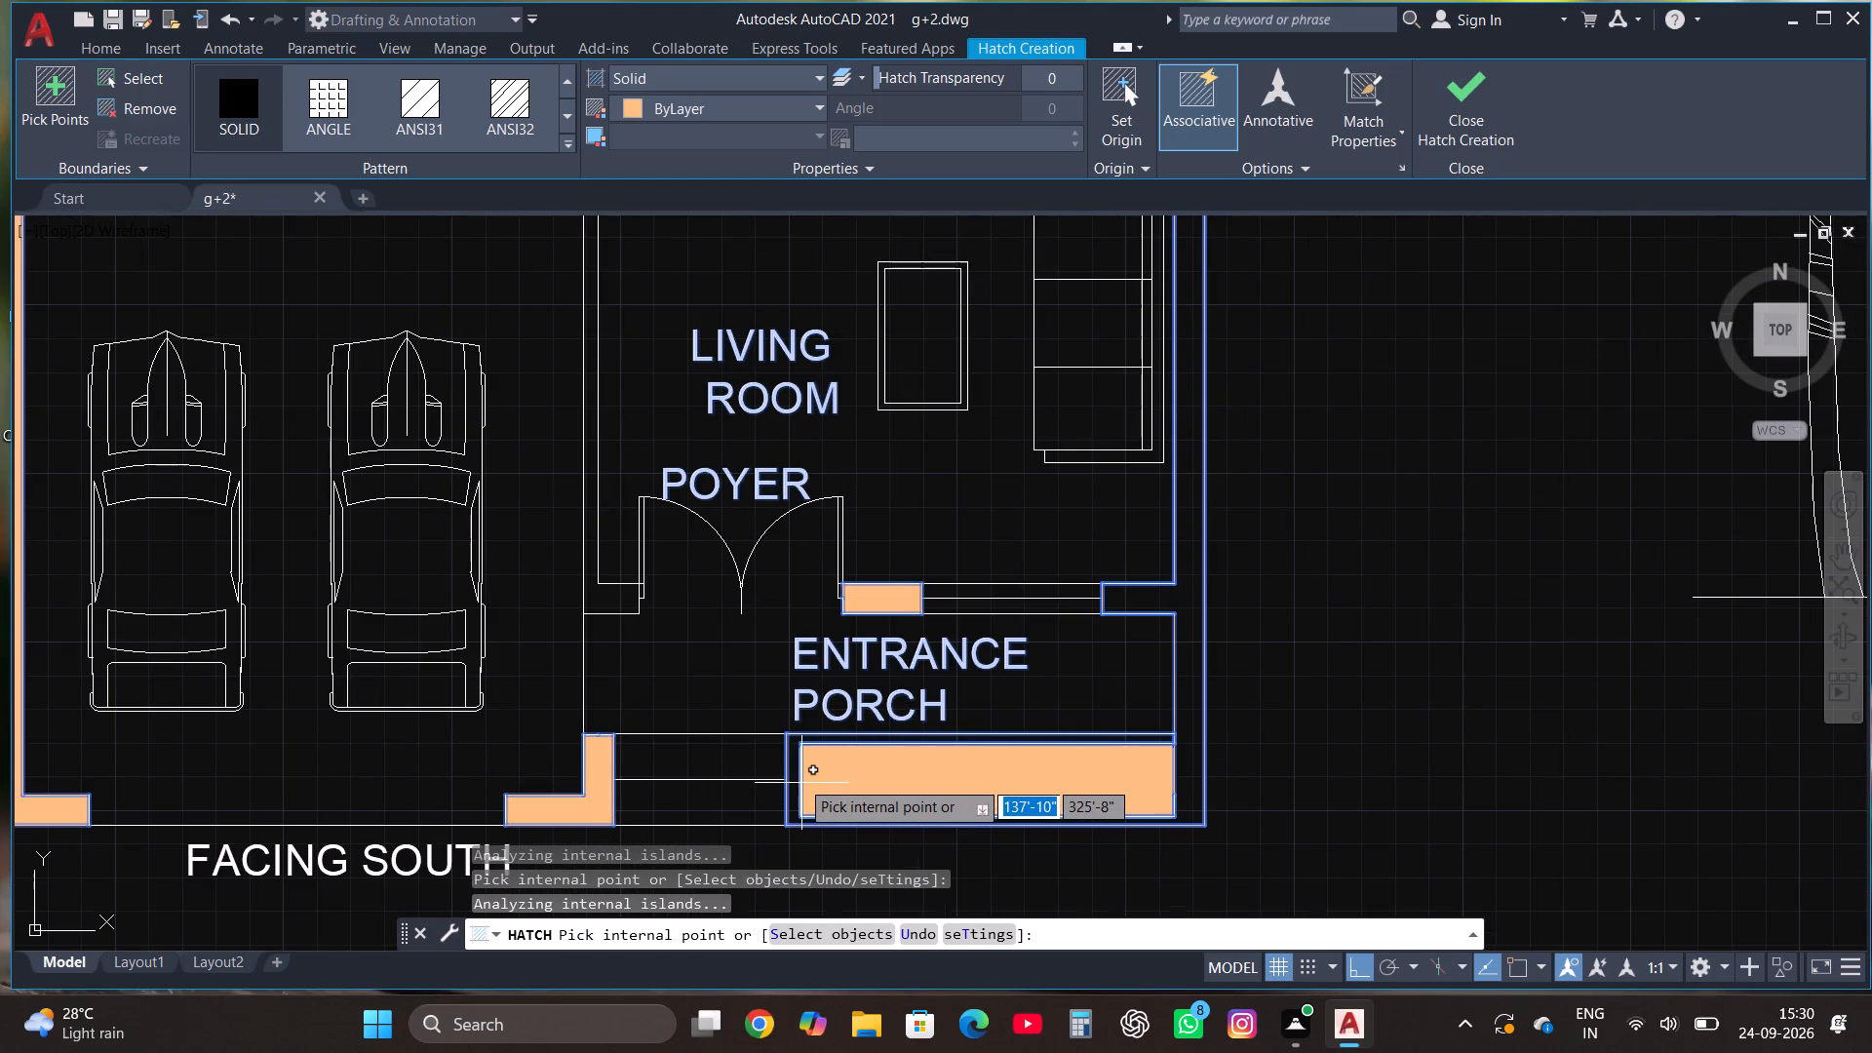
left_click(1456, 109)
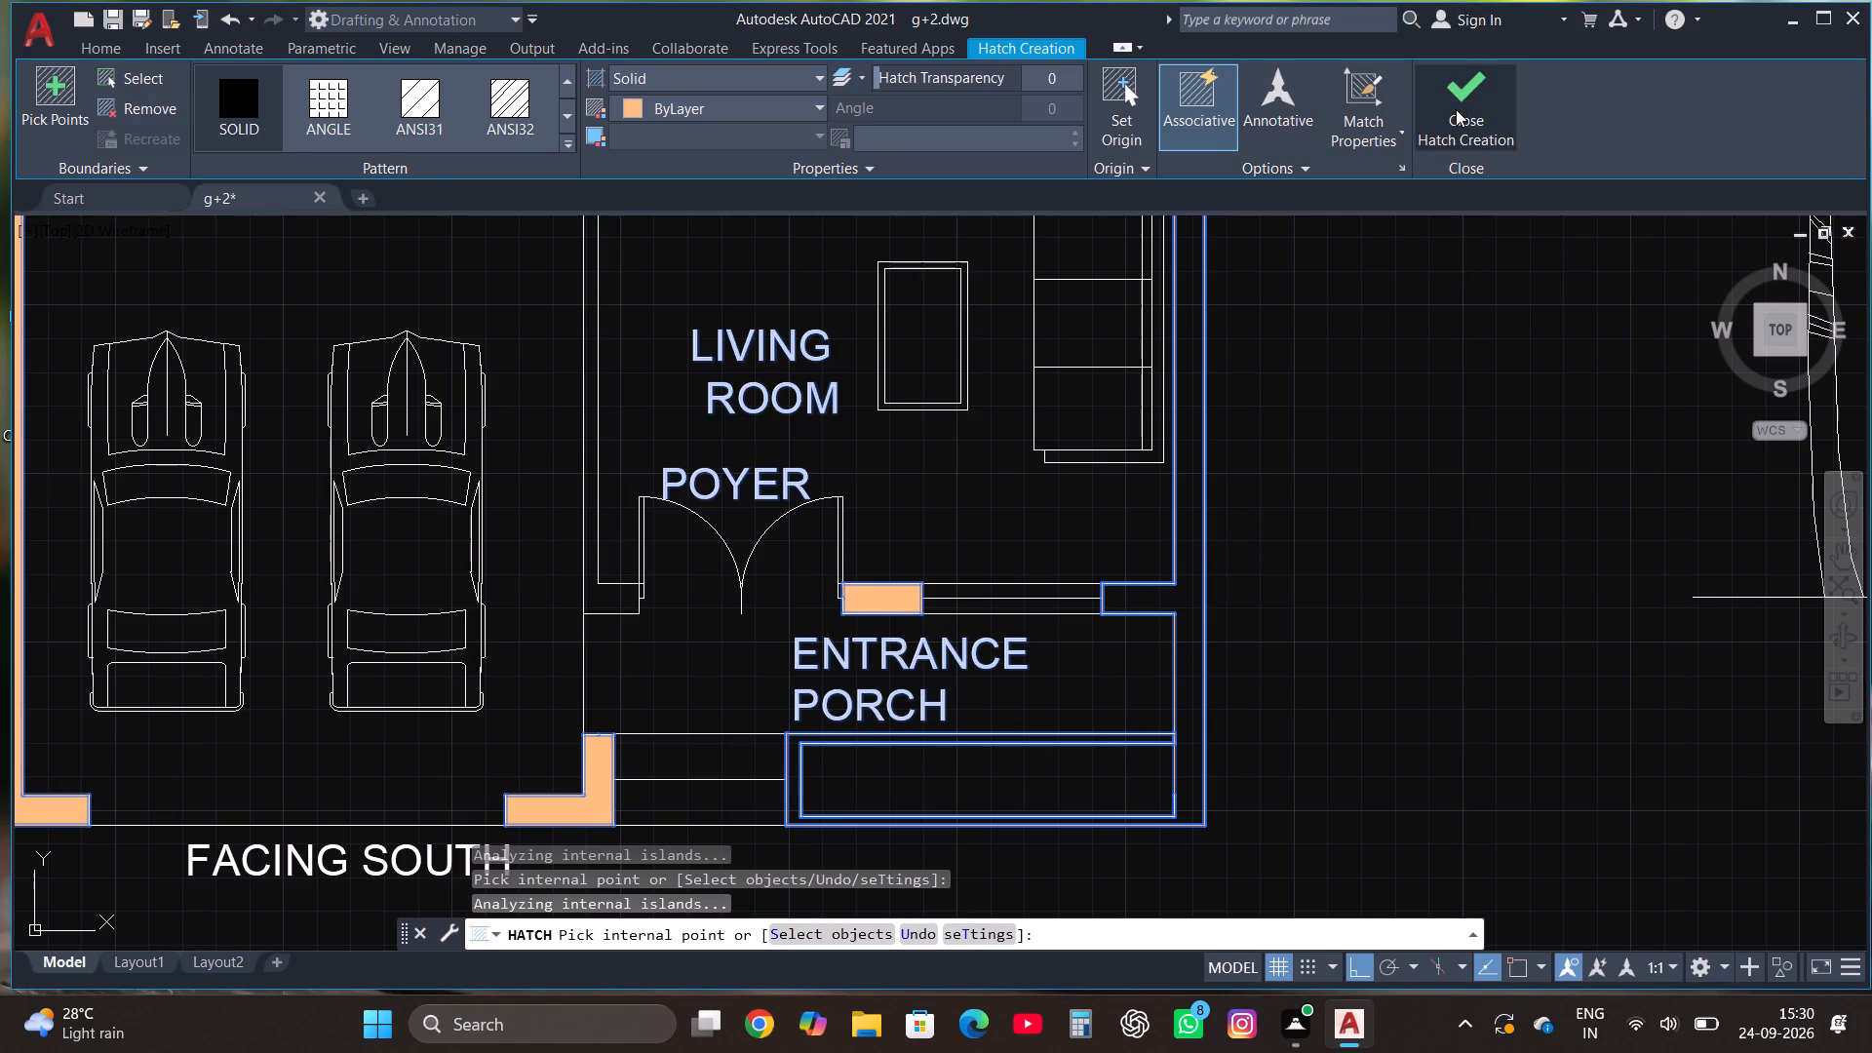
Start a new solid hatch for the unfilled east outer wall beside the entrance porch.
scroll(1237, 581, "down", 2)
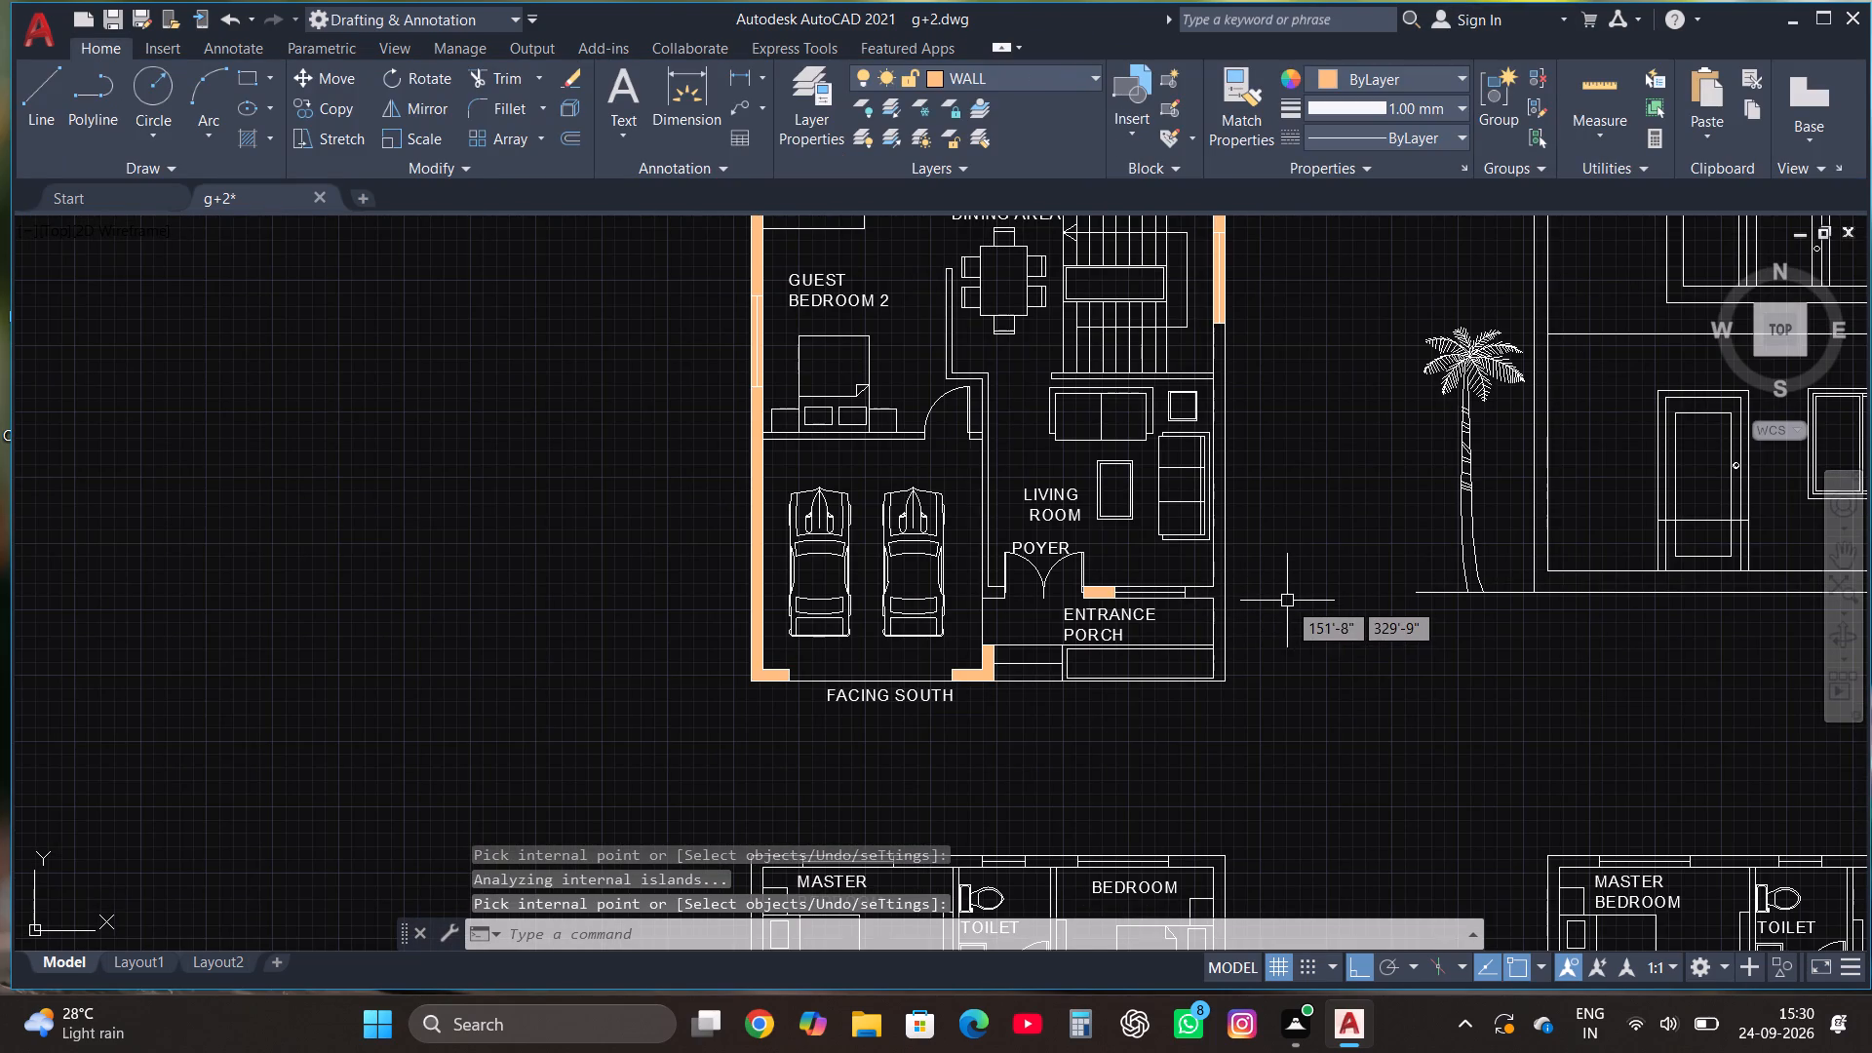
type("HA")
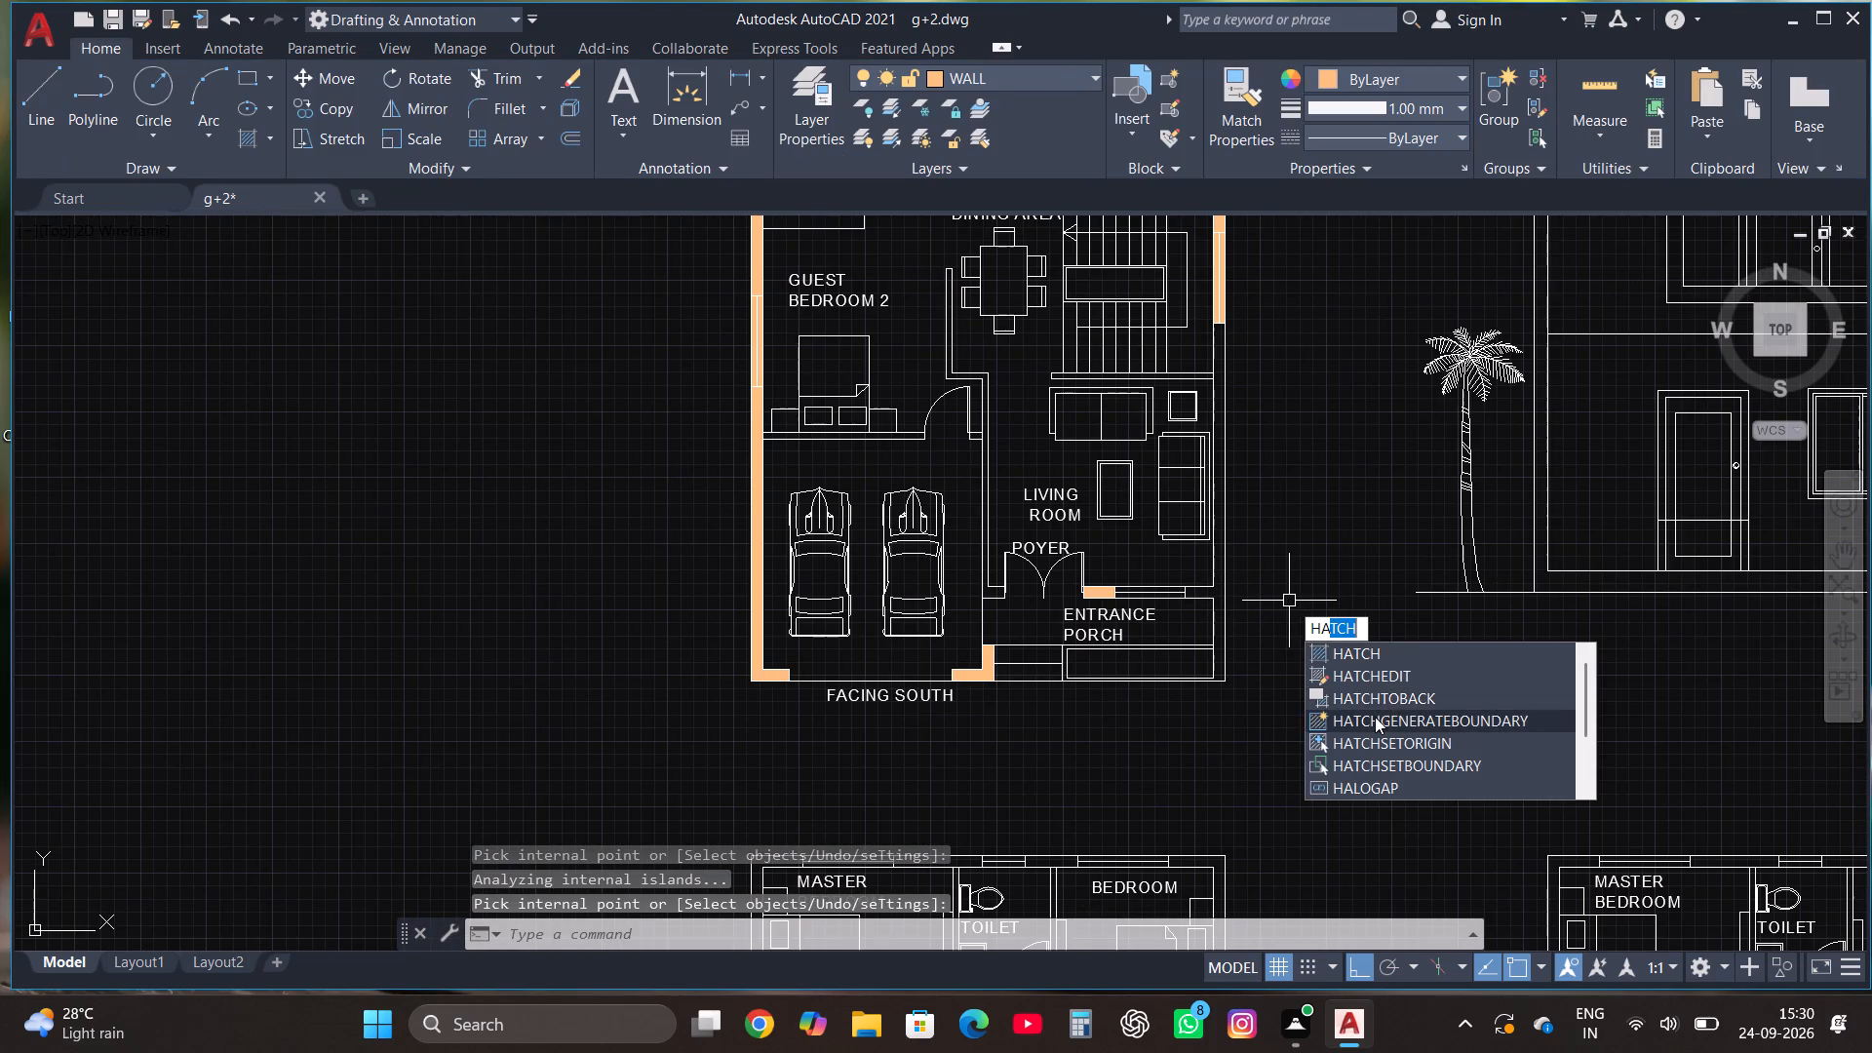
left_click(1396, 653)
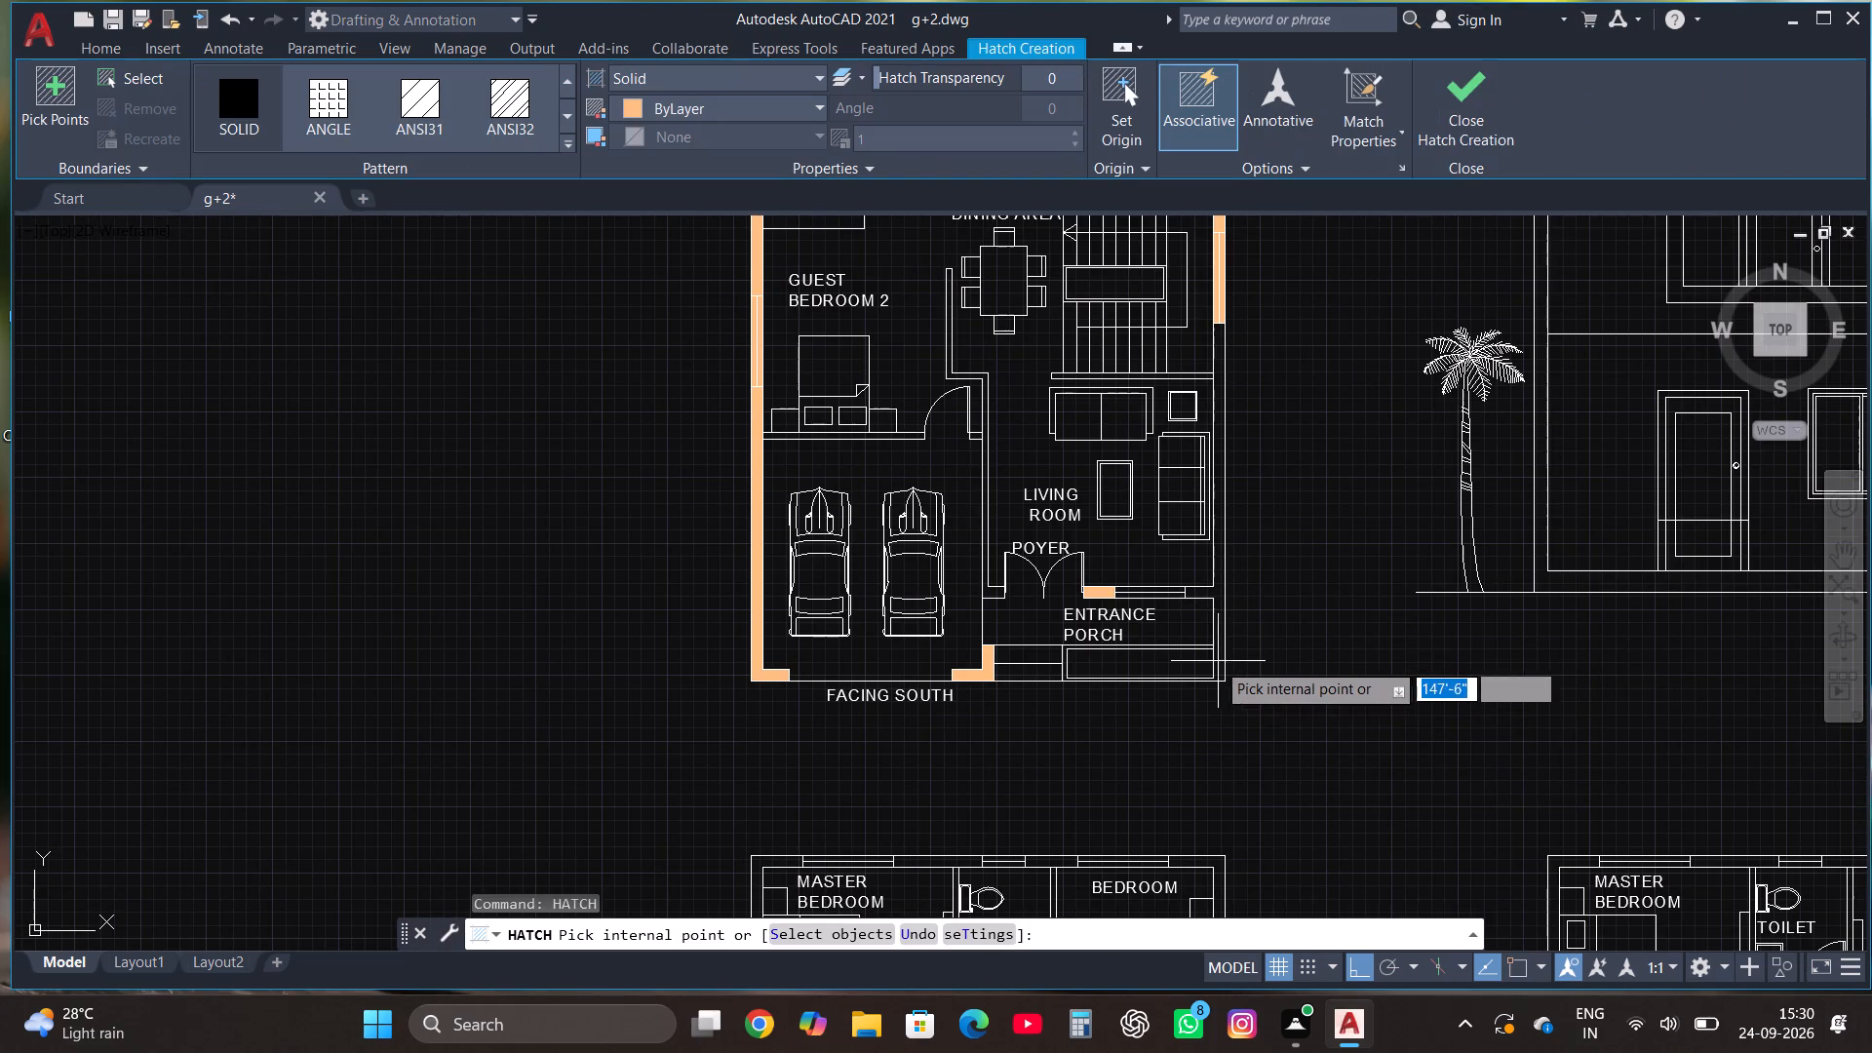
scroll(1216, 660, "up", 2)
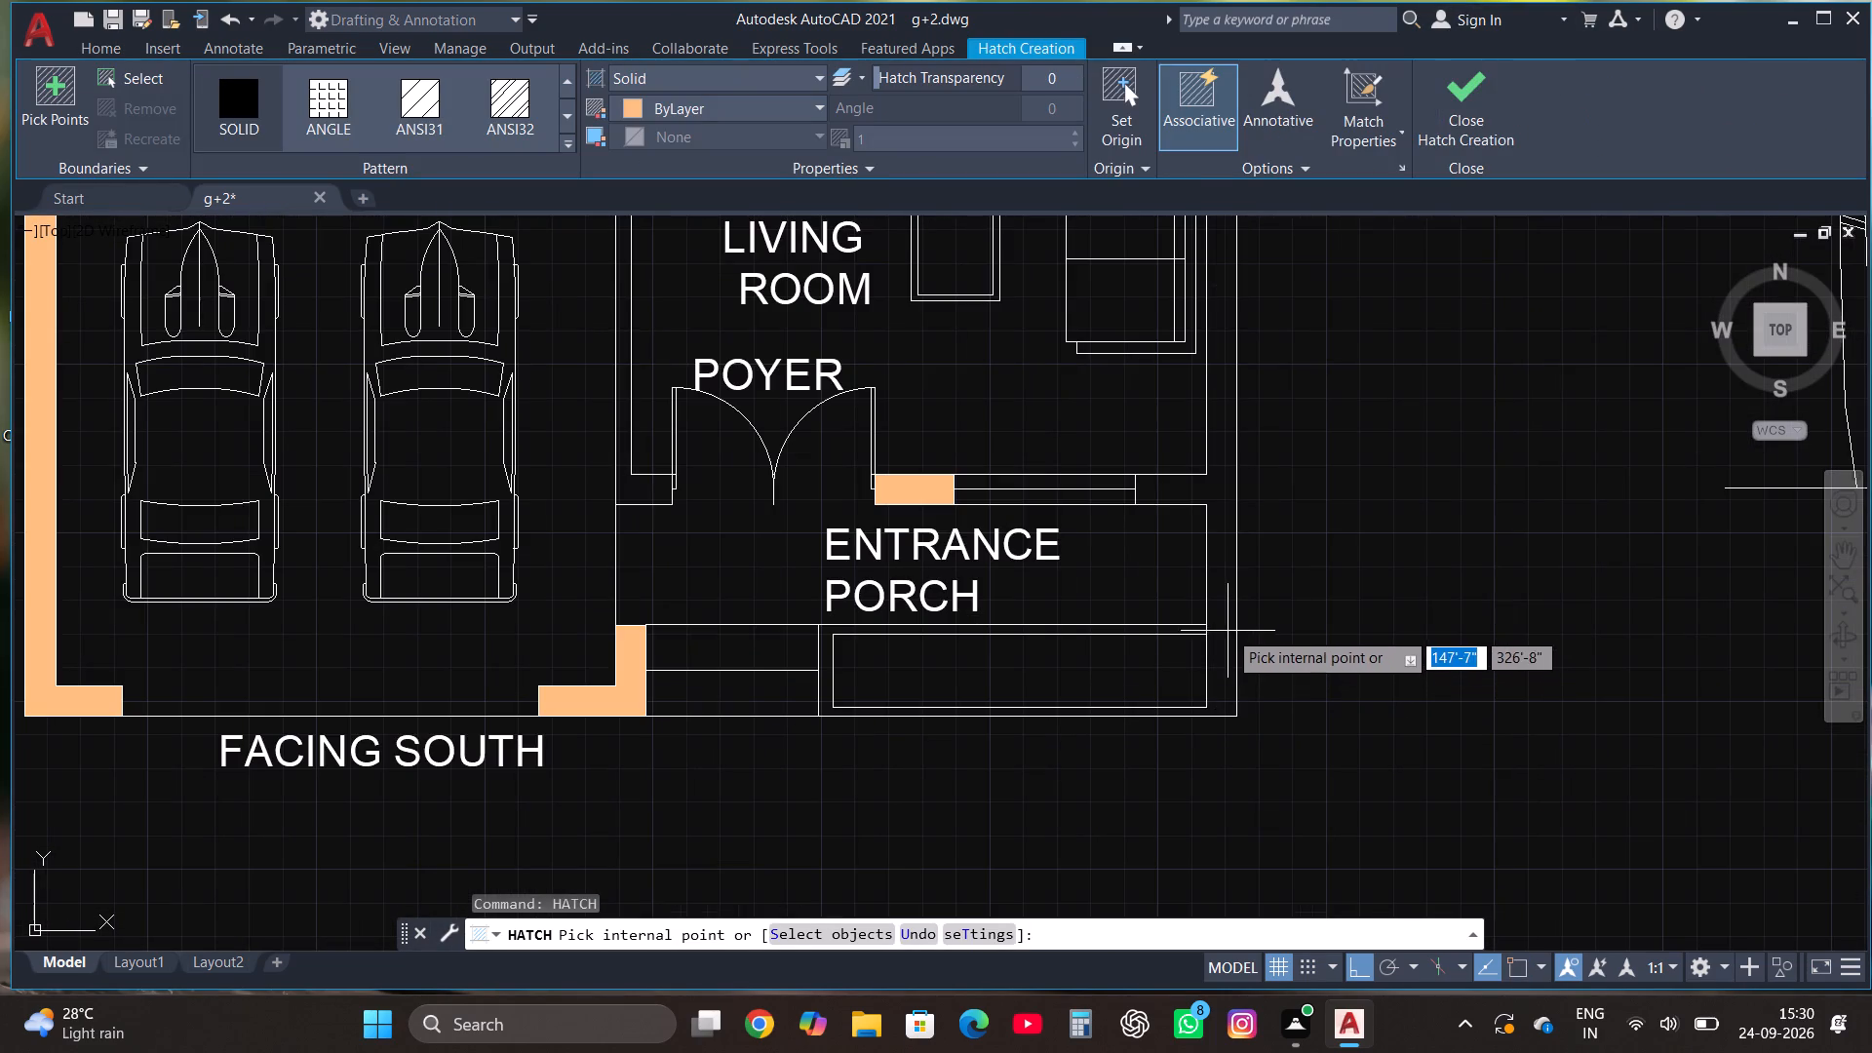
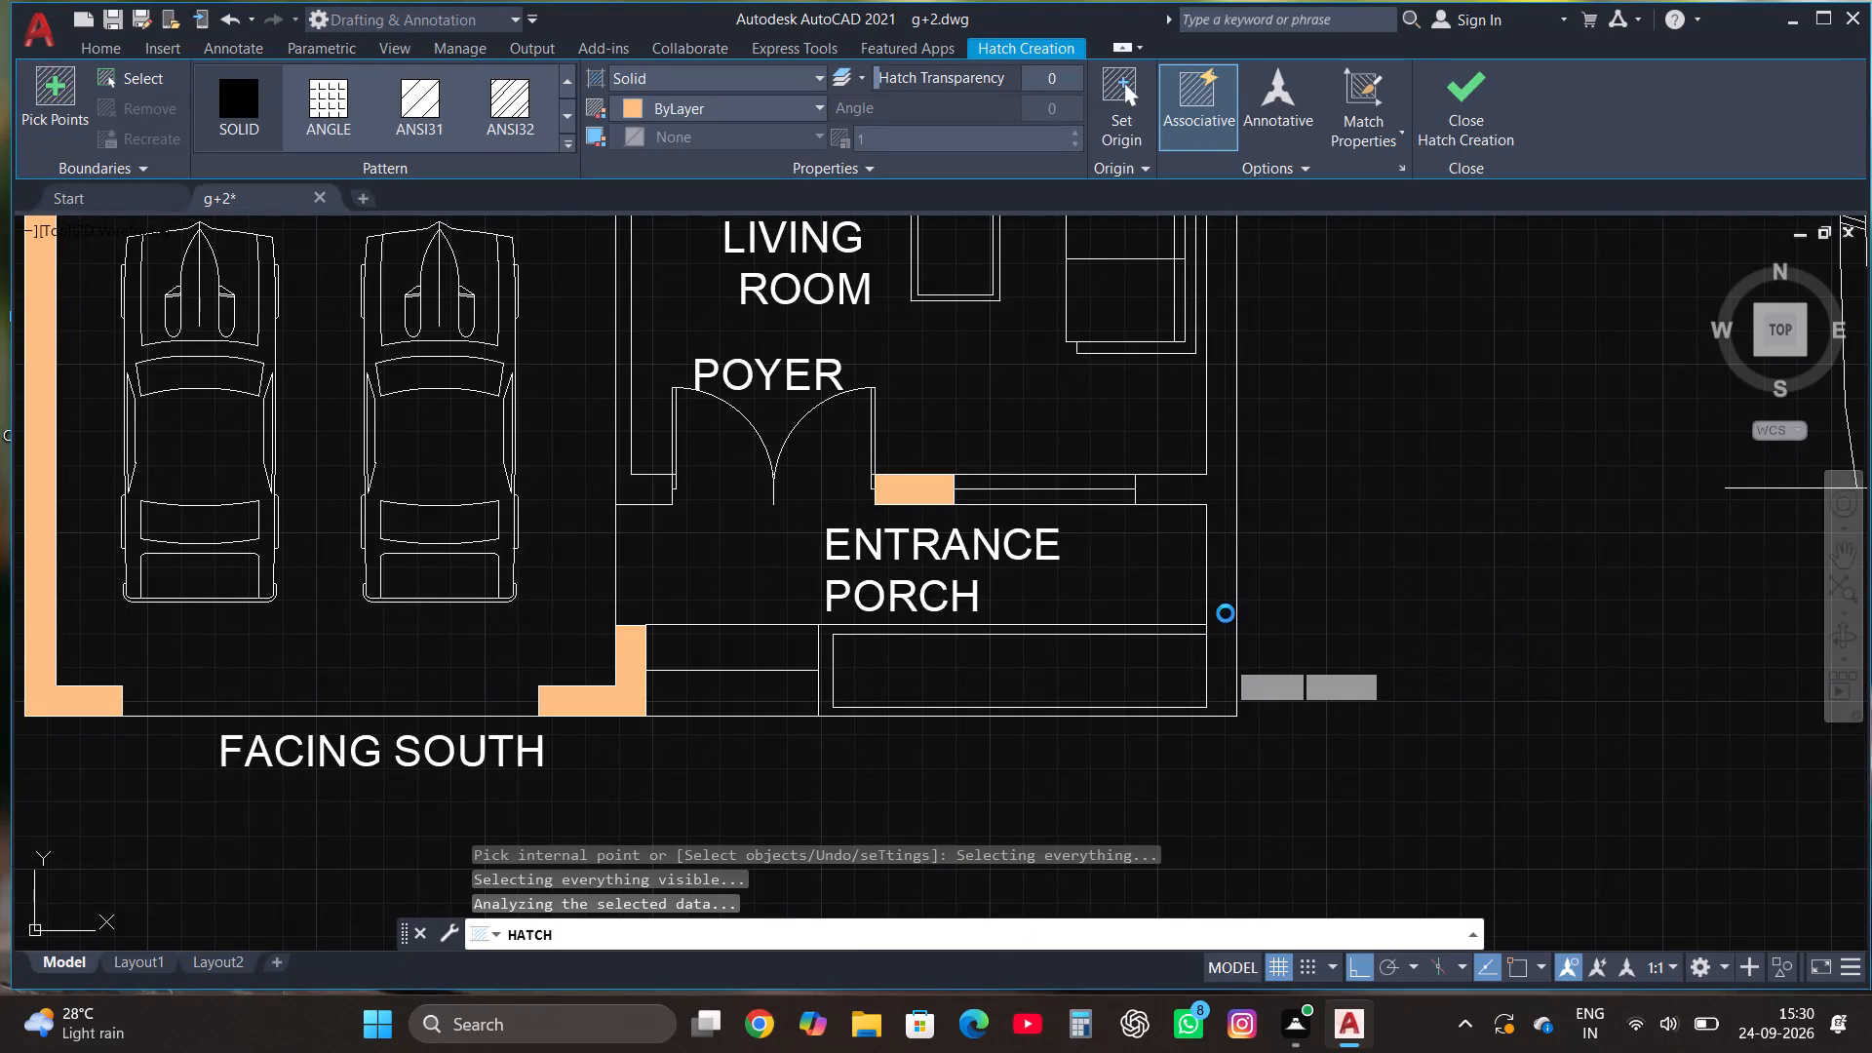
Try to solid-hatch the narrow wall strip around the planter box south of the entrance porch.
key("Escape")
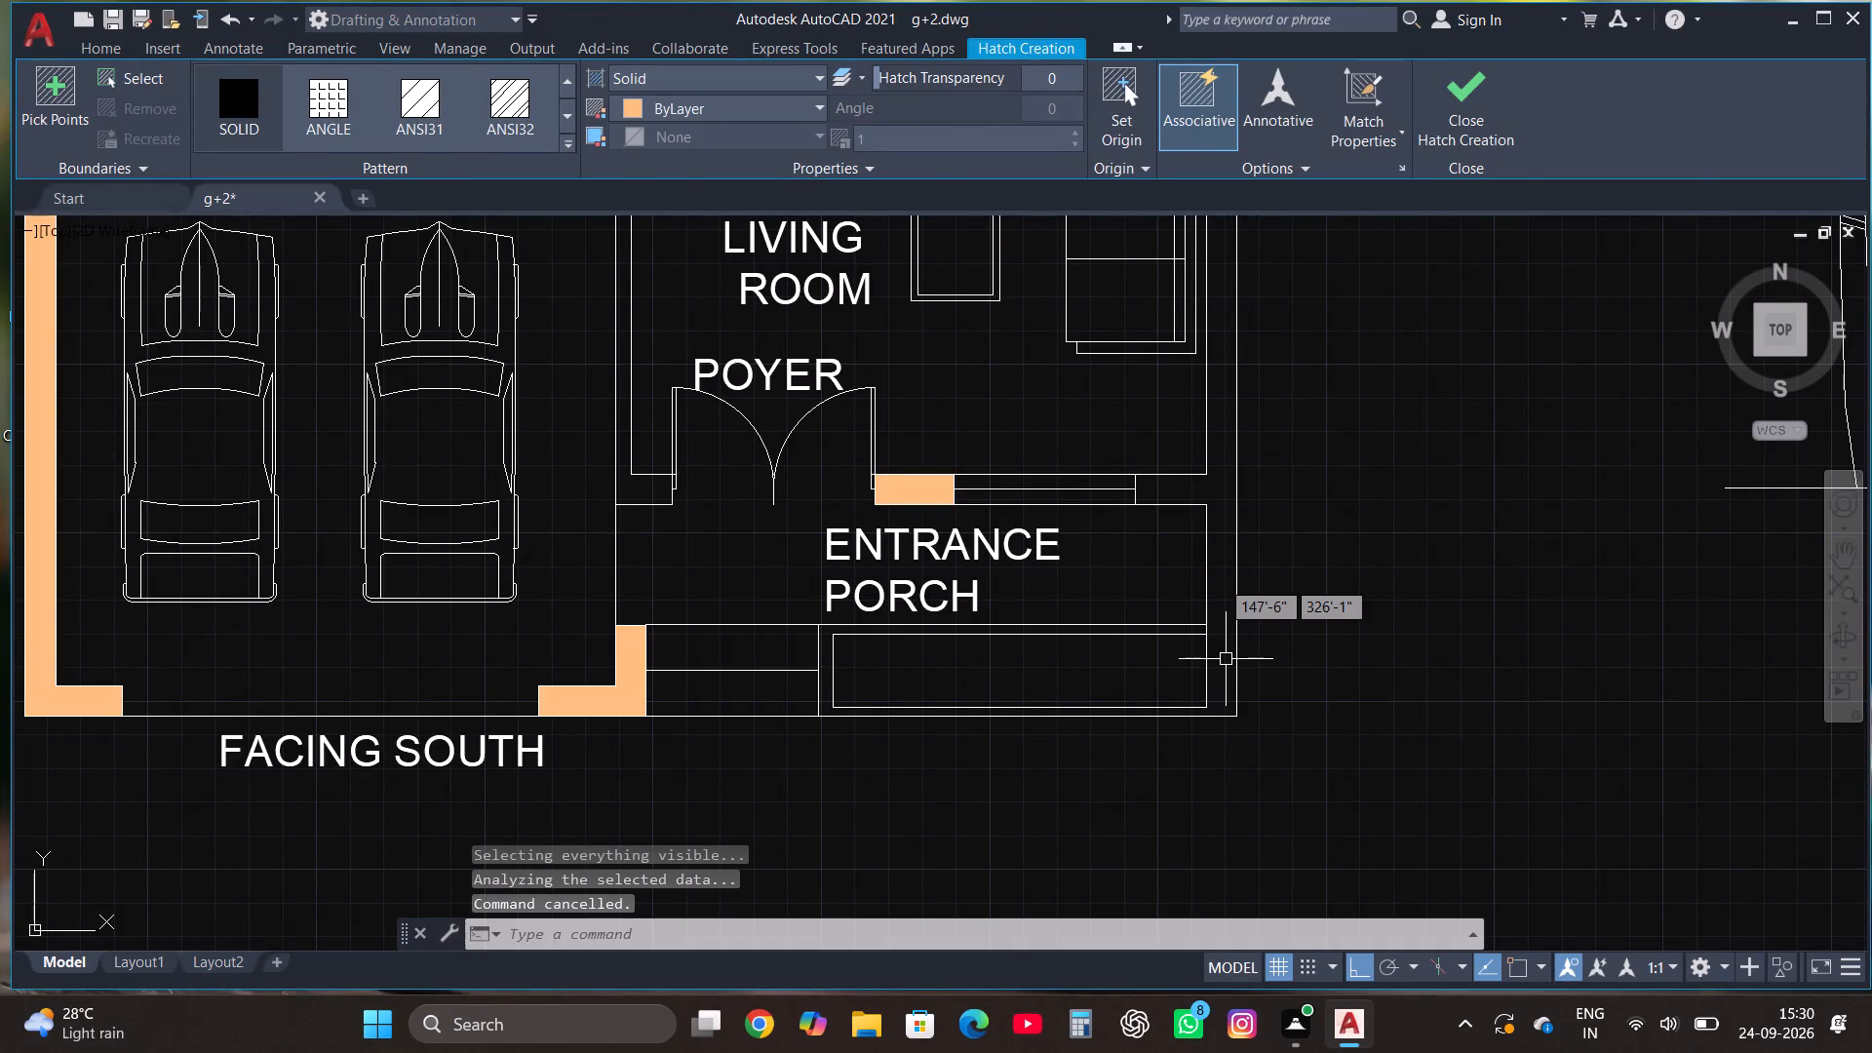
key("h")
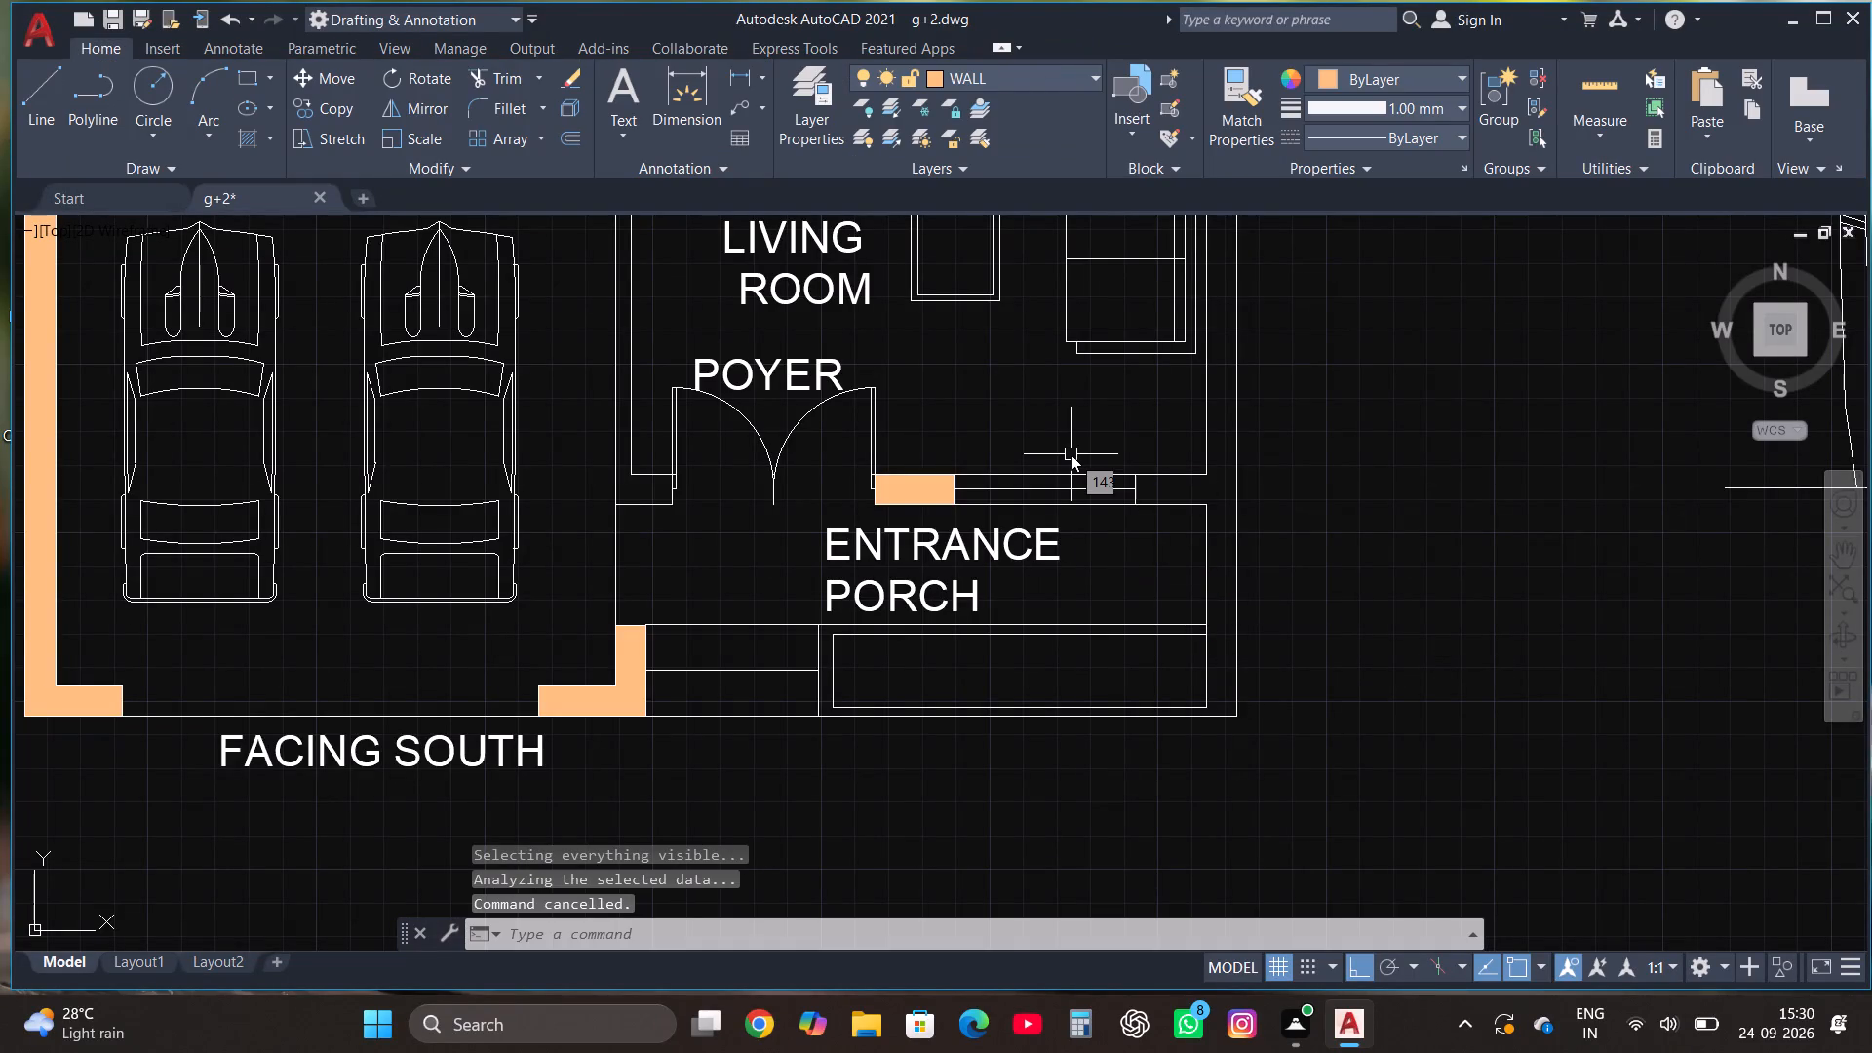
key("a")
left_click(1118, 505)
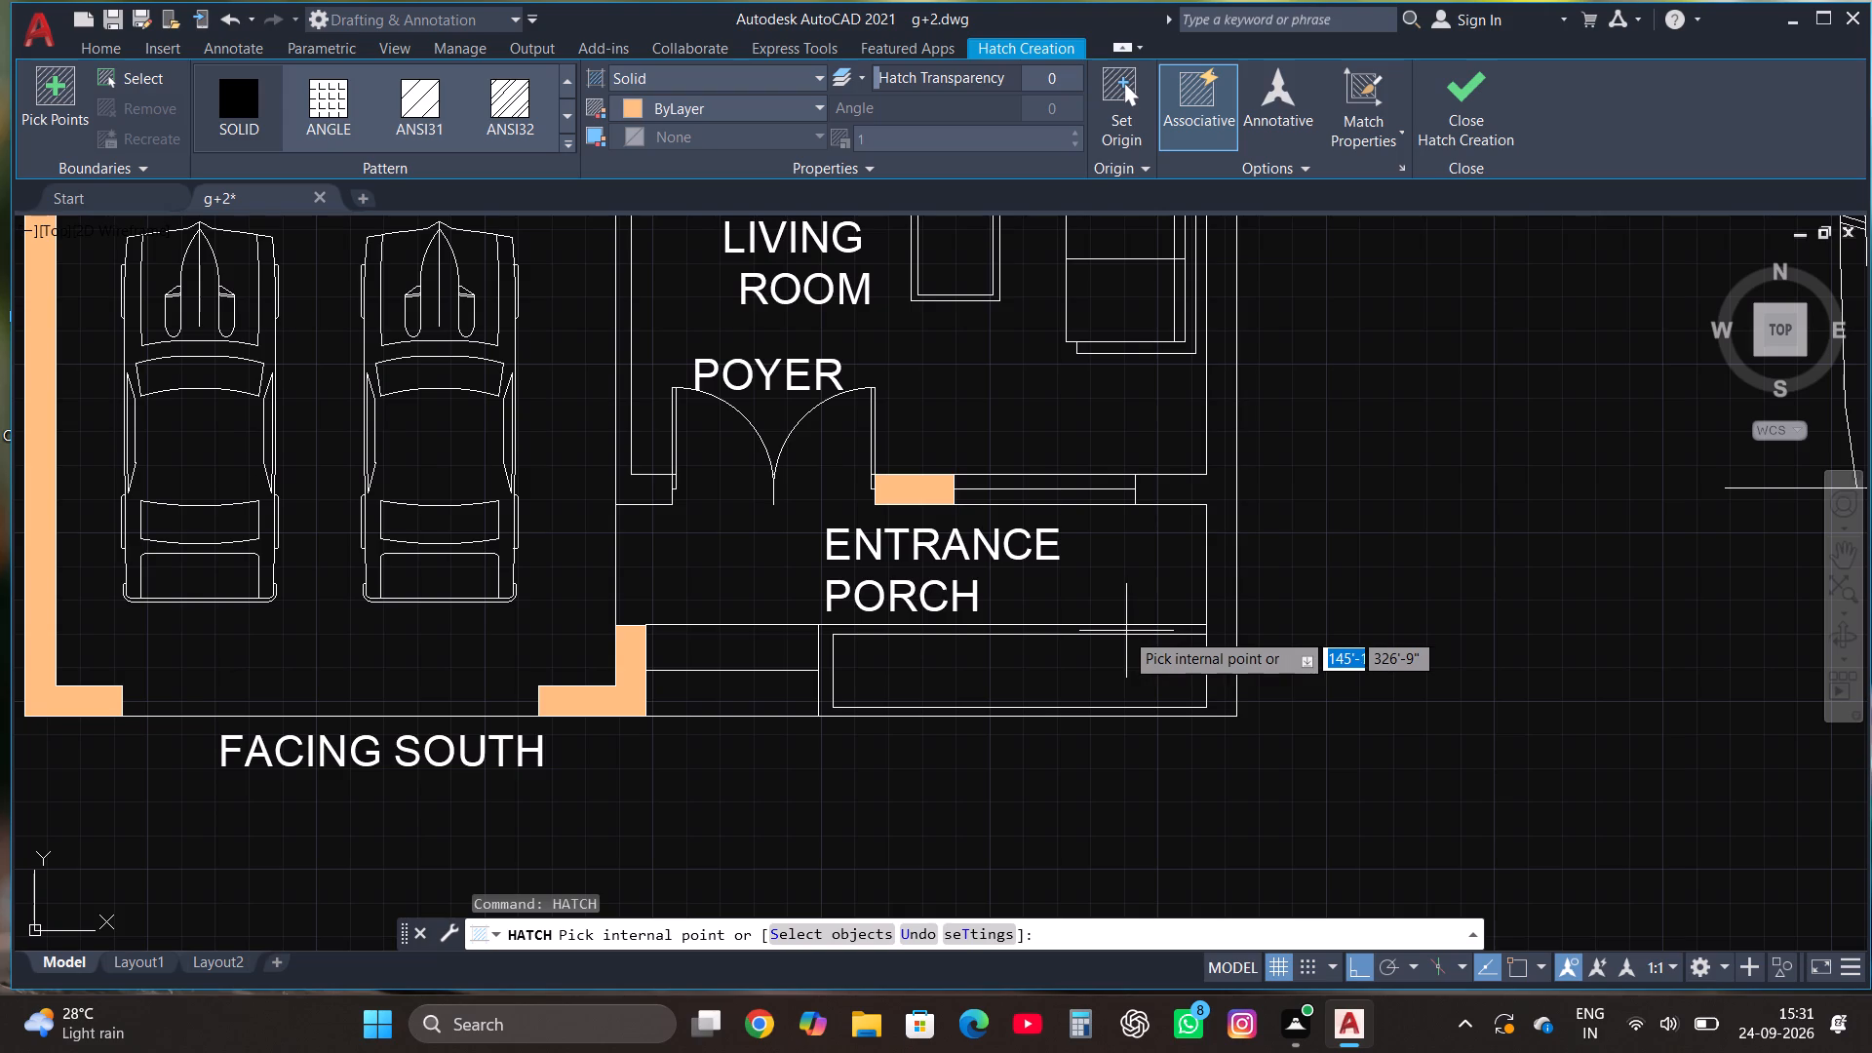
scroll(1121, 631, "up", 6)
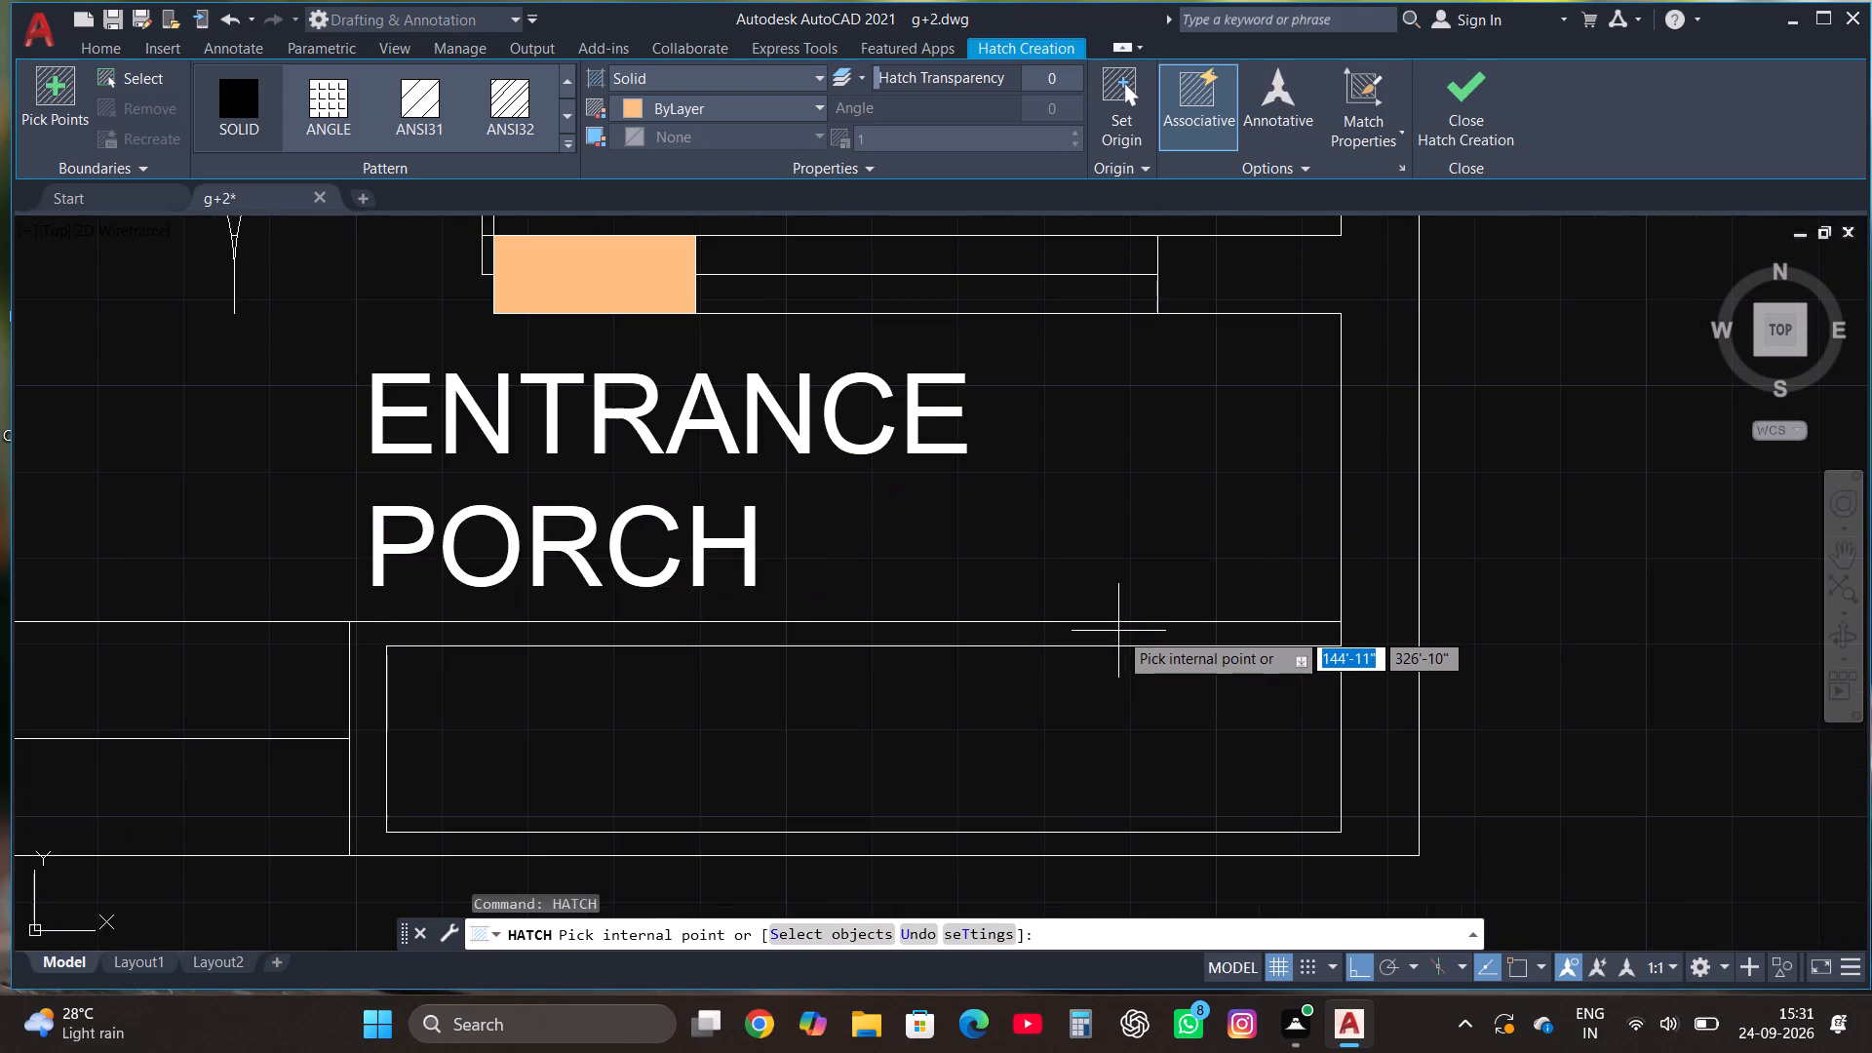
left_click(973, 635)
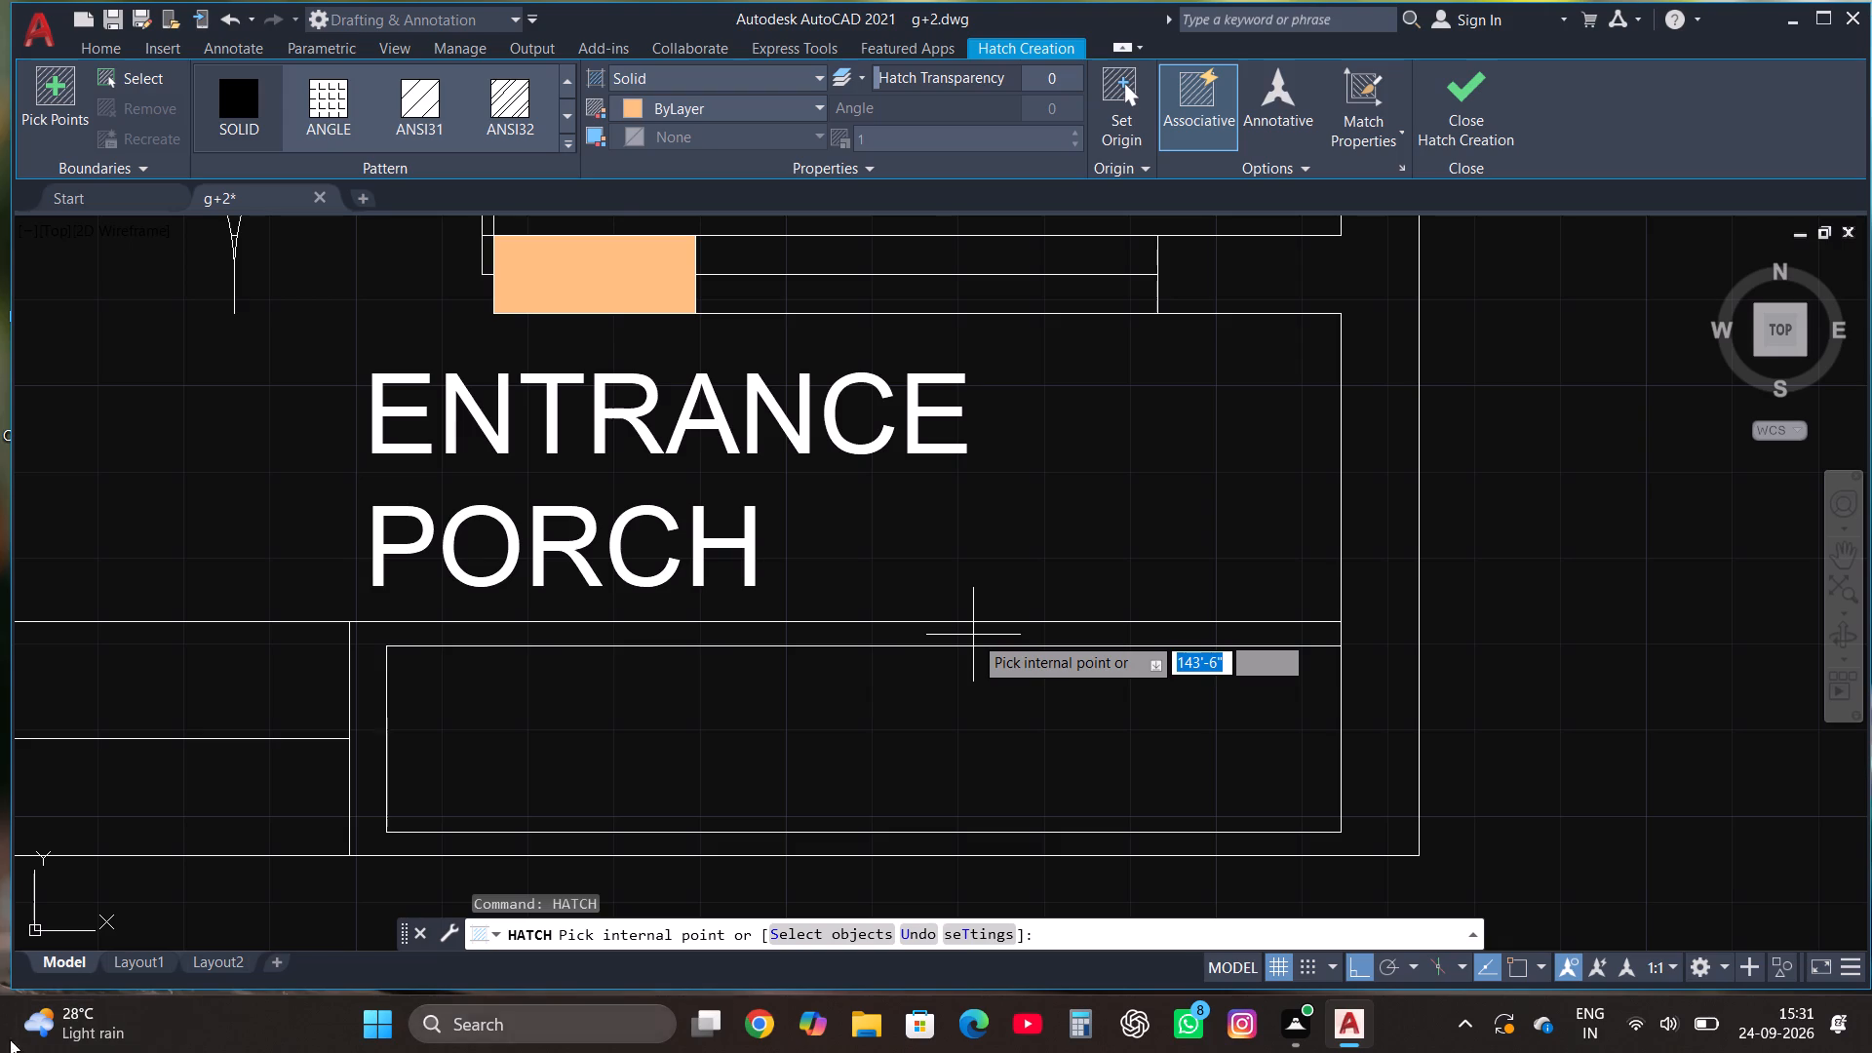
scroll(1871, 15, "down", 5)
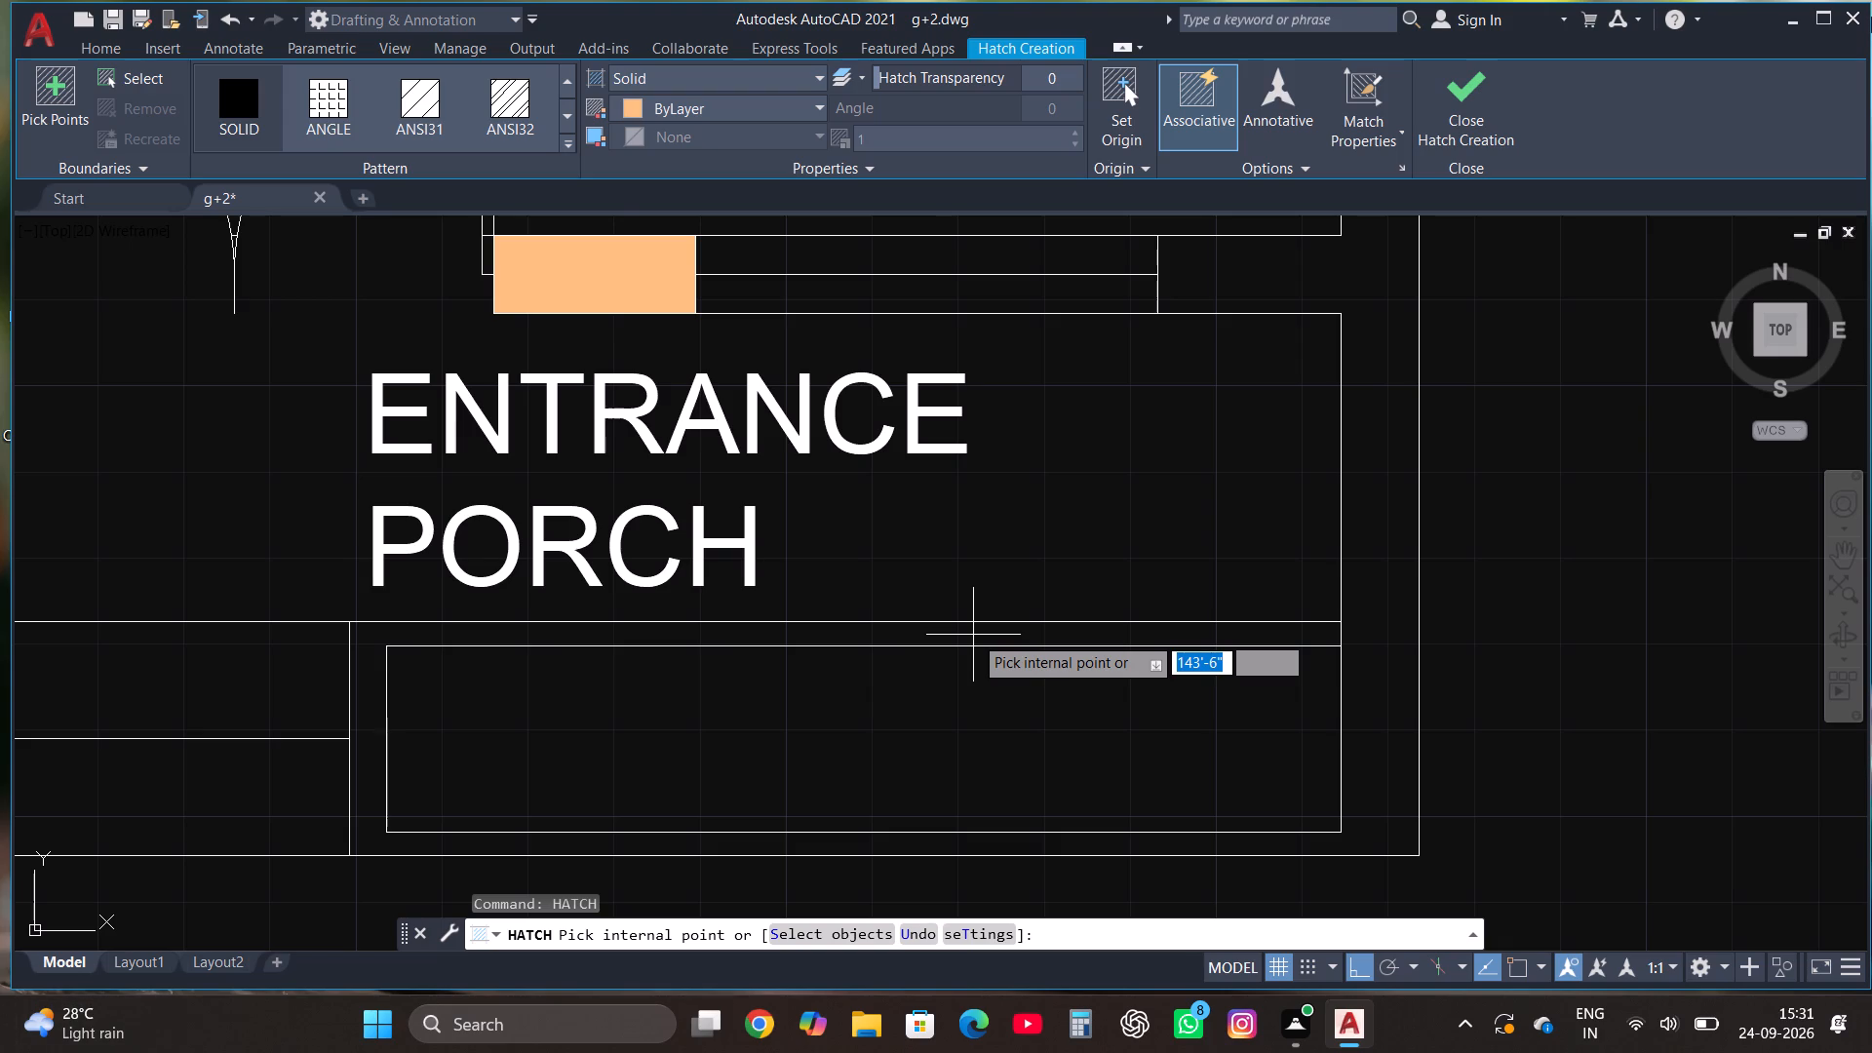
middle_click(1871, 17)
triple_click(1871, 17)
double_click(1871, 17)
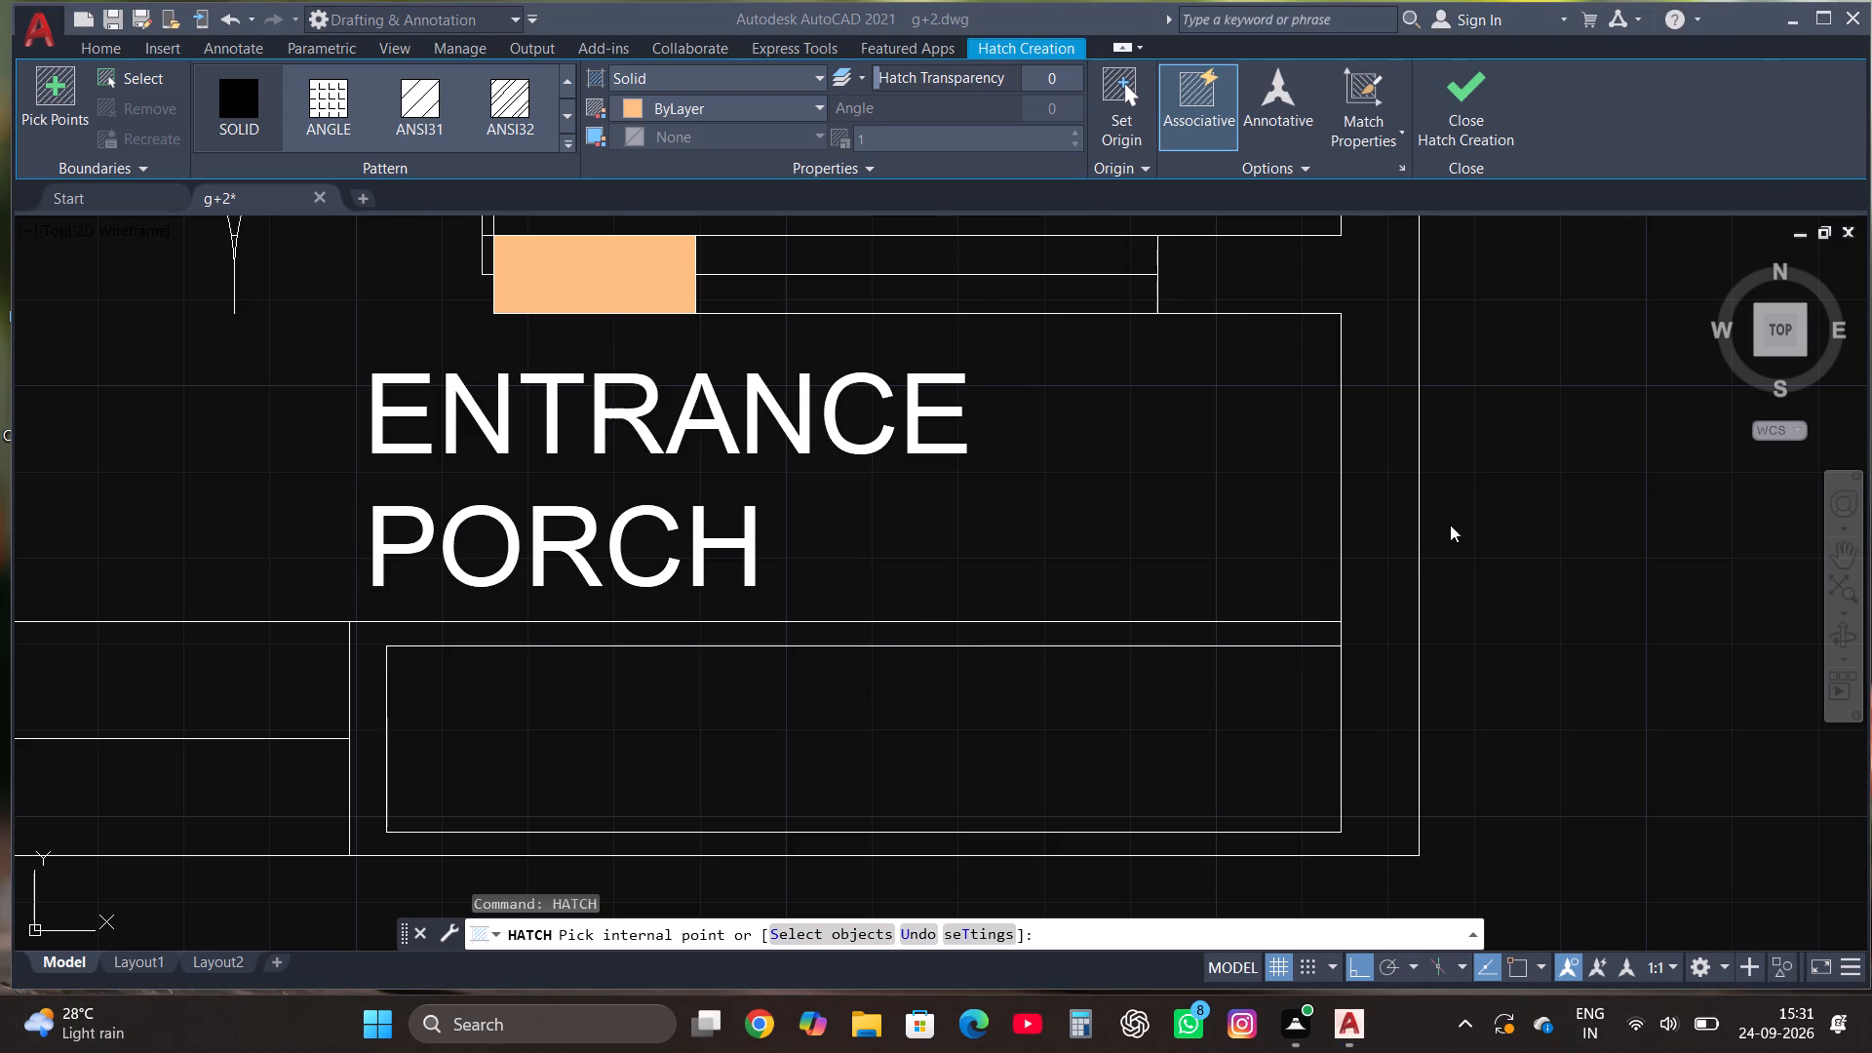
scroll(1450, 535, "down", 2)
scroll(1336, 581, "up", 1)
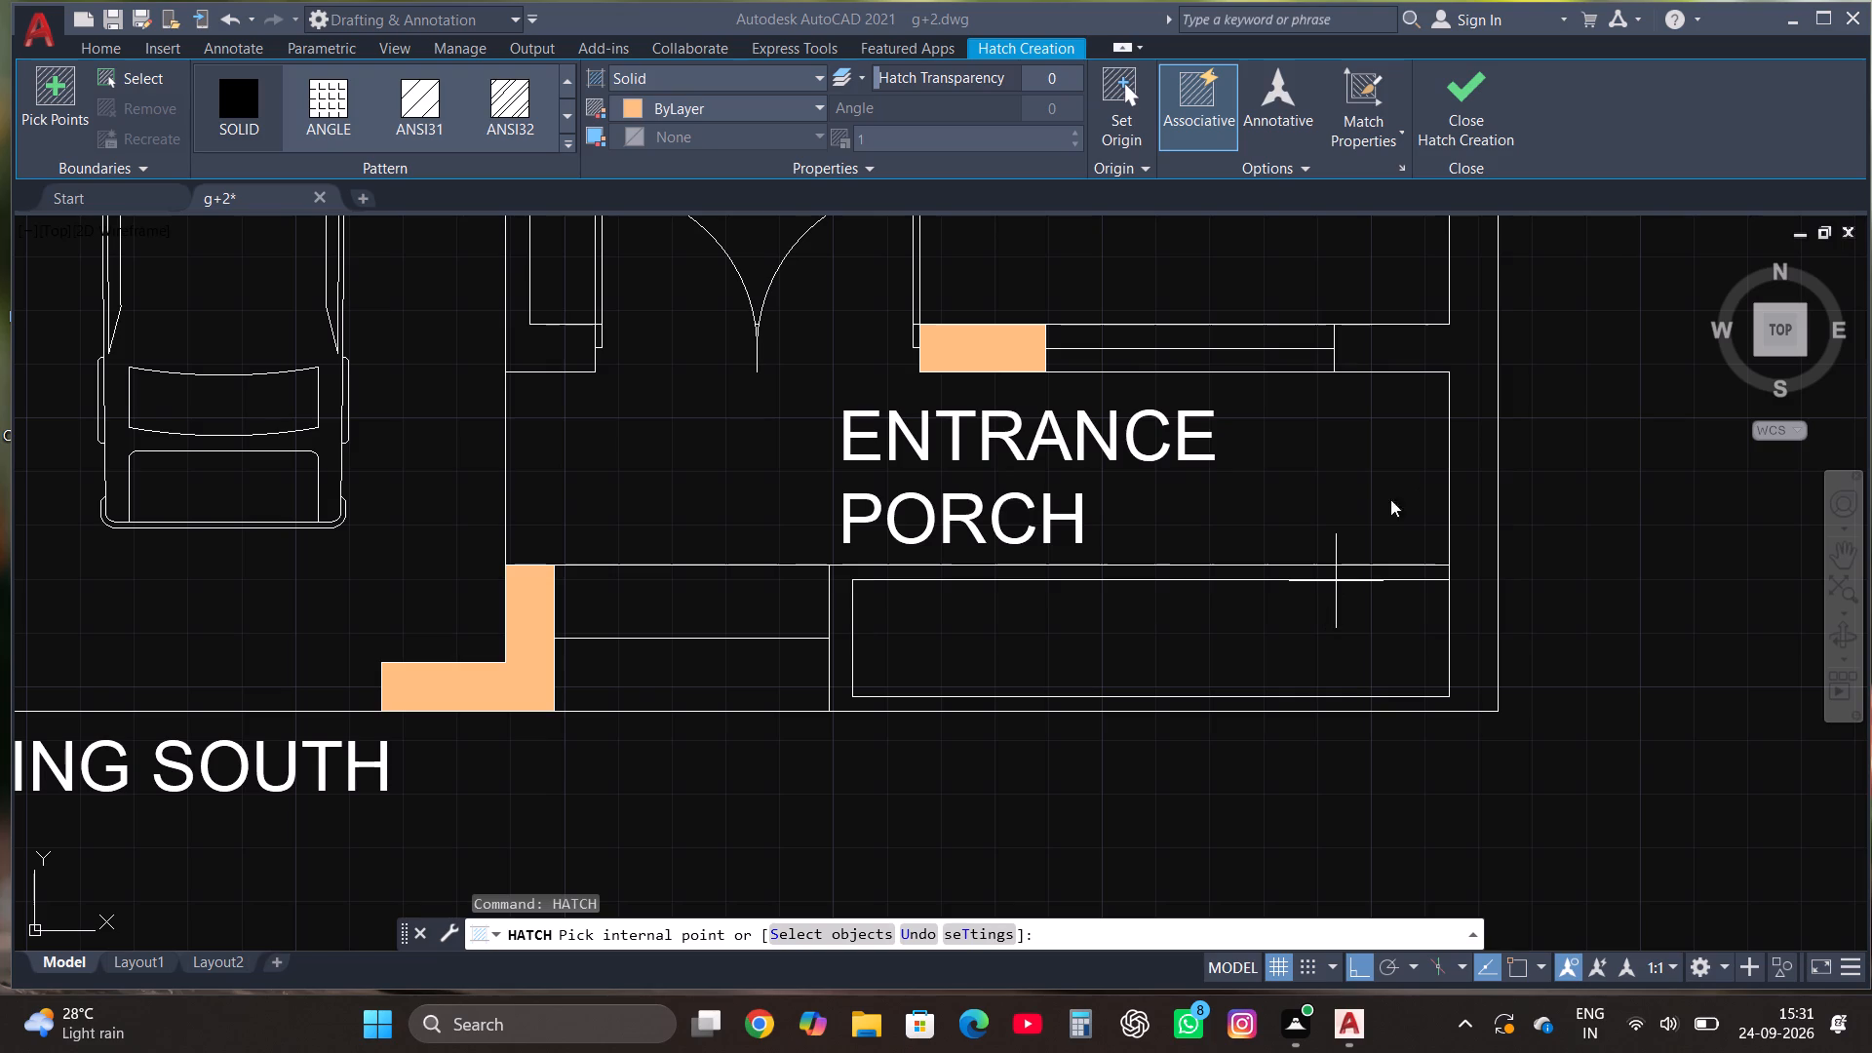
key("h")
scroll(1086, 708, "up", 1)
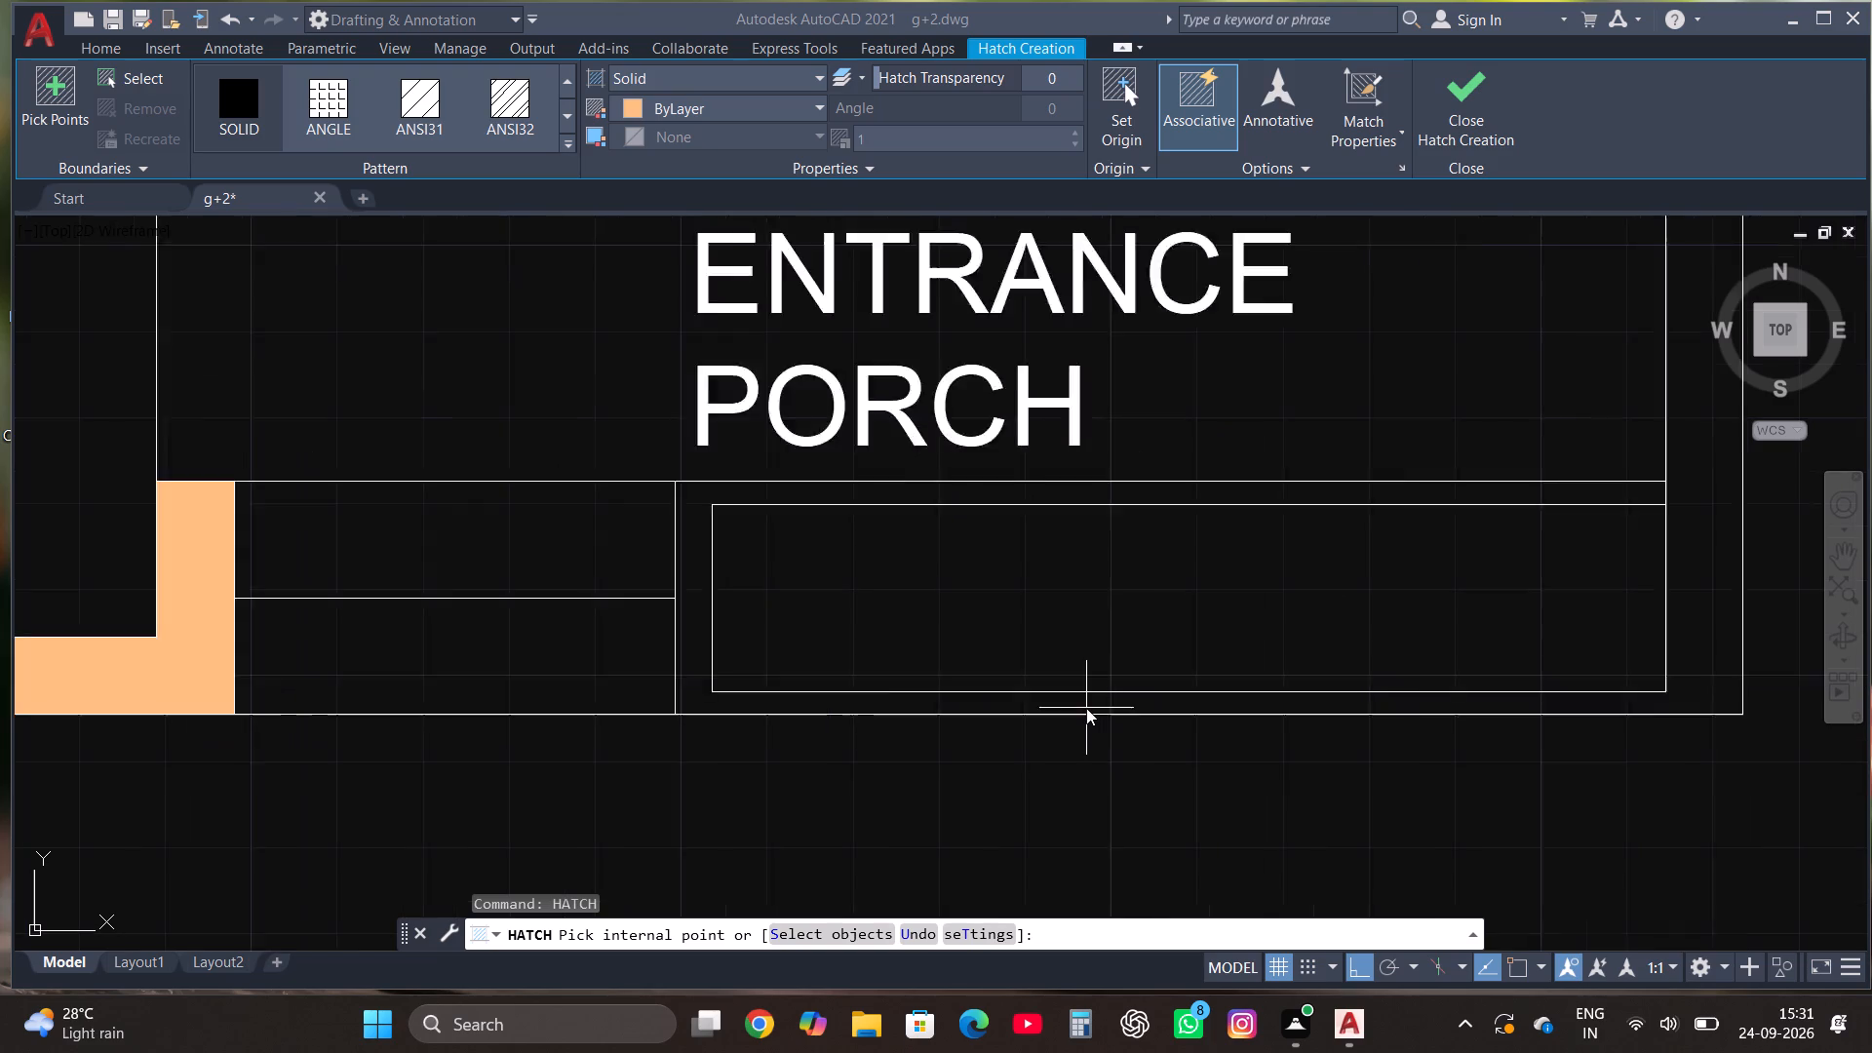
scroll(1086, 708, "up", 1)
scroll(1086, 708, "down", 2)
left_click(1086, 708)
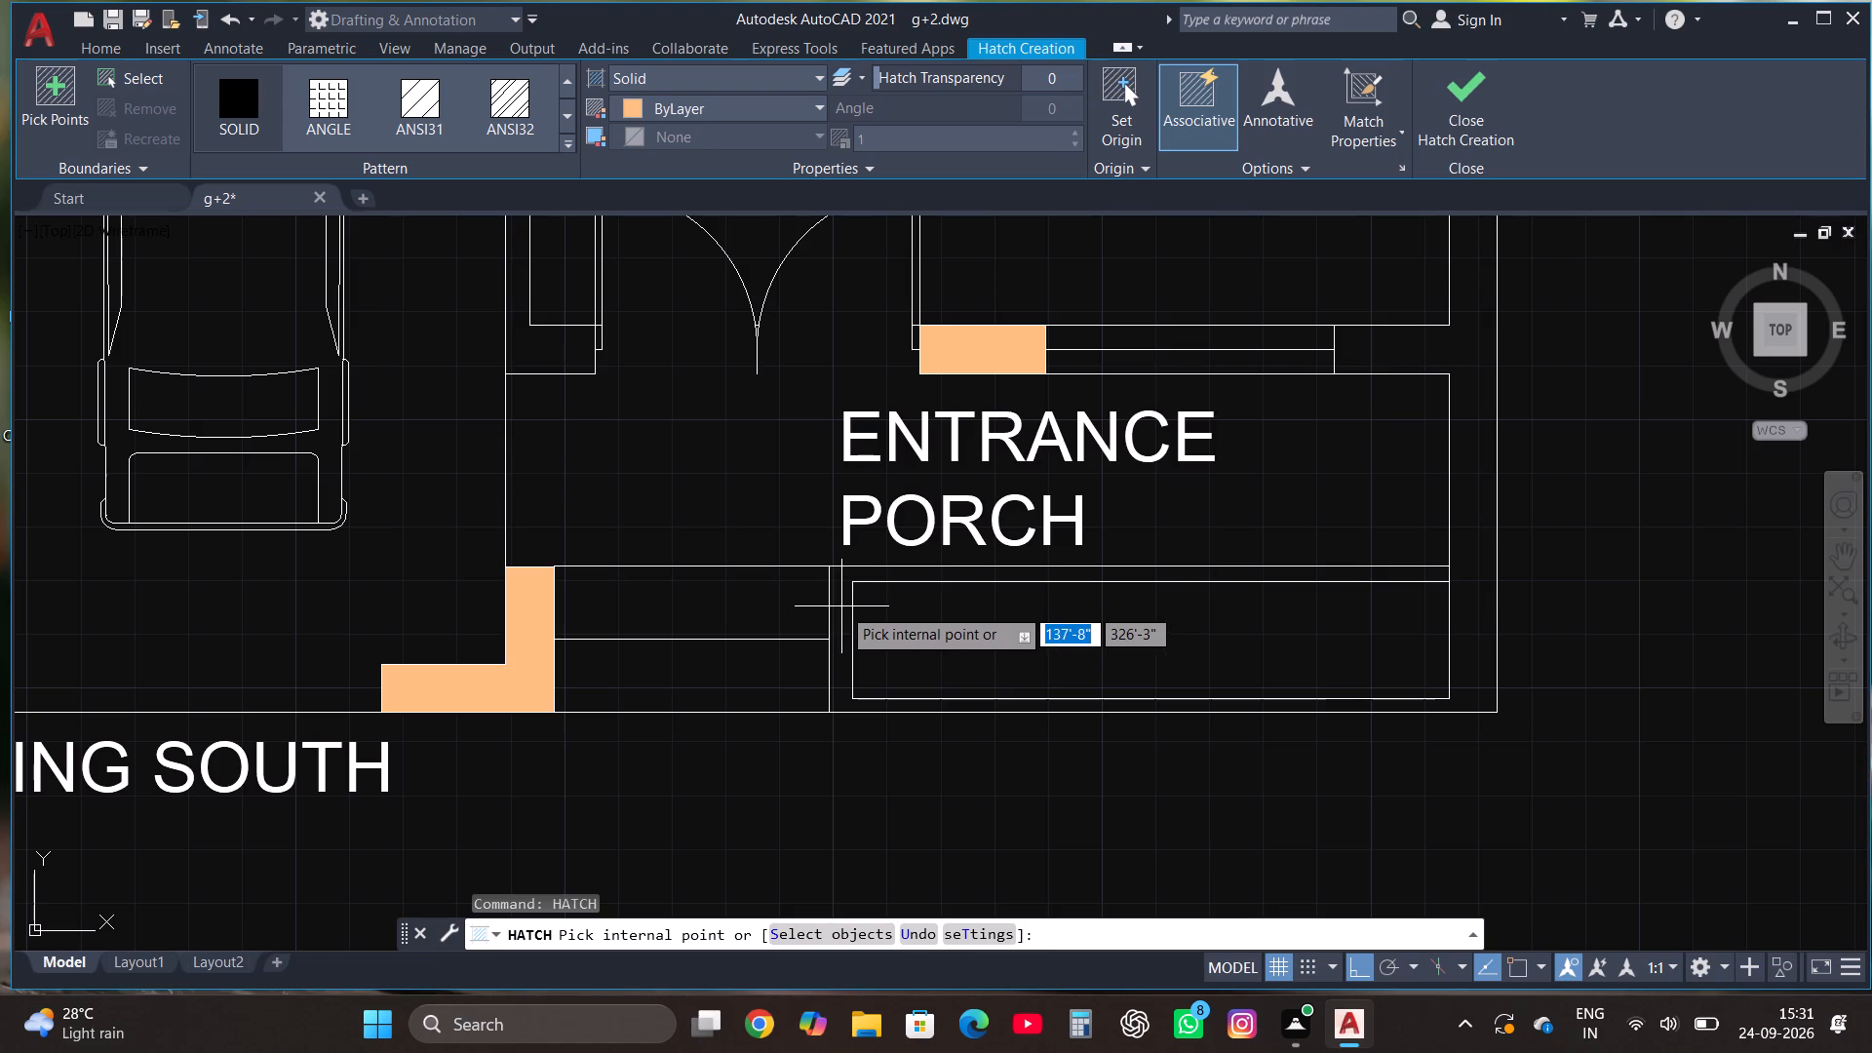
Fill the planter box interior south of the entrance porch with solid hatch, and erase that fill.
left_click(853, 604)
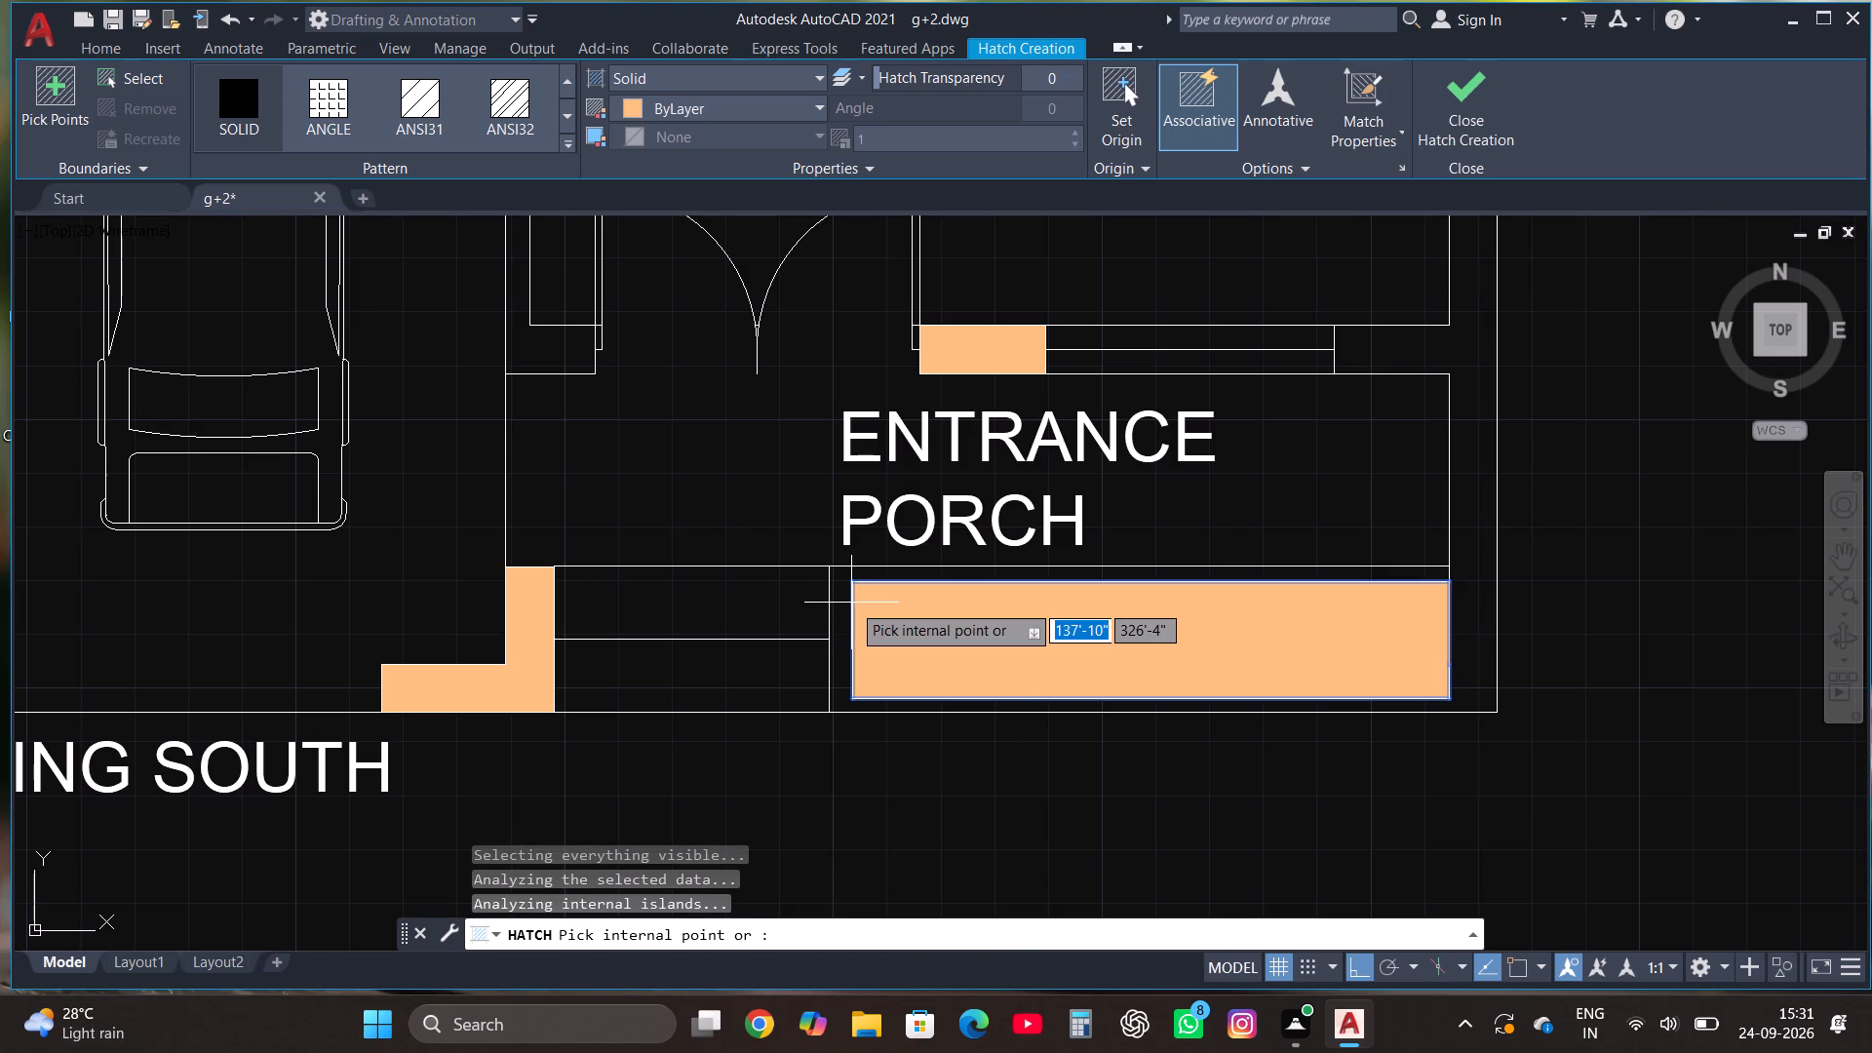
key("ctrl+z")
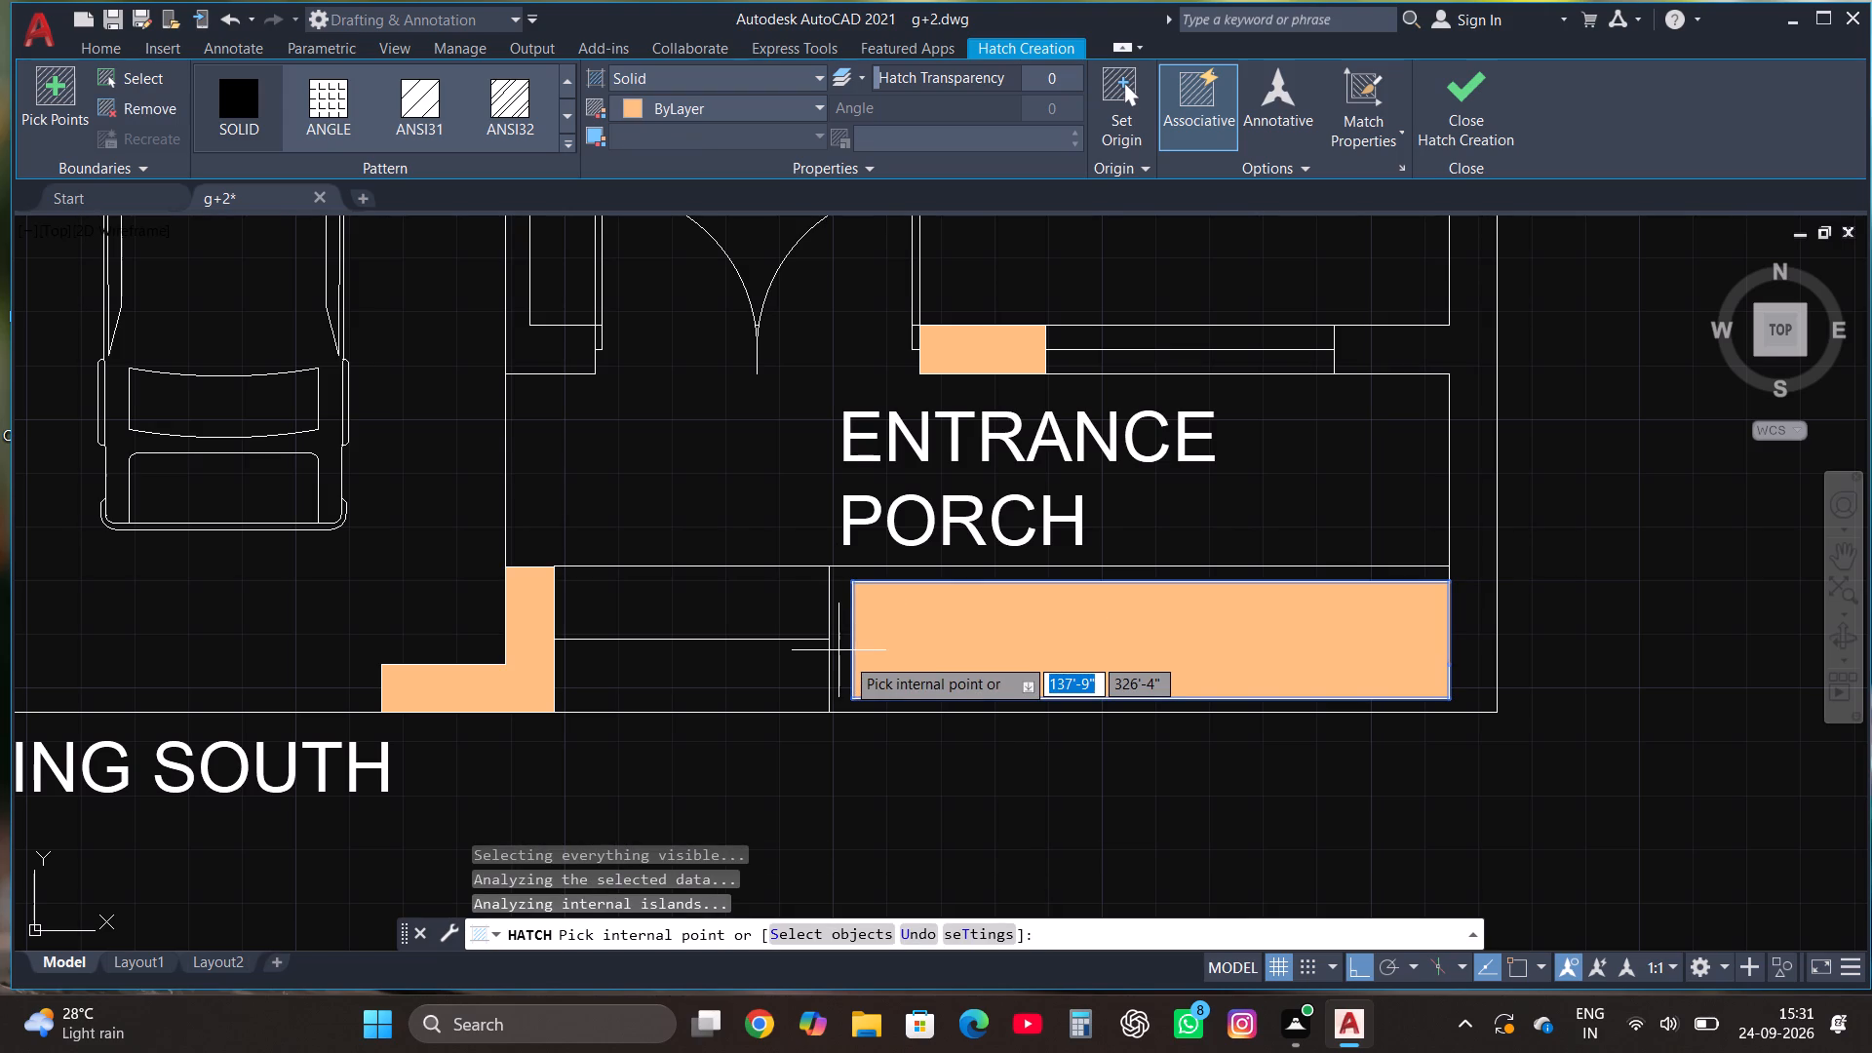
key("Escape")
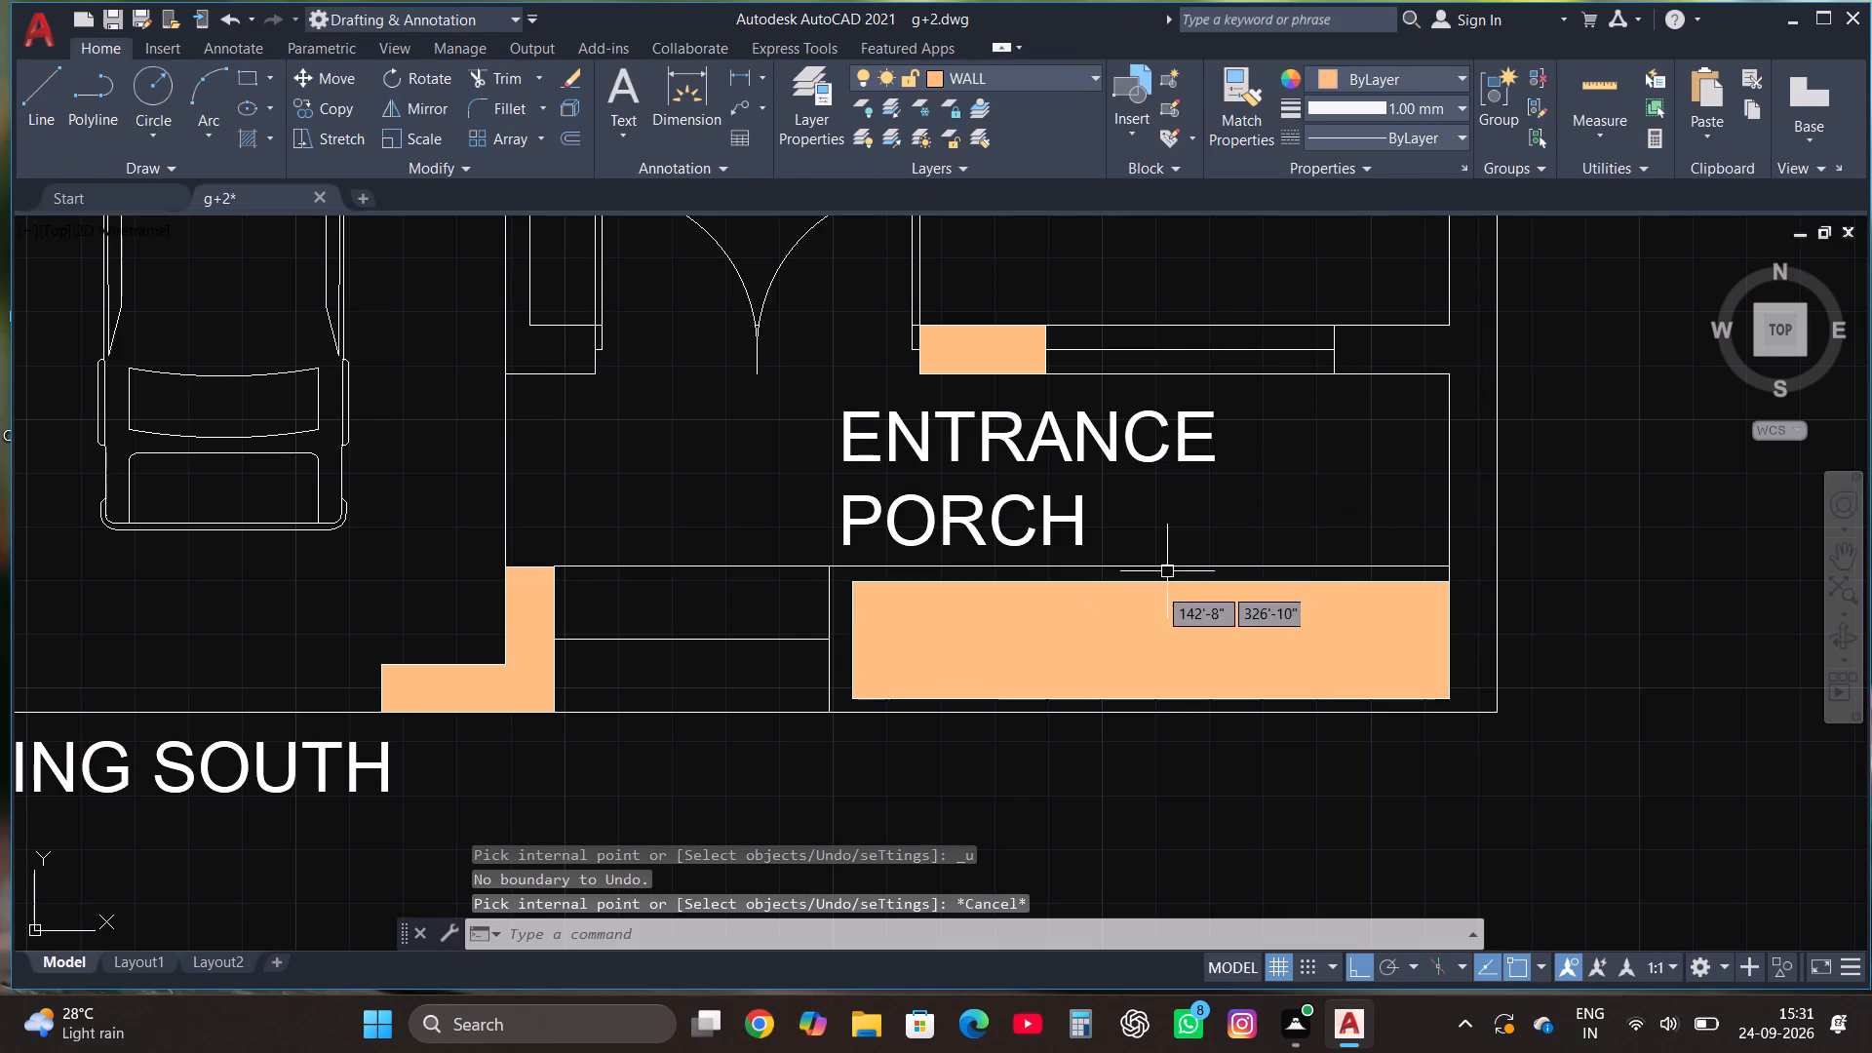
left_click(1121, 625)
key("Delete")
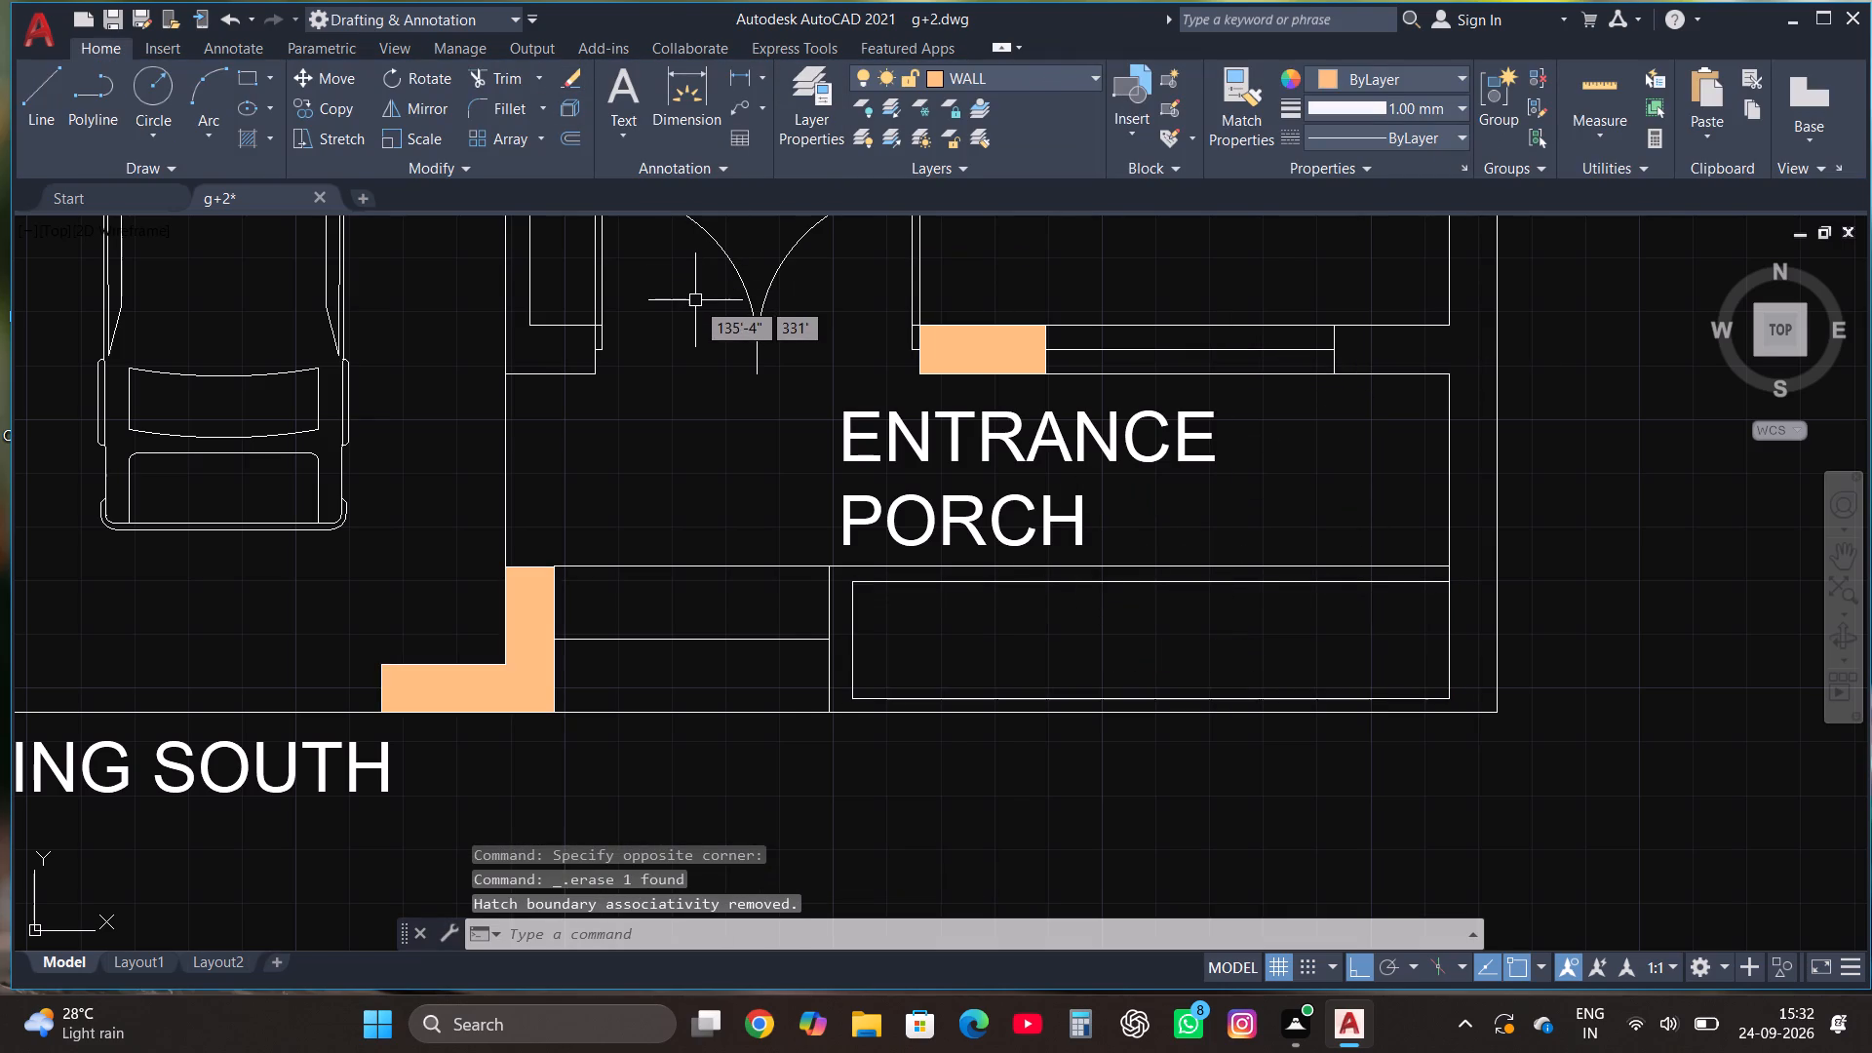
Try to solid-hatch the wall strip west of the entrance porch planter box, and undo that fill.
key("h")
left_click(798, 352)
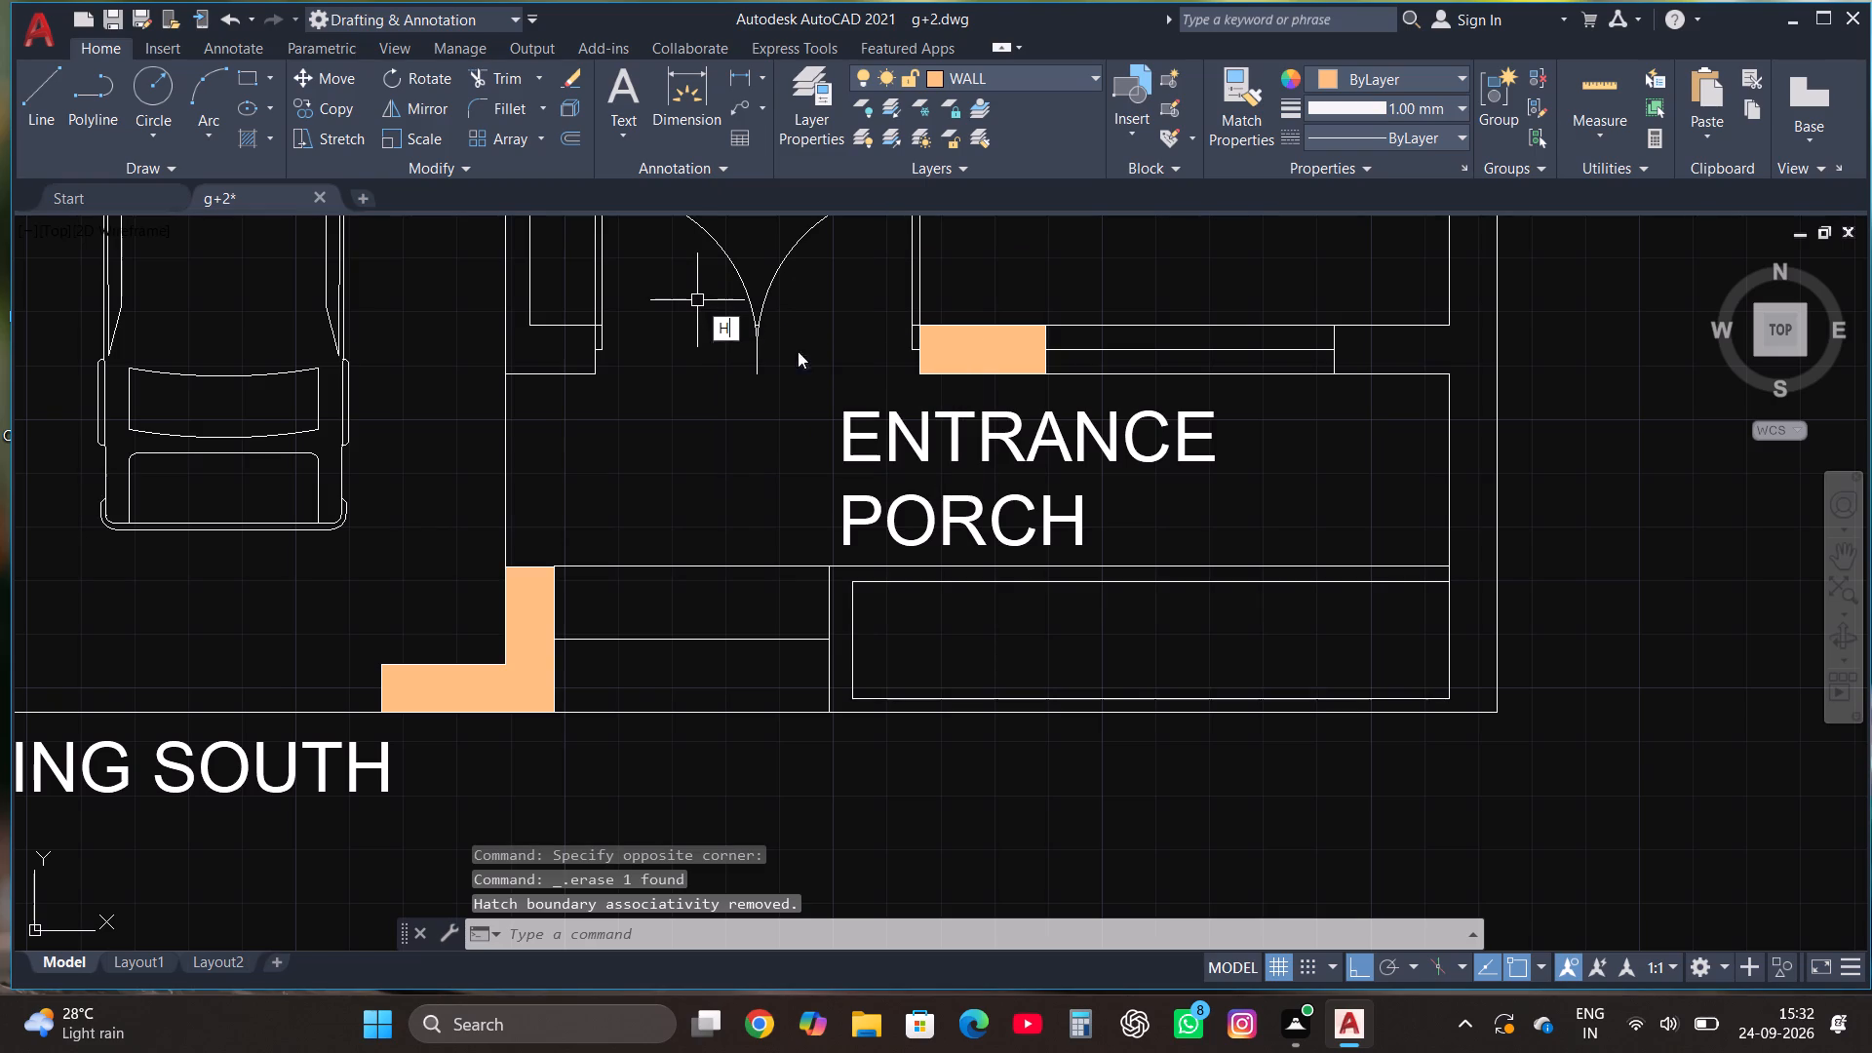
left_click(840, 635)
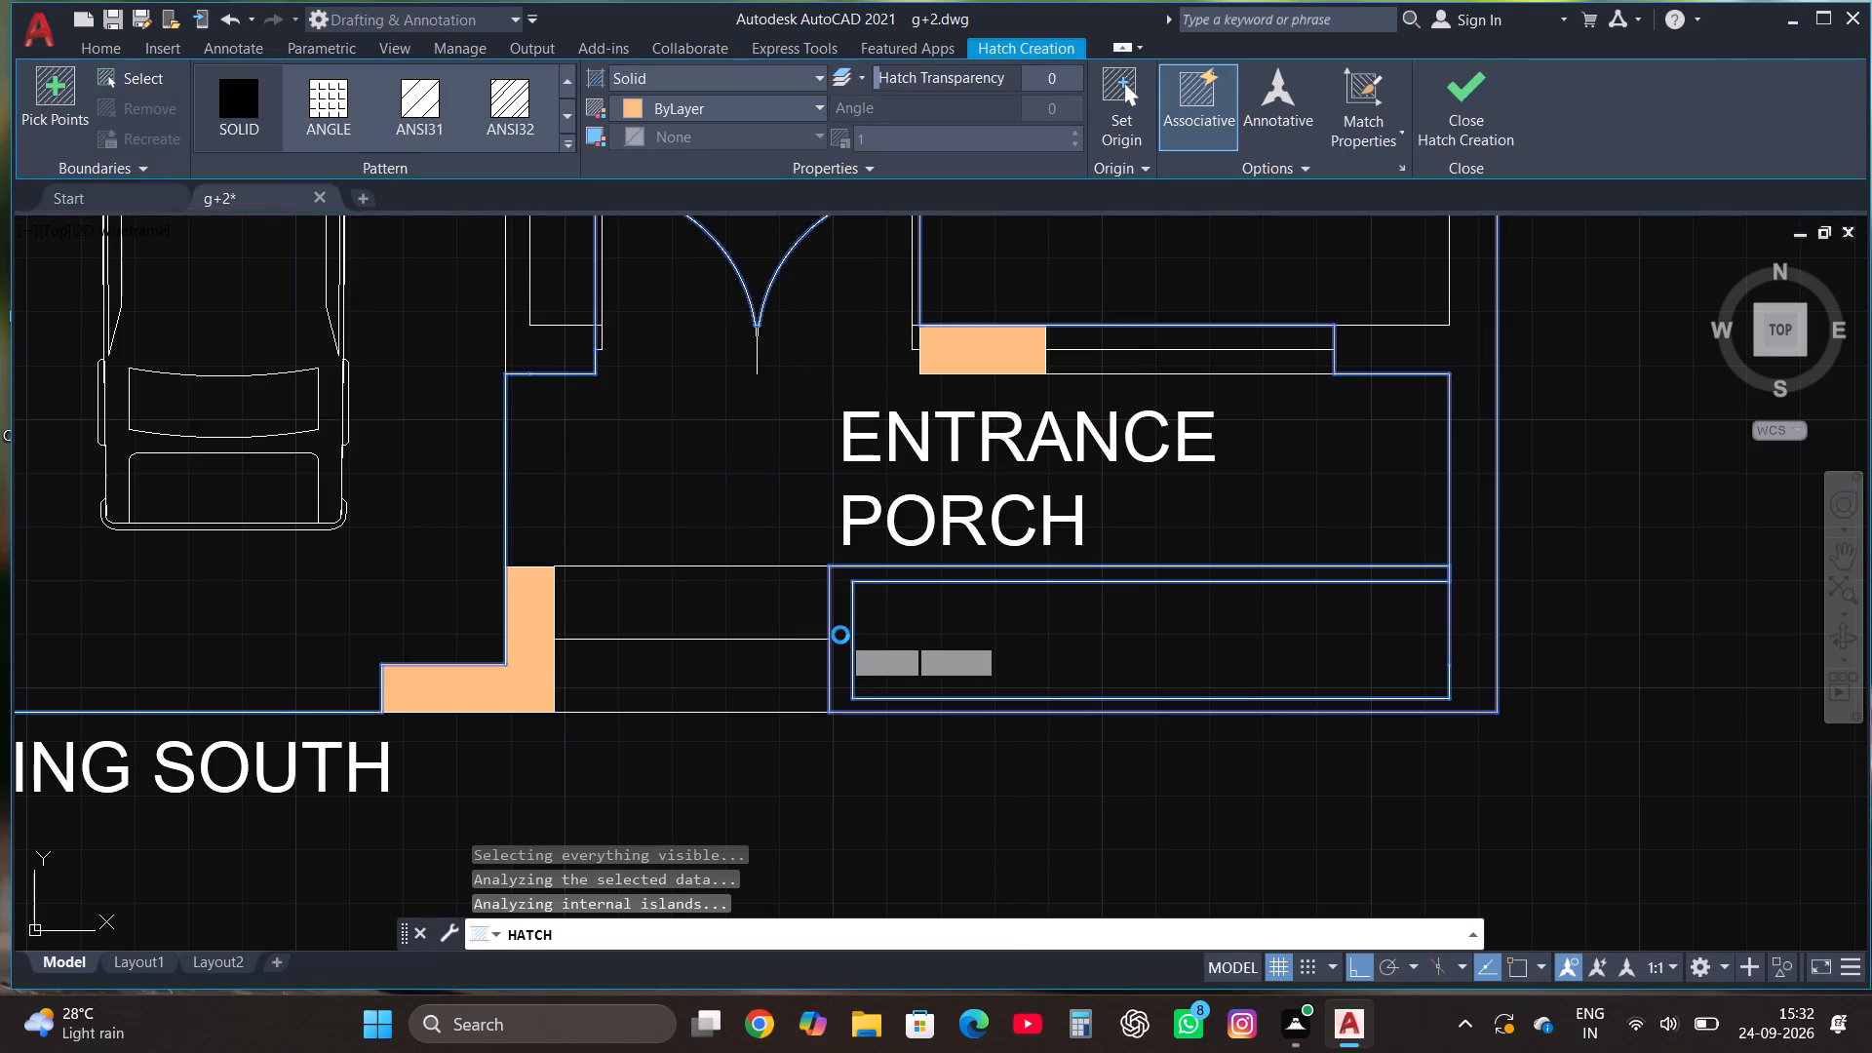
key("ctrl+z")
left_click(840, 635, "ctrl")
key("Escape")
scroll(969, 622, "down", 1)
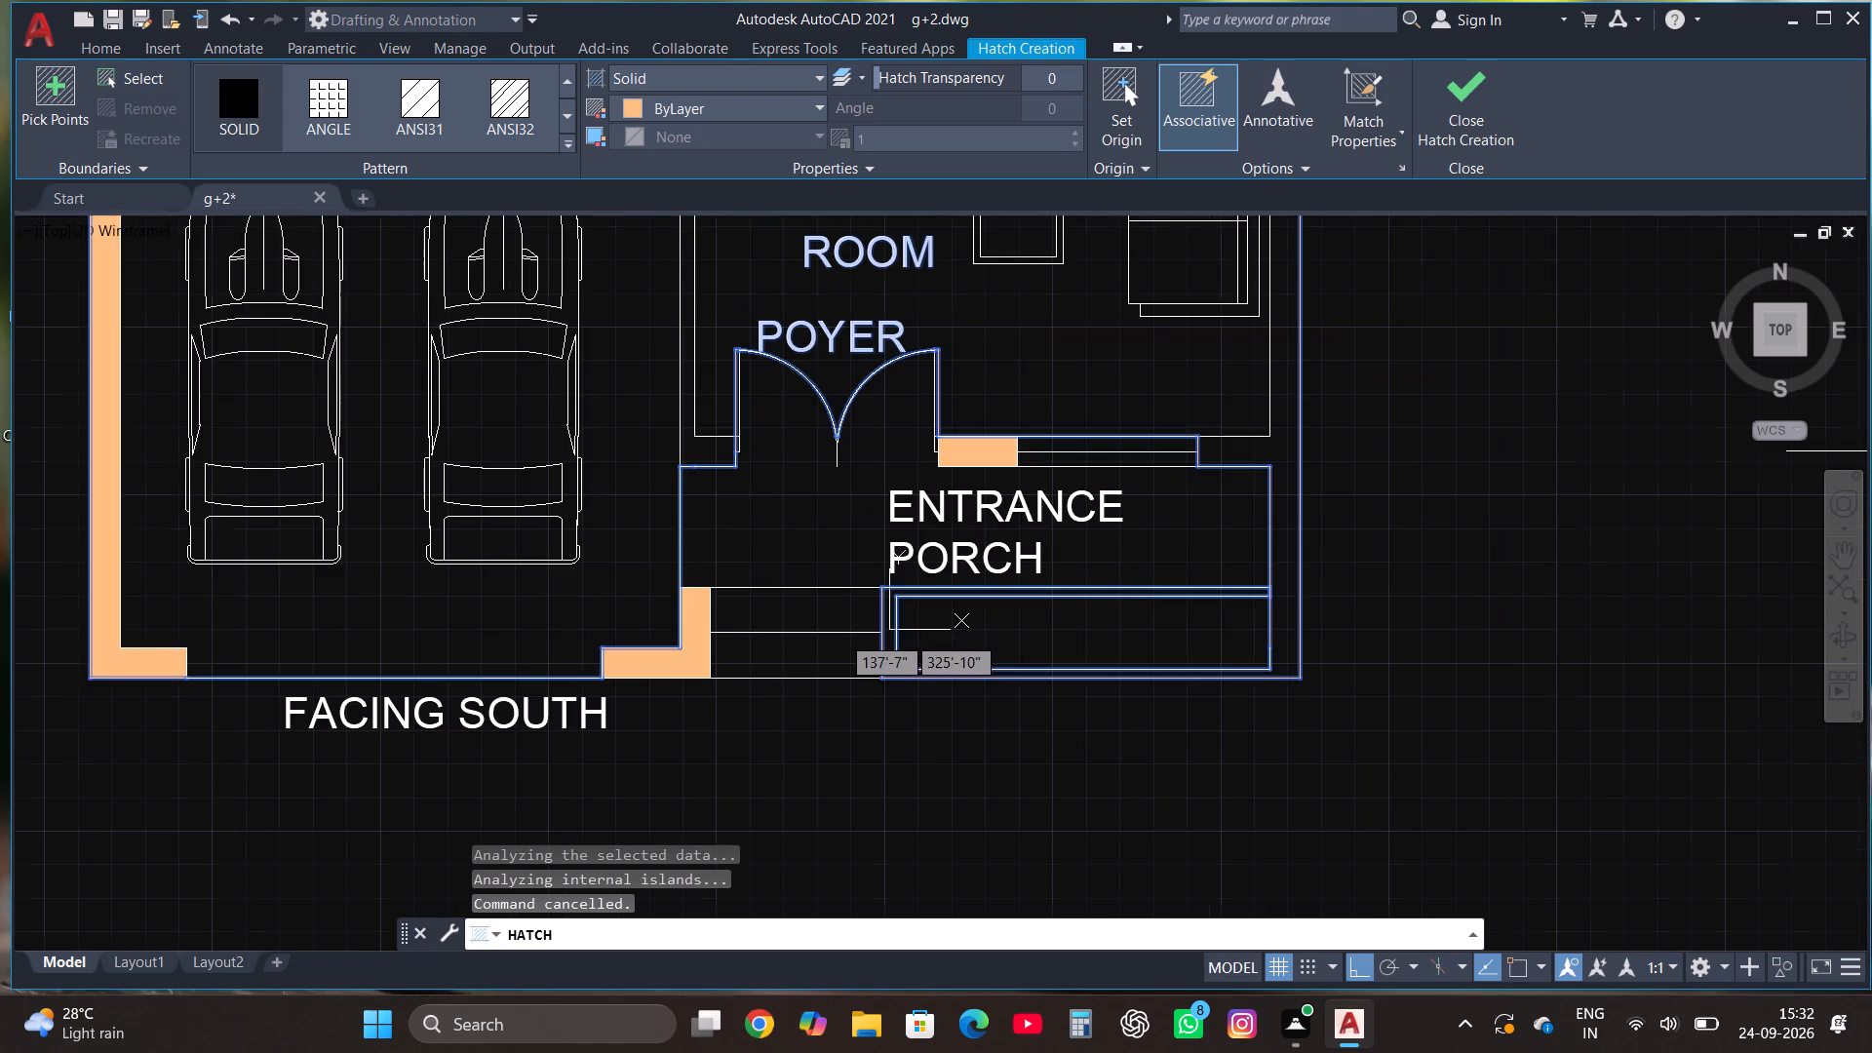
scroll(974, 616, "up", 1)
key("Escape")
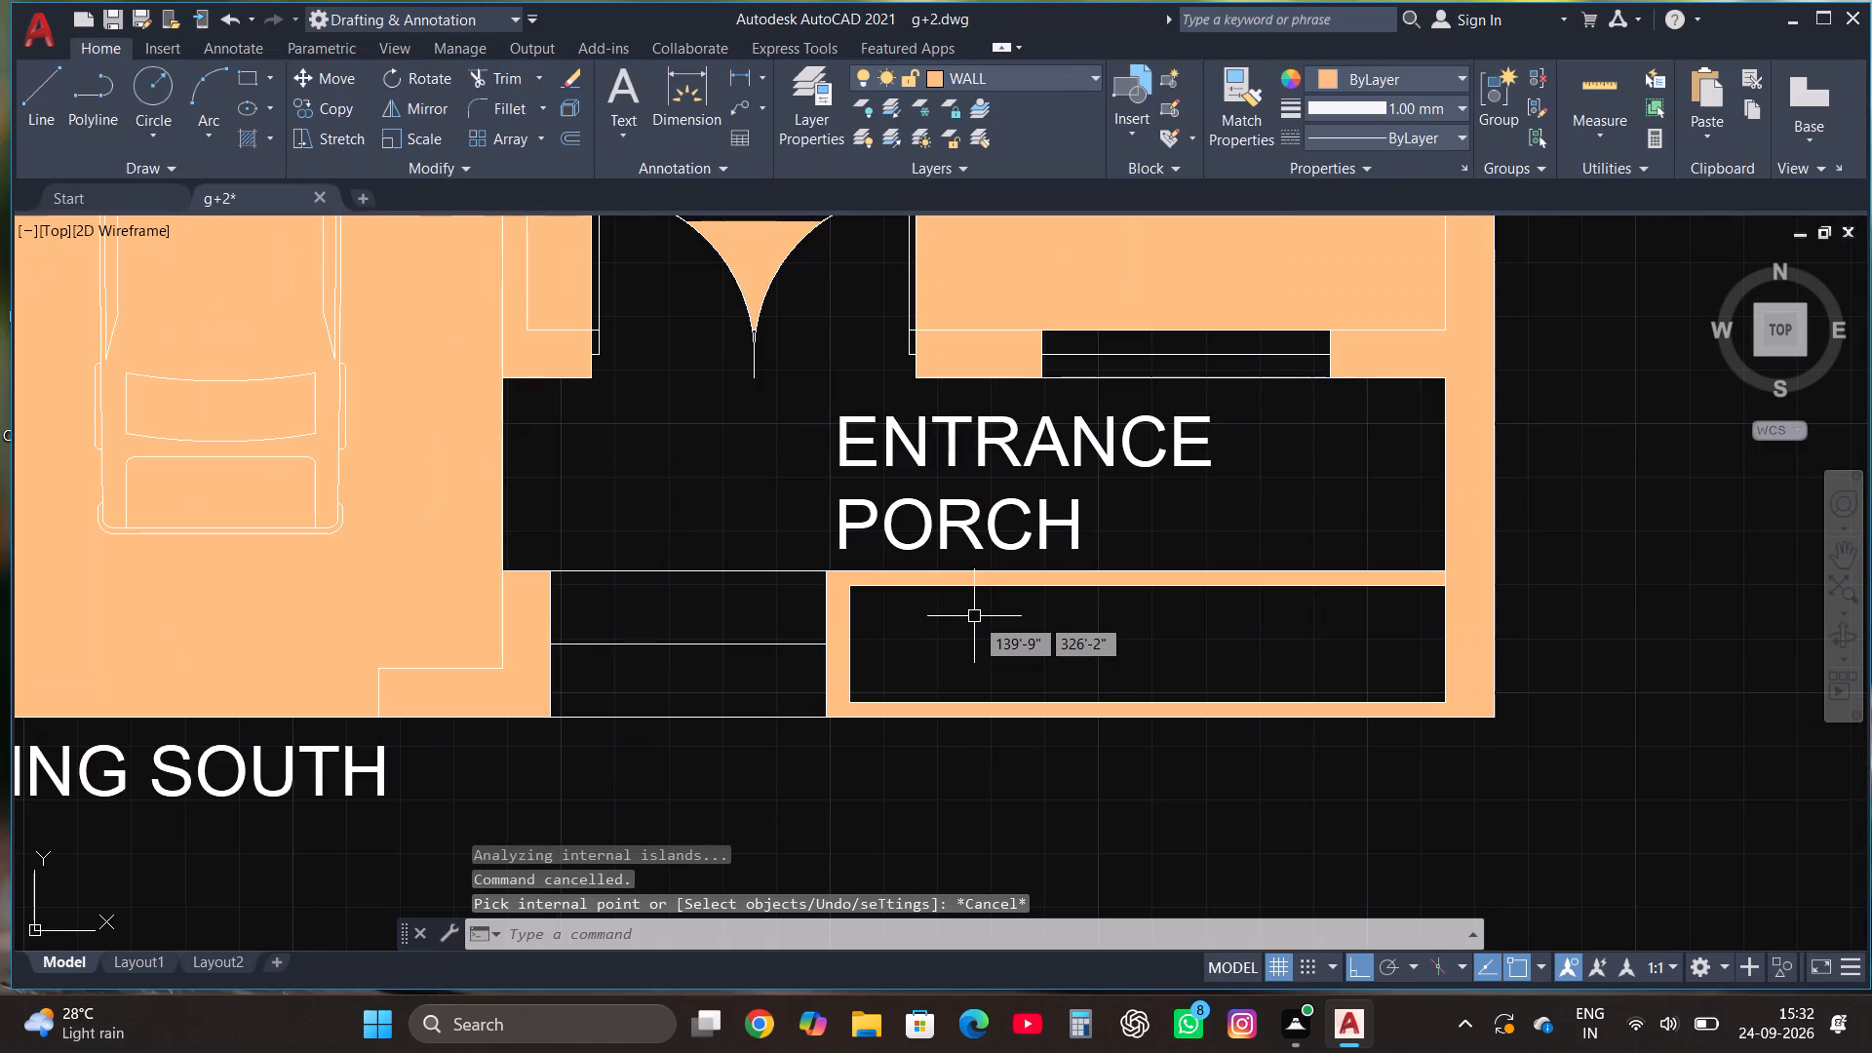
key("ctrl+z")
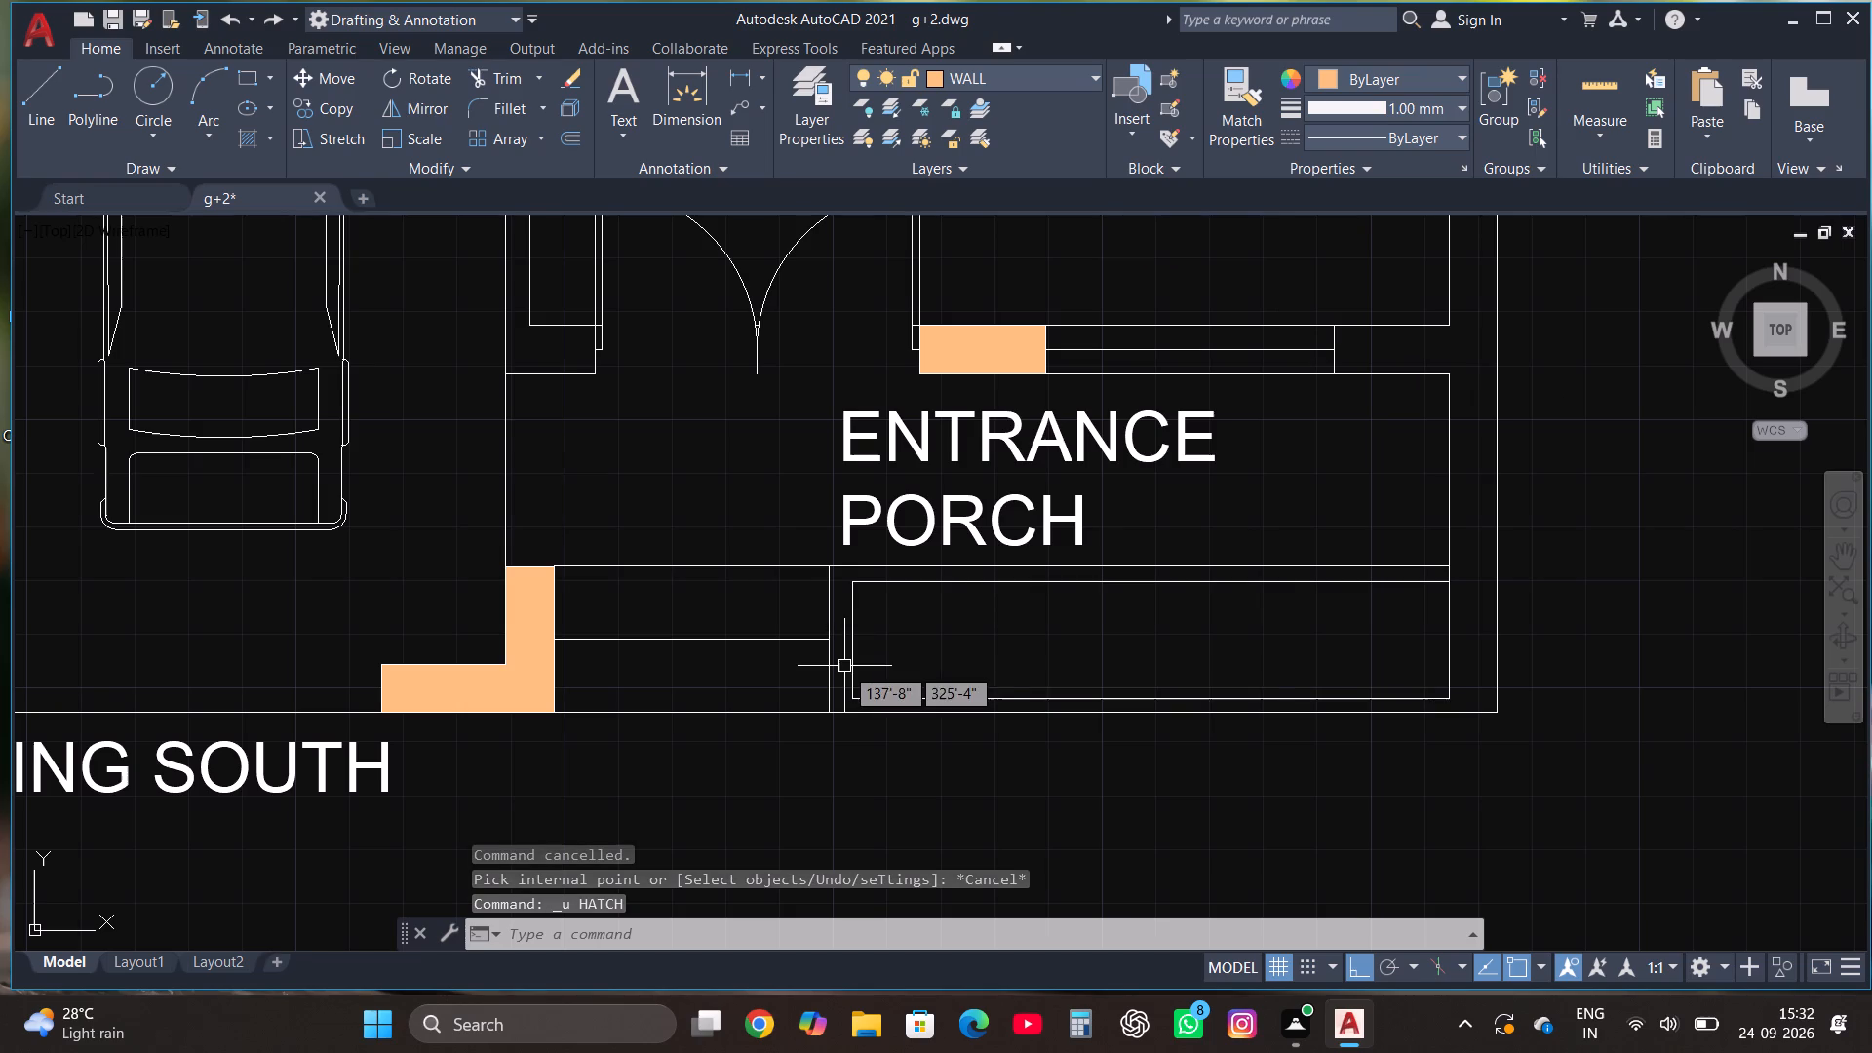
Fill the wall between the staircase and living room and the frame around the central stair rectangle with solid hatch.
key("h")
key("Return")
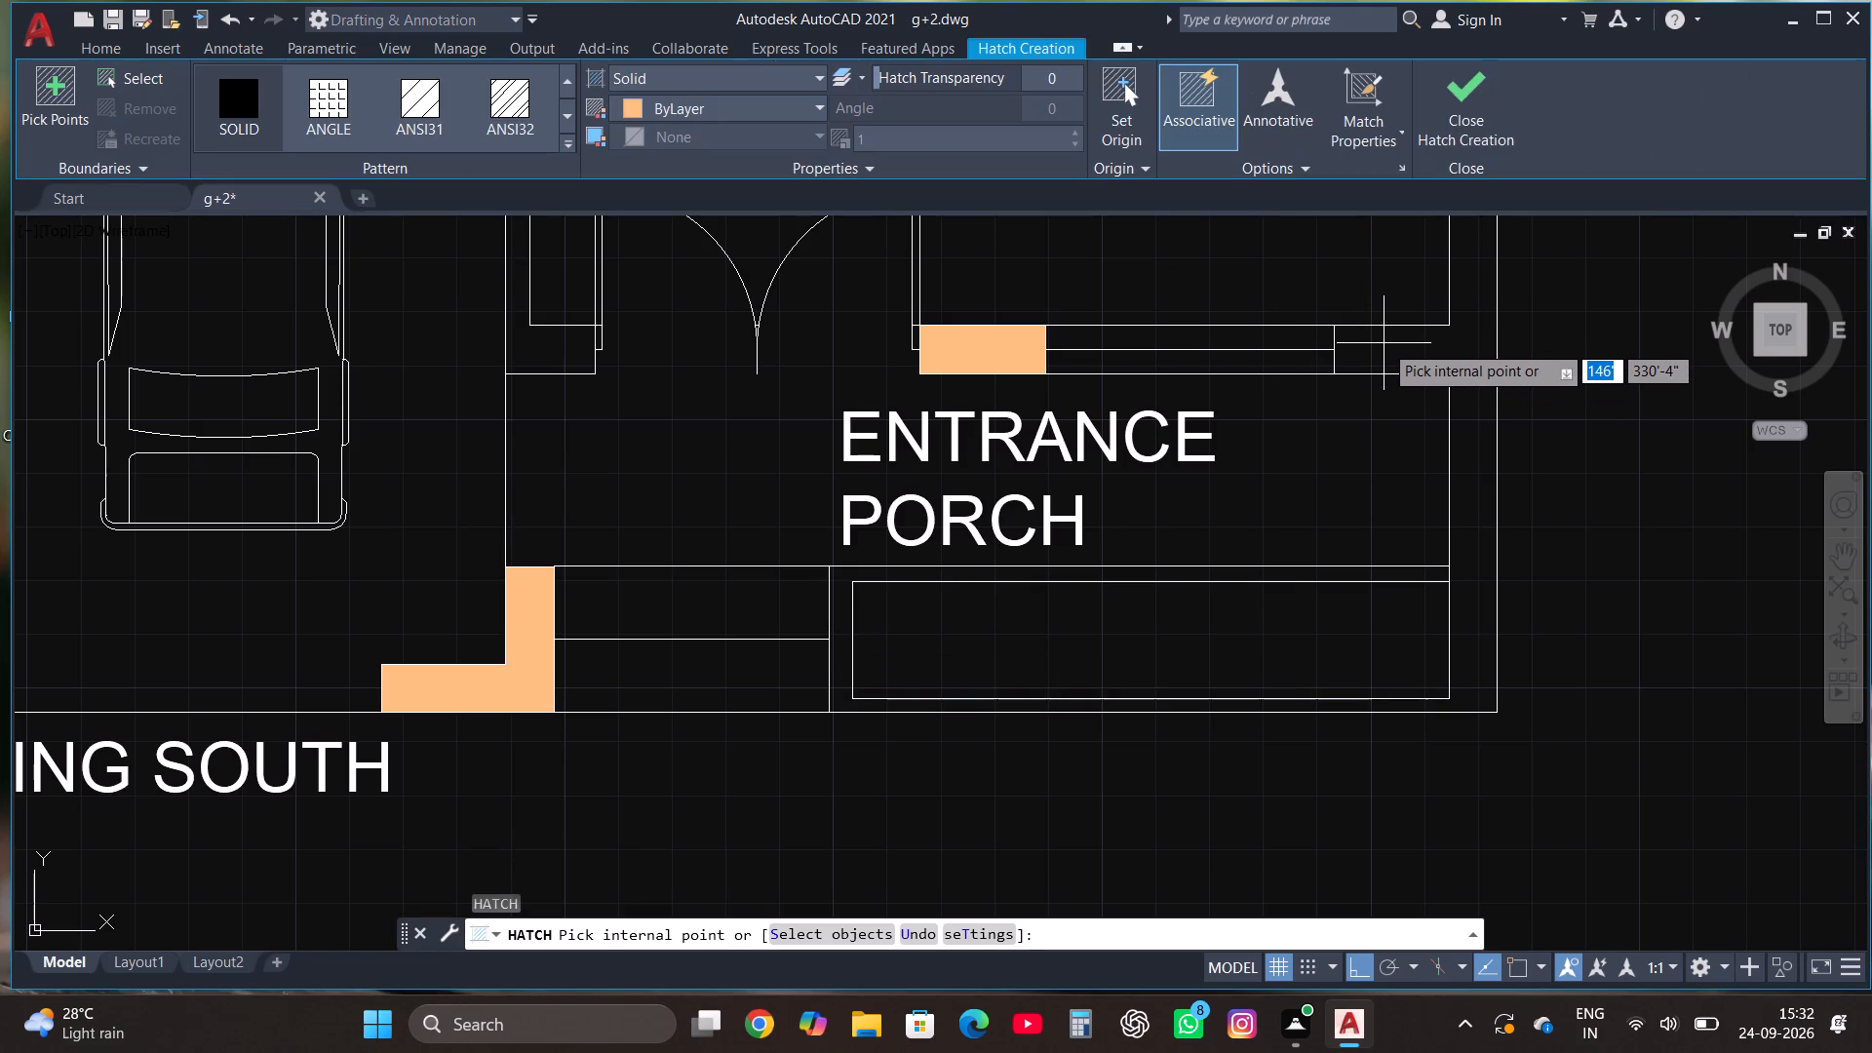
scroll(986, 758, "down", 3)
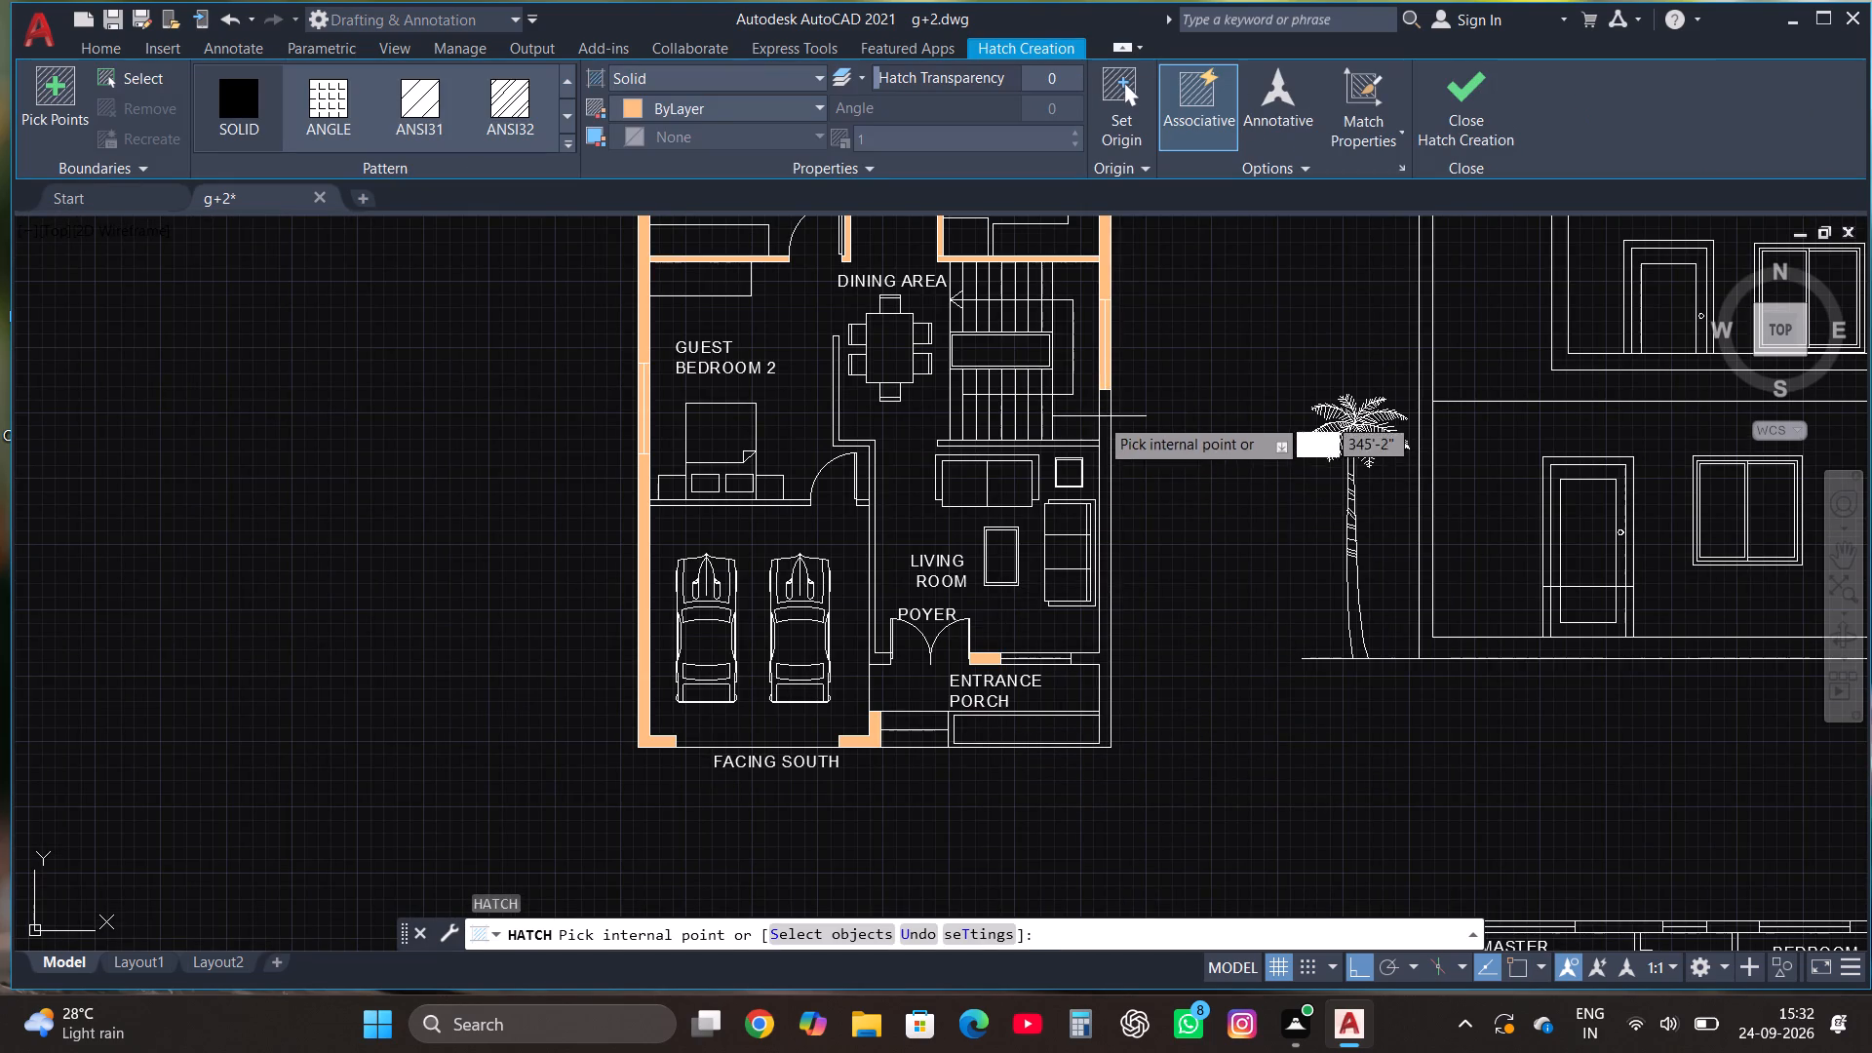
scroll(1097, 416, "up", 2)
scroll(1043, 478, "up", 2)
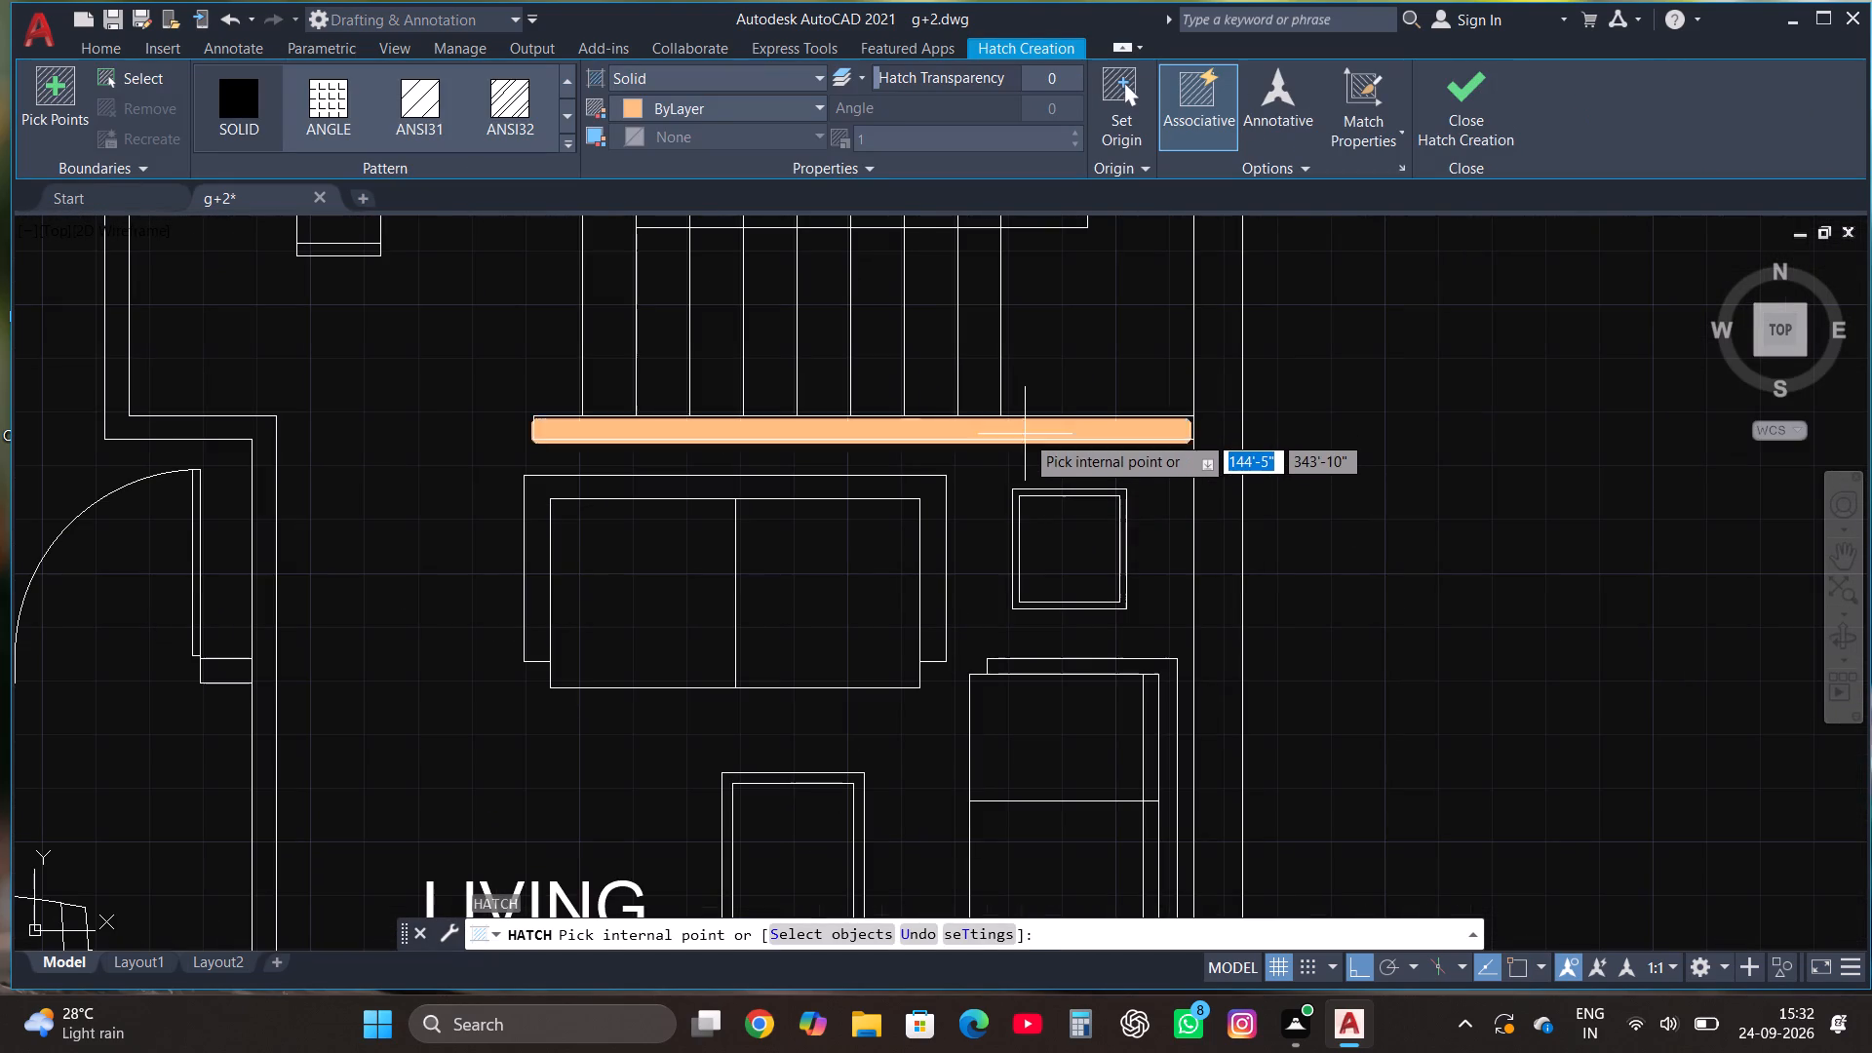
left_click(1025, 429)
scroll(1025, 430, "down", 2)
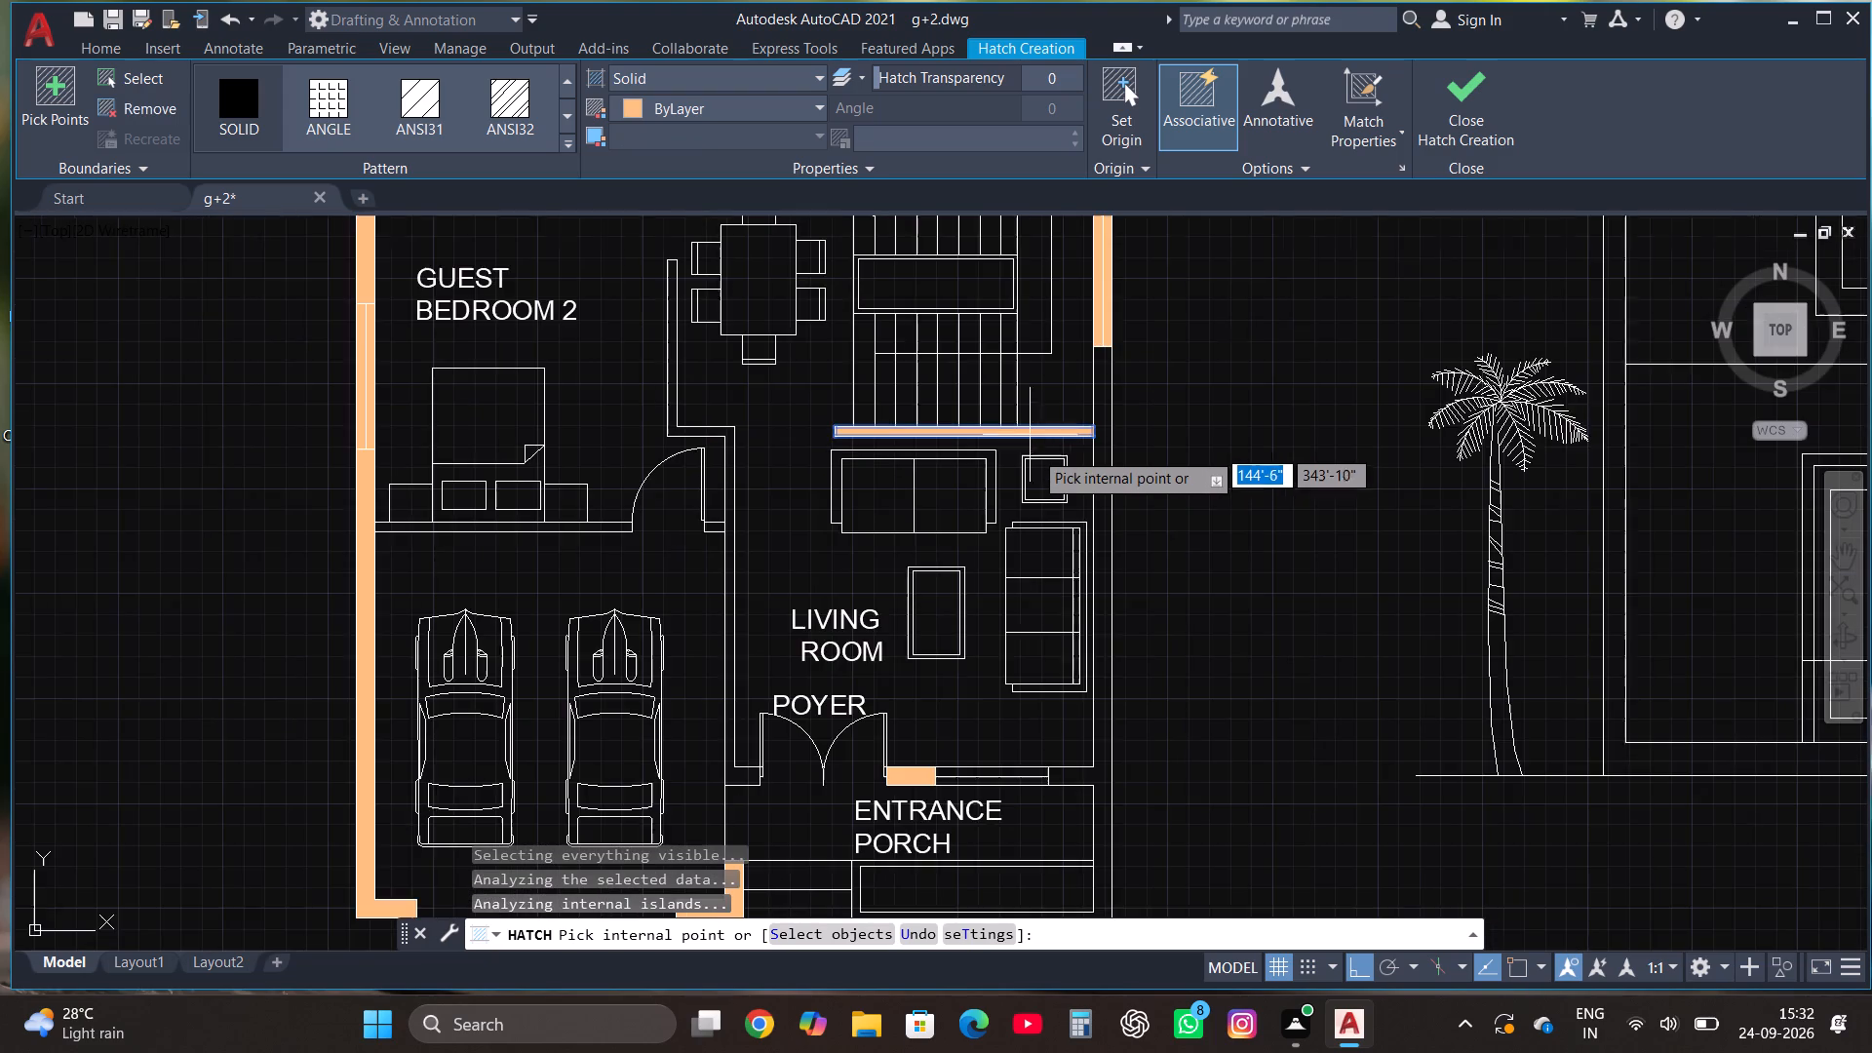
scroll(1033, 452, "down", 1)
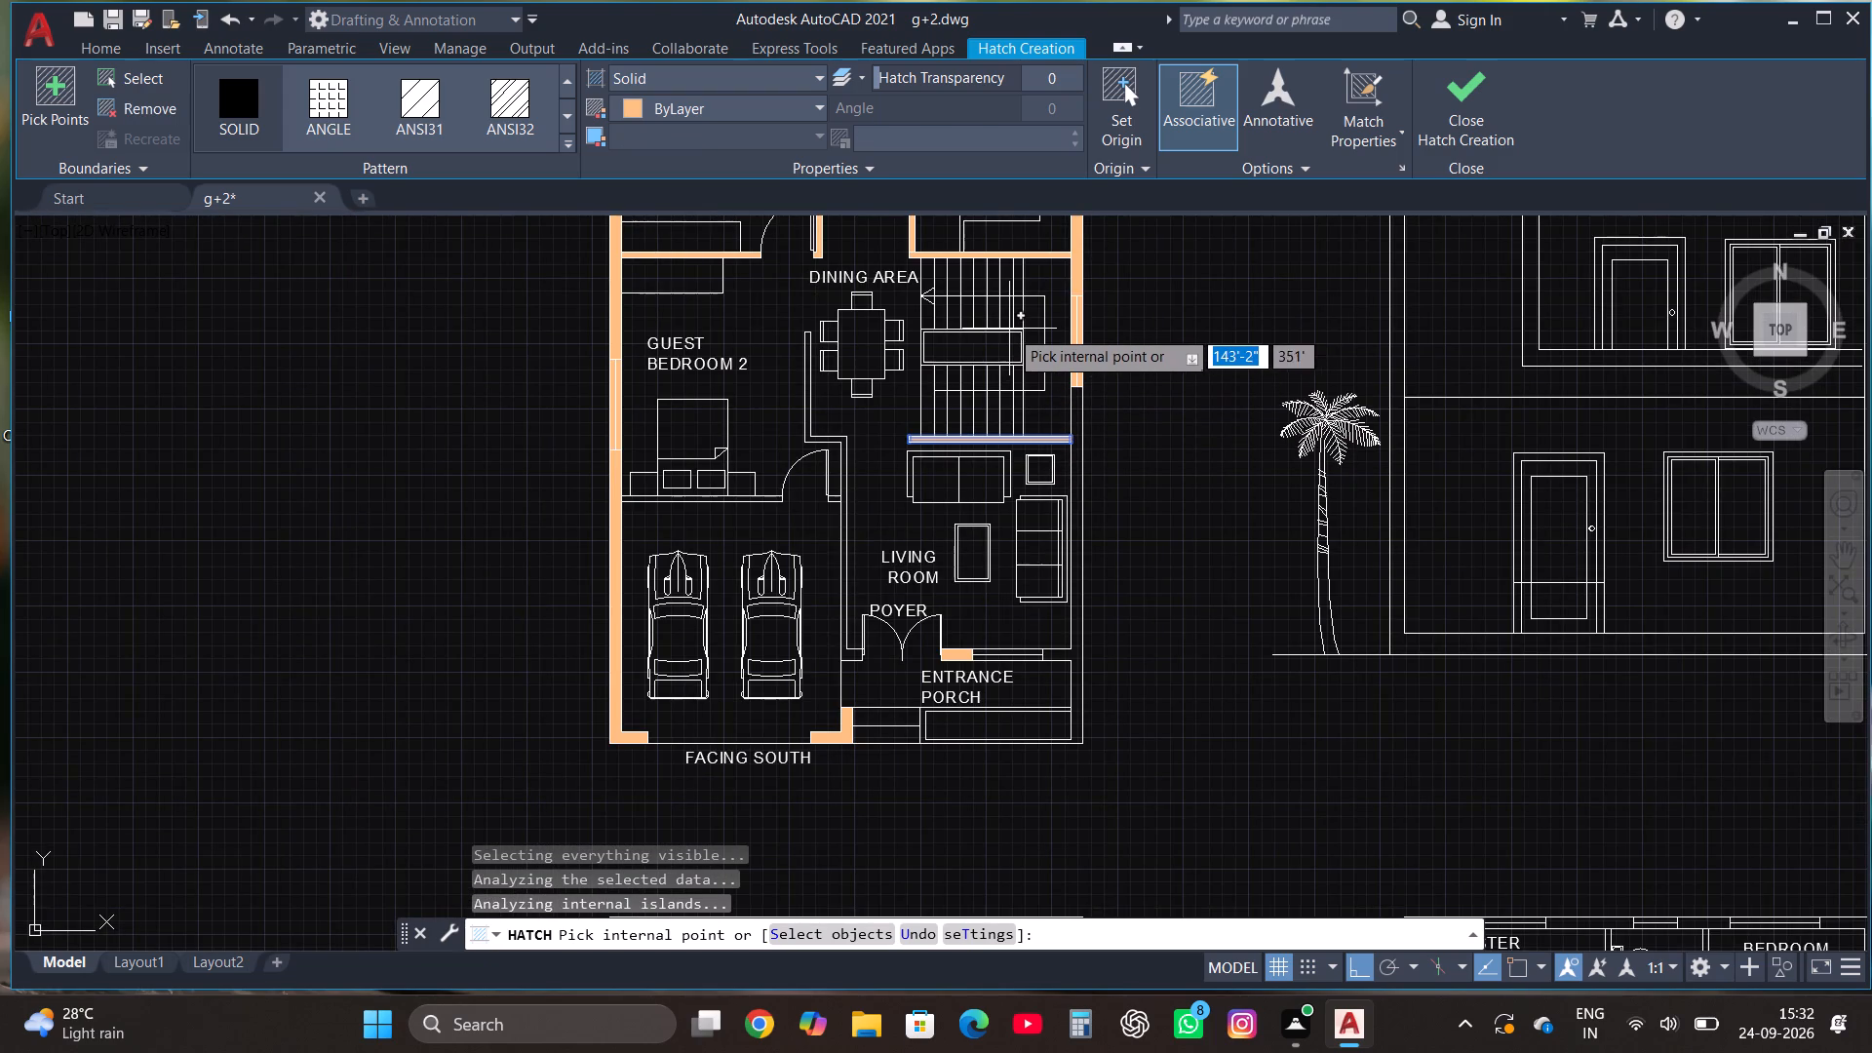
scroll(993, 331, "up", 4)
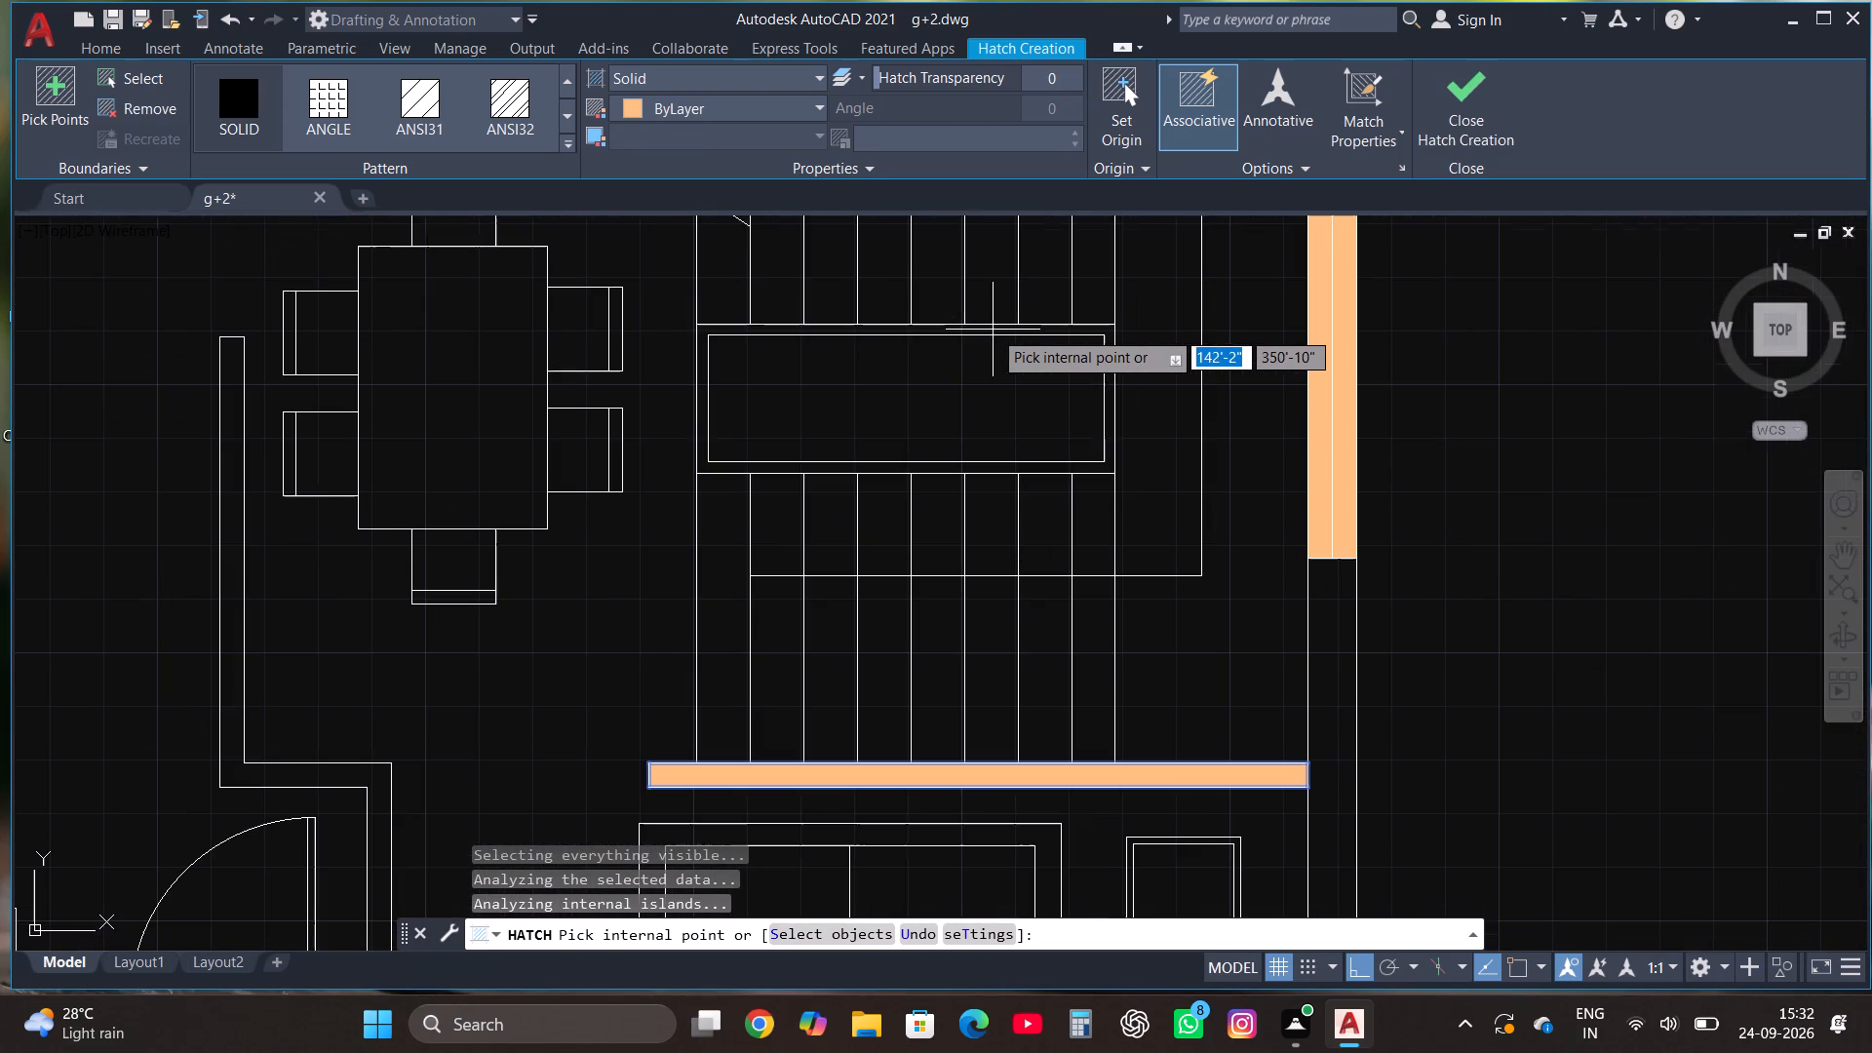
left_click(993, 330)
scroll(977, 751, "down", 2)
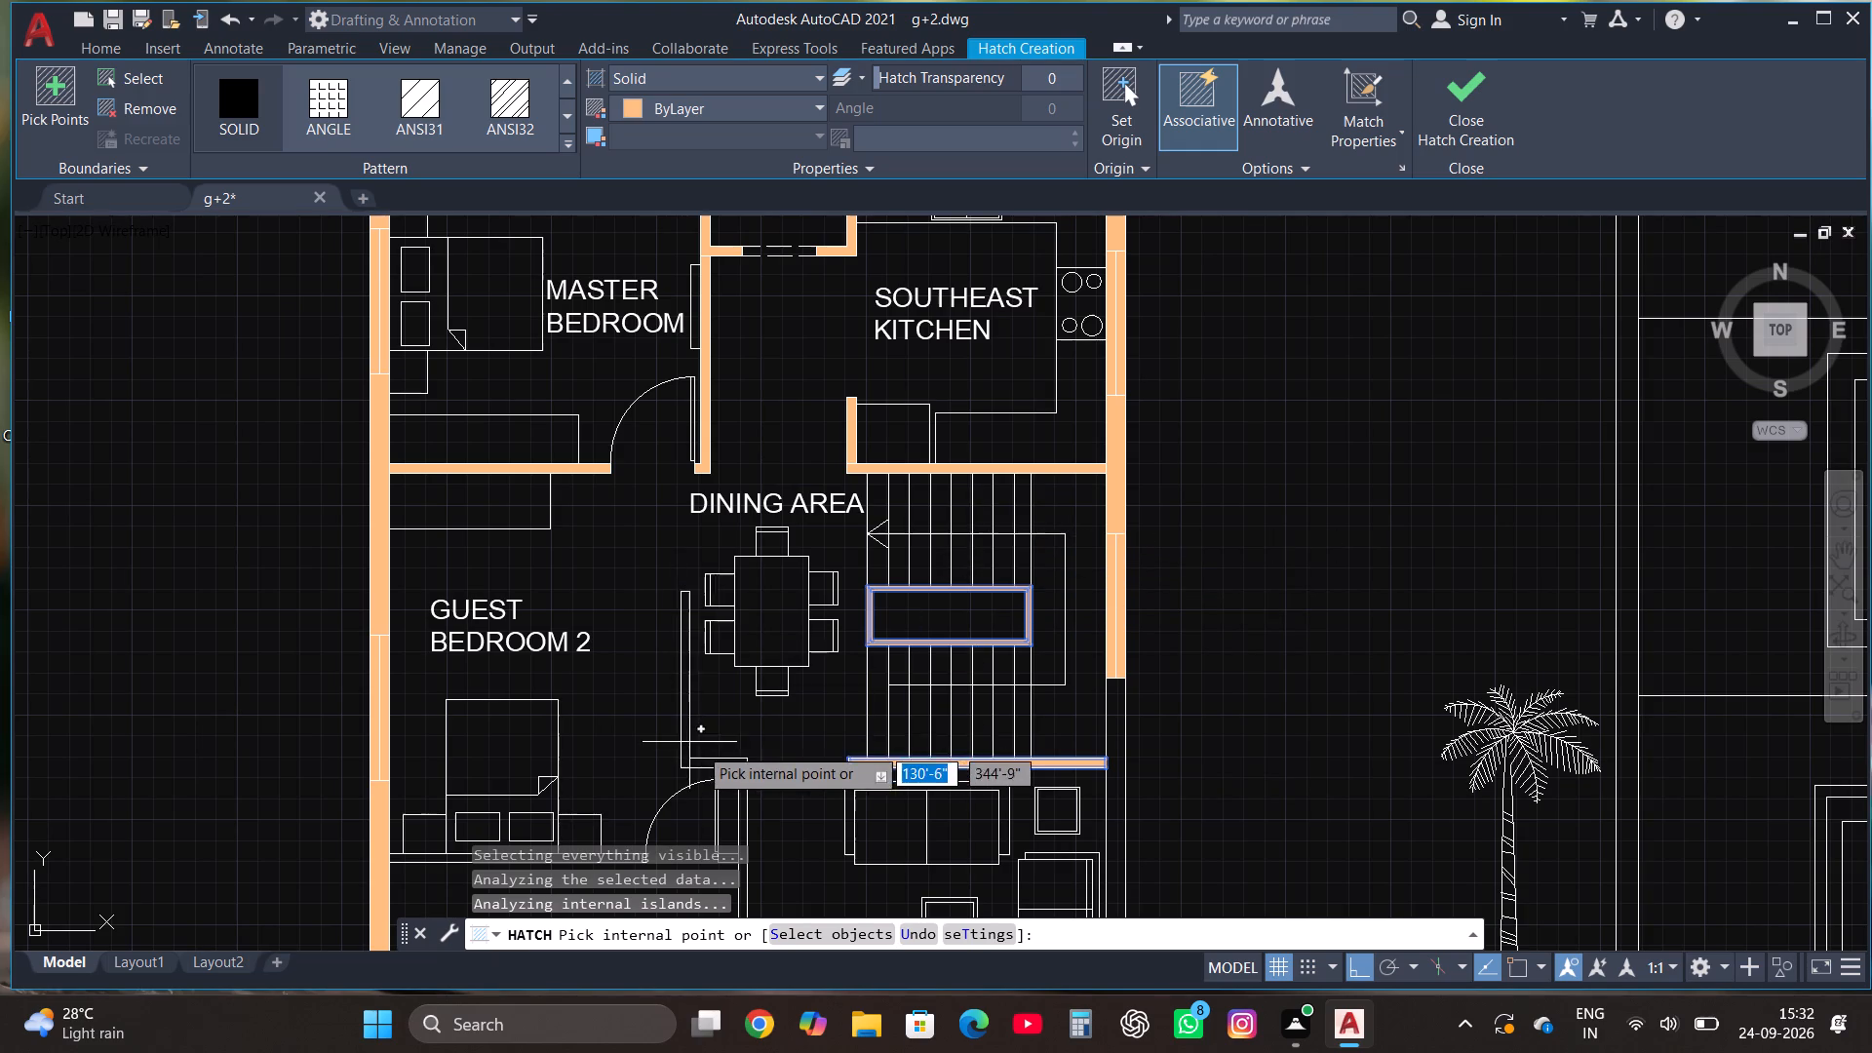
Try to add the partition wall between guest bedroom 2 and the dining area to the hatch, and finish the hatch.
scroll(698, 745, "up", 2)
left_click(663, 640)
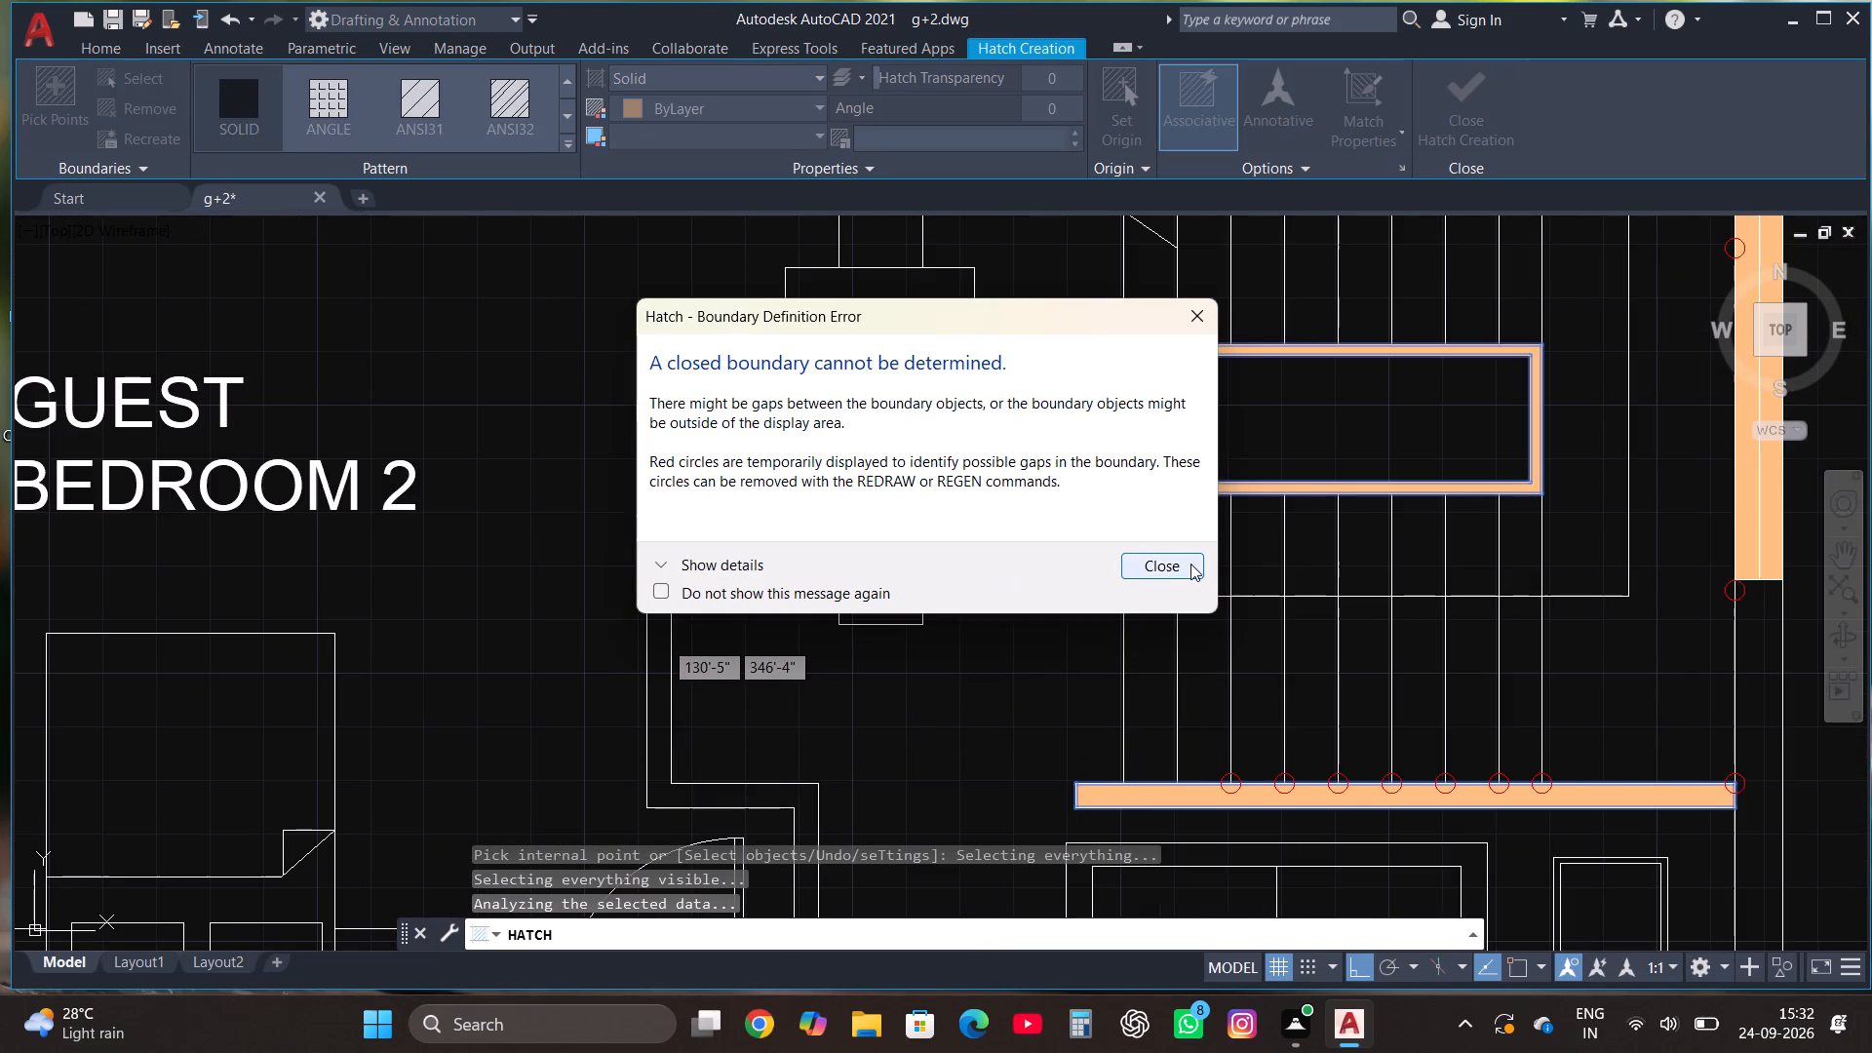
left_click(1191, 562)
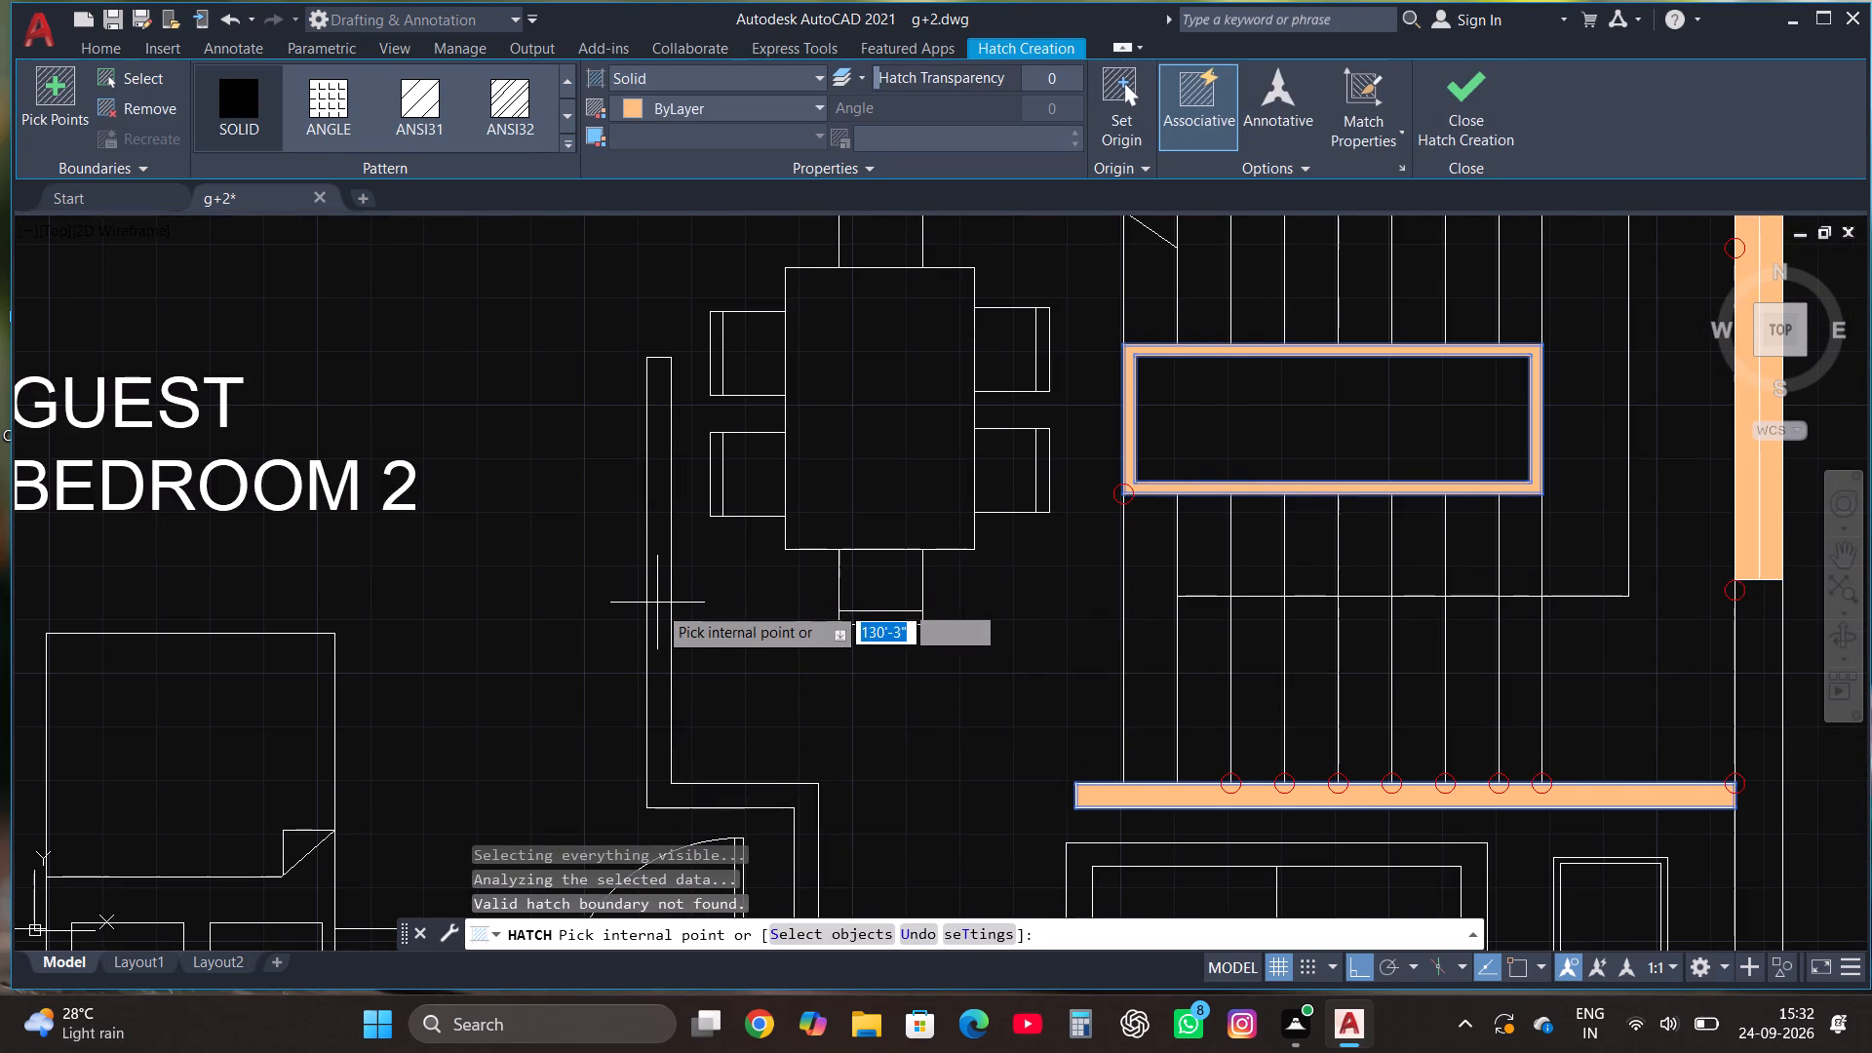
left_click(657, 604)
key("Escape")
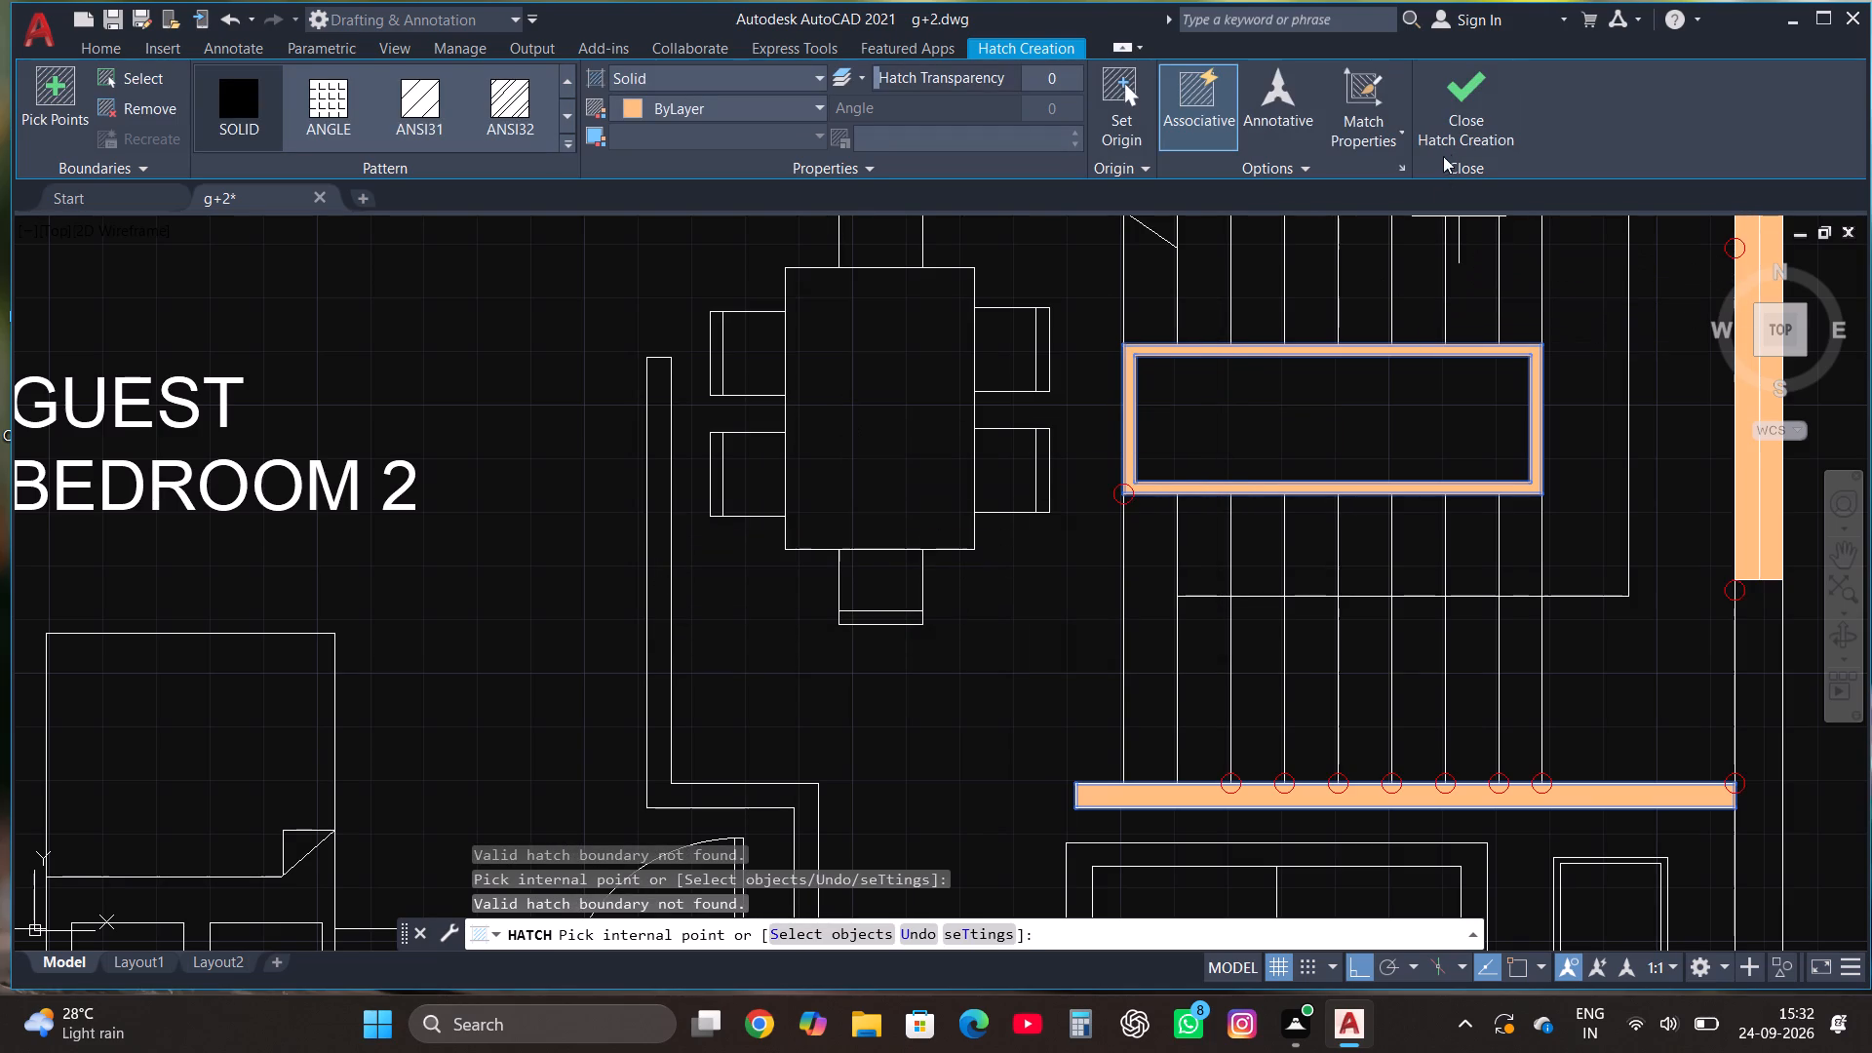
left_click(1456, 99)
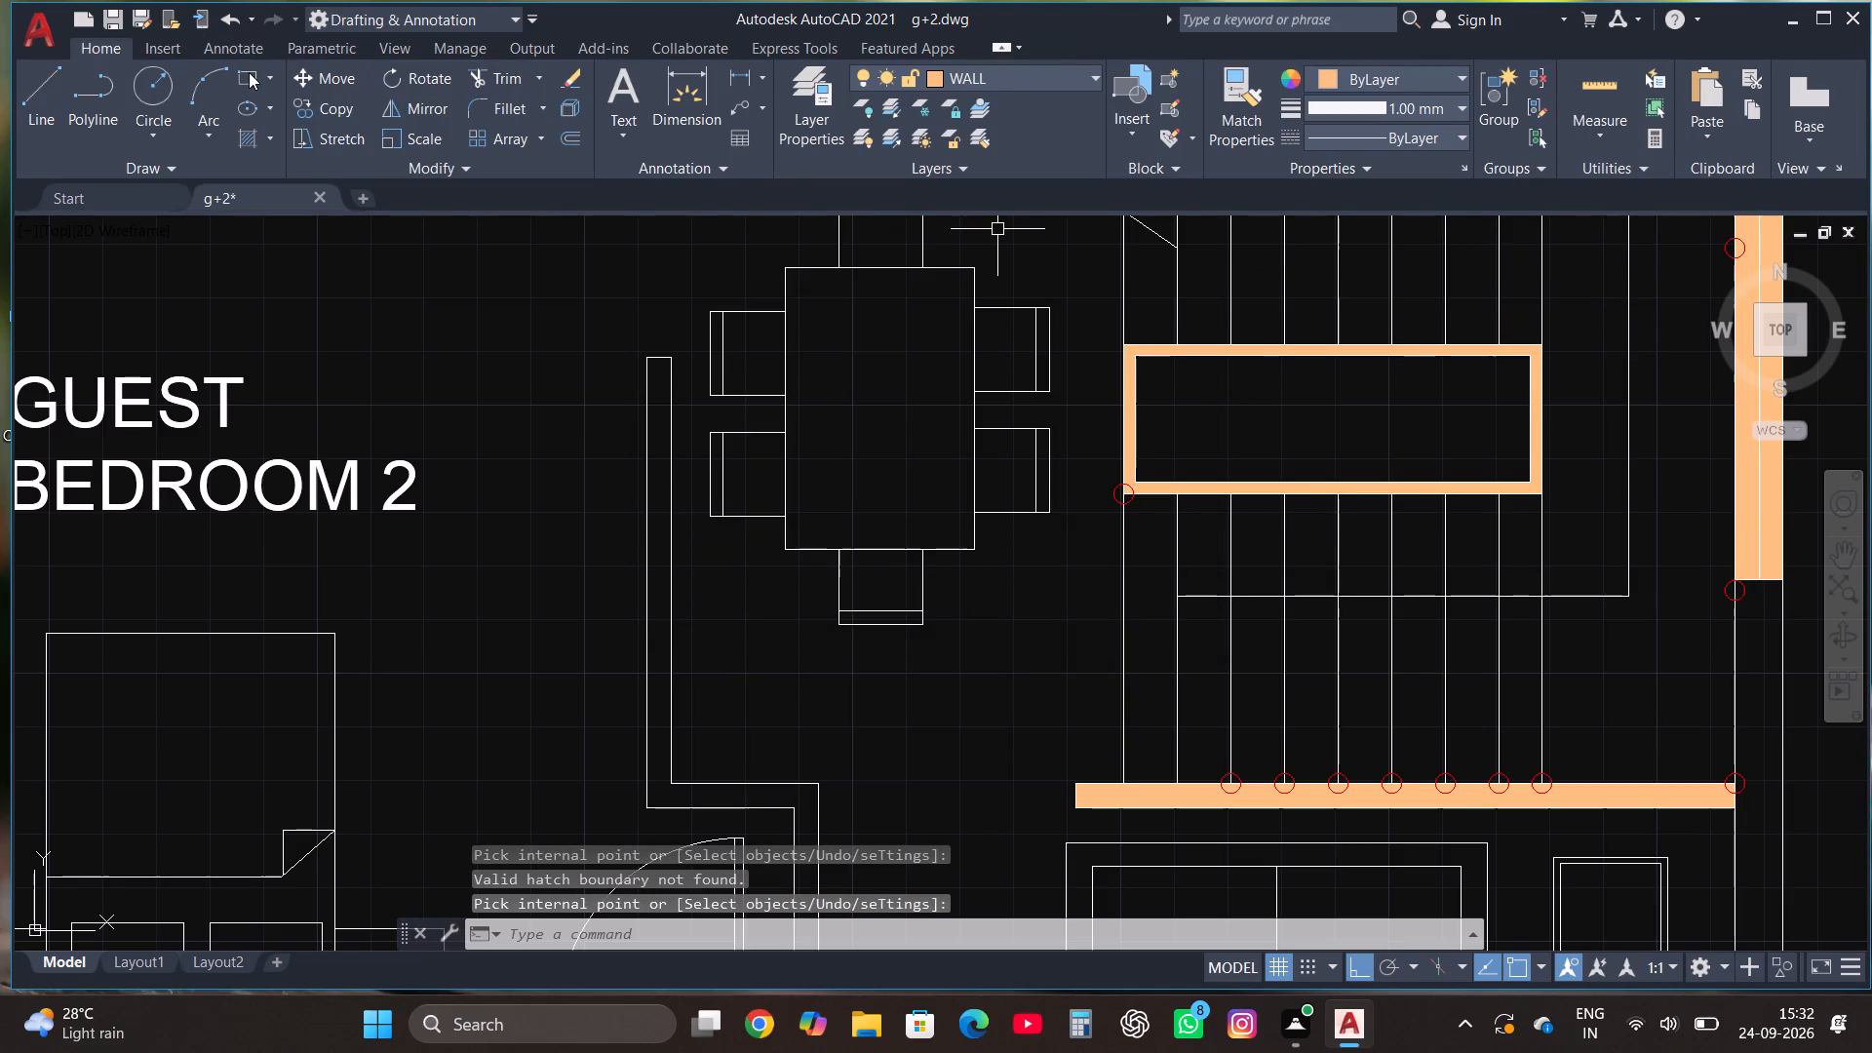
Draw a rectangle about 5" by 6'-7" over the north-south partition wall between guest bedroom 2 and the dining area.
left_click(249, 72)
left_click(647, 356)
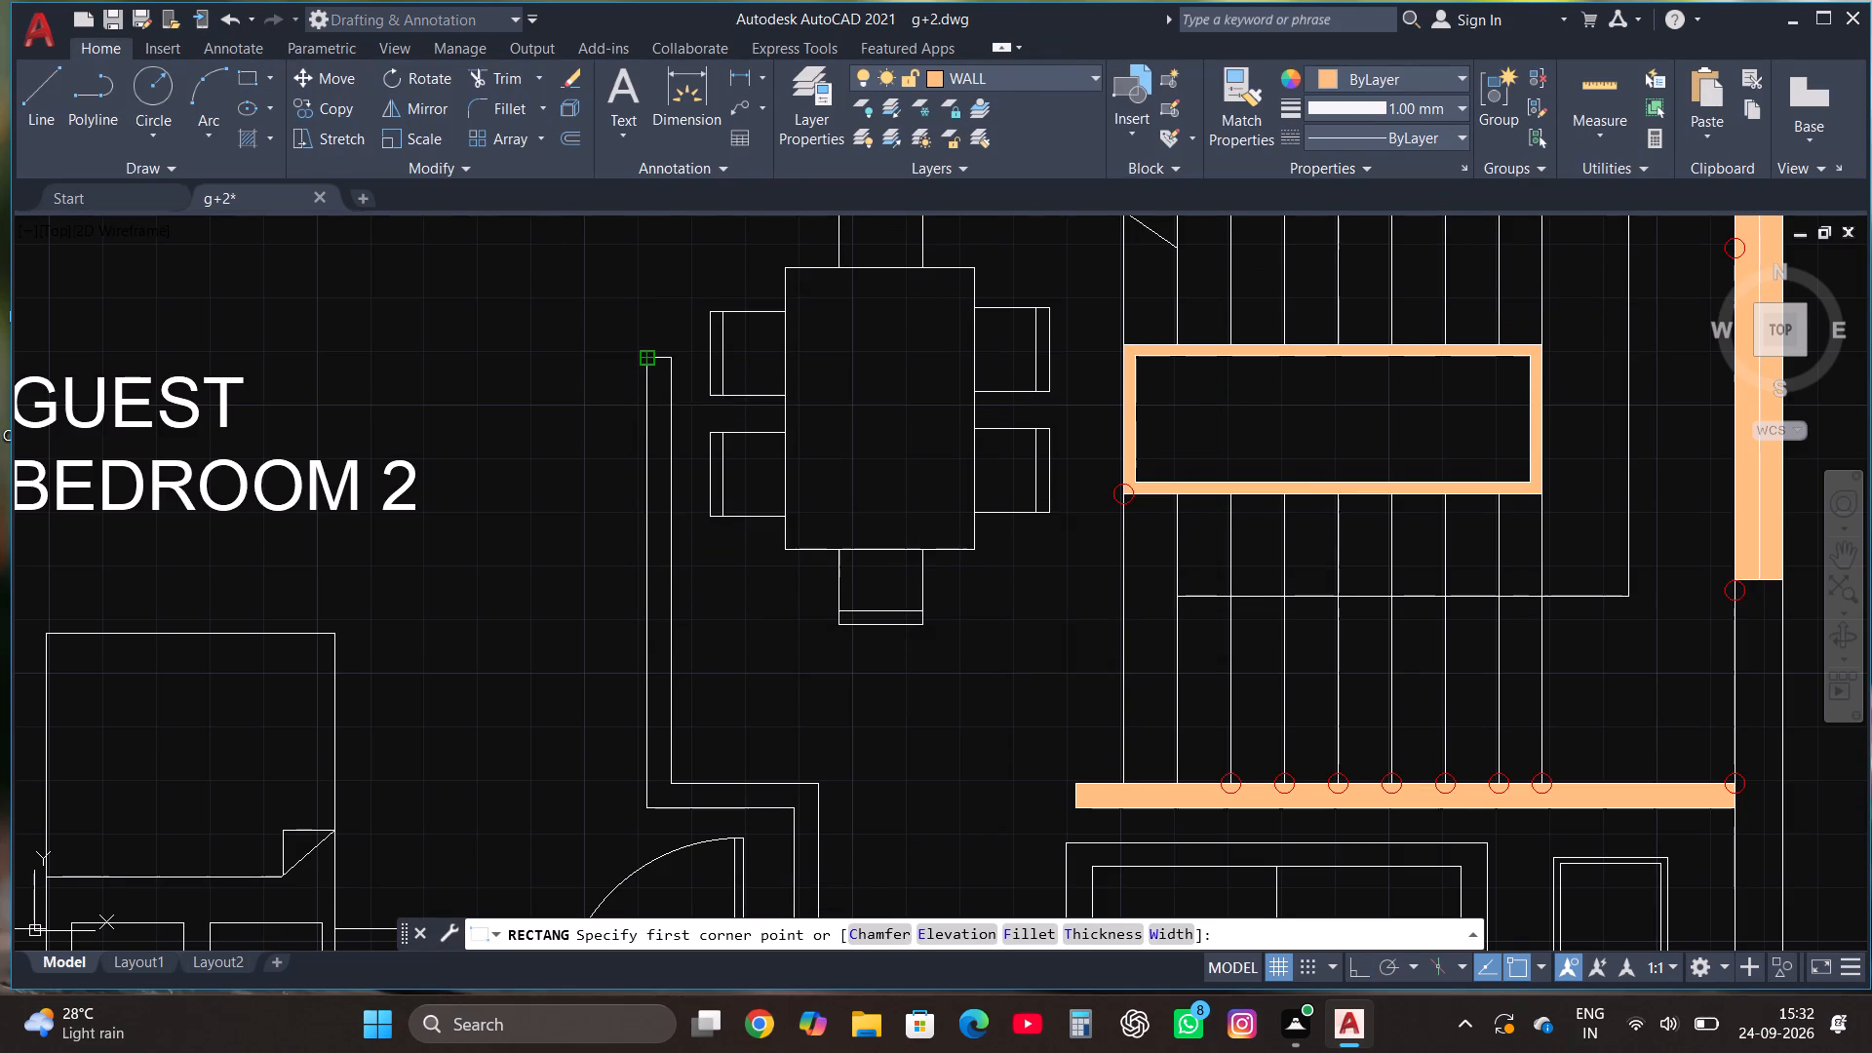
left_click(670, 785)
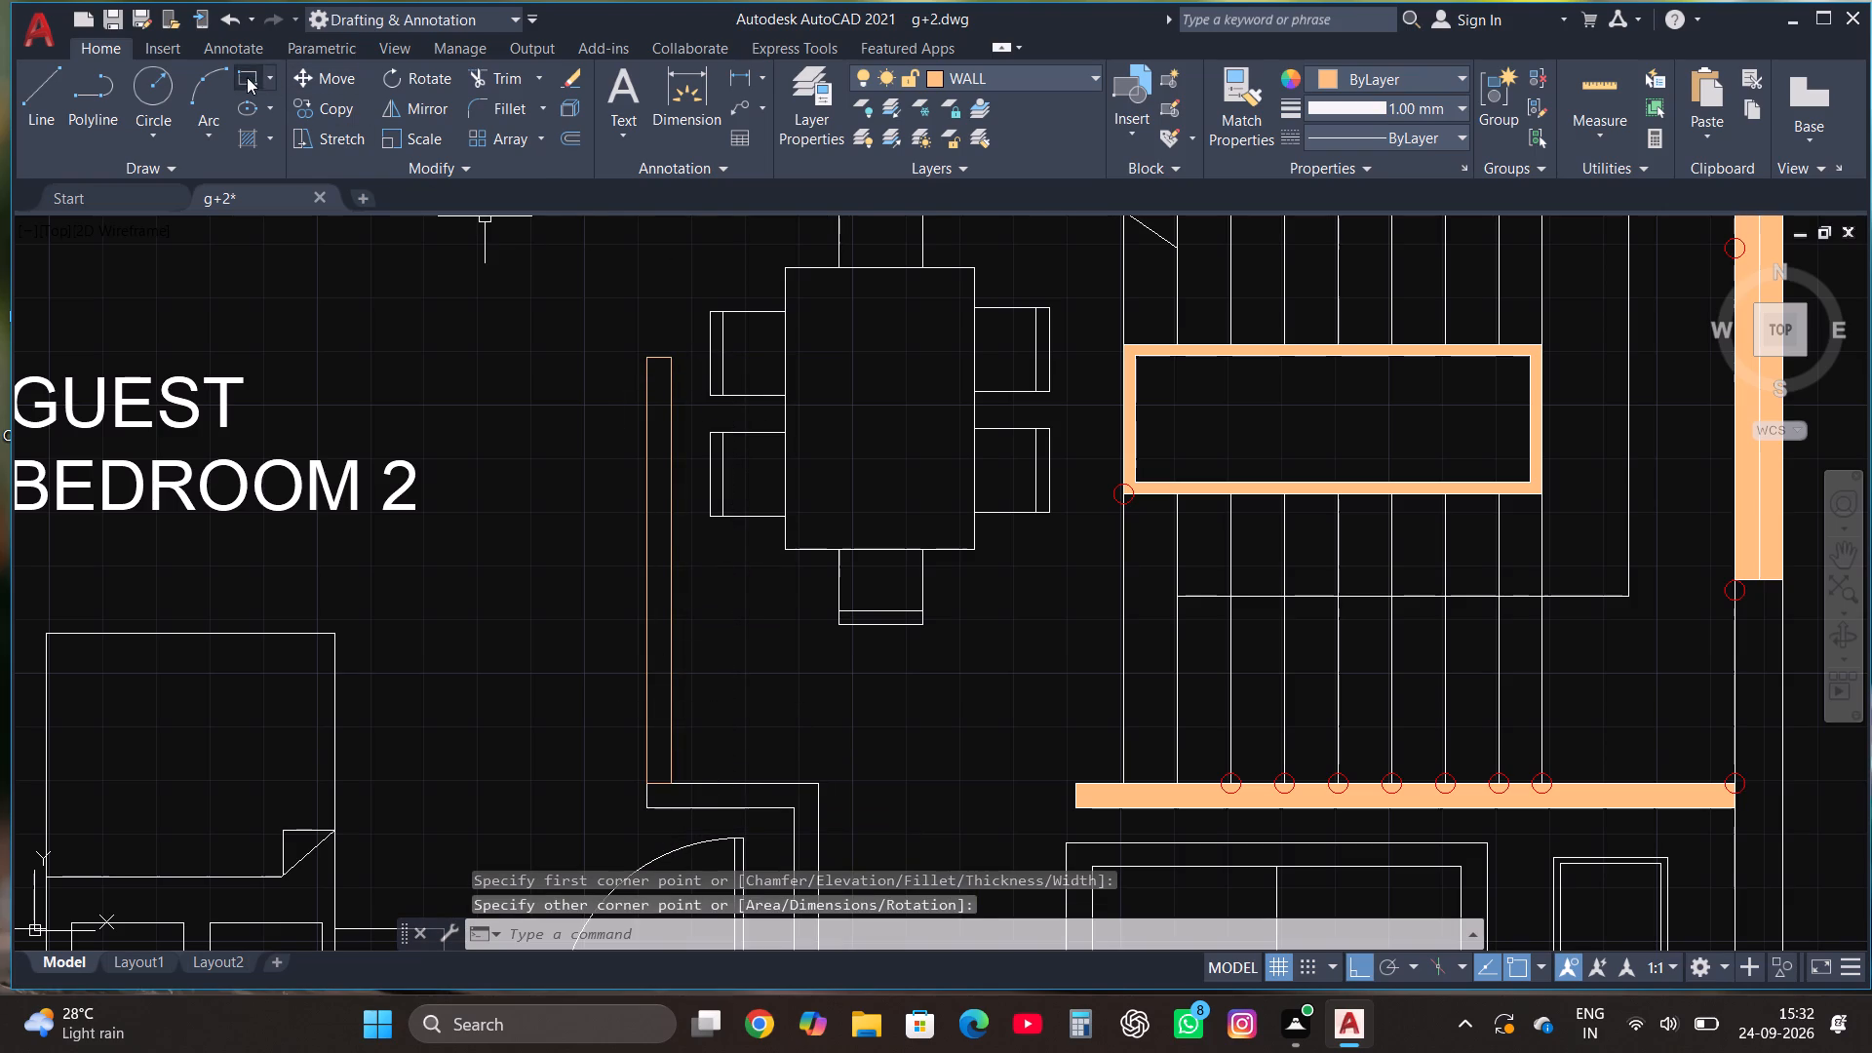
Draw a rectangle over the short east-west wall at the south end of the guest bedroom 2 and dining partition.
left_click(247, 77)
left_click(646, 809)
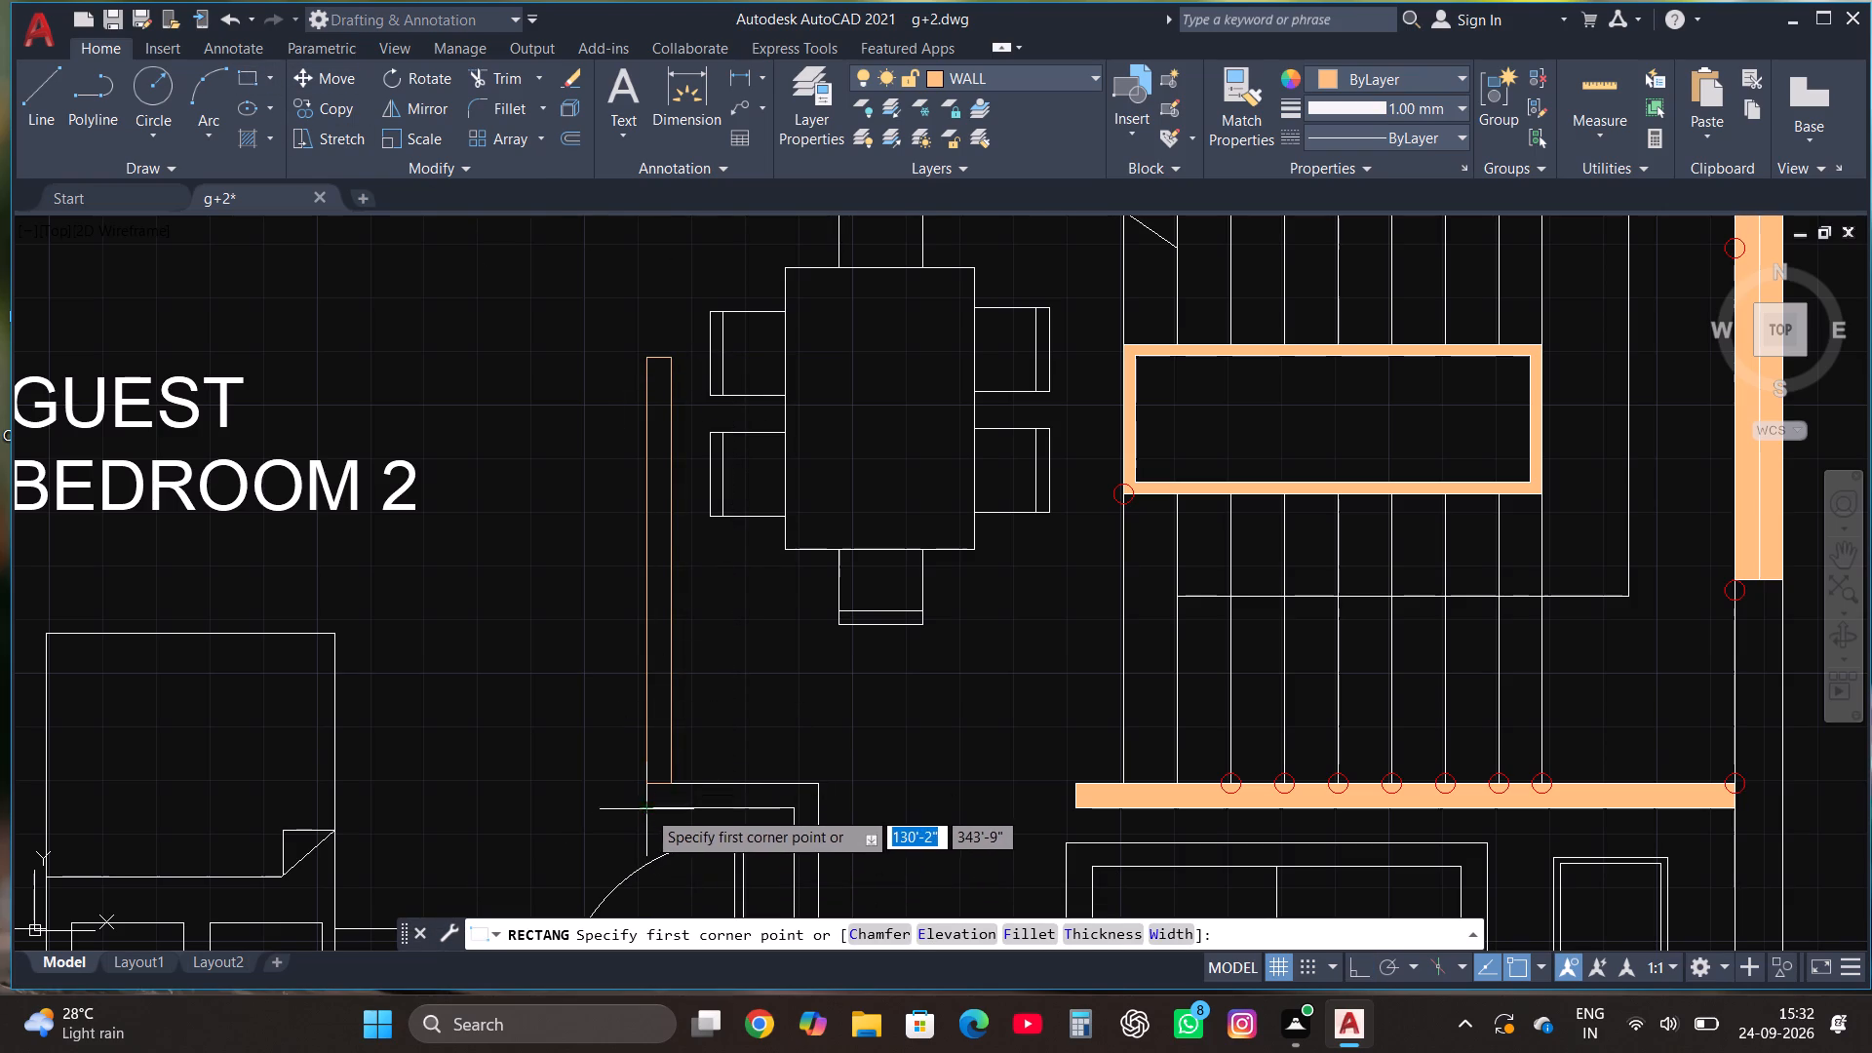
left_click(820, 786)
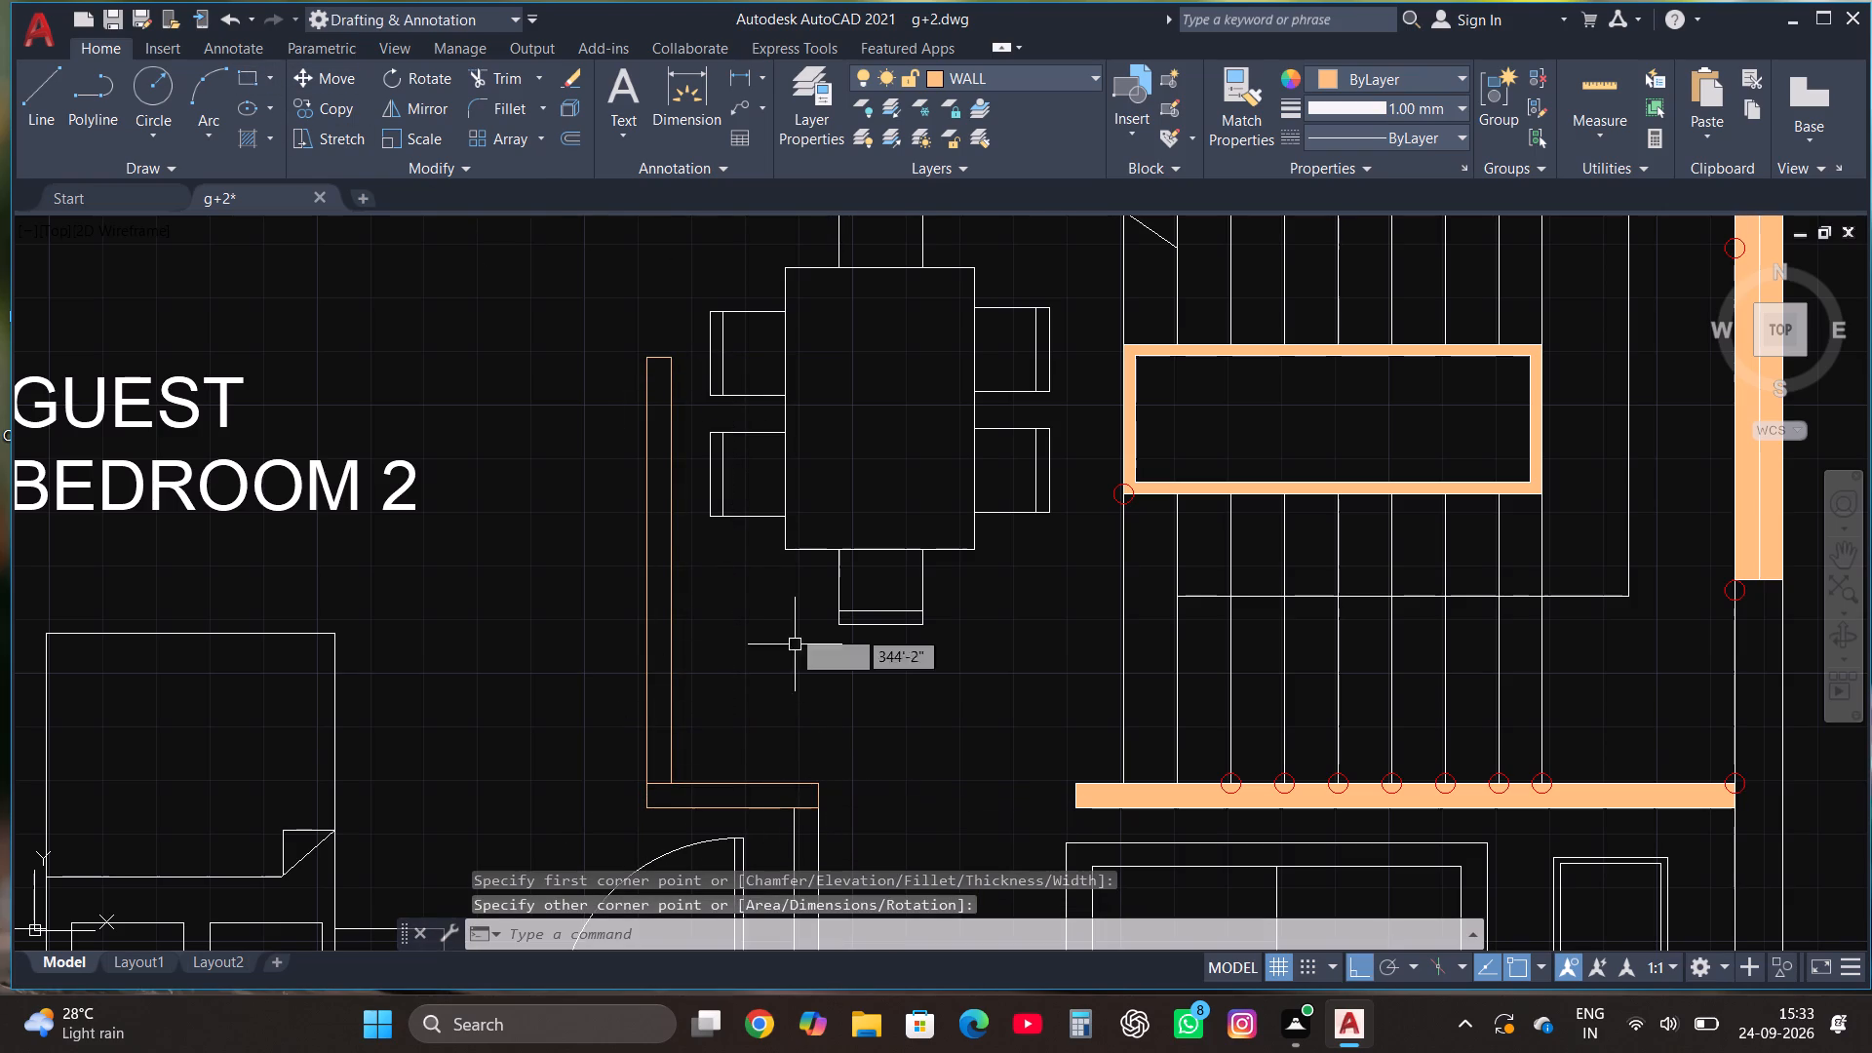
Draw a rectangle about 5" by 13'-2" over the north-south wall along the west side of the living room, down to the foyer.
left_click(245, 68)
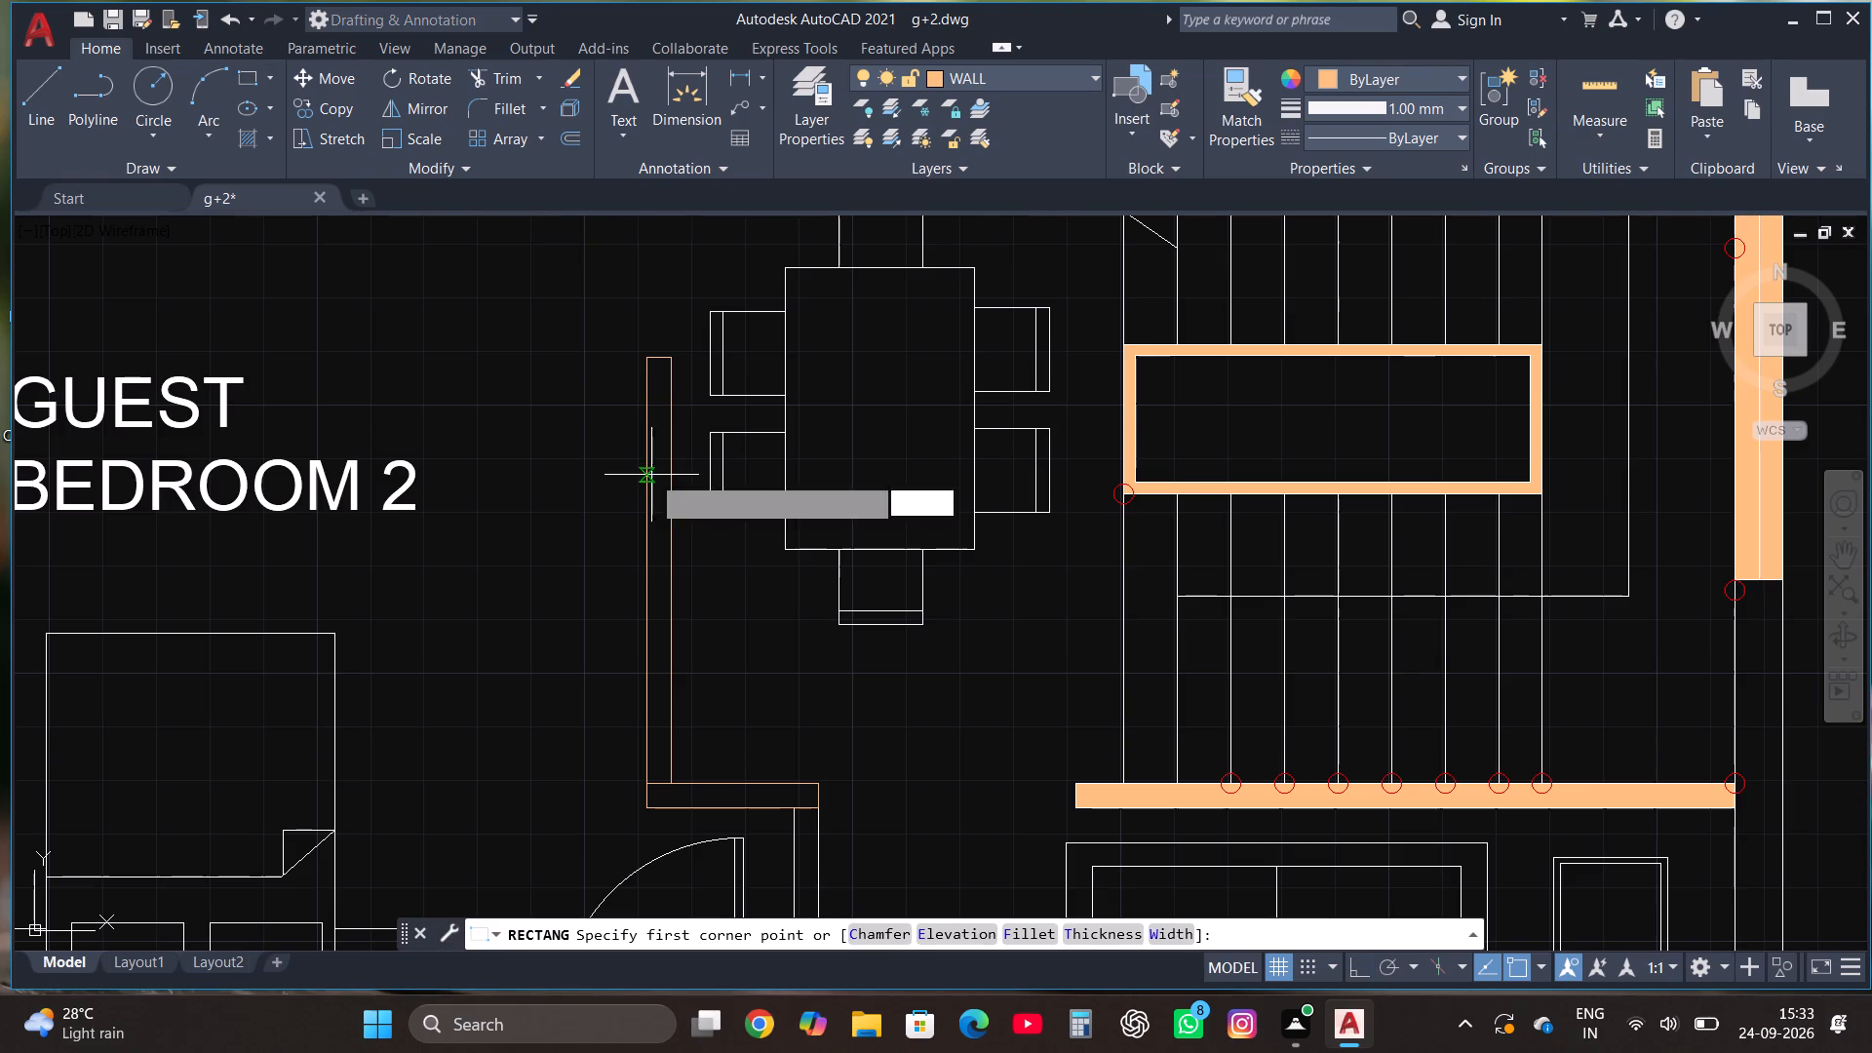
scroll(835, 565, "down", 2)
scroll(843, 712, "up", 1)
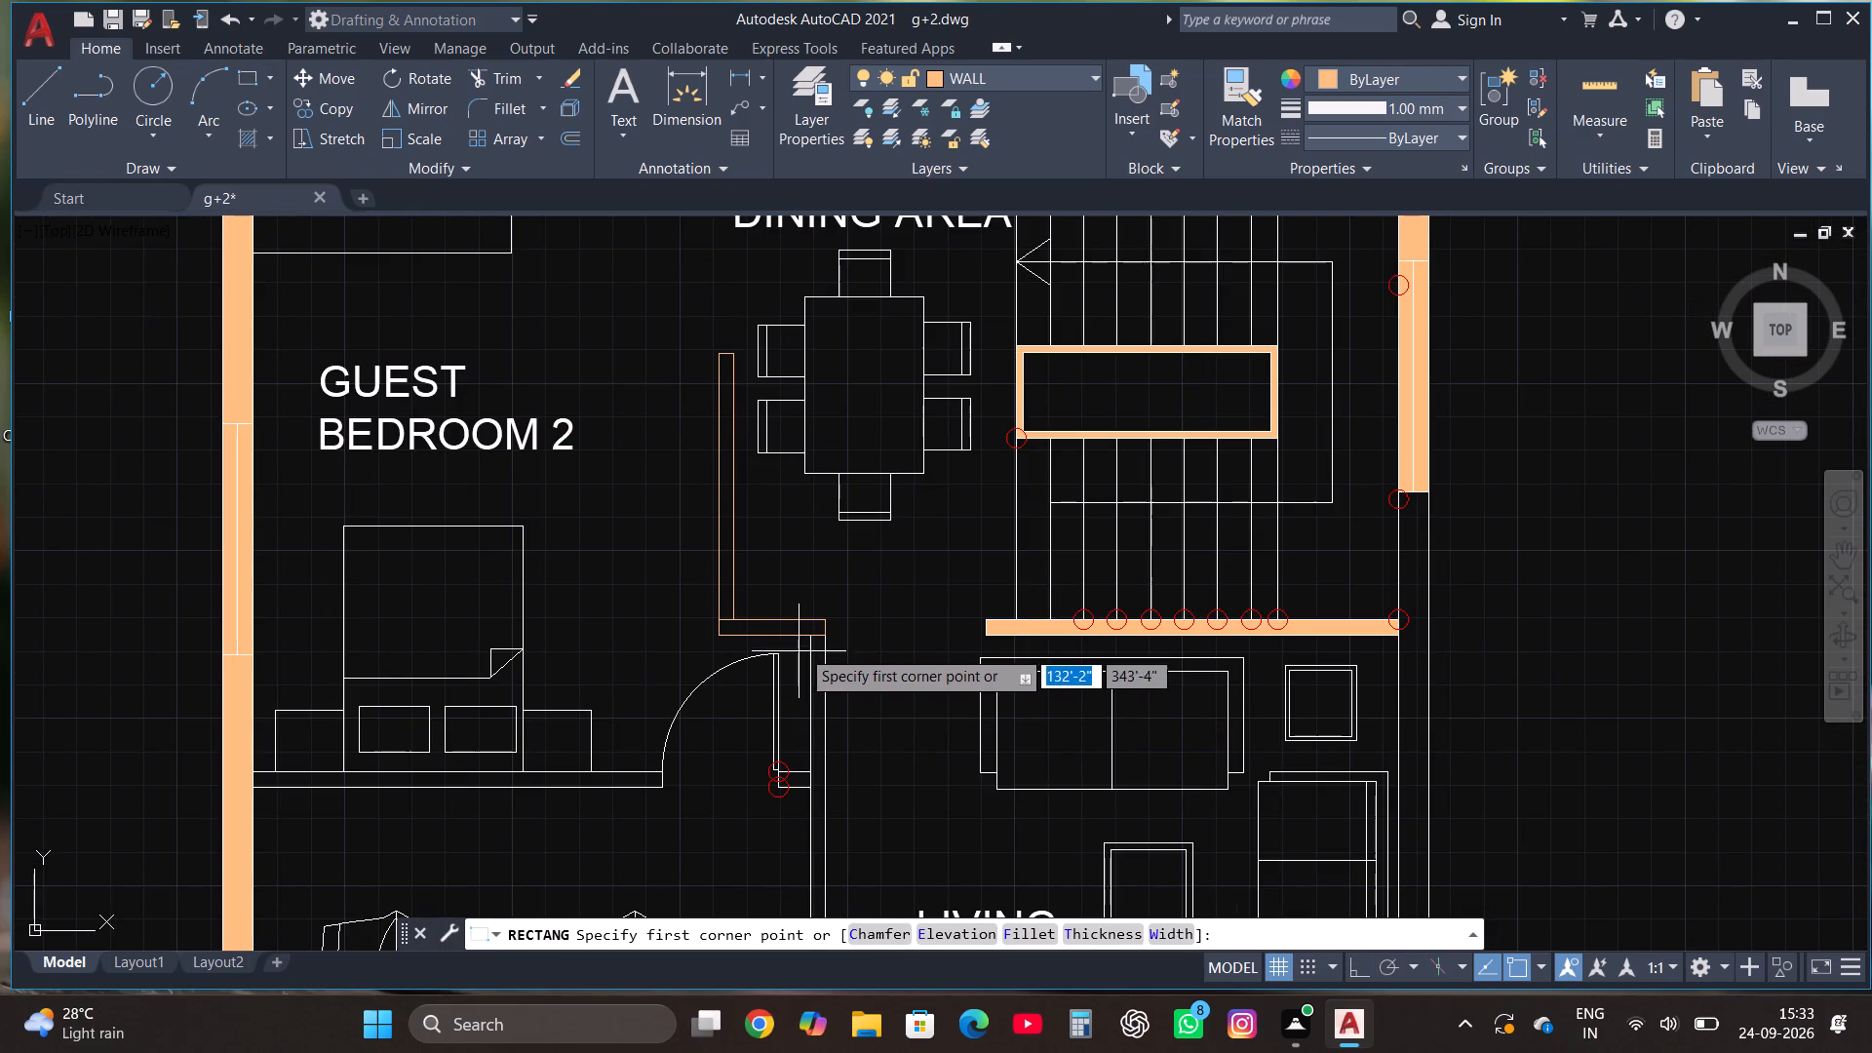
left_click(810, 639)
scroll(810, 644, "down", 2)
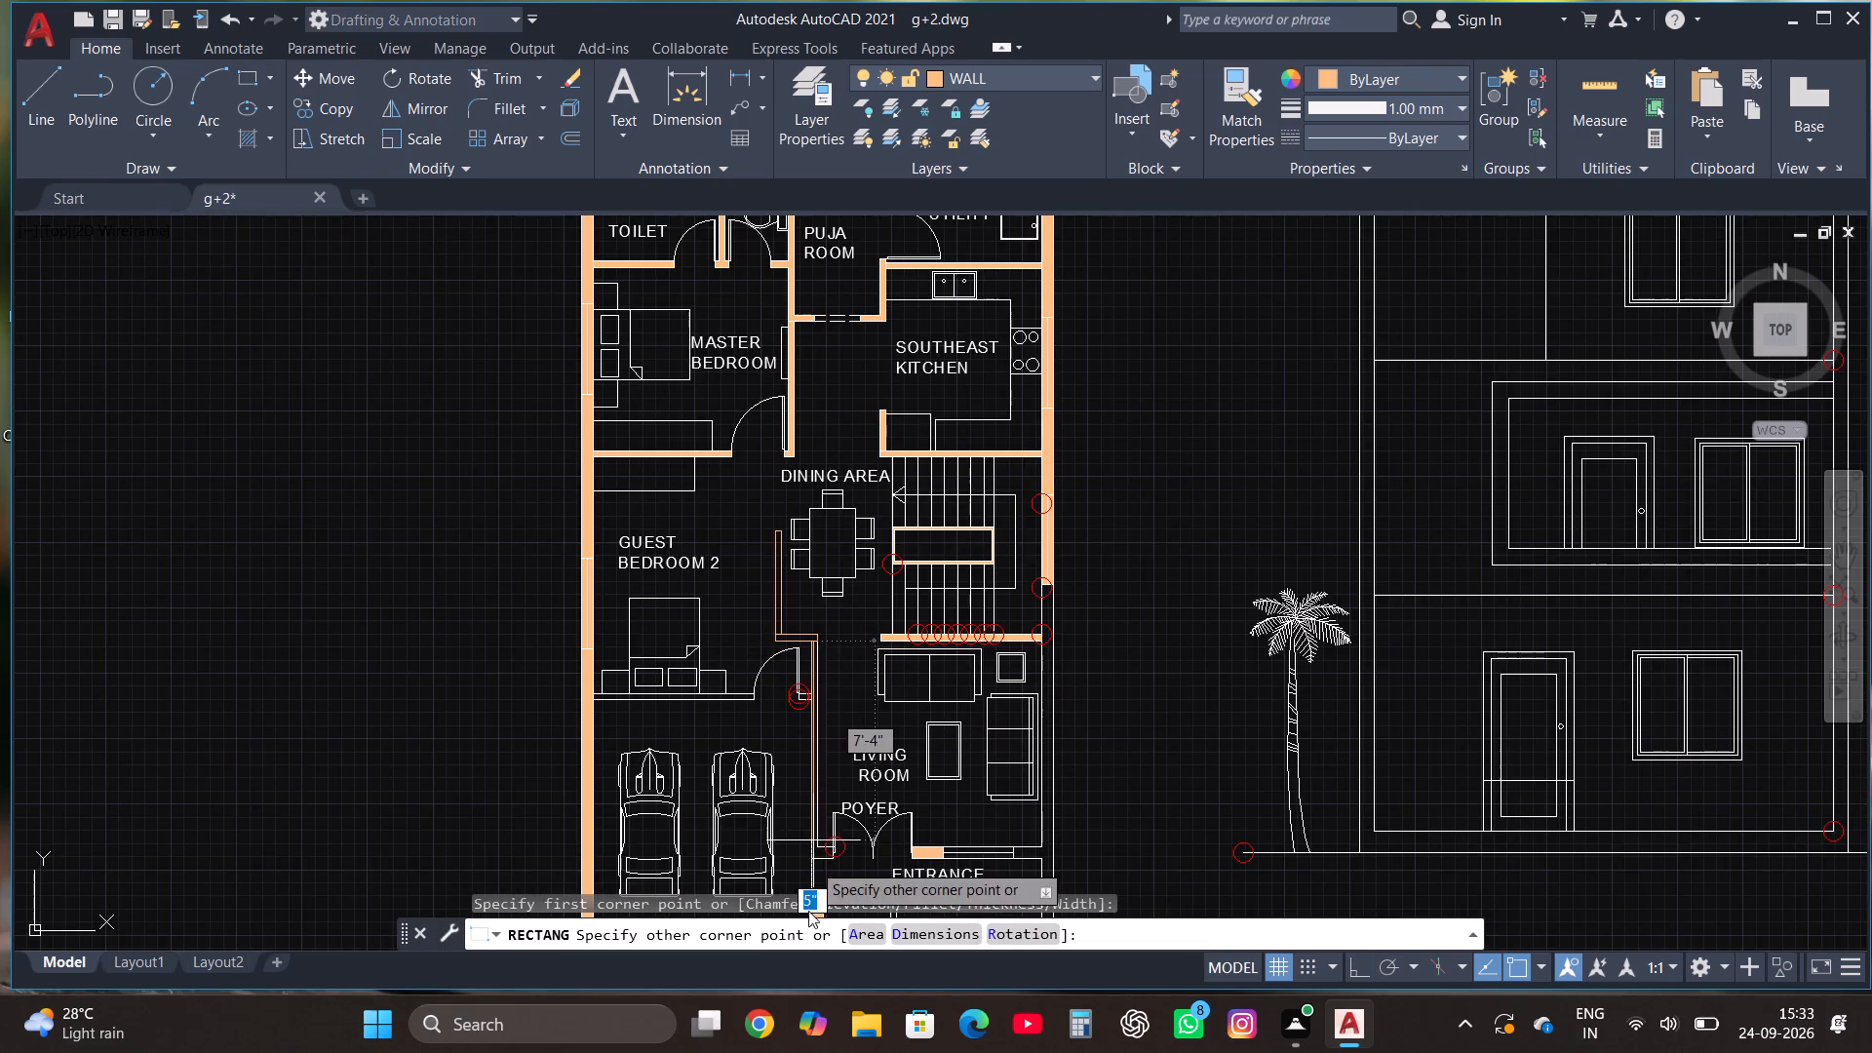
scroll(826, 882, "up", 4)
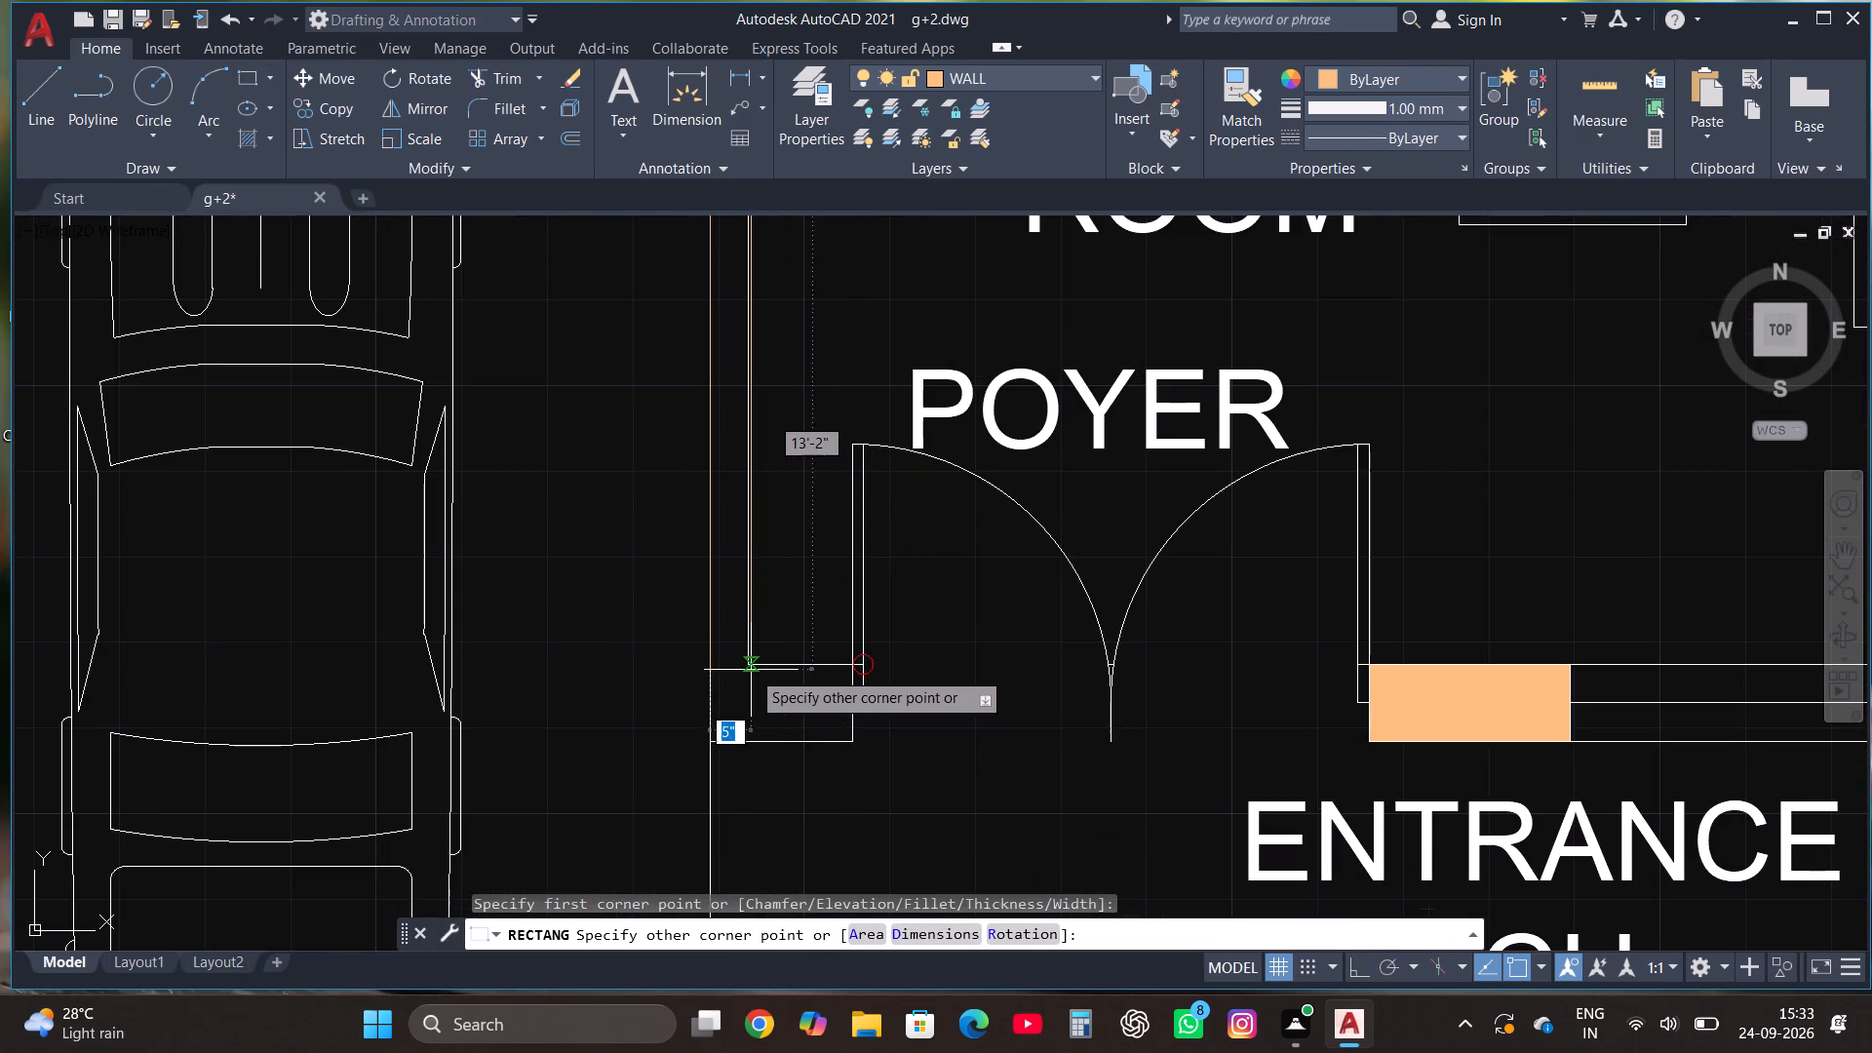
left_click(749, 669)
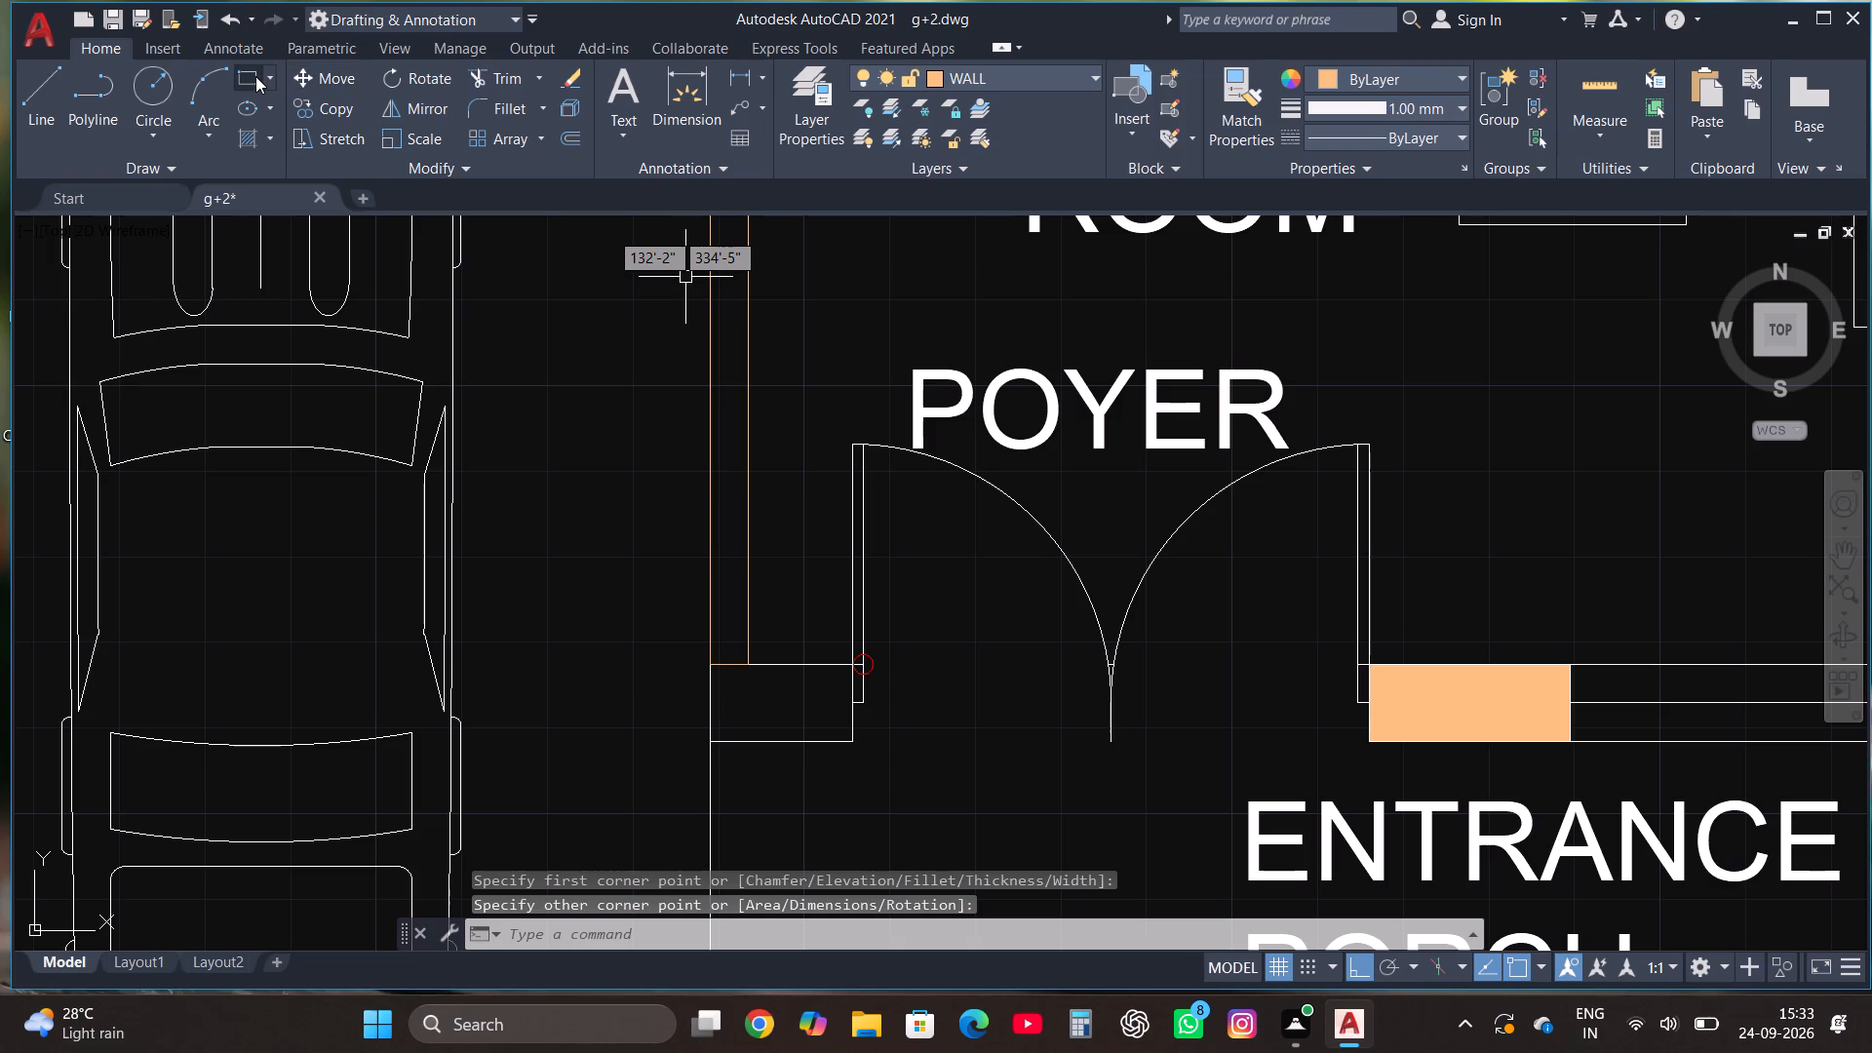
Draw a rectangle about 1'-5" by 8" over the wall stub immediately west of the foyer double door.
left_click(249, 74)
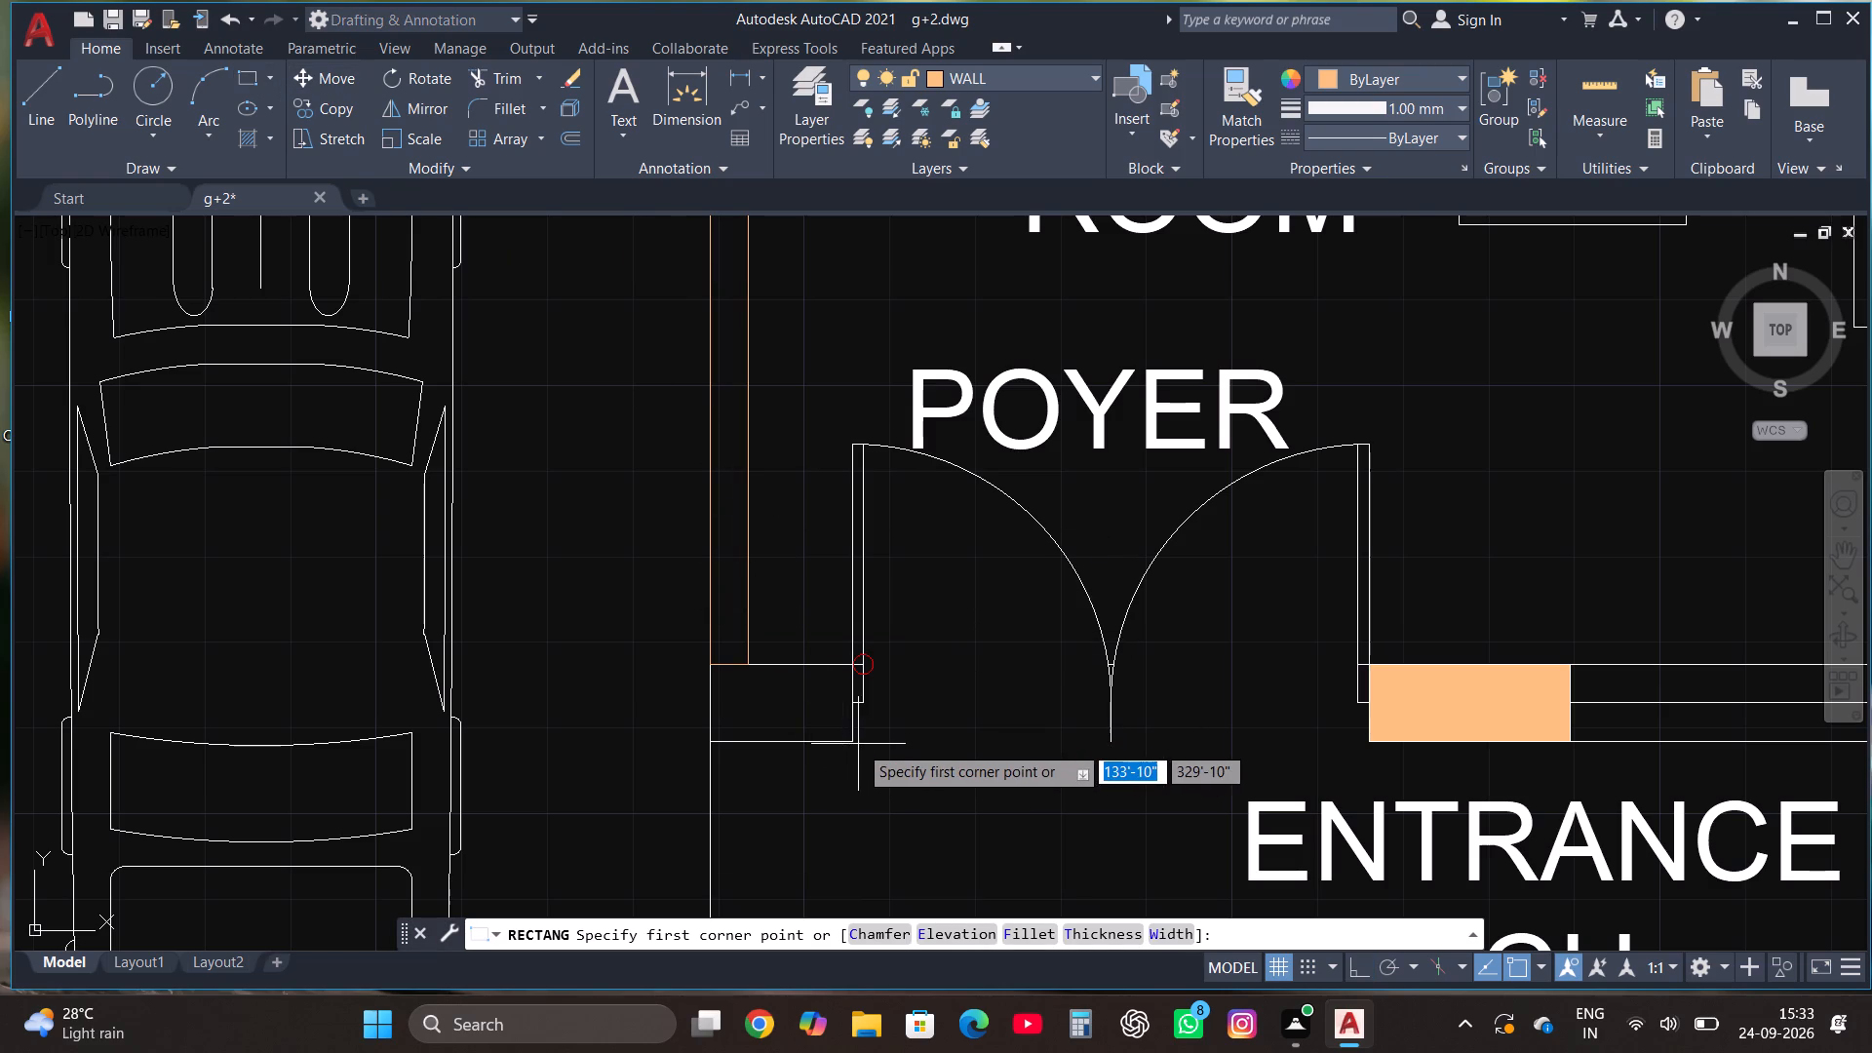
left_click(850, 741)
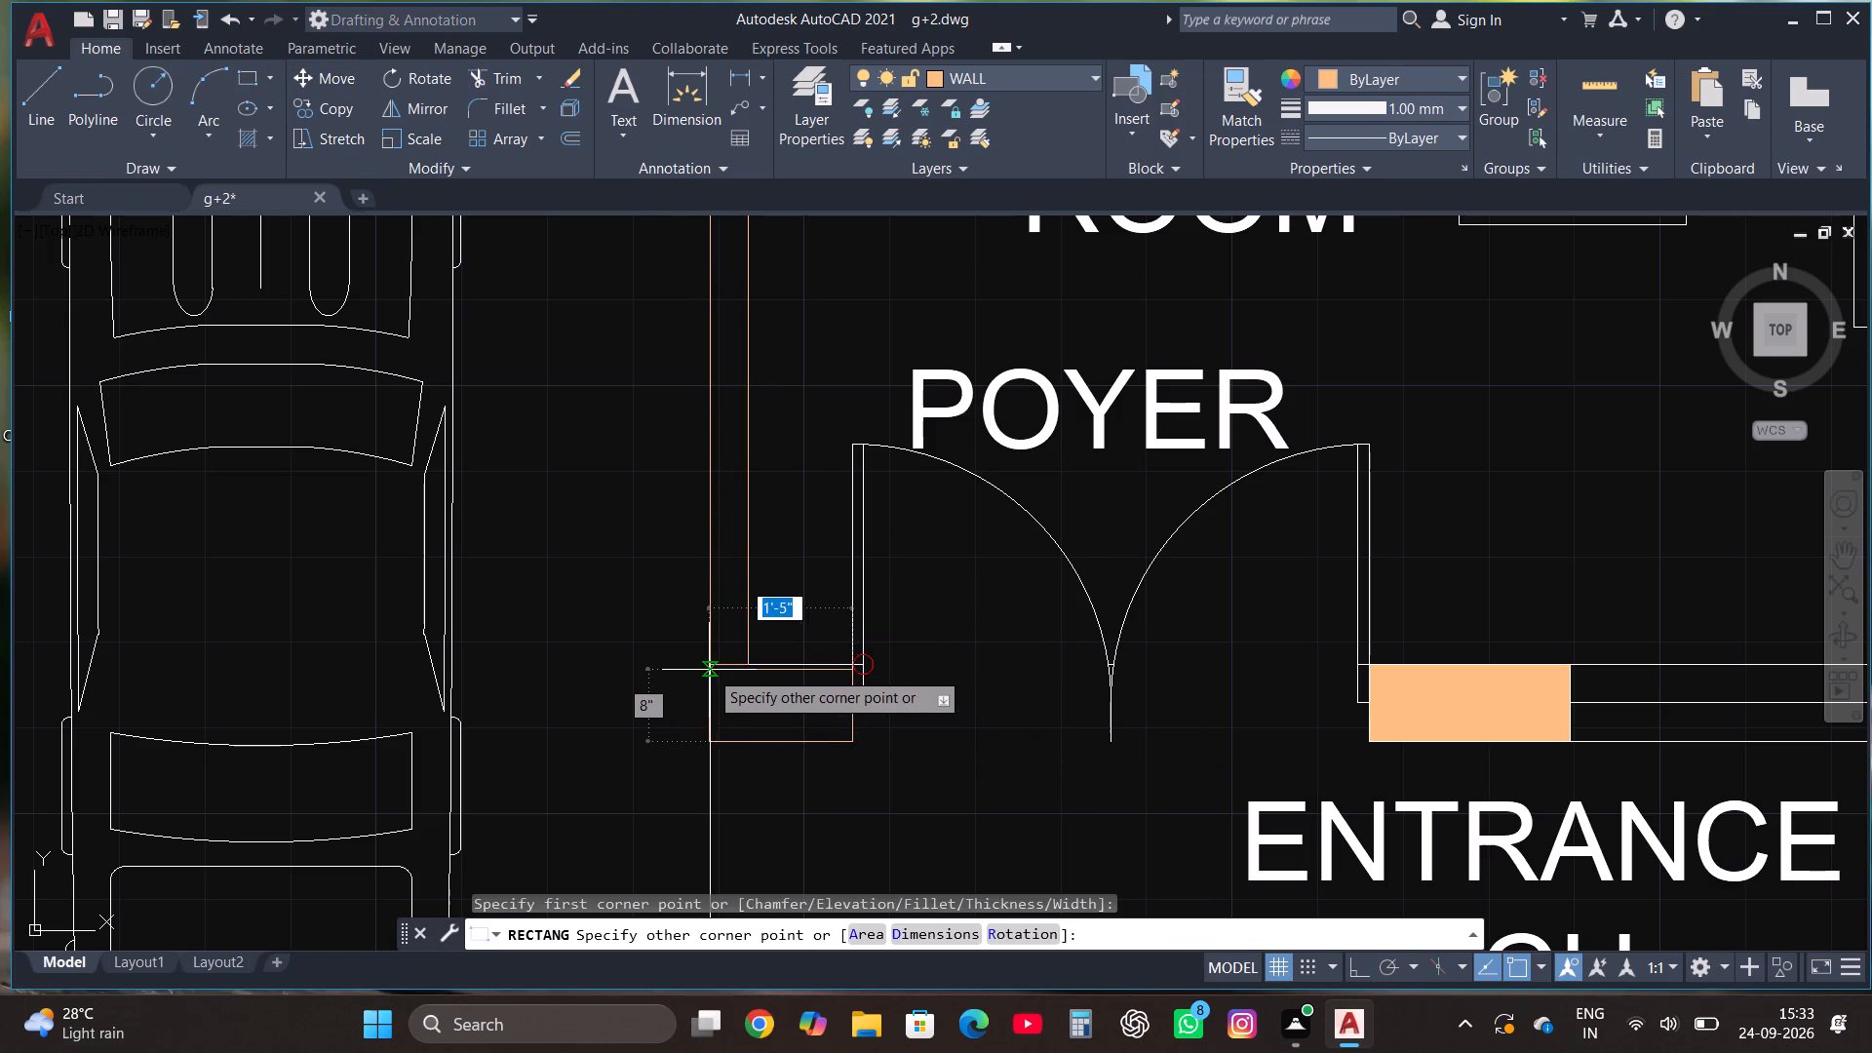
left_click(709, 668)
Draw a rectangle over the short wall stub between the guest bedroom 2 door and the living room's west wall.
scroll(730, 775, "down", 2)
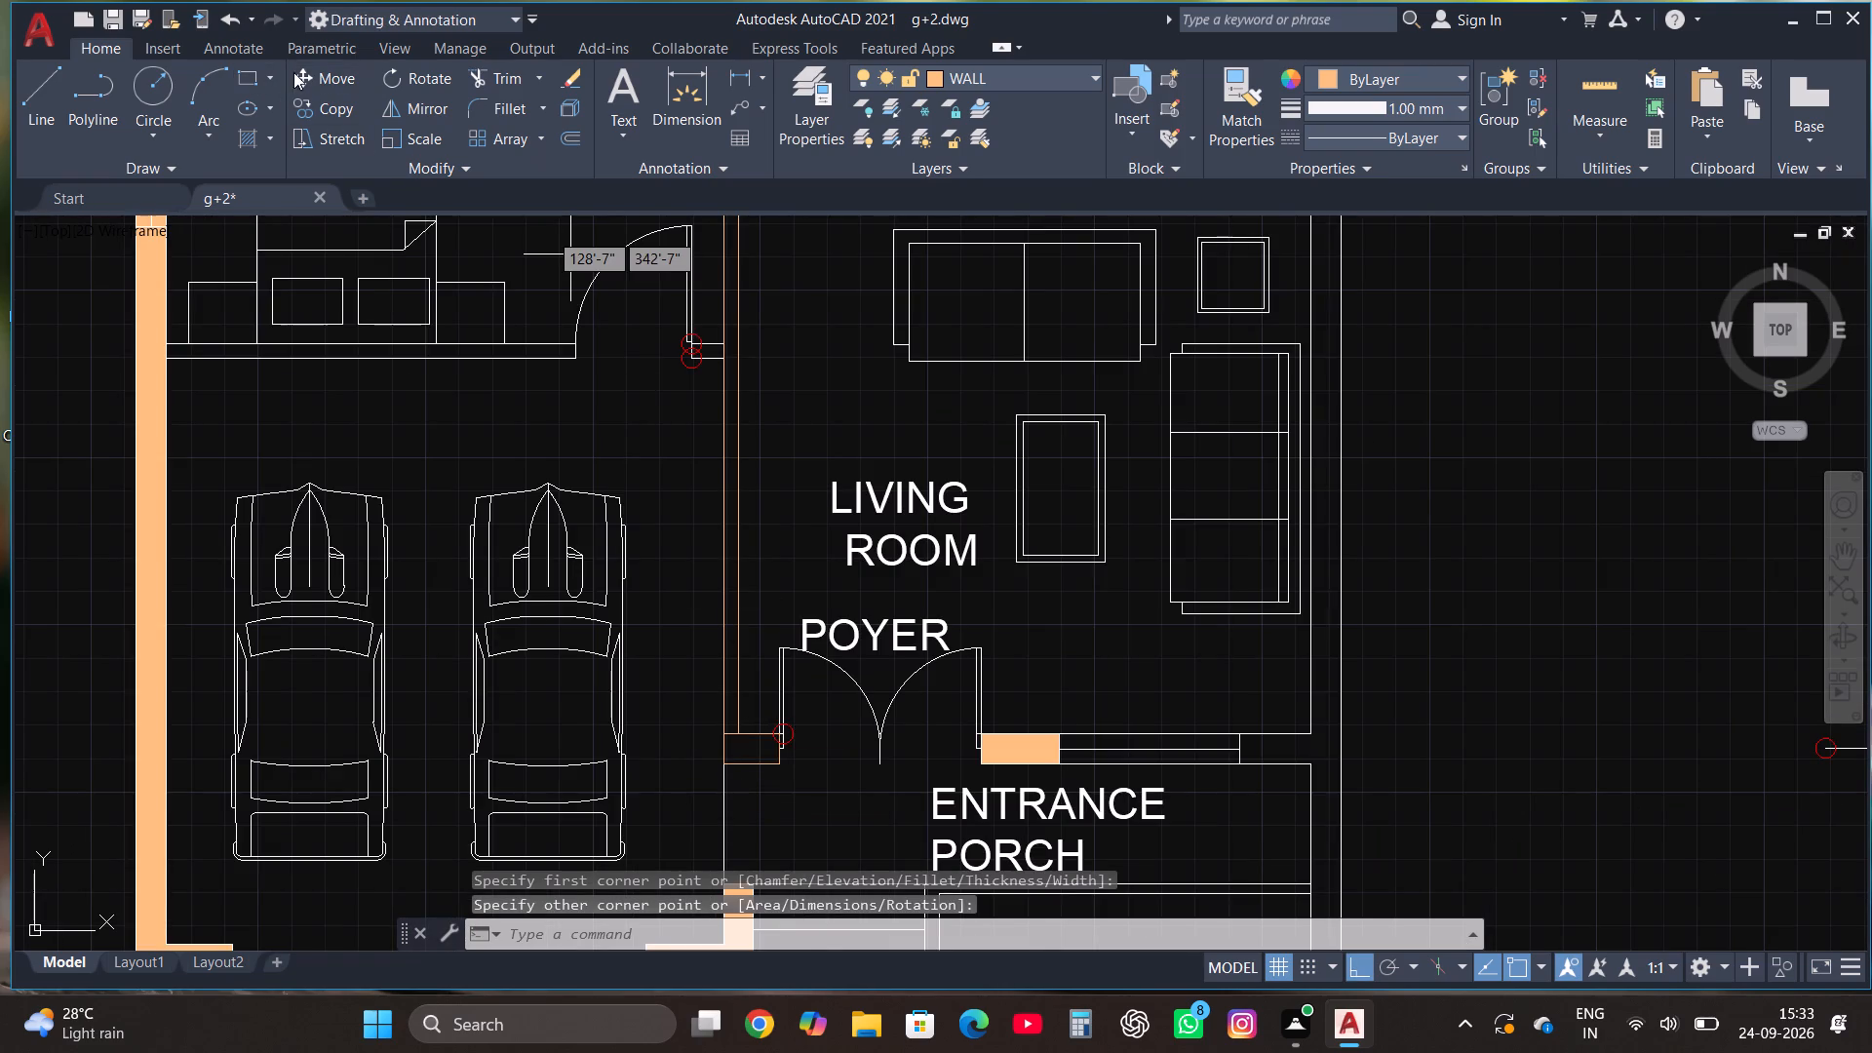
left_click(248, 75)
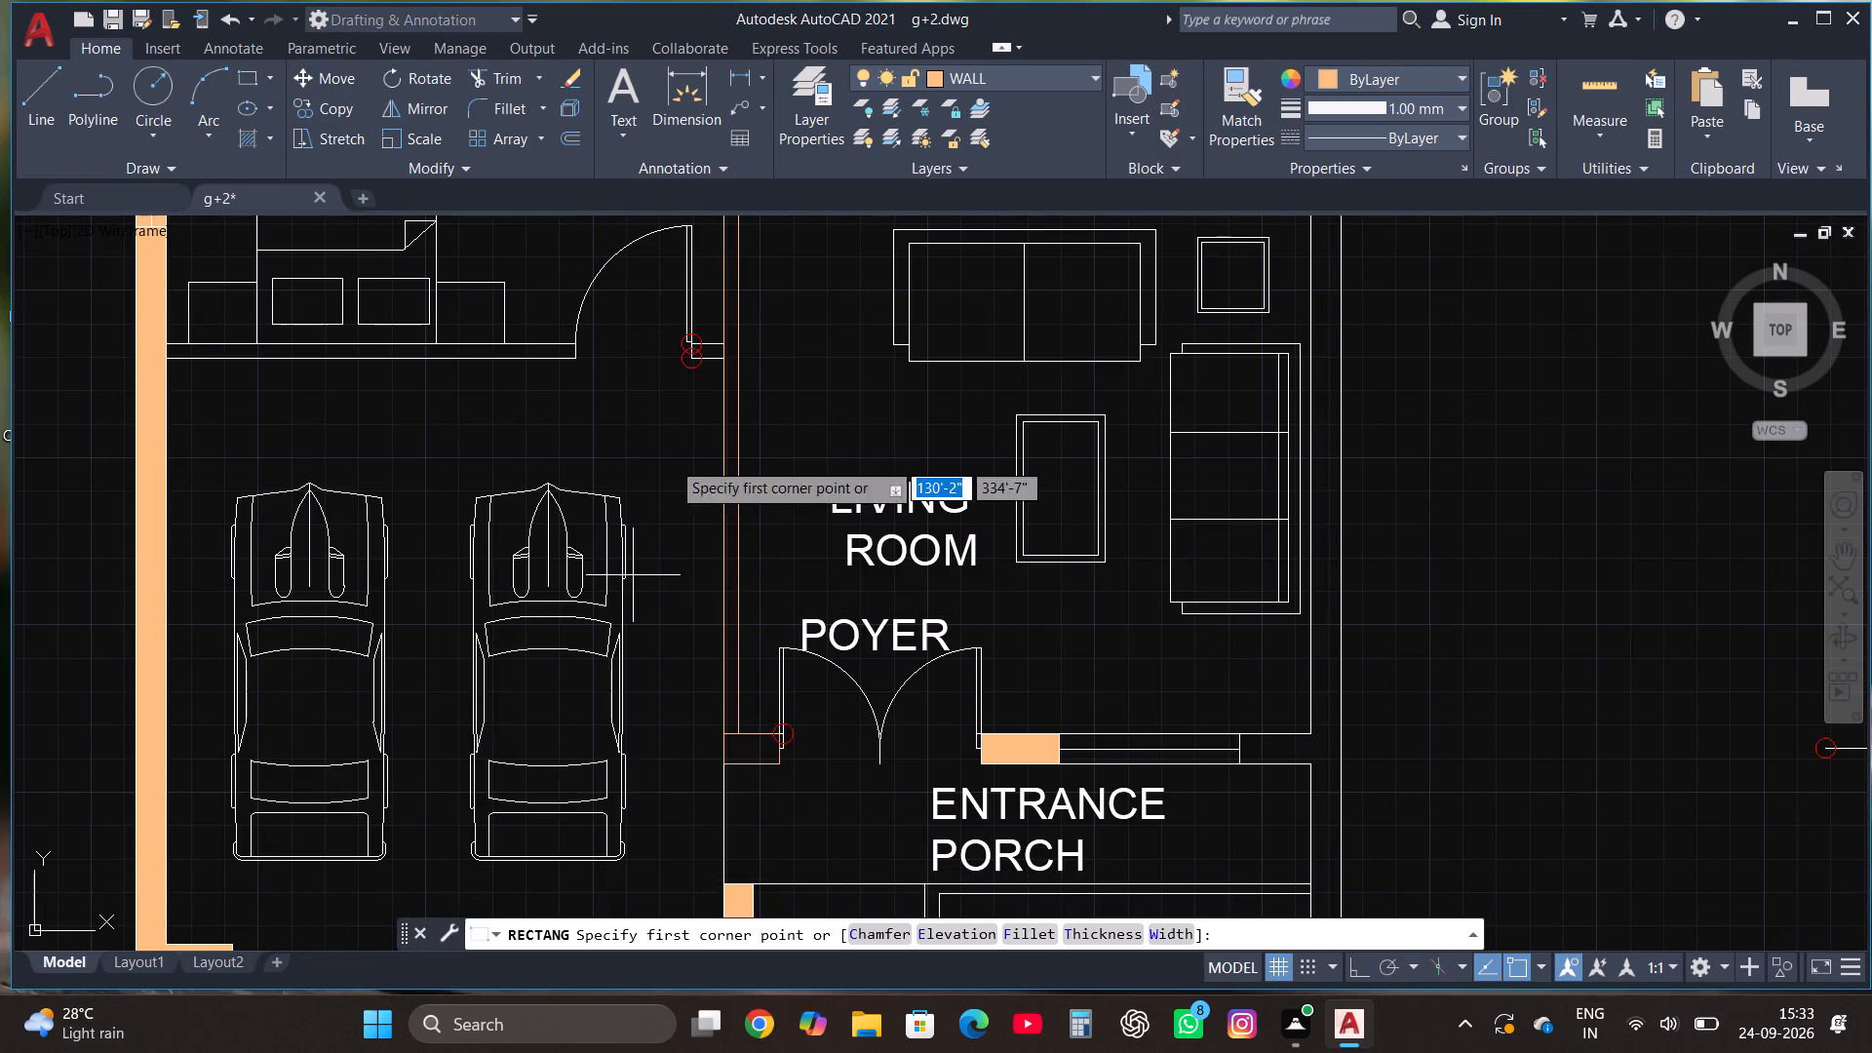
scroll(682, 328, "up", 3)
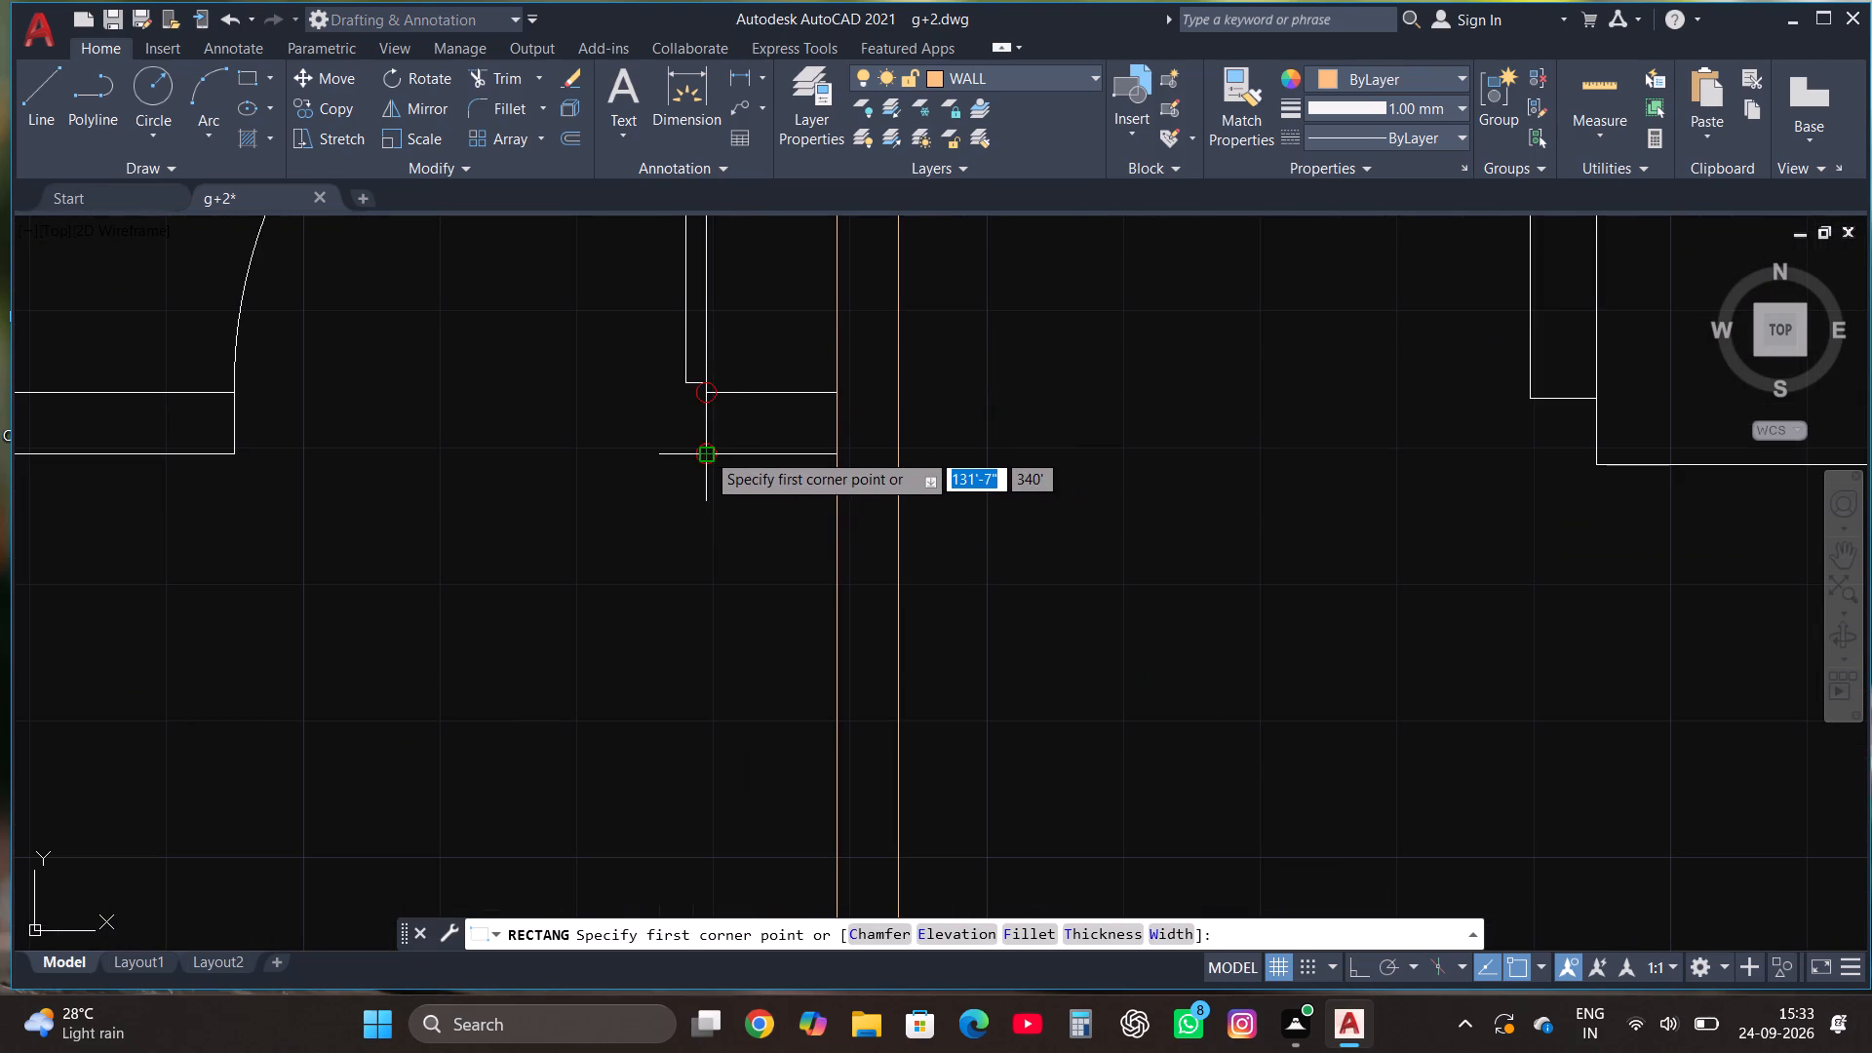
left_click(706, 451)
left_click(835, 395)
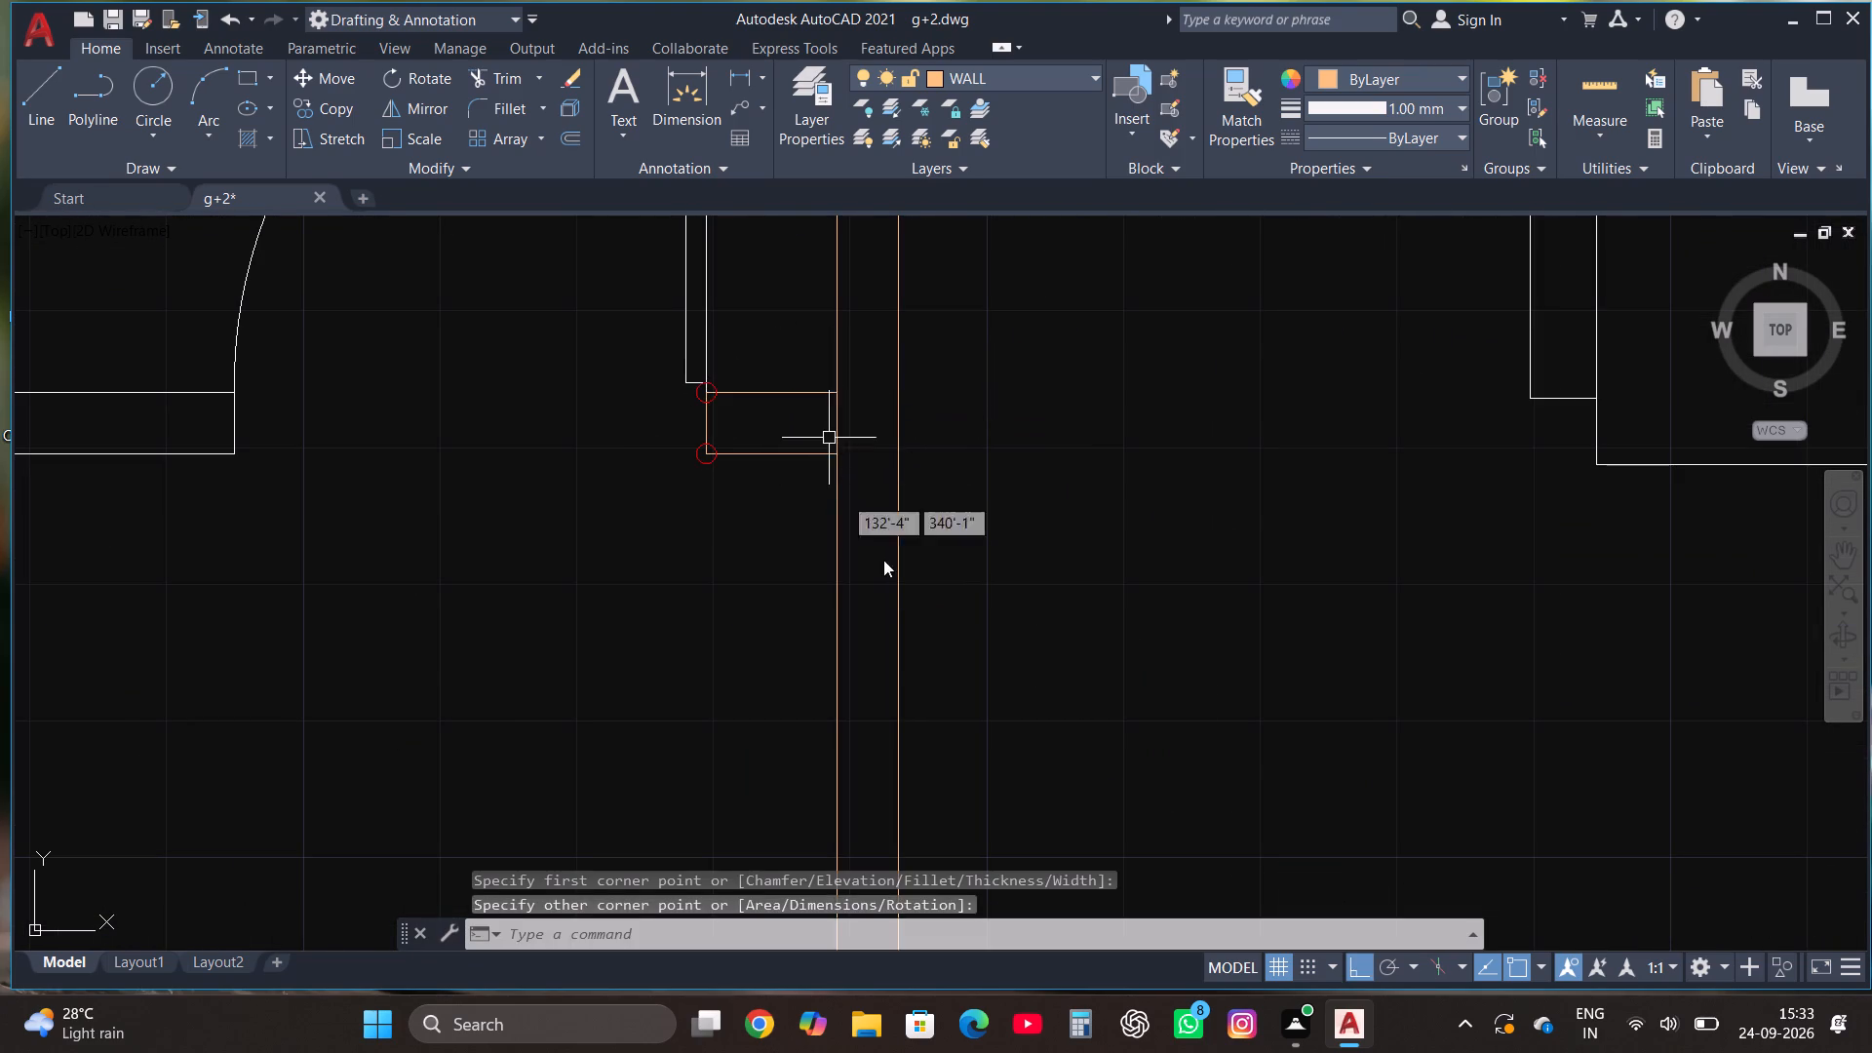
Draw a 5" thick rectangle over the wall between guest bedroom 2 and the car parking, from the door opening to the west outer wall.
scroll(940, 629, "down", 3)
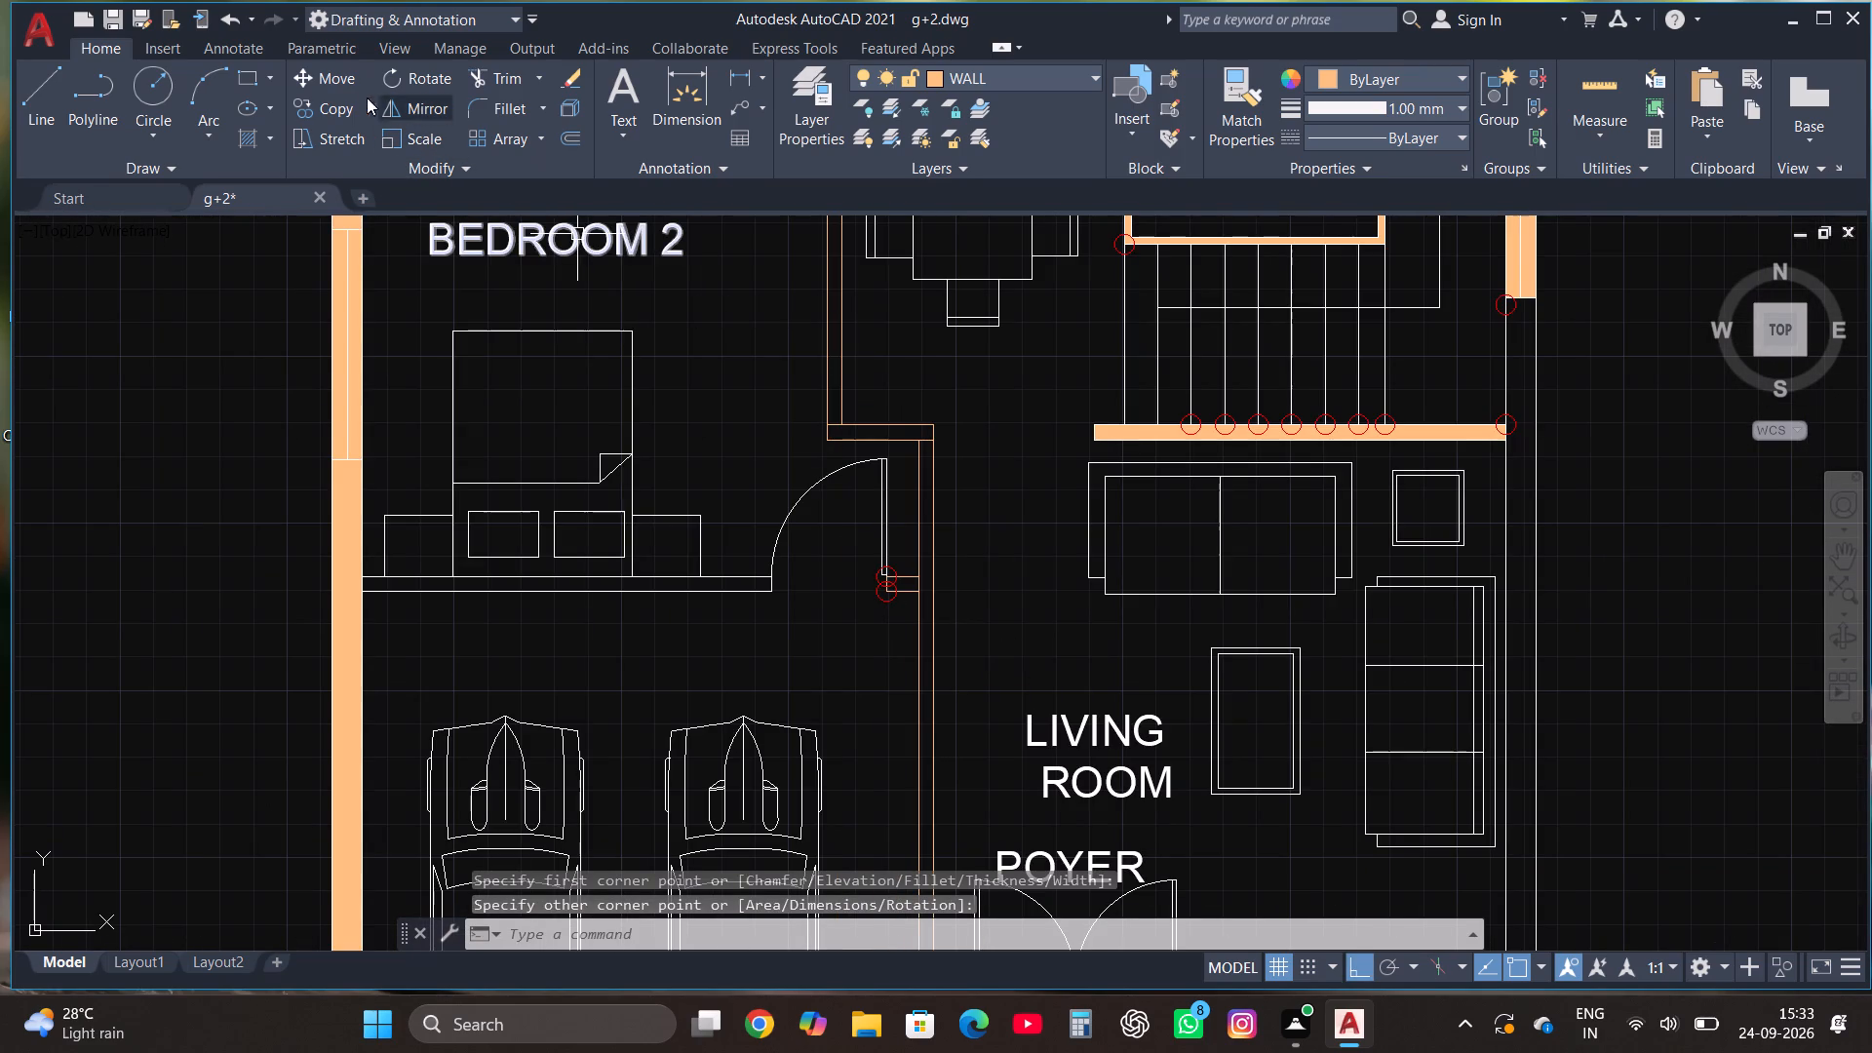
left_click(243, 72)
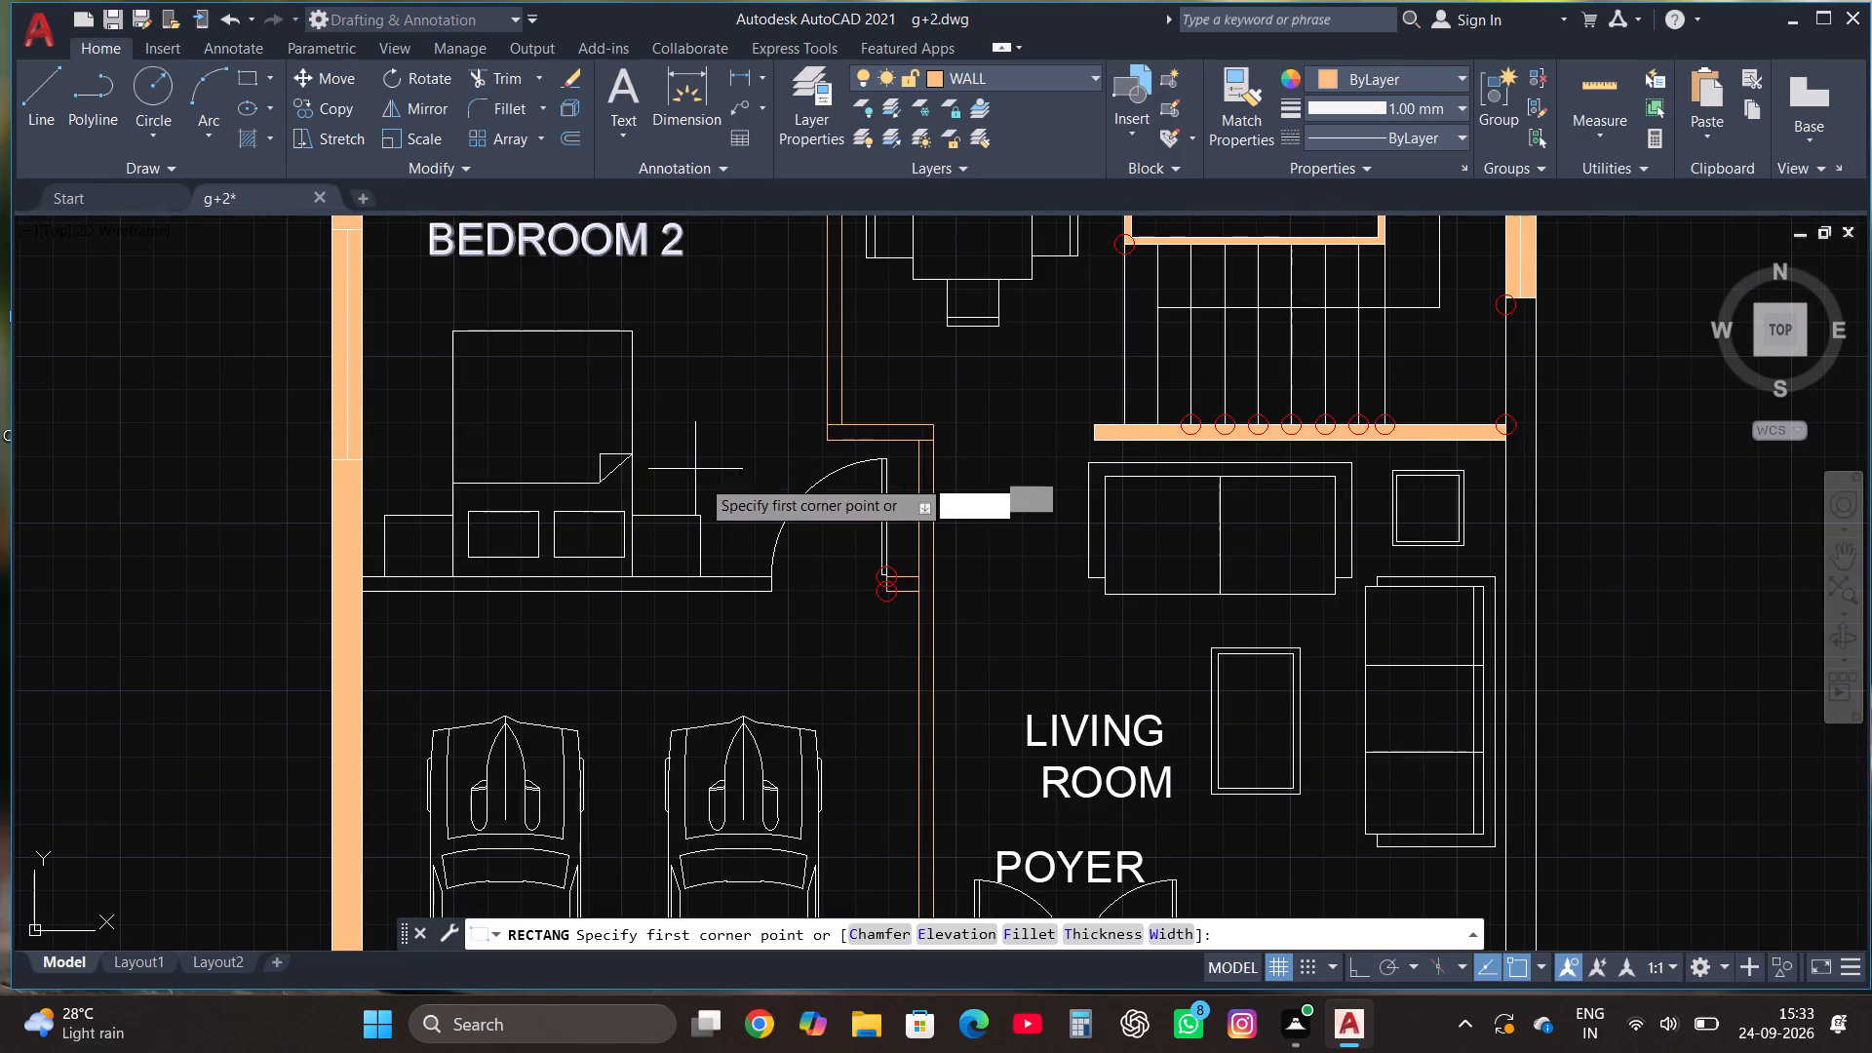
left_click(769, 594)
scroll(424, 570, "up", 2)
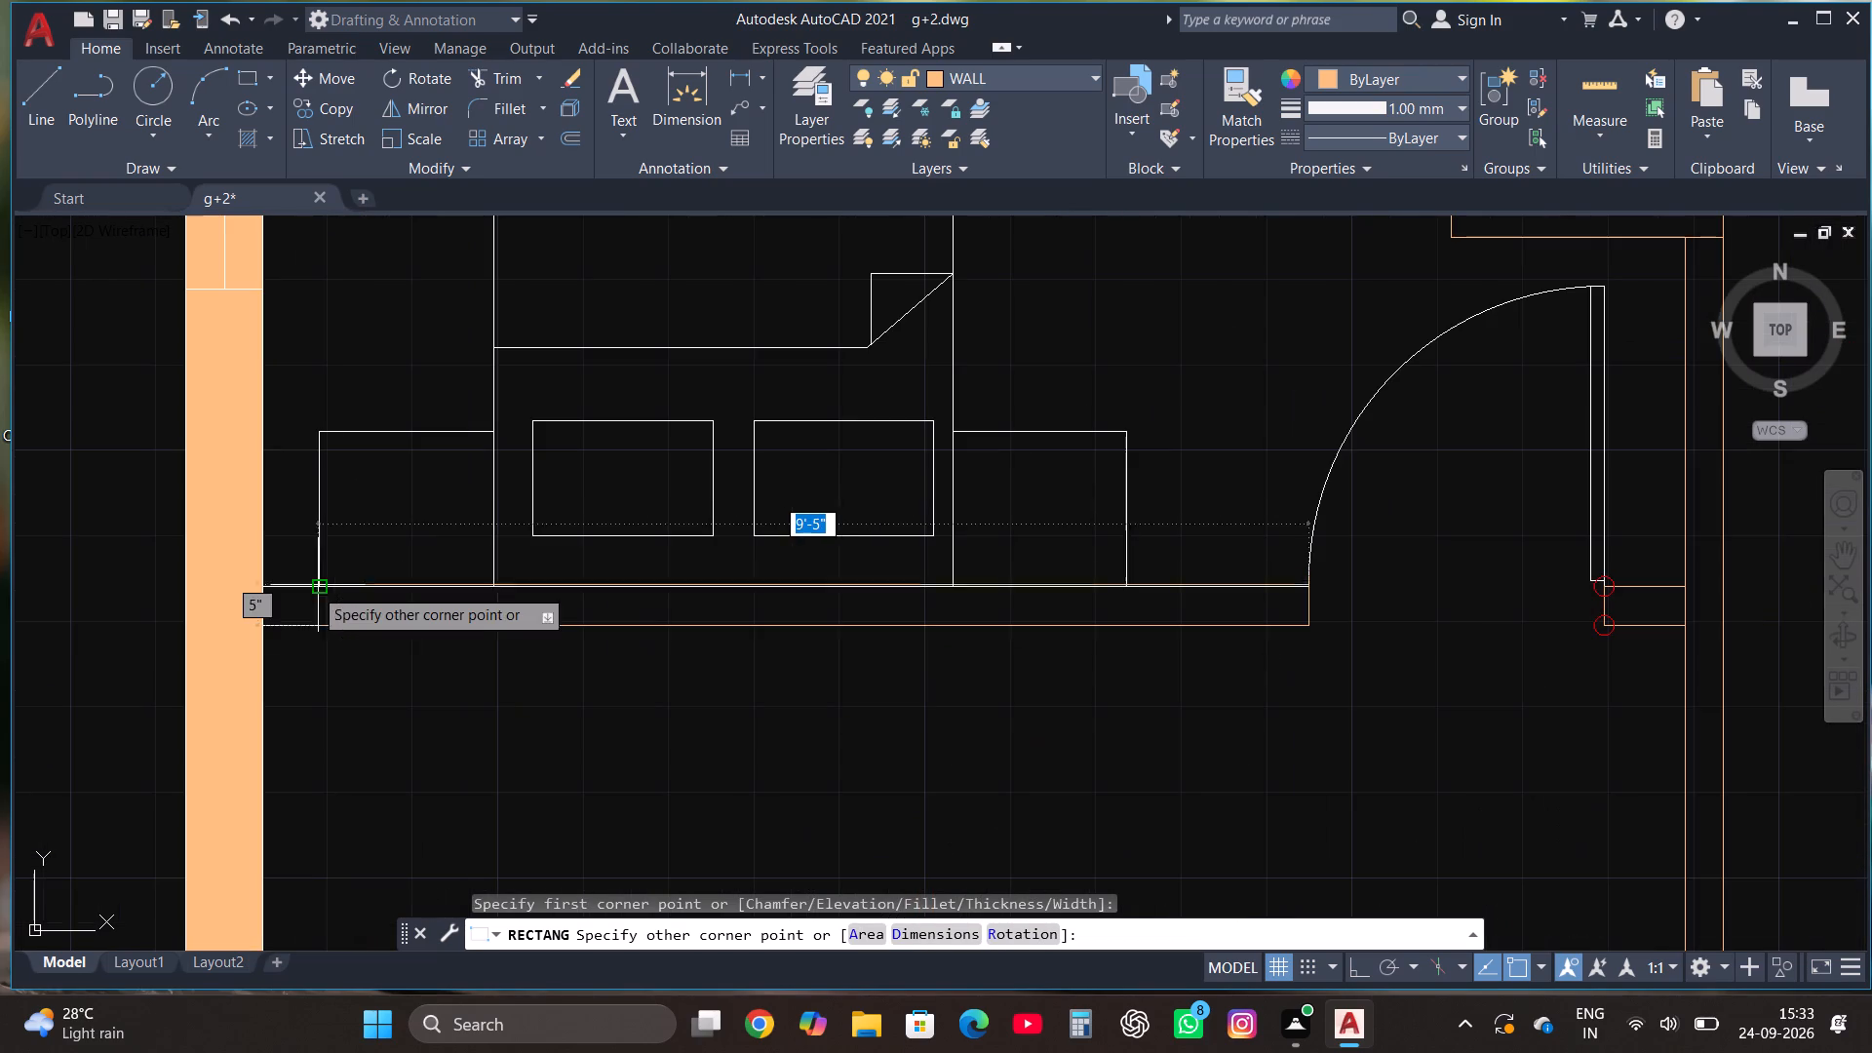
left_click(261, 590)
Draw a rectangle about 8" by 17'-4" over the east outer wall, from the end of the existing fill beside the staircase to the entrance porch.
scroll(591, 755, "down", 4)
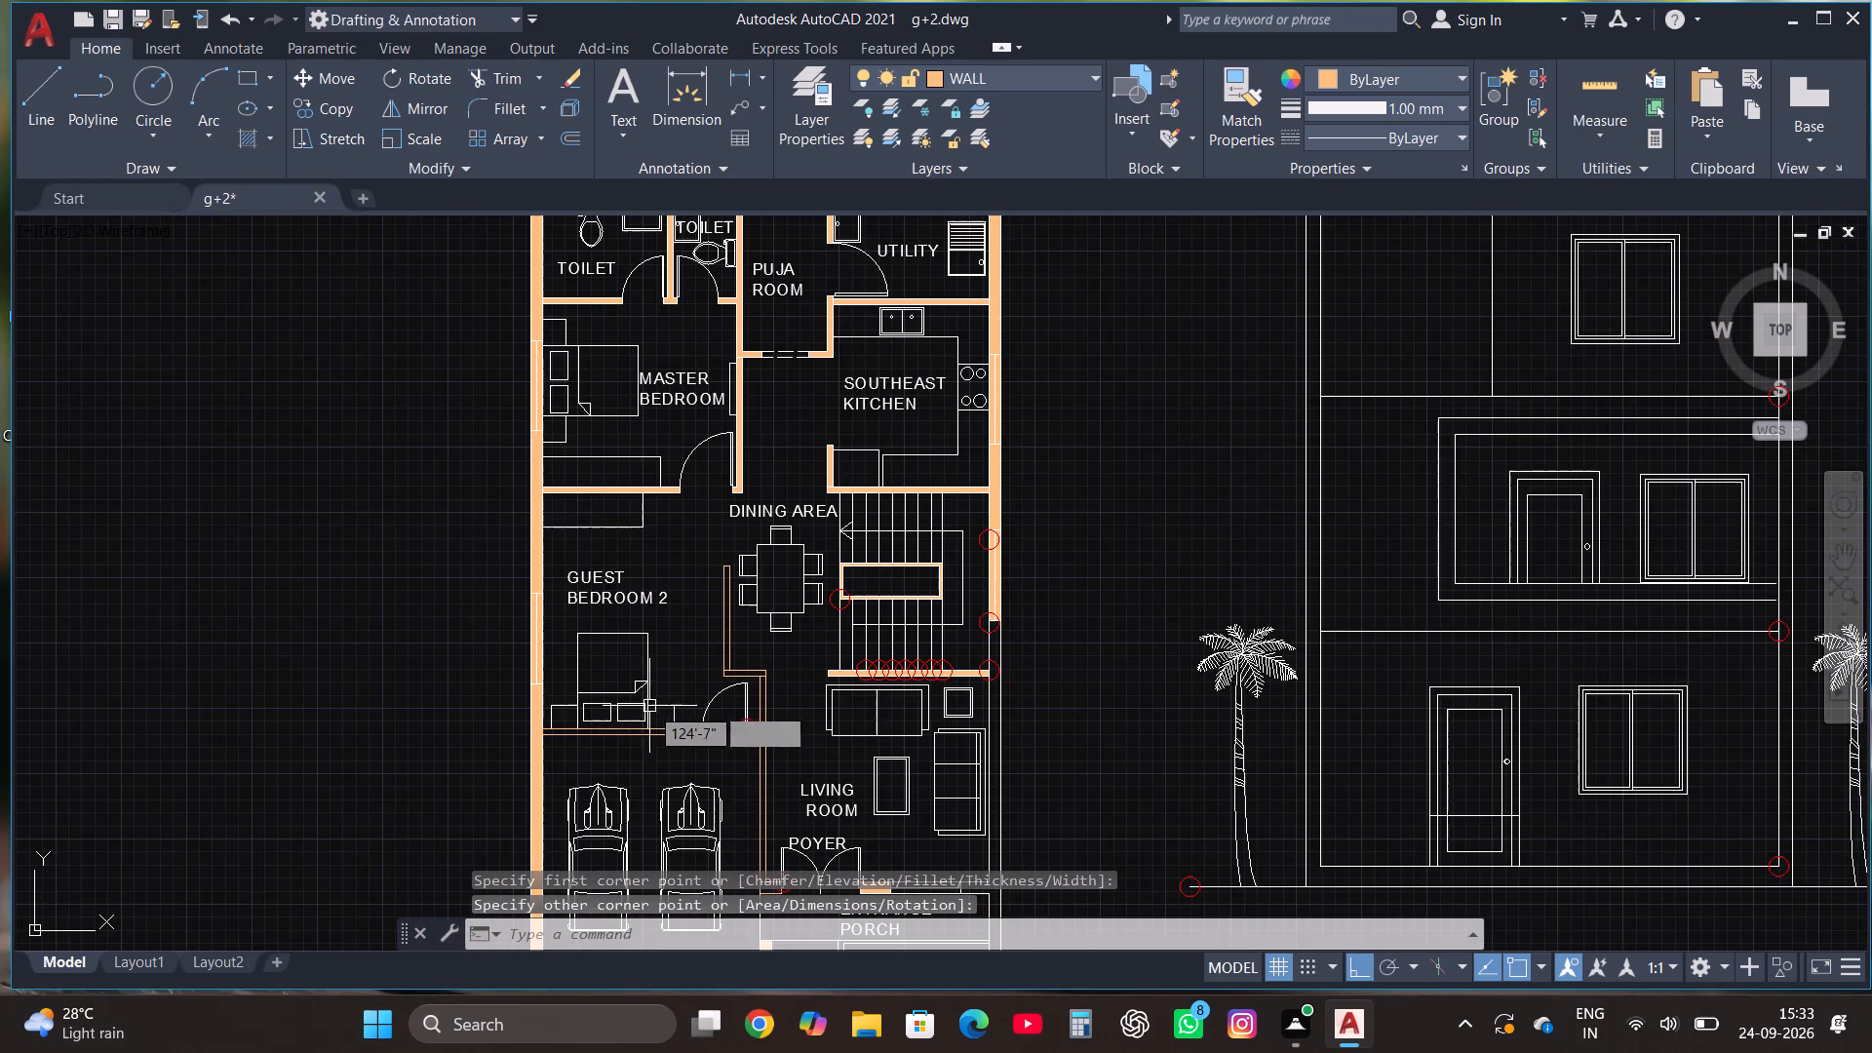
scroll(756, 575, "down", 1)
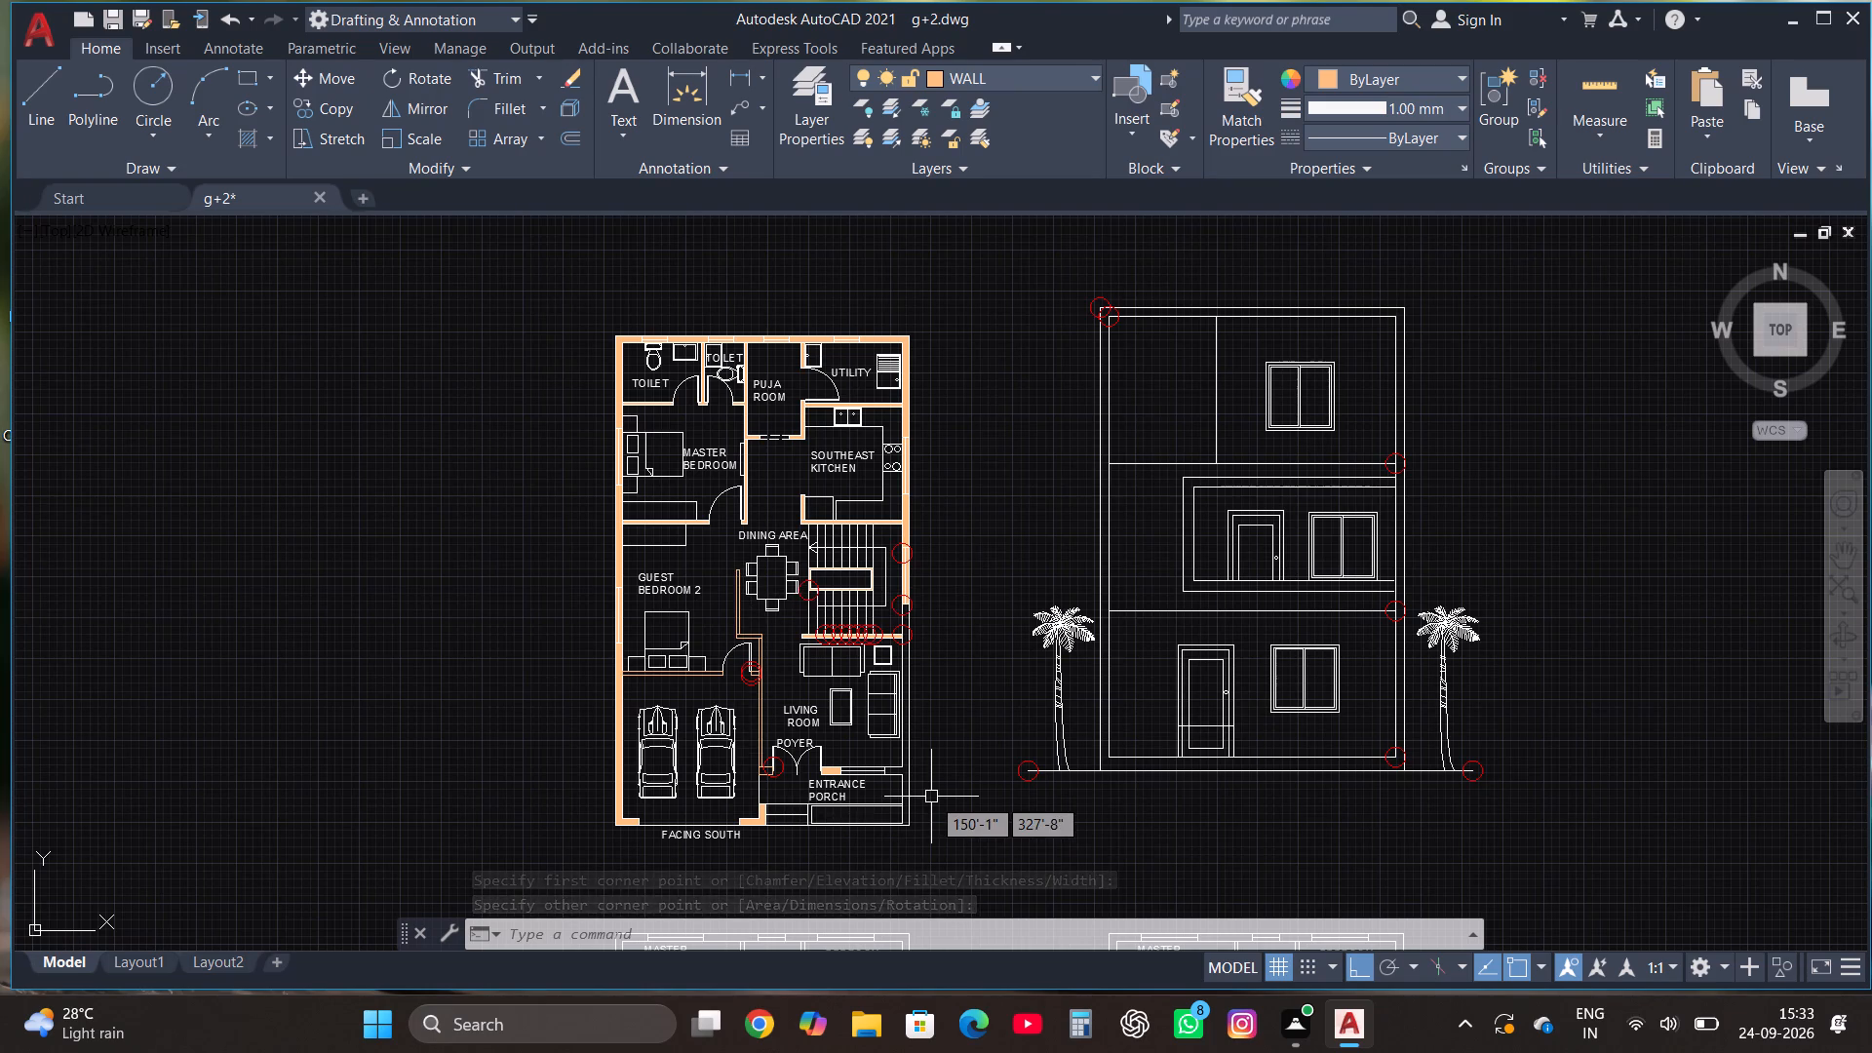
scroll(931, 797, "up", 1)
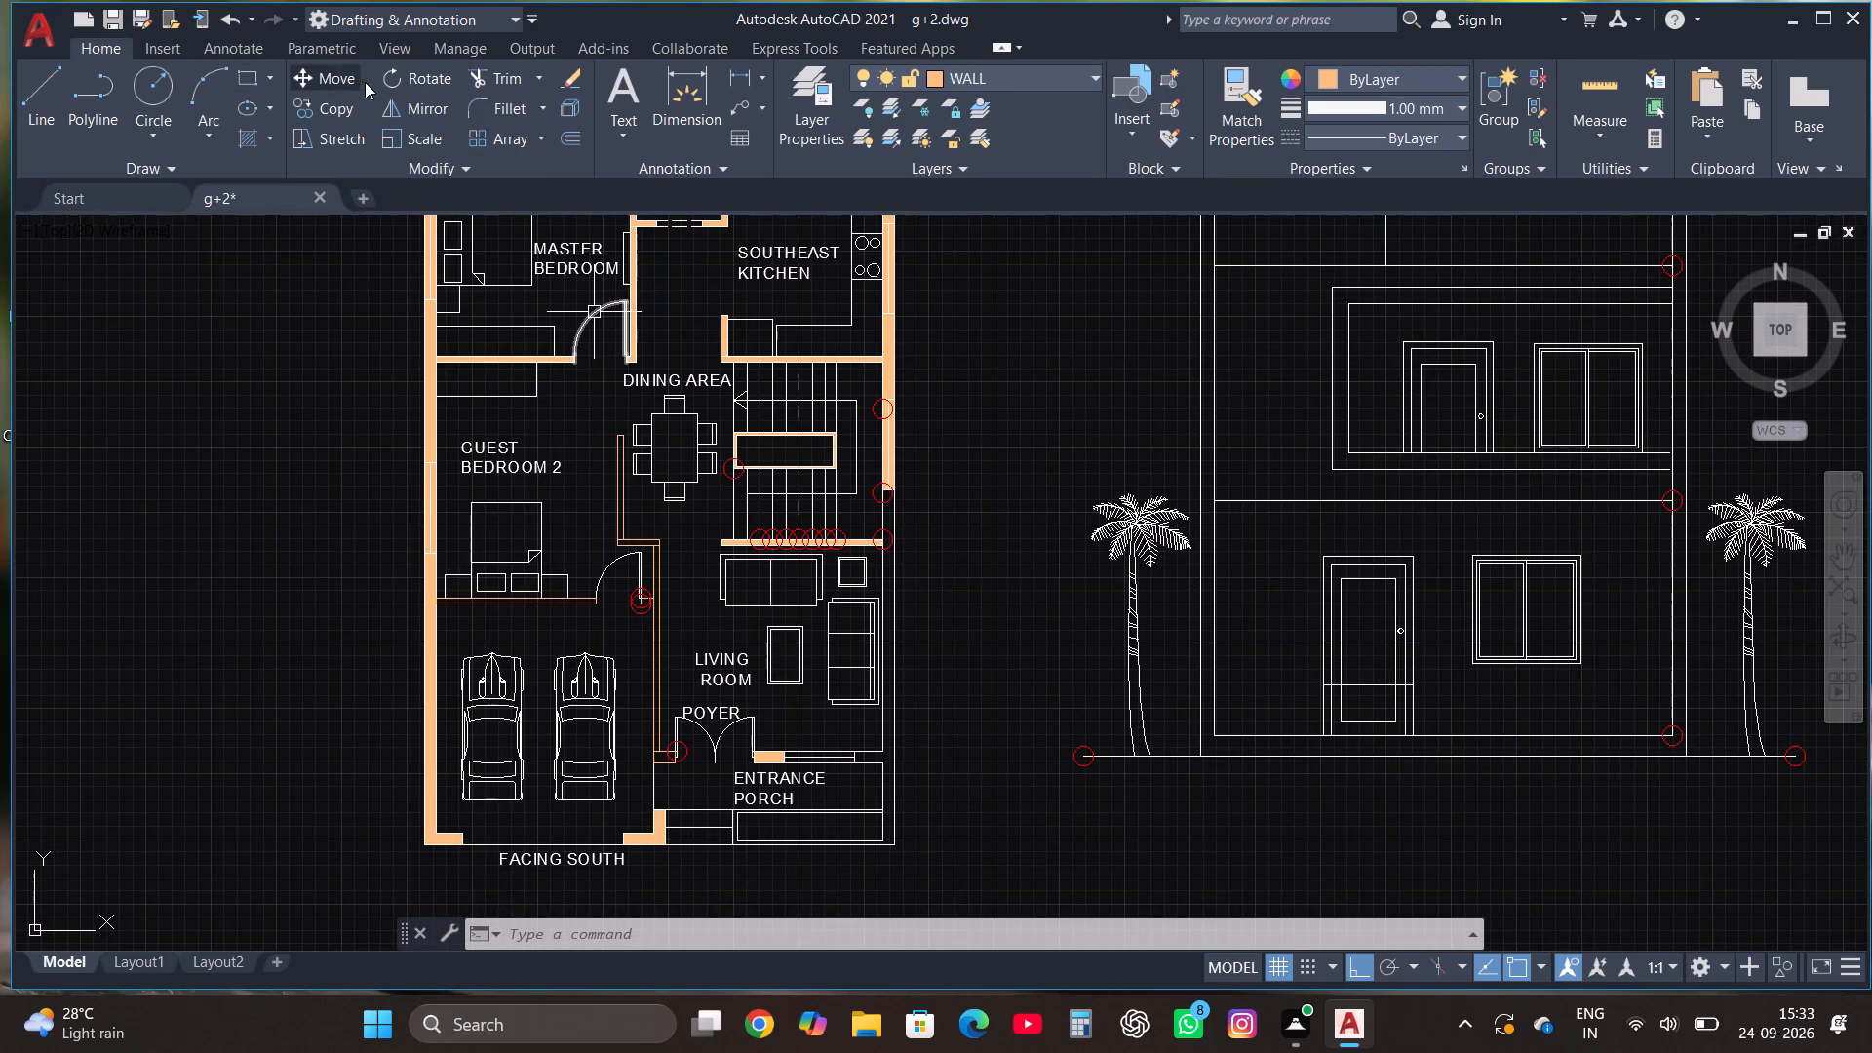
left_click(246, 73)
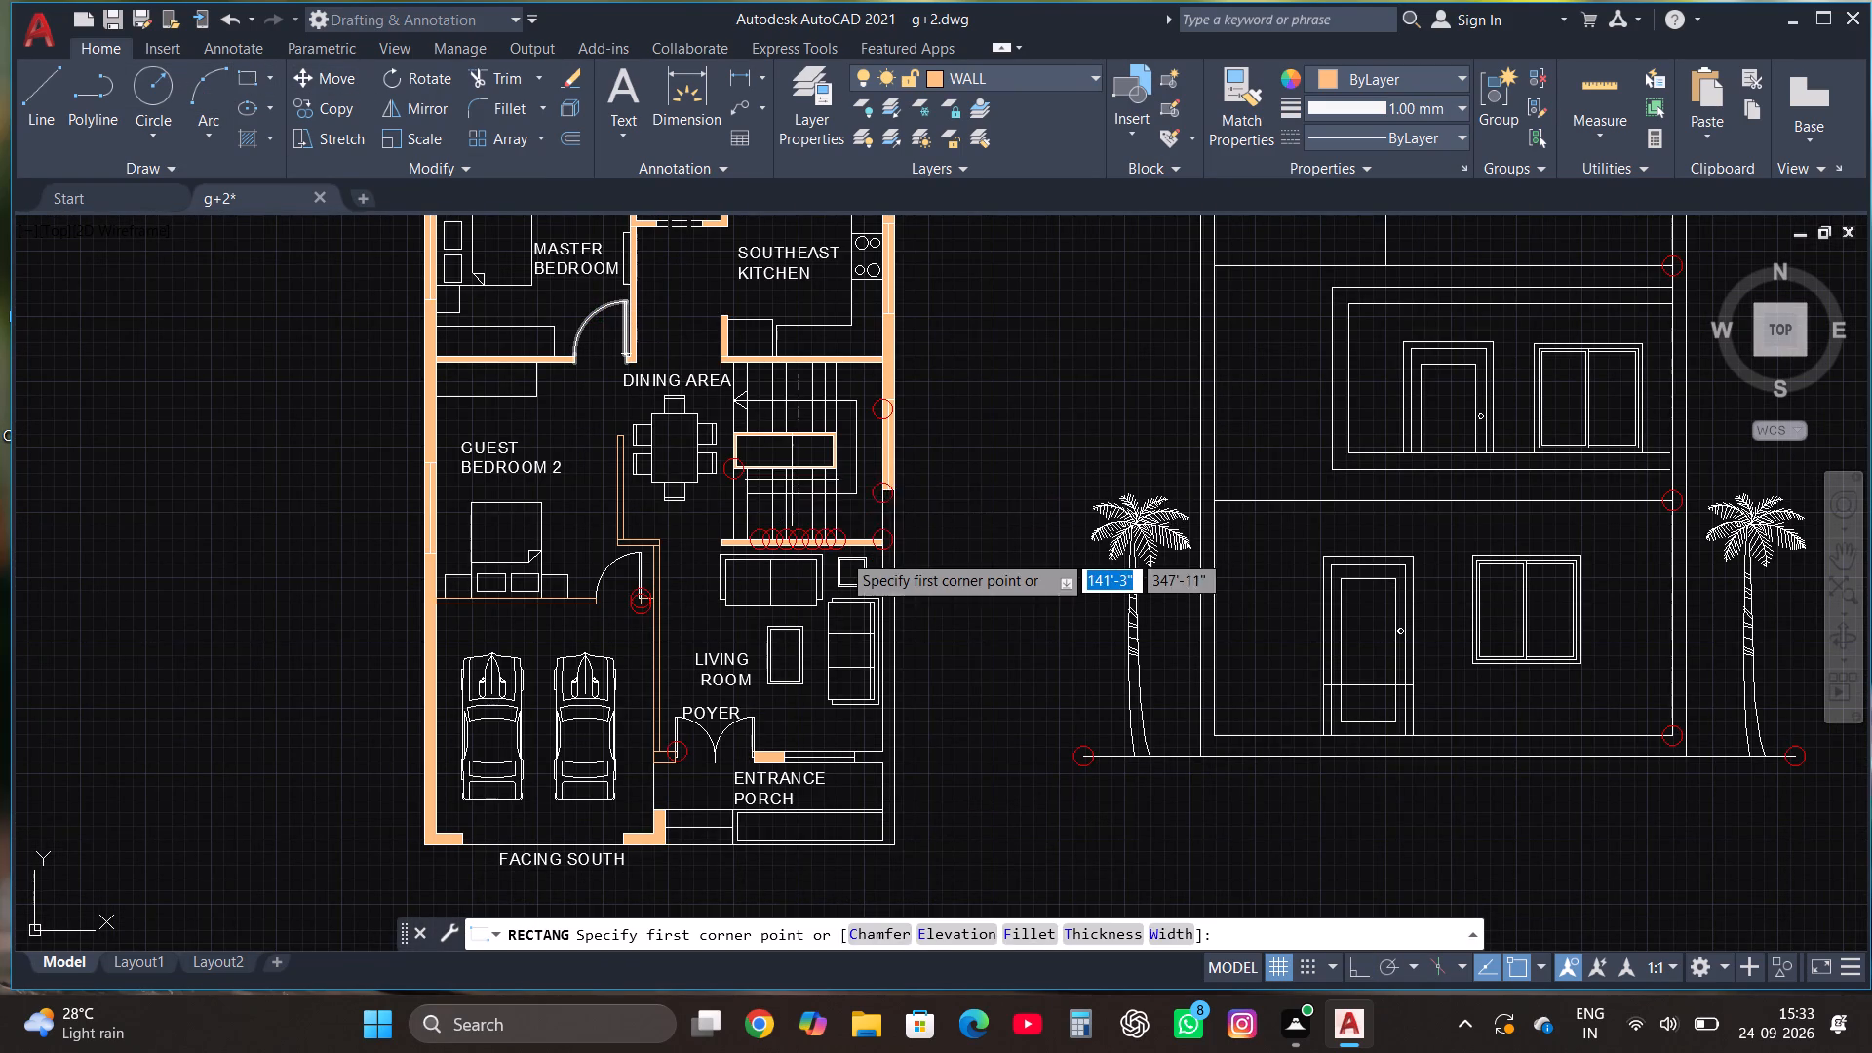
scroll(843, 553, "up", 2)
scroll(1001, 458, "up", 2)
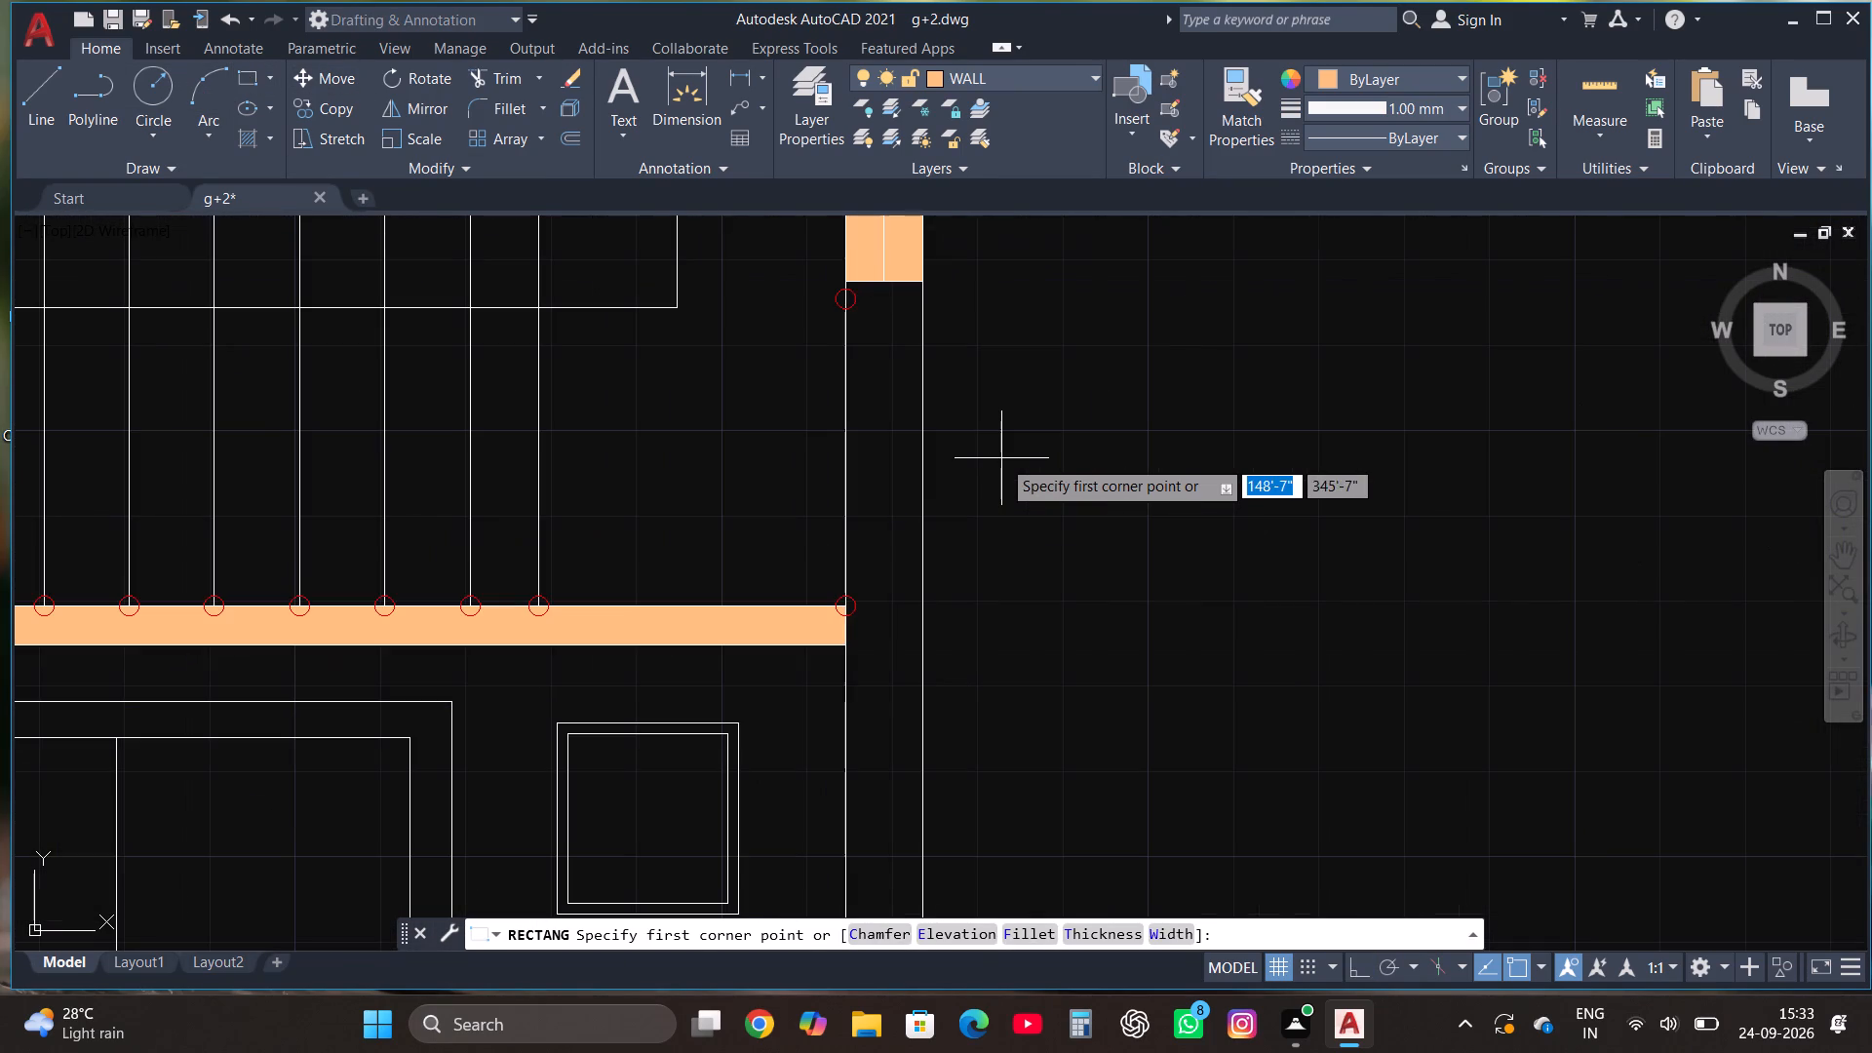
left_click(846, 277)
scroll(860, 329, "down", 3)
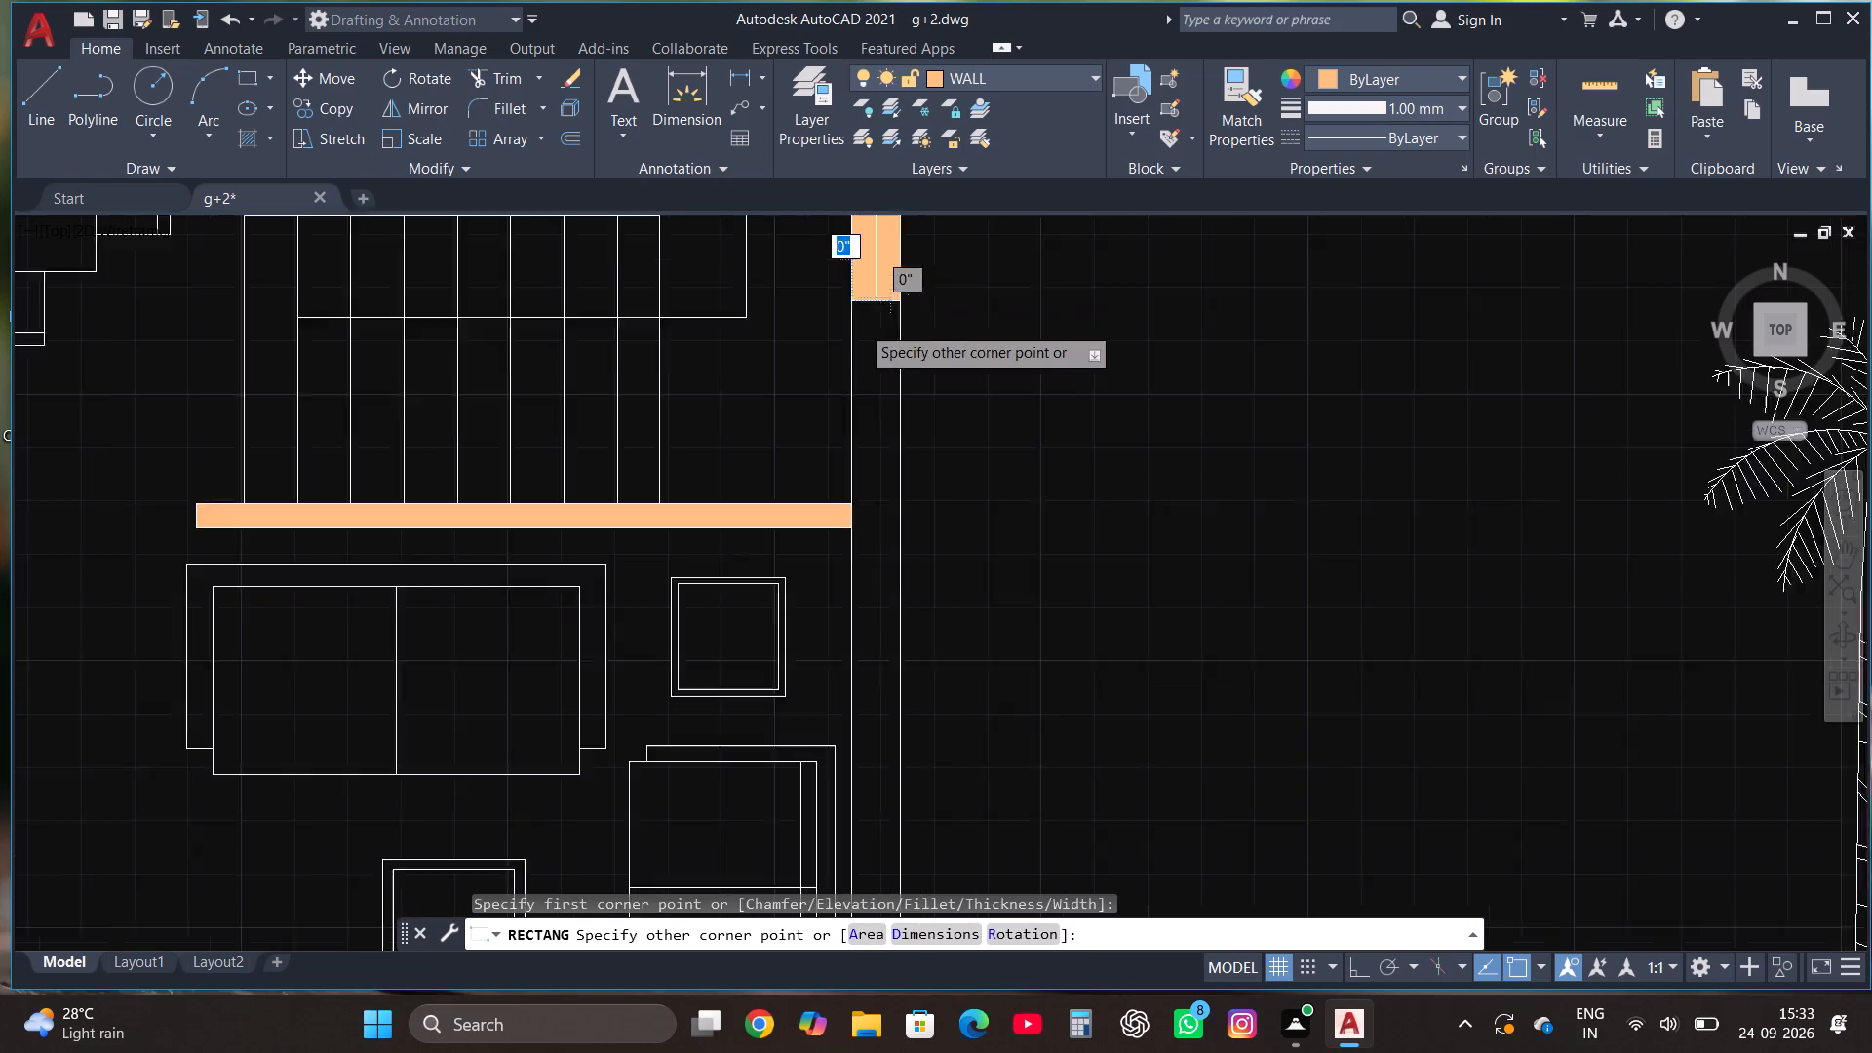
scroll(899, 622, "down", 2)
scroll(898, 776, "up", 1)
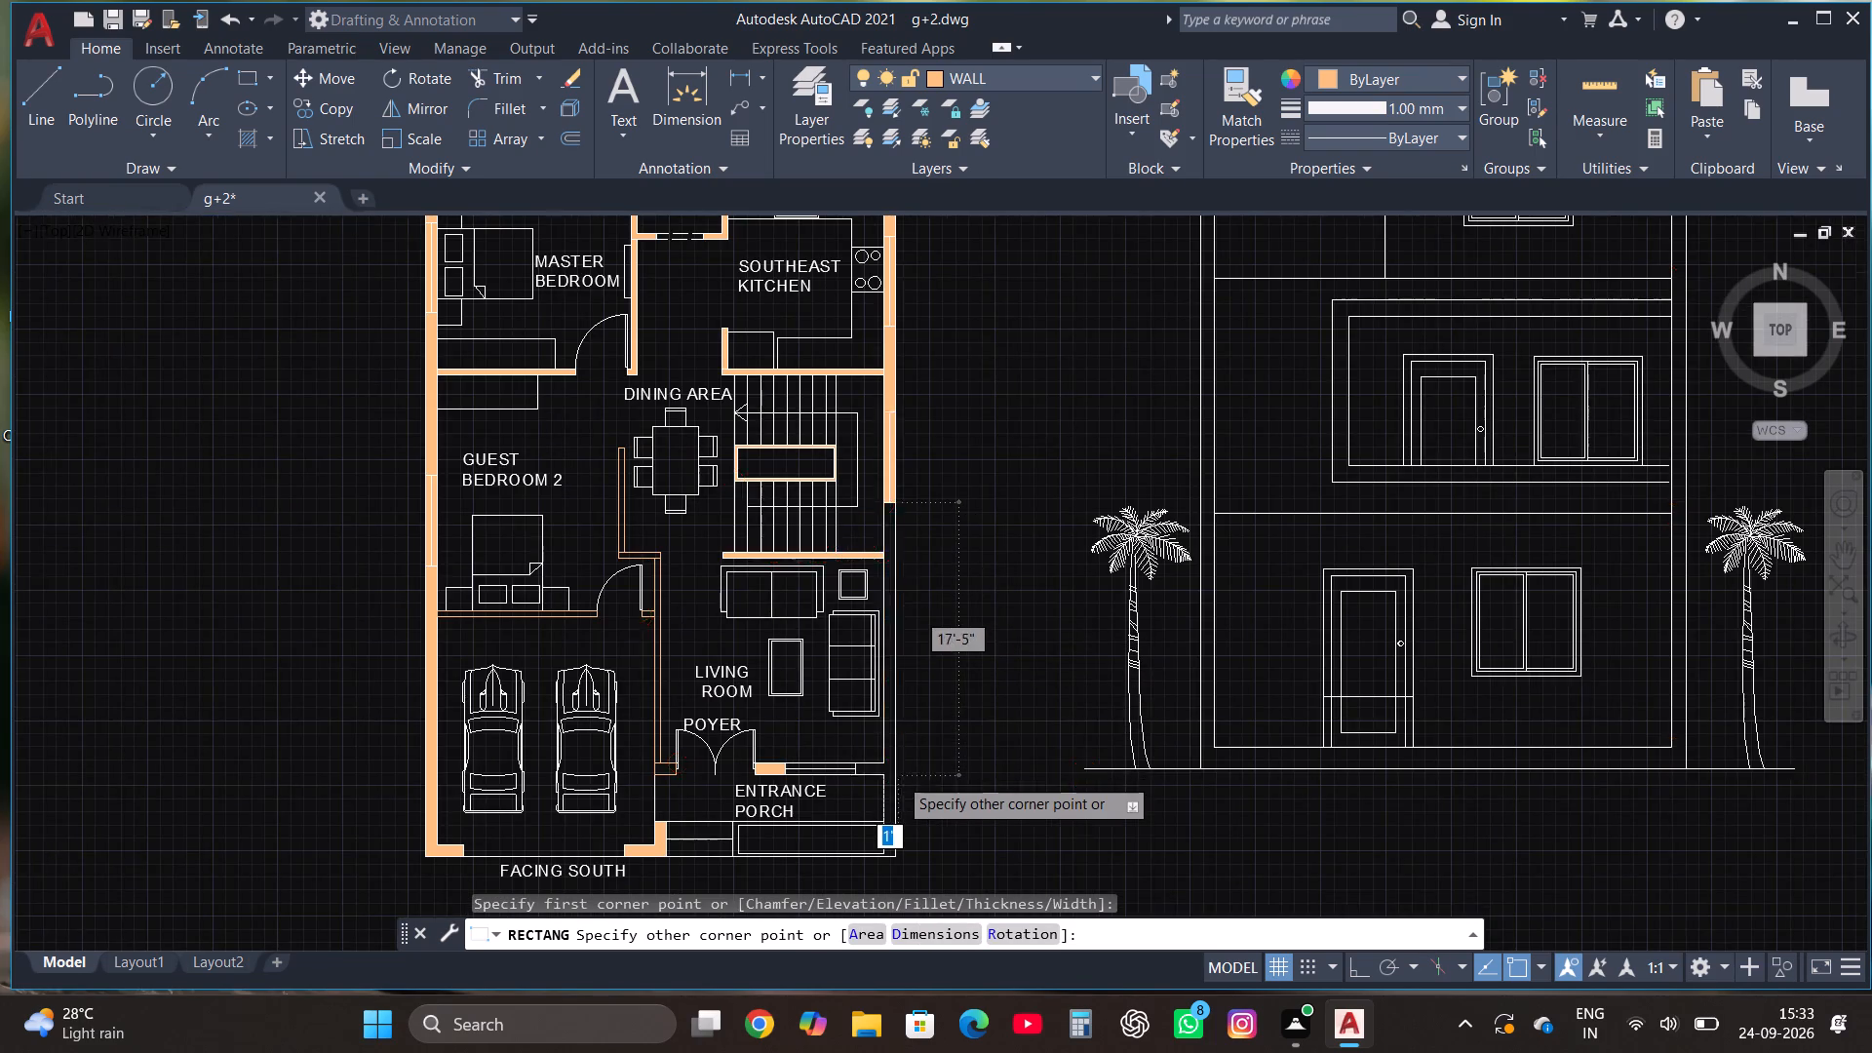
scroll(898, 776, "up", 2)
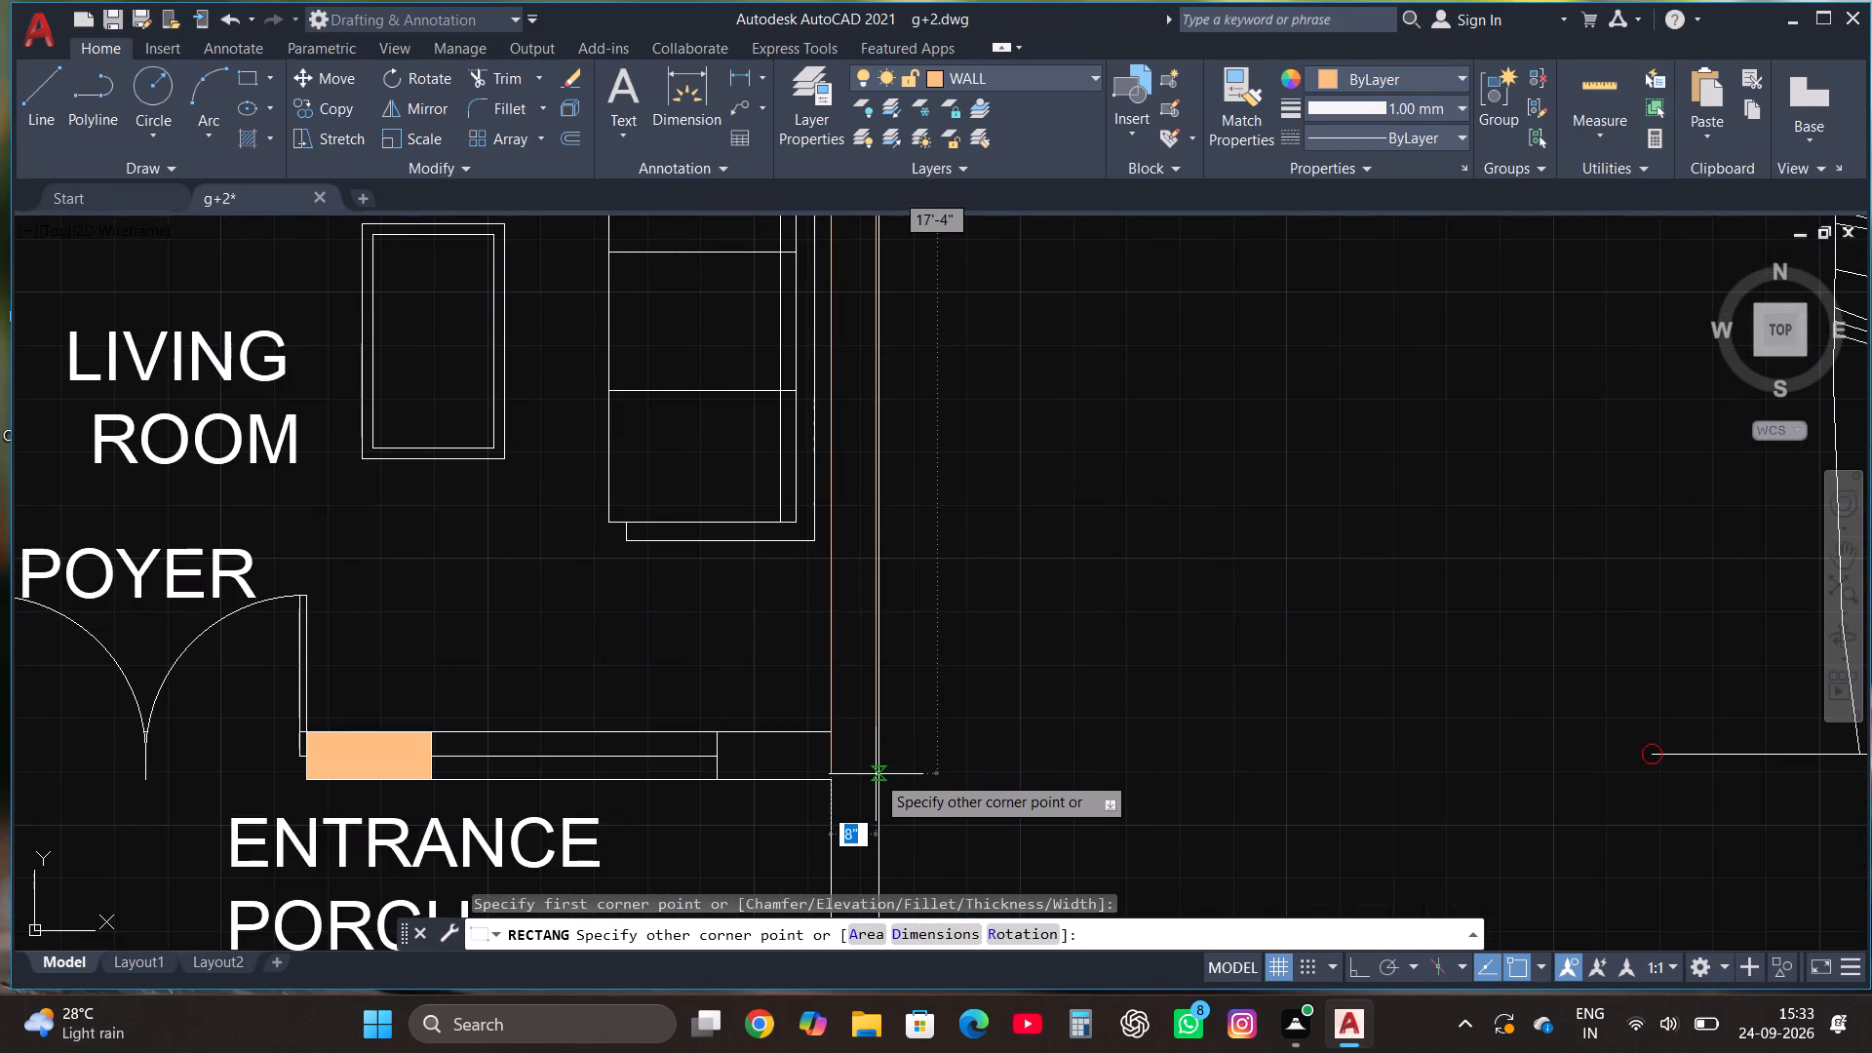
left_click(875, 783)
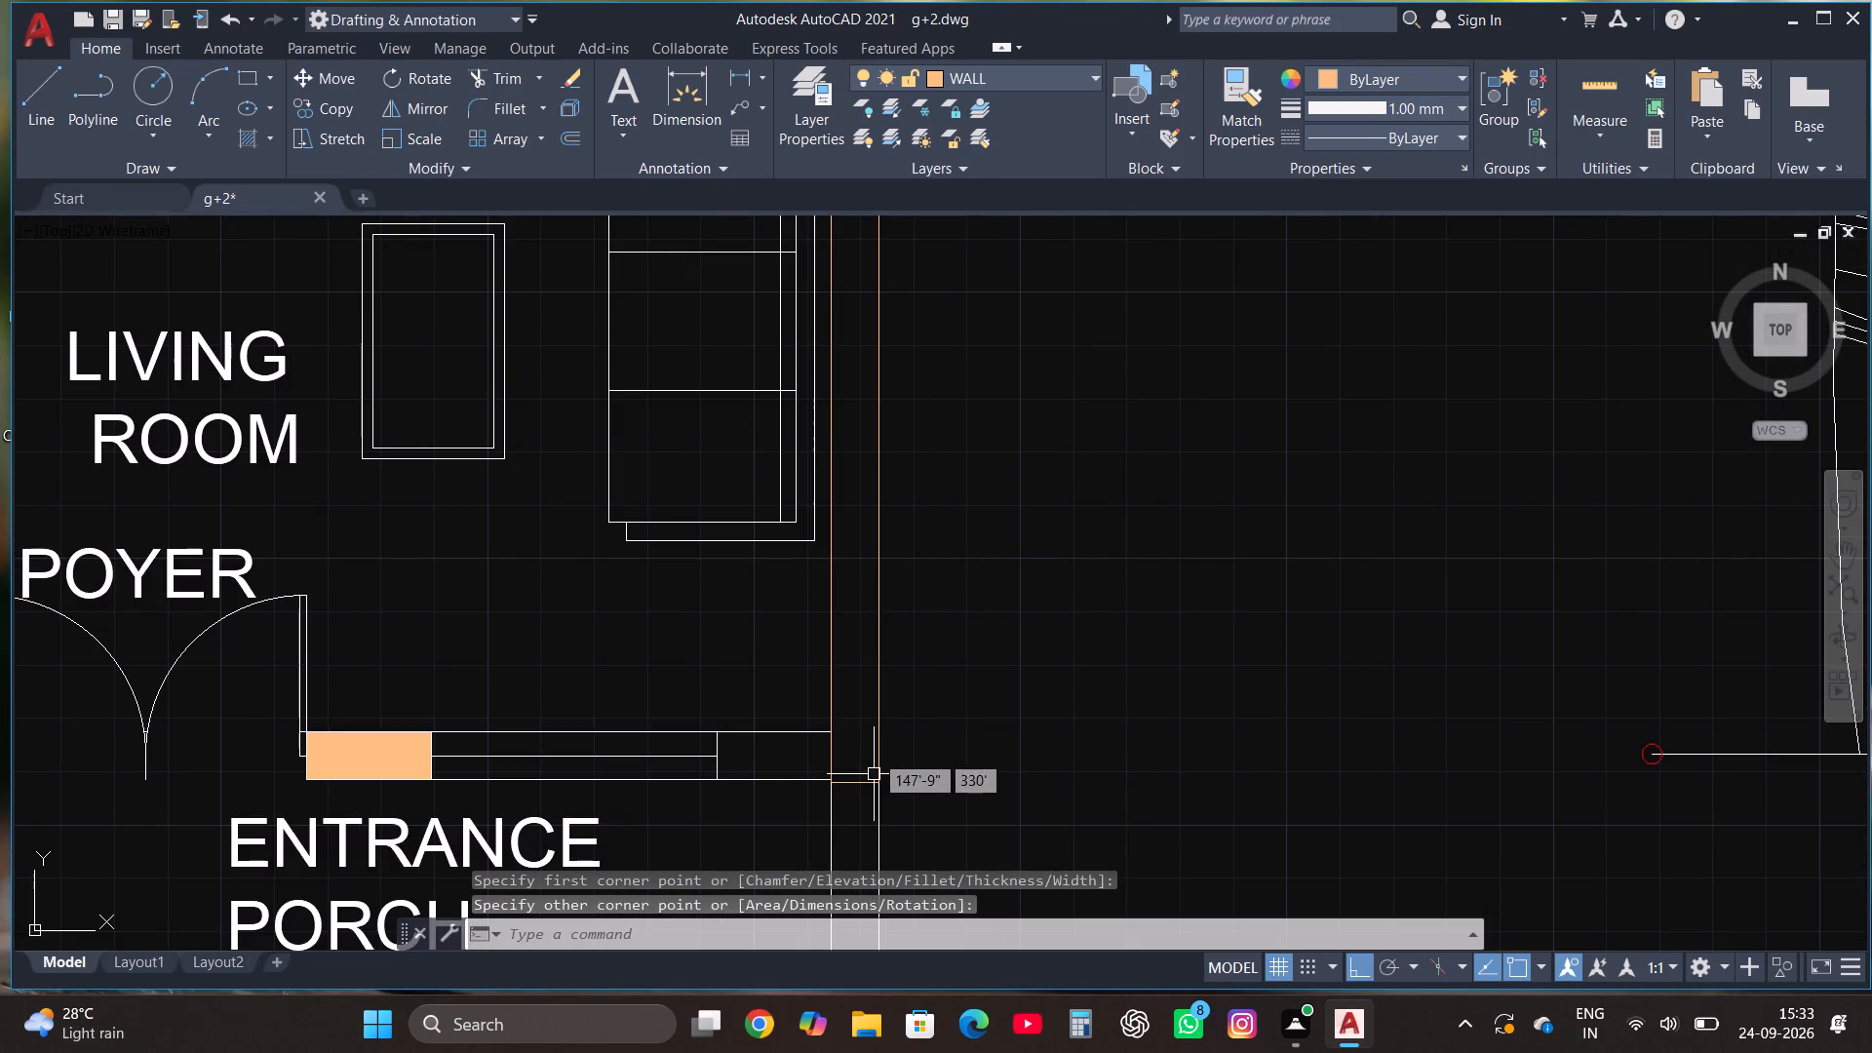
Draw a rectangle over the wall segment between the living room's south window and the east outer wall.
left_click(235, 74)
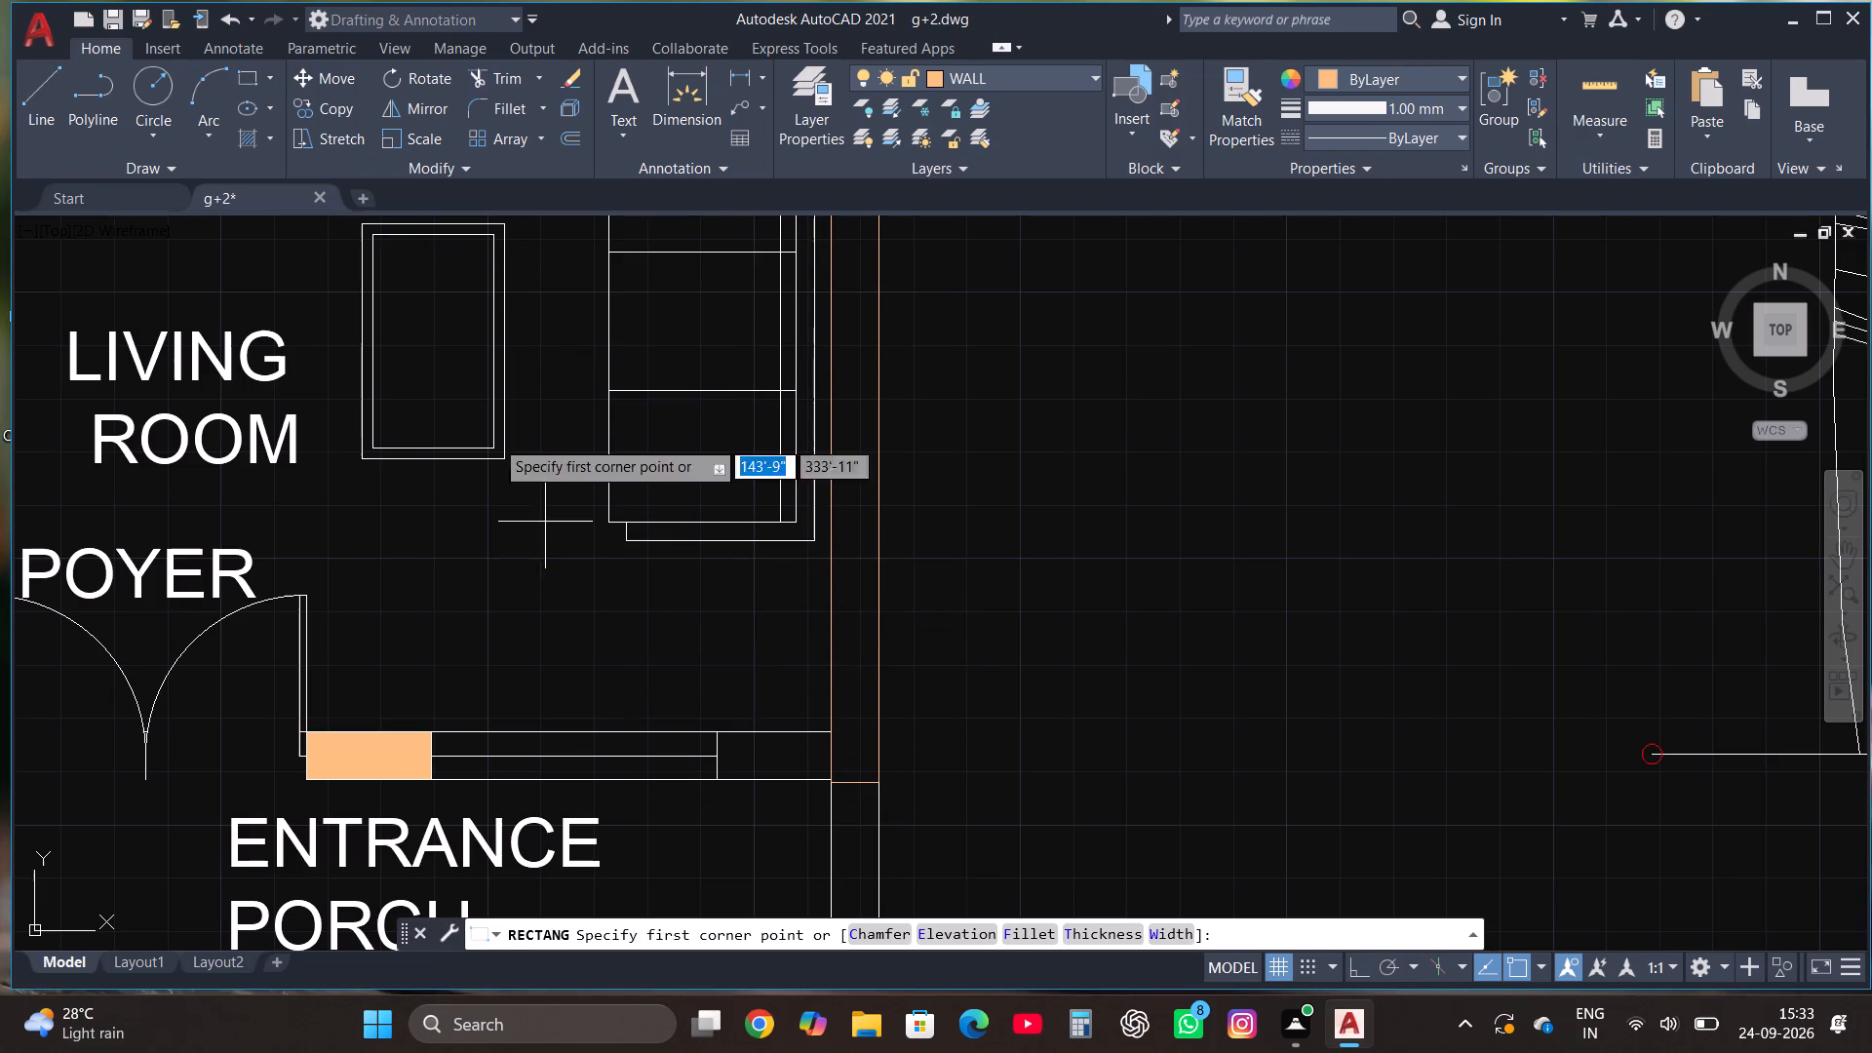
left_click(718, 782)
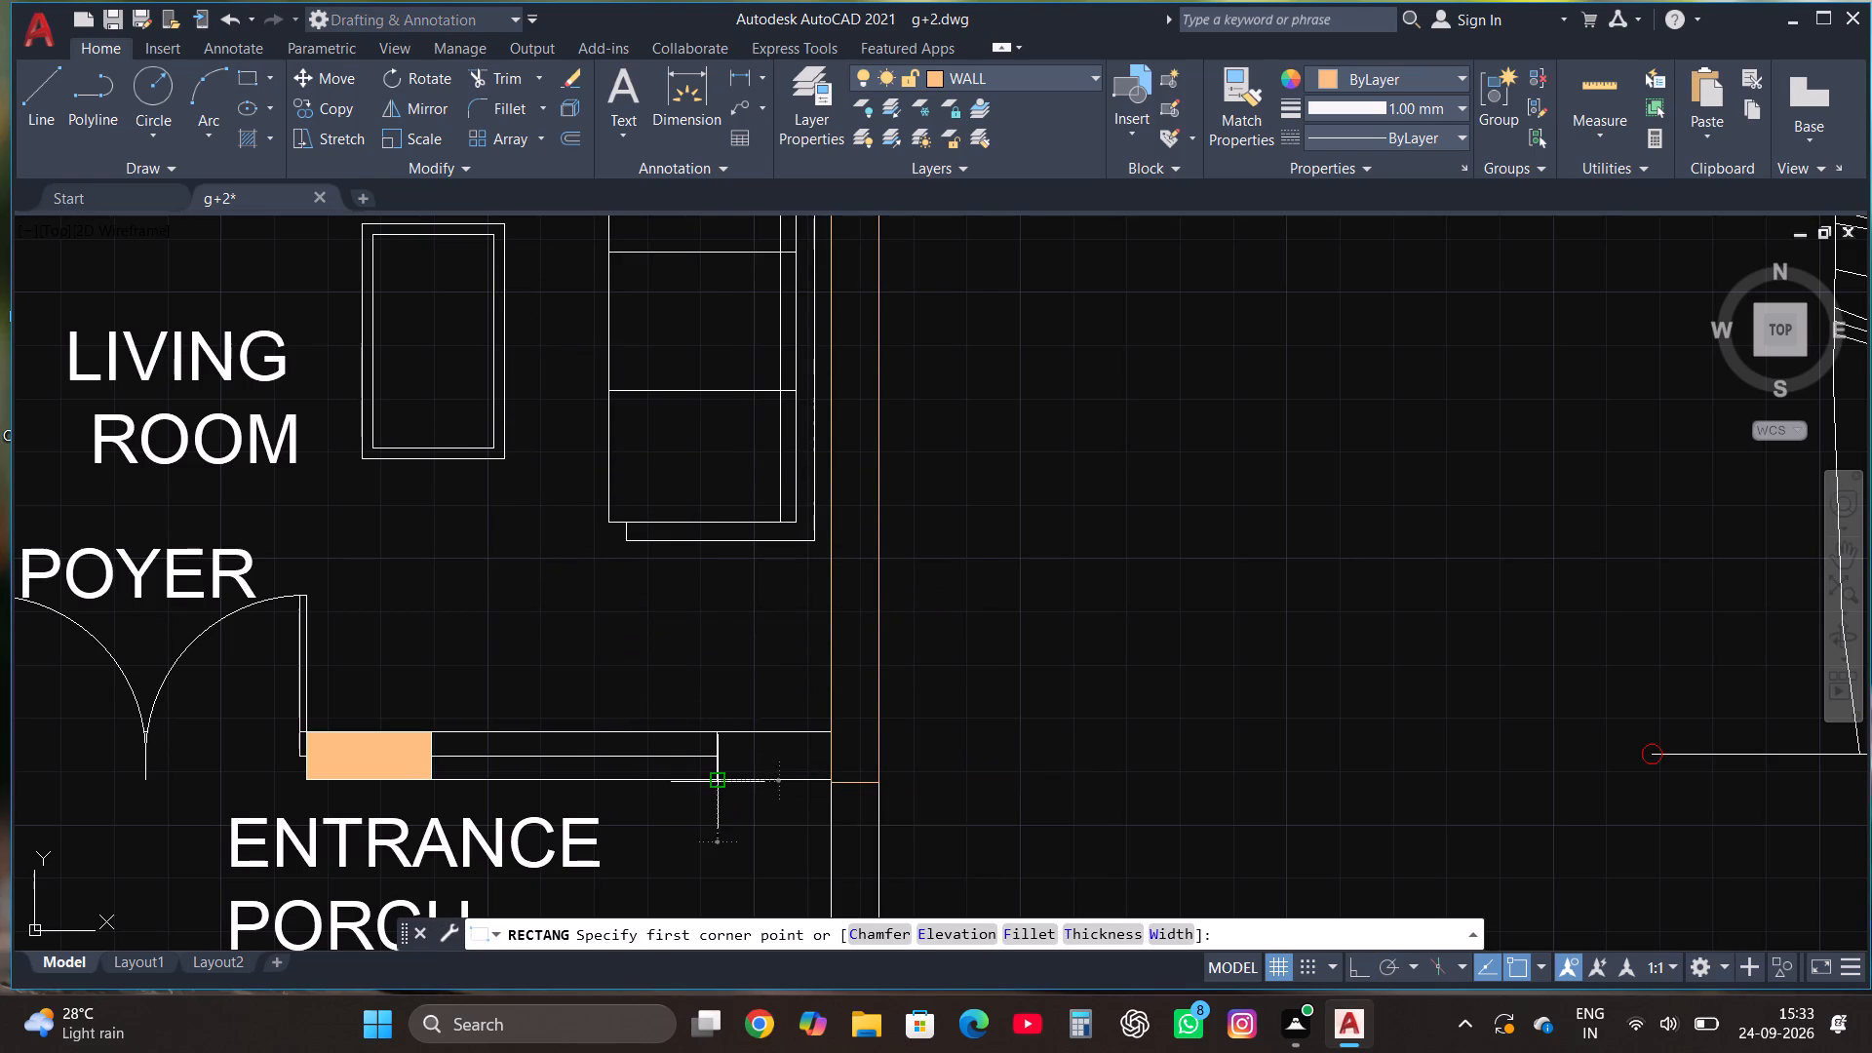
left_click(831, 735)
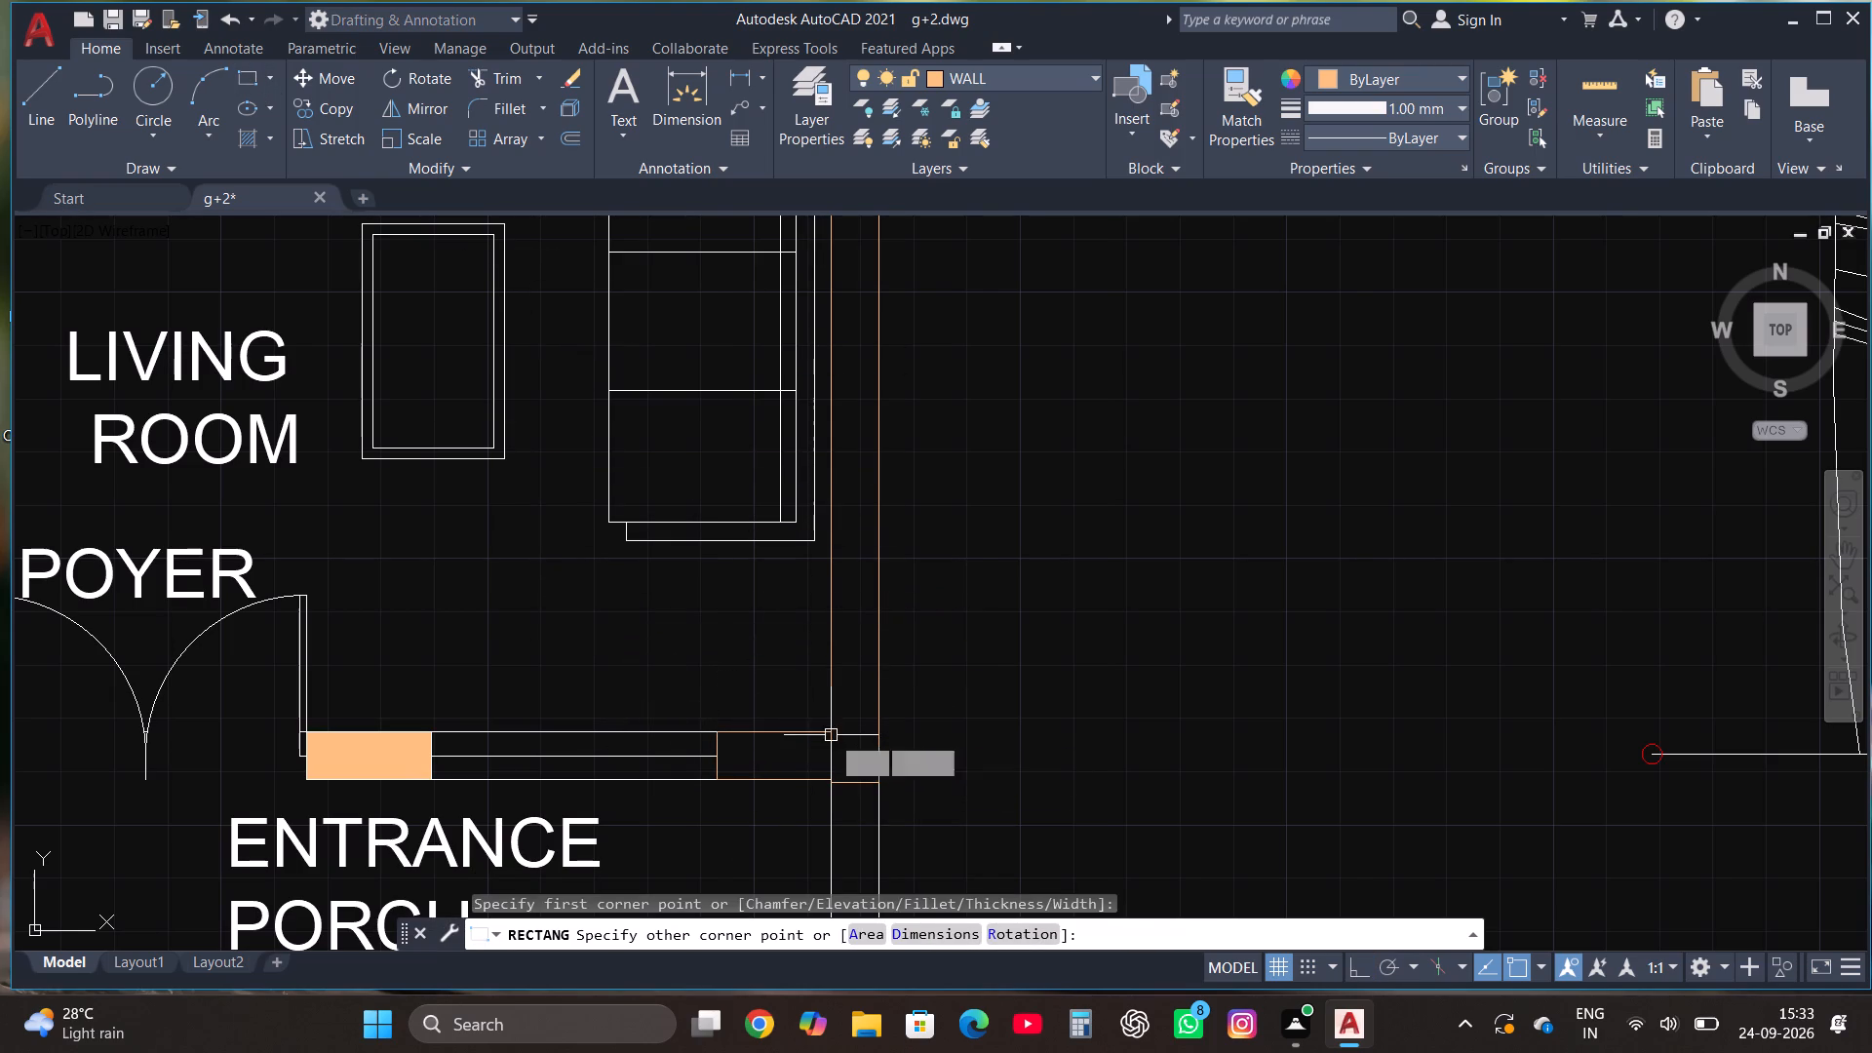
Draw a rectangle about 5'-4" long over the east outer wall beside the entrance porch, from the building's southeast corner to the living room wall.
left_click(247, 75)
scroll(1066, 692, "down", 3)
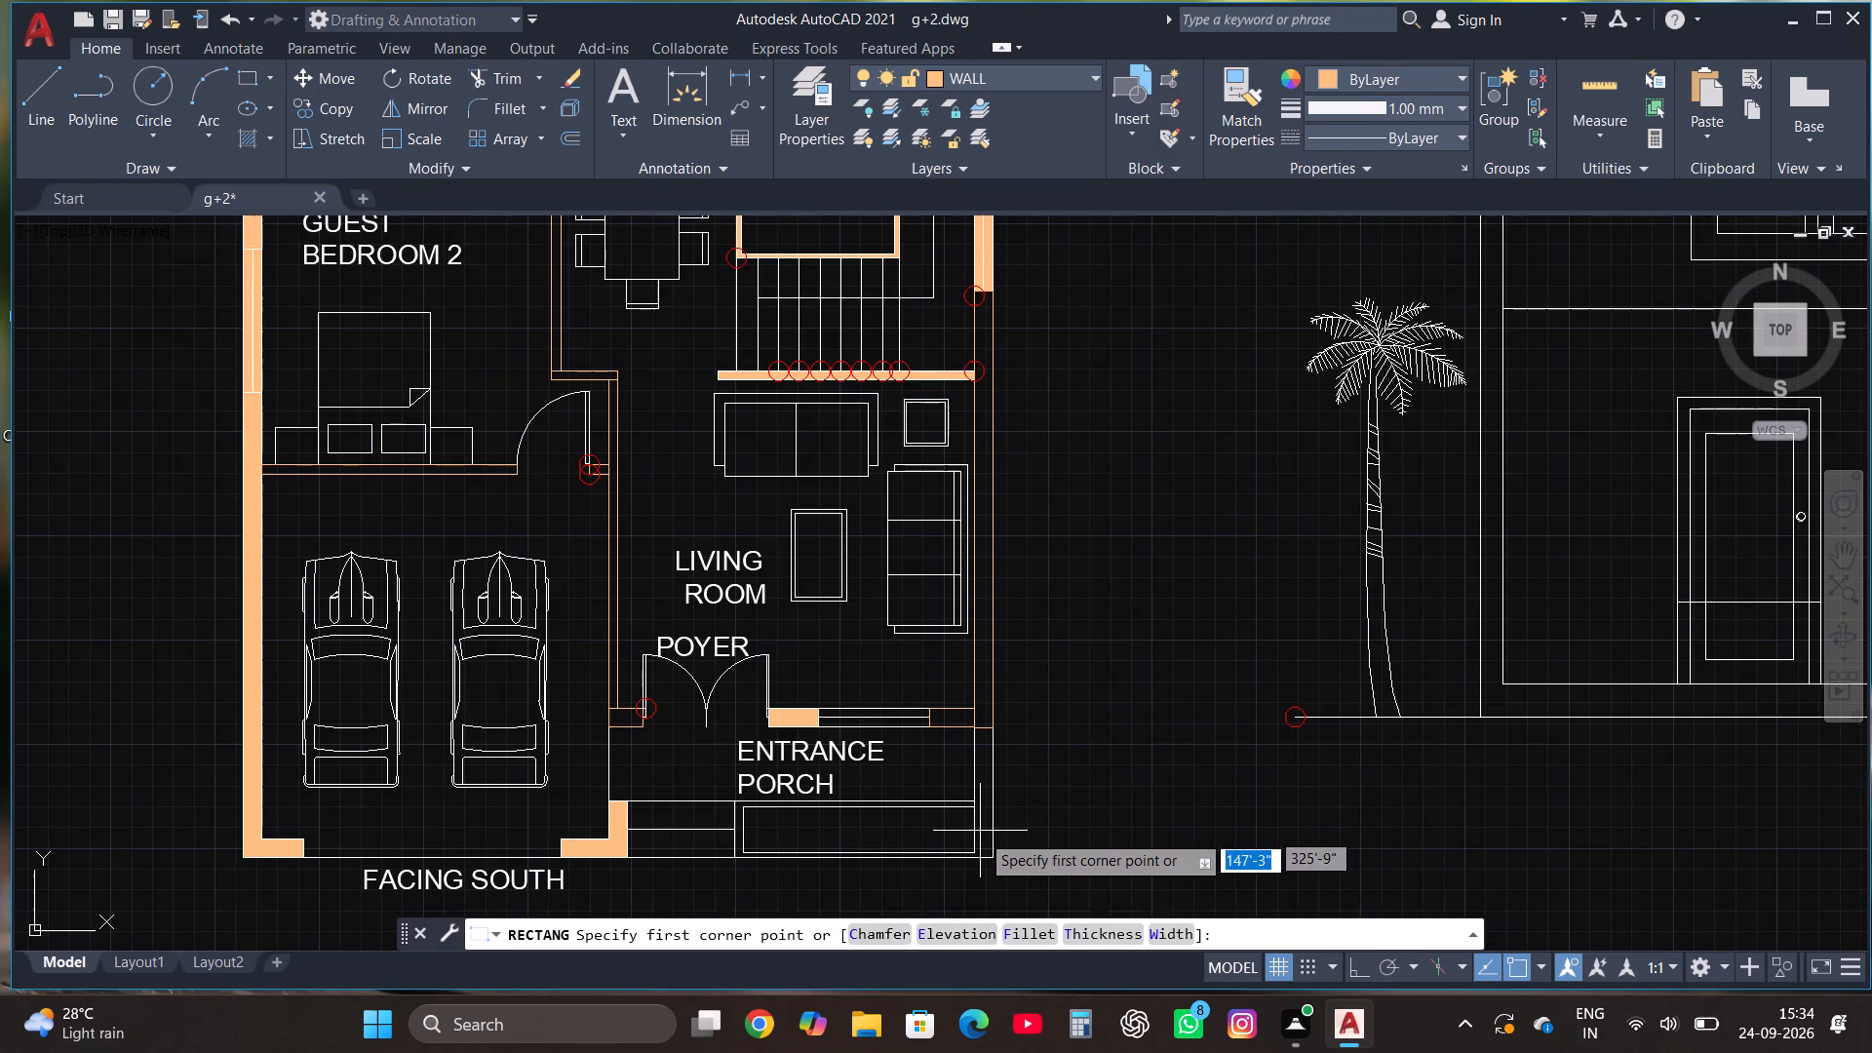
scroll(999, 873, "up", 1)
left_click(988, 850)
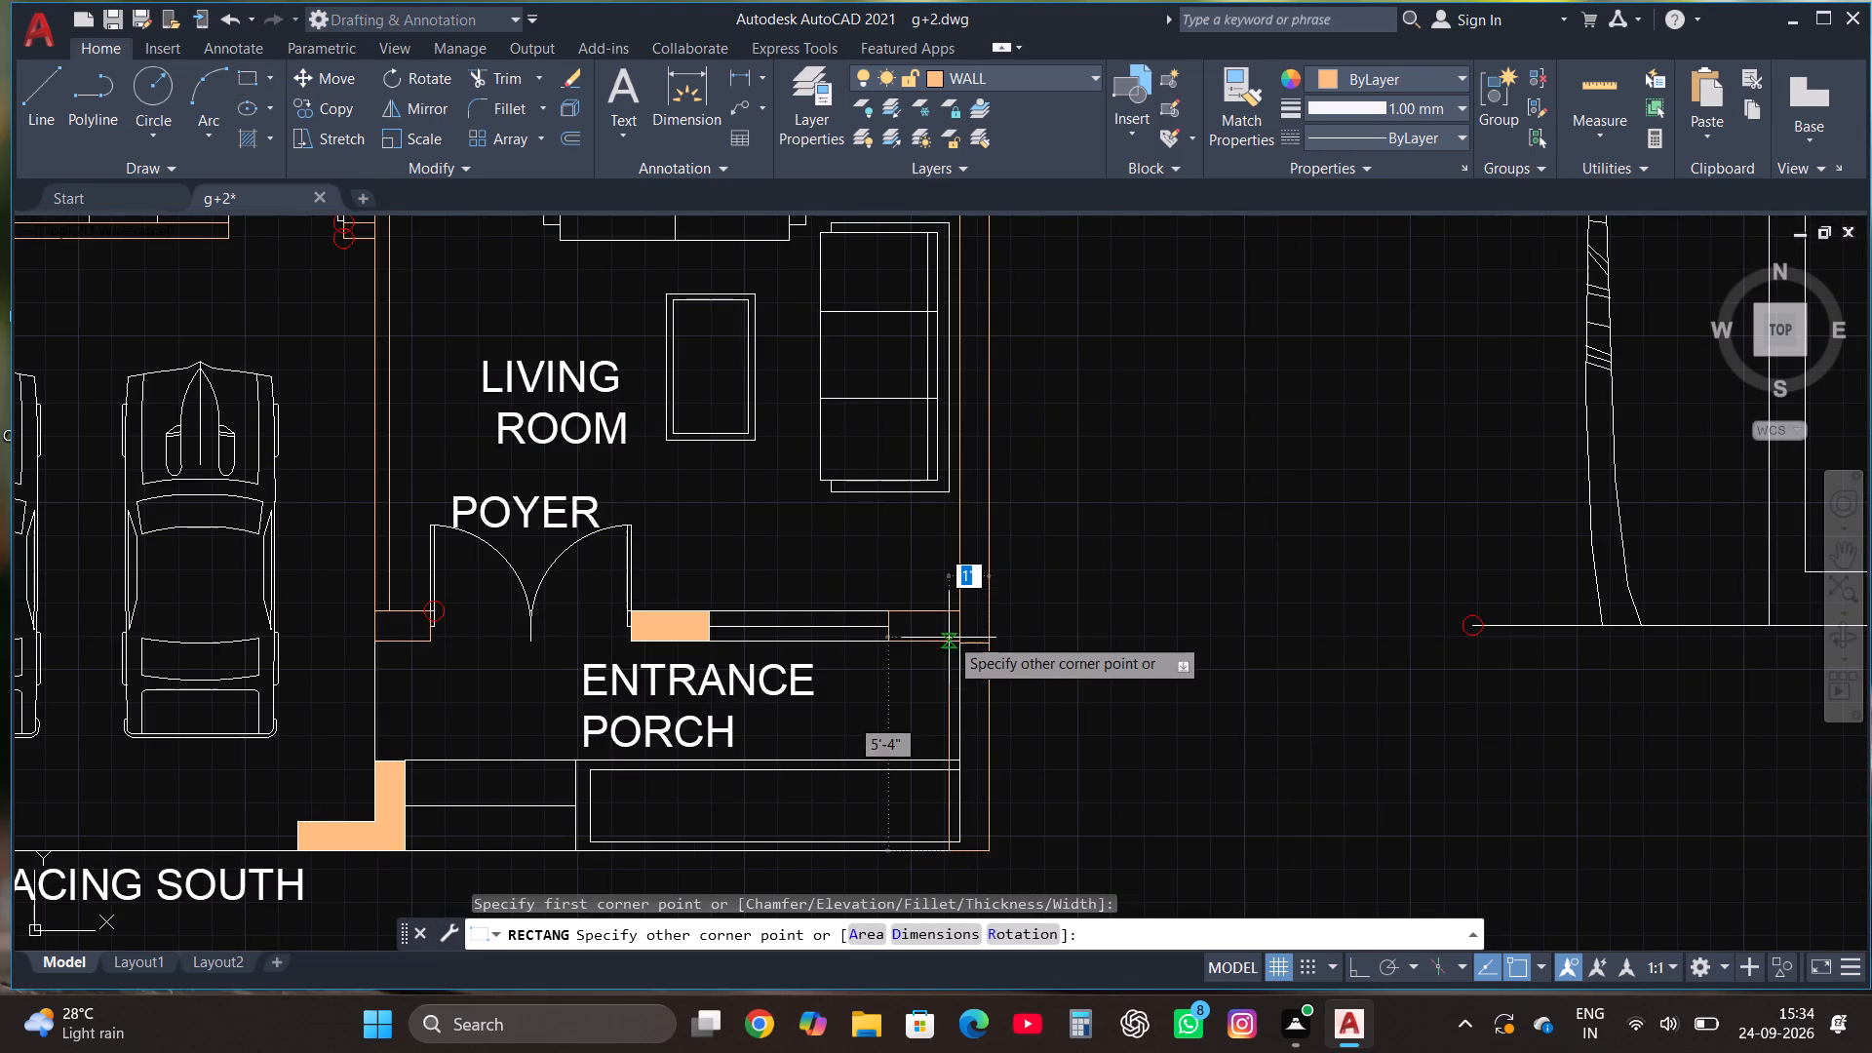
left_click(962, 643)
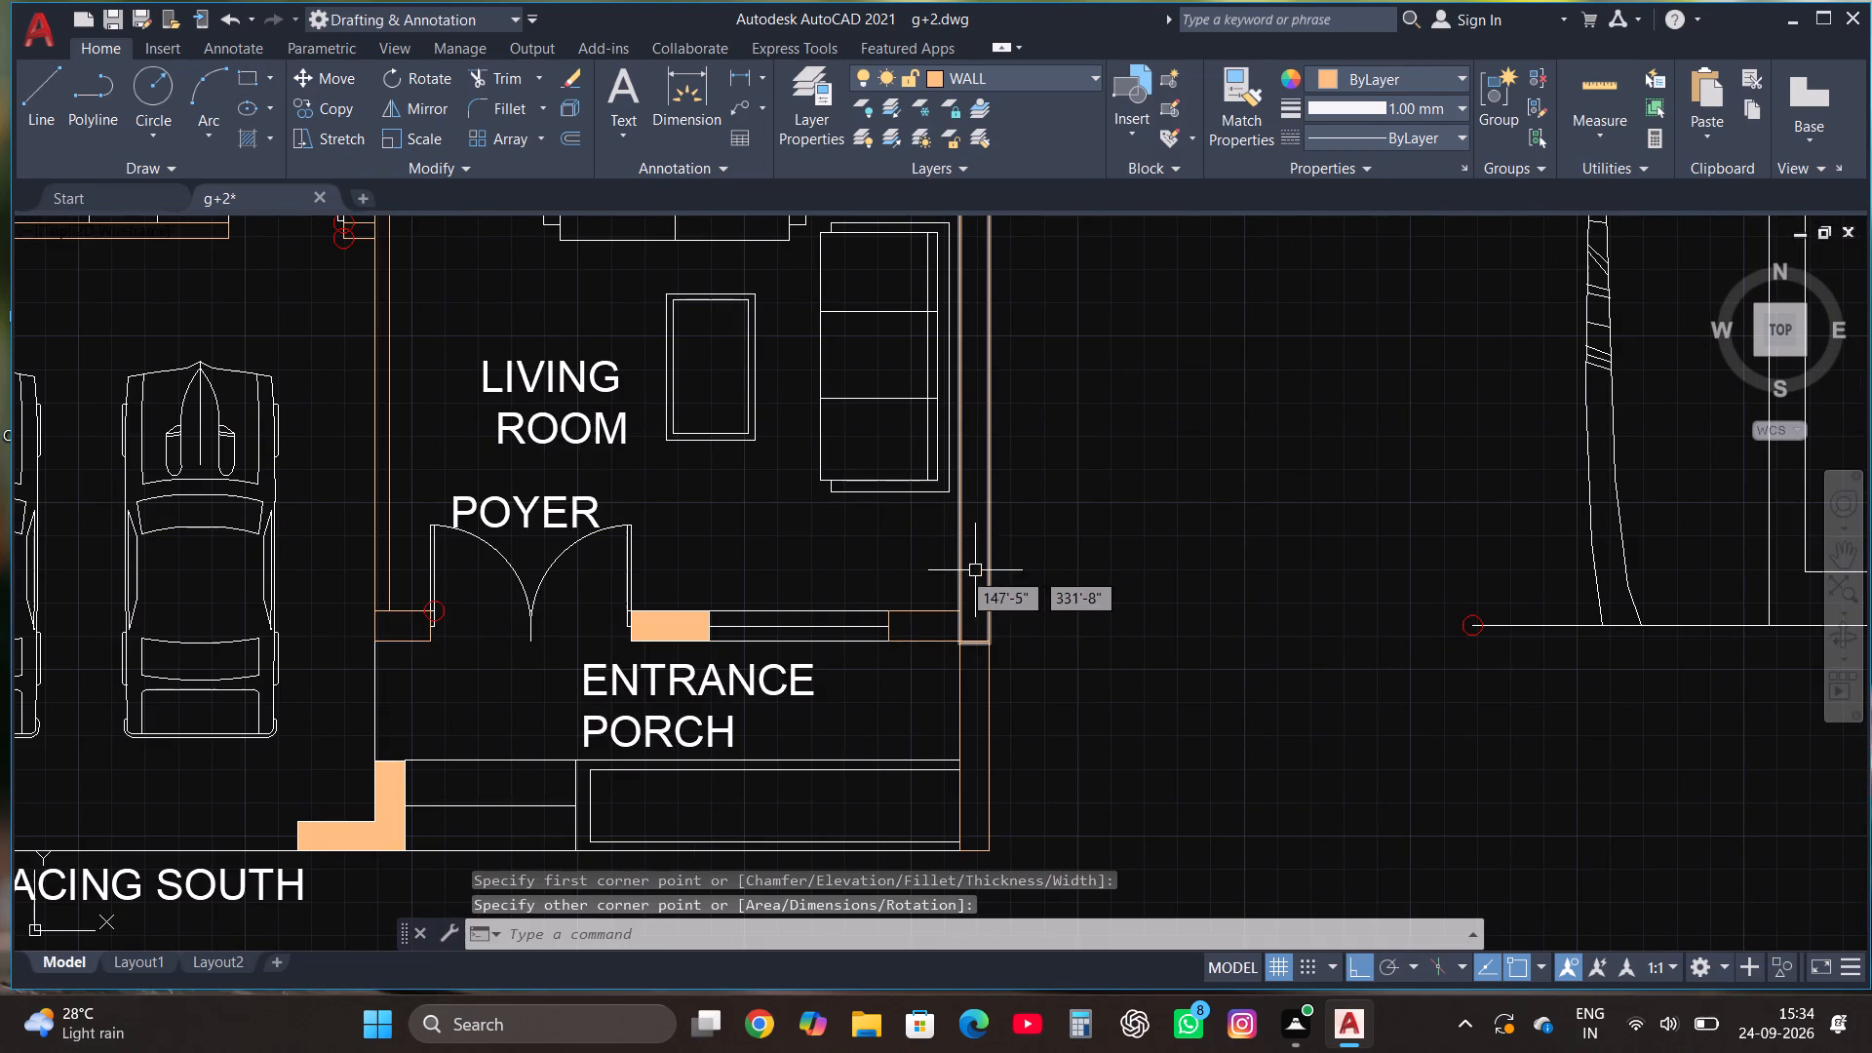
Solid-hatch the east outer wall beside the living room and porch, the wall segment by the south window, and the porch planter's border strip.
scroll(941, 566, "down", 2)
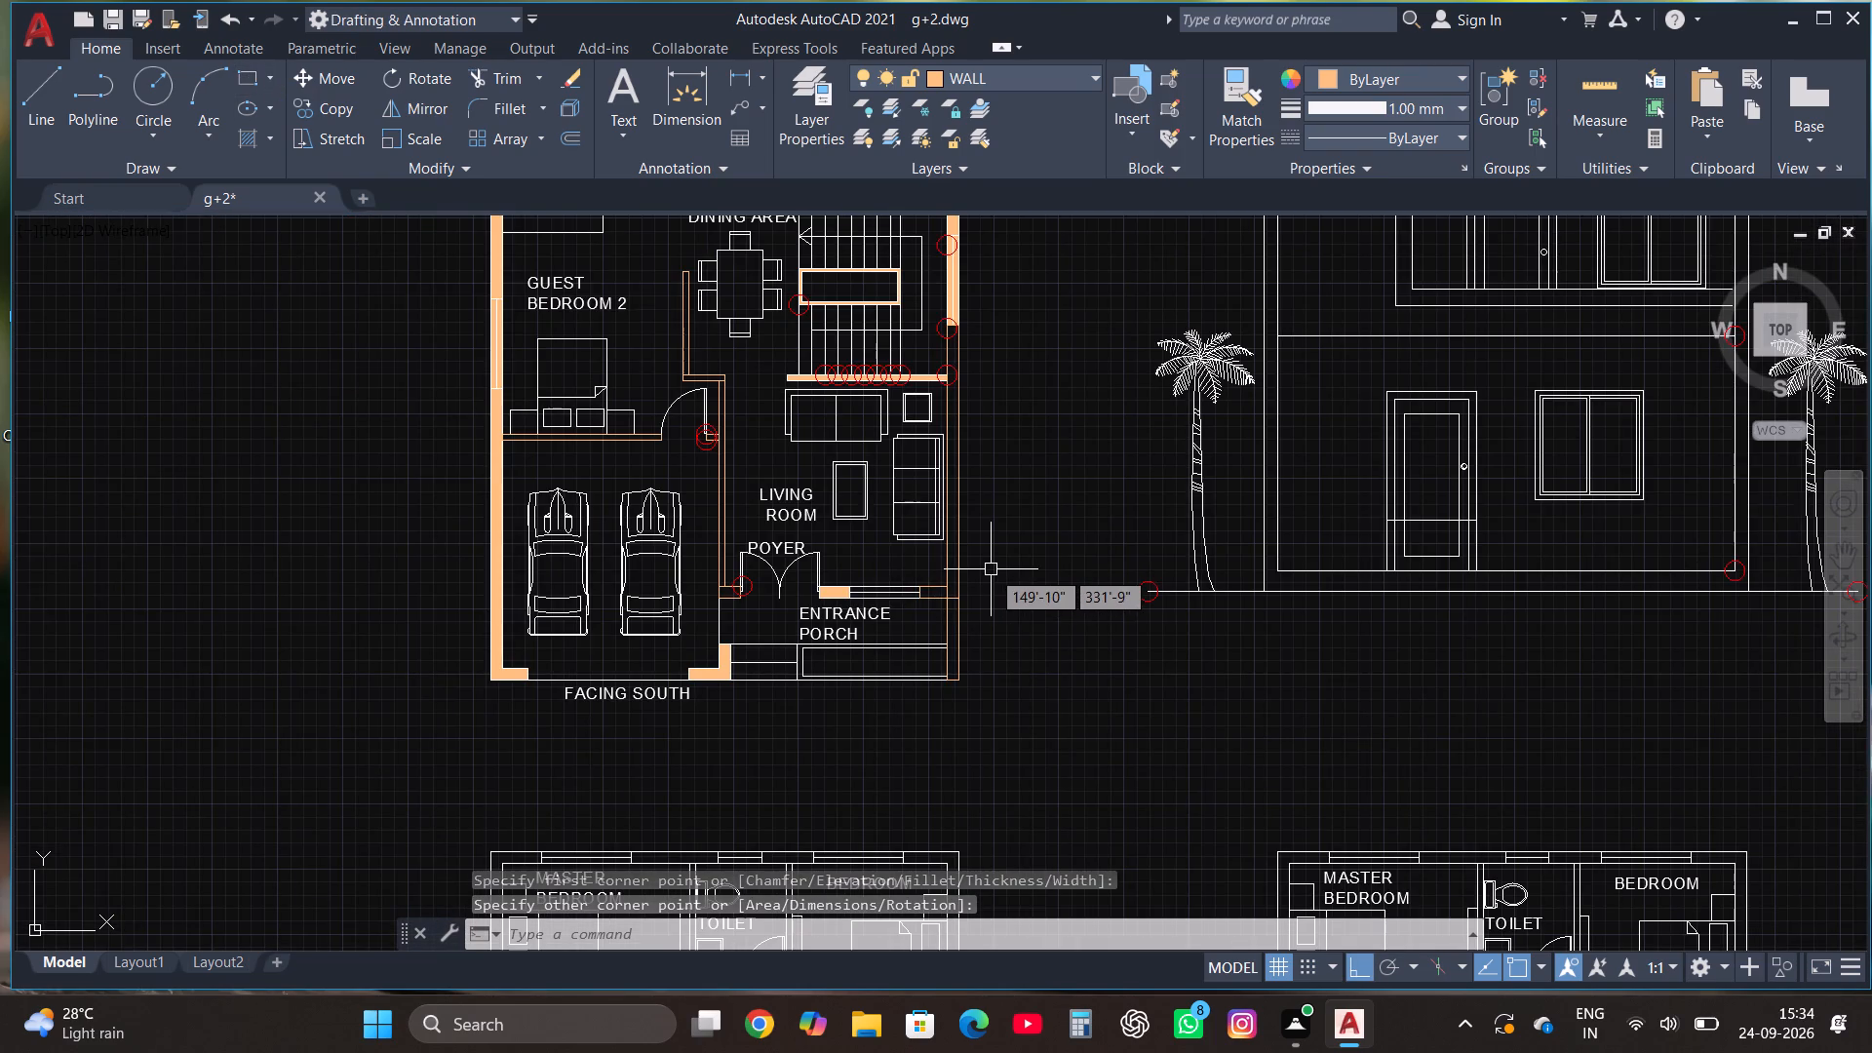
key("h")
key("Return")
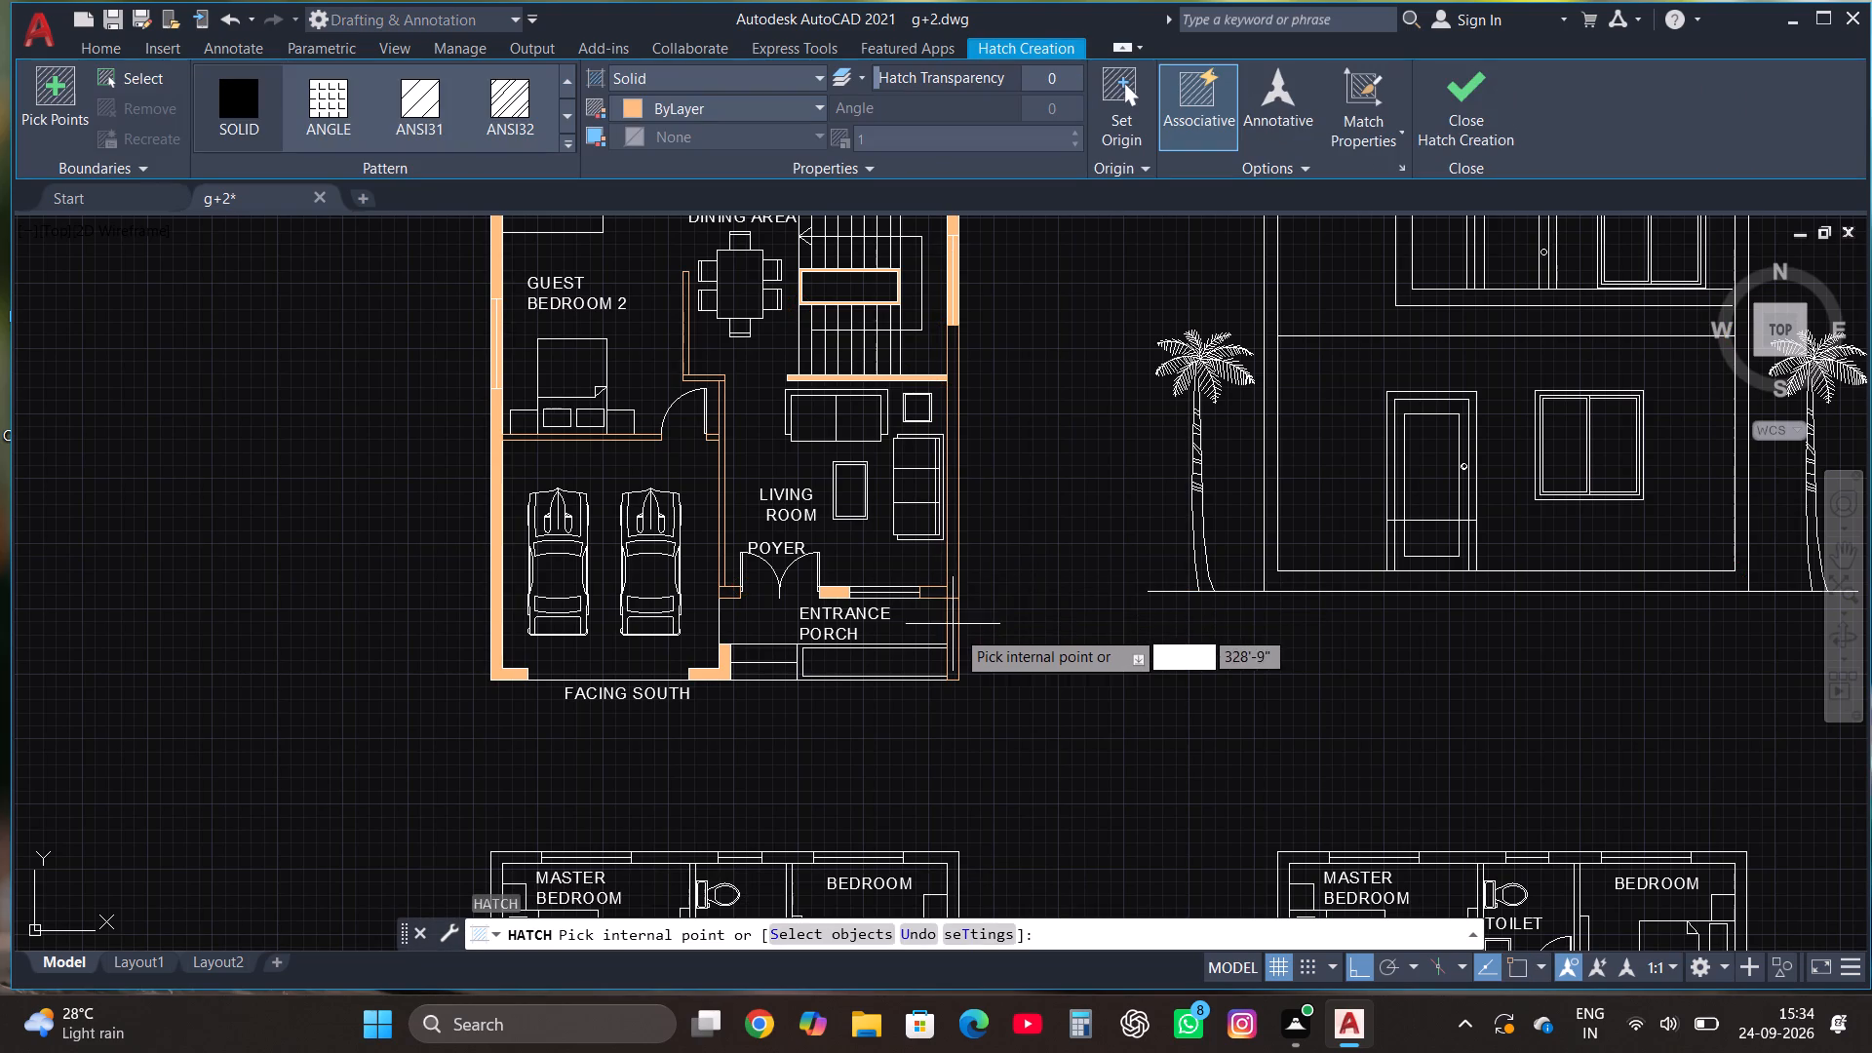
scroll(957, 631, "up", 1)
left_click(951, 628)
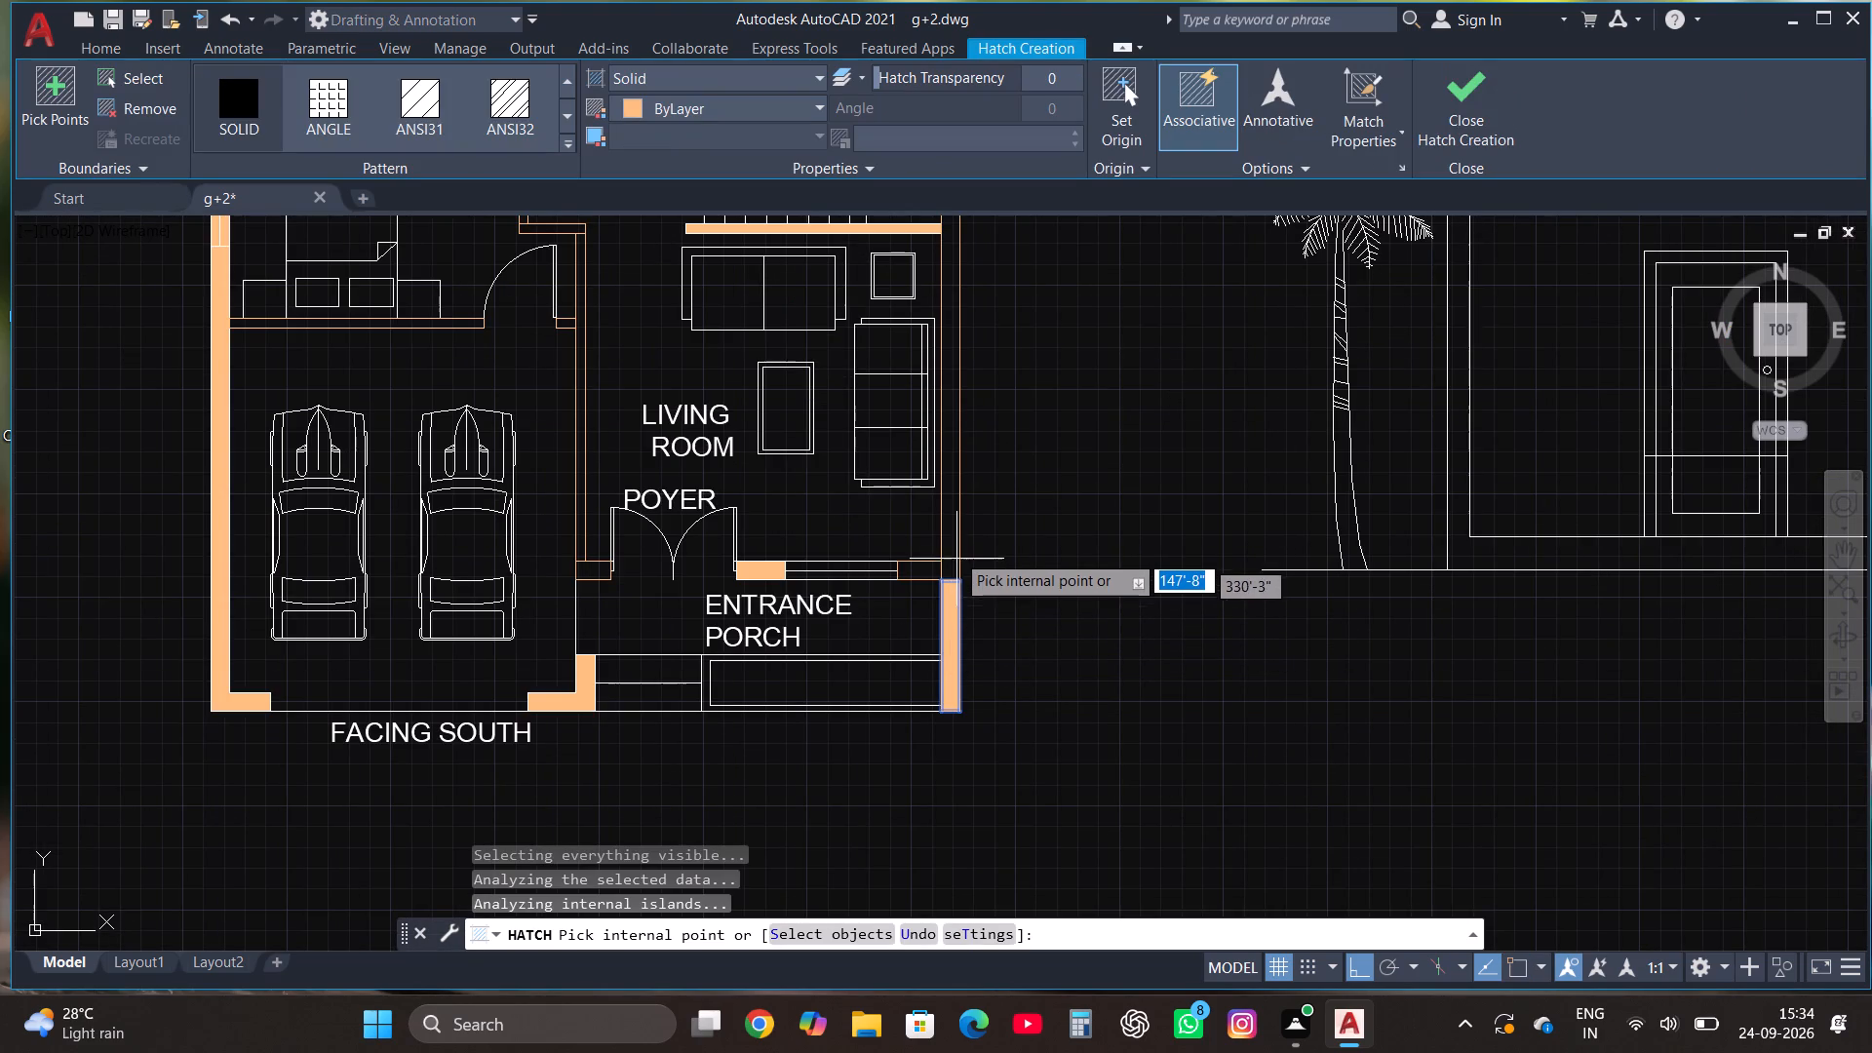
left_click(953, 548)
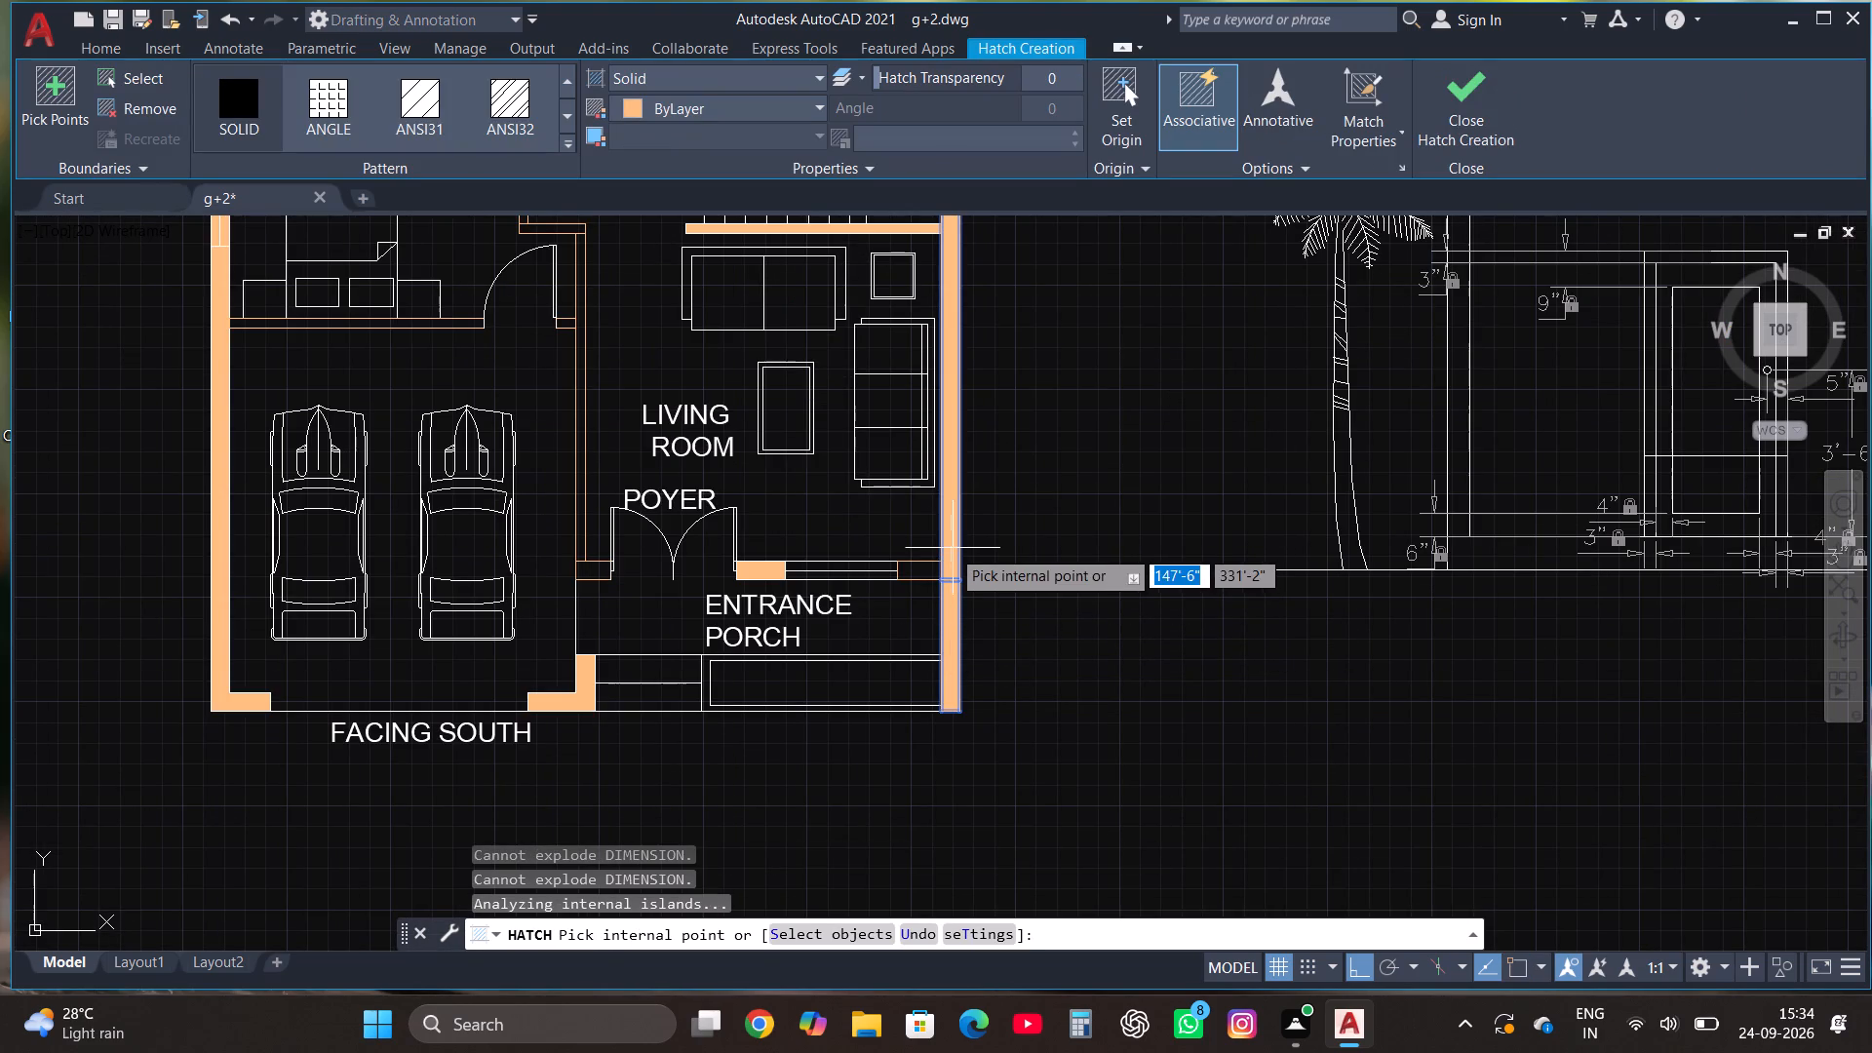
left_click(916, 571)
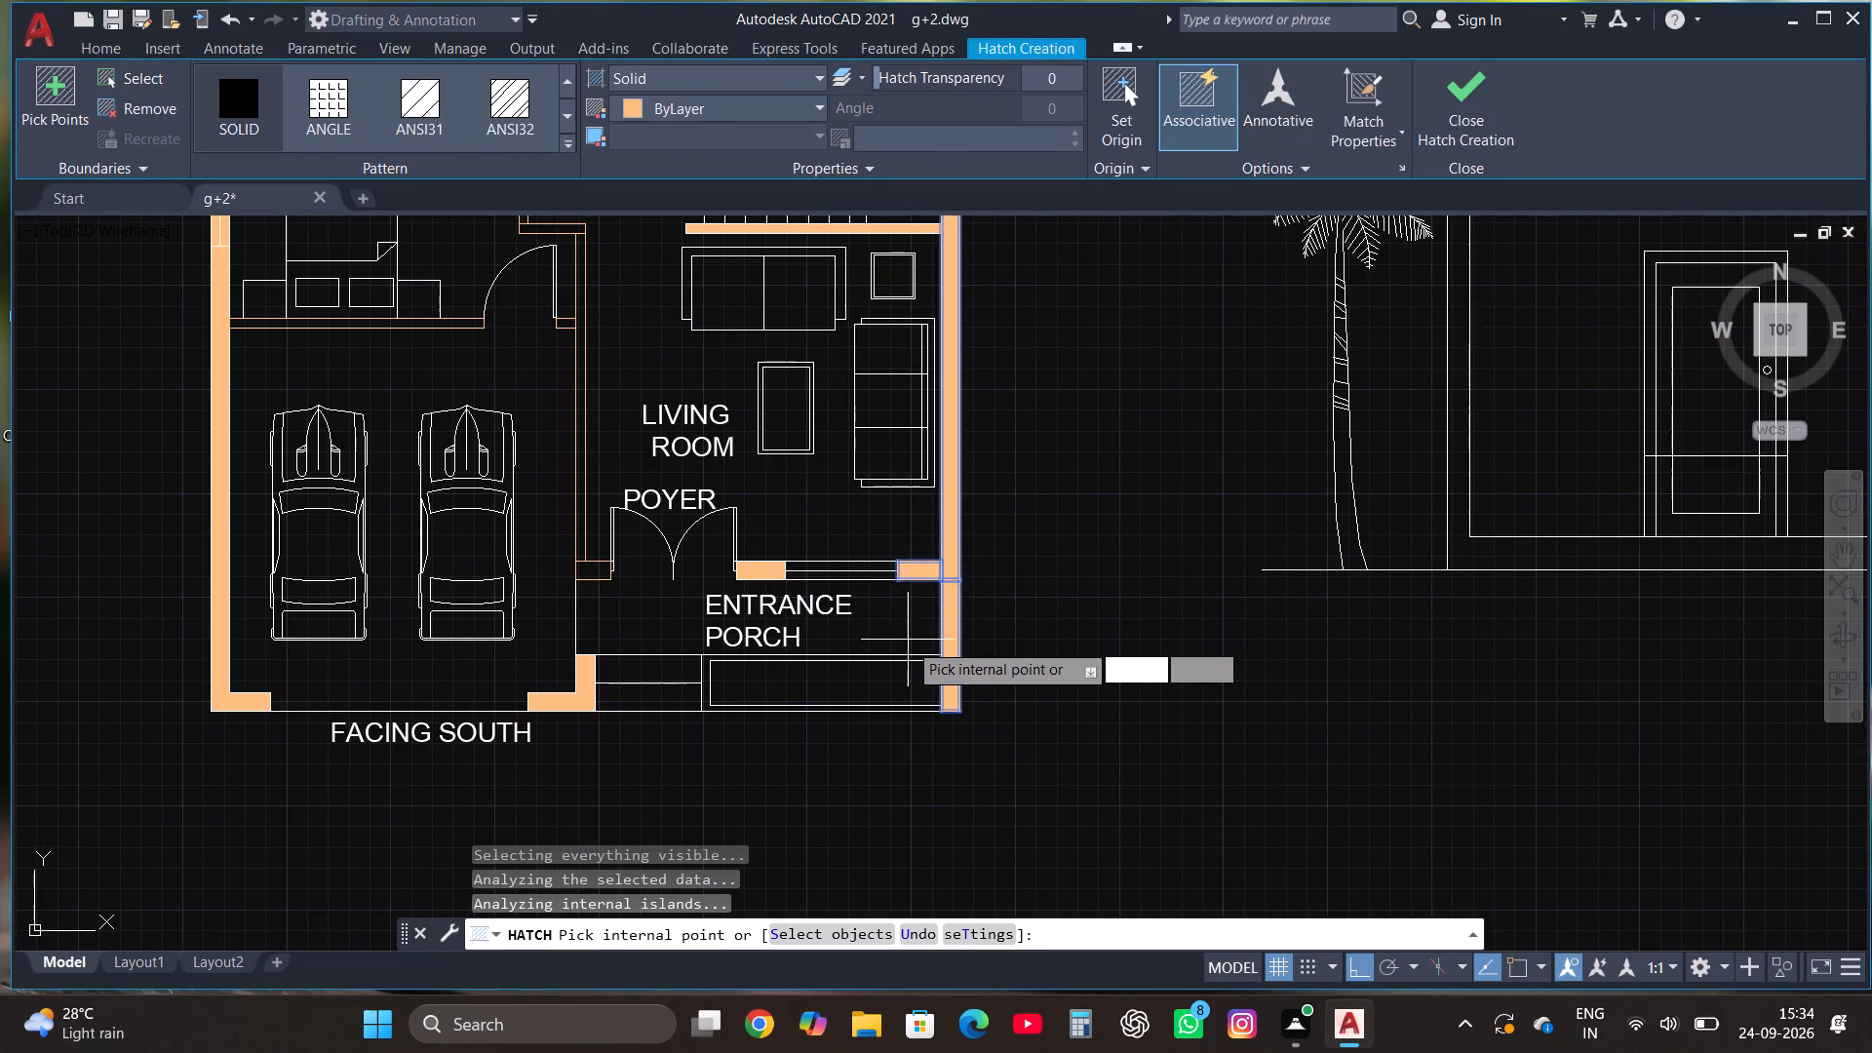
scroll(904, 655, "up", 2)
left_click(891, 667)
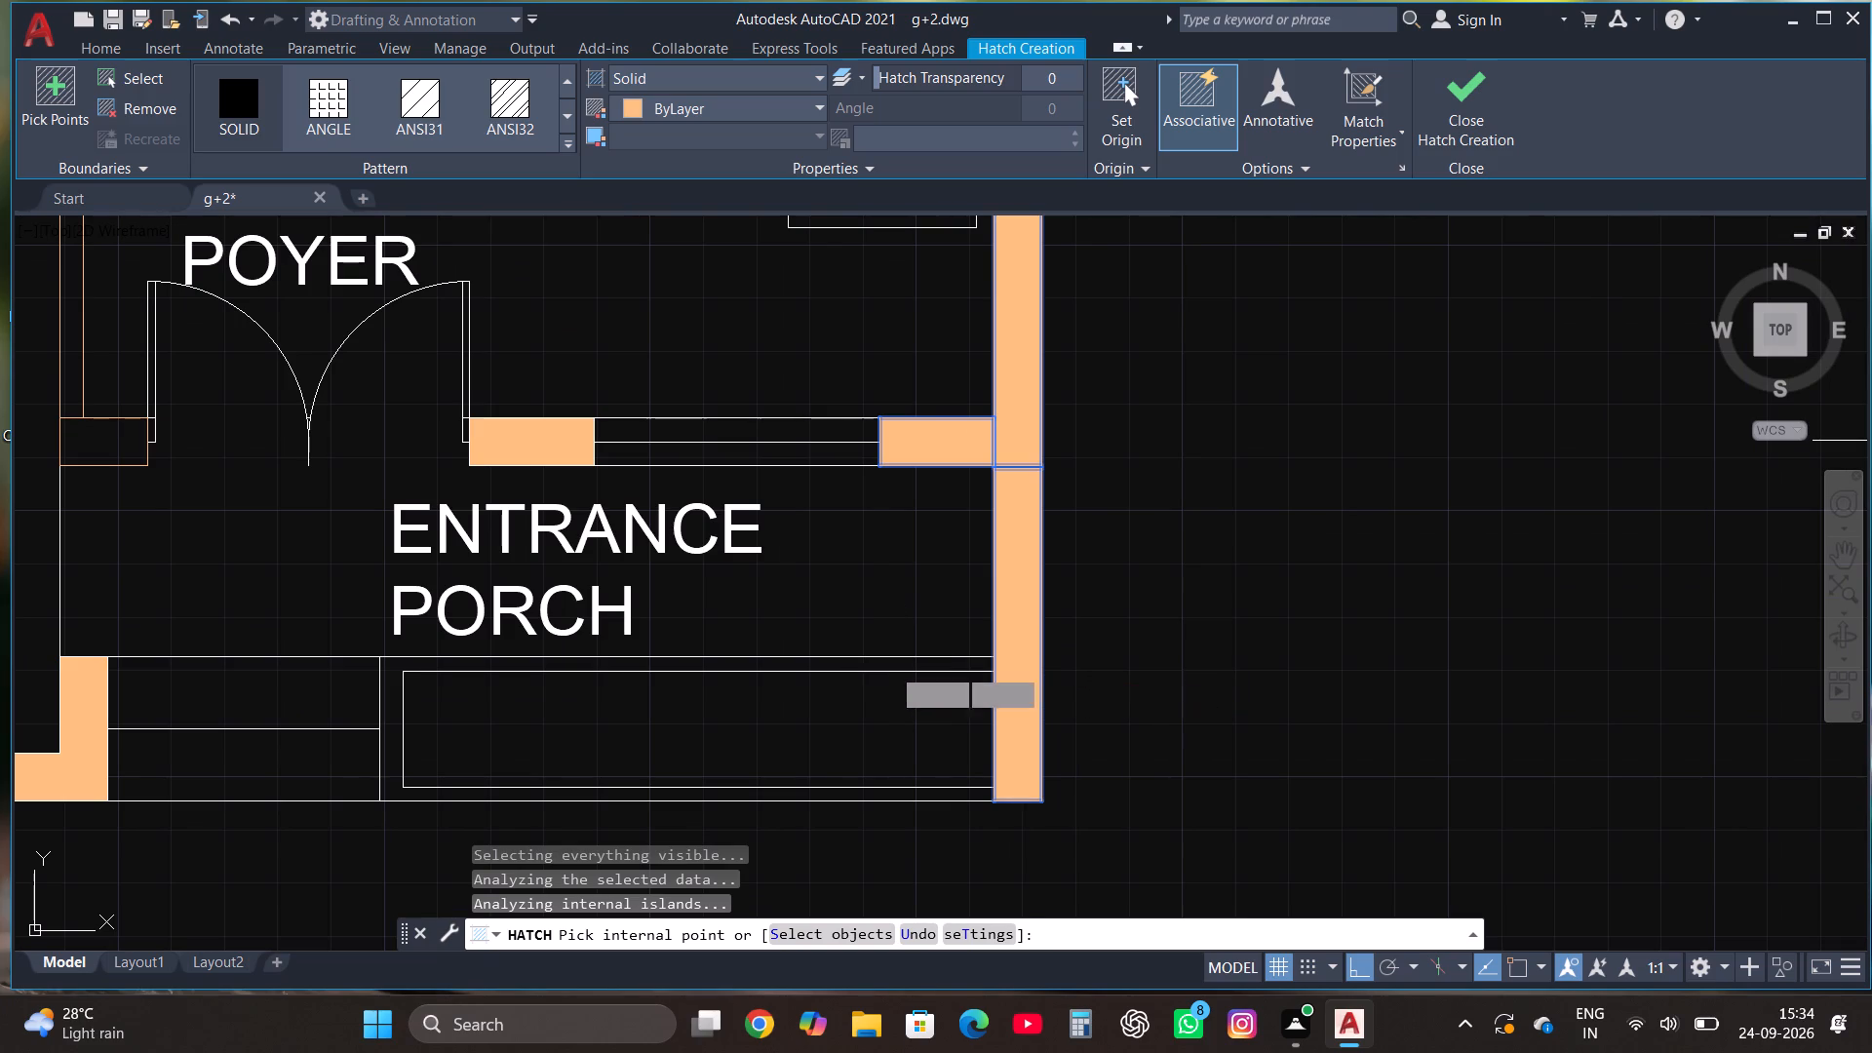
Solid-hatch the short wall west of the foyer's double door and the wall between the living room and car parking.
scroll(891, 667, "down", 3)
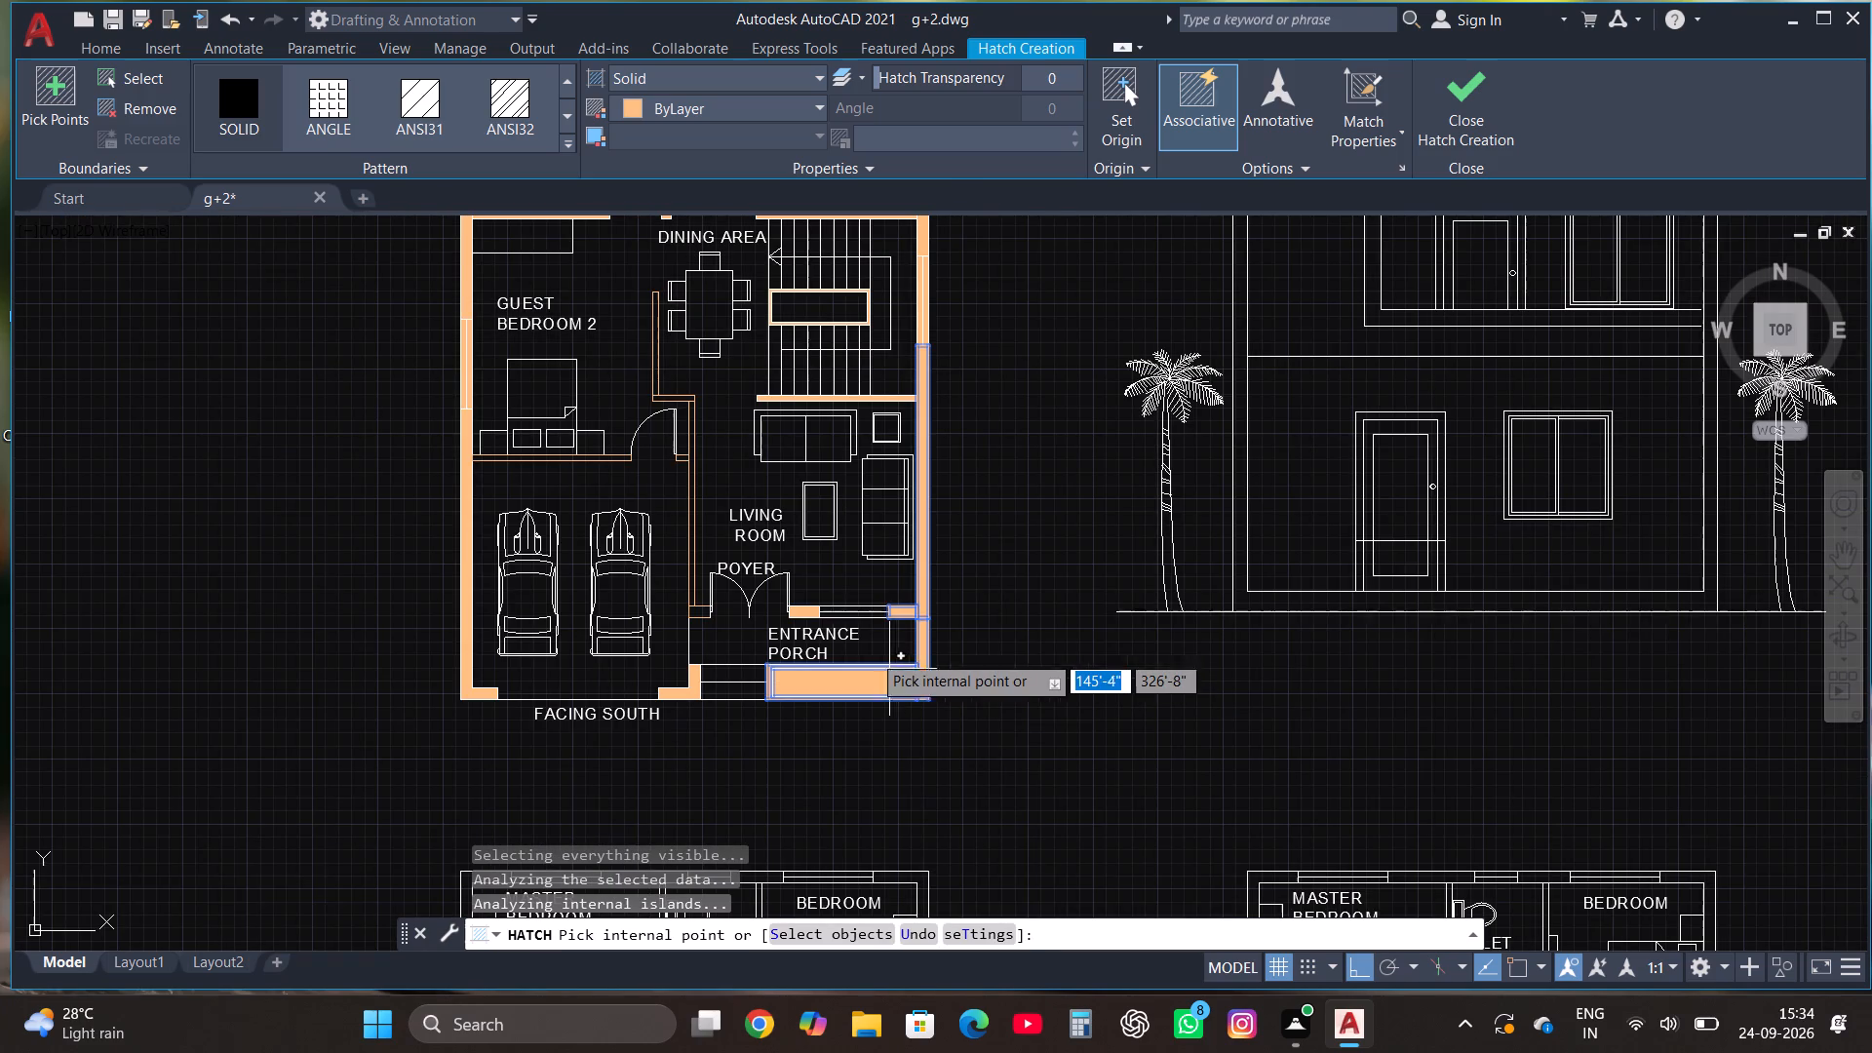
scroll(714, 603, "up", 2)
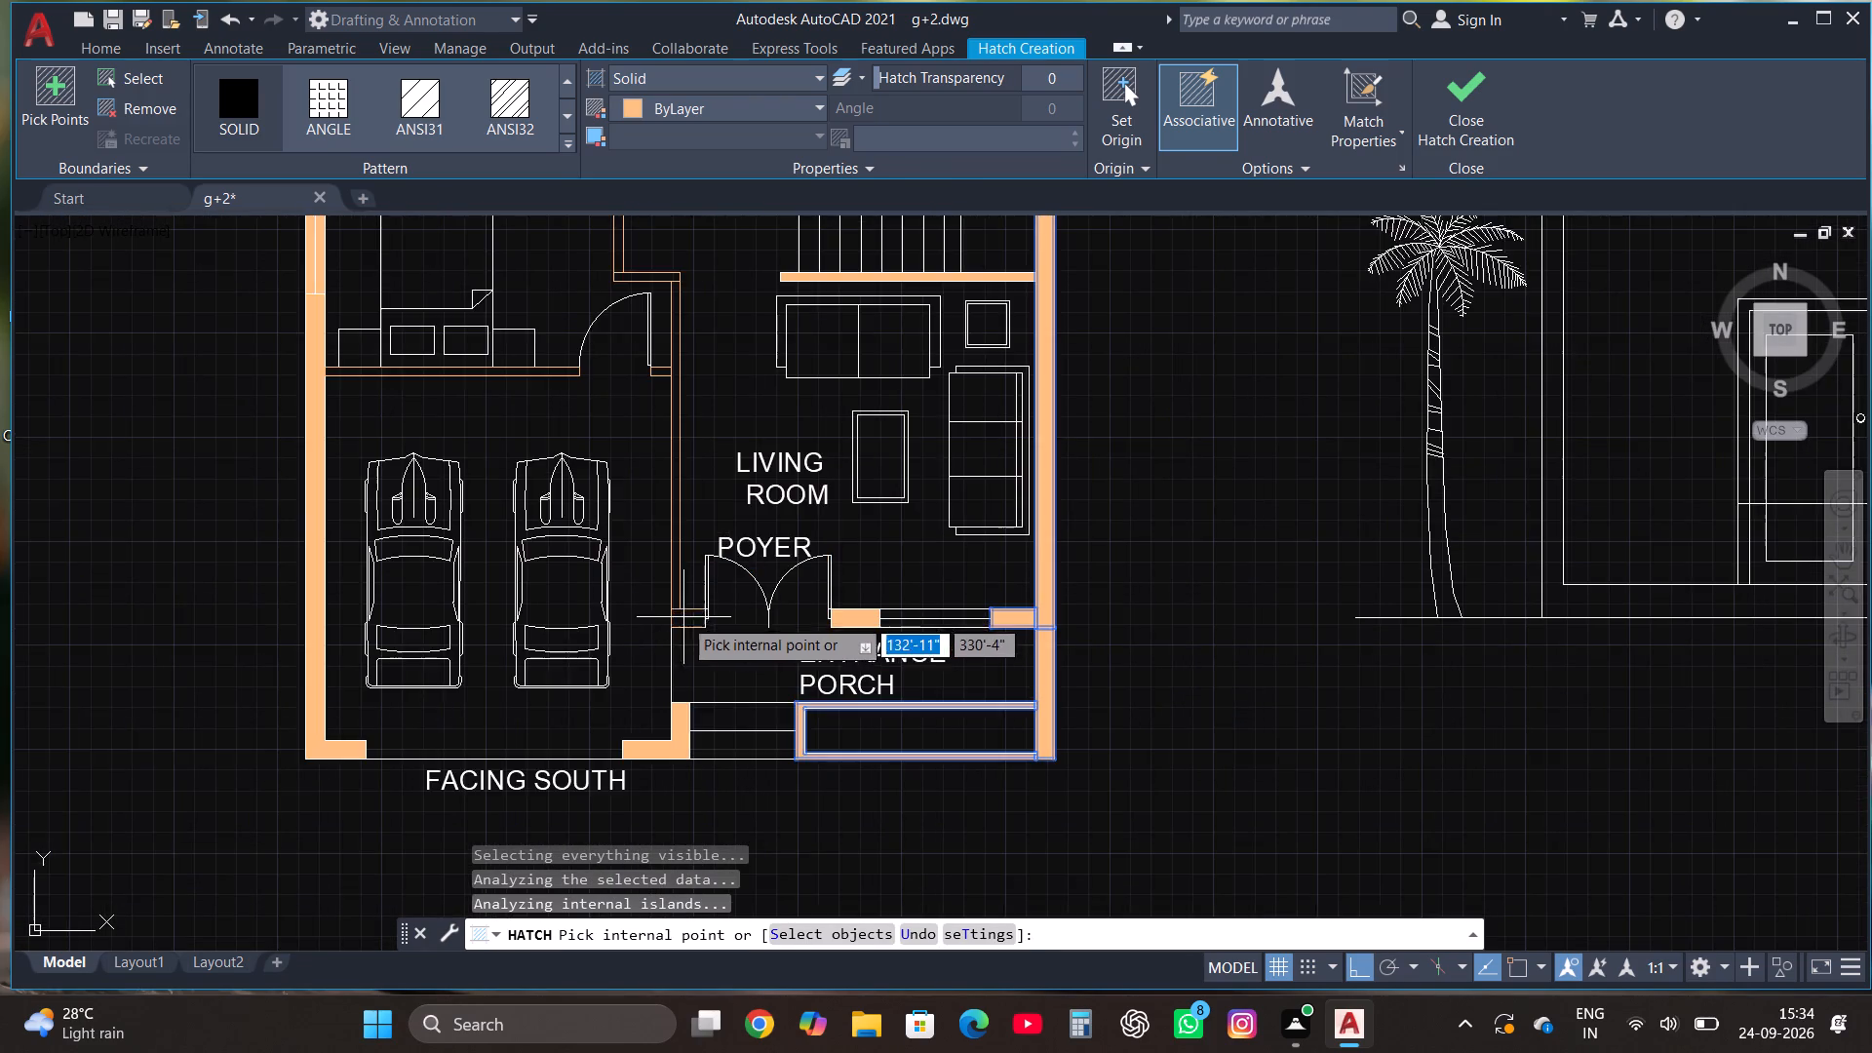
scroll(682, 617, "up", 2)
left_click(682, 617)
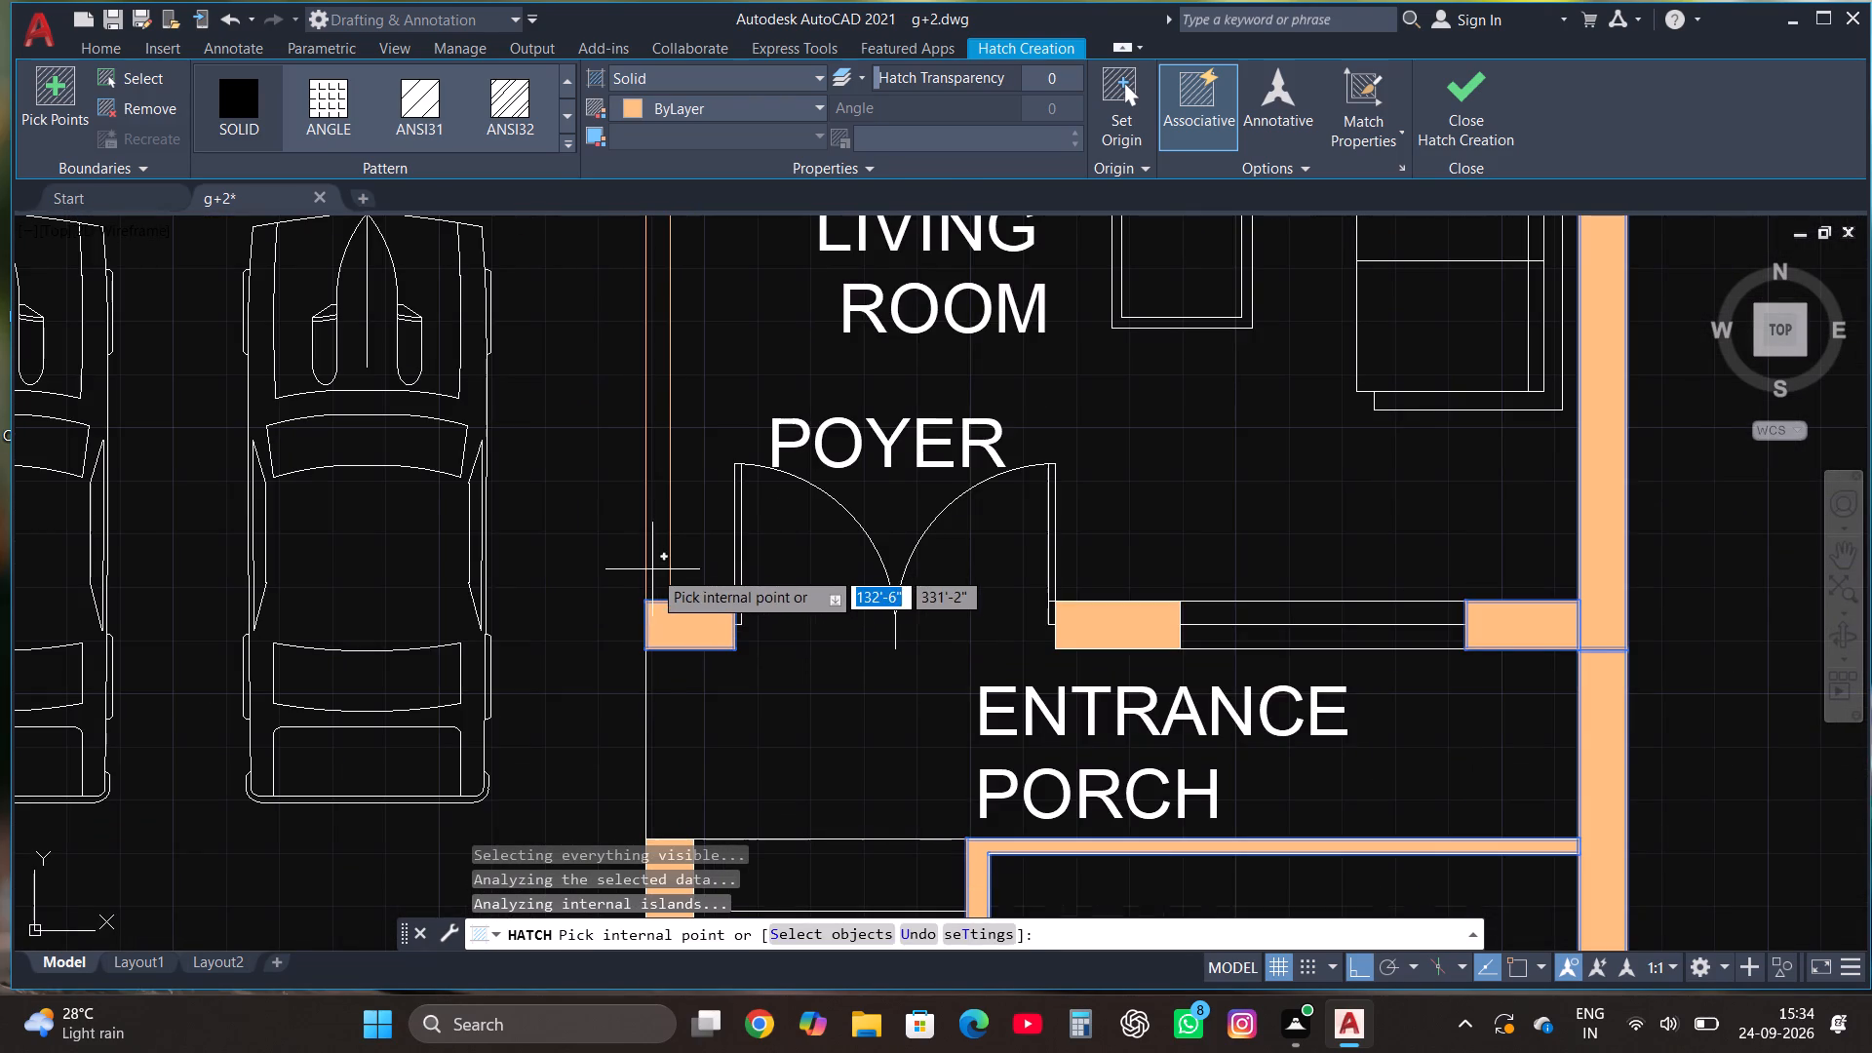
left_click(652, 569)
Solid-hatch the wall between guest bedroom 2 and the car parking, from the west outer wall to the door opening.
scroll(678, 687, "down", 4)
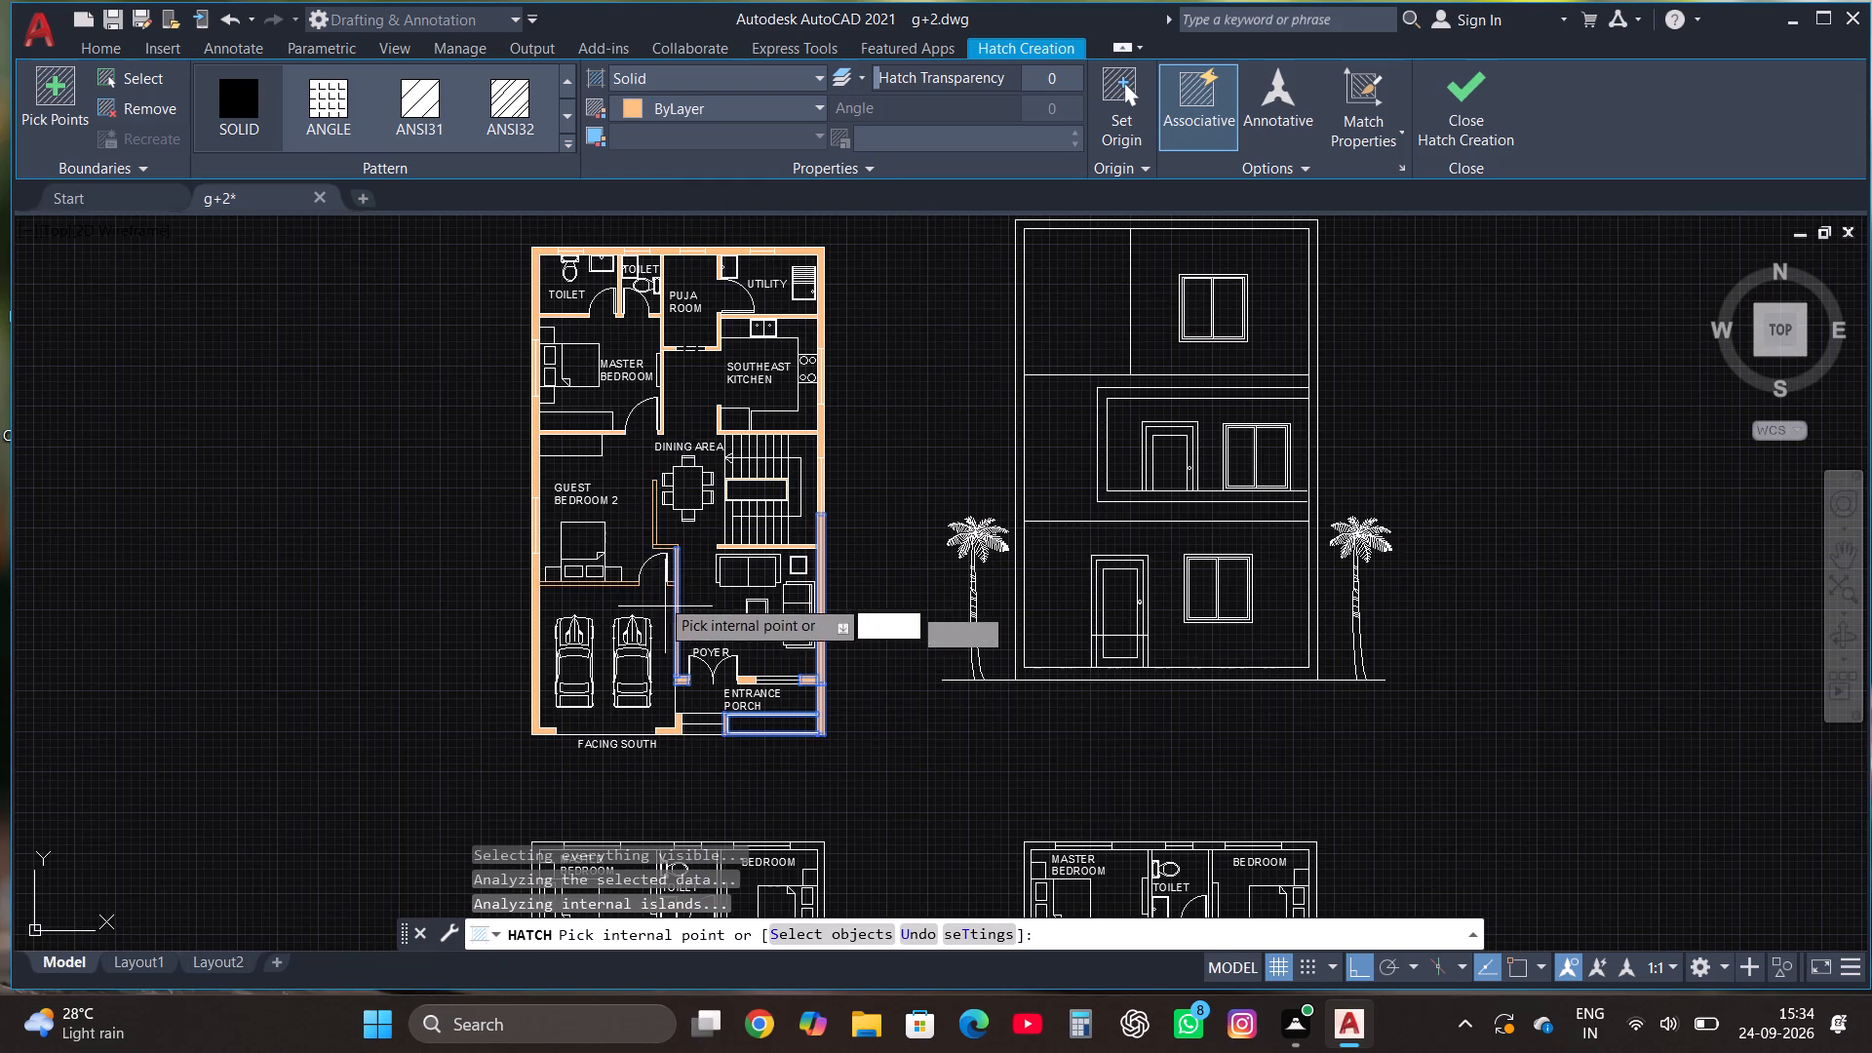
scroll(598, 587, "up", 7)
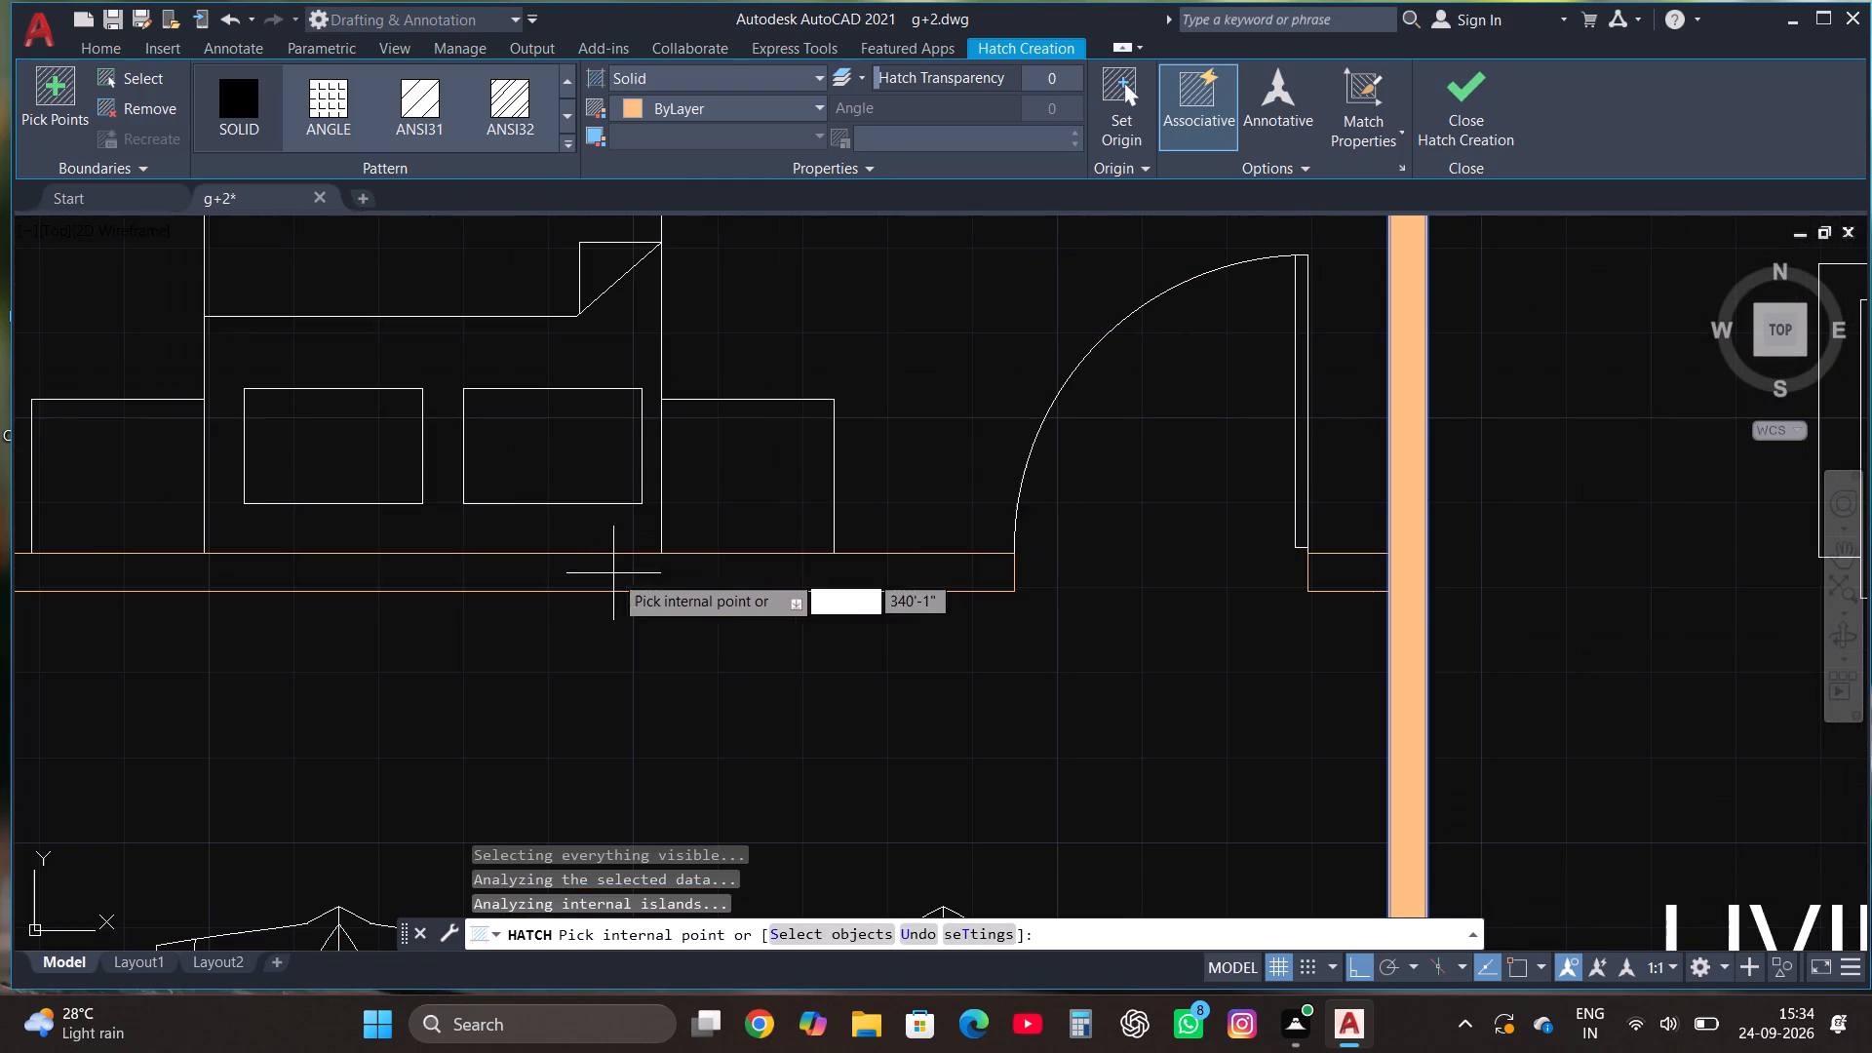
left_click(641, 569)
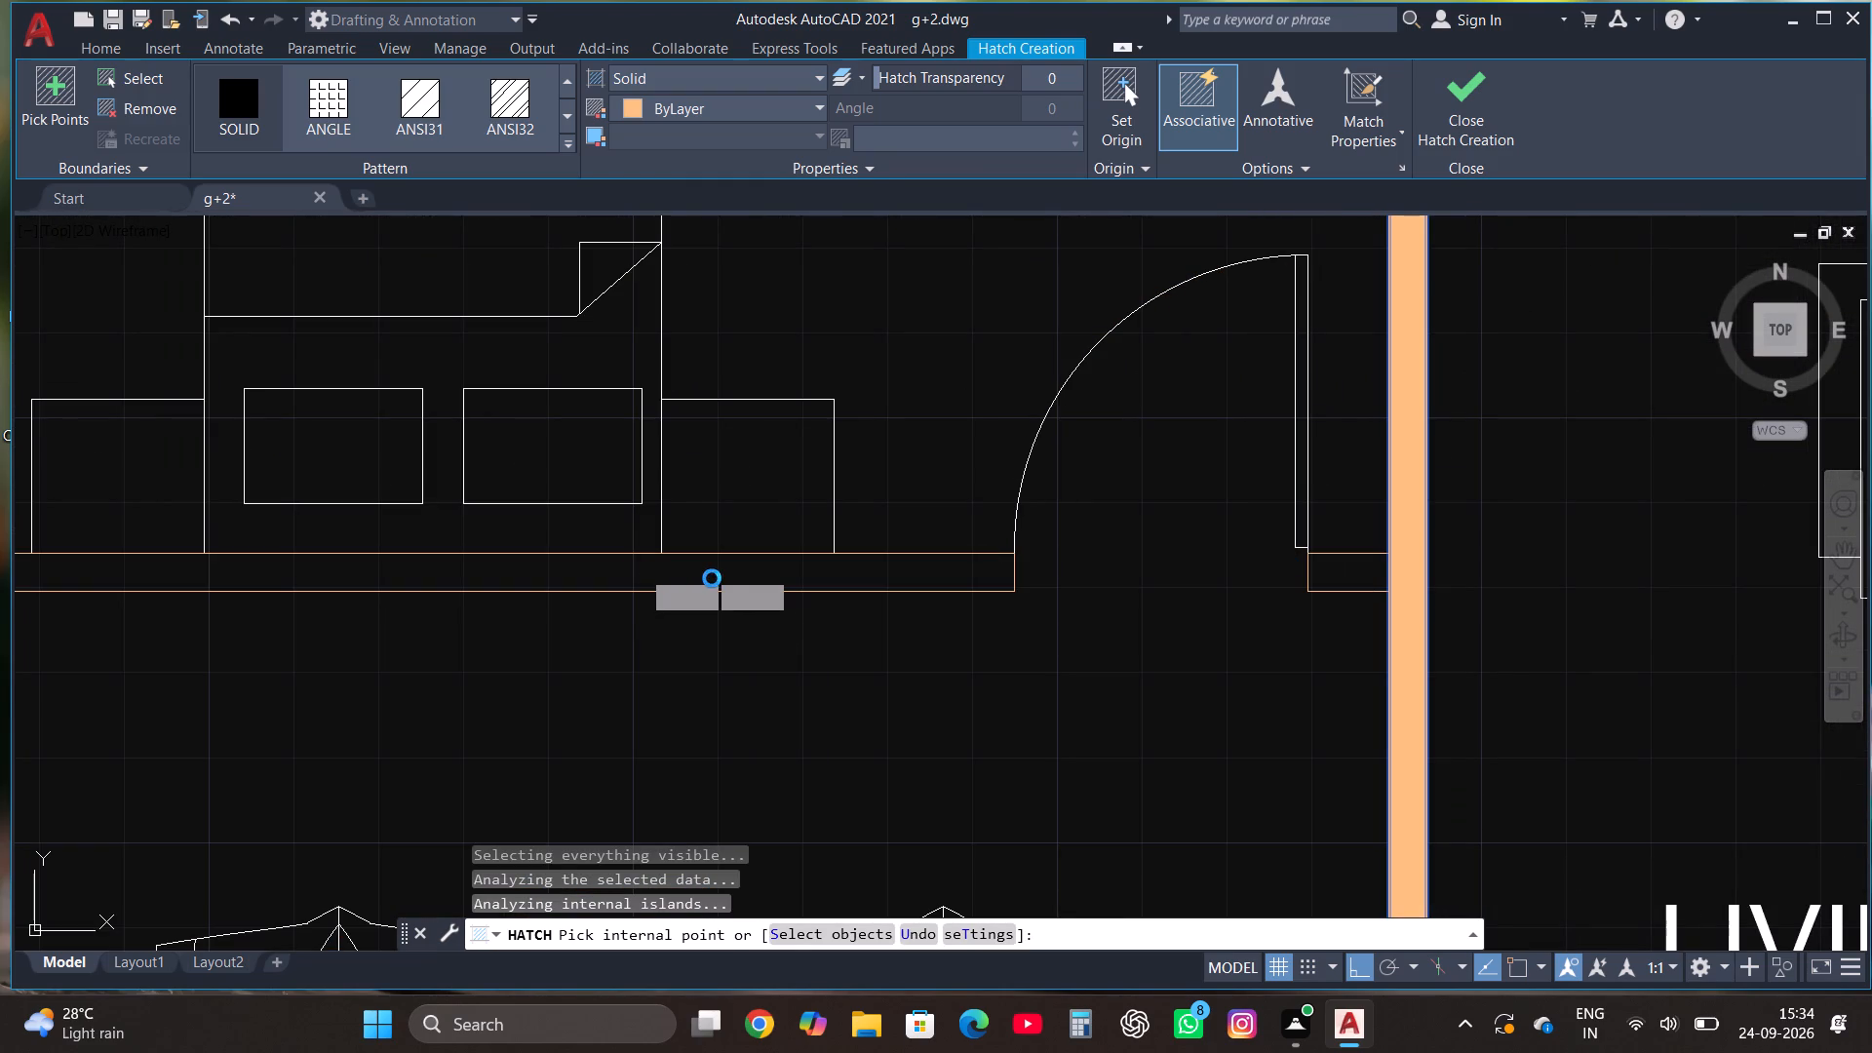
scroll(712, 585, "down", 3)
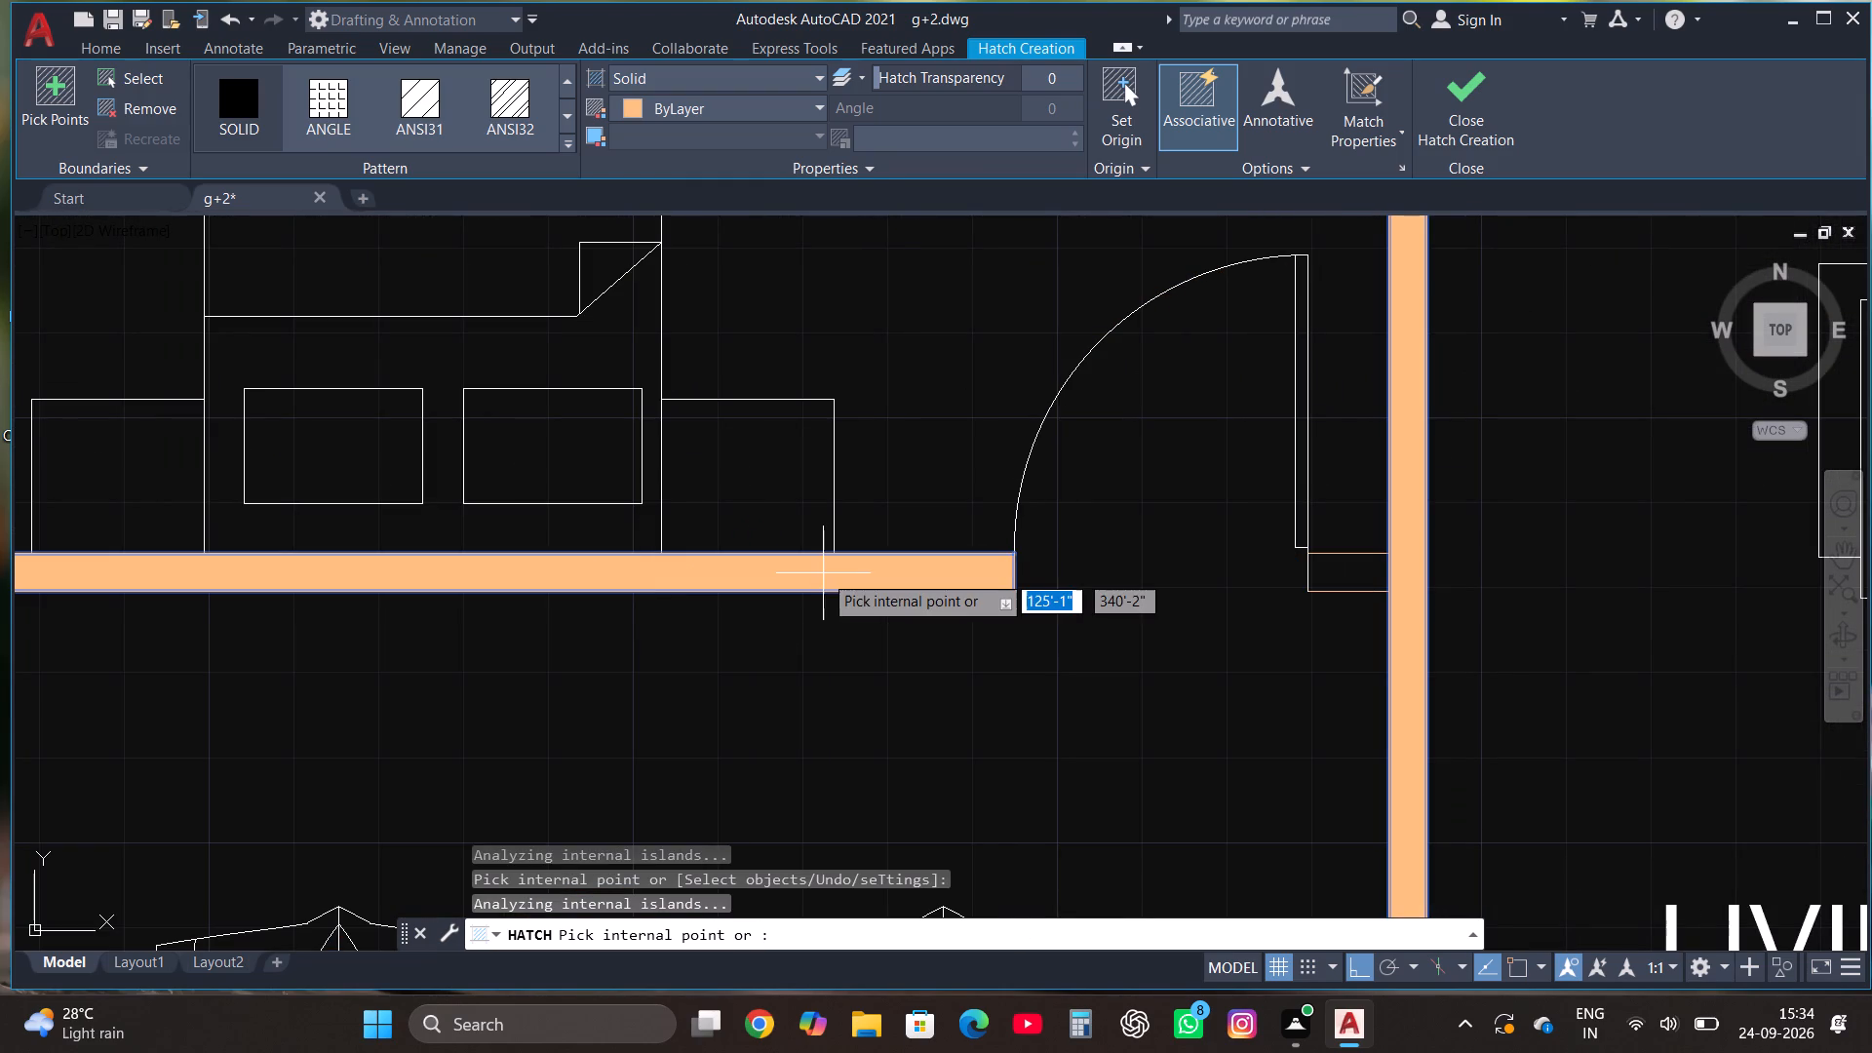
left_click(824, 573)
scroll(831, 587, "down", 4)
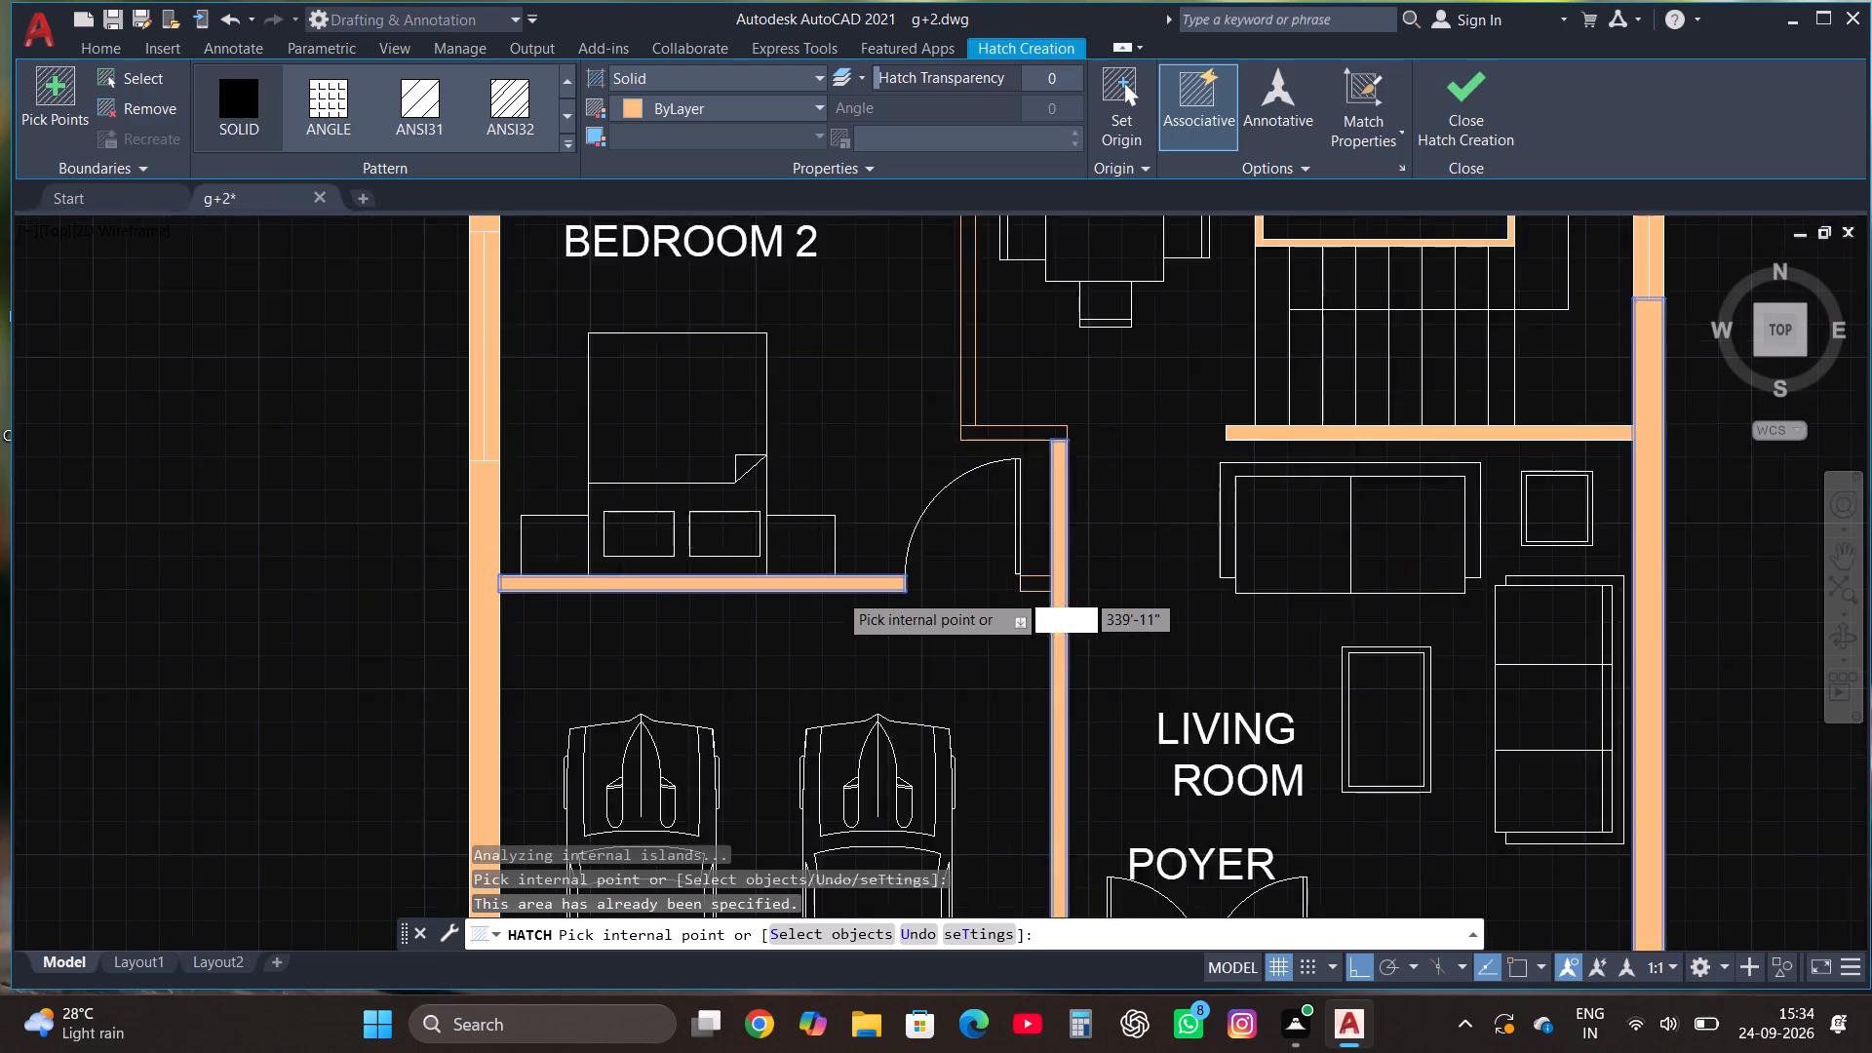
Solid-hatch the stepped wall between guest bedroom 2 and the dining area, and finish the ground-floor hatch.
scroll(930, 488, "up", 3)
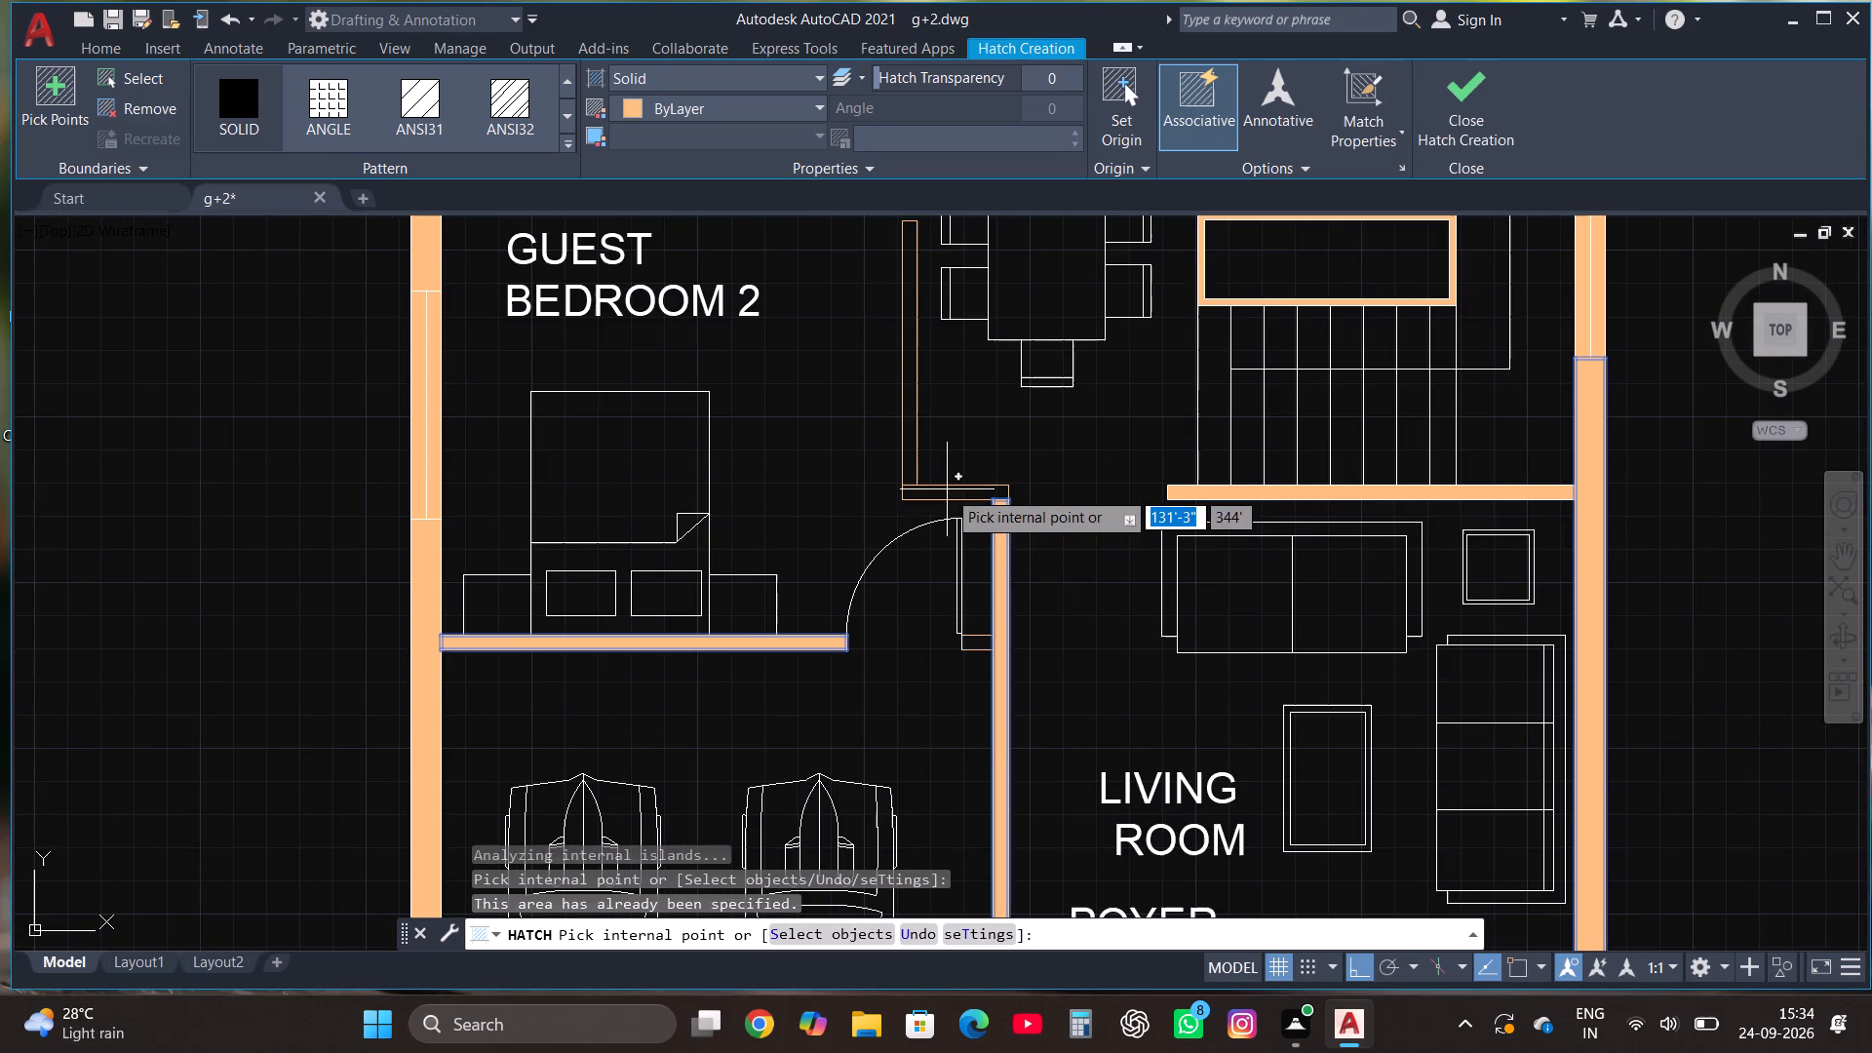
left_click(947, 489)
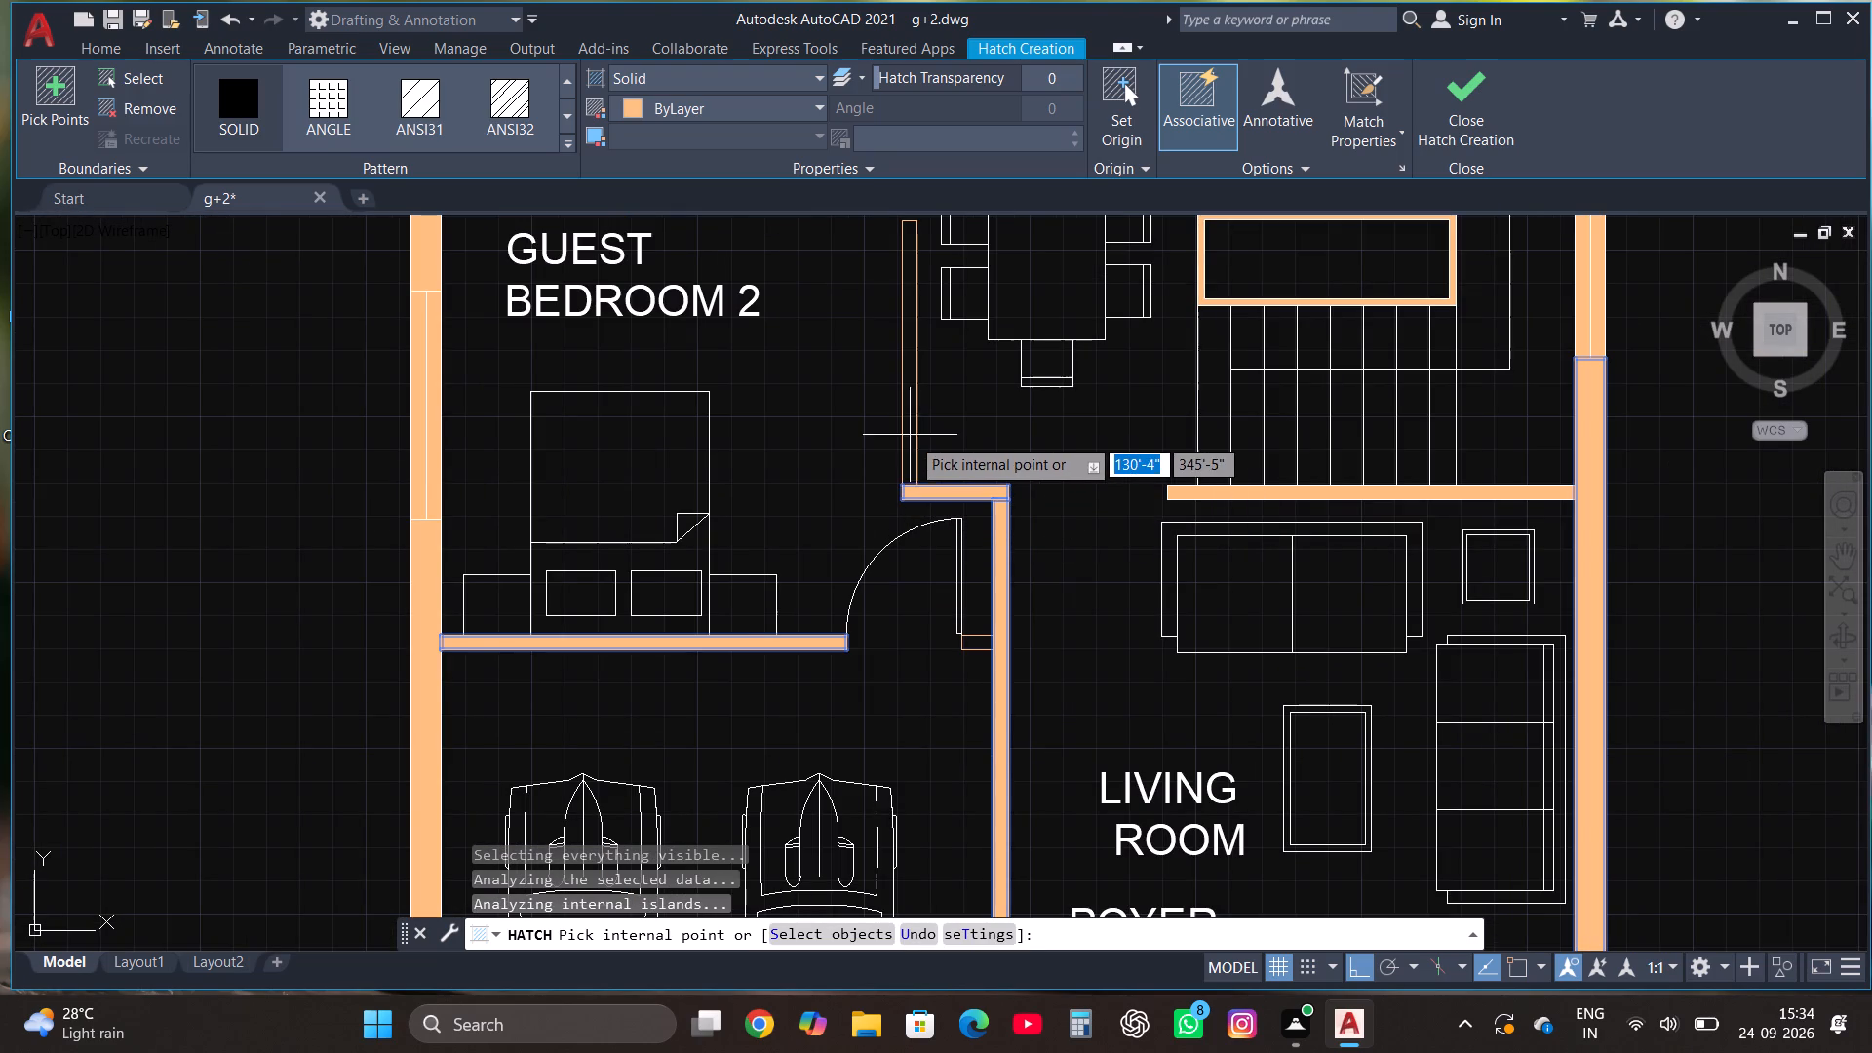
left_click(914, 441)
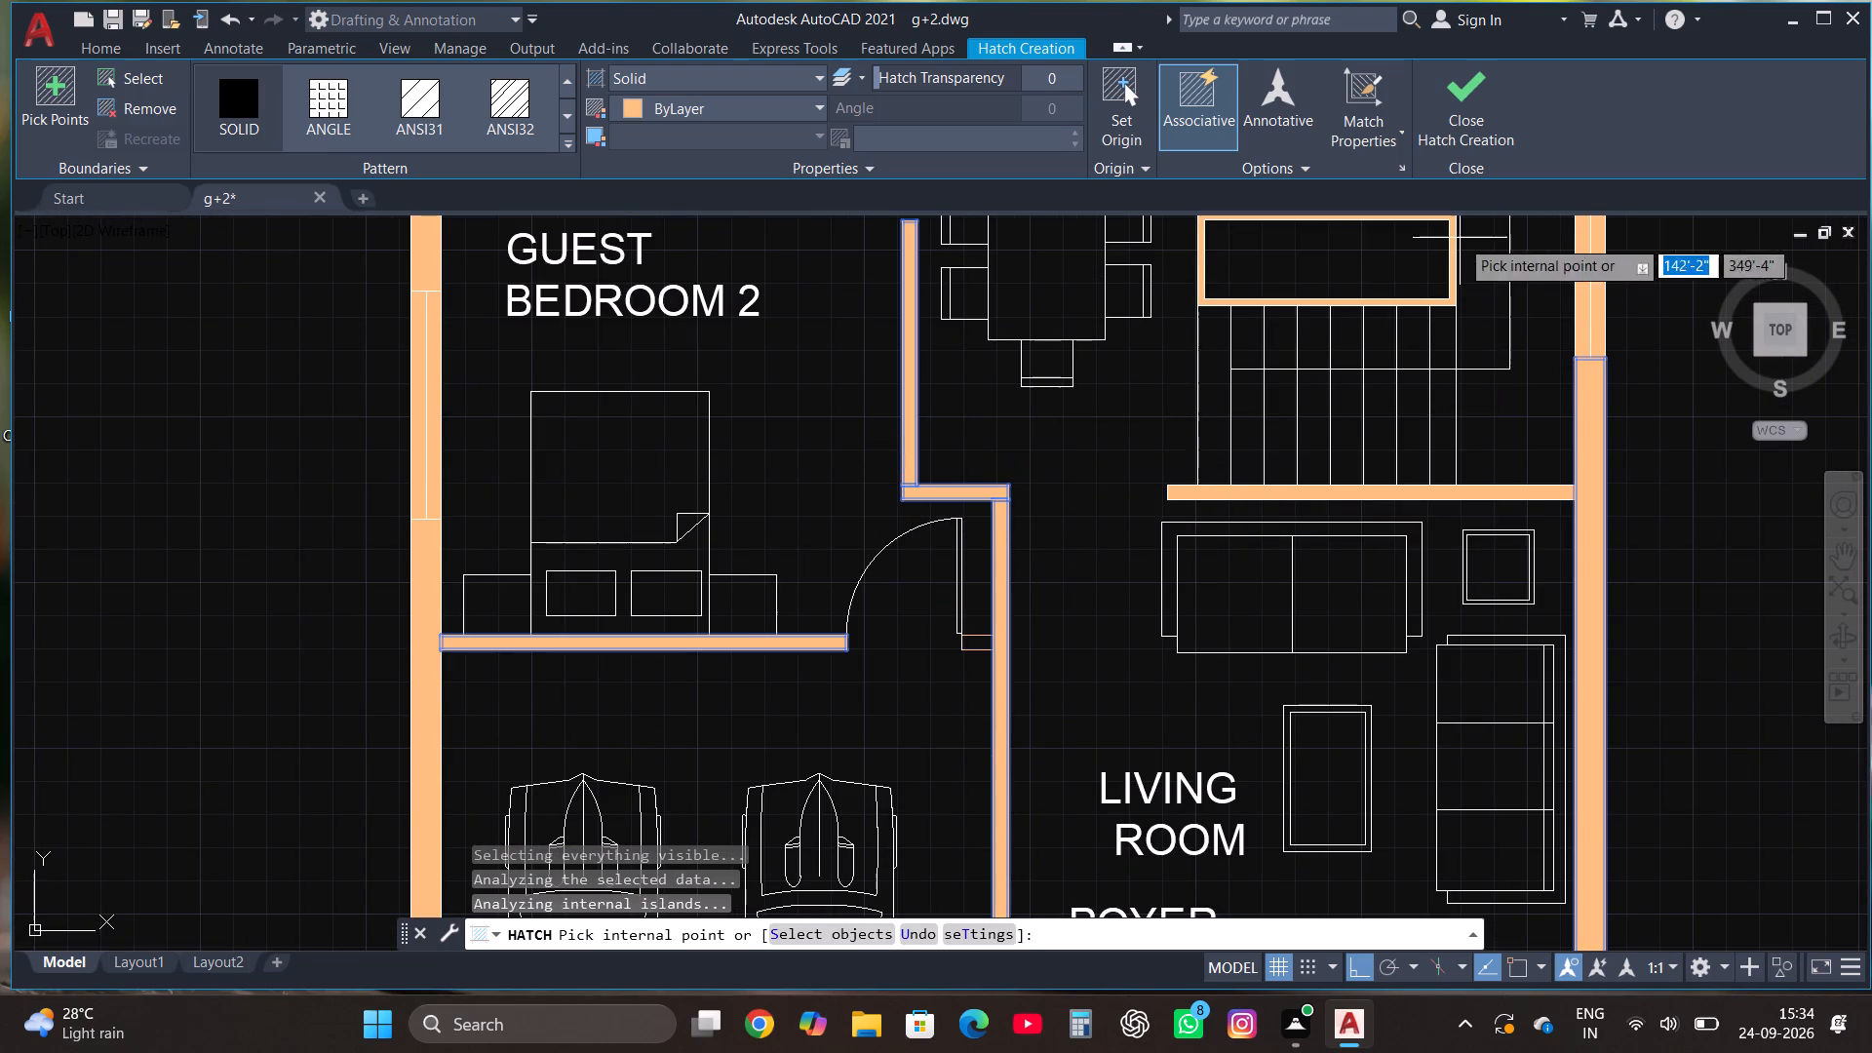
left_click(1469, 96)
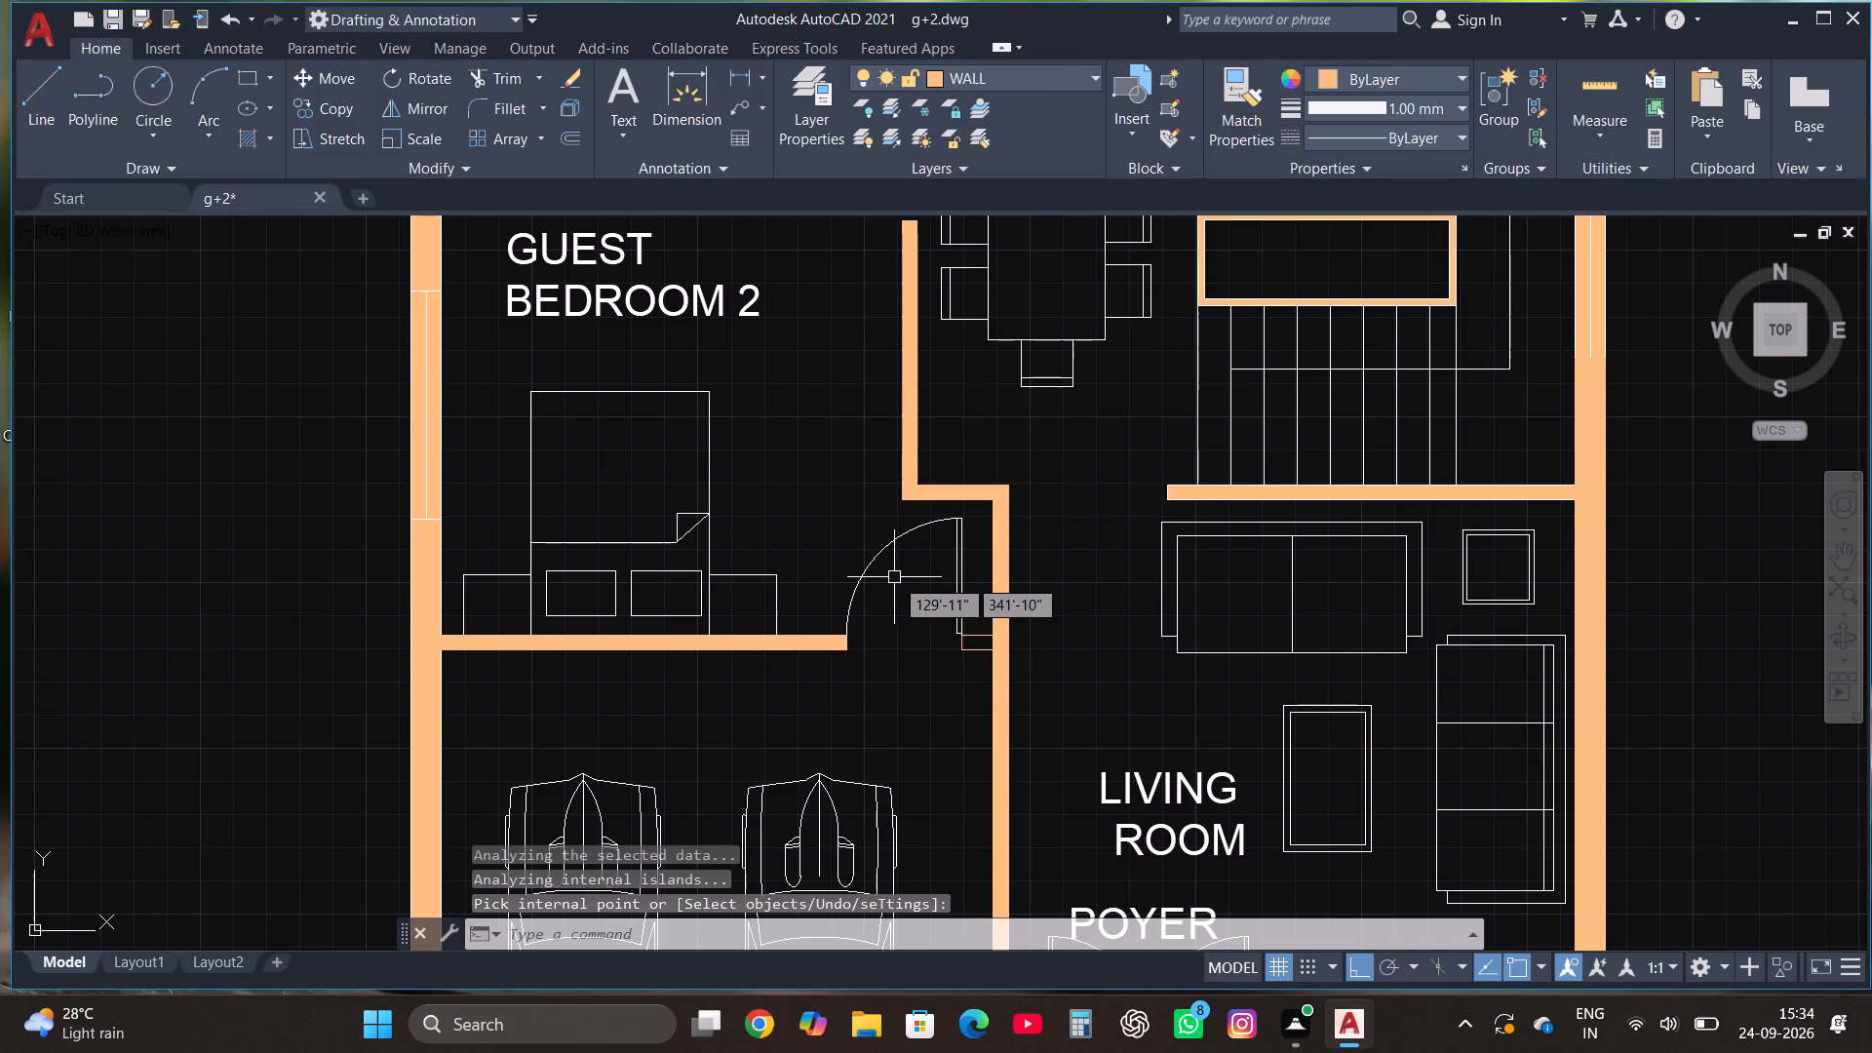
On the family lounge plan just below the ground-floor plan, solid-hatch all north outer wall segments, including both corners and their adjoining side walls.
scroll(892, 591, "down", 1)
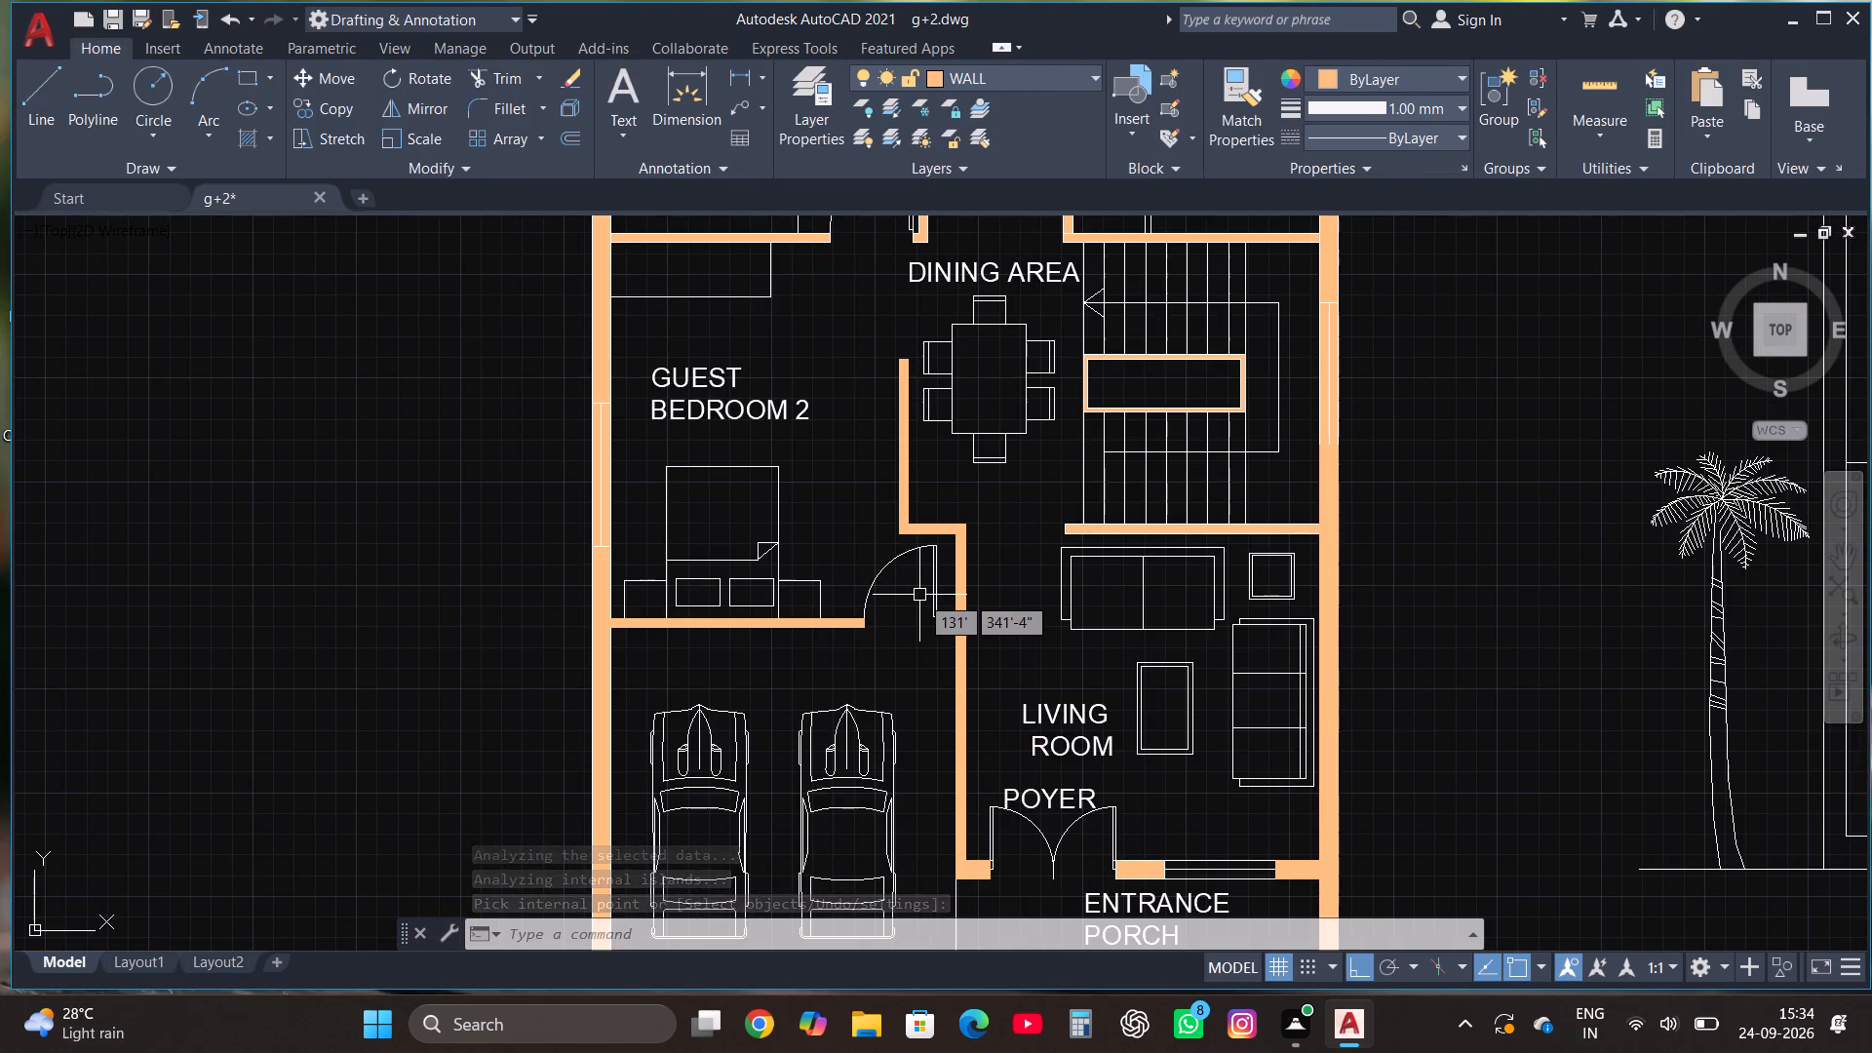
scroll(928, 624, "down", 2)
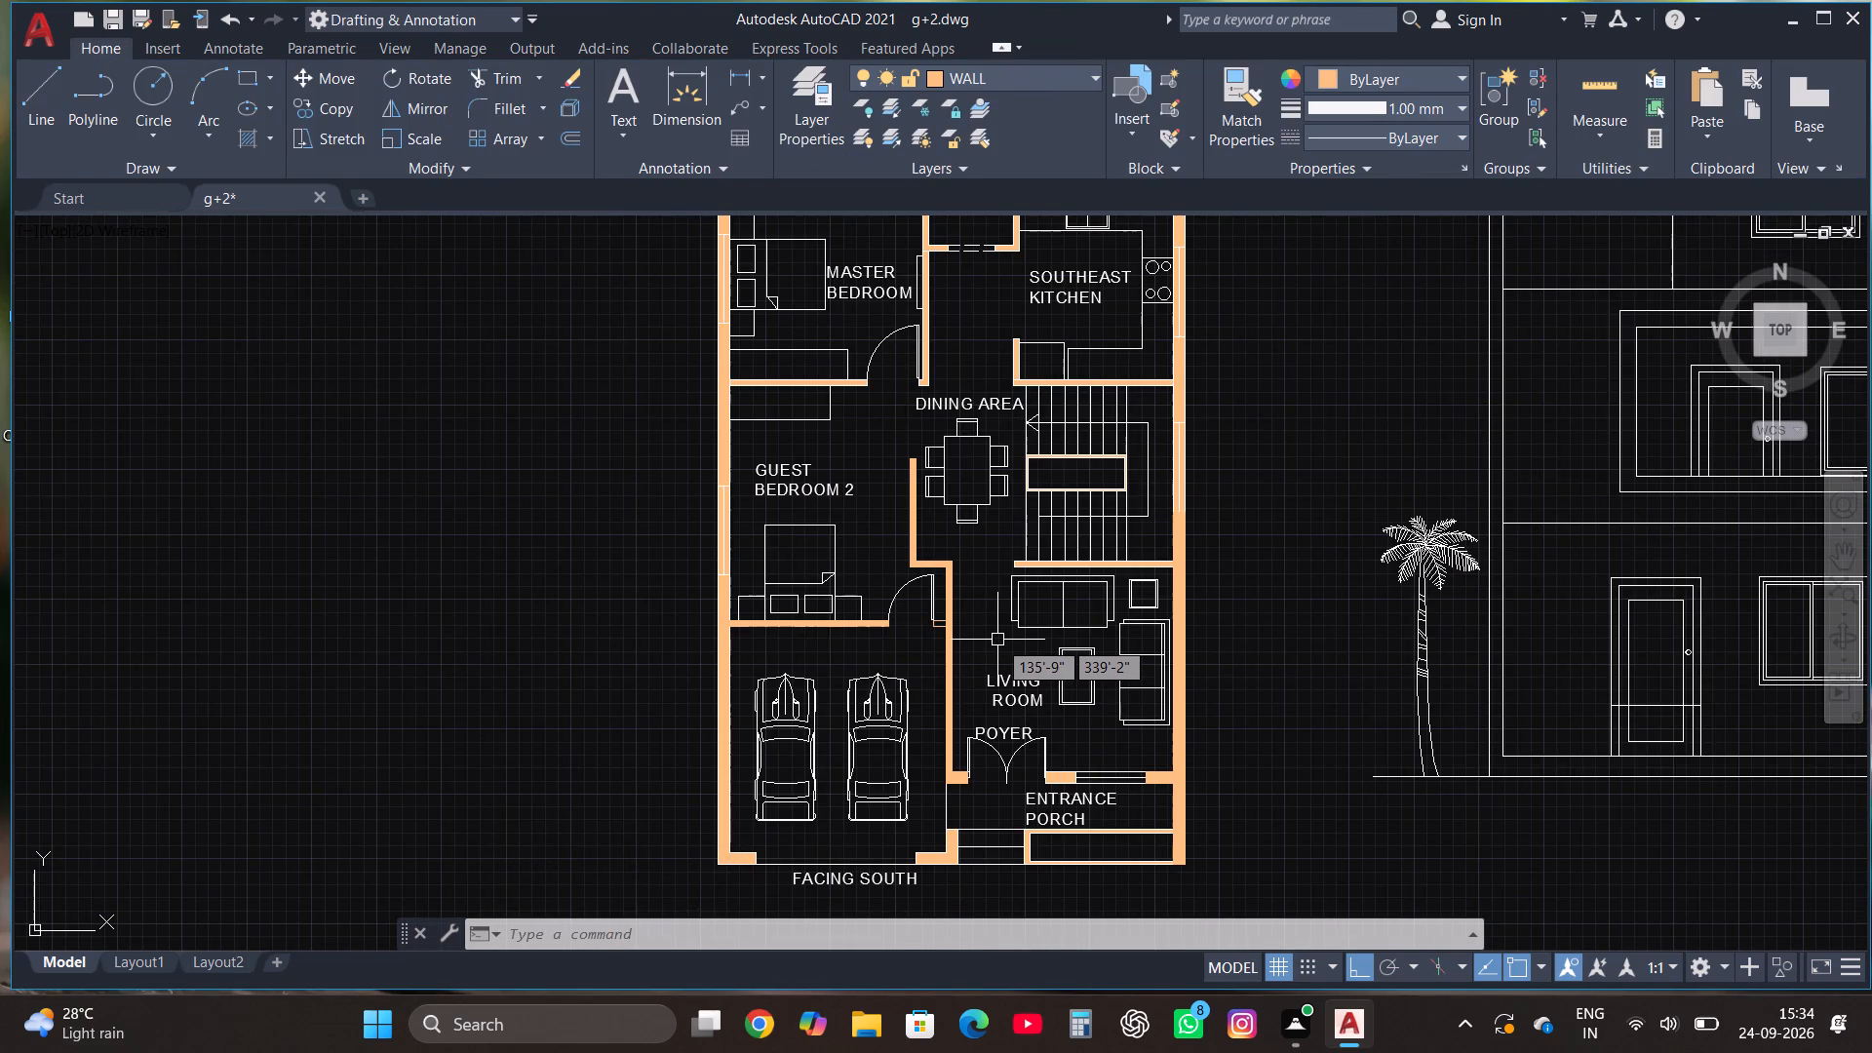
scroll(988, 685, "down", 1)
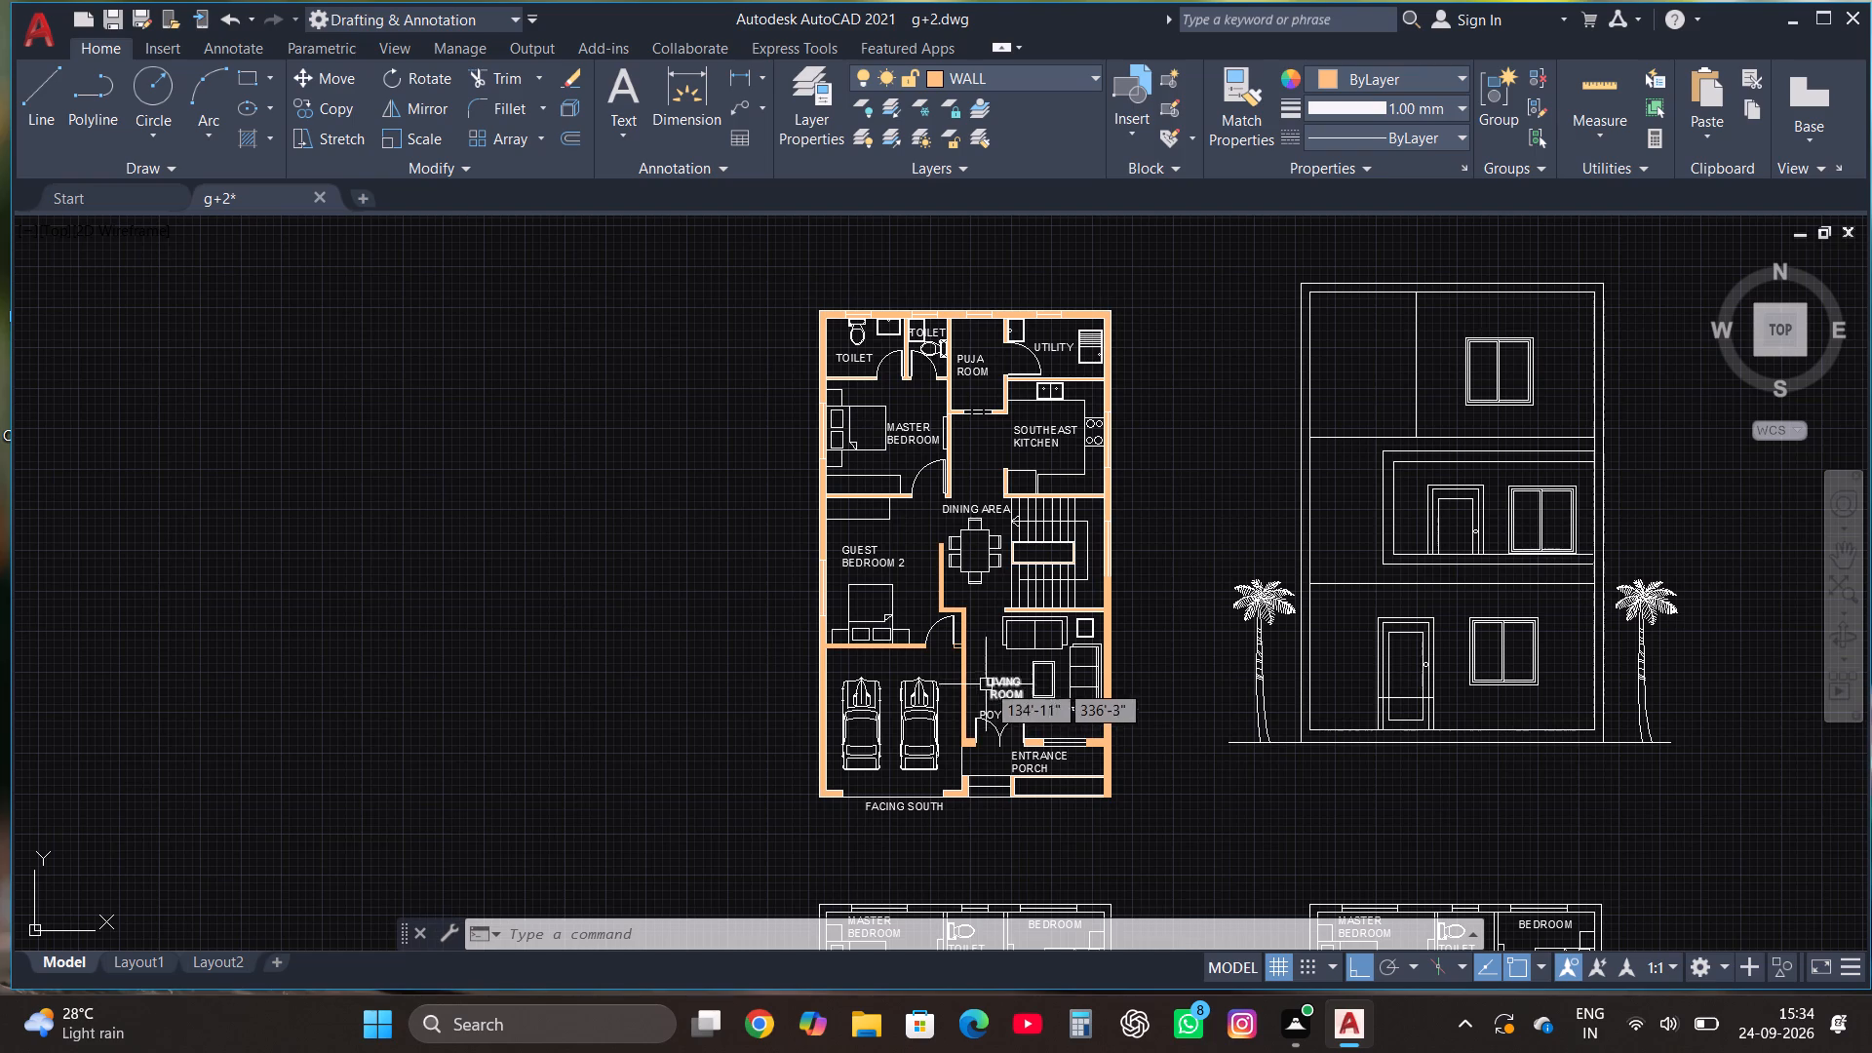
scroll(863, 505, "down", 1)
scroll(924, 376, "up", 3)
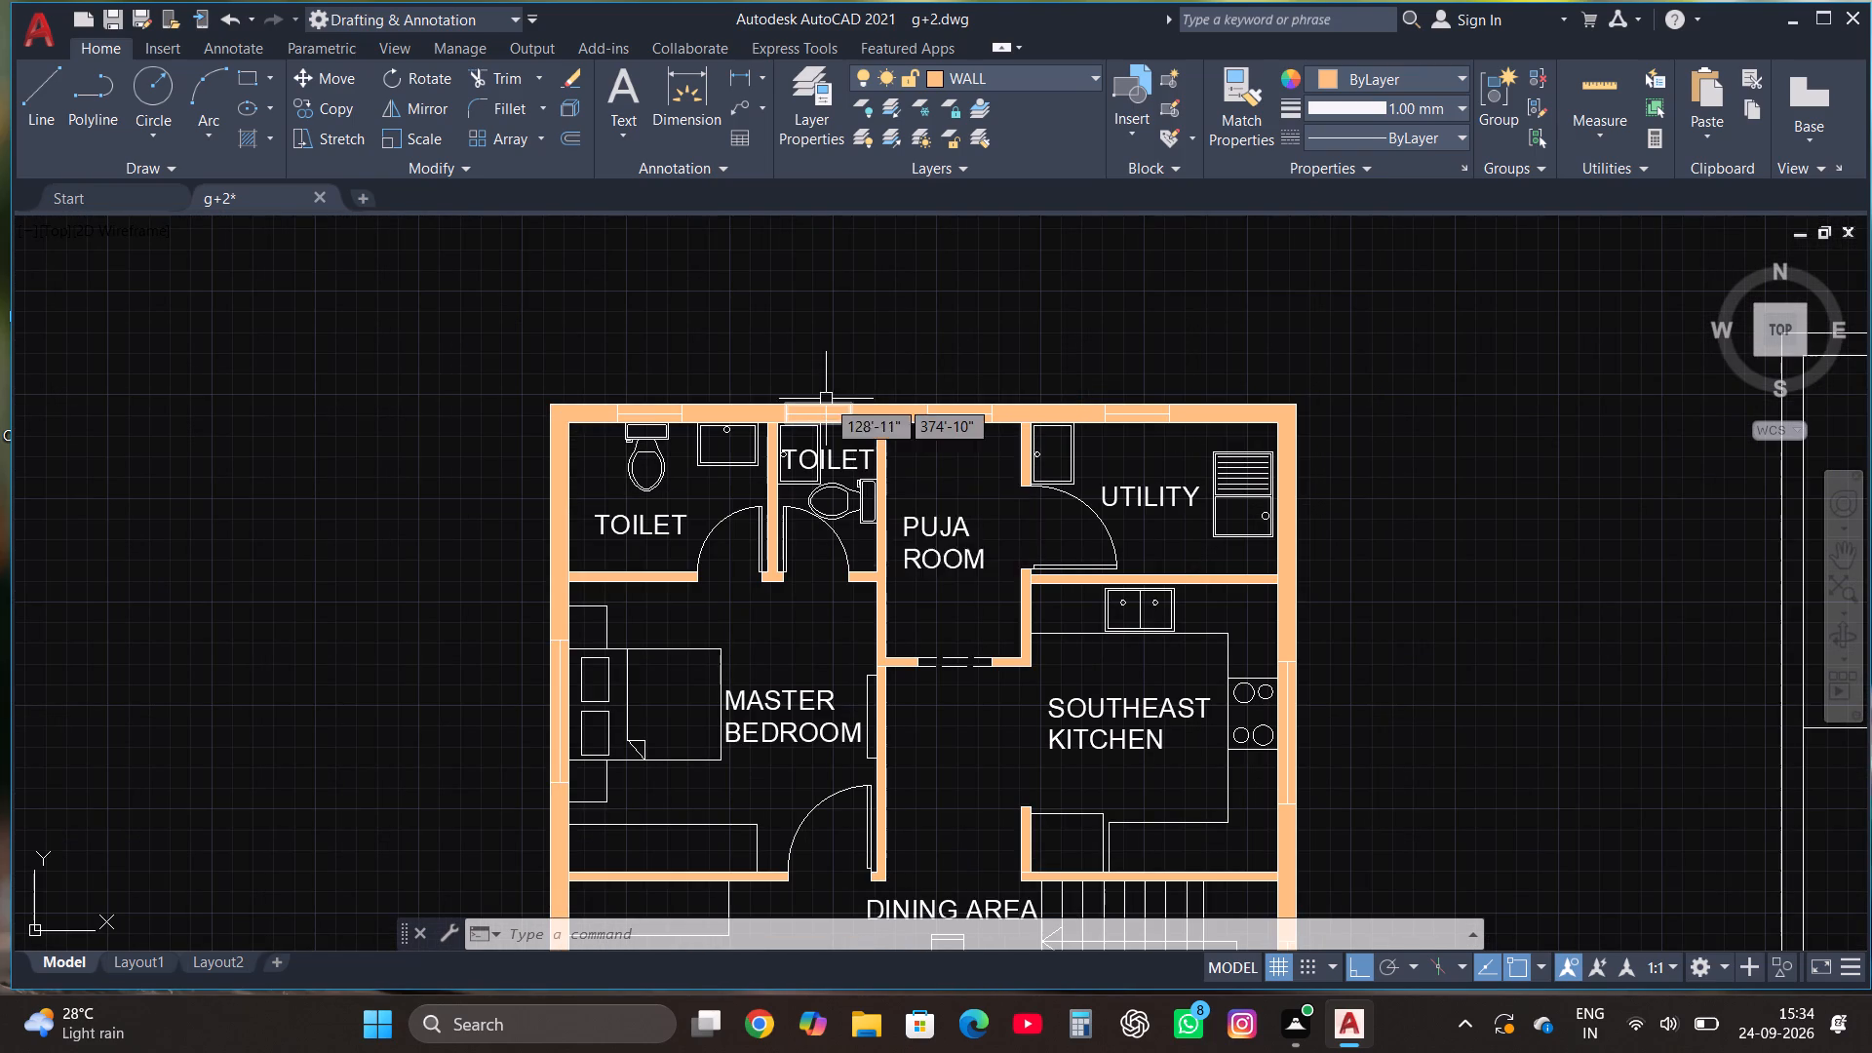
scroll(831, 400, "down", 5)
scroll(835, 656, "up", 4)
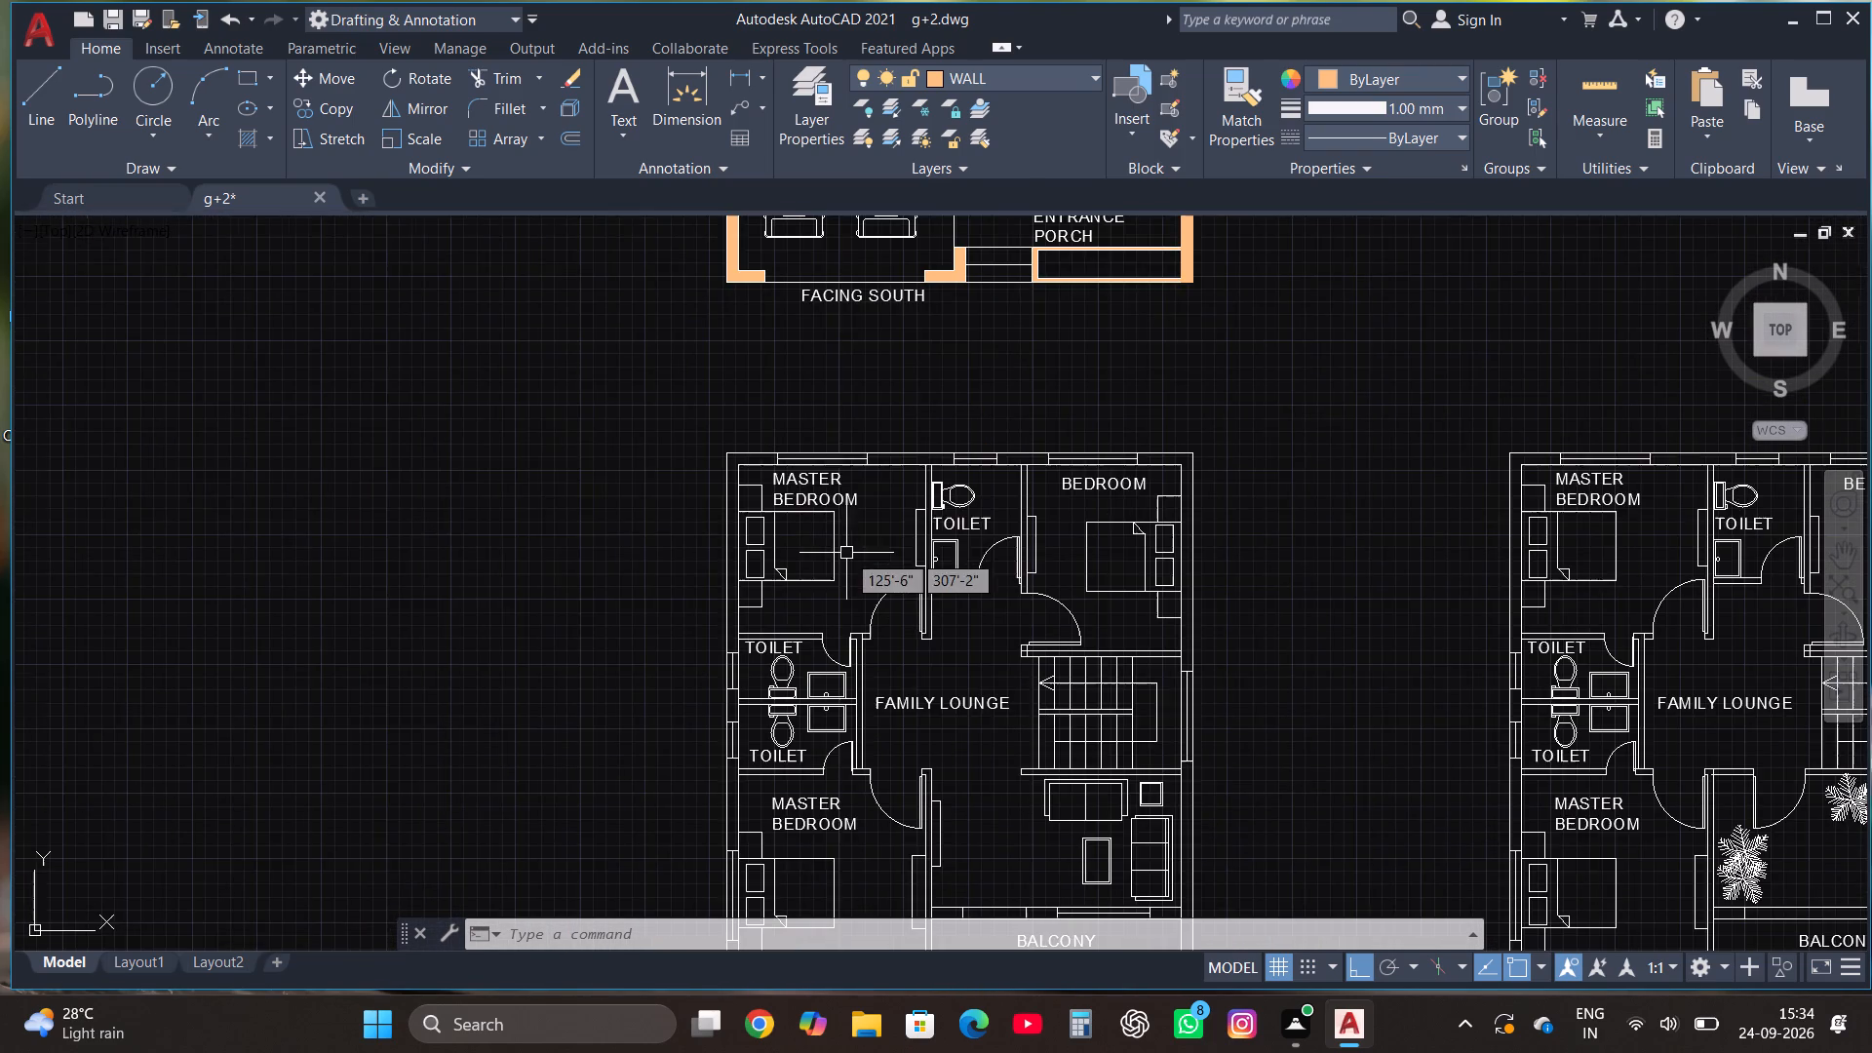
scroll(857, 509, "up", 1)
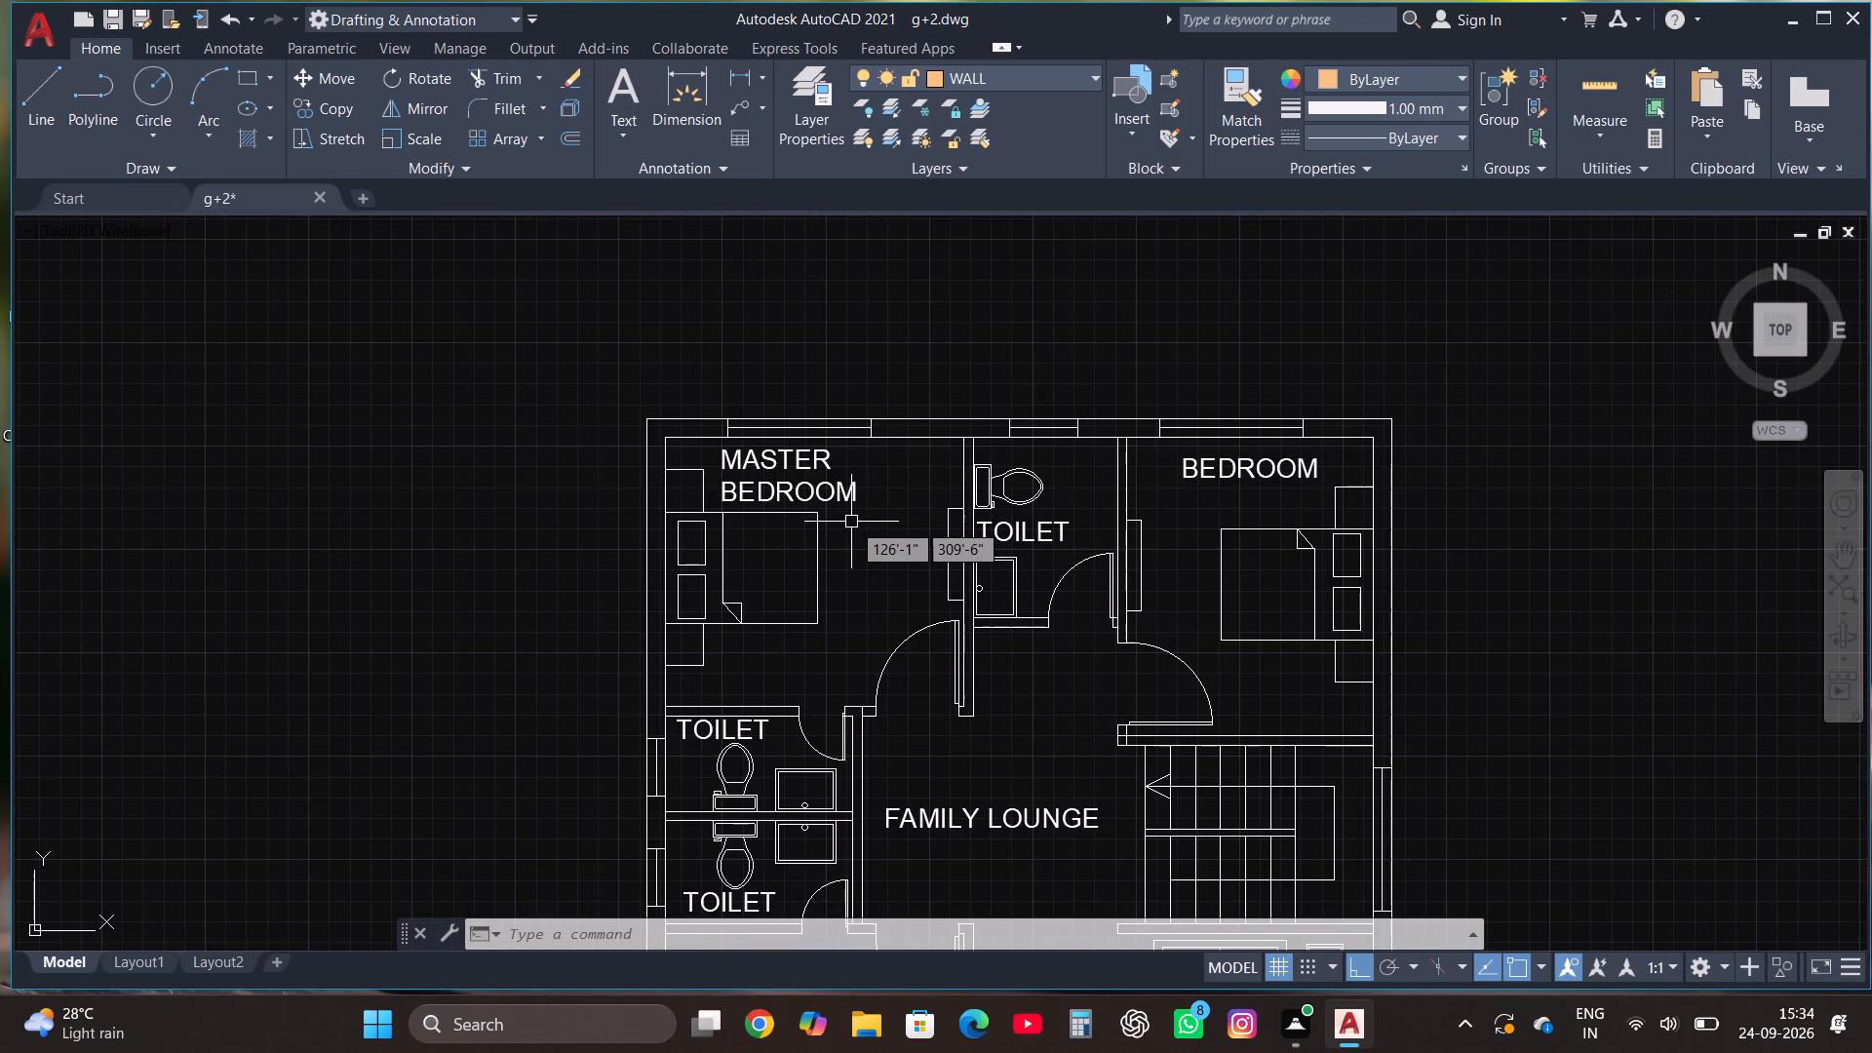
key("h")
key("Return")
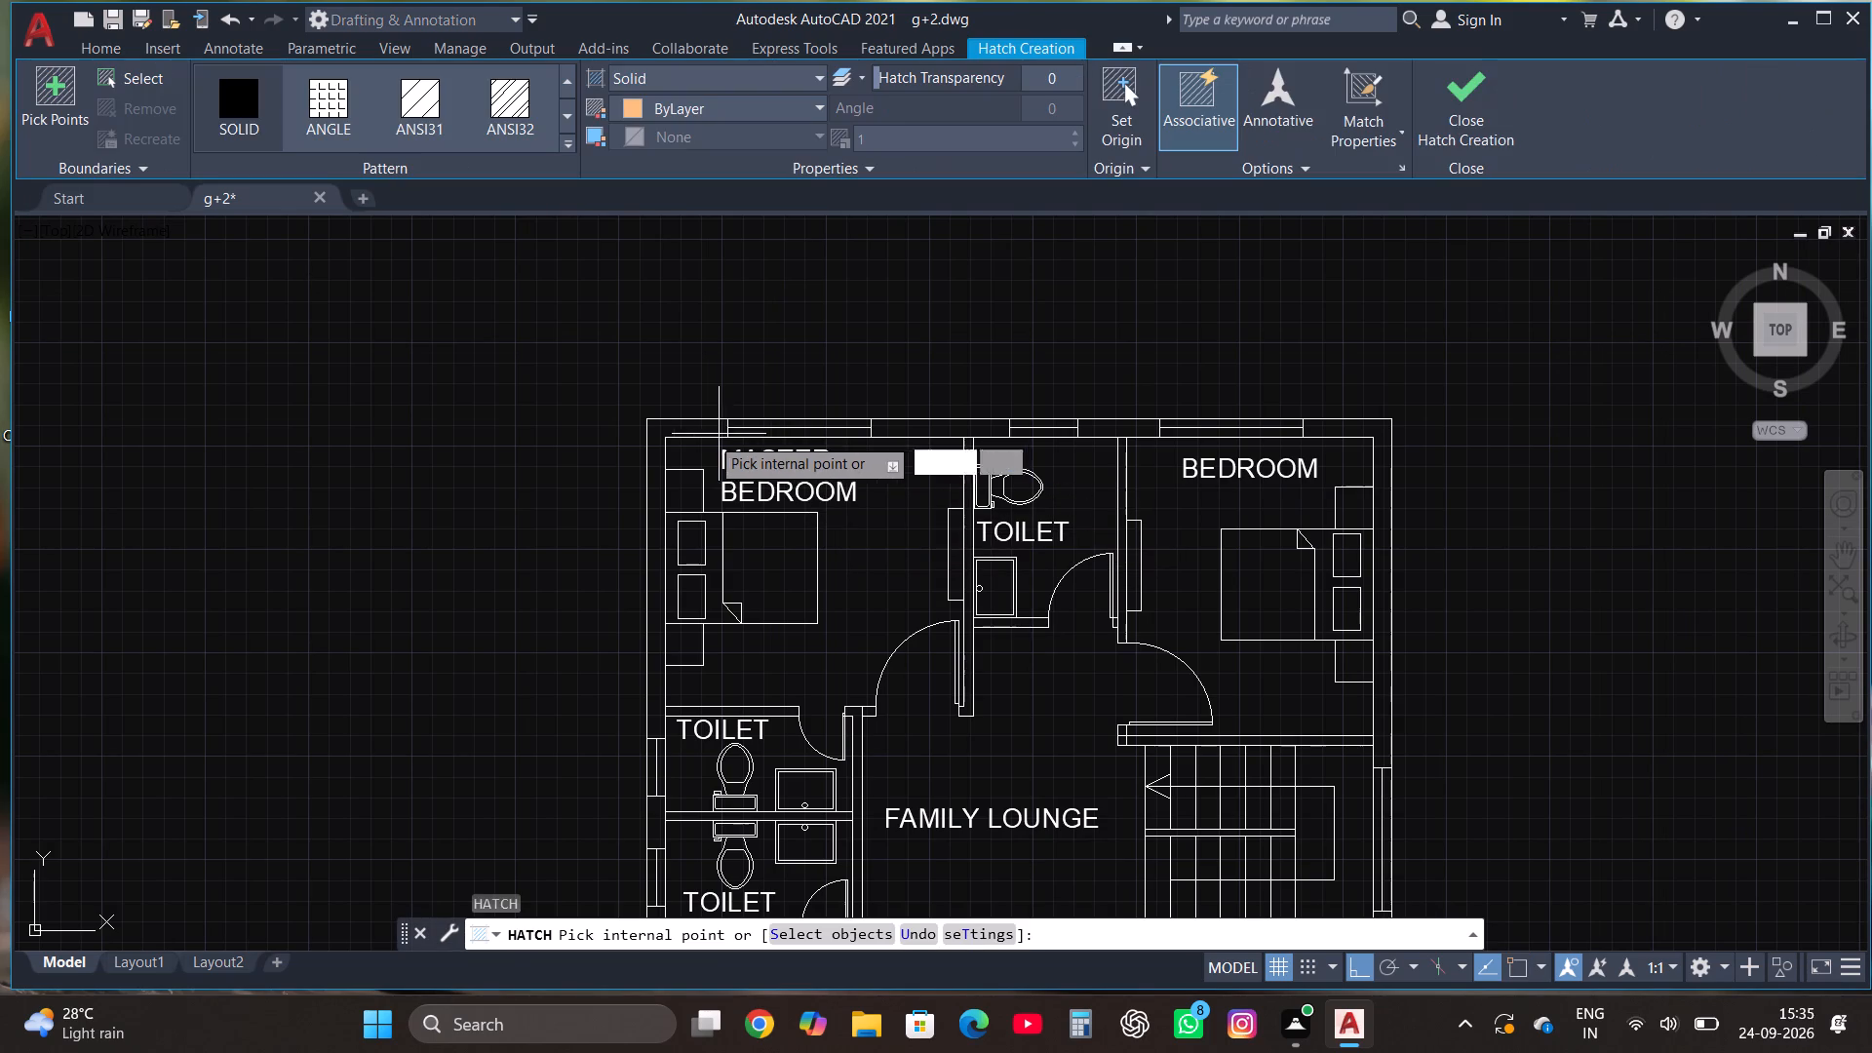
left_click(683, 430)
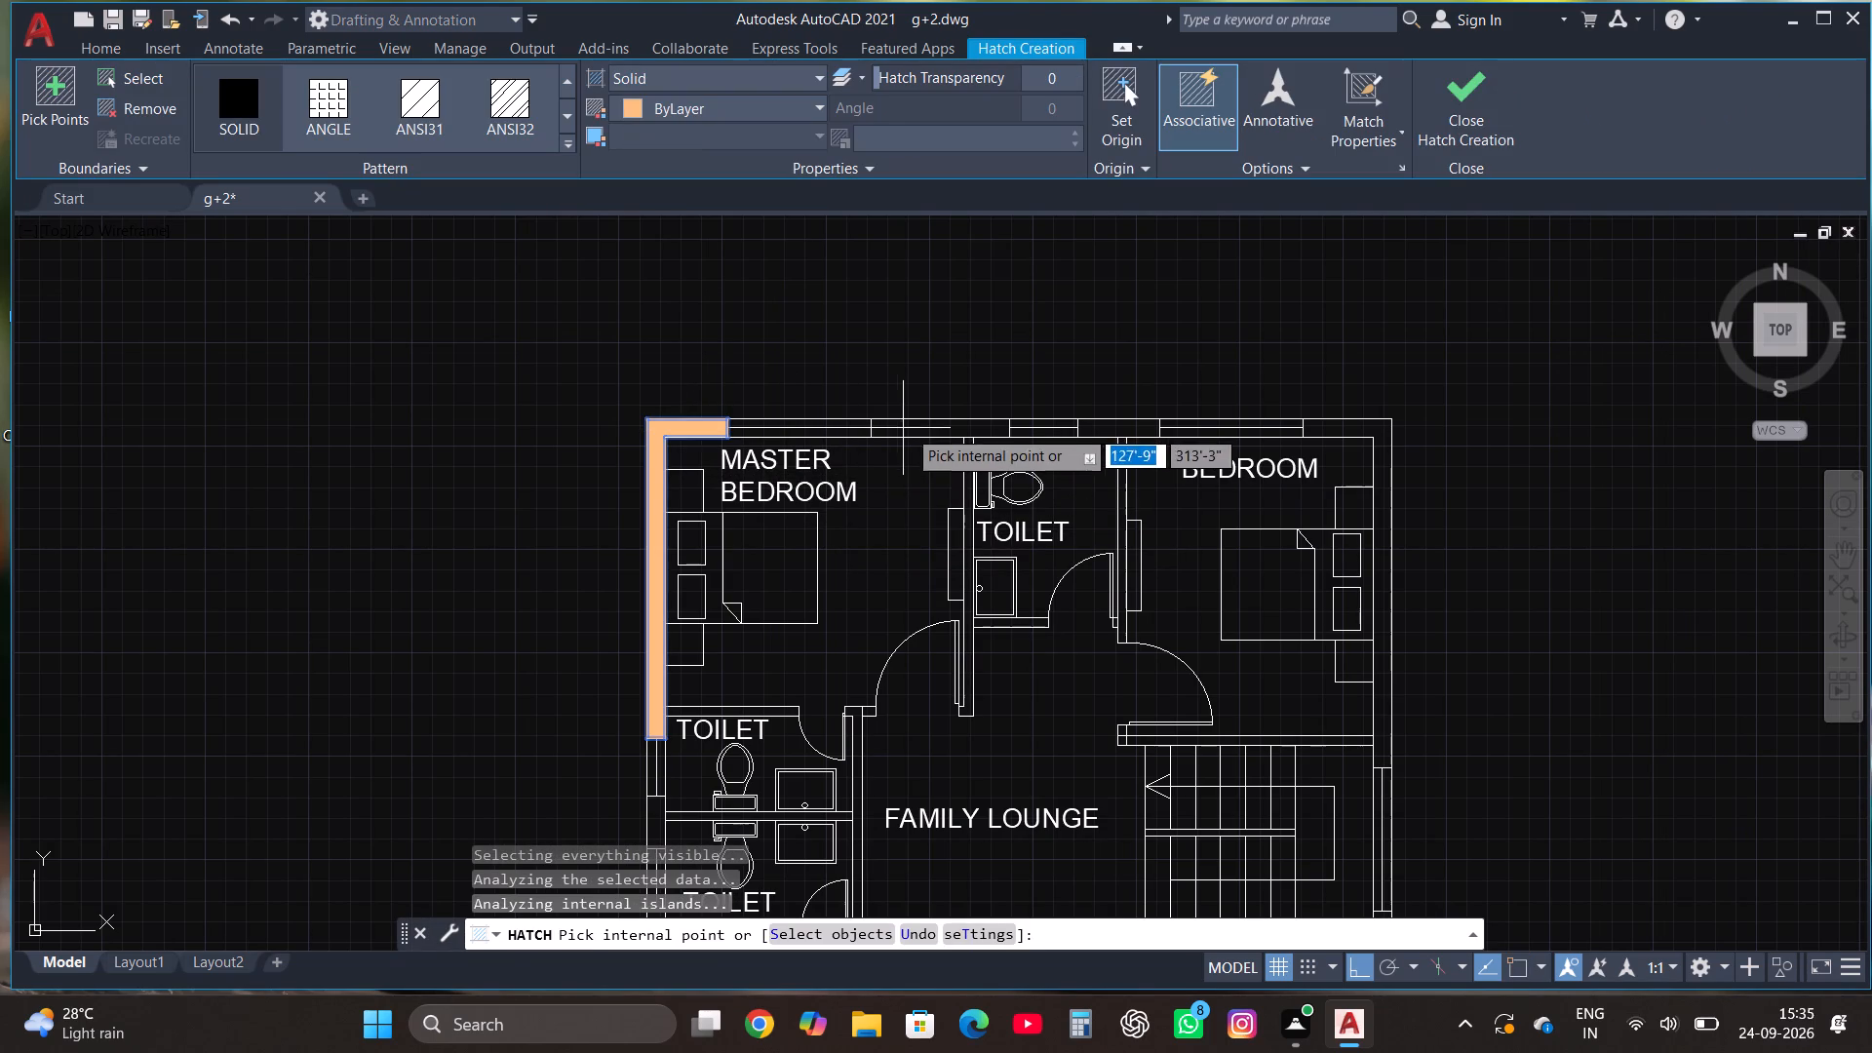
left_click(911, 428)
left_click(1091, 425)
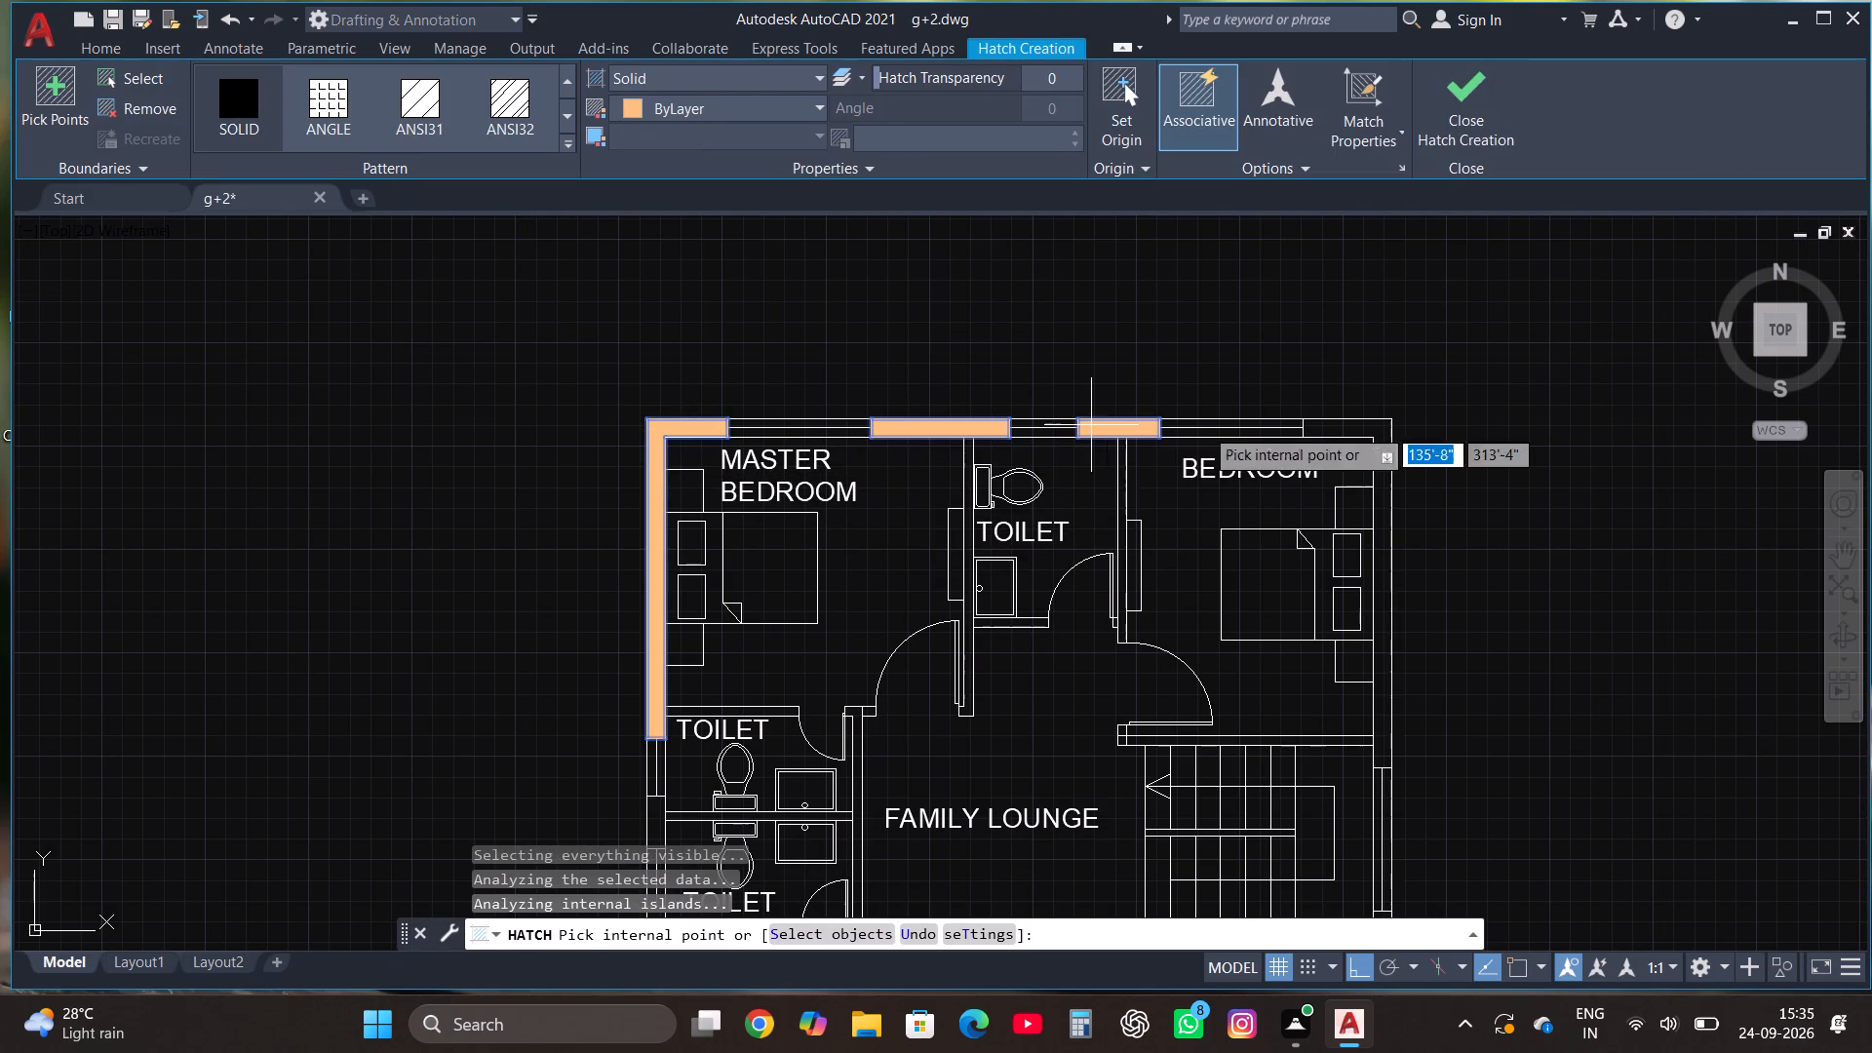
left_click(1366, 429)
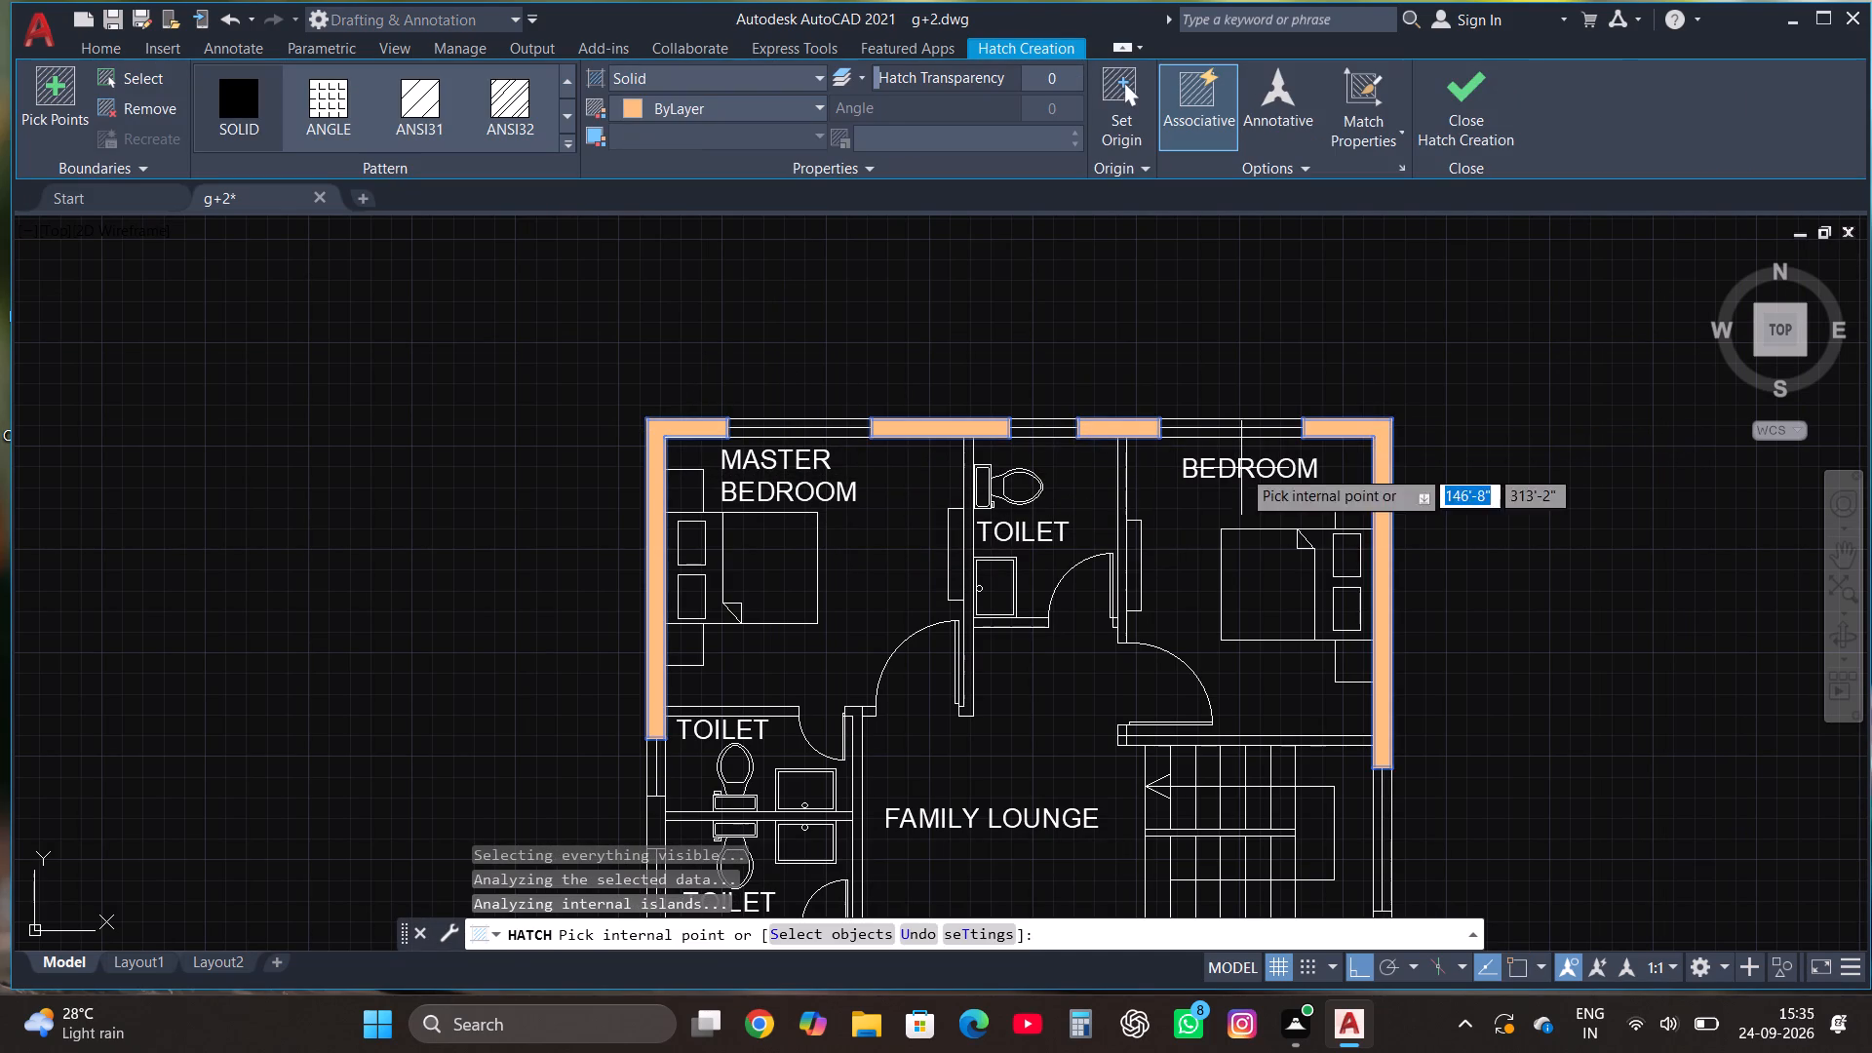
Solid-hatch the walls around the toilet between the master bedroom and bedroom, including its south wall and the short stub at its door.
left_click(1124, 569)
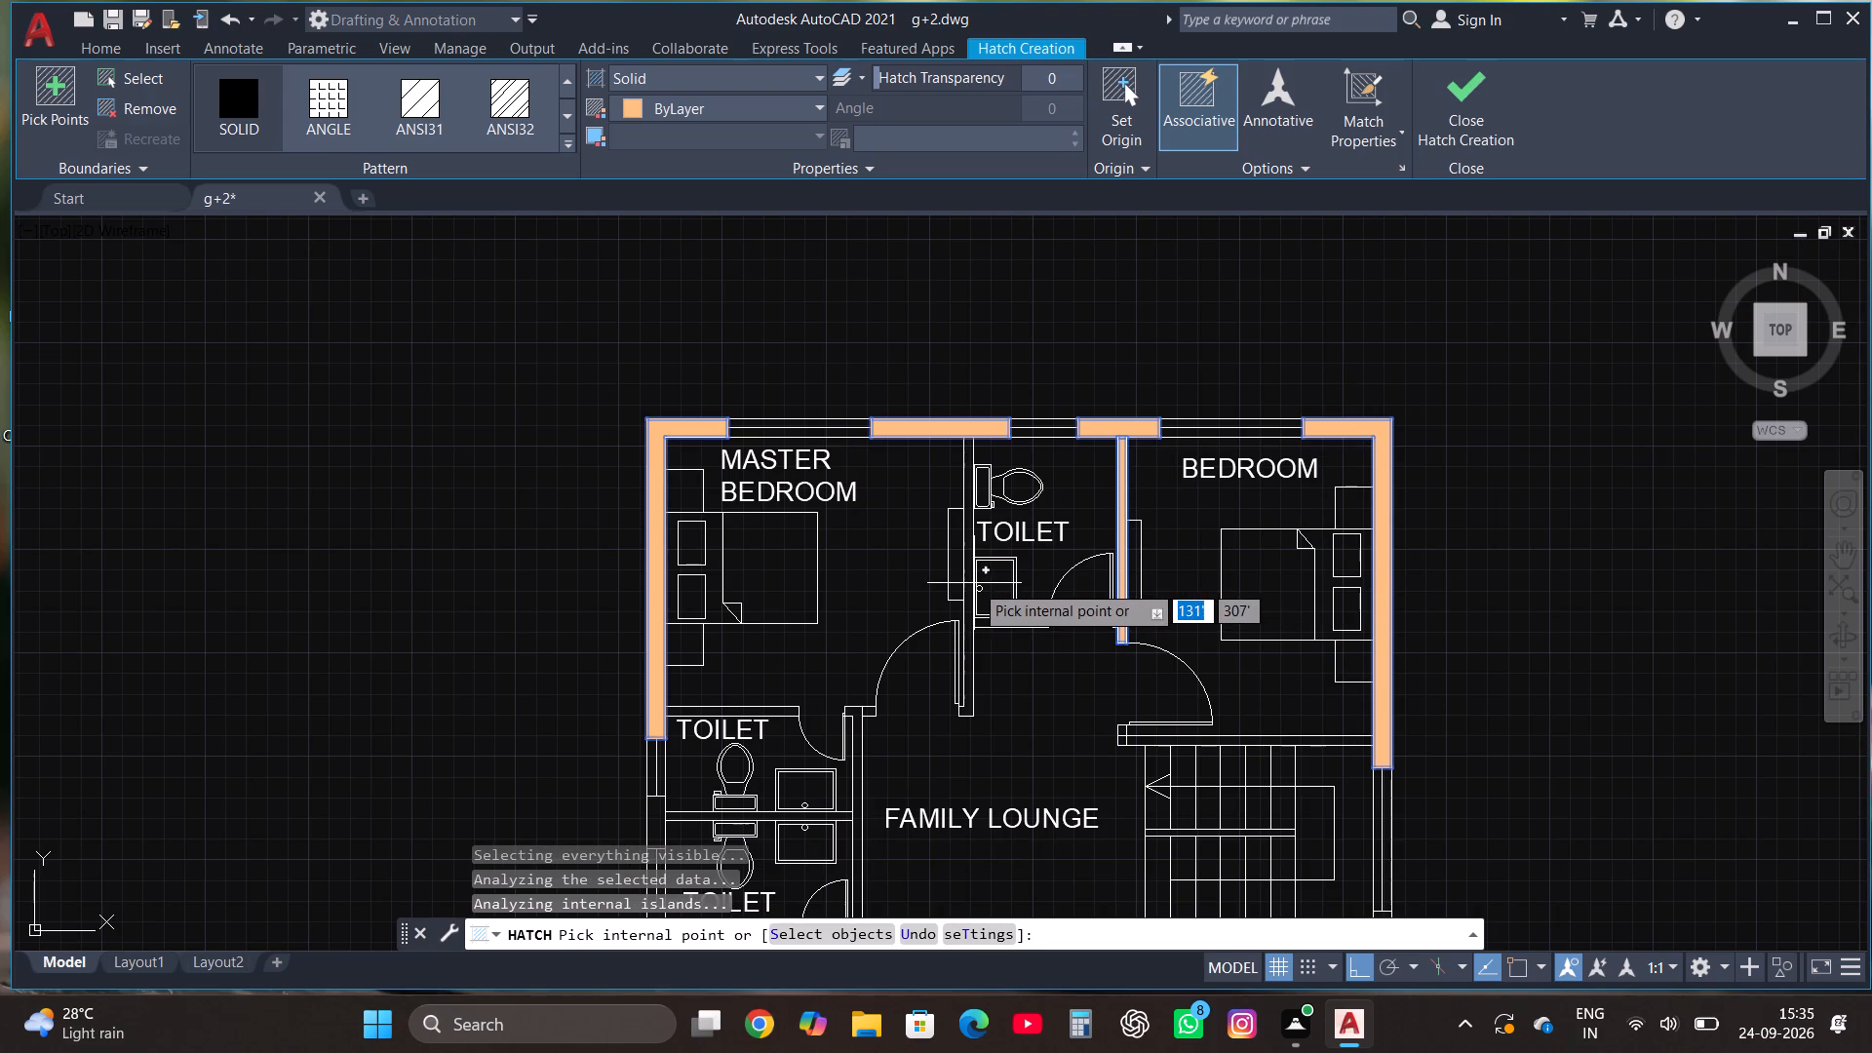
left_click(969, 578)
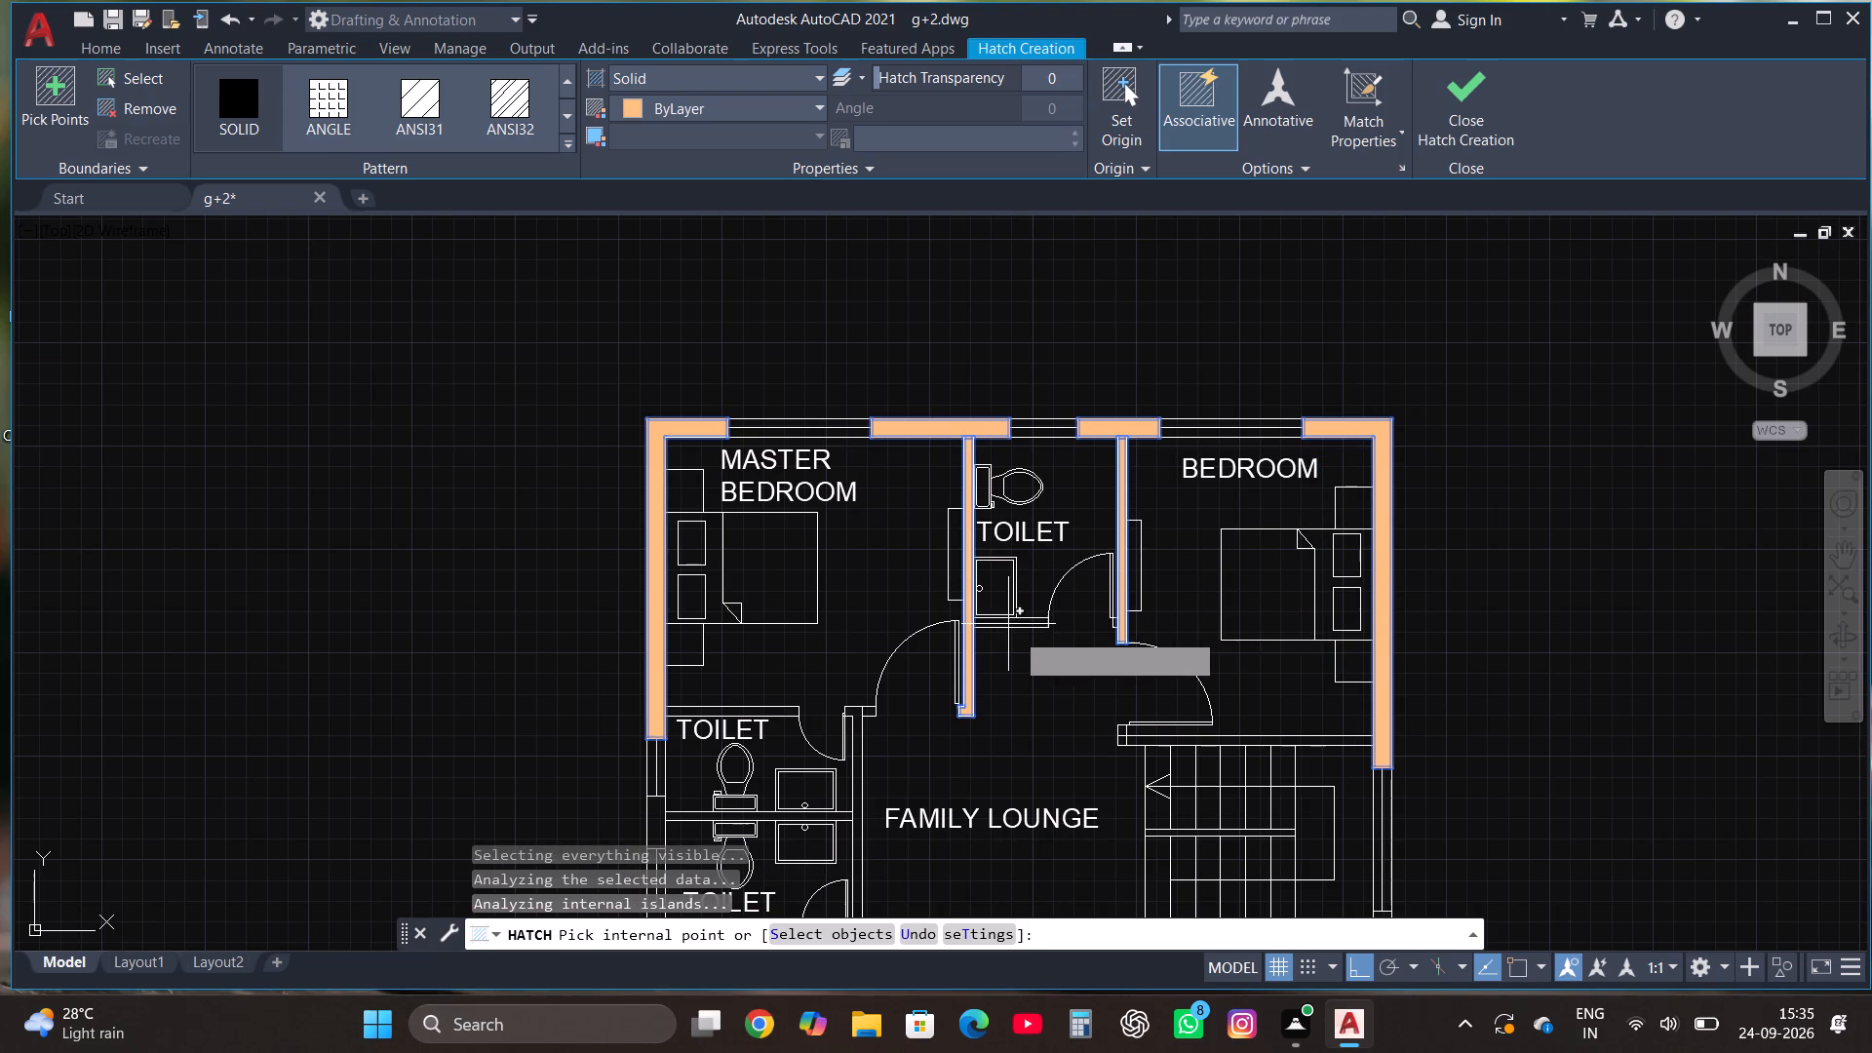
left_click(1015, 623)
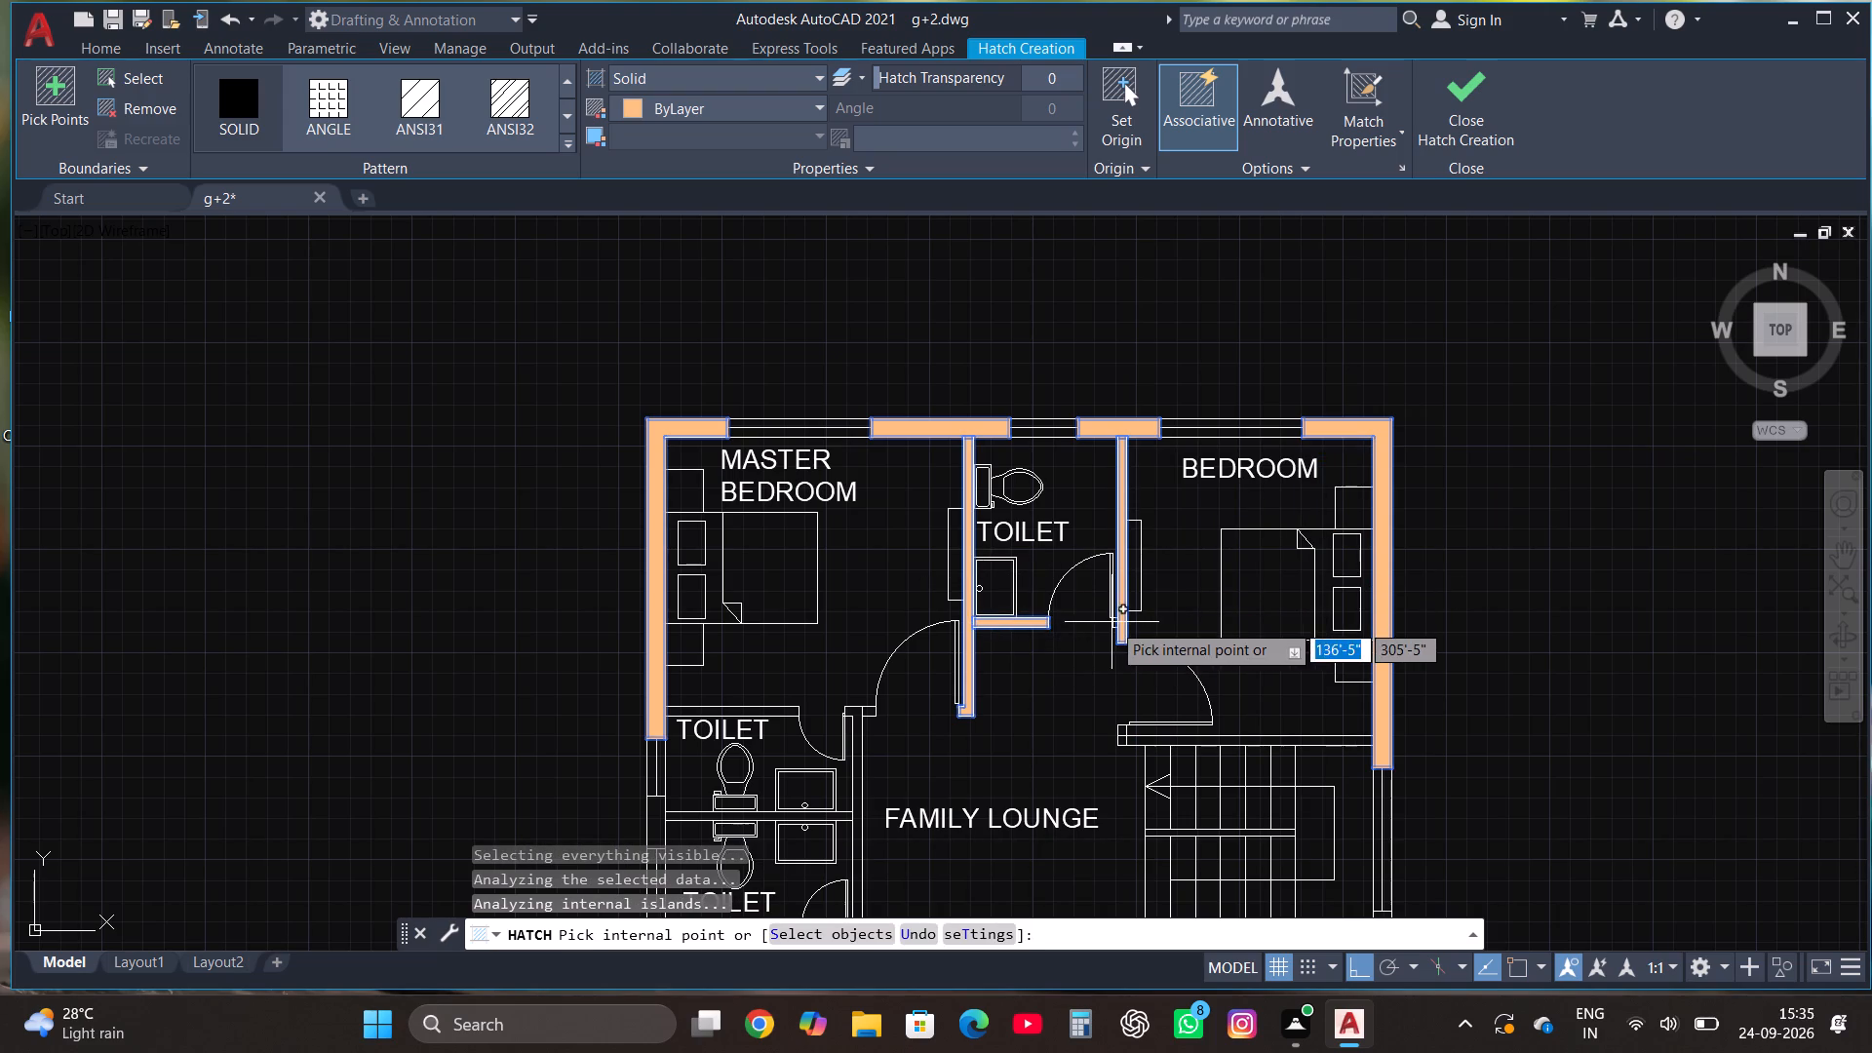
scroll(1118, 622, "up", 3)
left_click(1101, 637)
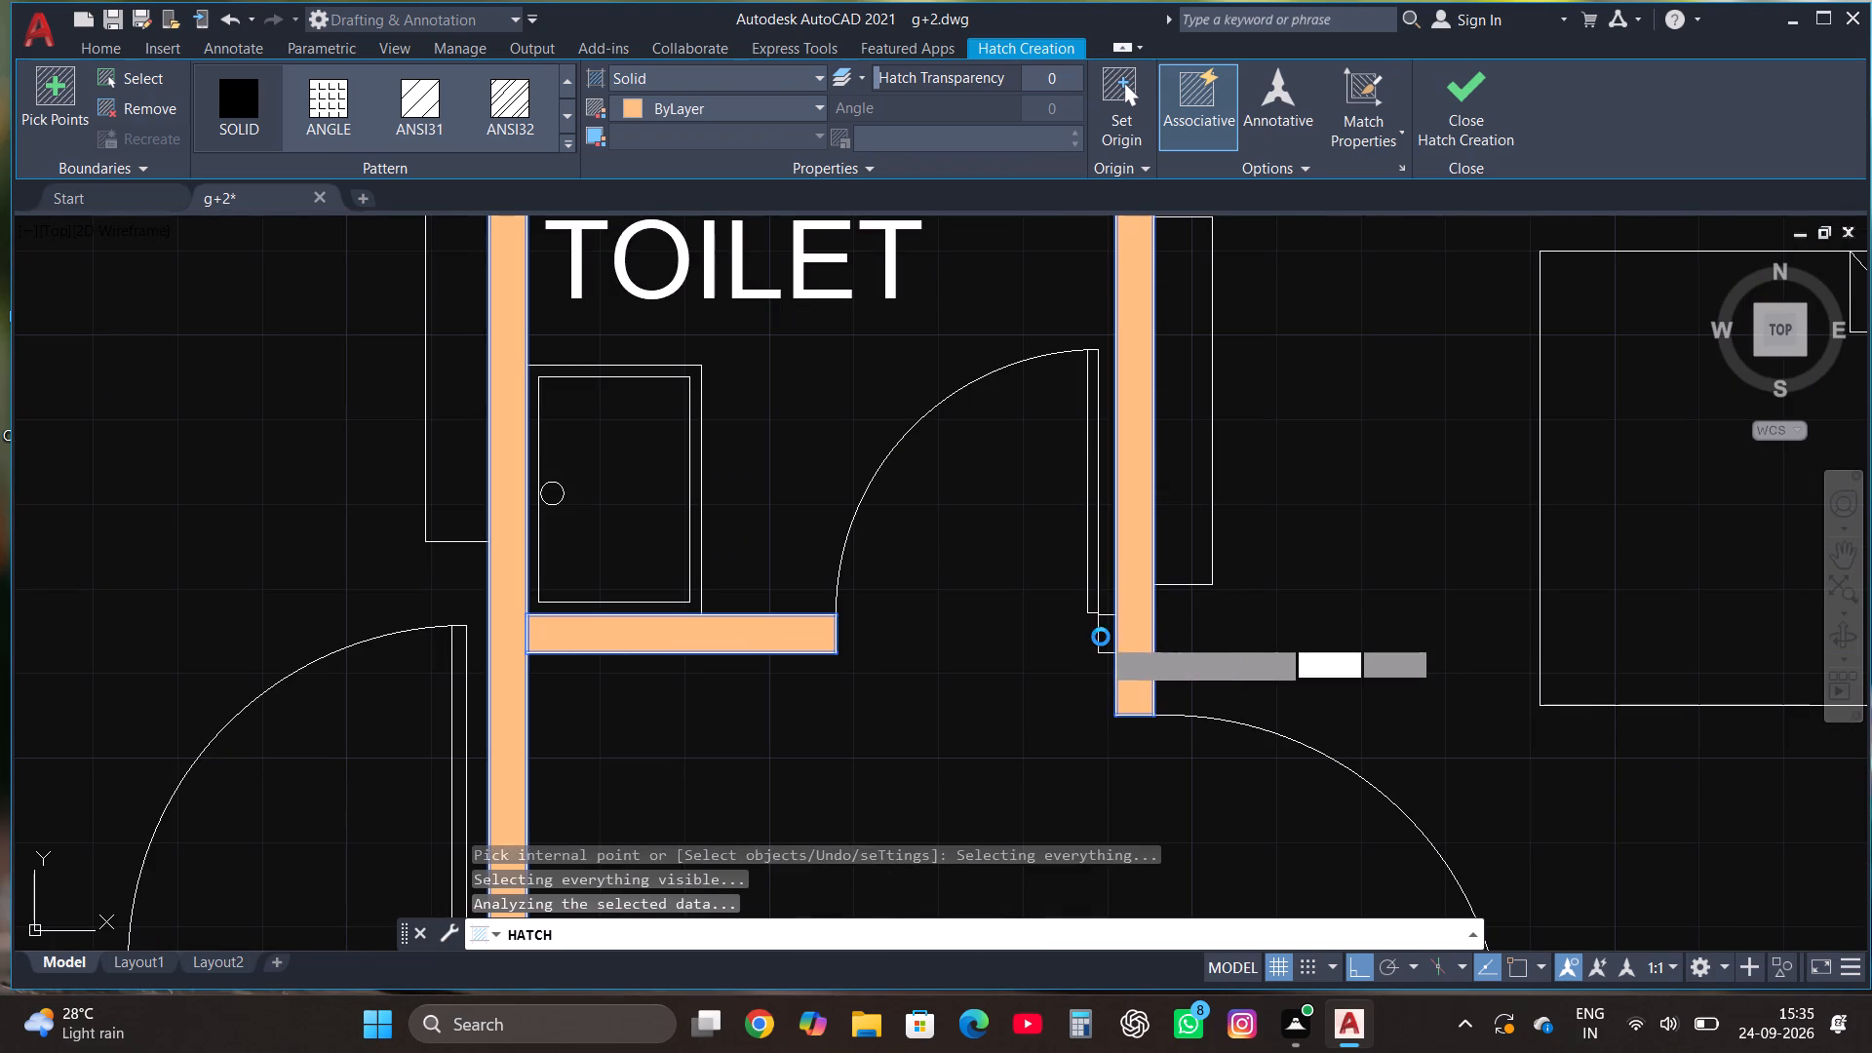
Solid-hatch the short wall stub on the west side of the northern master bedroom's door.
scroll(1013, 565, "down", 6)
scroll(895, 643, "up", 1)
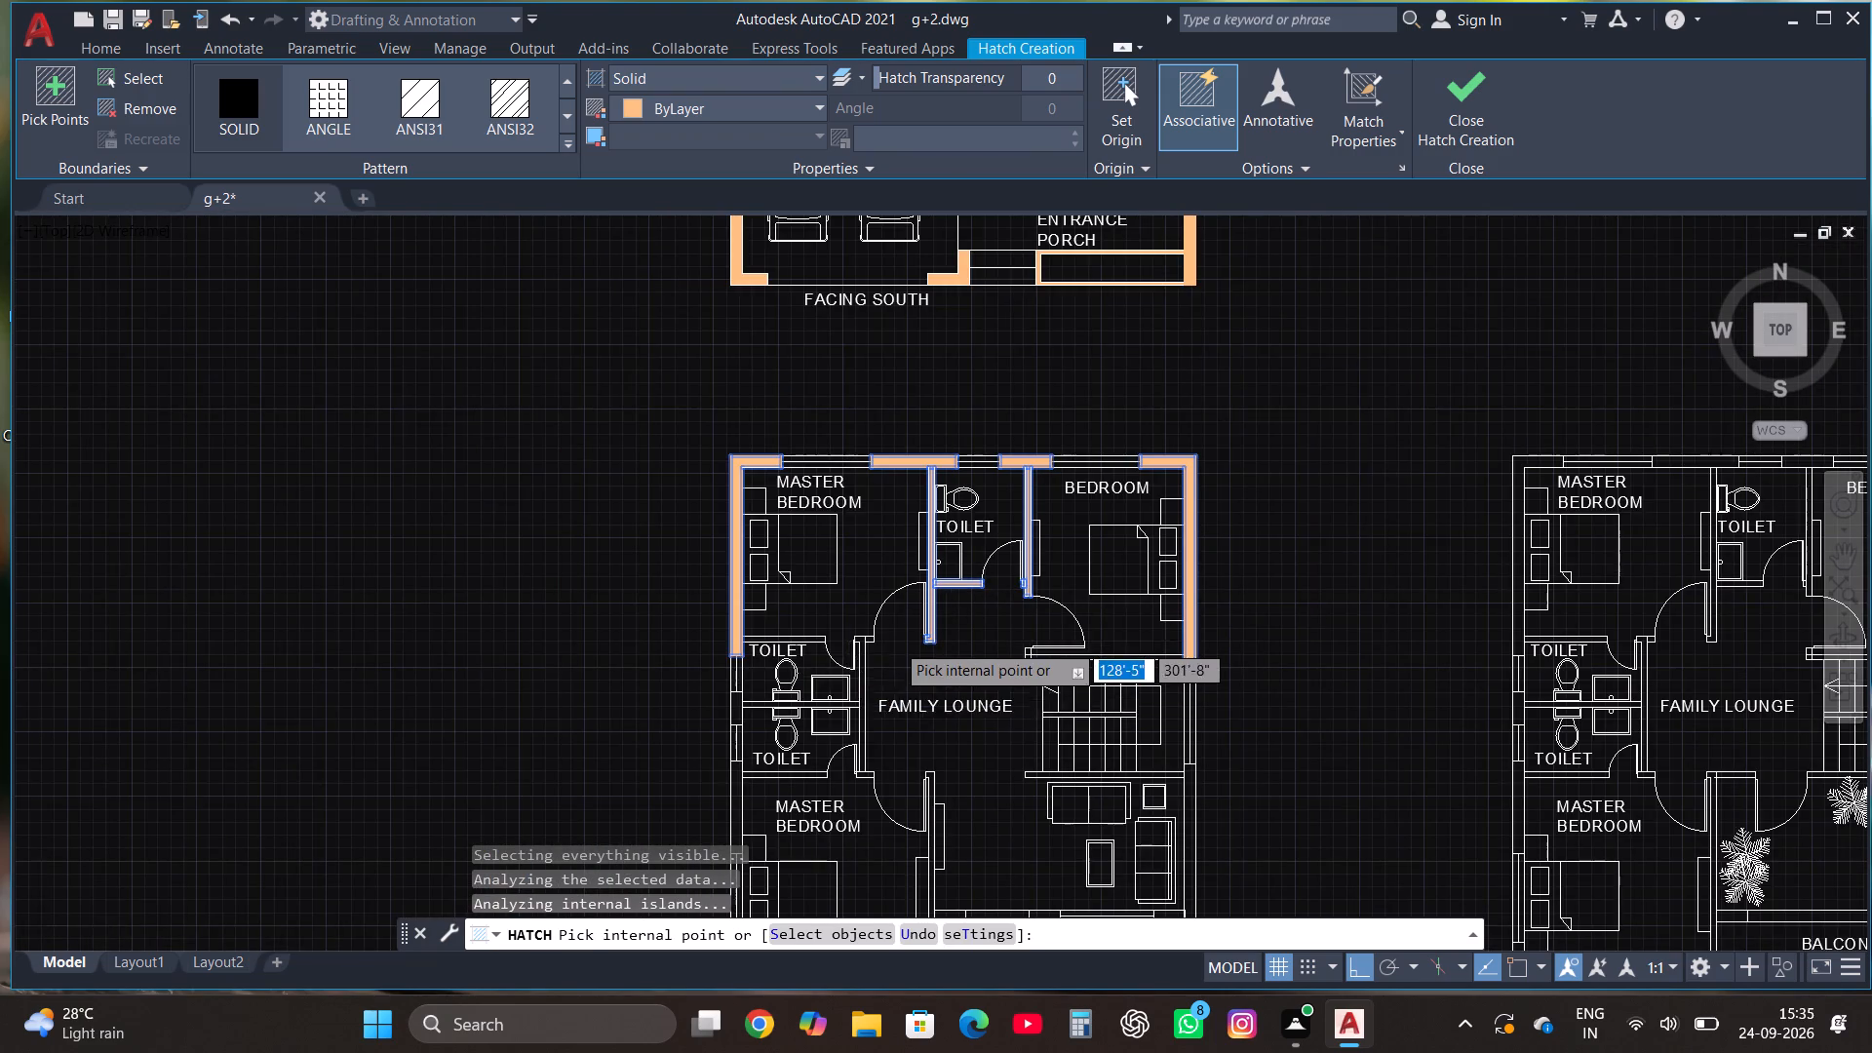
scroll(895, 643, "up", 2)
left_click(788, 637)
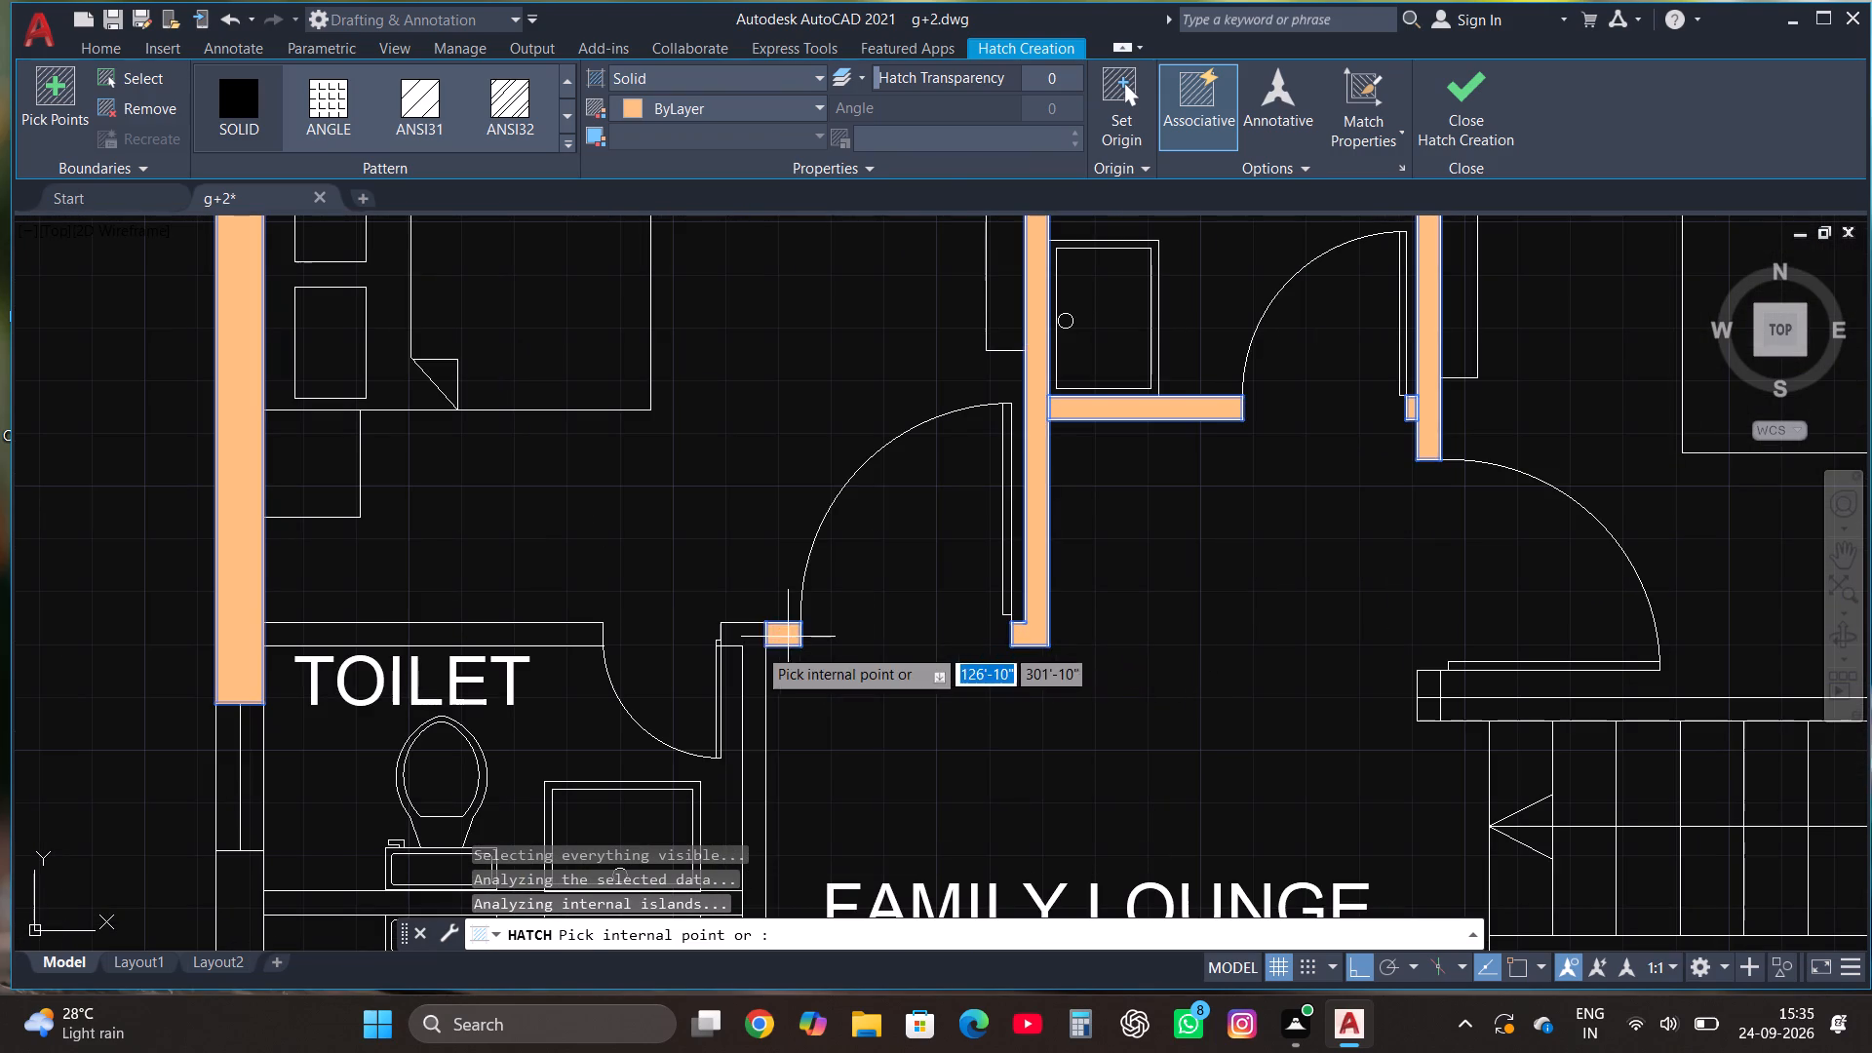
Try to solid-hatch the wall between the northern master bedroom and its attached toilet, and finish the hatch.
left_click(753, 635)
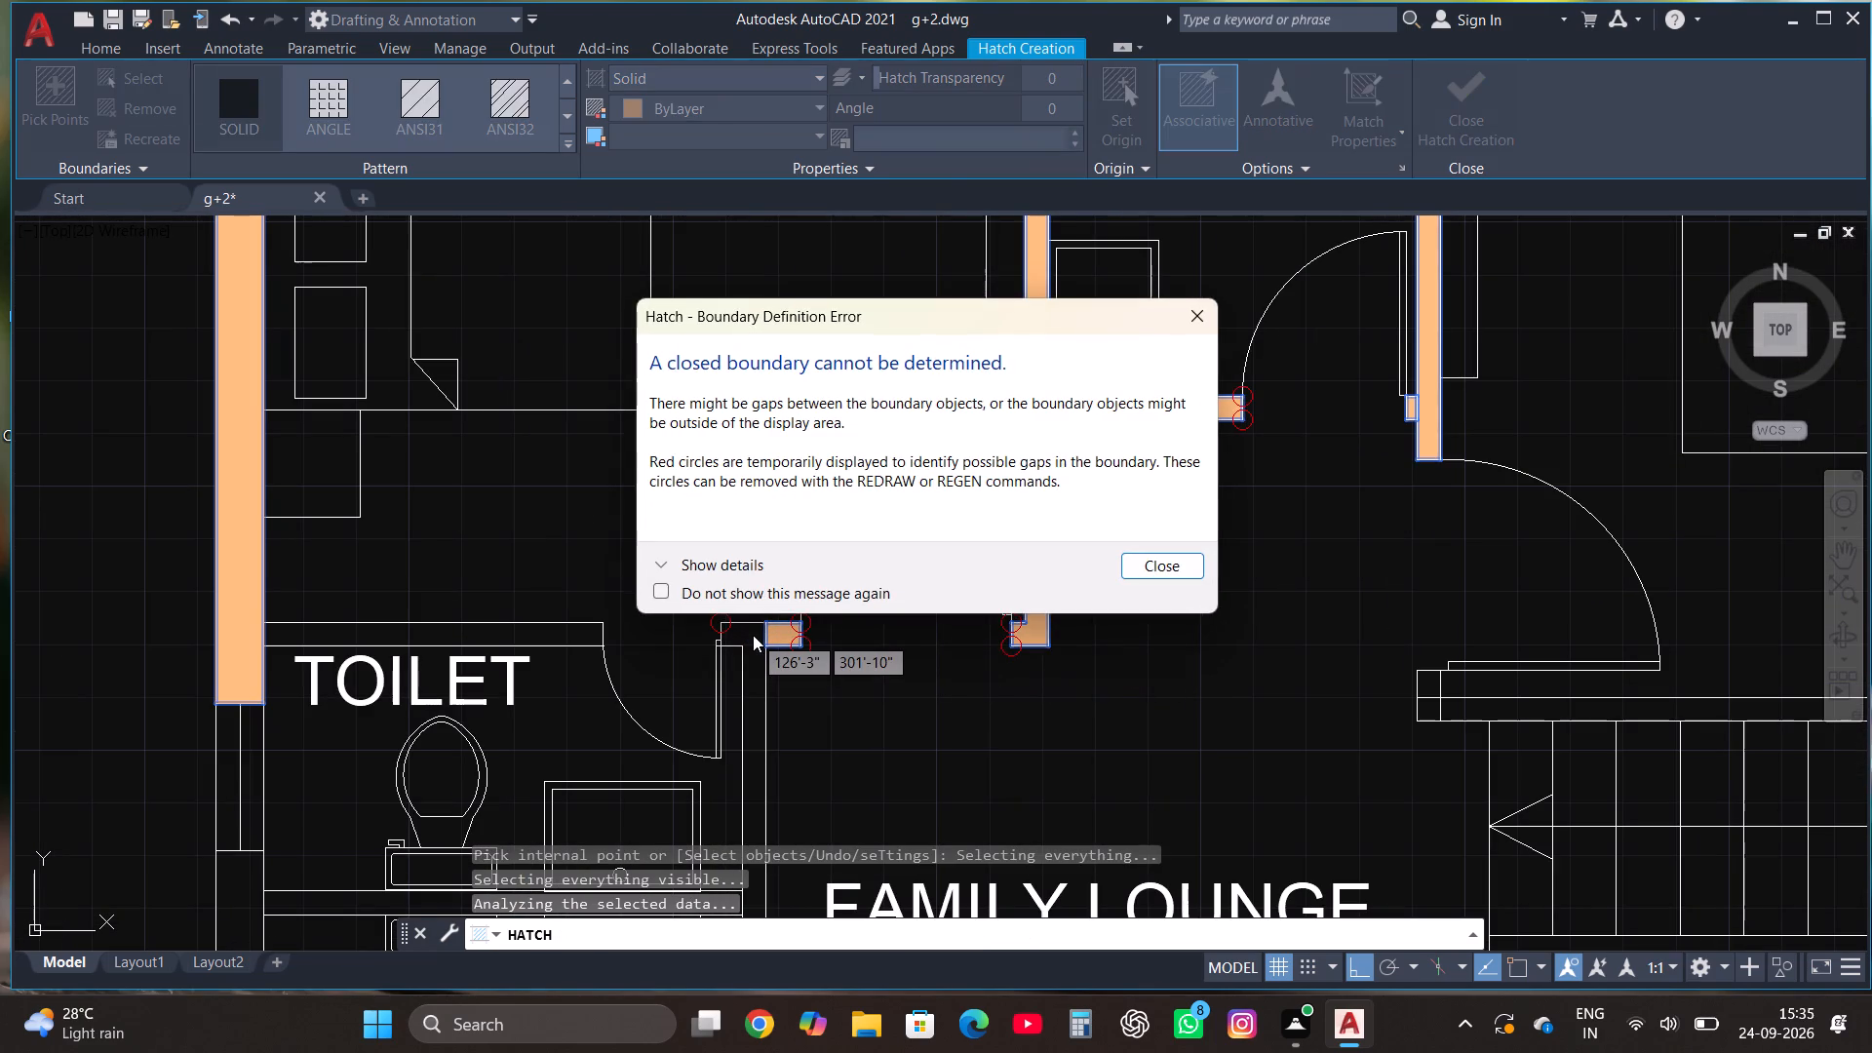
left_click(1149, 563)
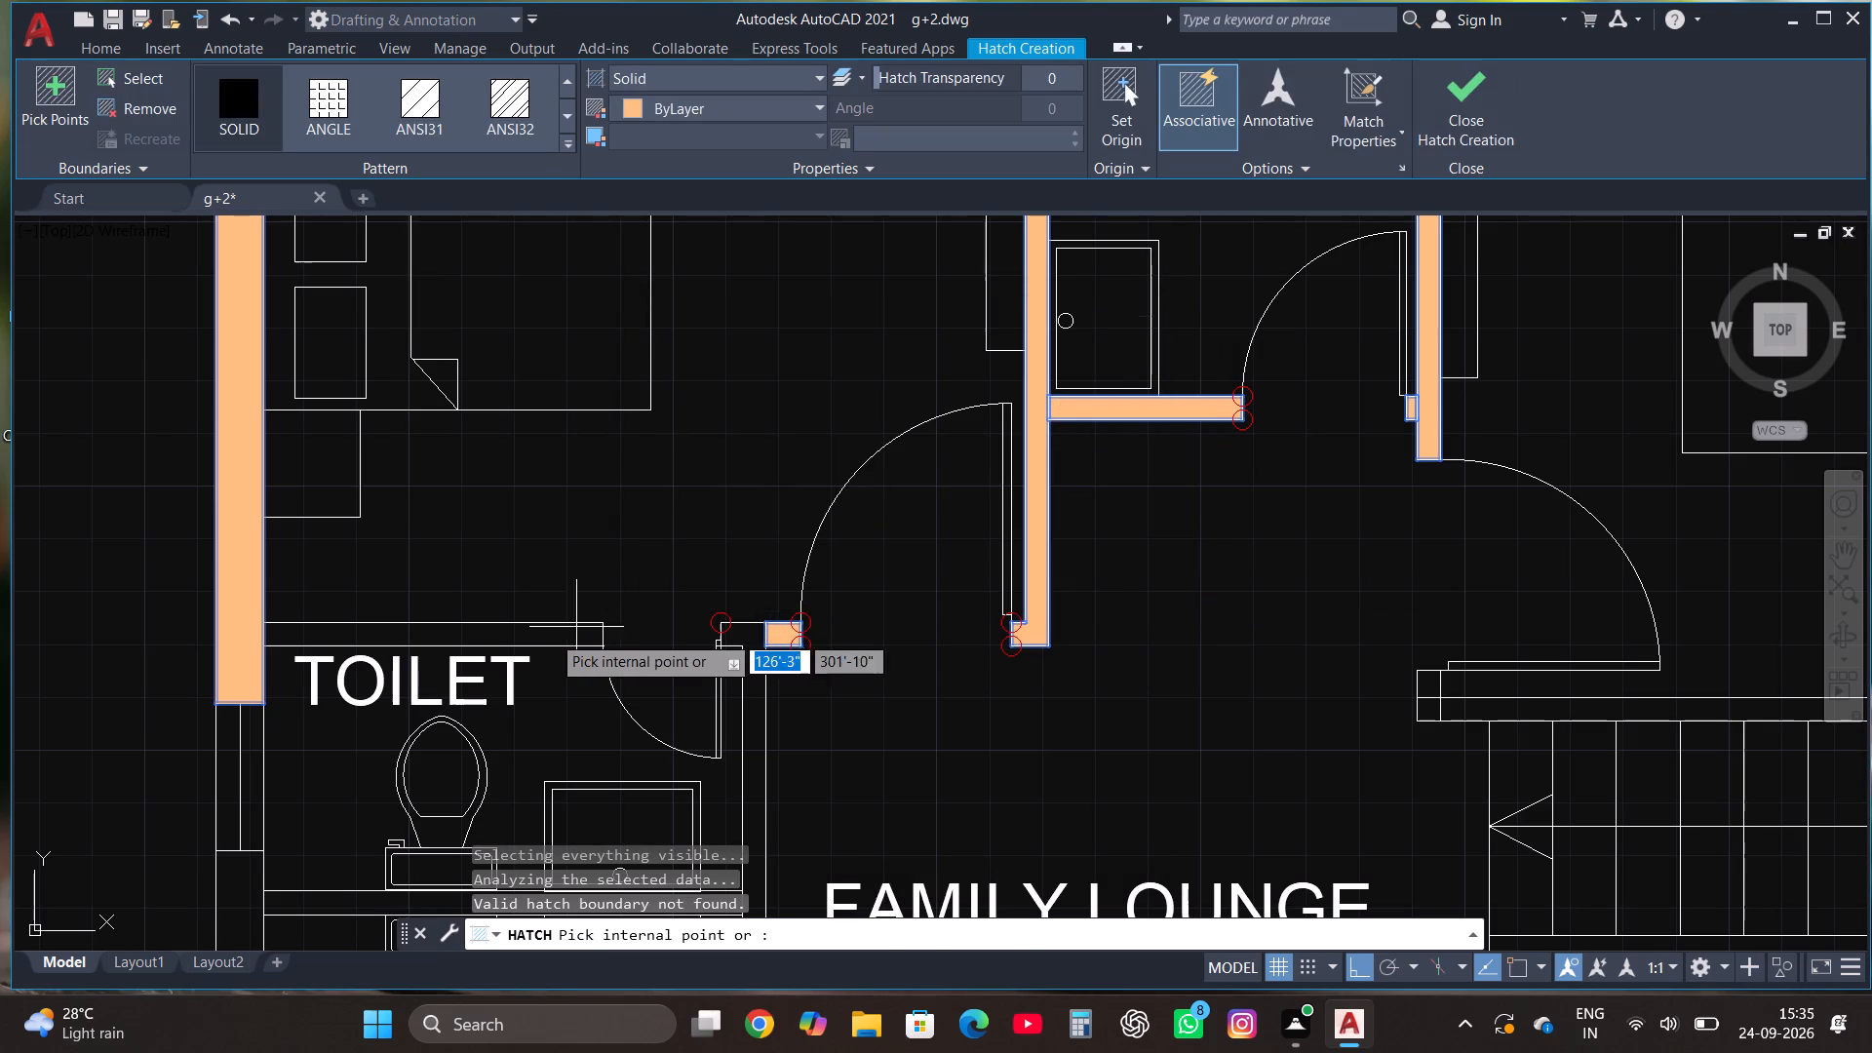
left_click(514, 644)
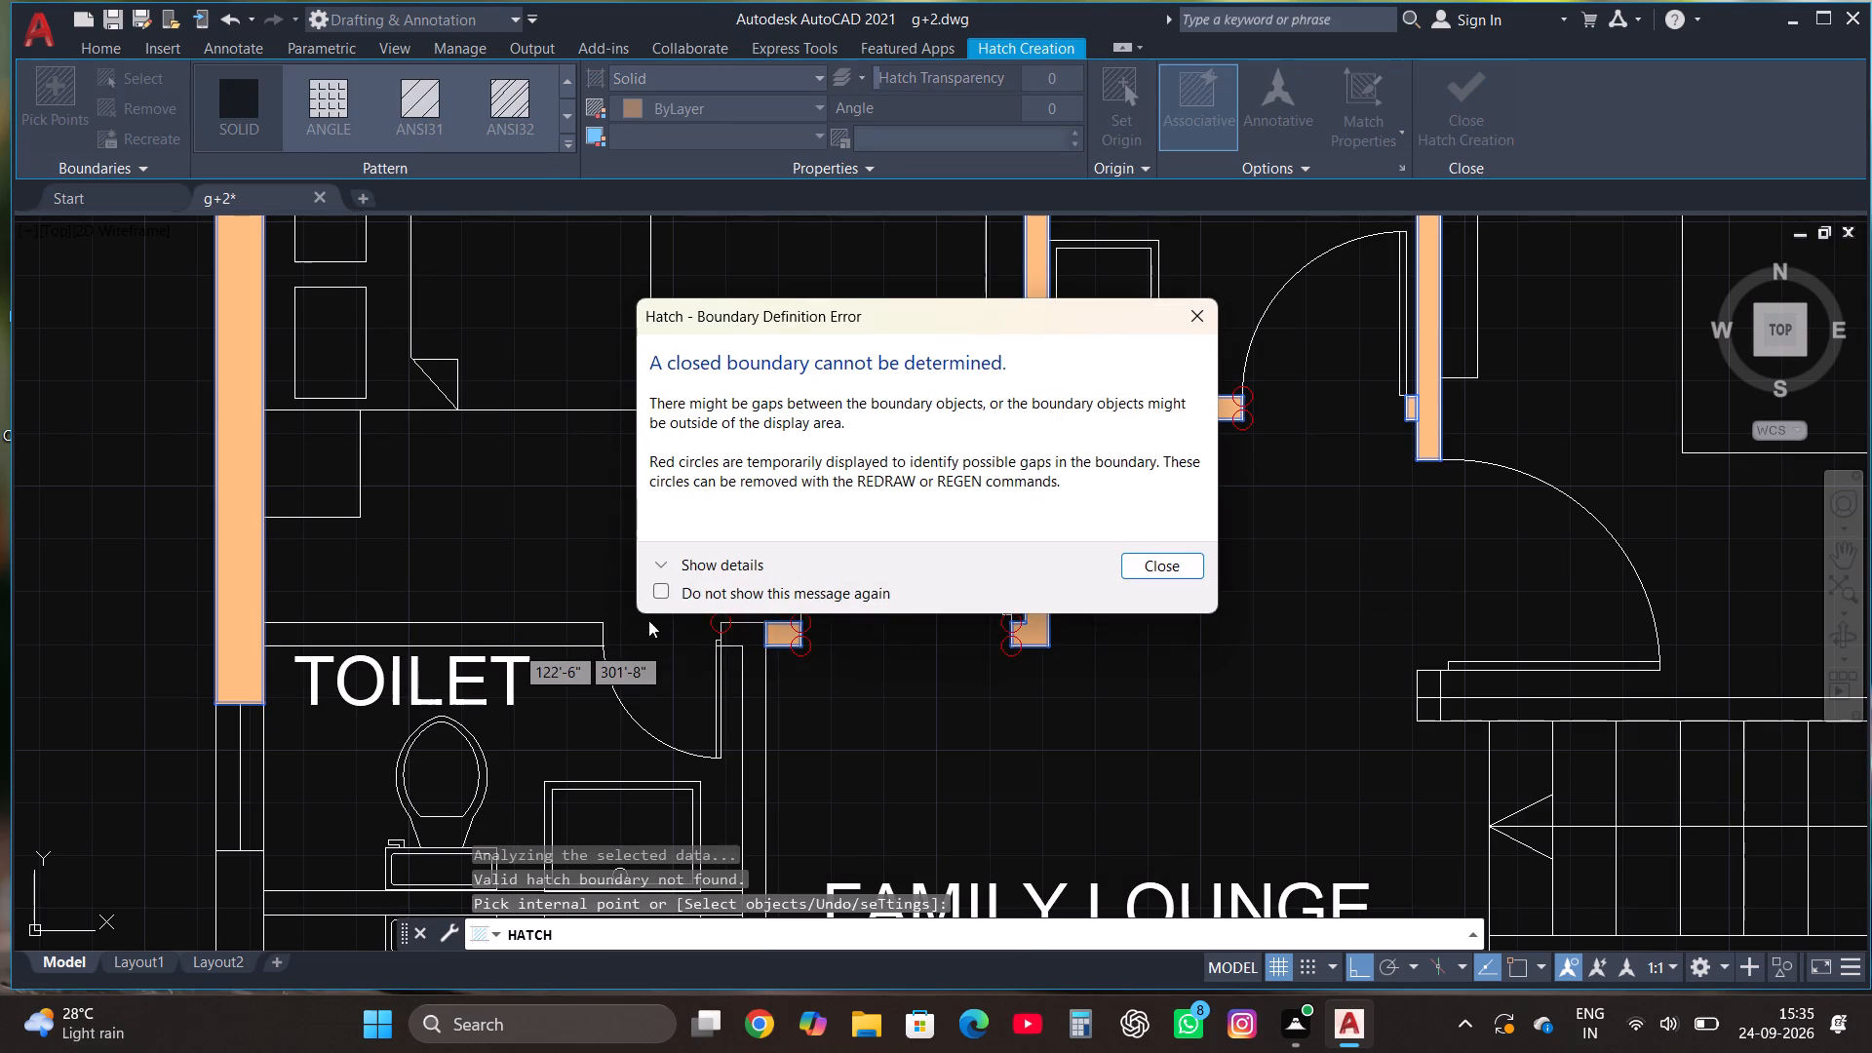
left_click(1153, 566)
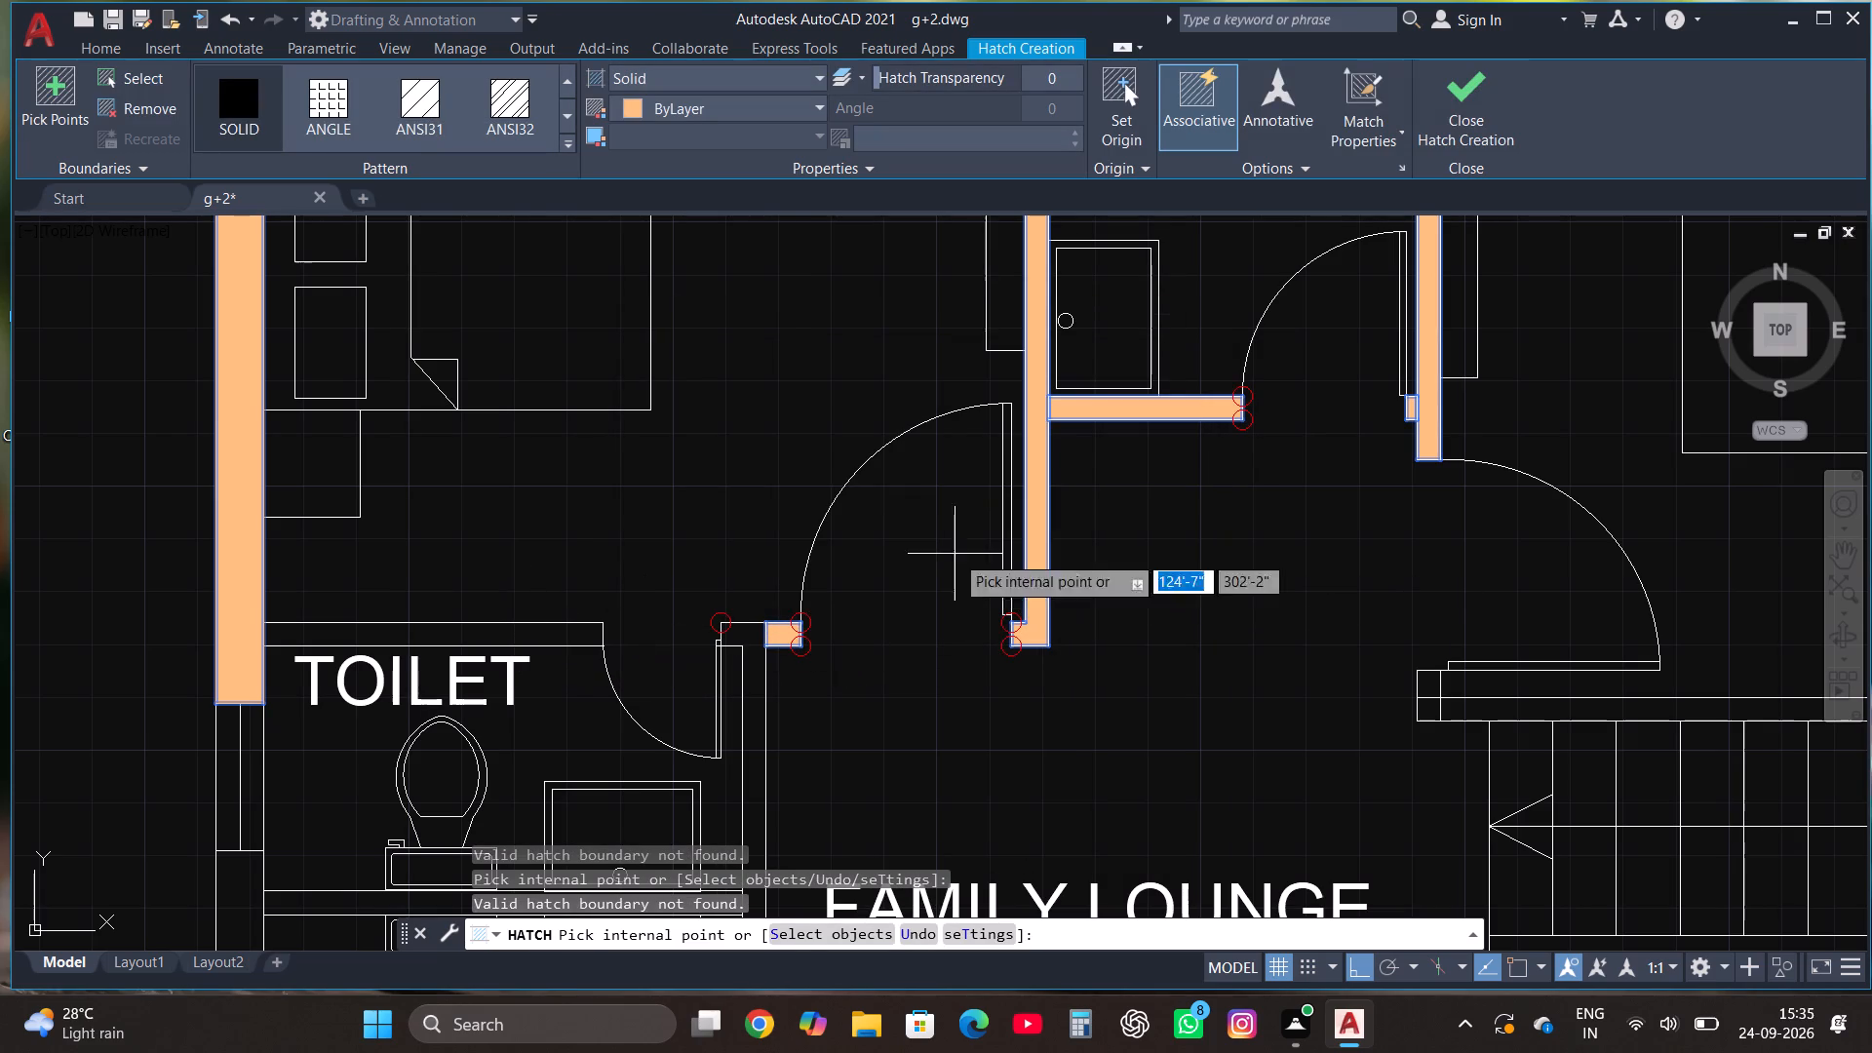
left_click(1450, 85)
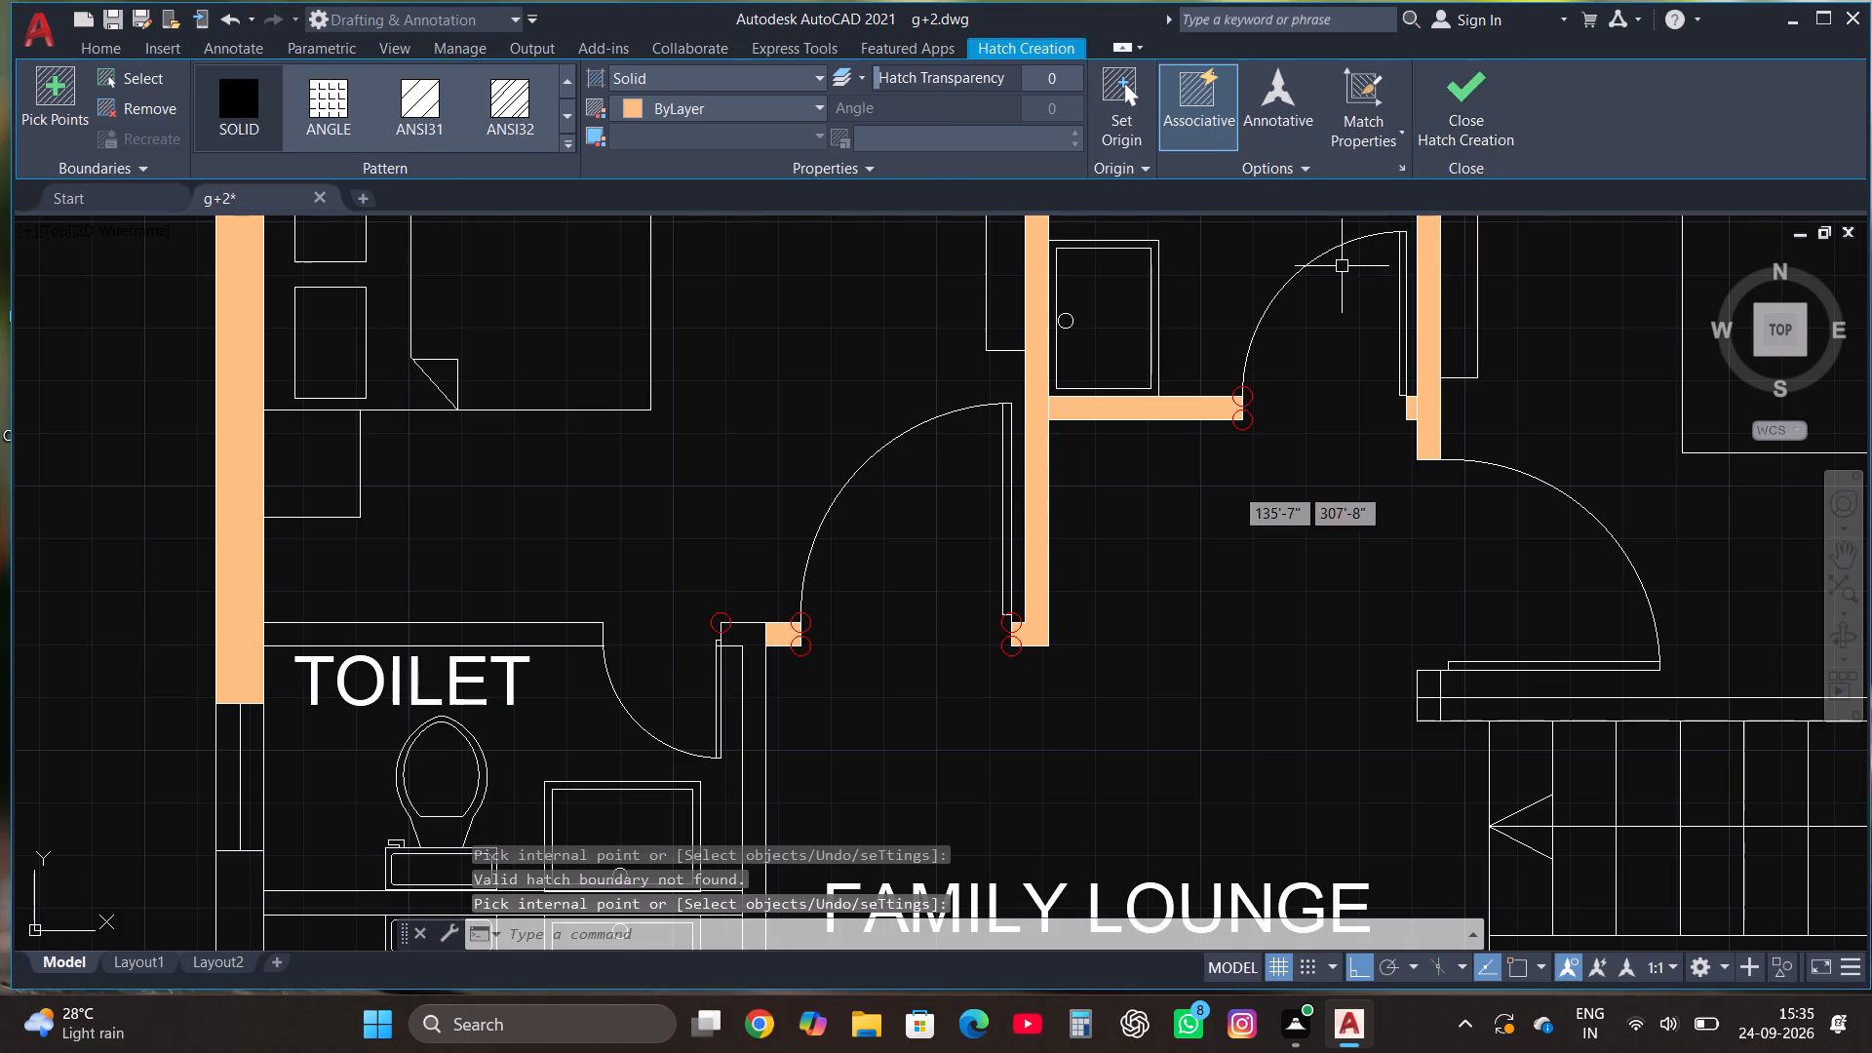
Start a new solid hatch and fill the southwest outer wall corner of the southern master bedroom.
scroll(1132, 534, "down", 4)
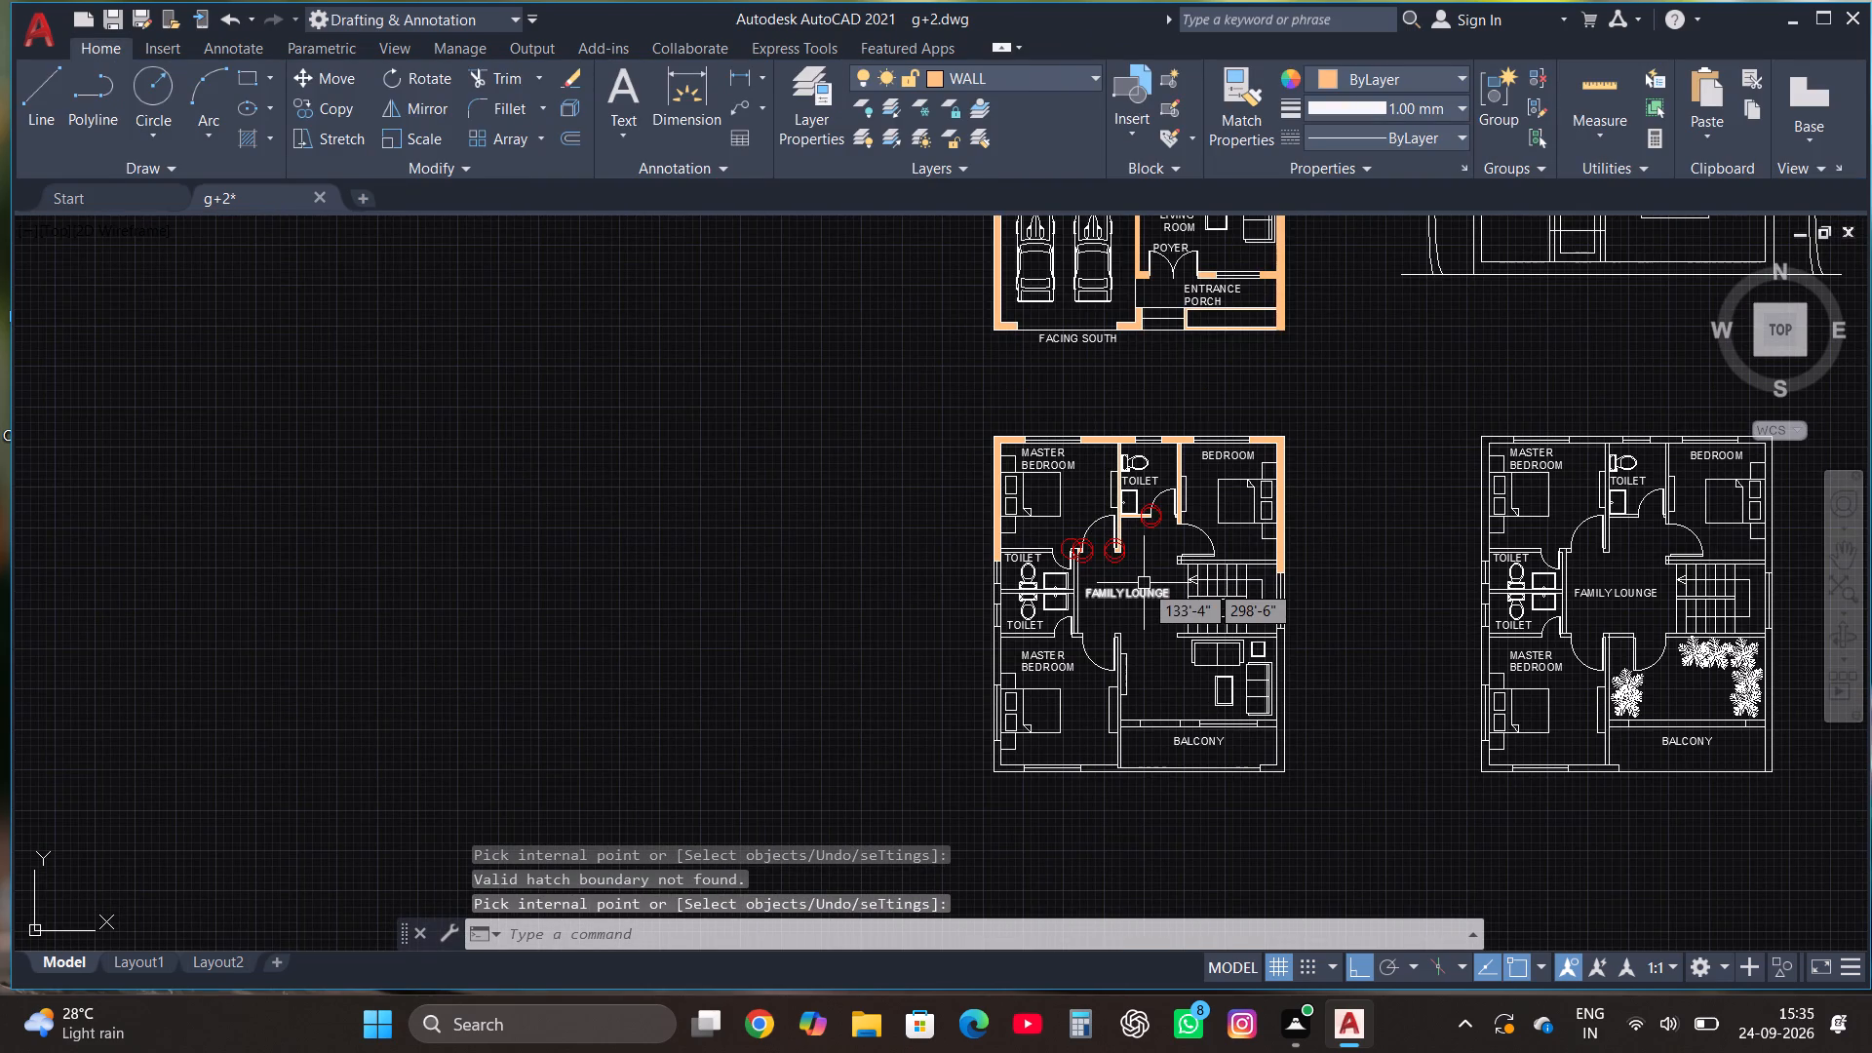
key("h")
key("Return")
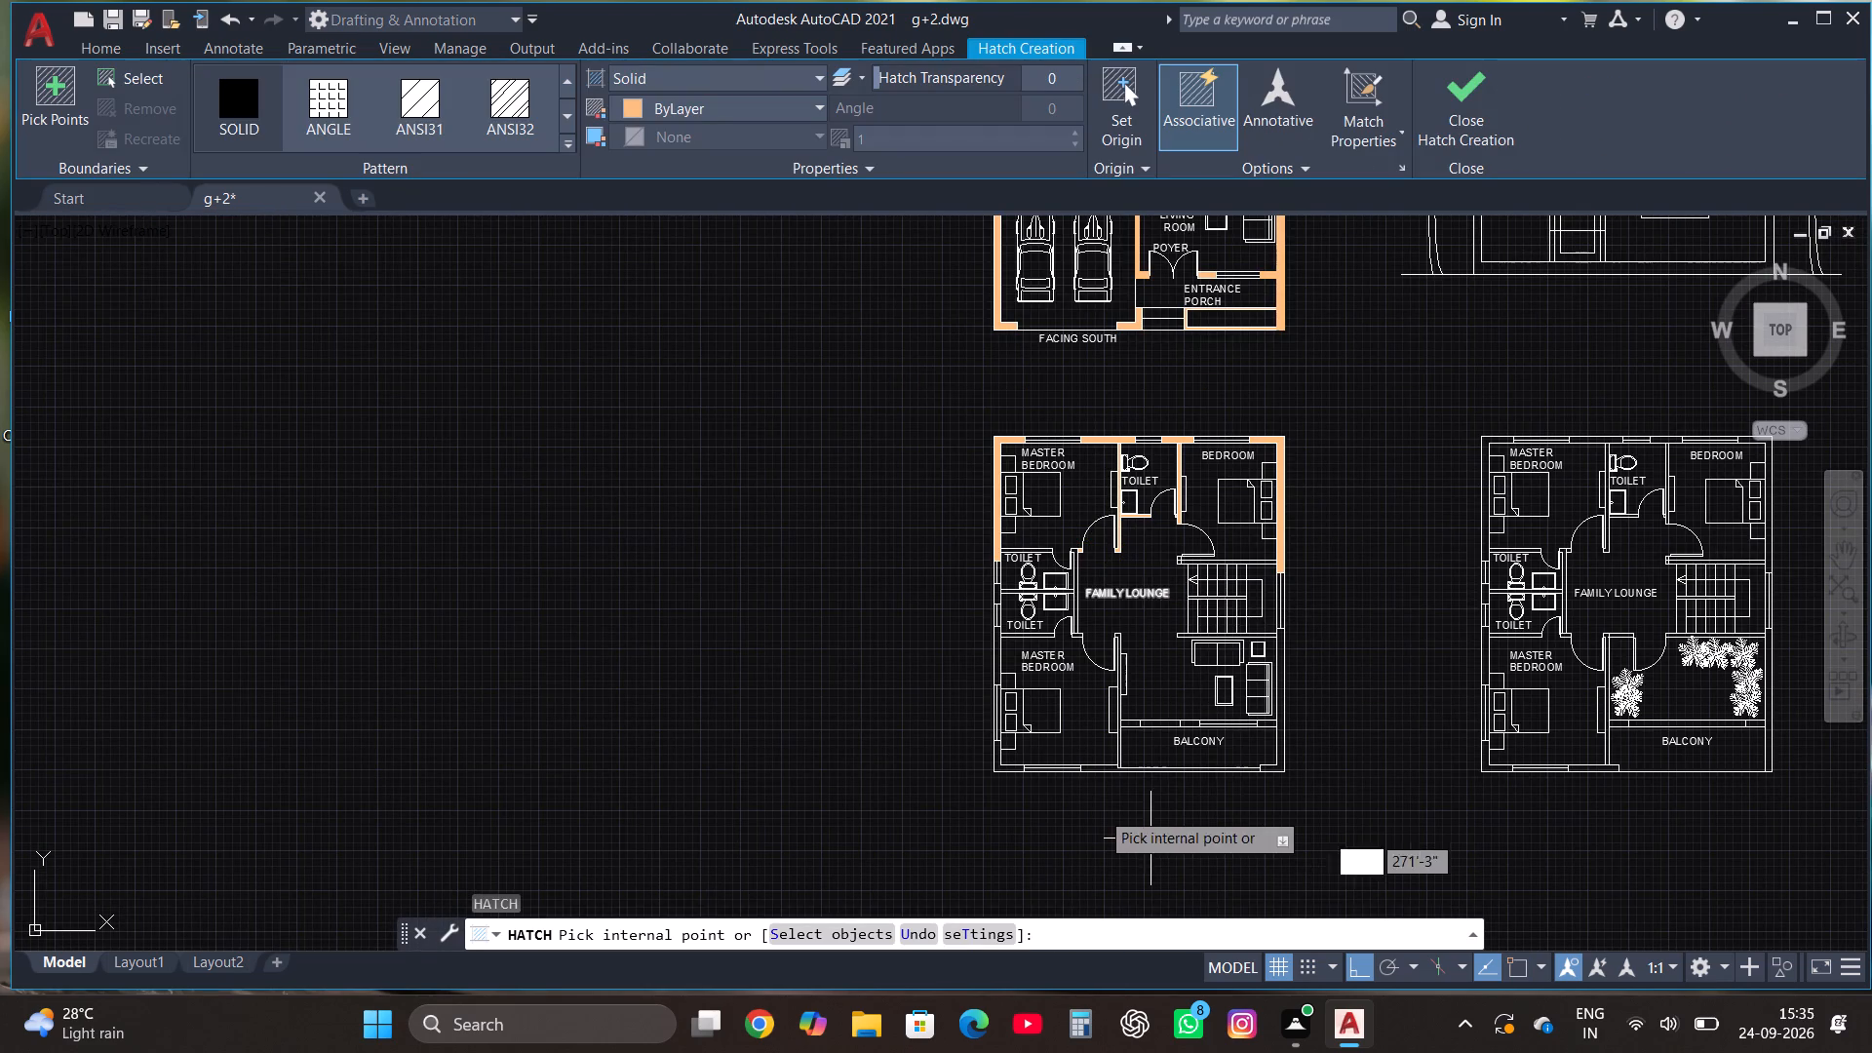
scroll(976, 780, "up", 4)
left_click(1183, 728)
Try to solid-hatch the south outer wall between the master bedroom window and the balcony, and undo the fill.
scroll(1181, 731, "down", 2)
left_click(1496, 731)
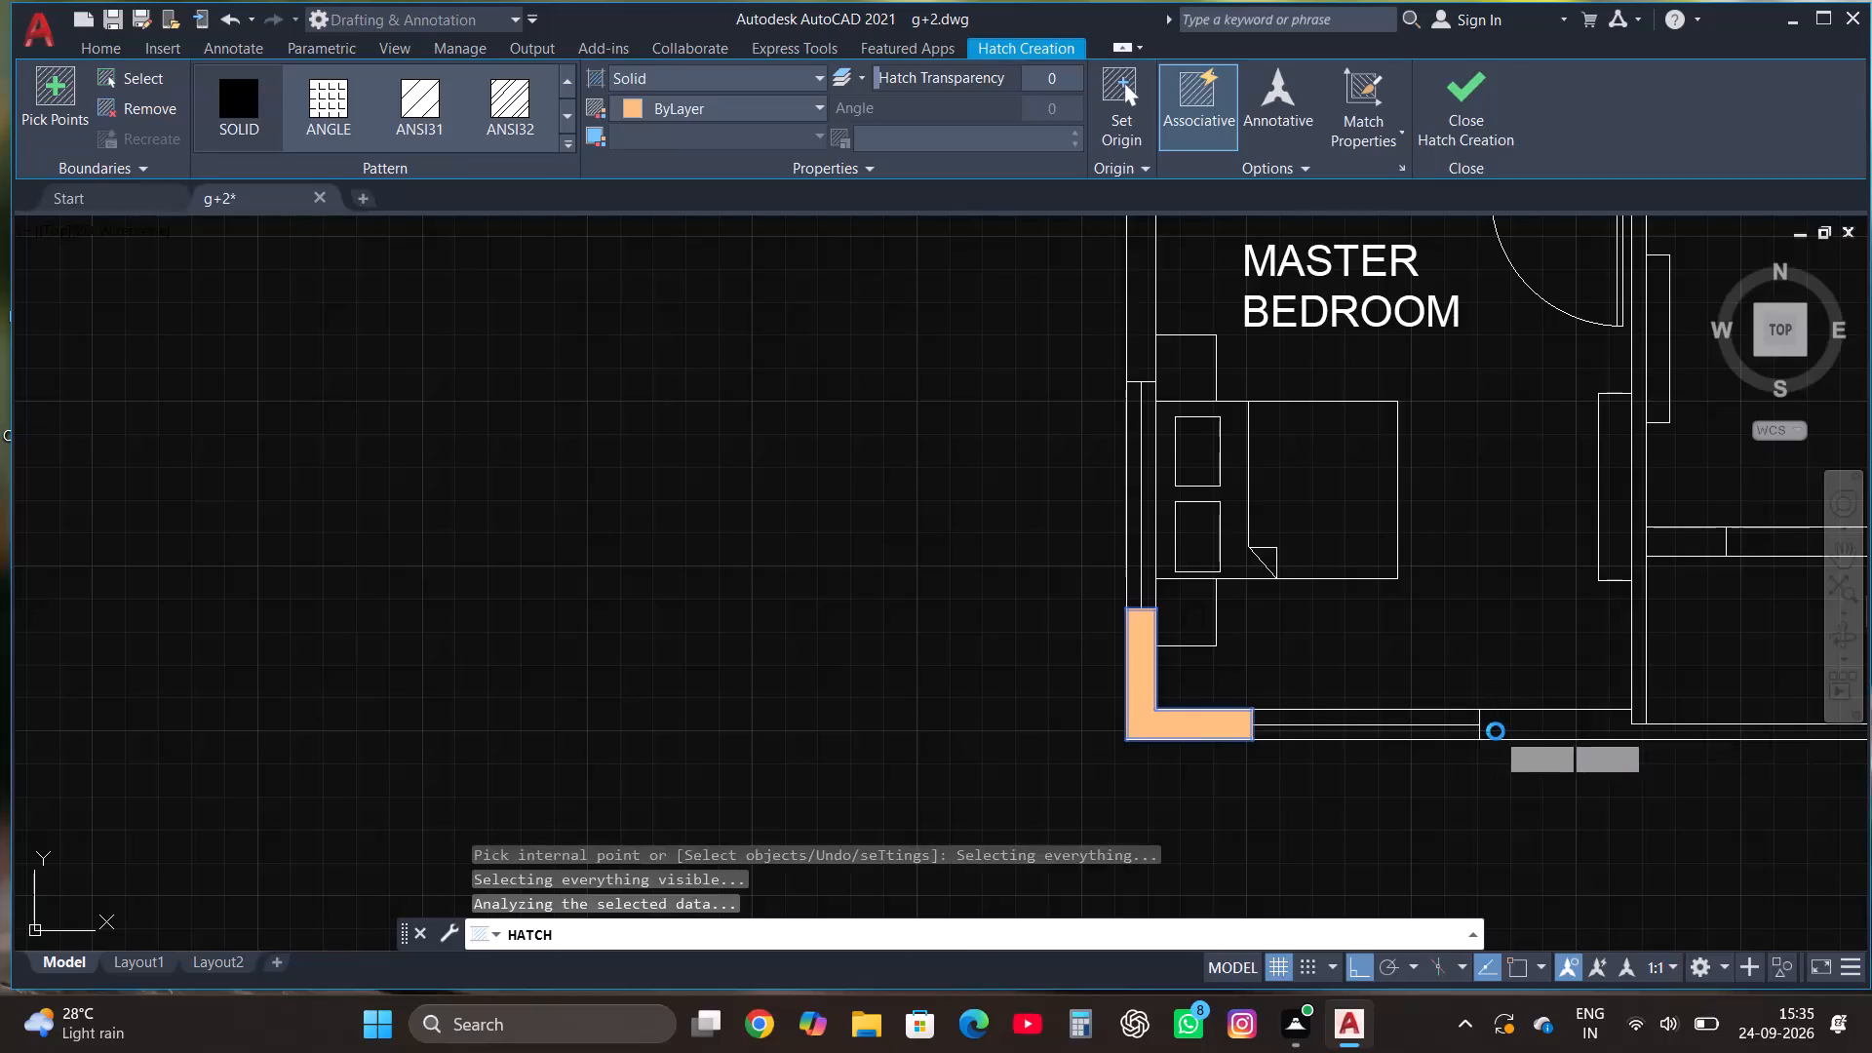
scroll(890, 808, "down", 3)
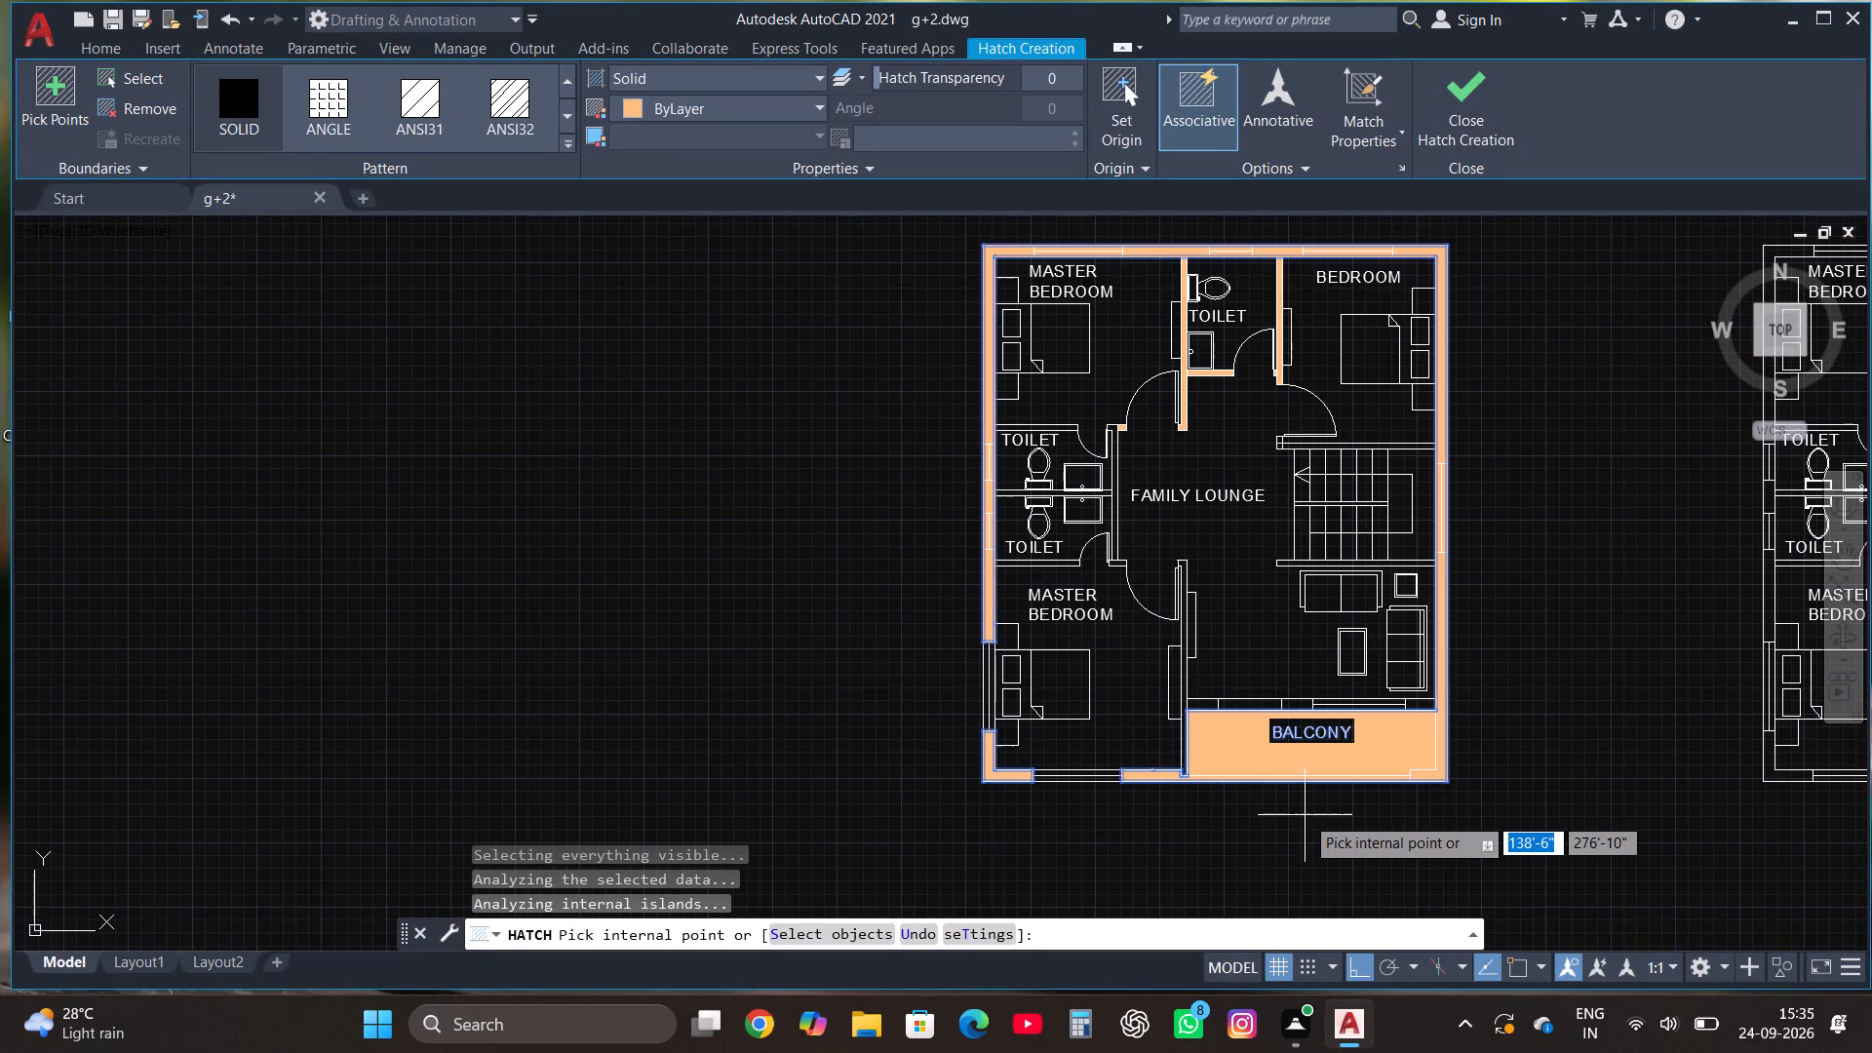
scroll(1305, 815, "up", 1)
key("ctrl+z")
Solid-hatch the south outer wall from the master bedroom window along the balcony, plus the southeast corner and east wall up to the stair window.
scroll(1102, 770, "up", 1)
left_click(1087, 753)
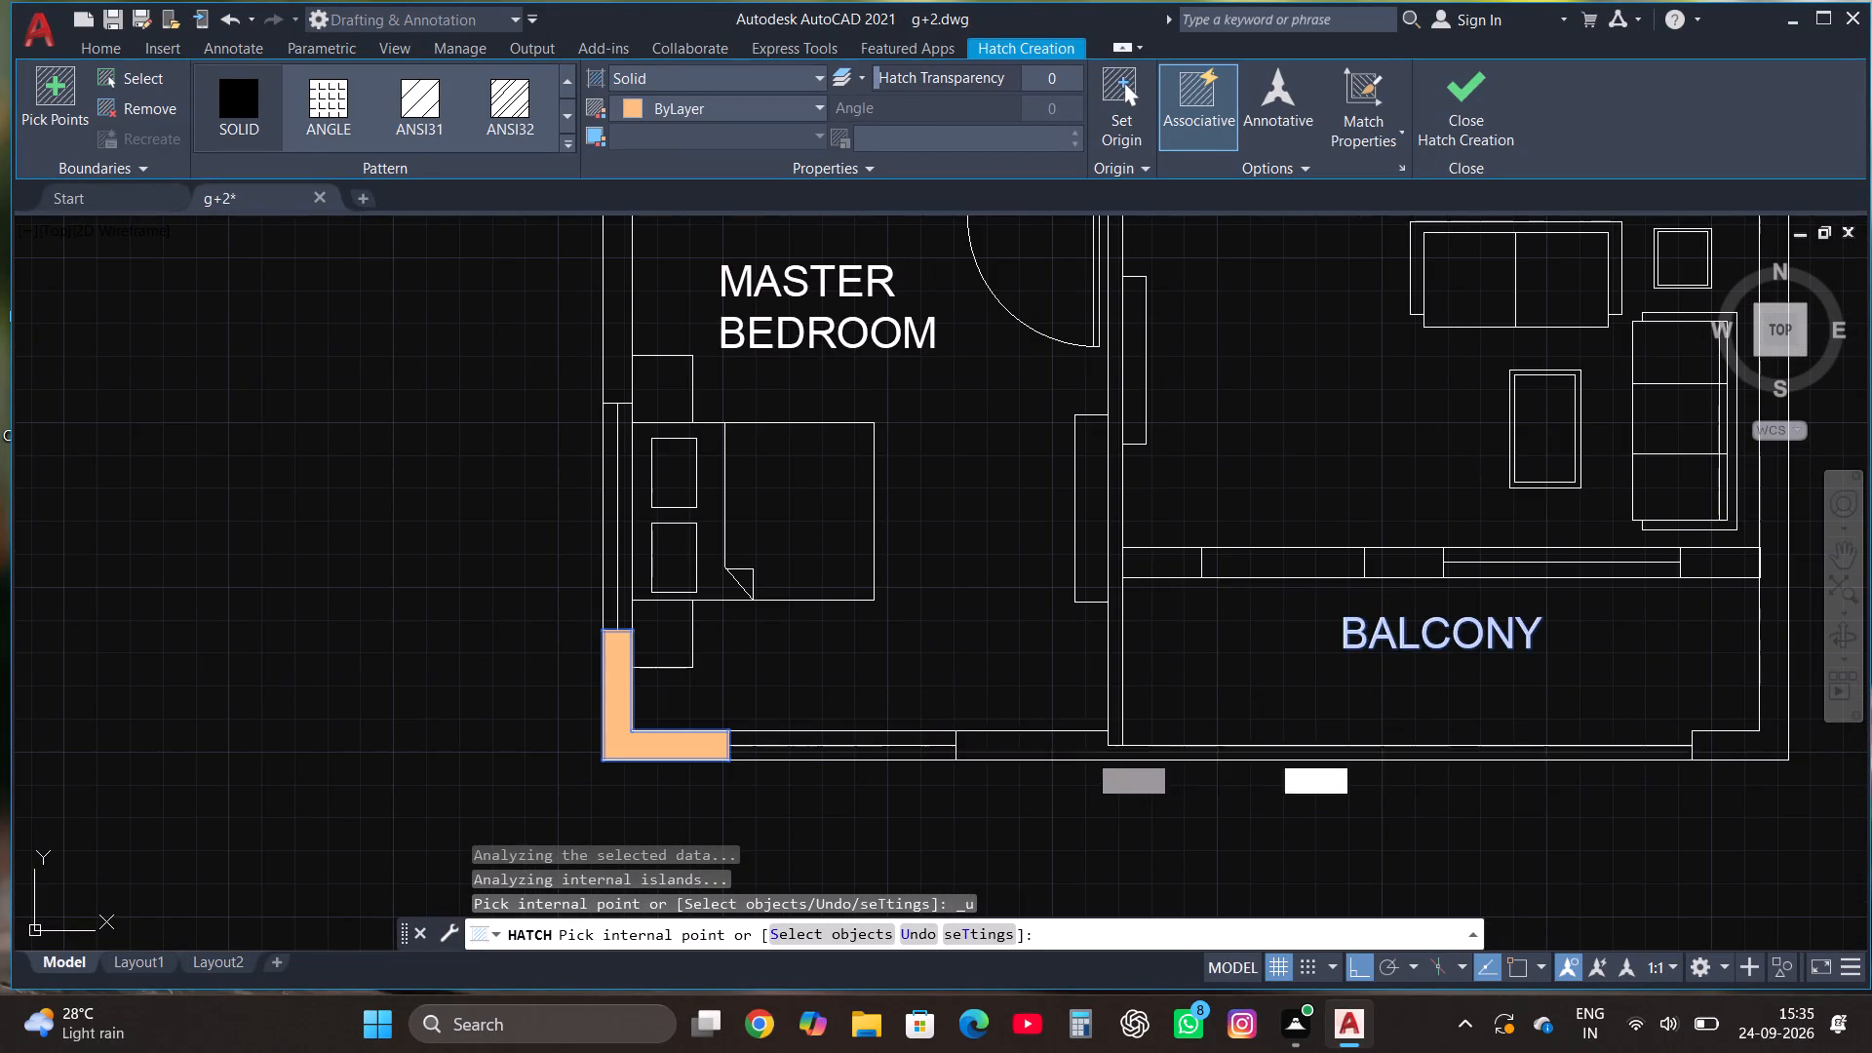
scroll(1093, 762, "down", 1)
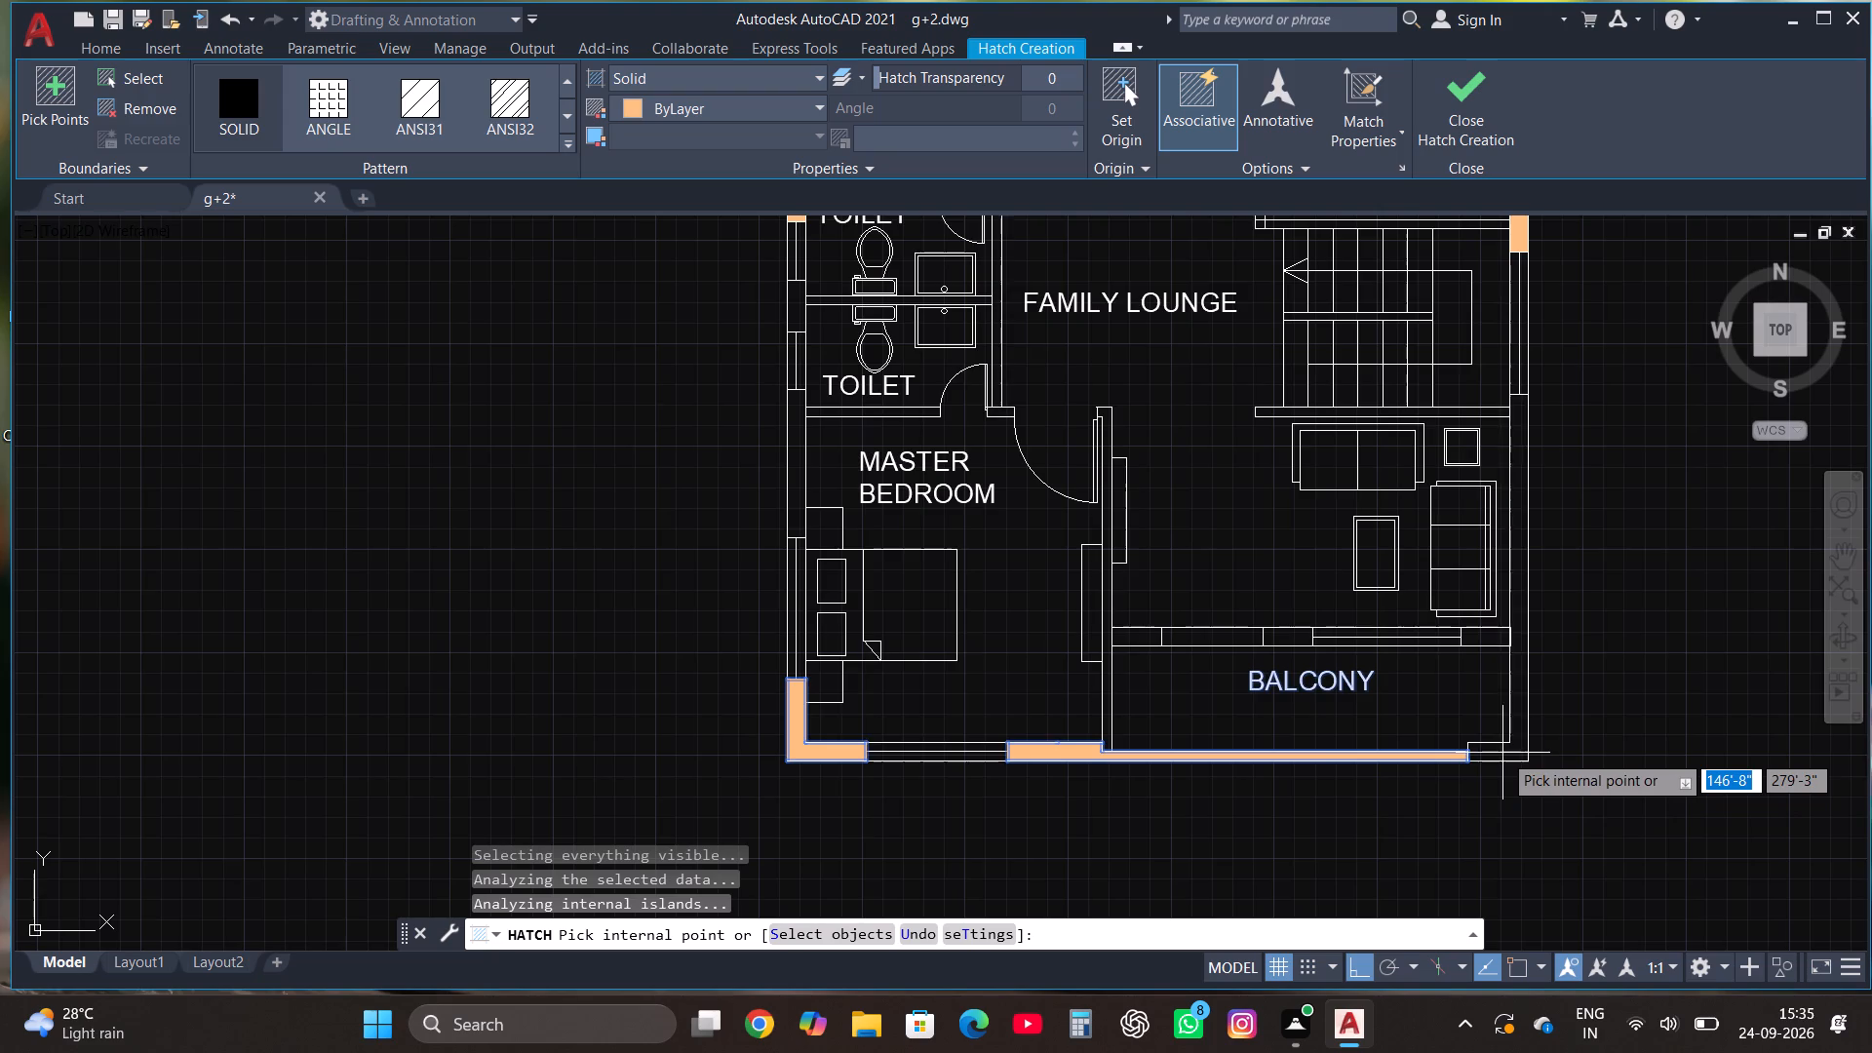
scroll(1502, 753, "up", 2)
left_click(1502, 751)
scroll(1490, 769, "down", 4)
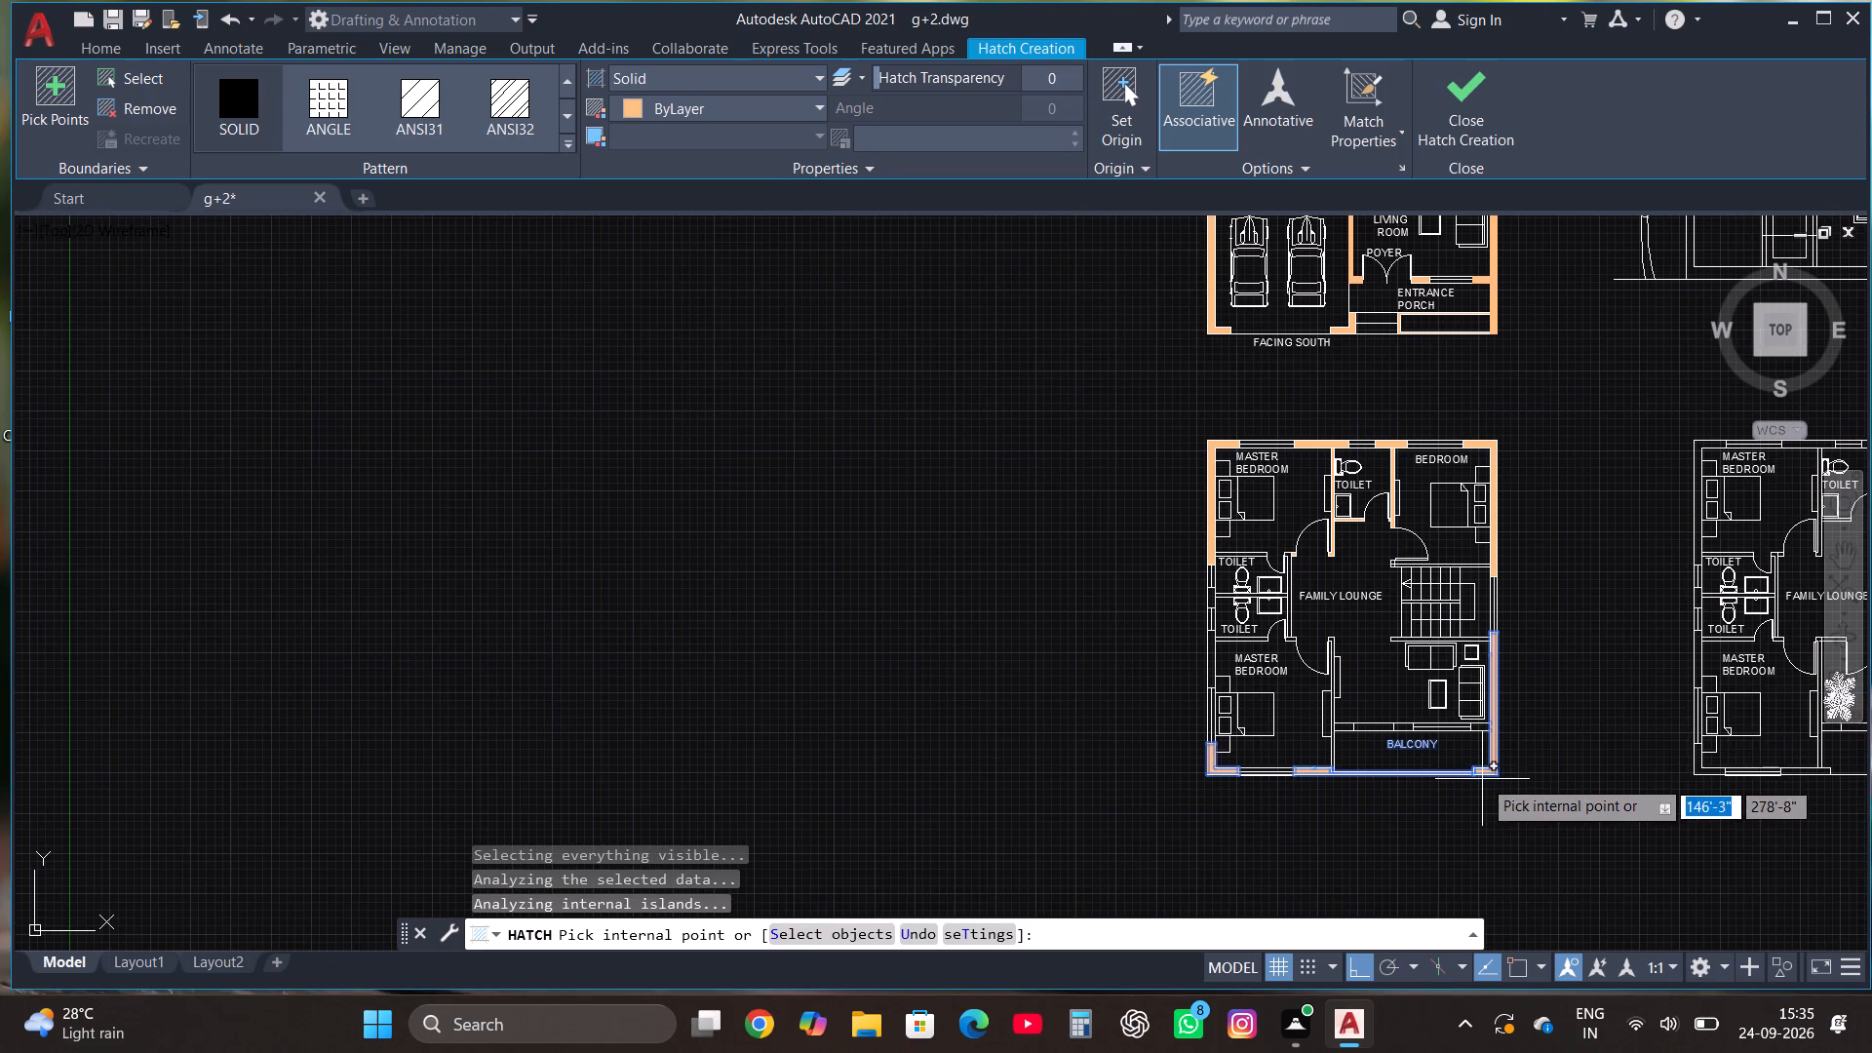
Solid-hatch the three wall segments between the sofa seating area and the balcony, leaving the door and window openings clear.
scroll(1464, 716, "up", 4)
left_click(1534, 733)
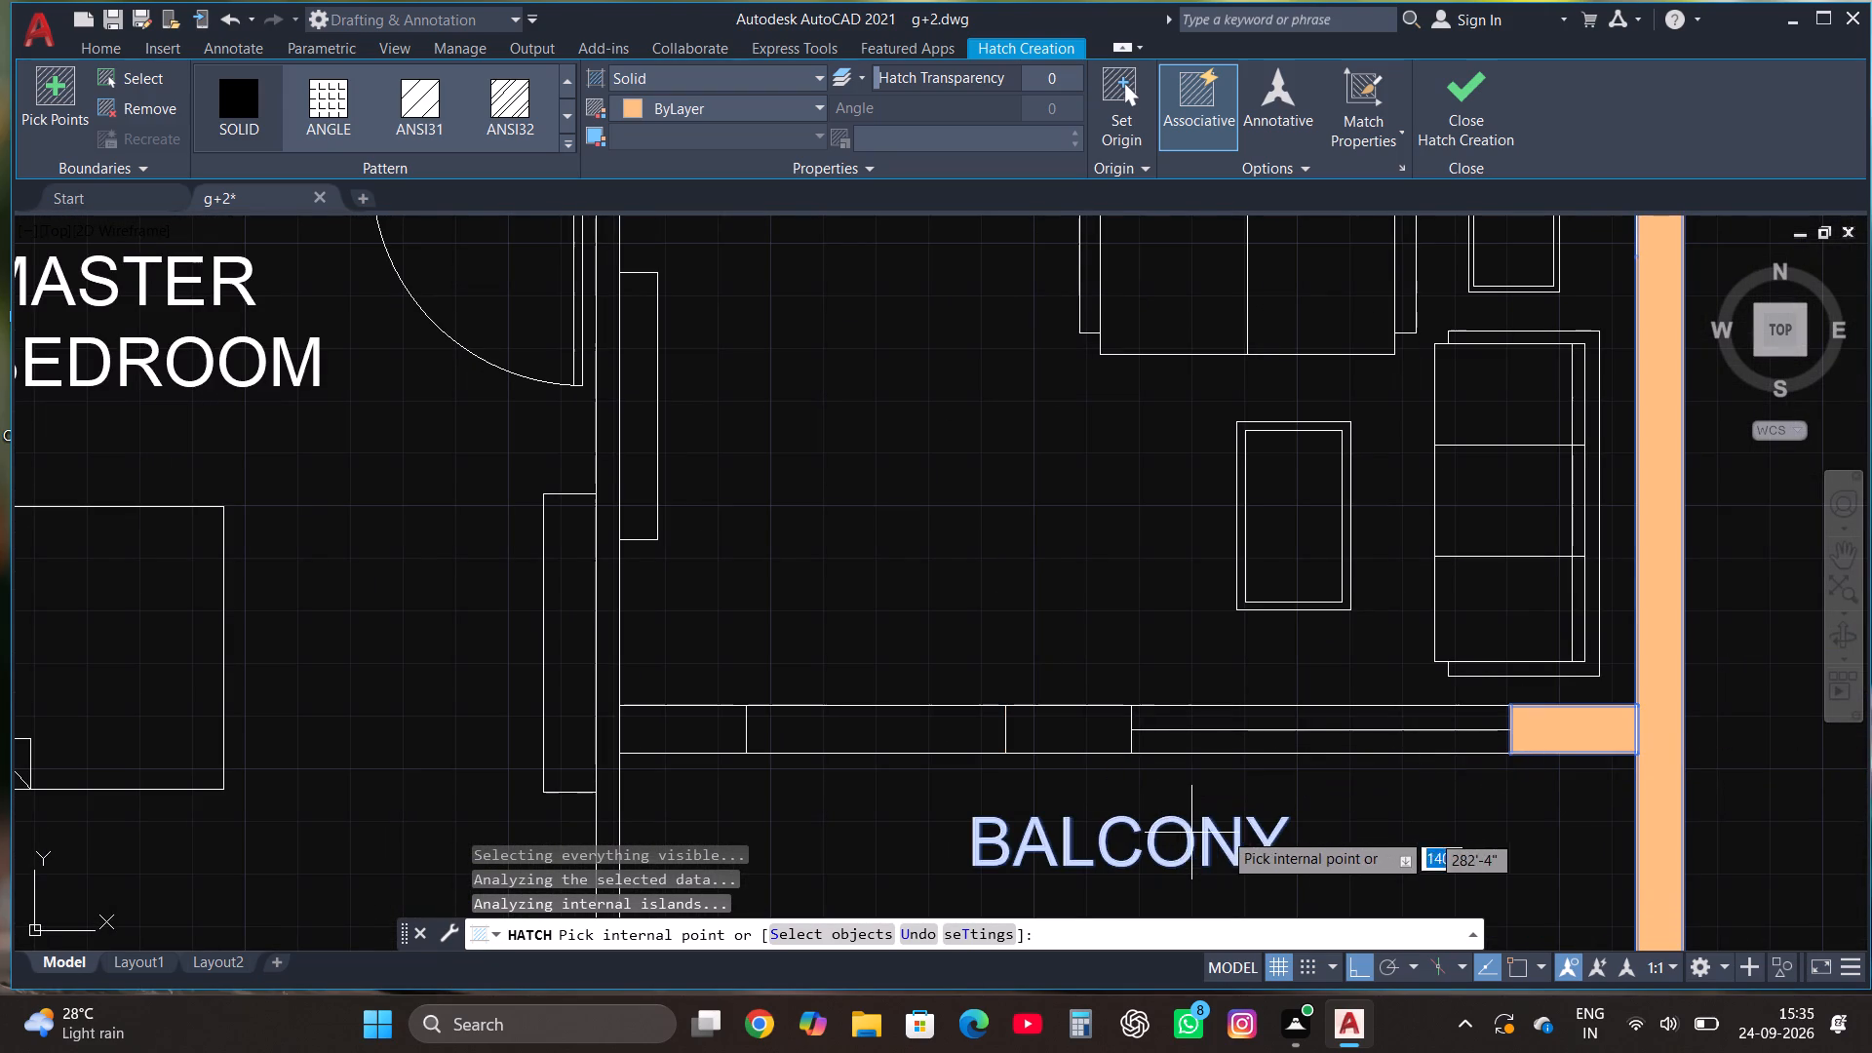
left_click(1076, 732)
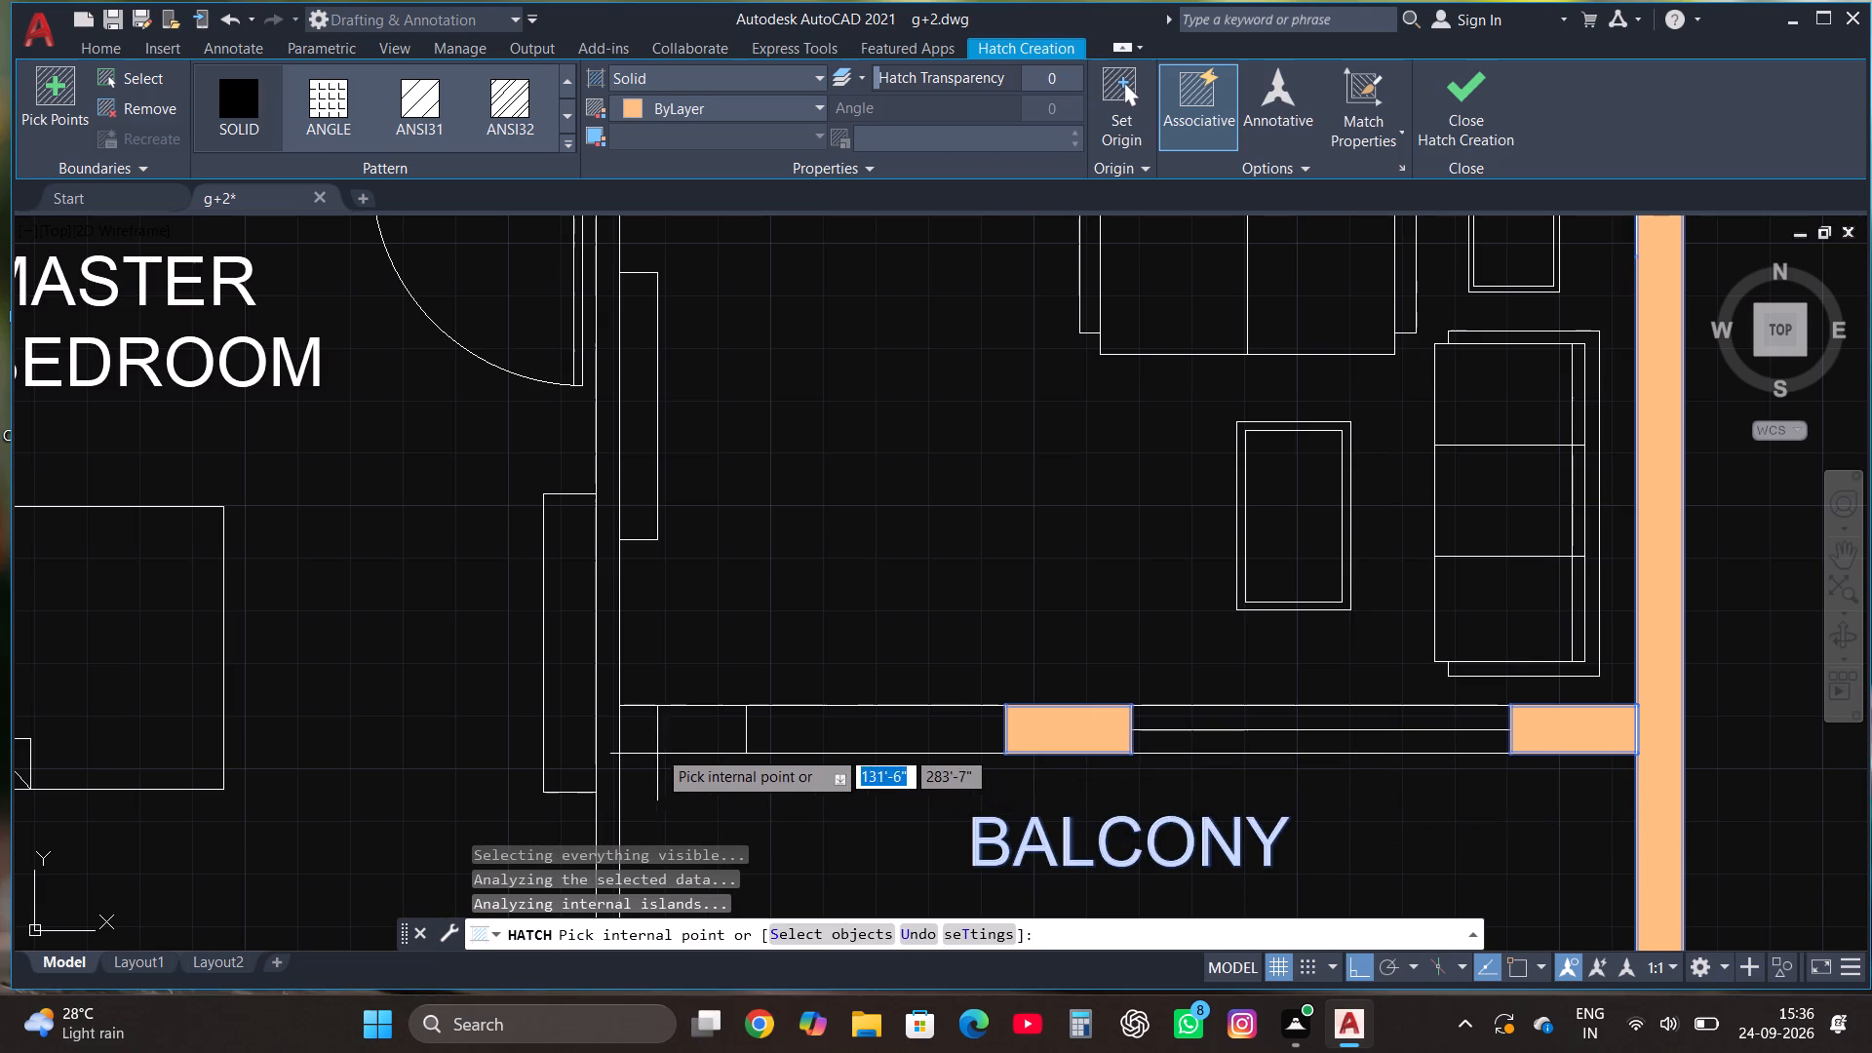
left_click(667, 733)
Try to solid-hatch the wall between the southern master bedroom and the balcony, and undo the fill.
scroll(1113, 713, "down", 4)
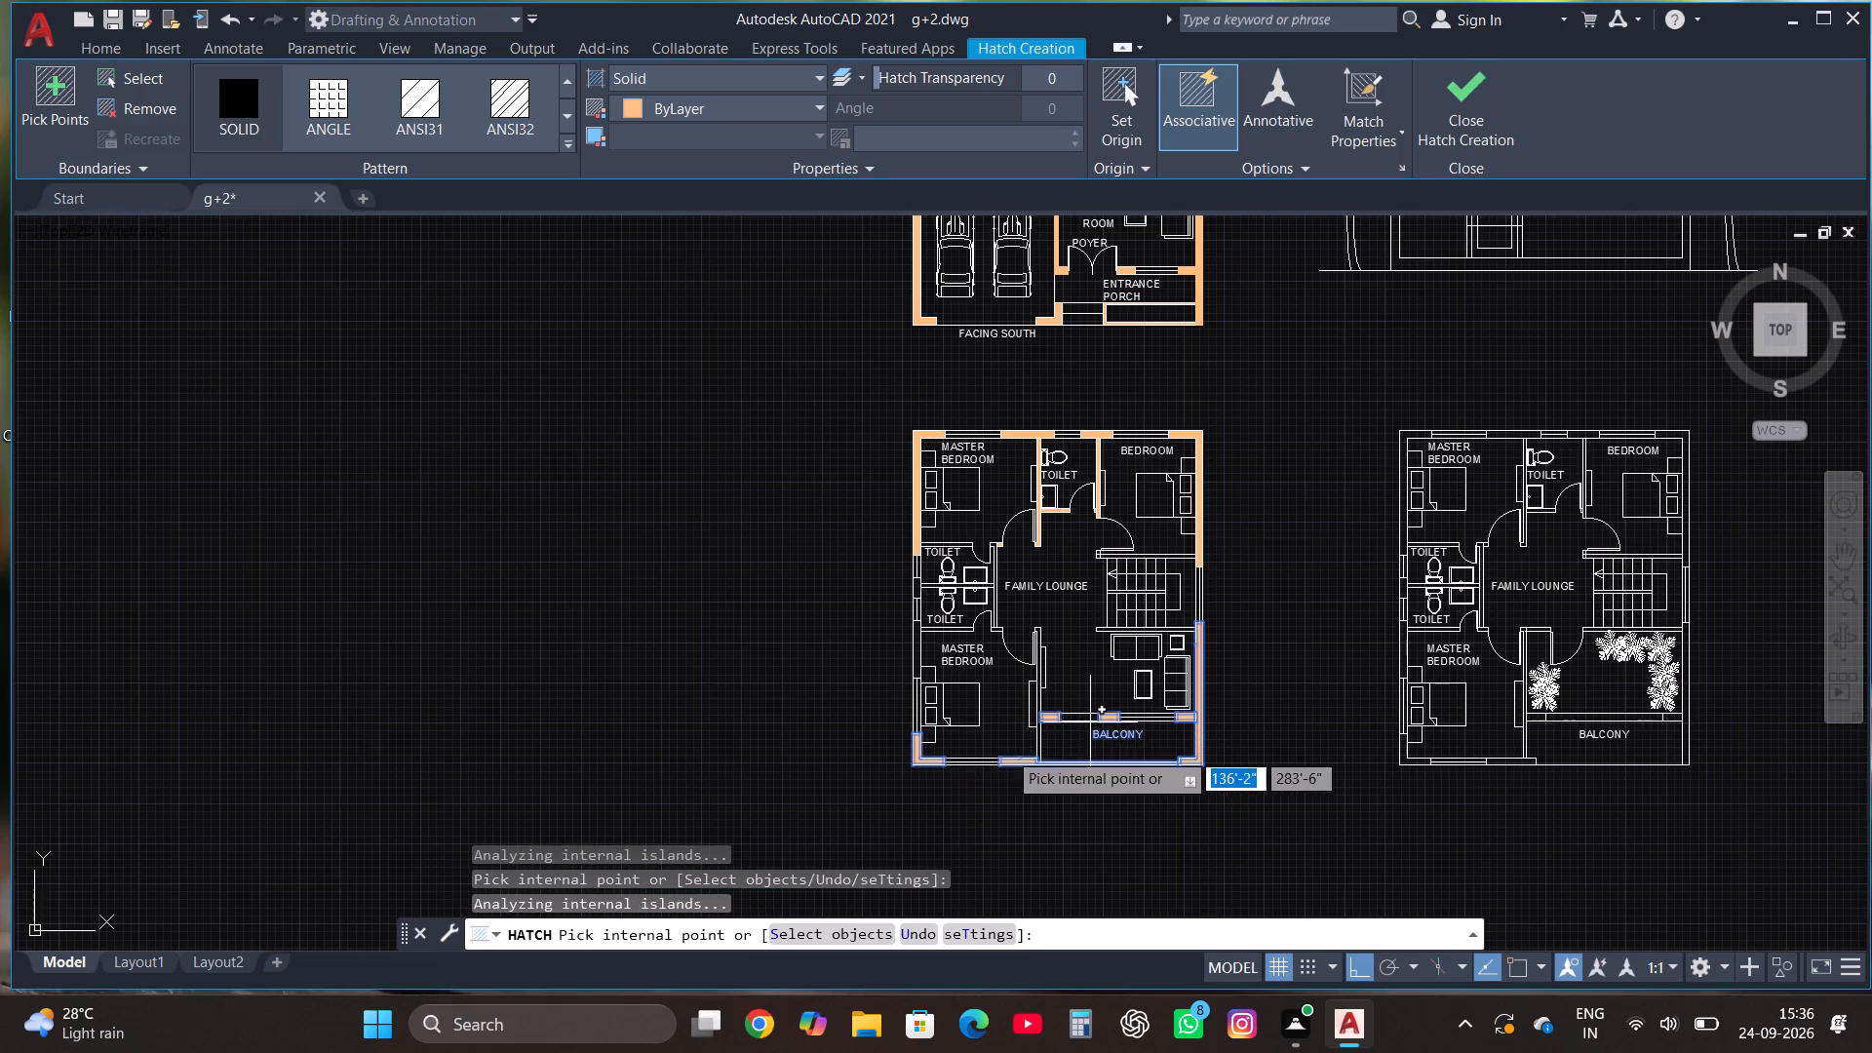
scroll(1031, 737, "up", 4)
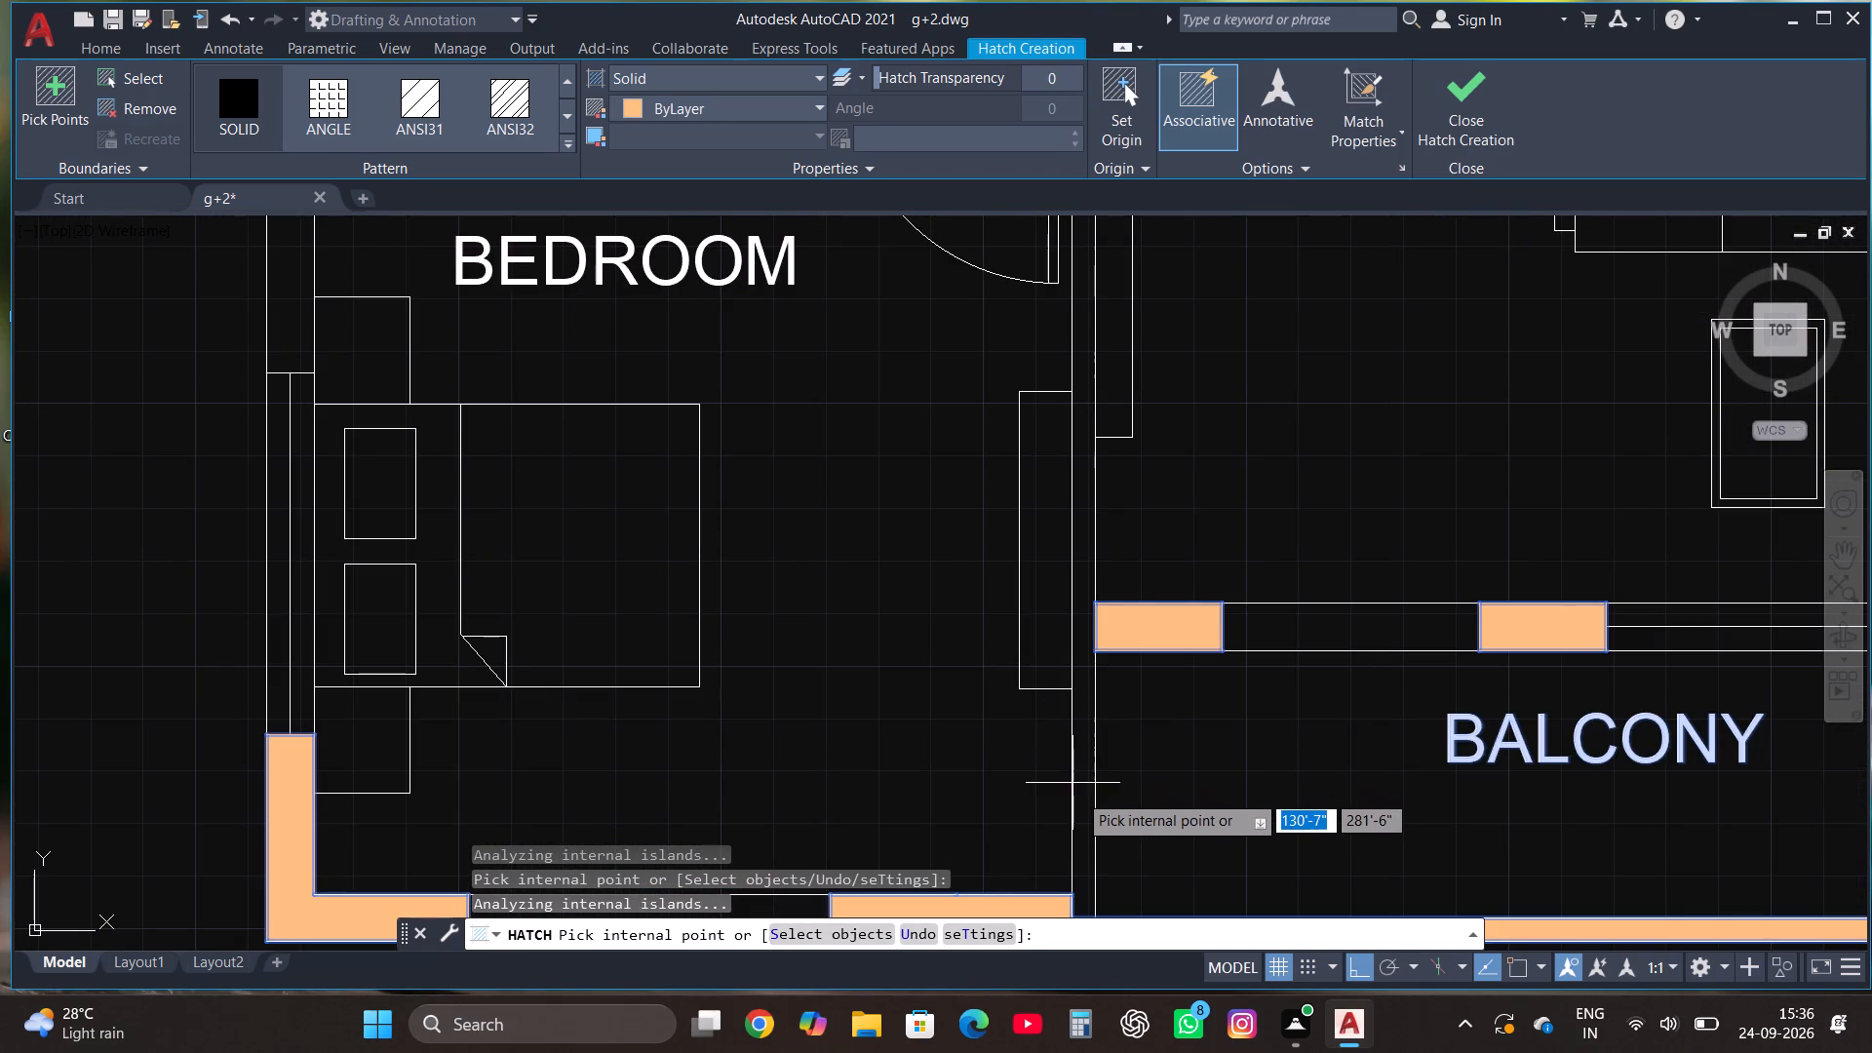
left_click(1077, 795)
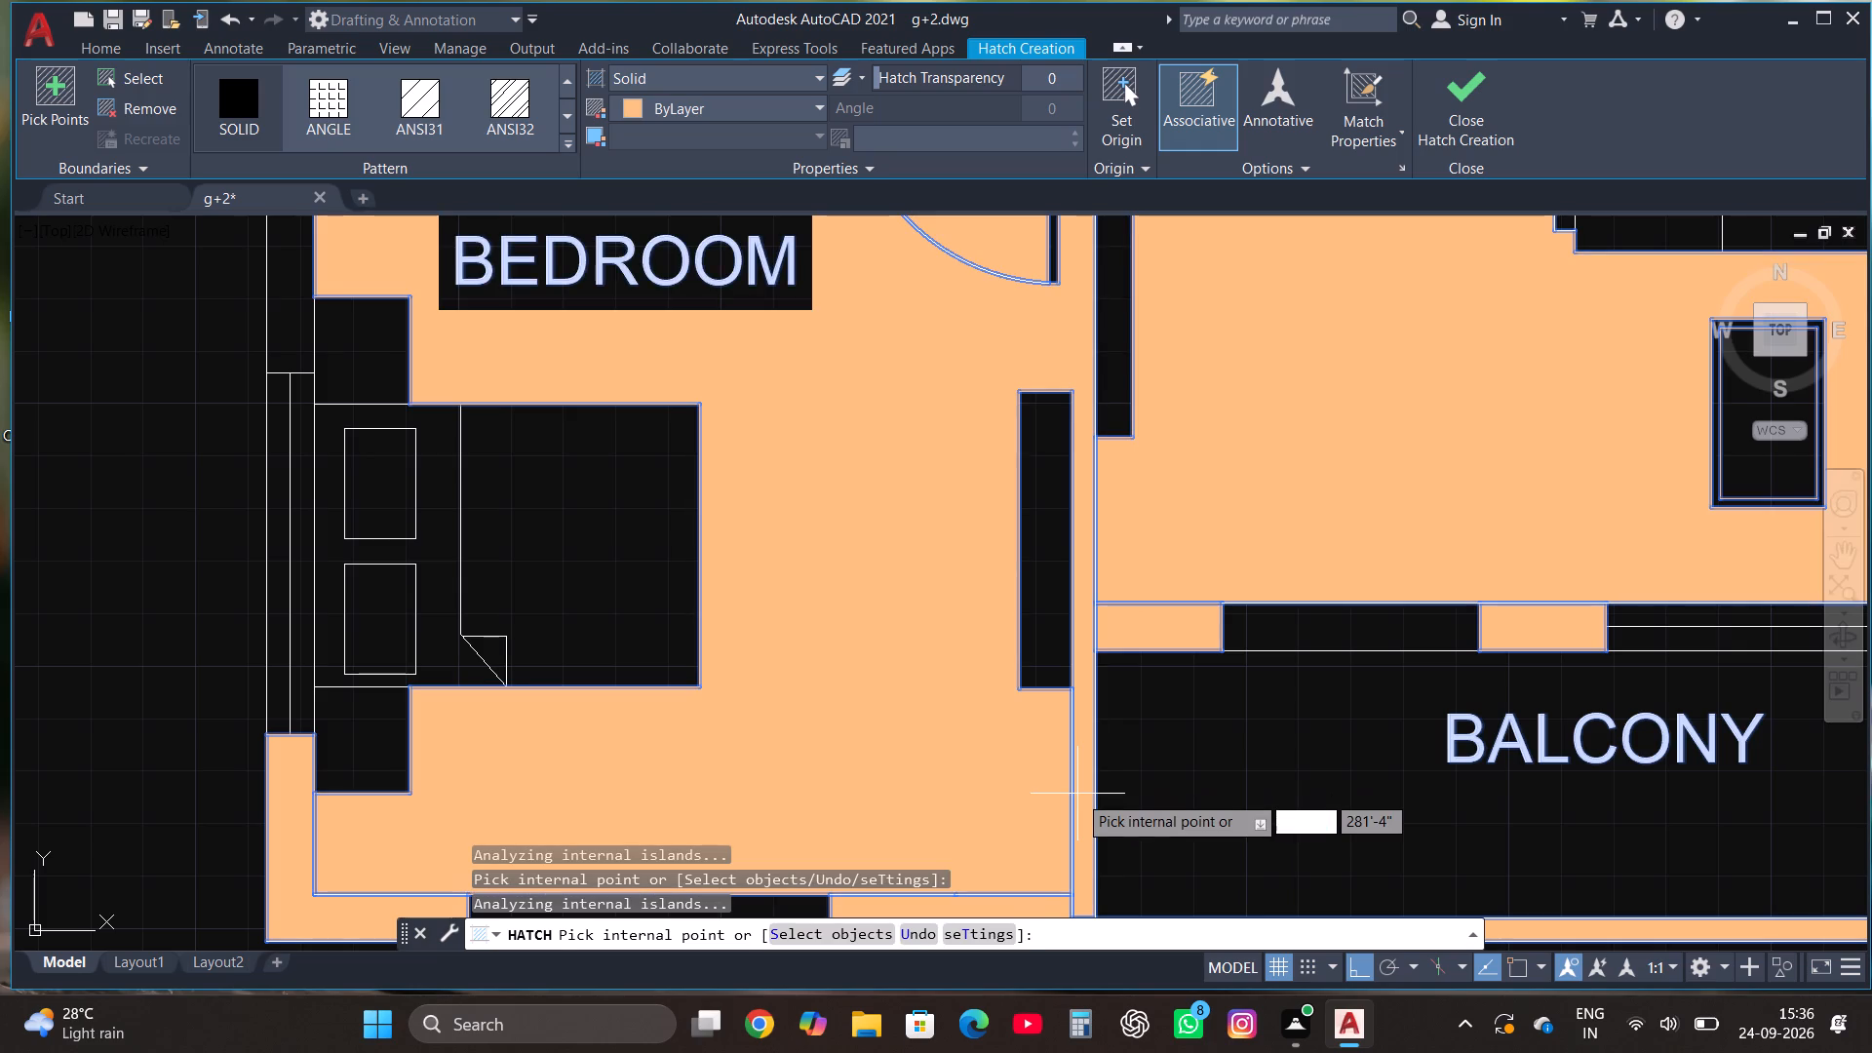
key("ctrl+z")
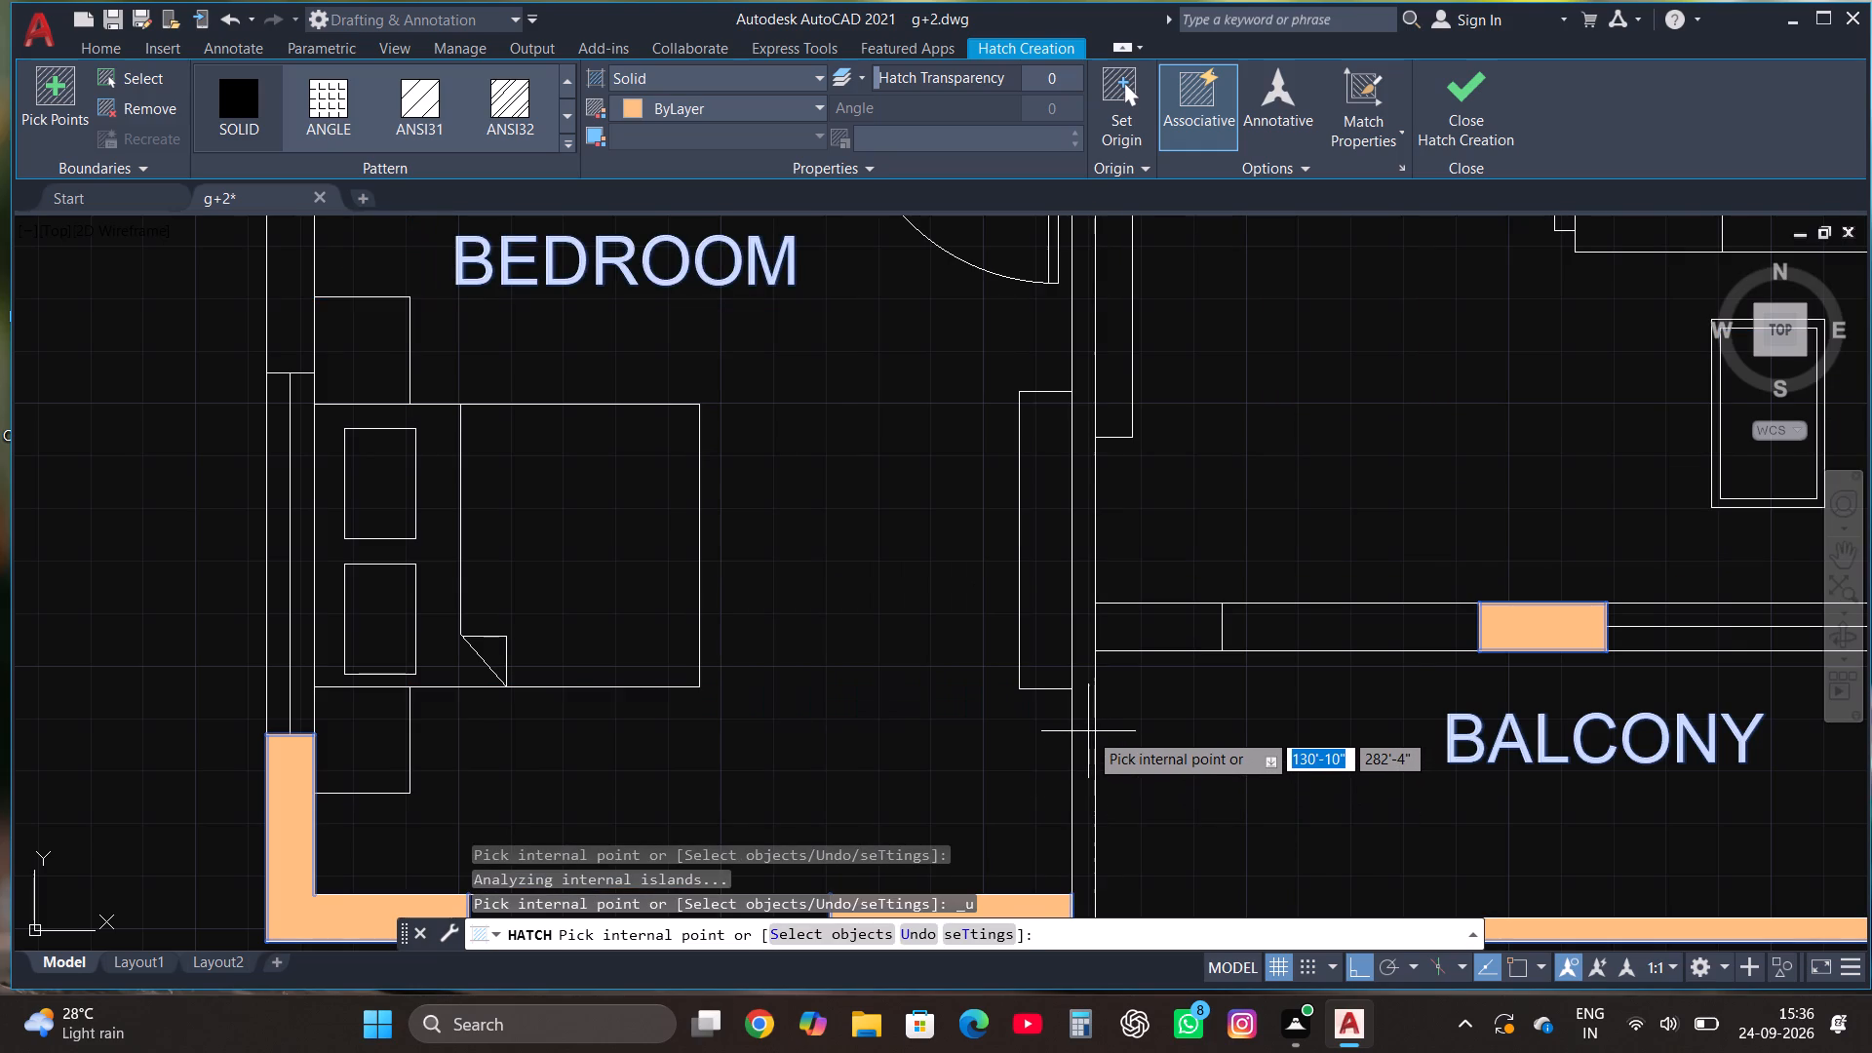
Solid-hatch the southern master bedroom's east wall, its west outer wall above the window, and its north wall on both sides of the toilet door.
scroll(1088, 732, "down", 1)
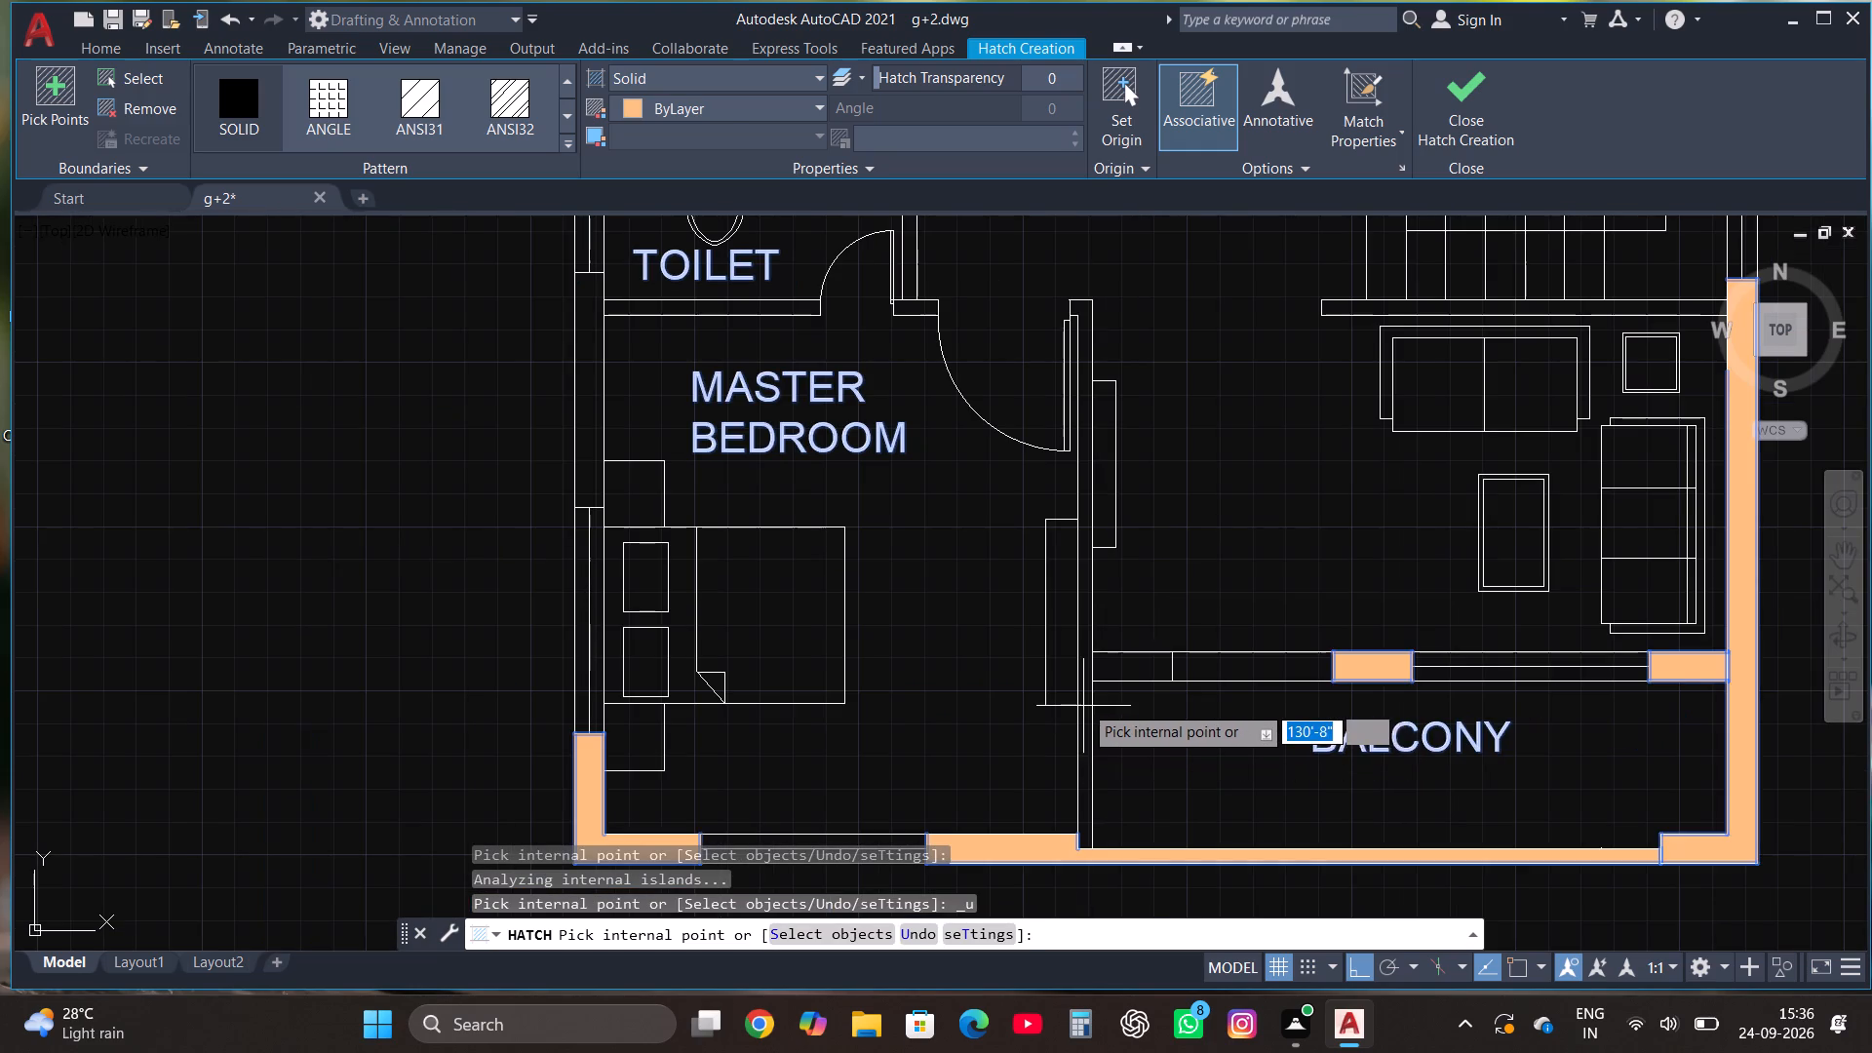
left_click(1089, 597)
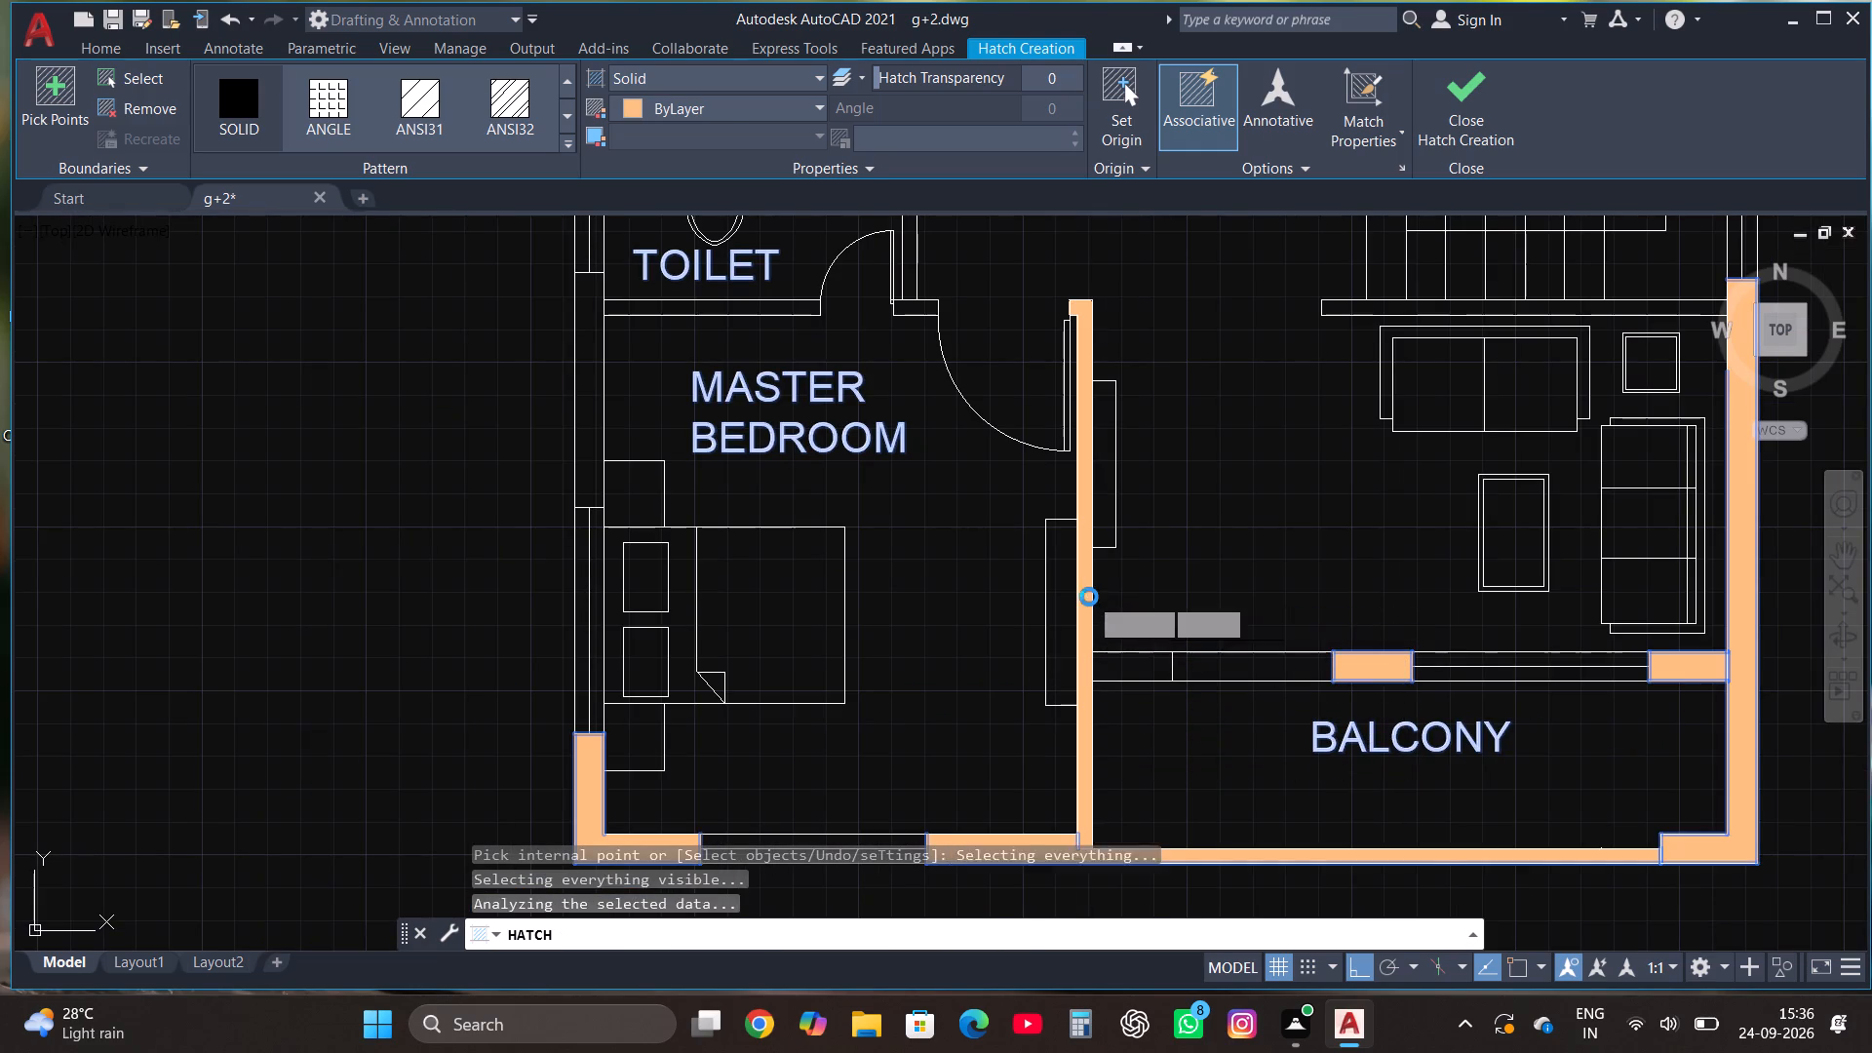
left_click(584, 446)
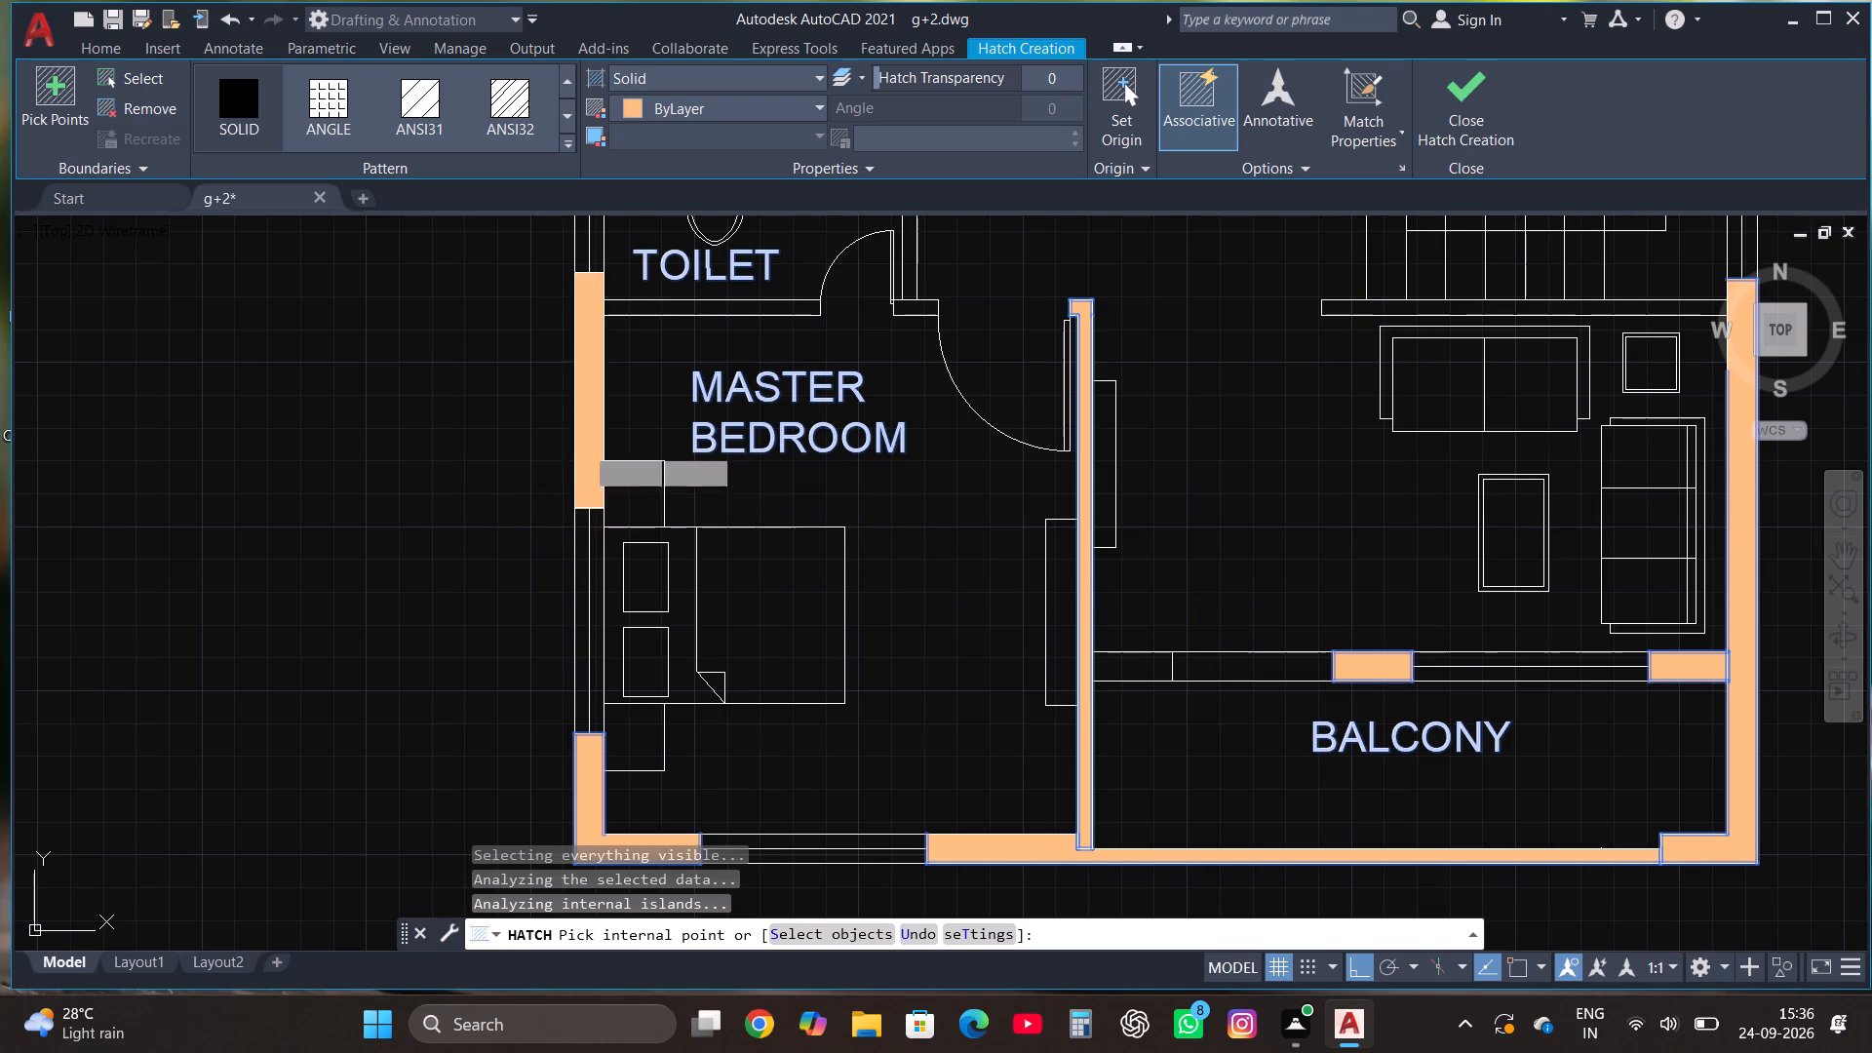
left_click(734, 310)
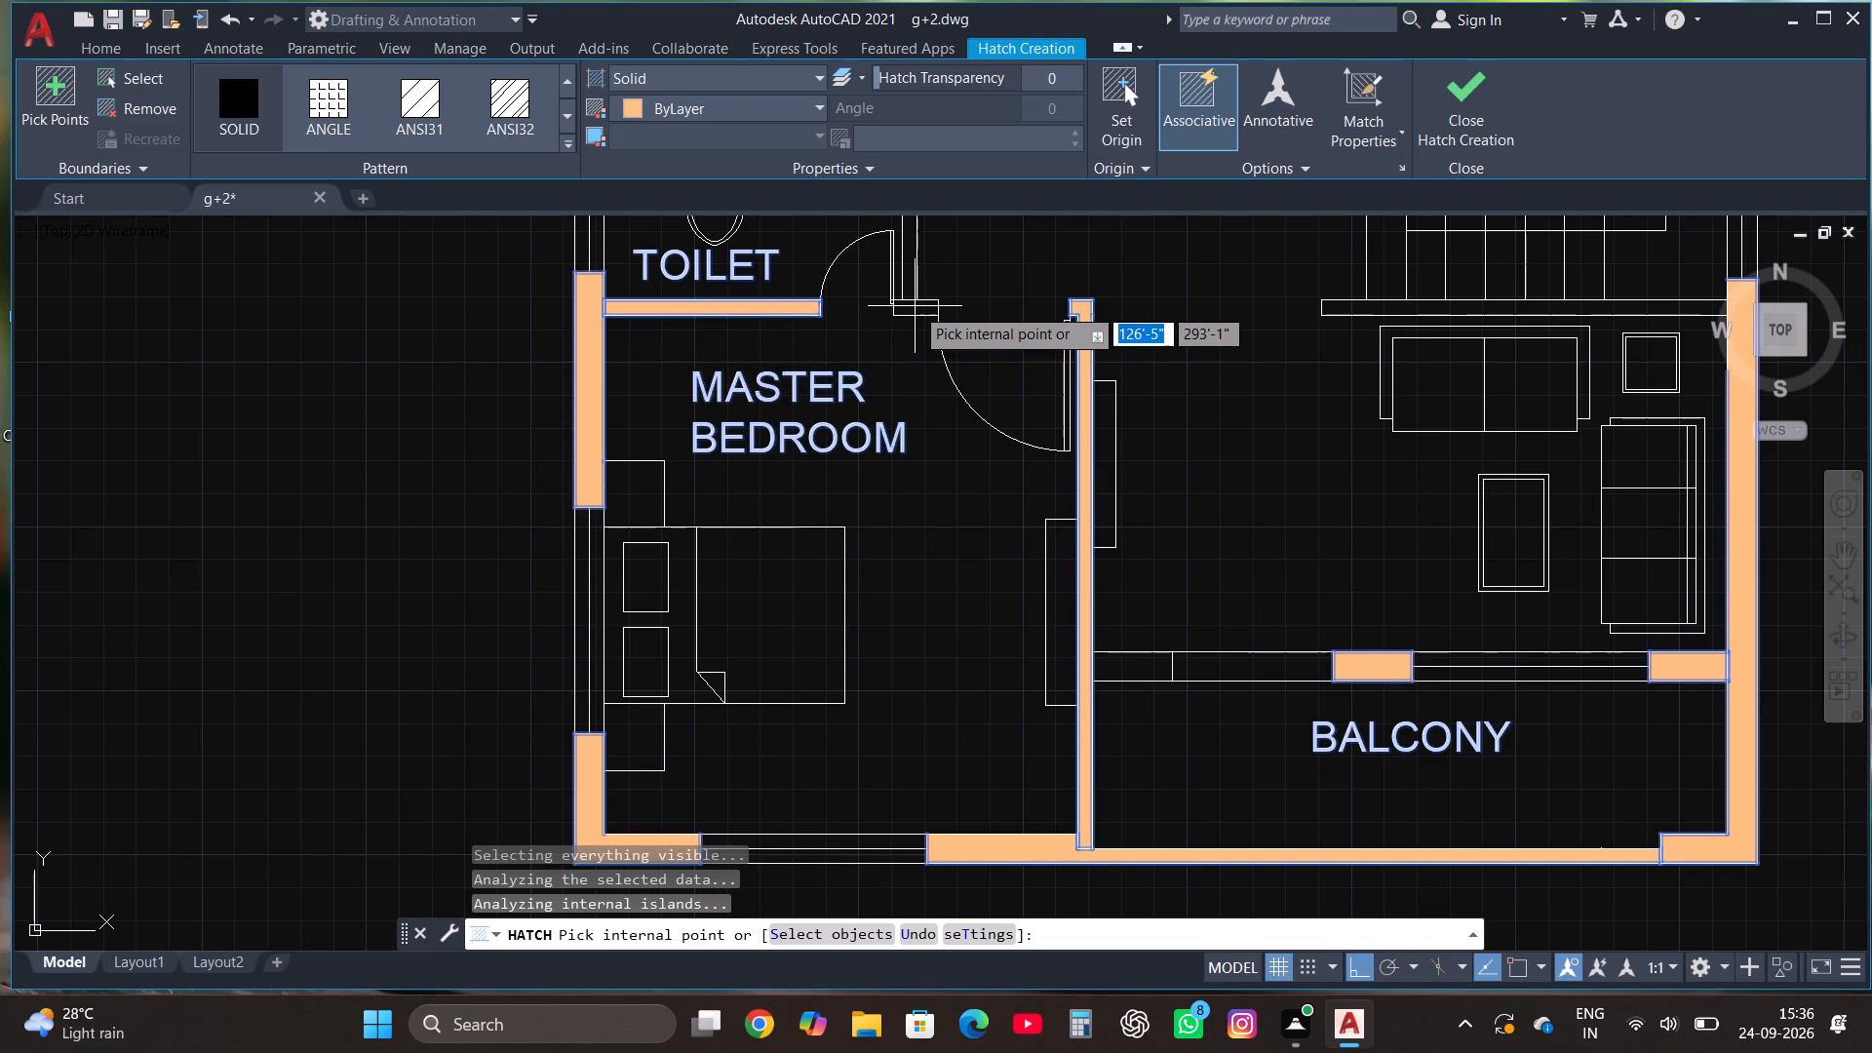
left_click(915, 308)
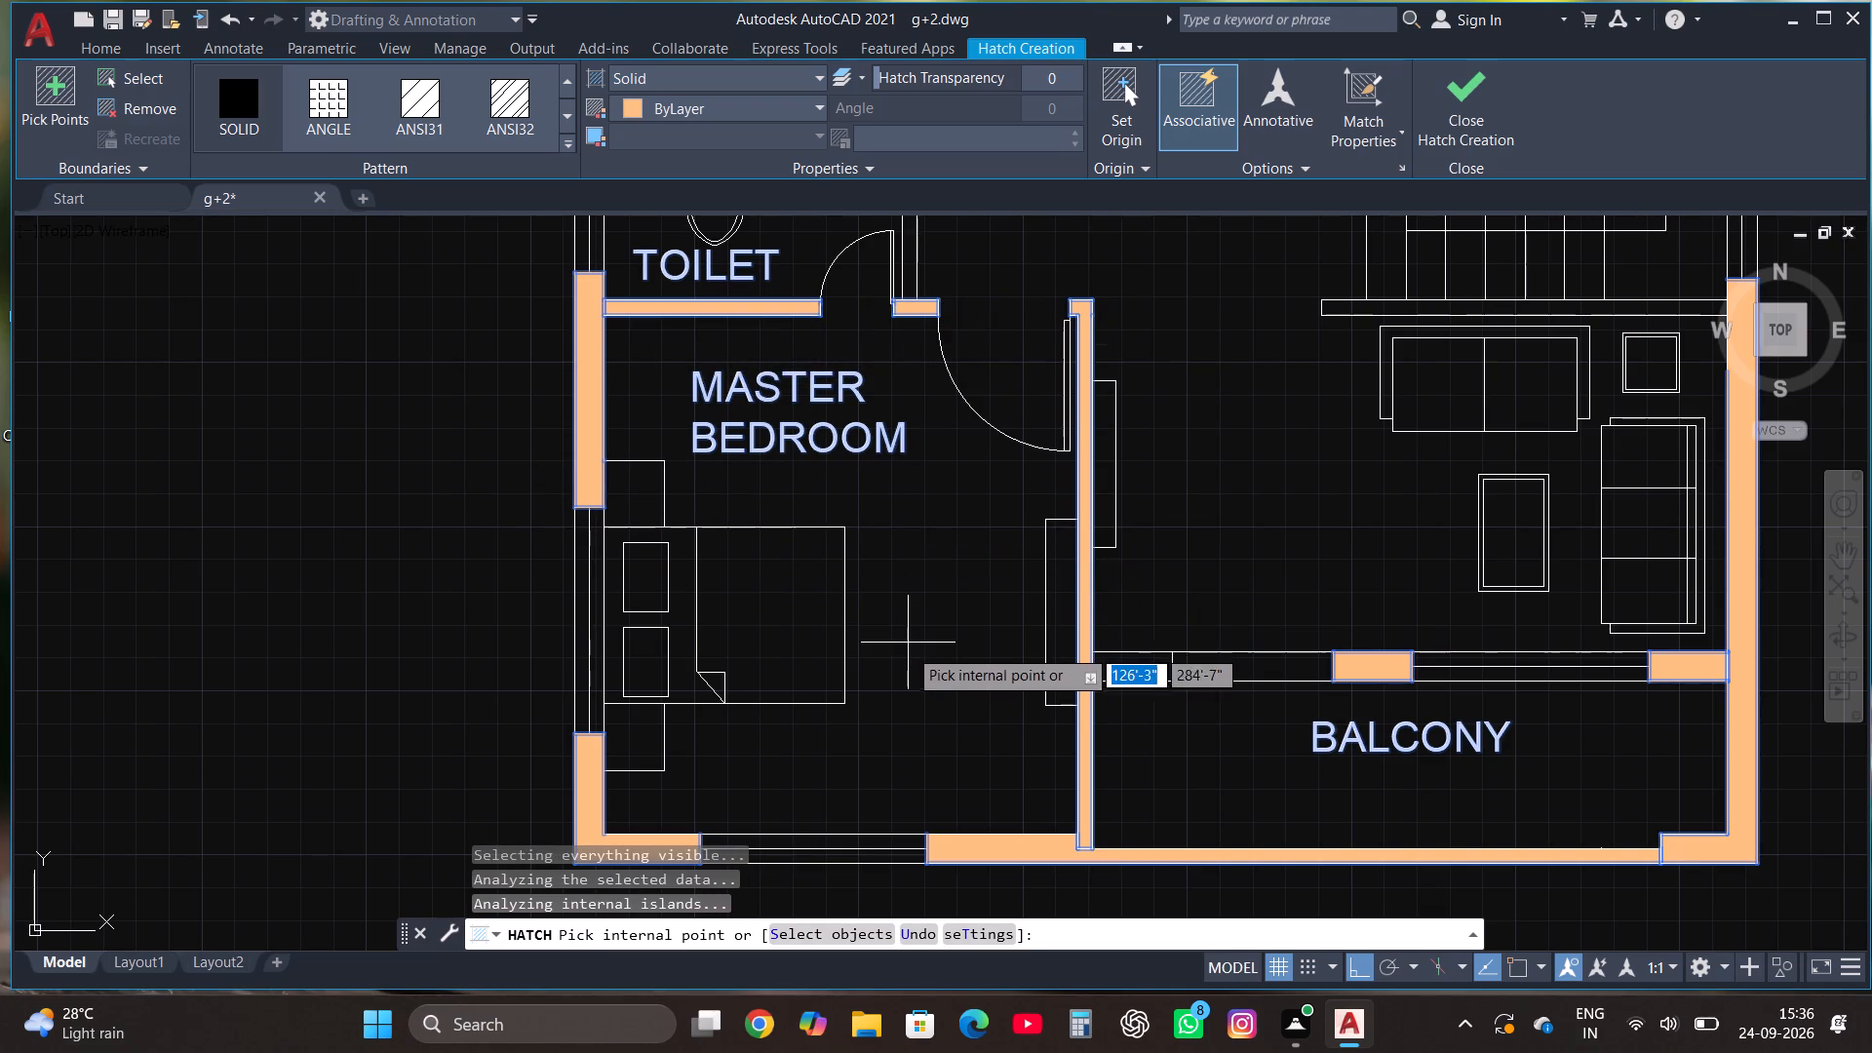
Solid-hatch the walls south and north of the staircase, including the small end blocks beside the bedroom door.
scroll(909, 714, "down", 1)
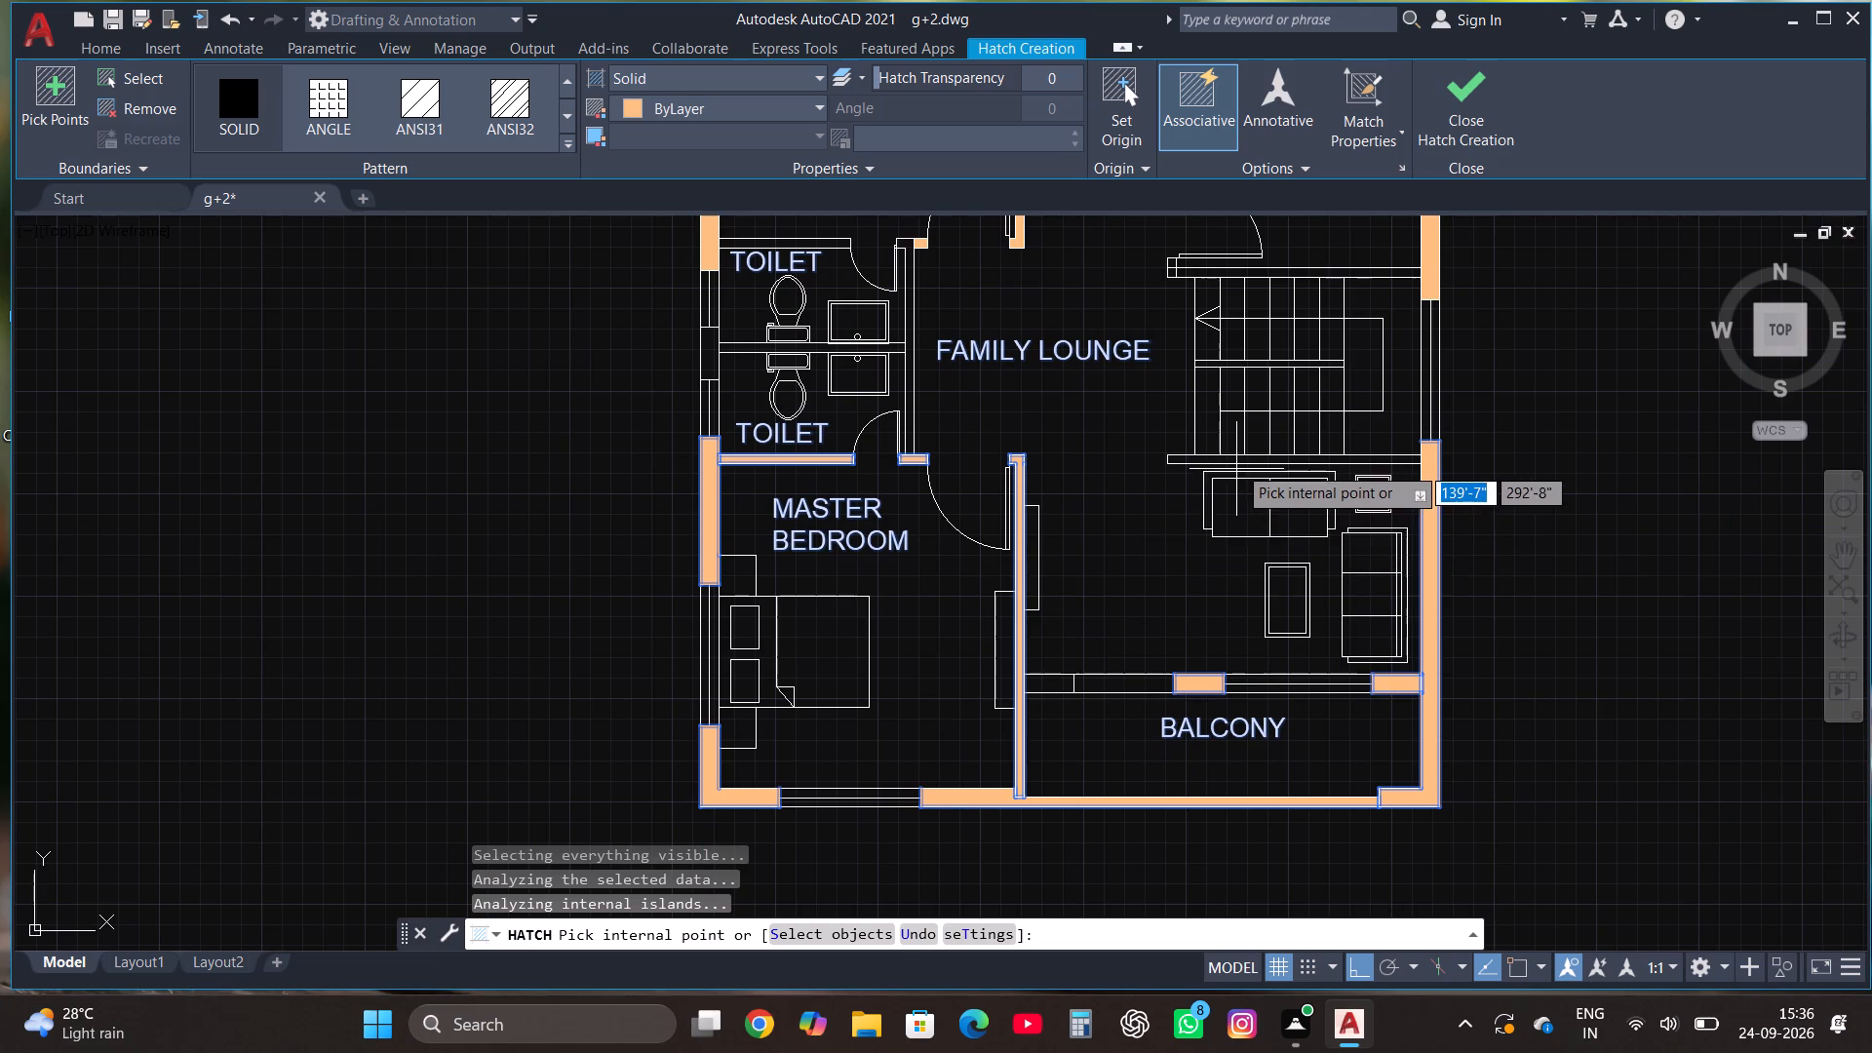
scroll(1239, 462, "up", 2)
left_click(1233, 460)
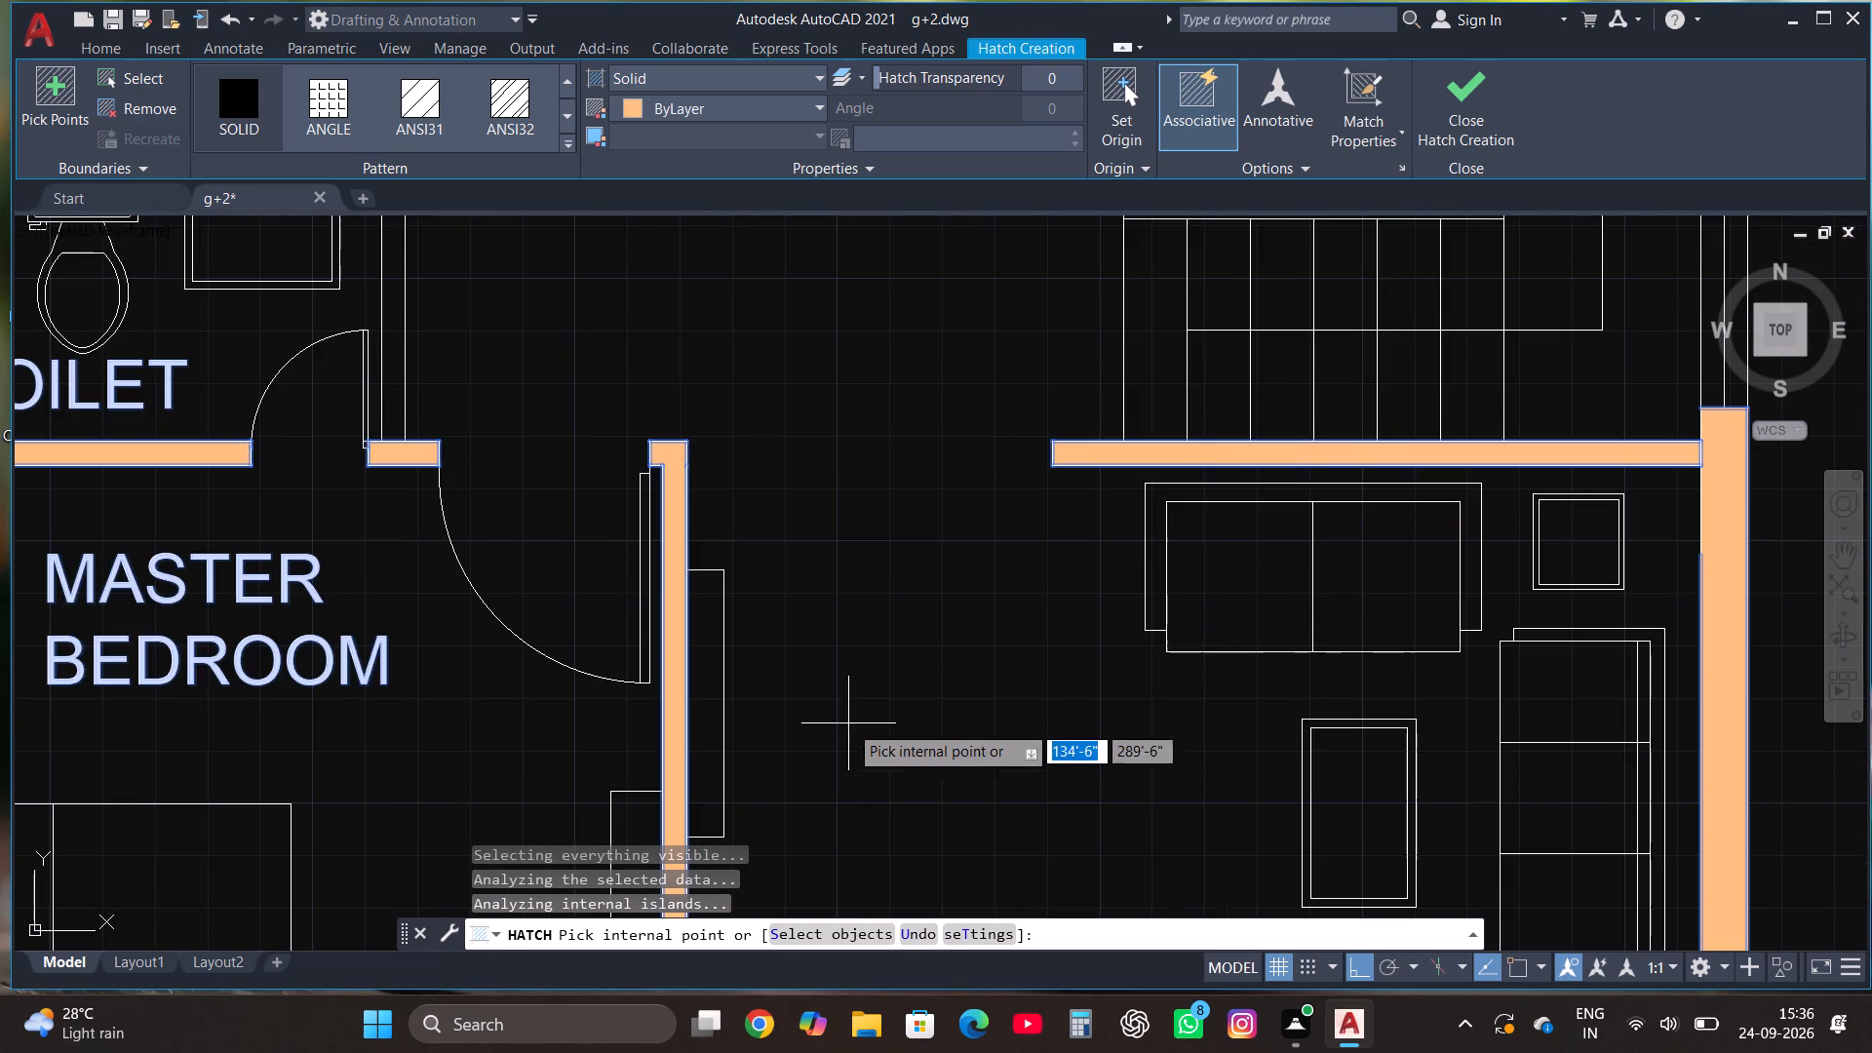
scroll(848, 748, "down", 2)
scroll(960, 437, "up", 2)
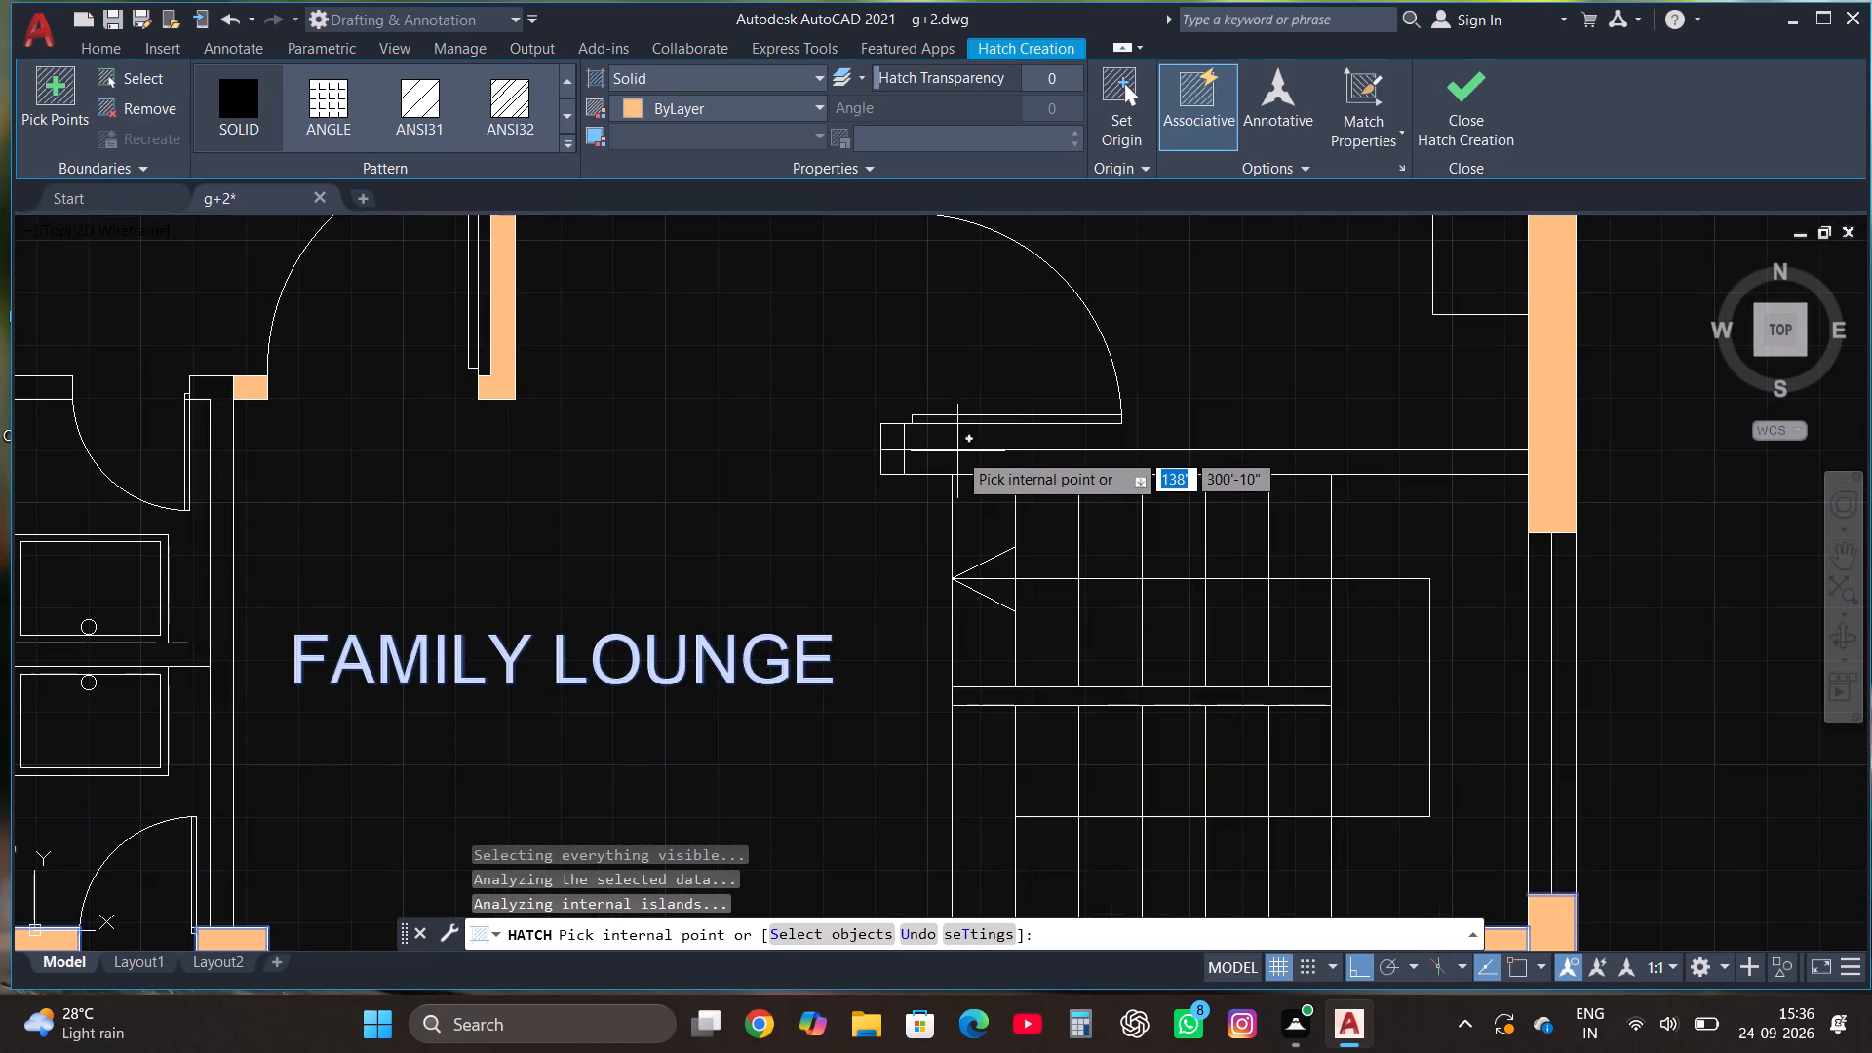
left_click(955, 463)
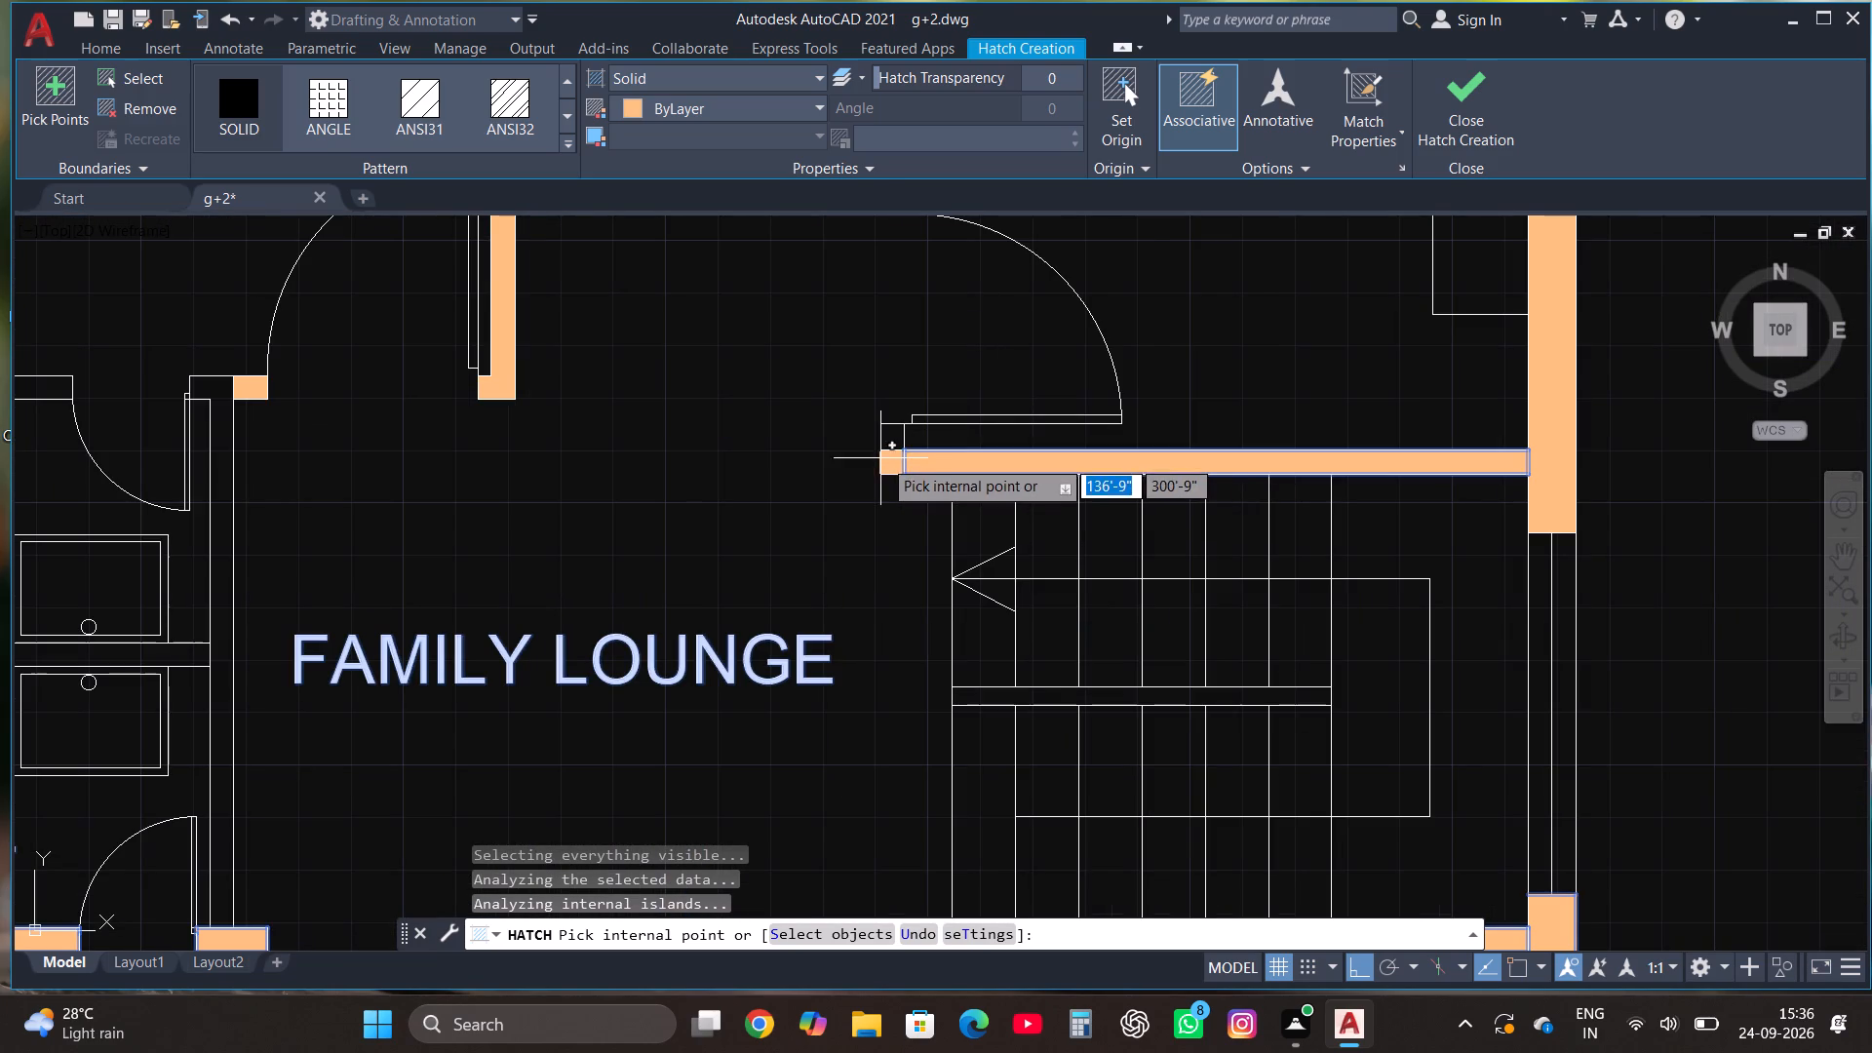
left_click(895, 463)
left_click(895, 435)
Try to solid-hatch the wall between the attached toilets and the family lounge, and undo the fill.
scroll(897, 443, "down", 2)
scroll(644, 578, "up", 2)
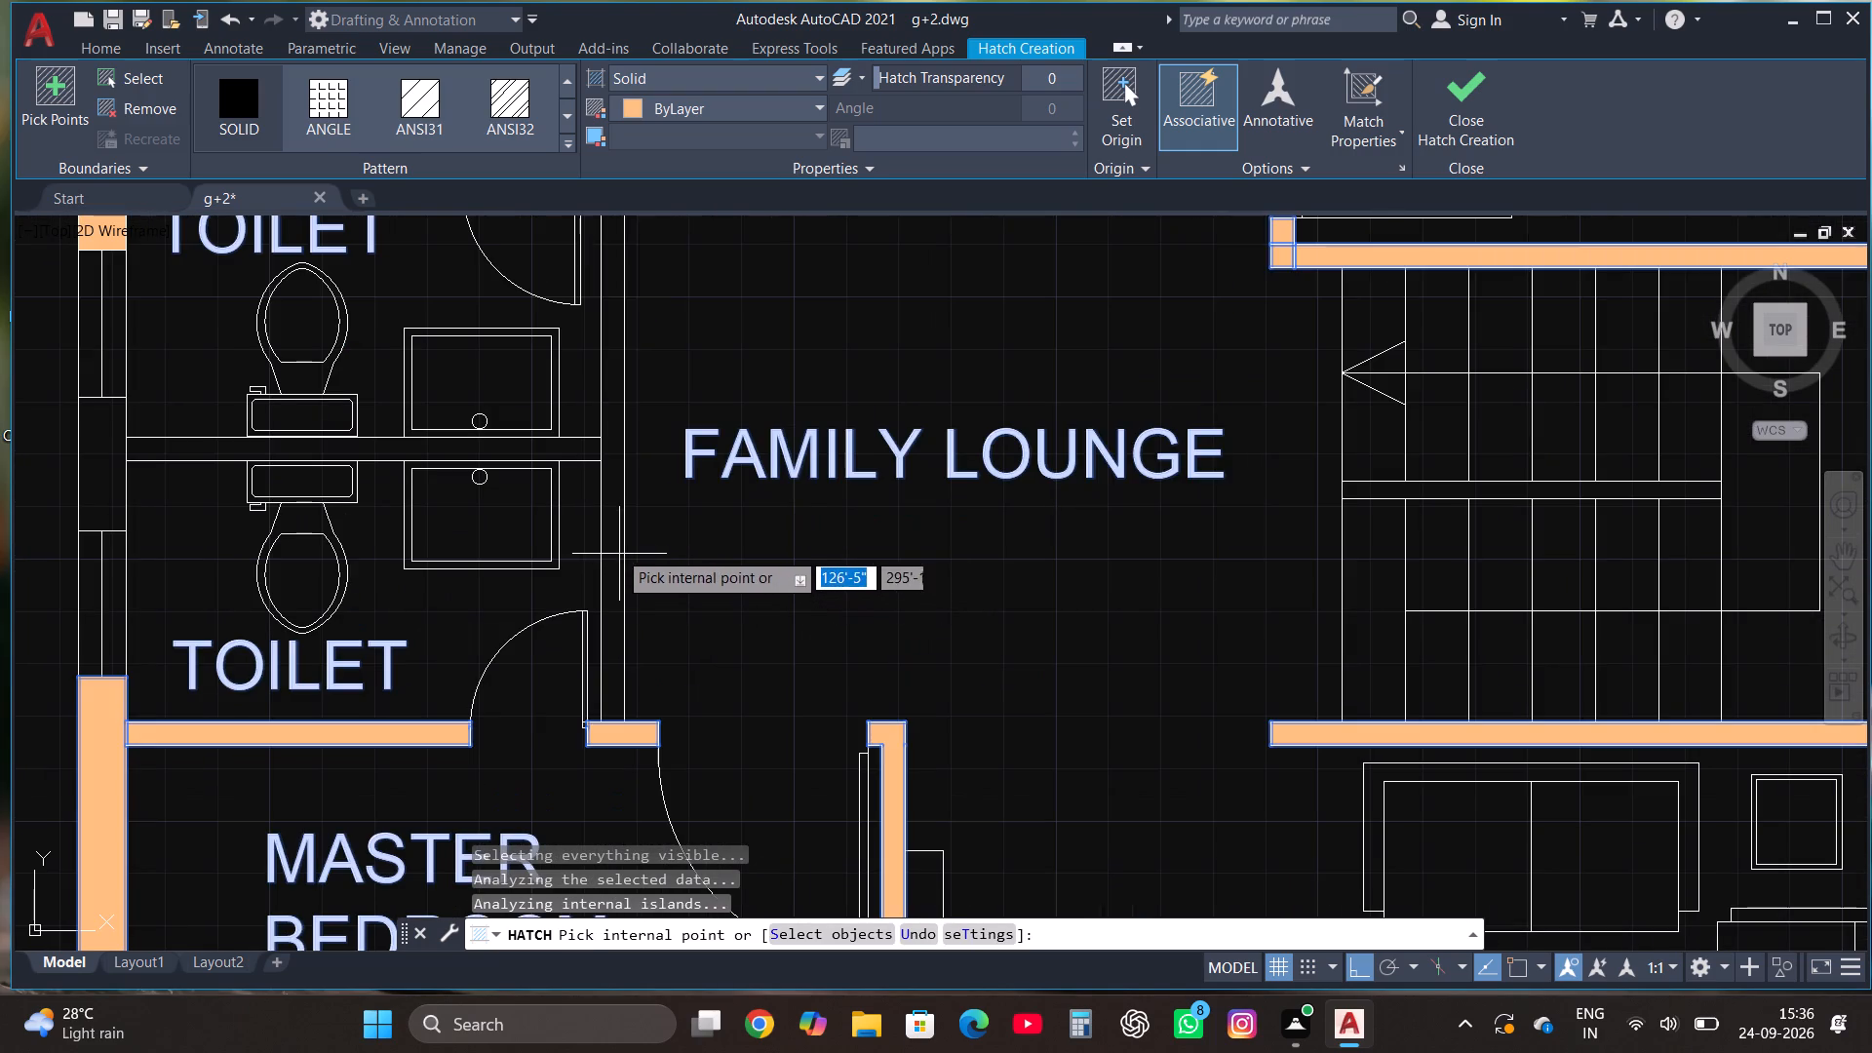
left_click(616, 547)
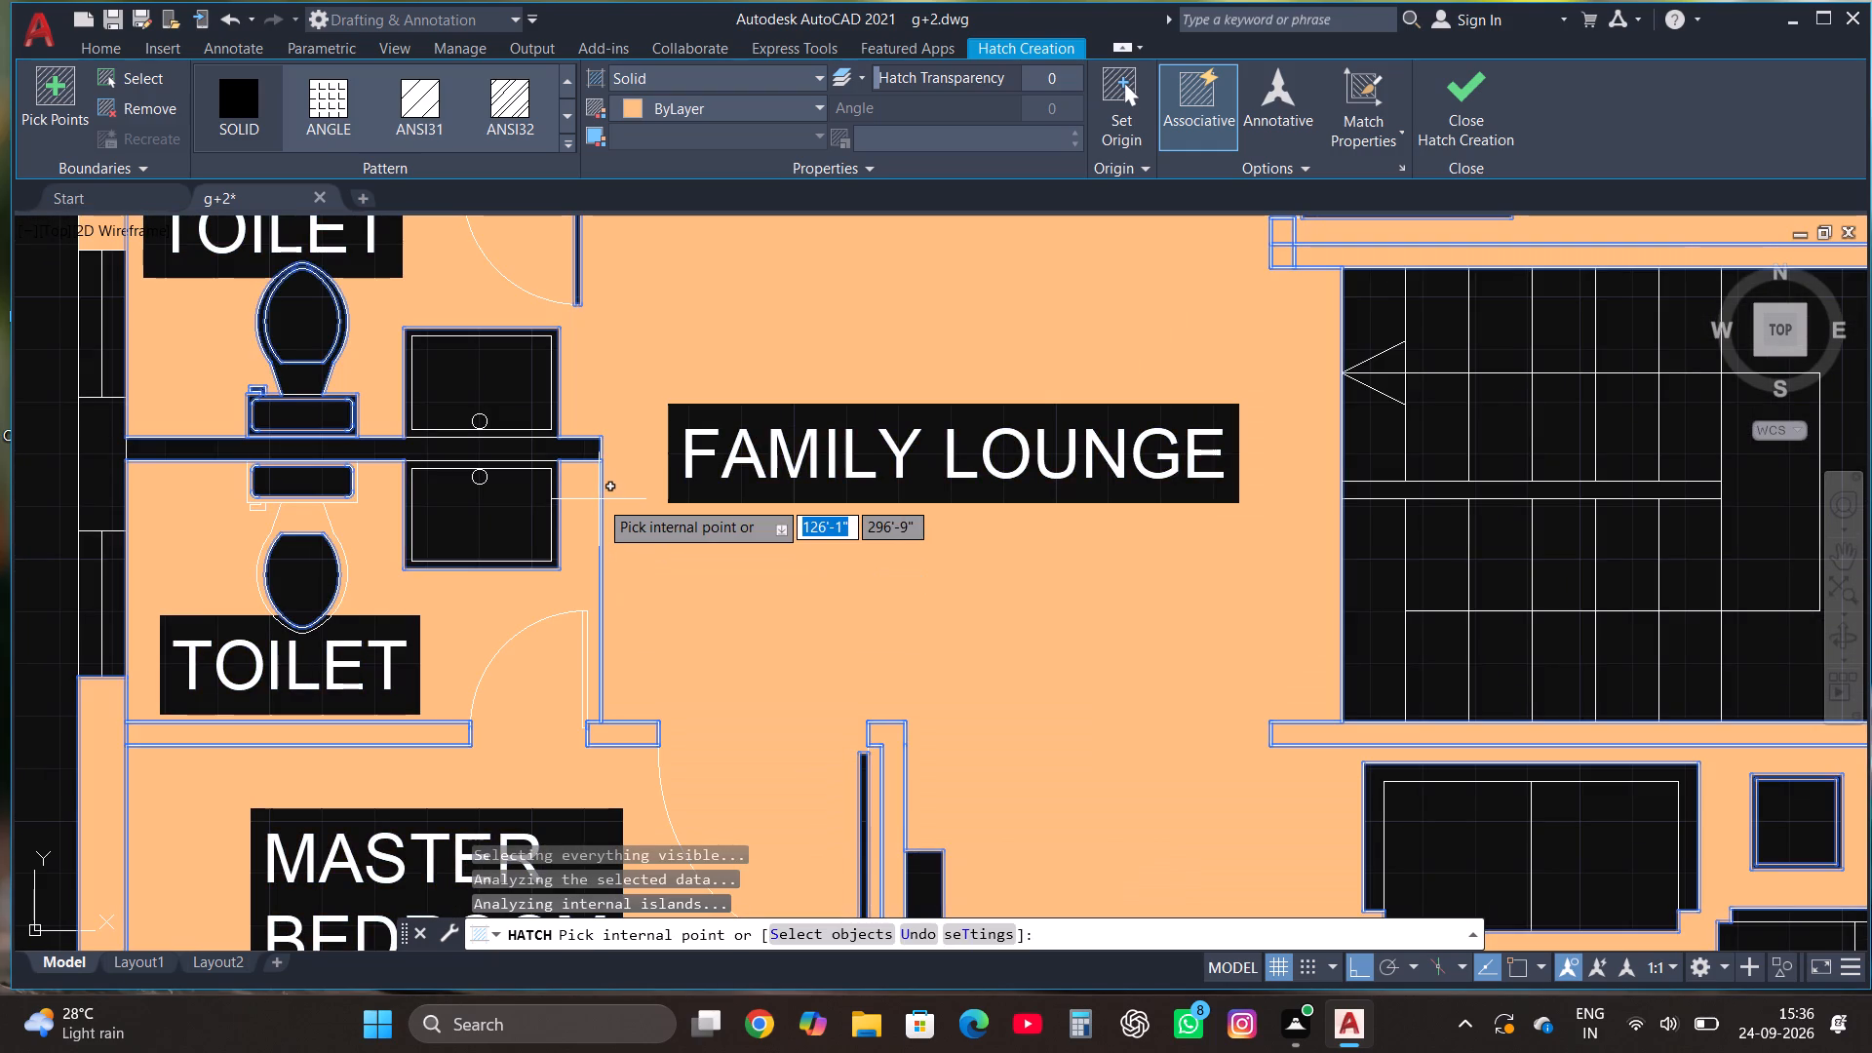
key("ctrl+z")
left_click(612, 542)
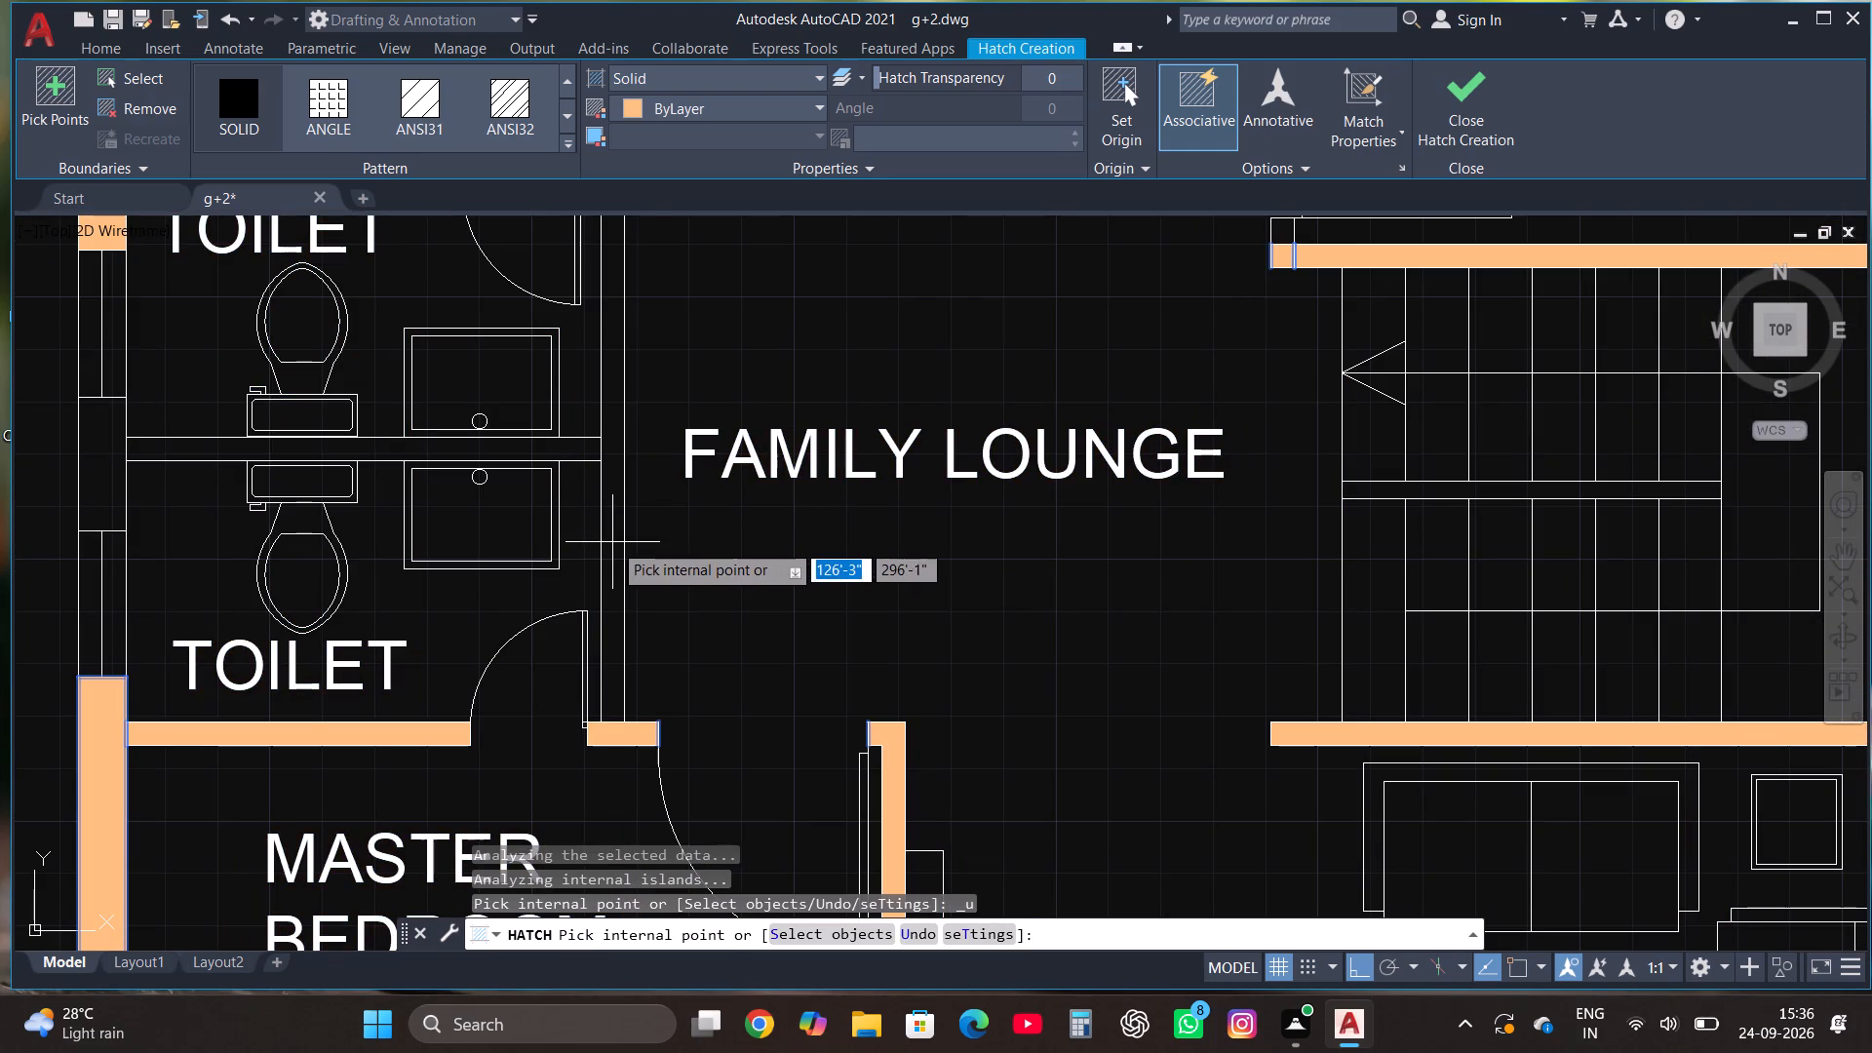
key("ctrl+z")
Solid-hatch the west outer wall segment between the two toilet windows and the dividing wall between the attached toilets.
scroll(634, 613, "down", 3)
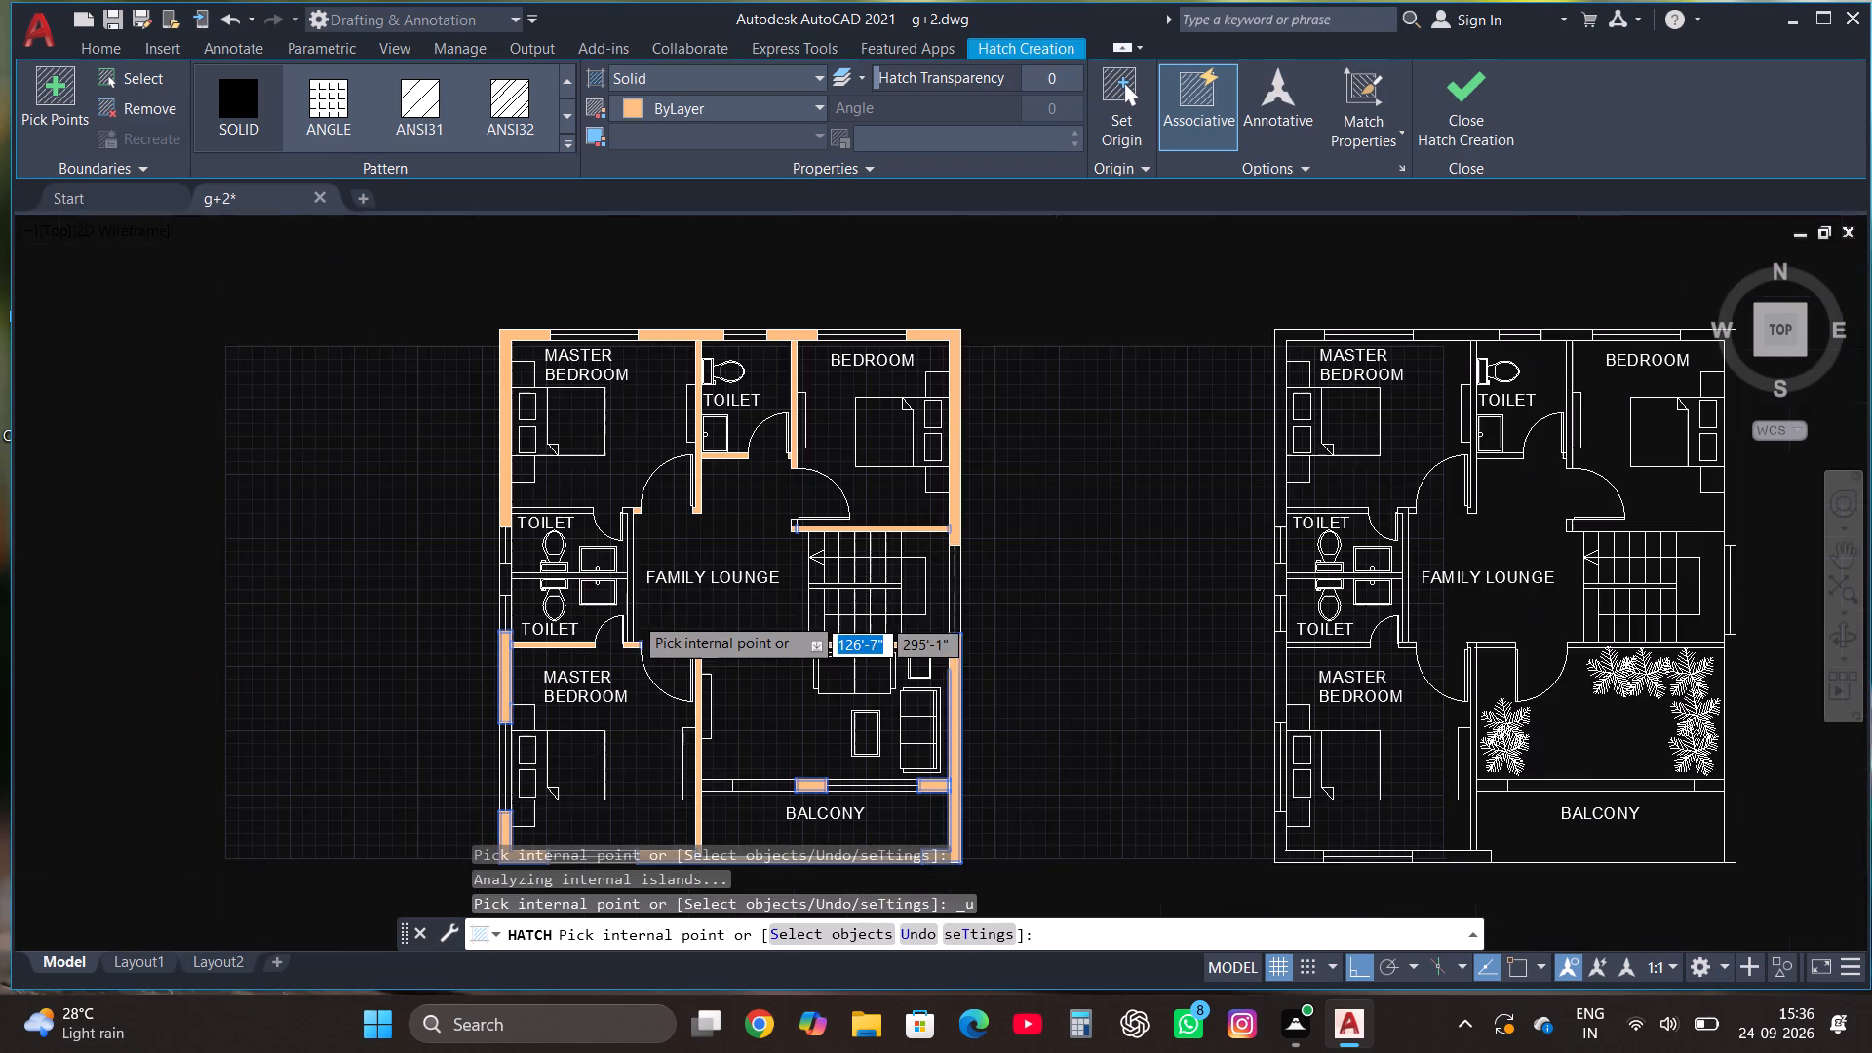
scroll(564, 571, "up", 4)
left_click(181, 597)
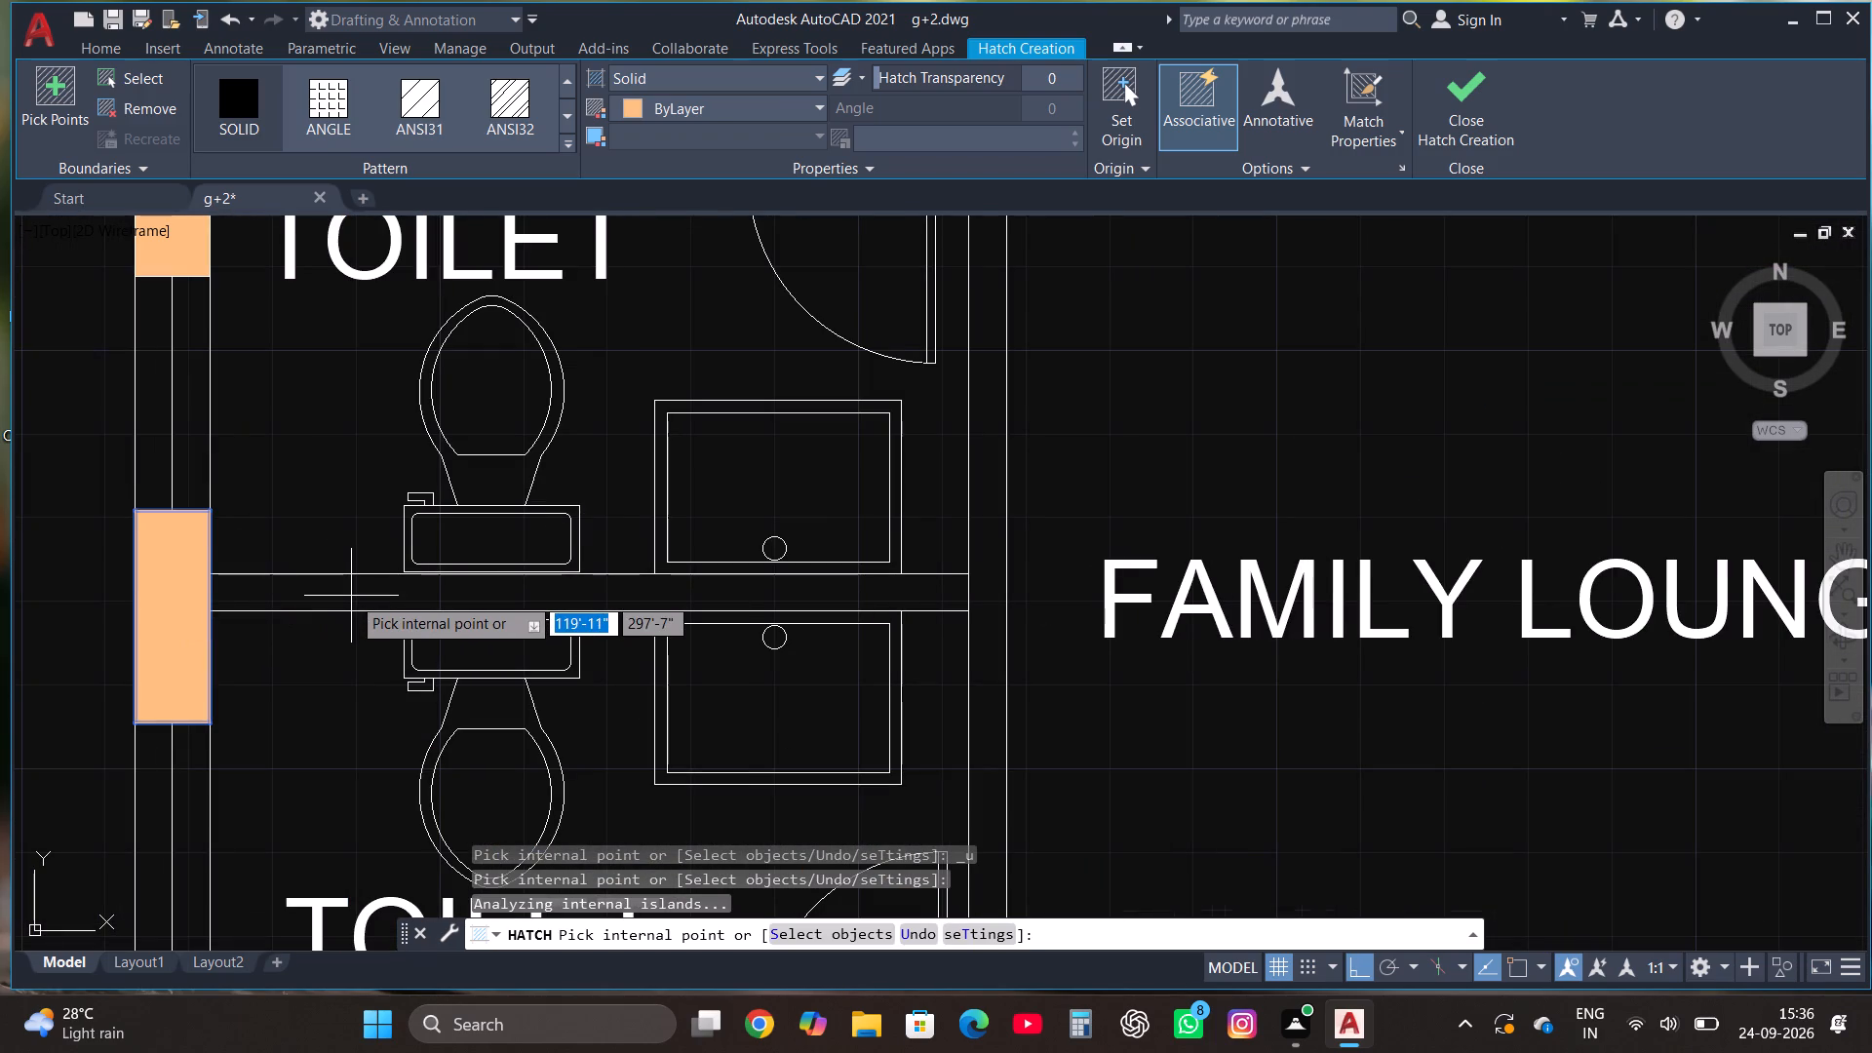
left_click(462, 601)
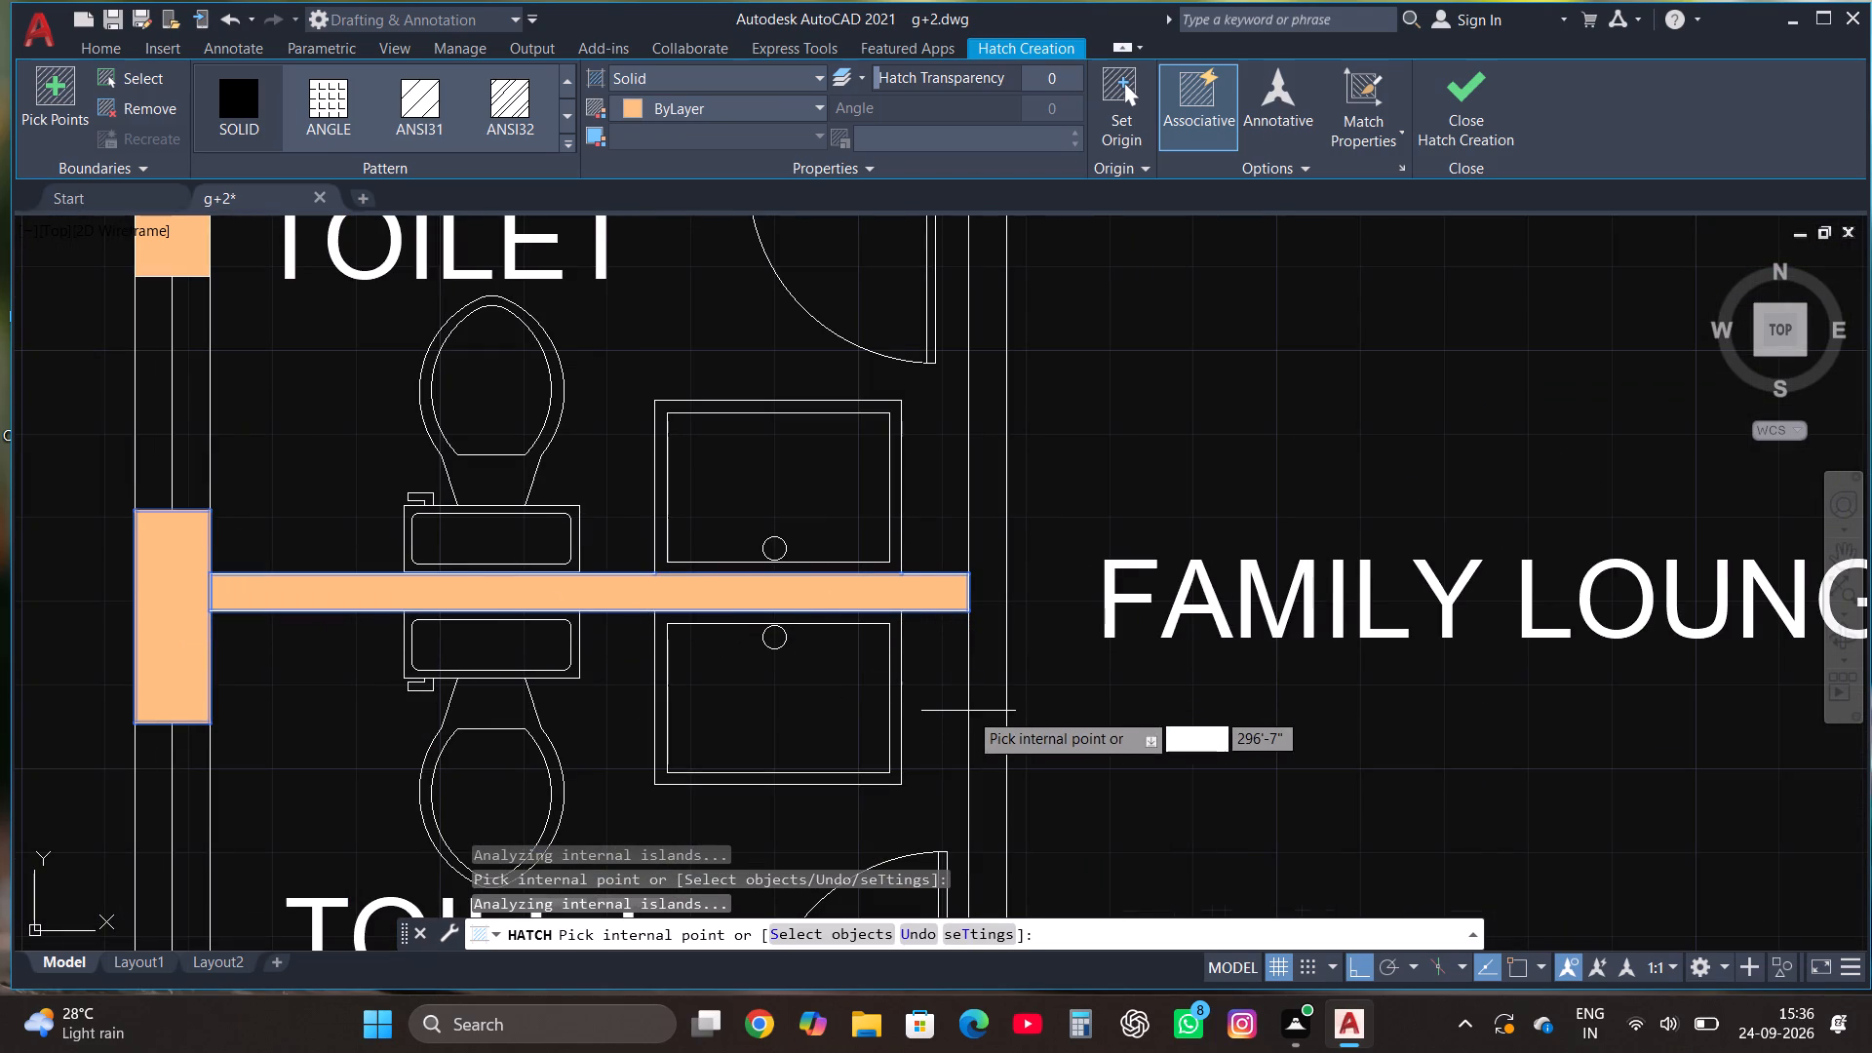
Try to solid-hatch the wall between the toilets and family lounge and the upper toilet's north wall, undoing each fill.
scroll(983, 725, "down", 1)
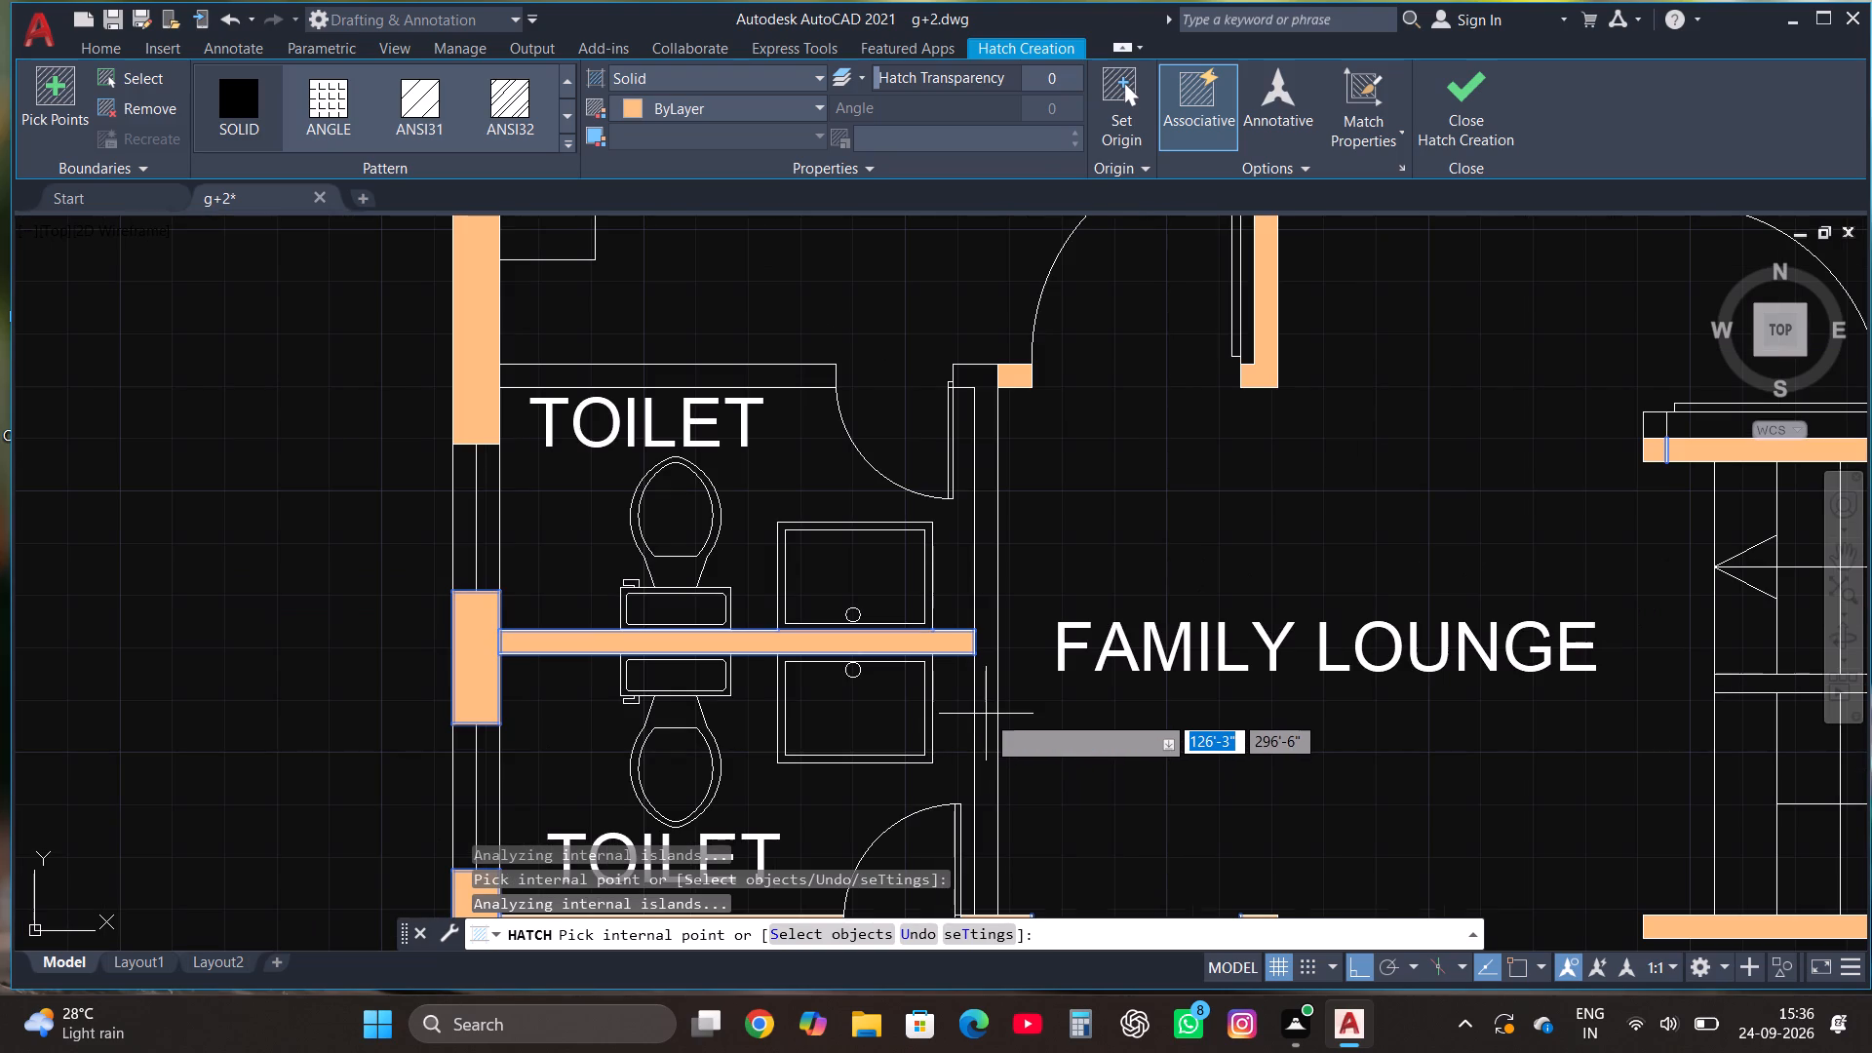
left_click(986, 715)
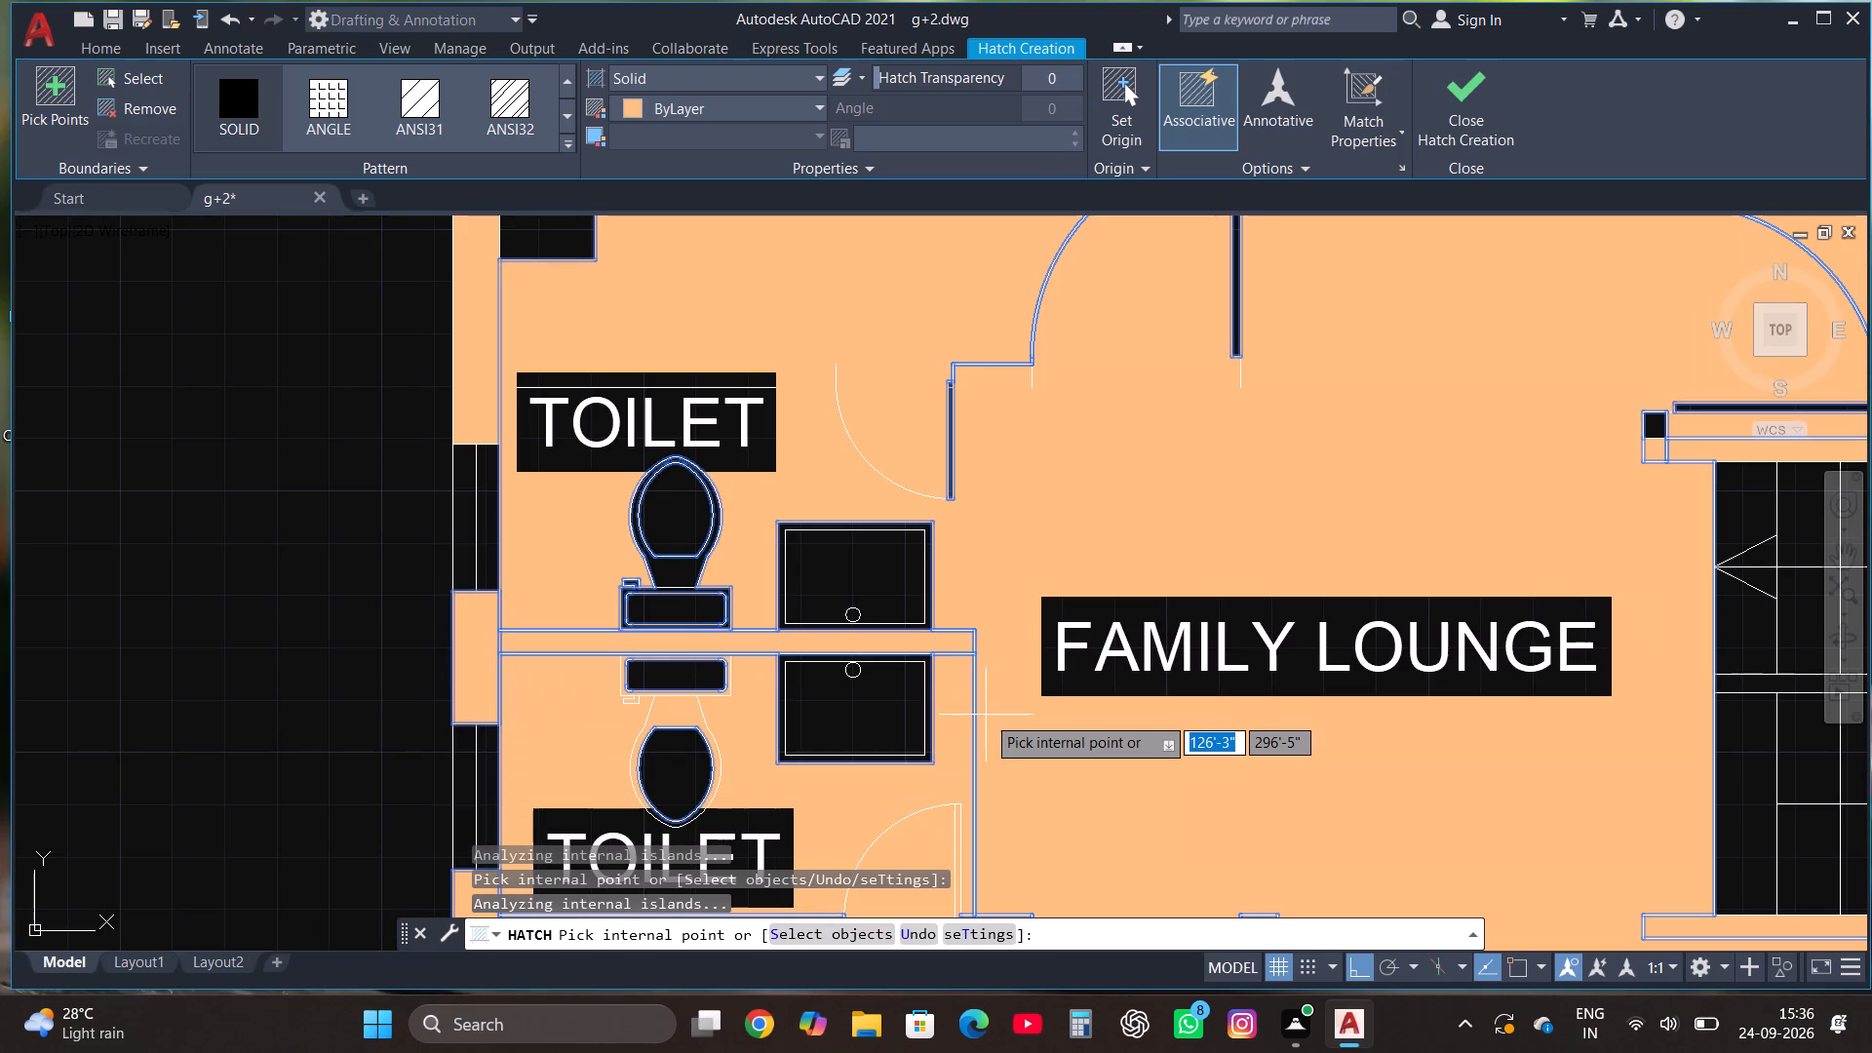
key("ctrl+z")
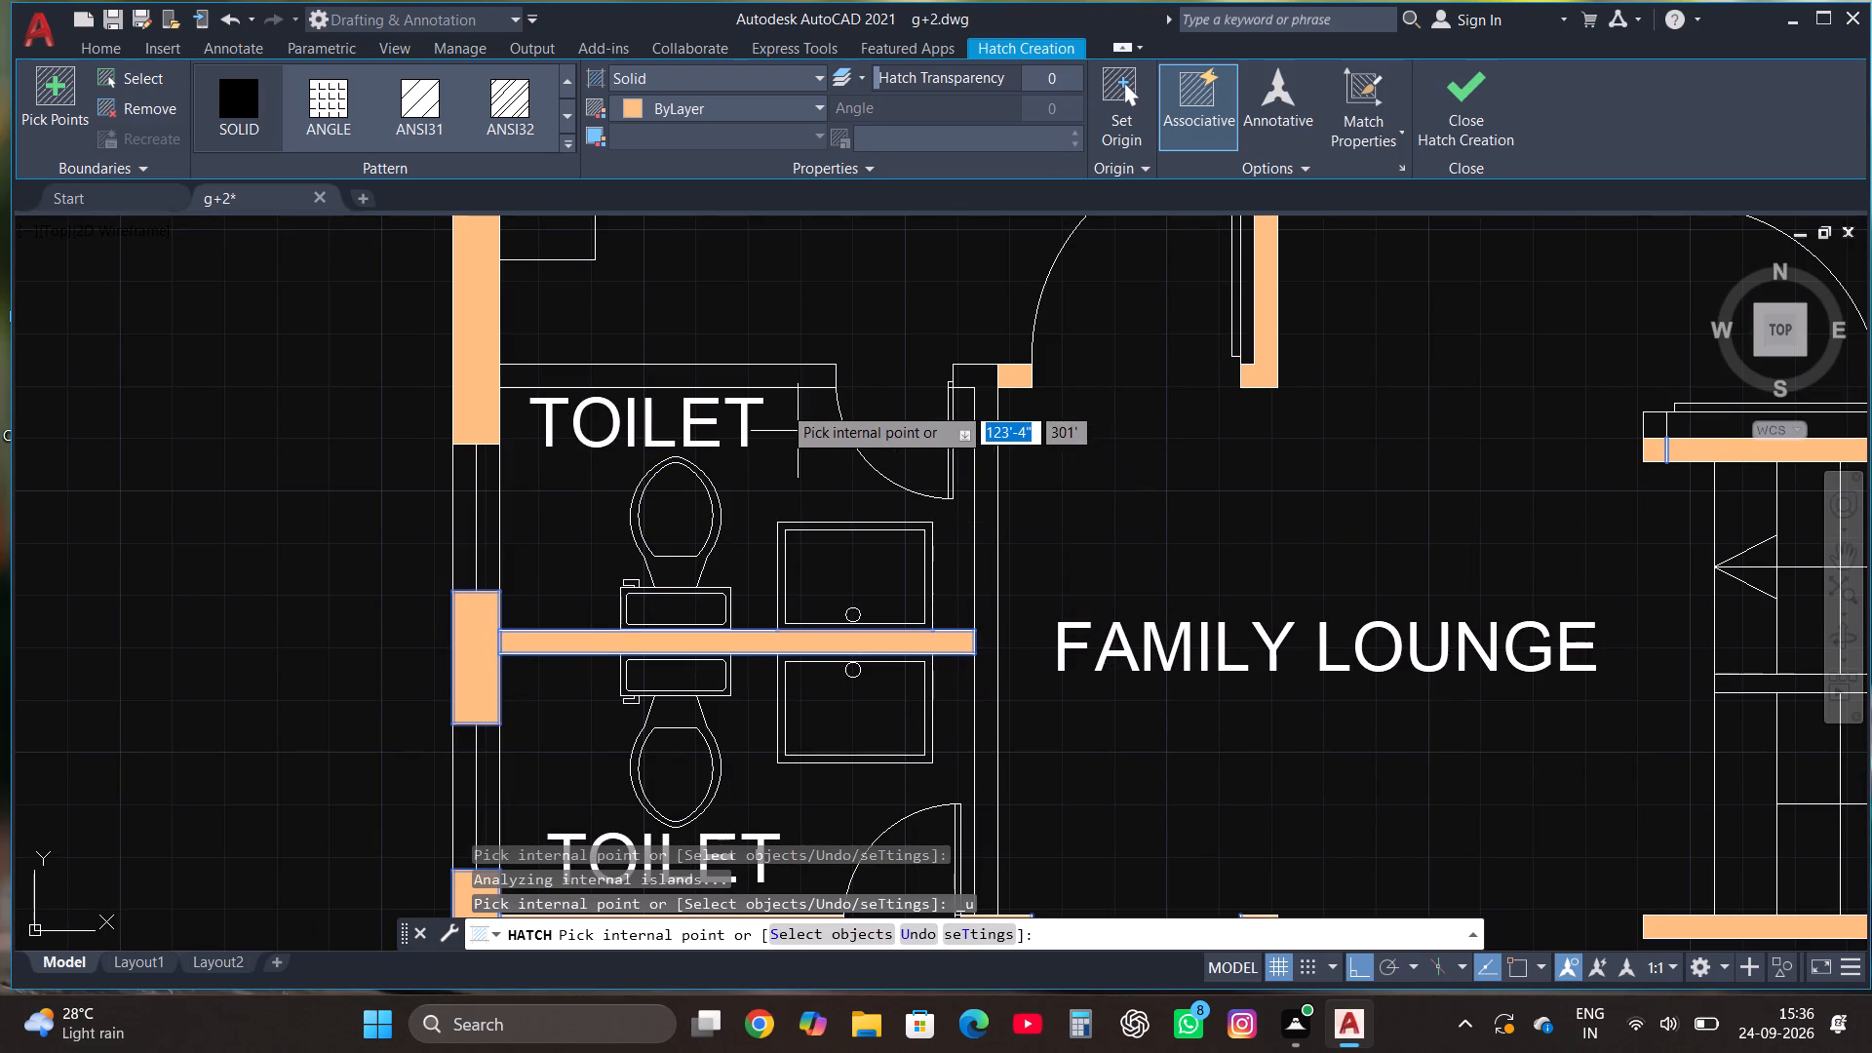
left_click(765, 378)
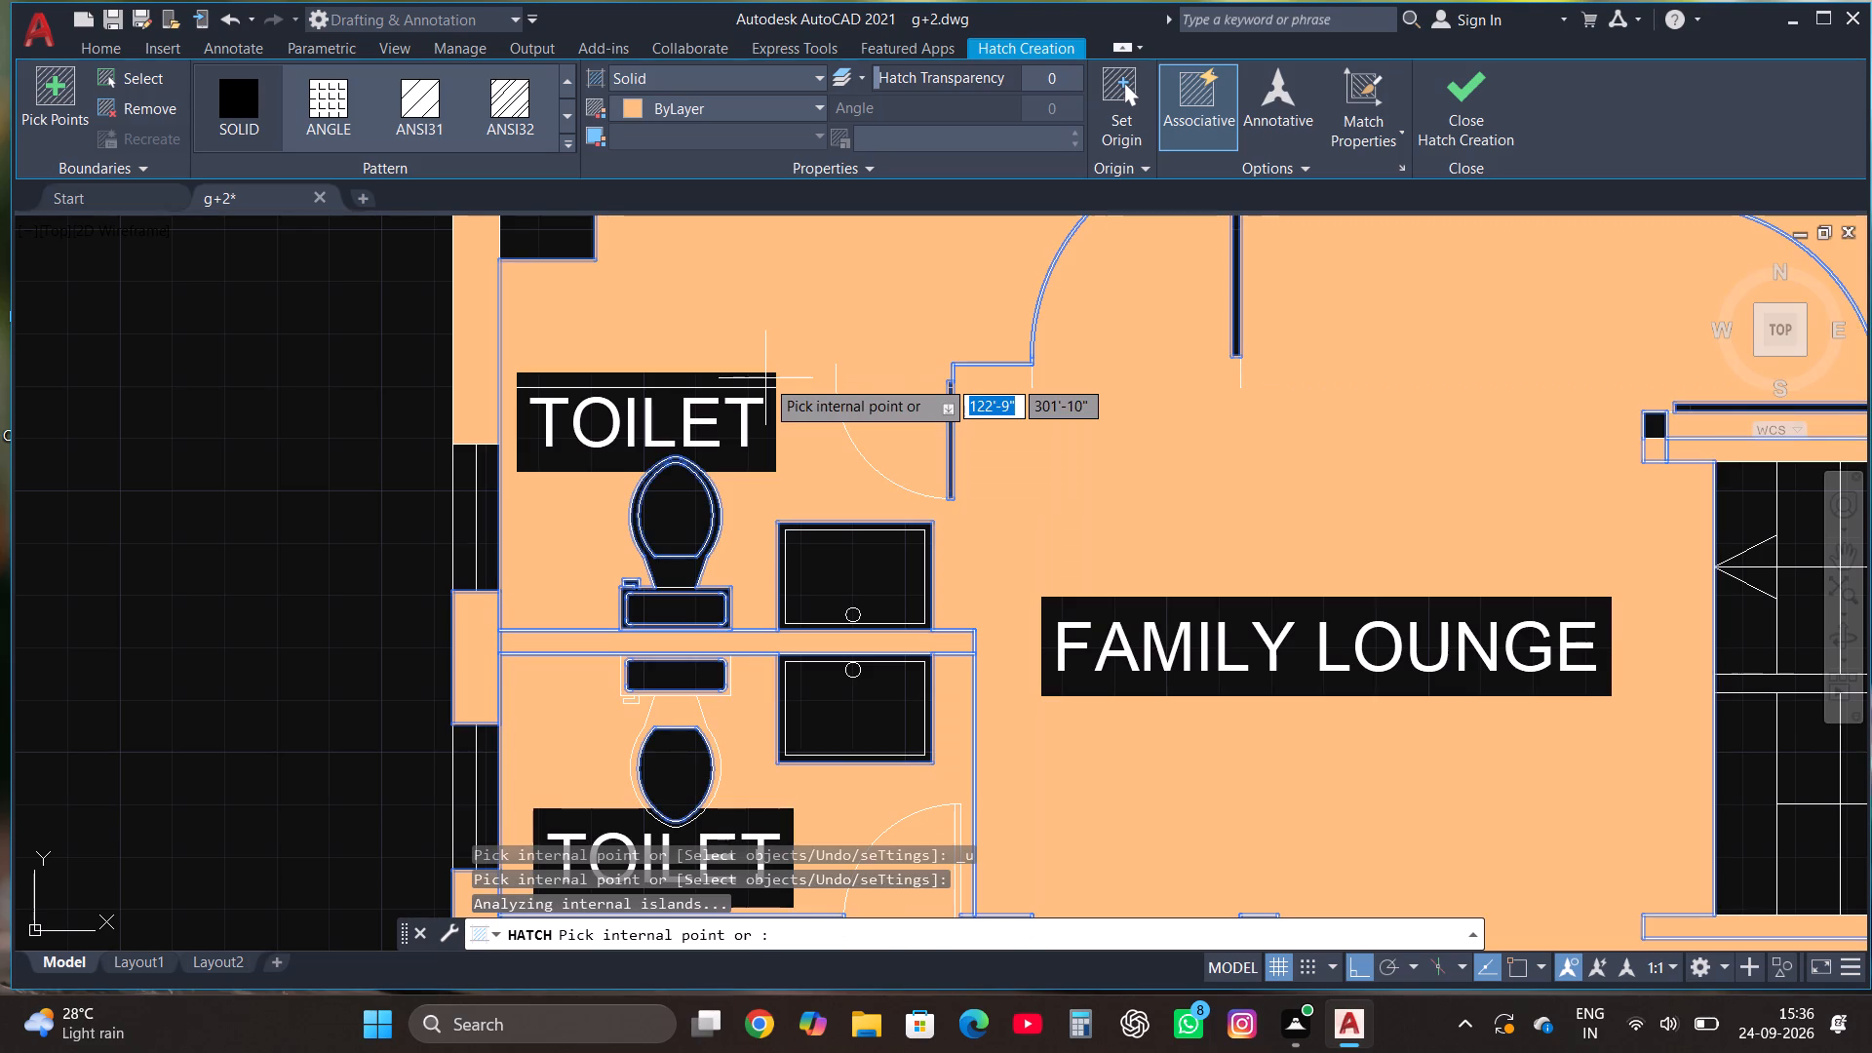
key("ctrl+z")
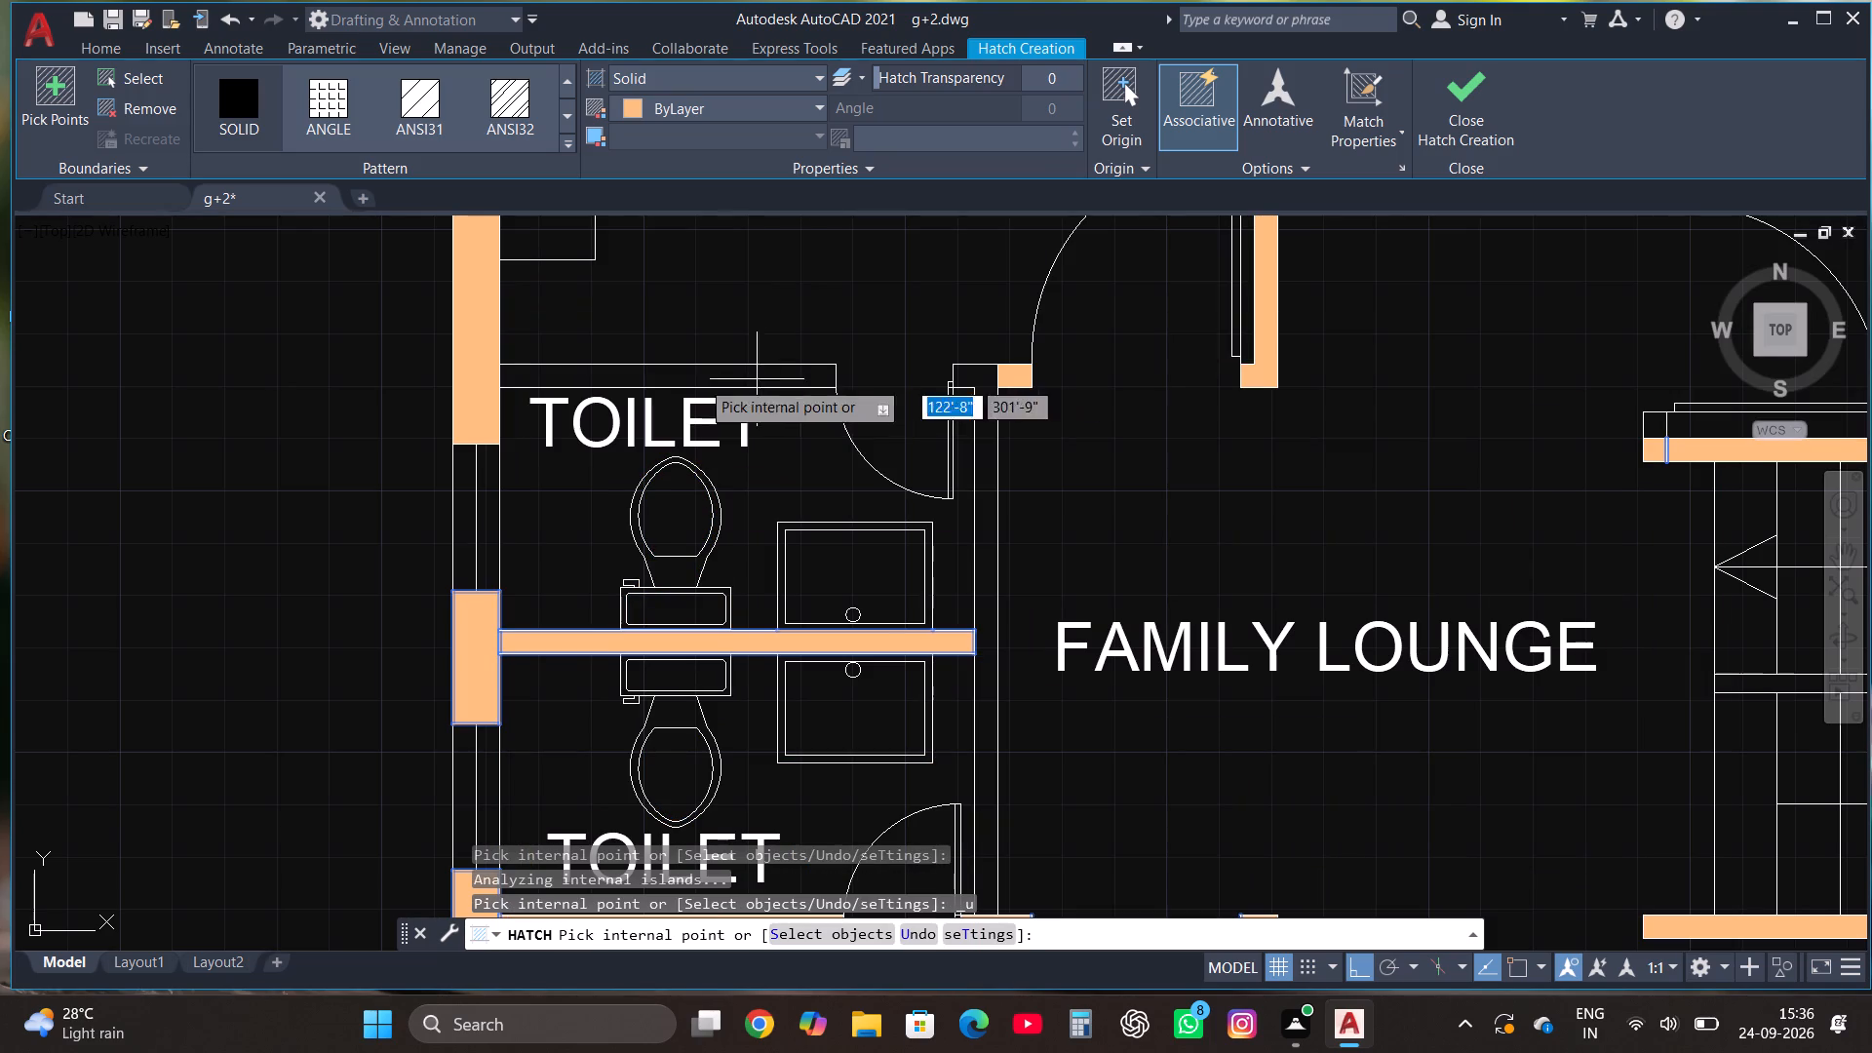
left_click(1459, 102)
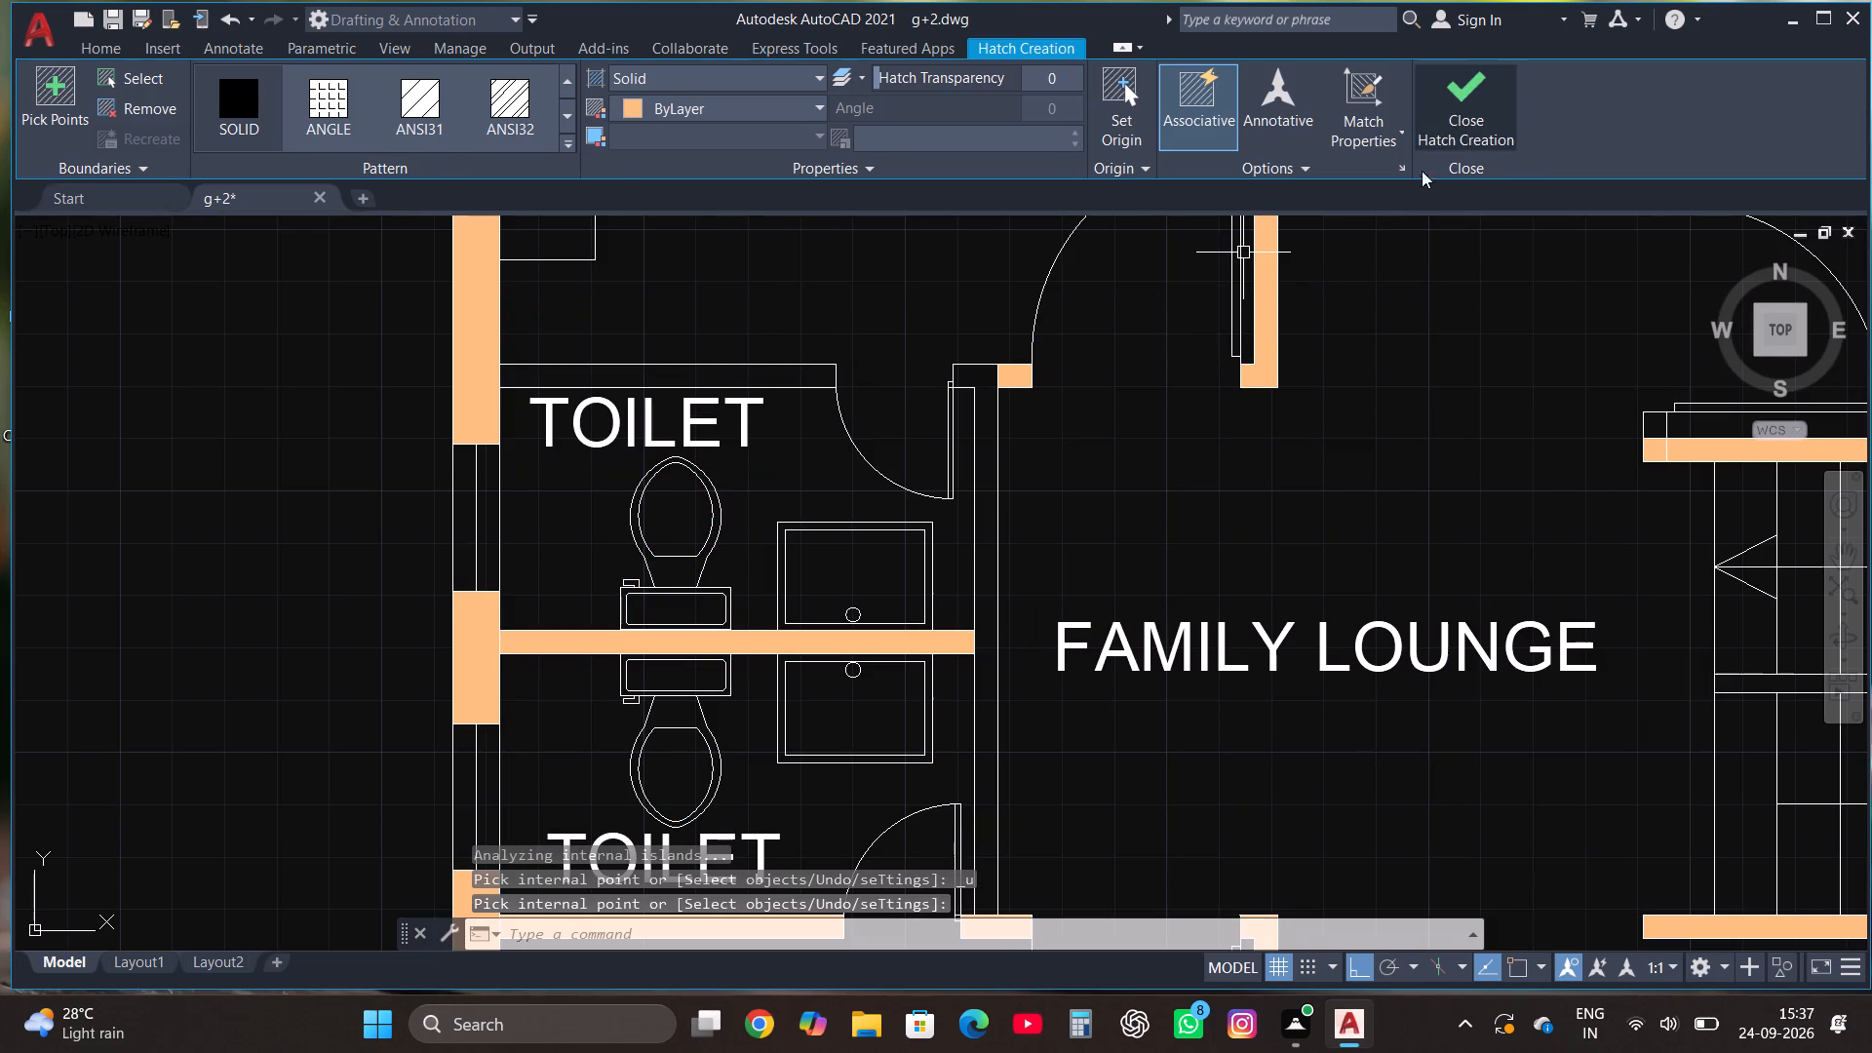
Solid-hatch the wall between the attached toilets and the family lounge, and the upper toilet's north wall on both sides of its door.
scroll(965, 445, "down", 2)
scroll(1021, 503, "down", 1)
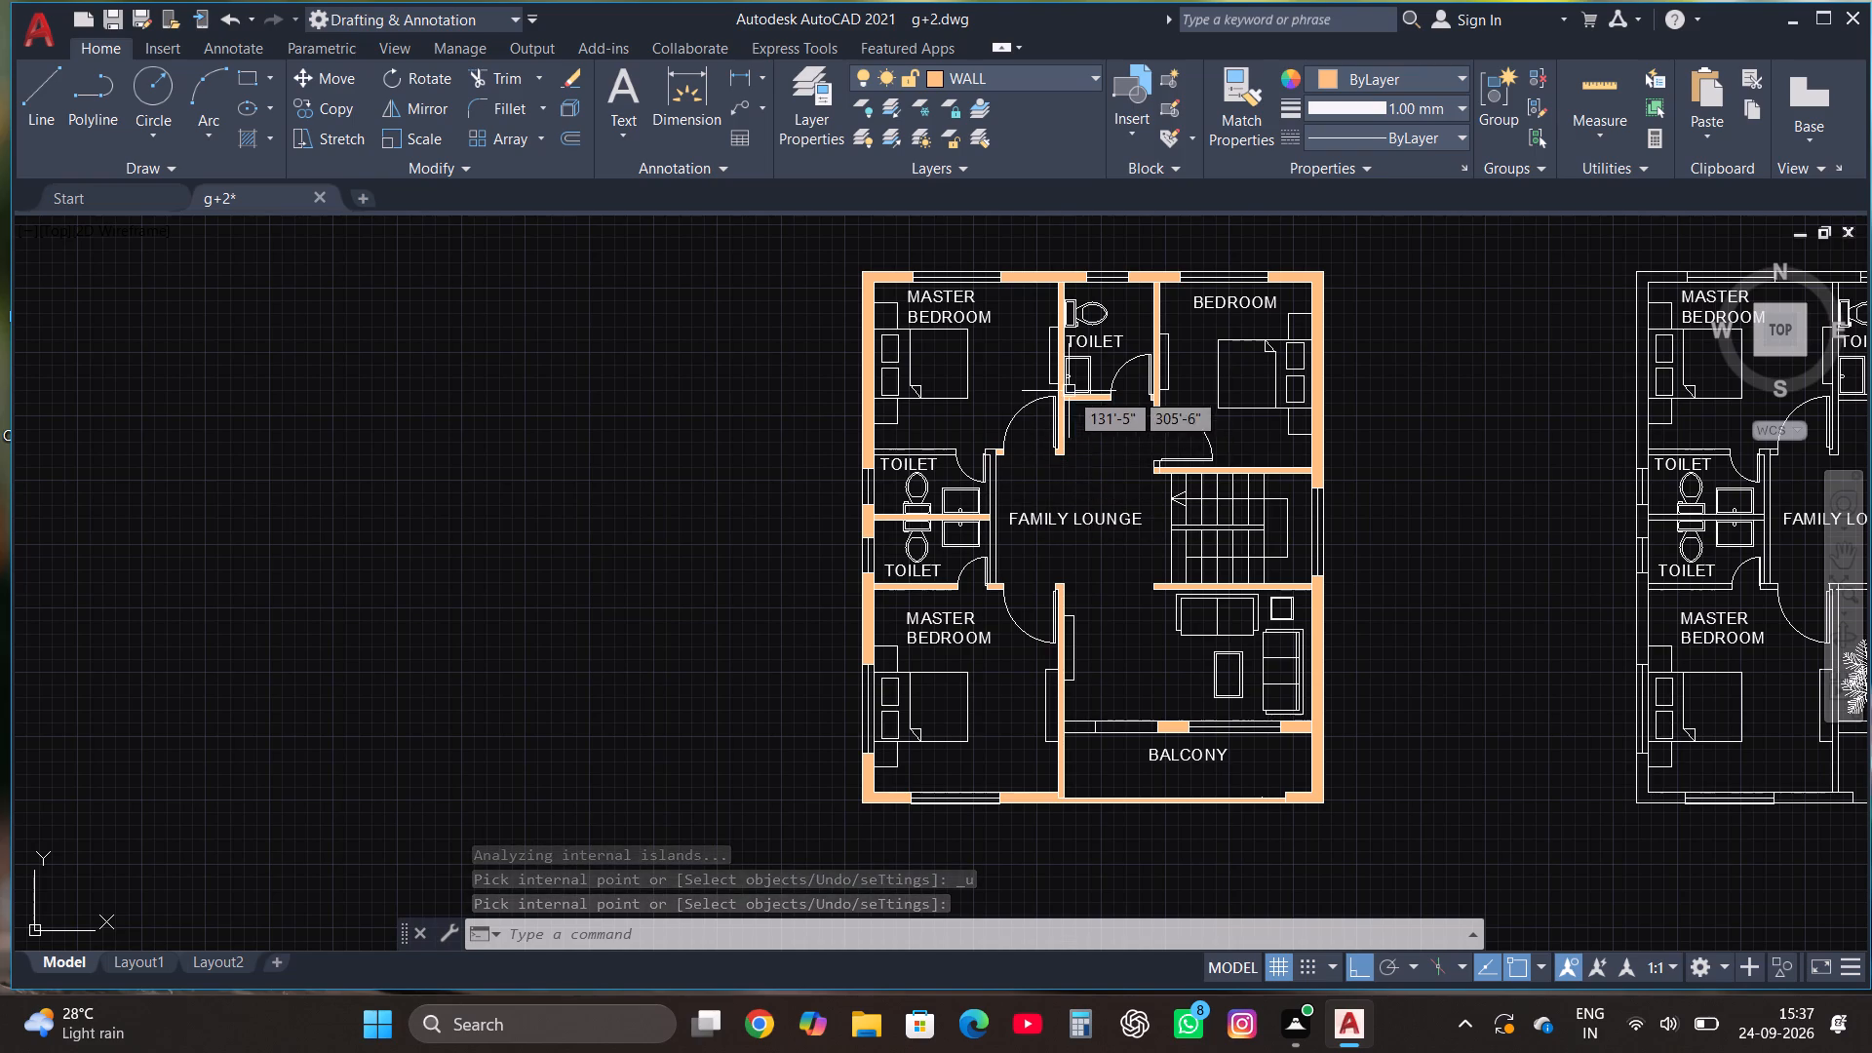
scroll(1067, 386, "up", 1)
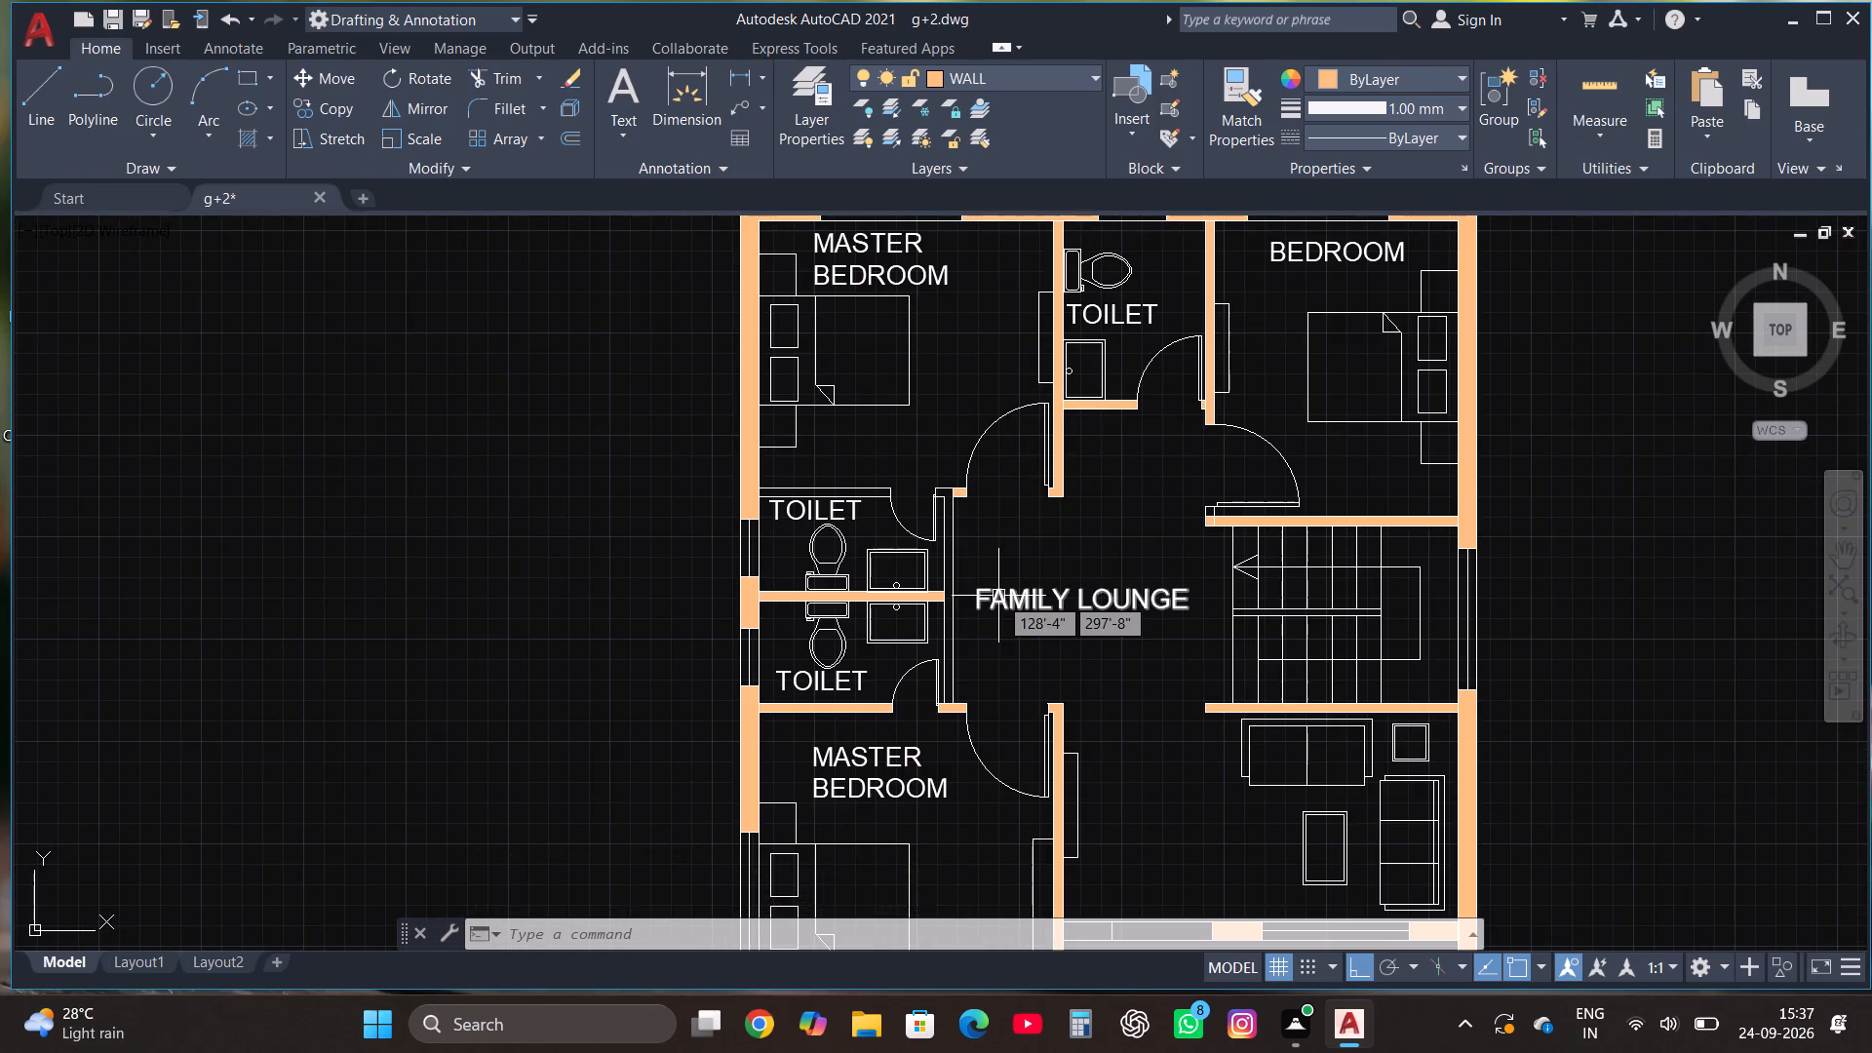
scroll(998, 596, "up", 1)
key("h")
key("Return")
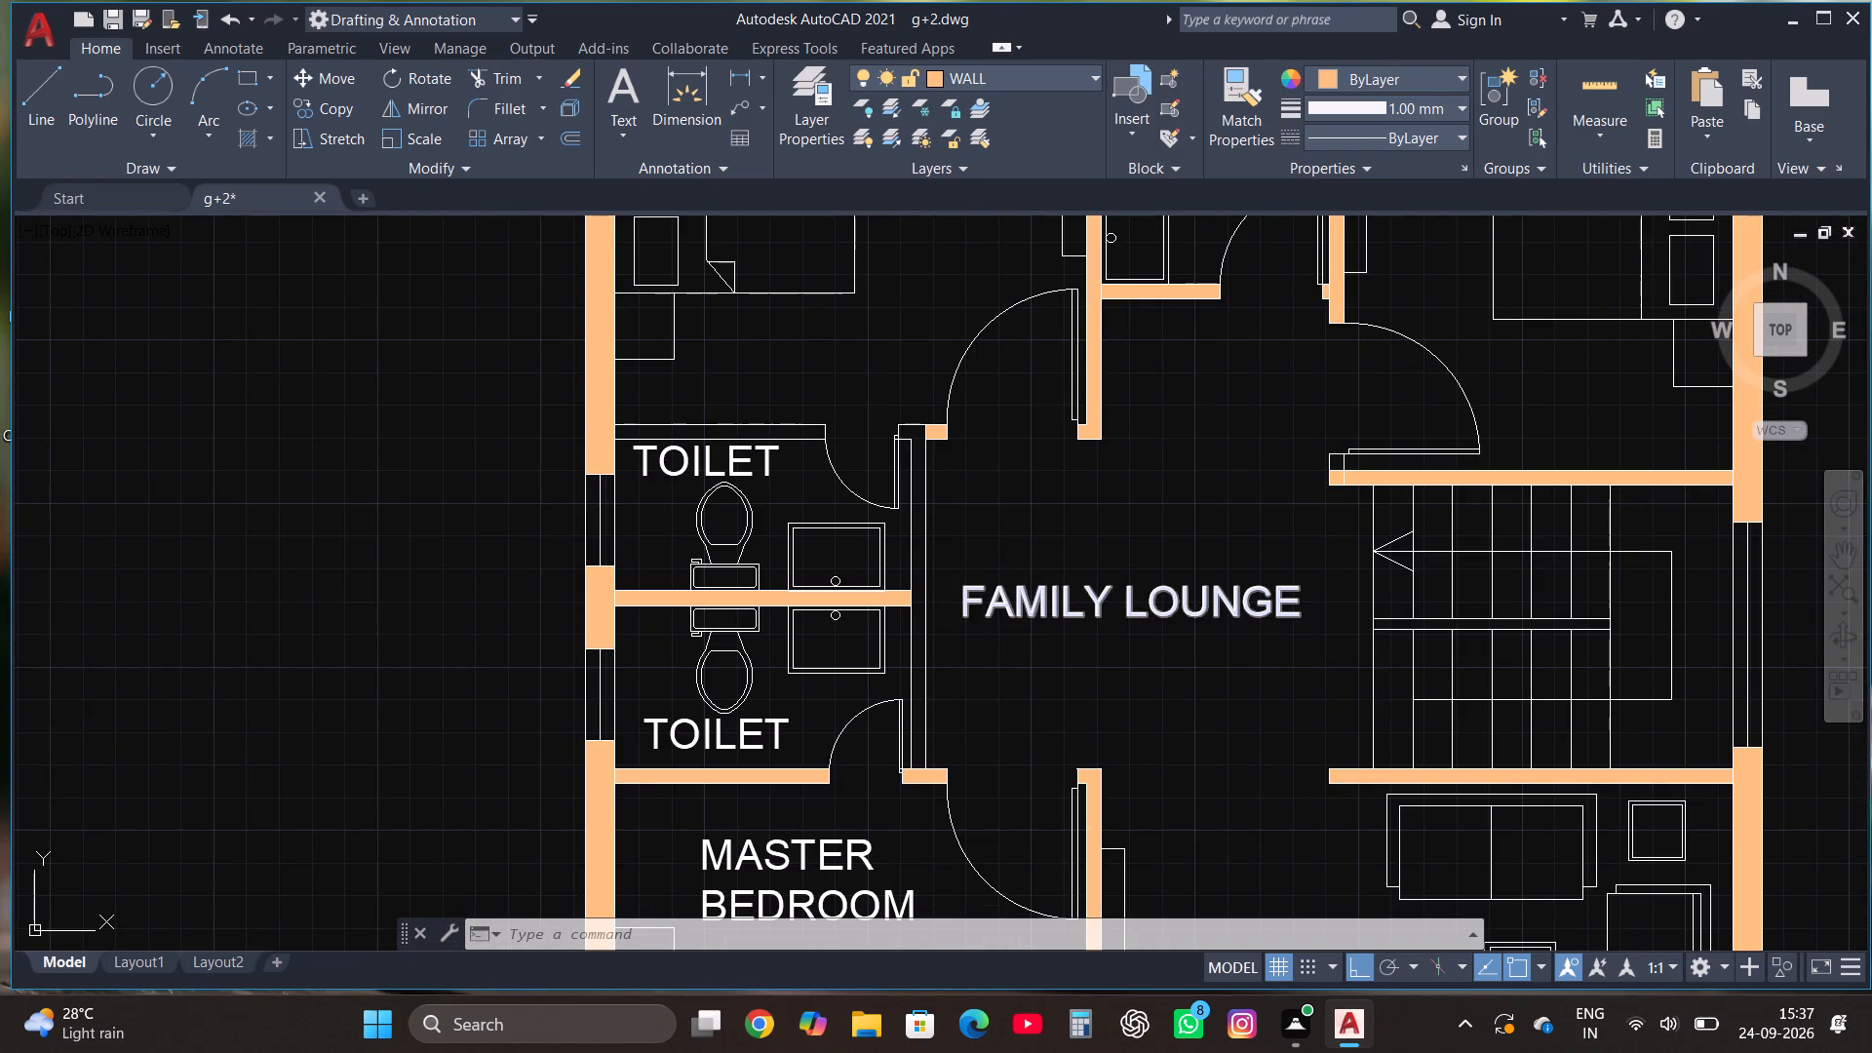
left_click(920, 649)
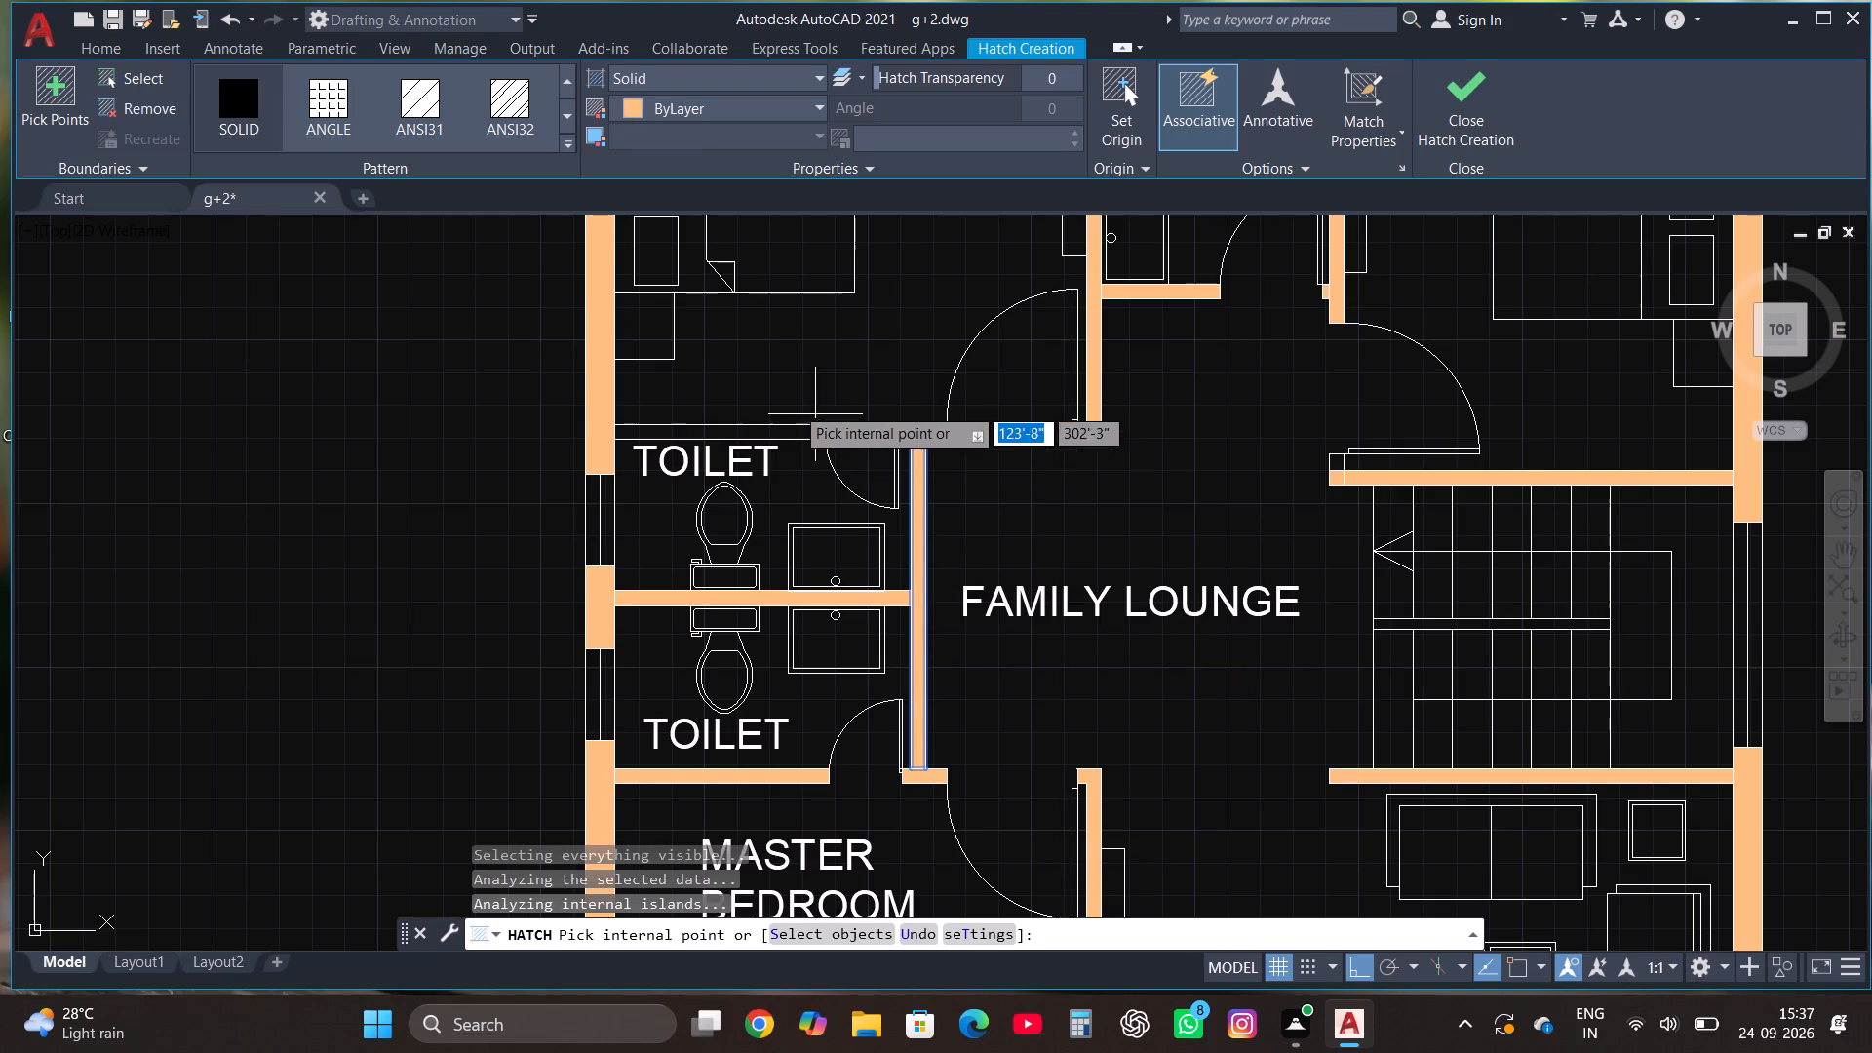
left_click(766, 431)
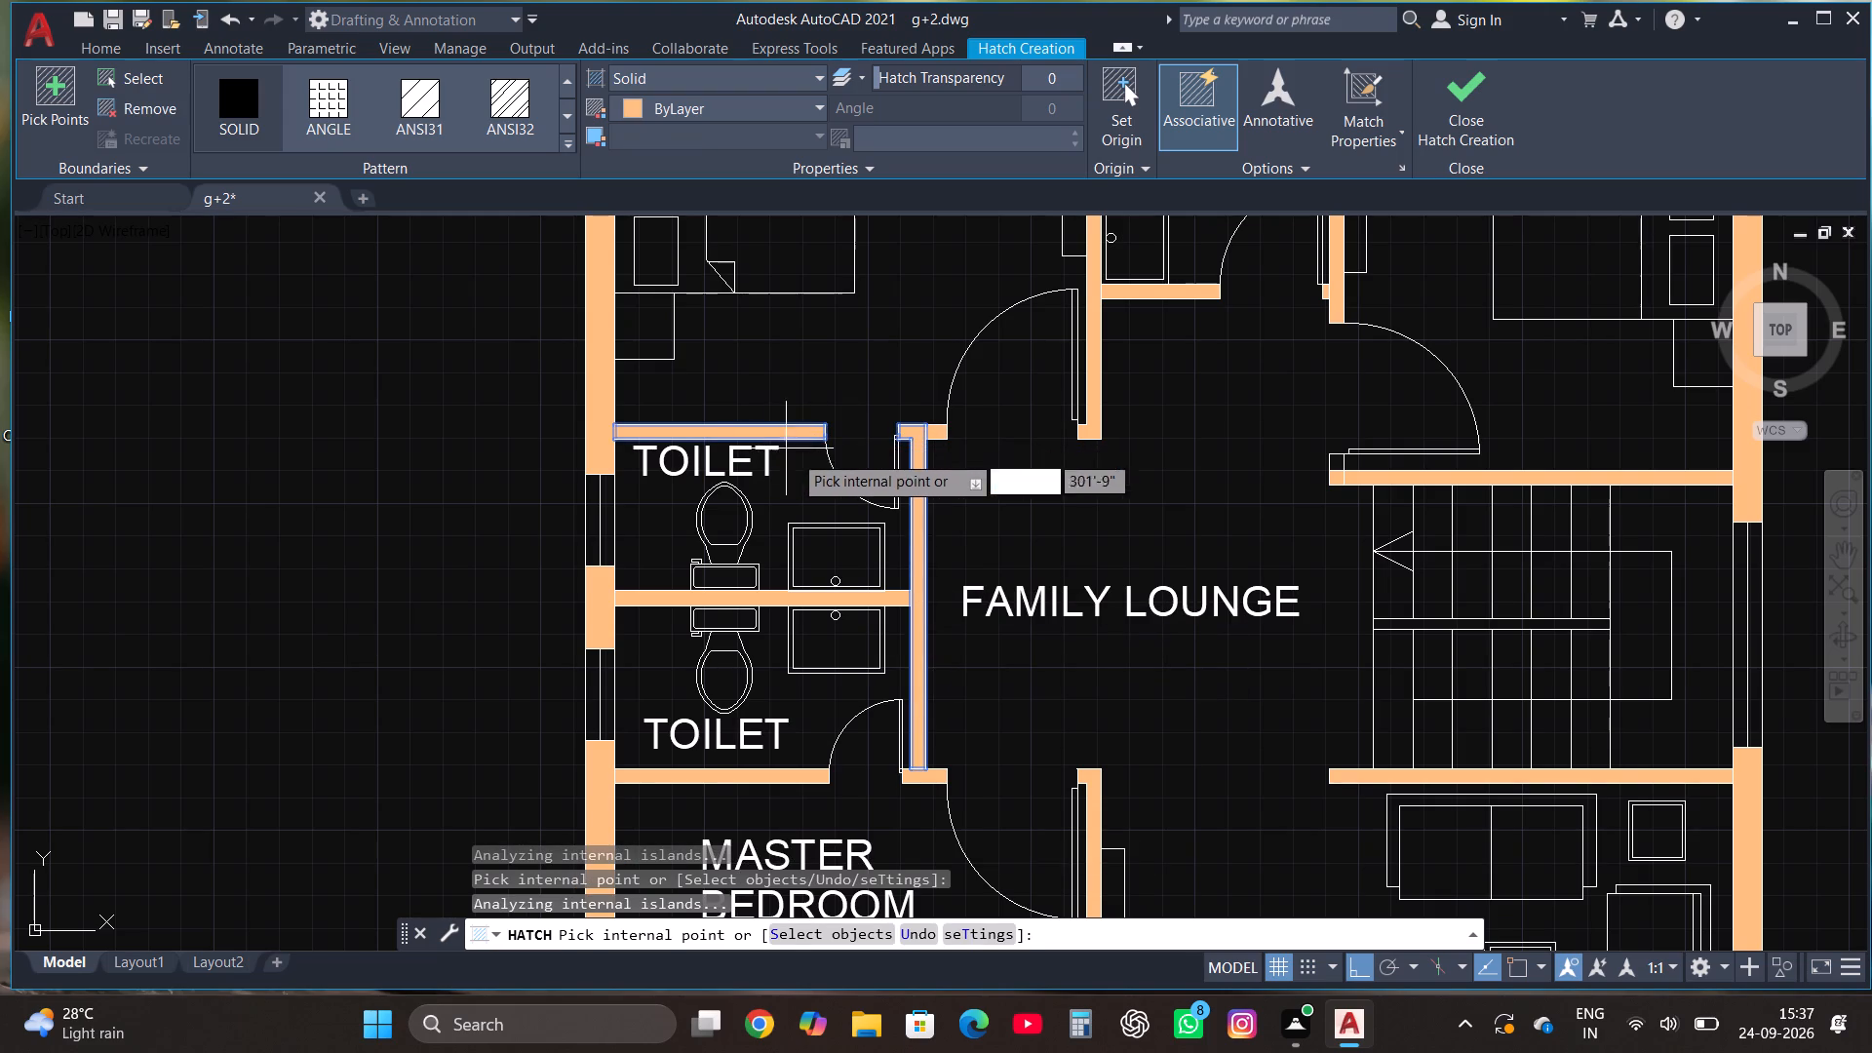
scroll(836, 591, "down", 1)
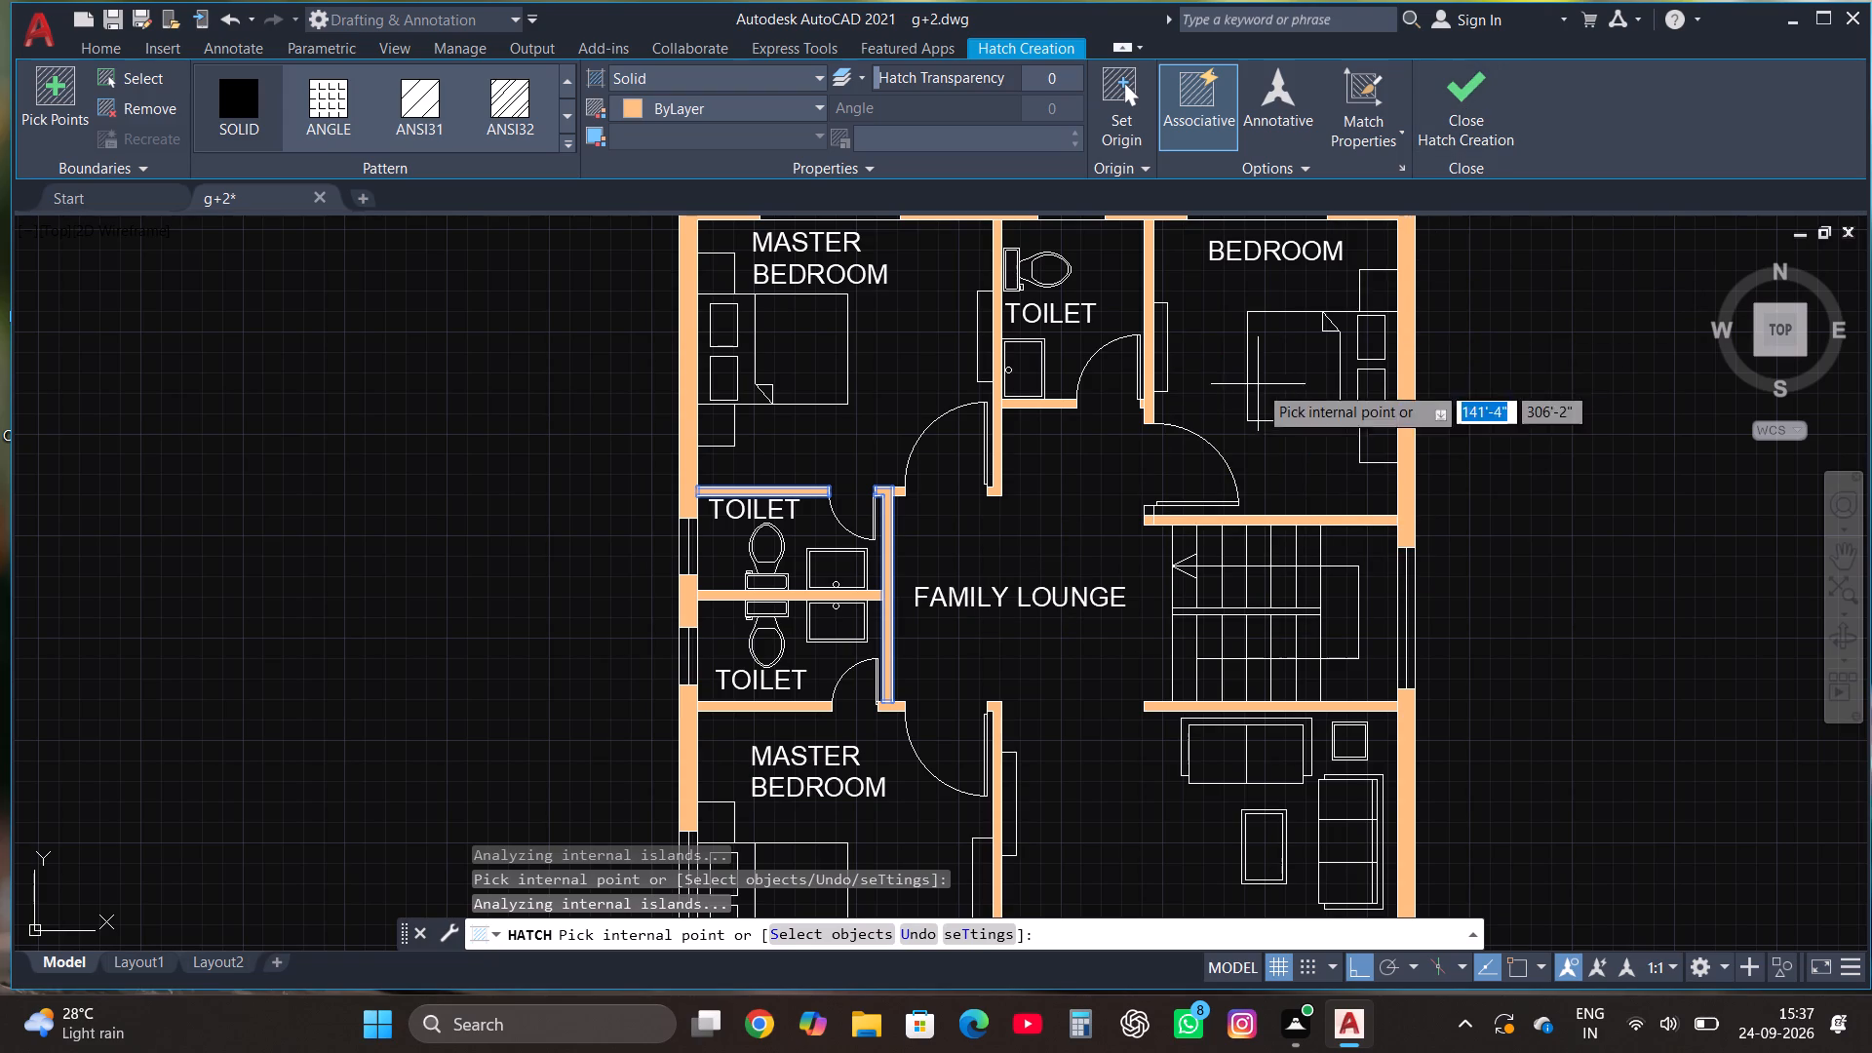
left_click(1447, 112)
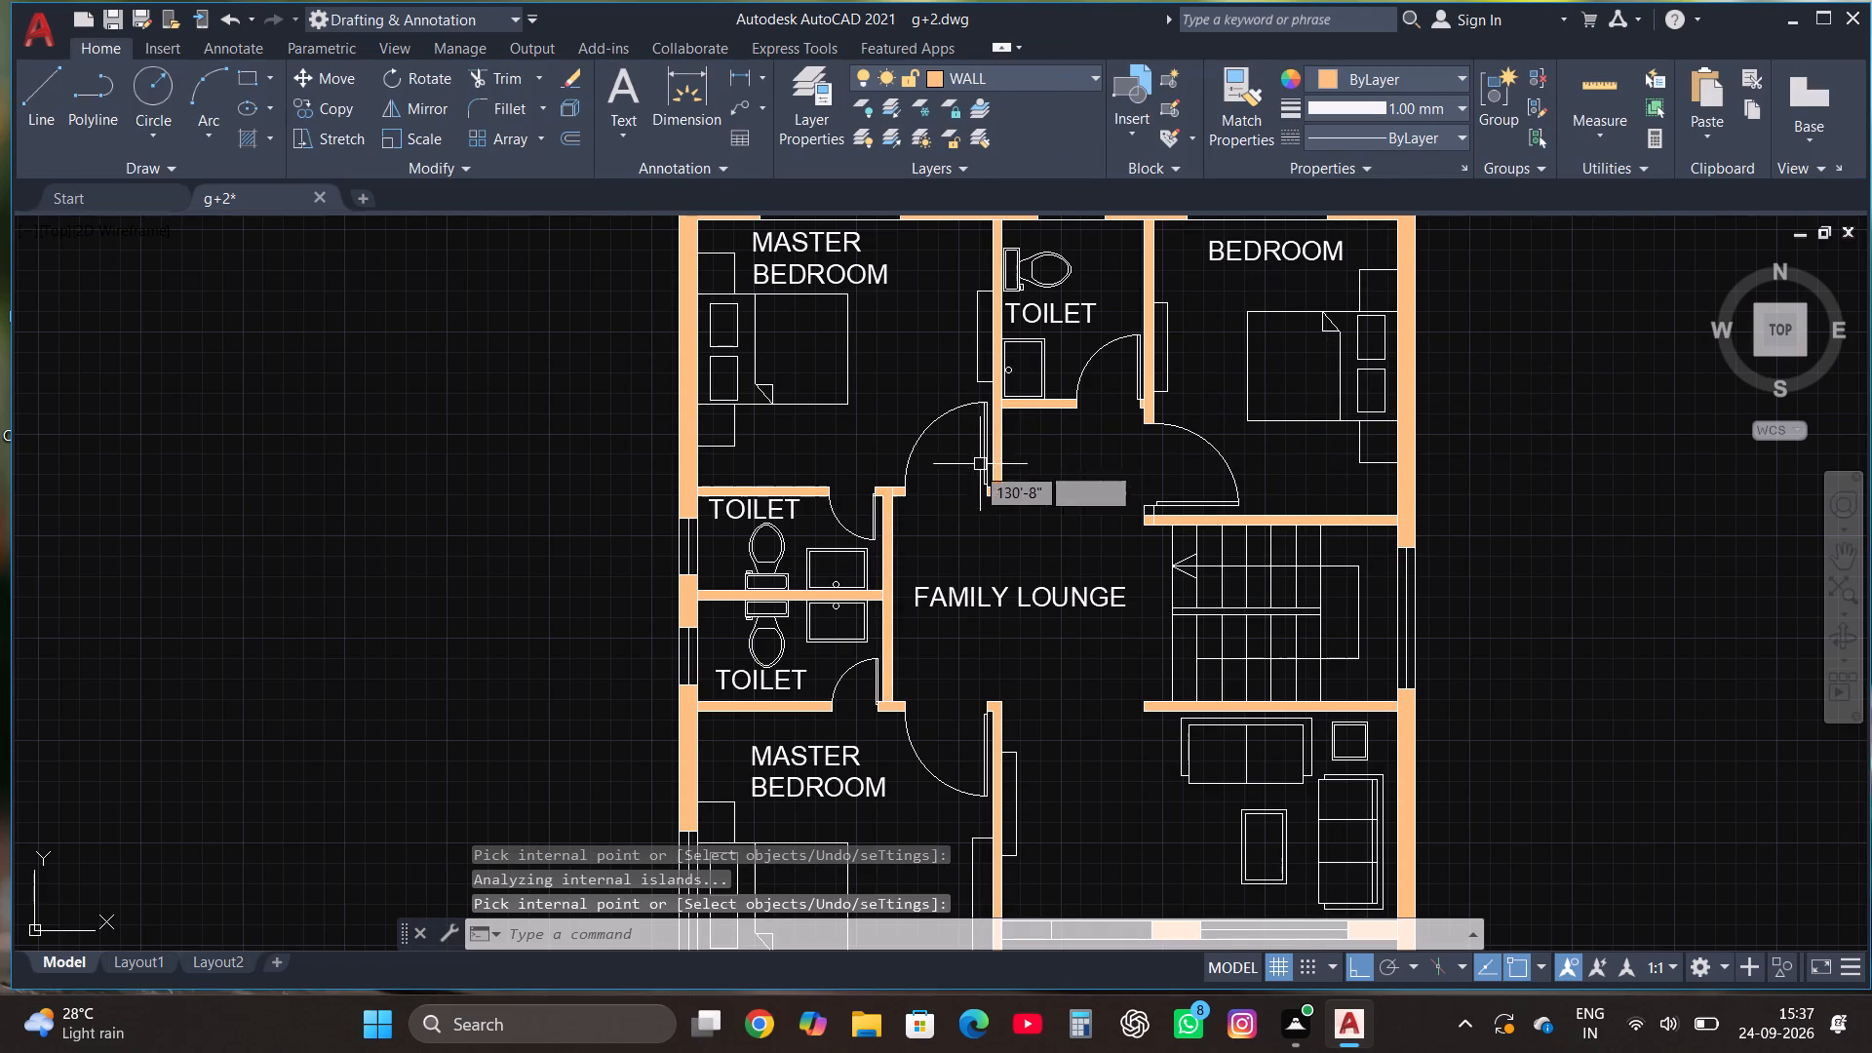
In the unhatched family lounge plan to the east, solid-hatch the north outer wall segments between windows, including both corners and their side walls.
scroll(962, 479, "down", 1)
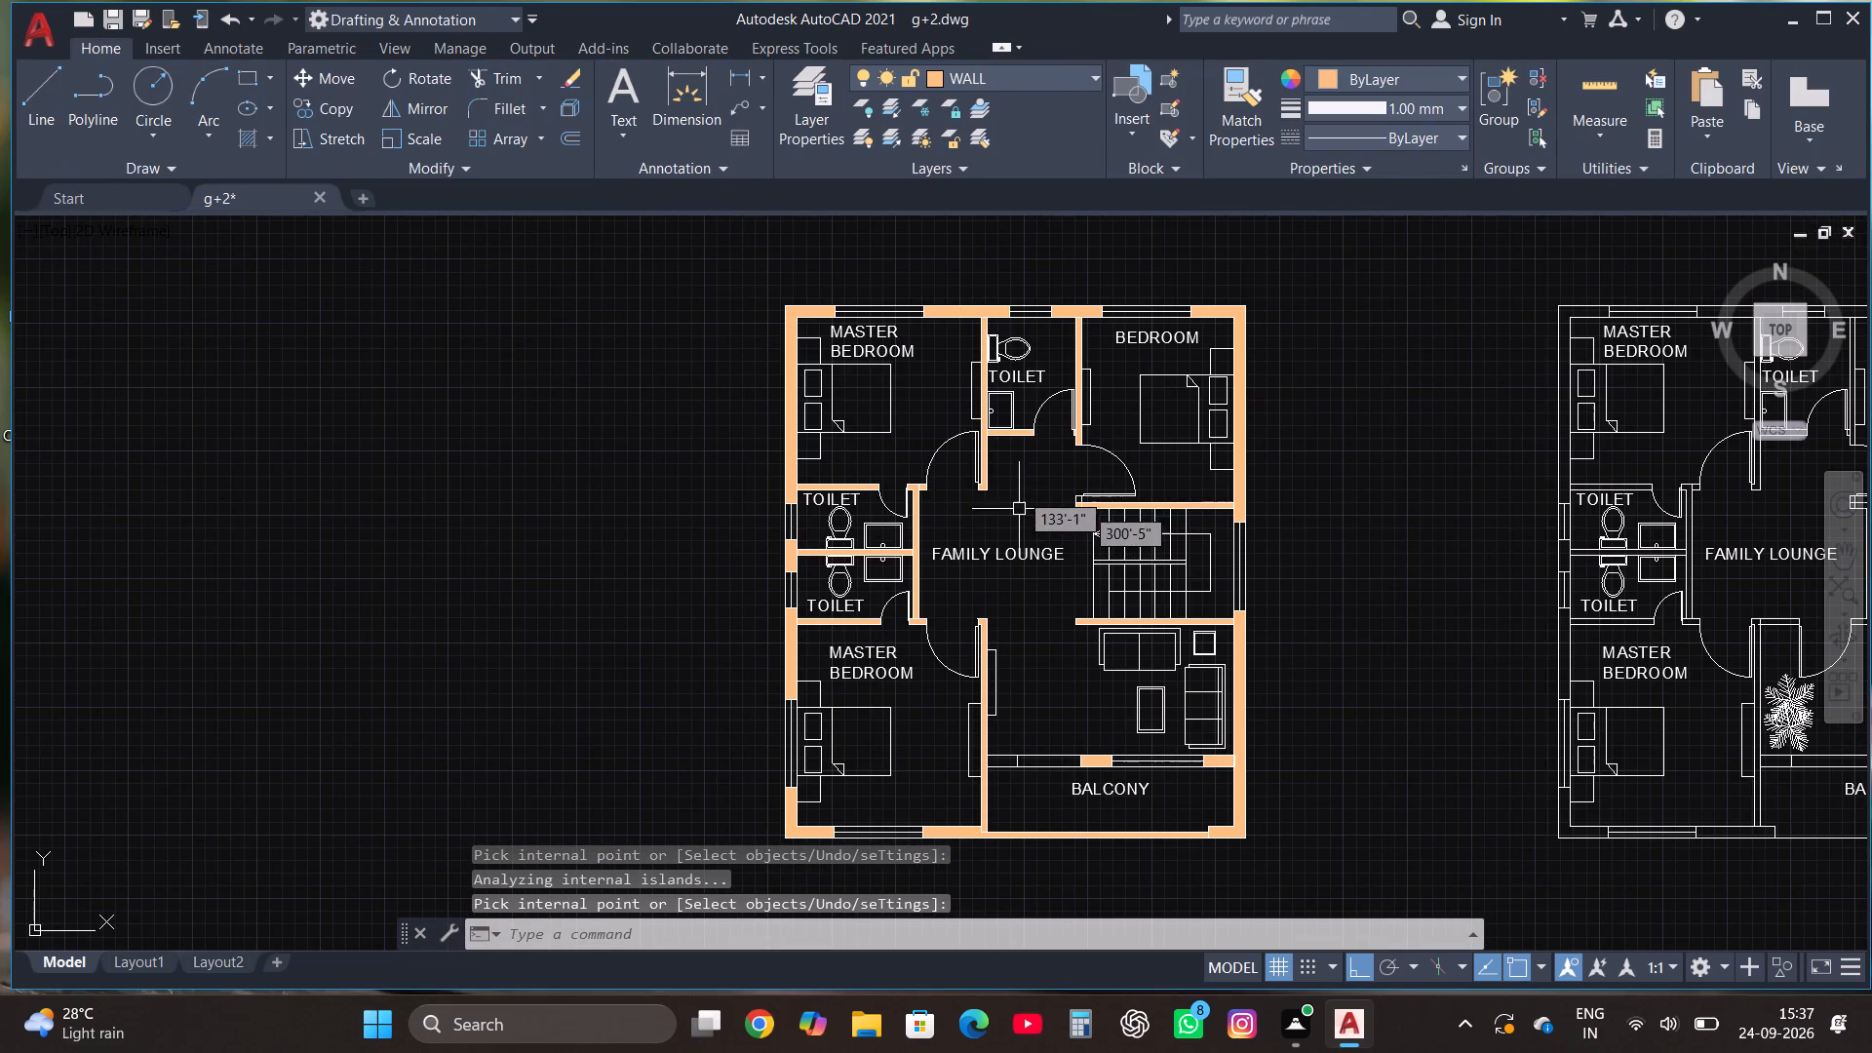
scroll(1012, 428, "down", 1)
scroll(991, 521, "down", 1)
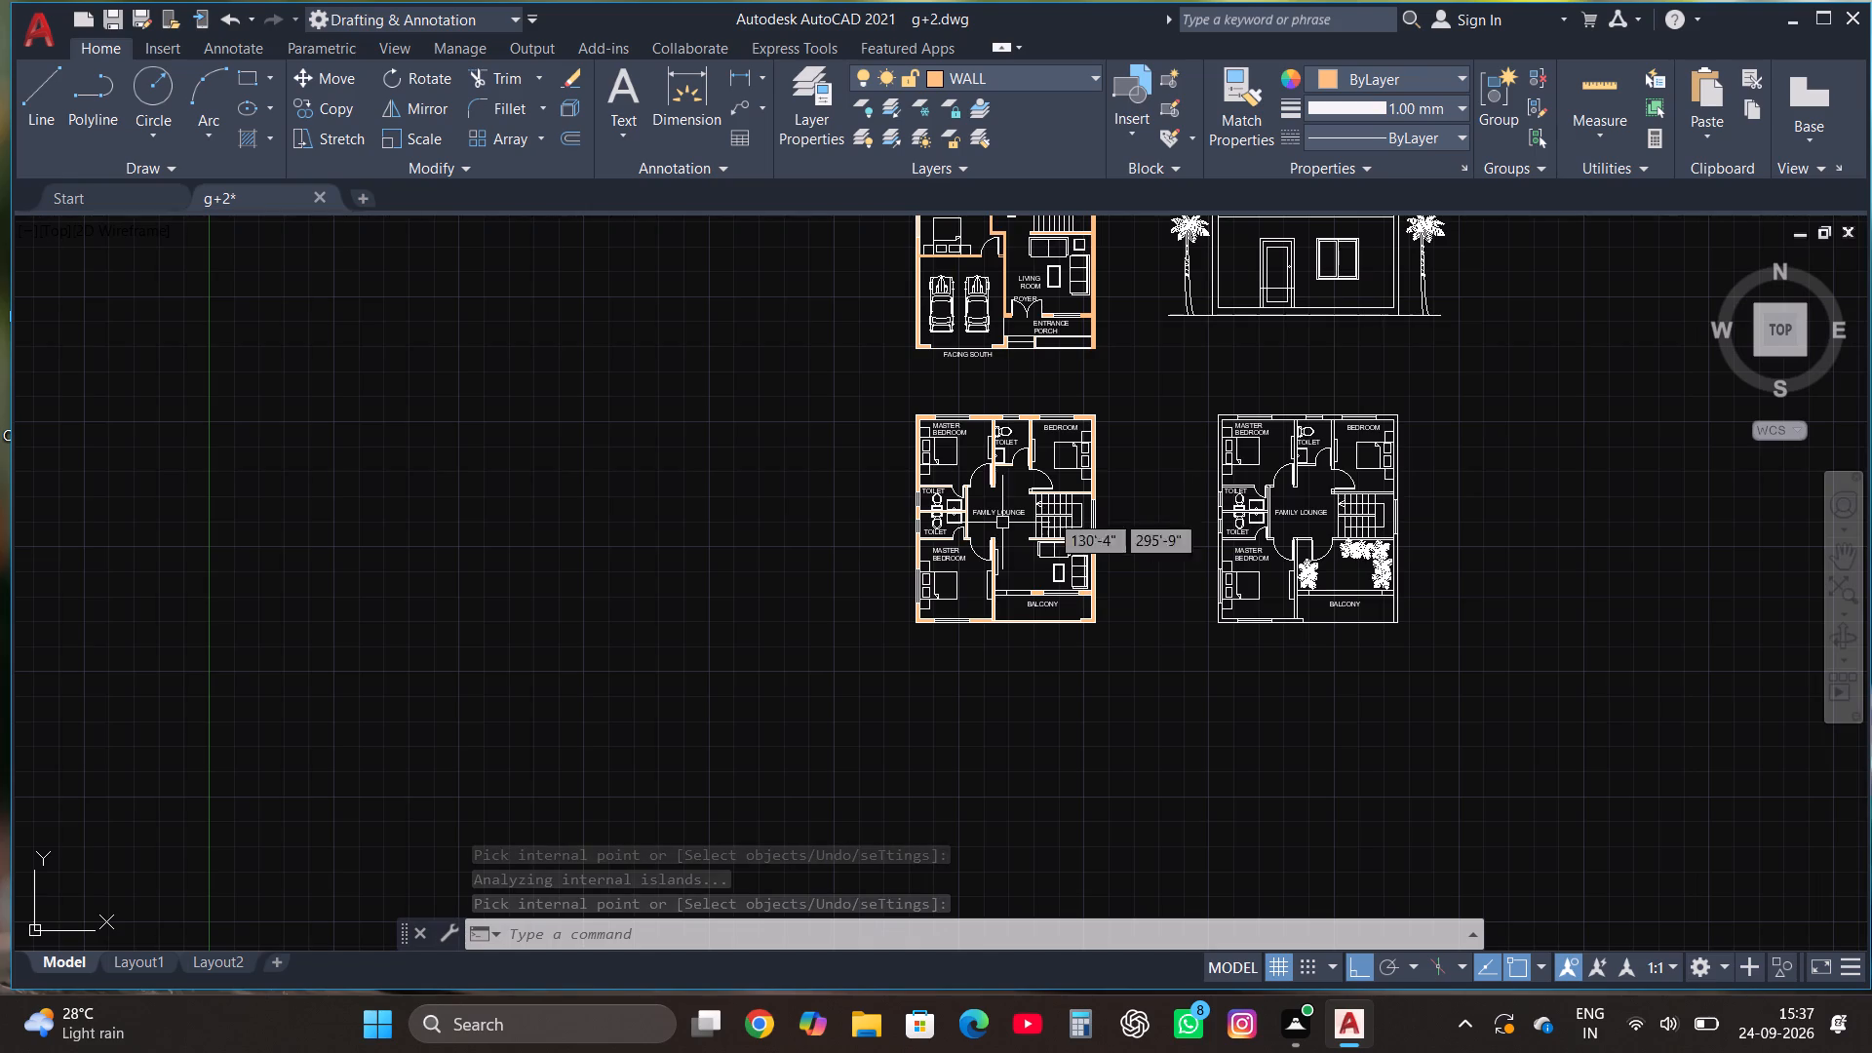
scroll(1400, 441, "up", 2)
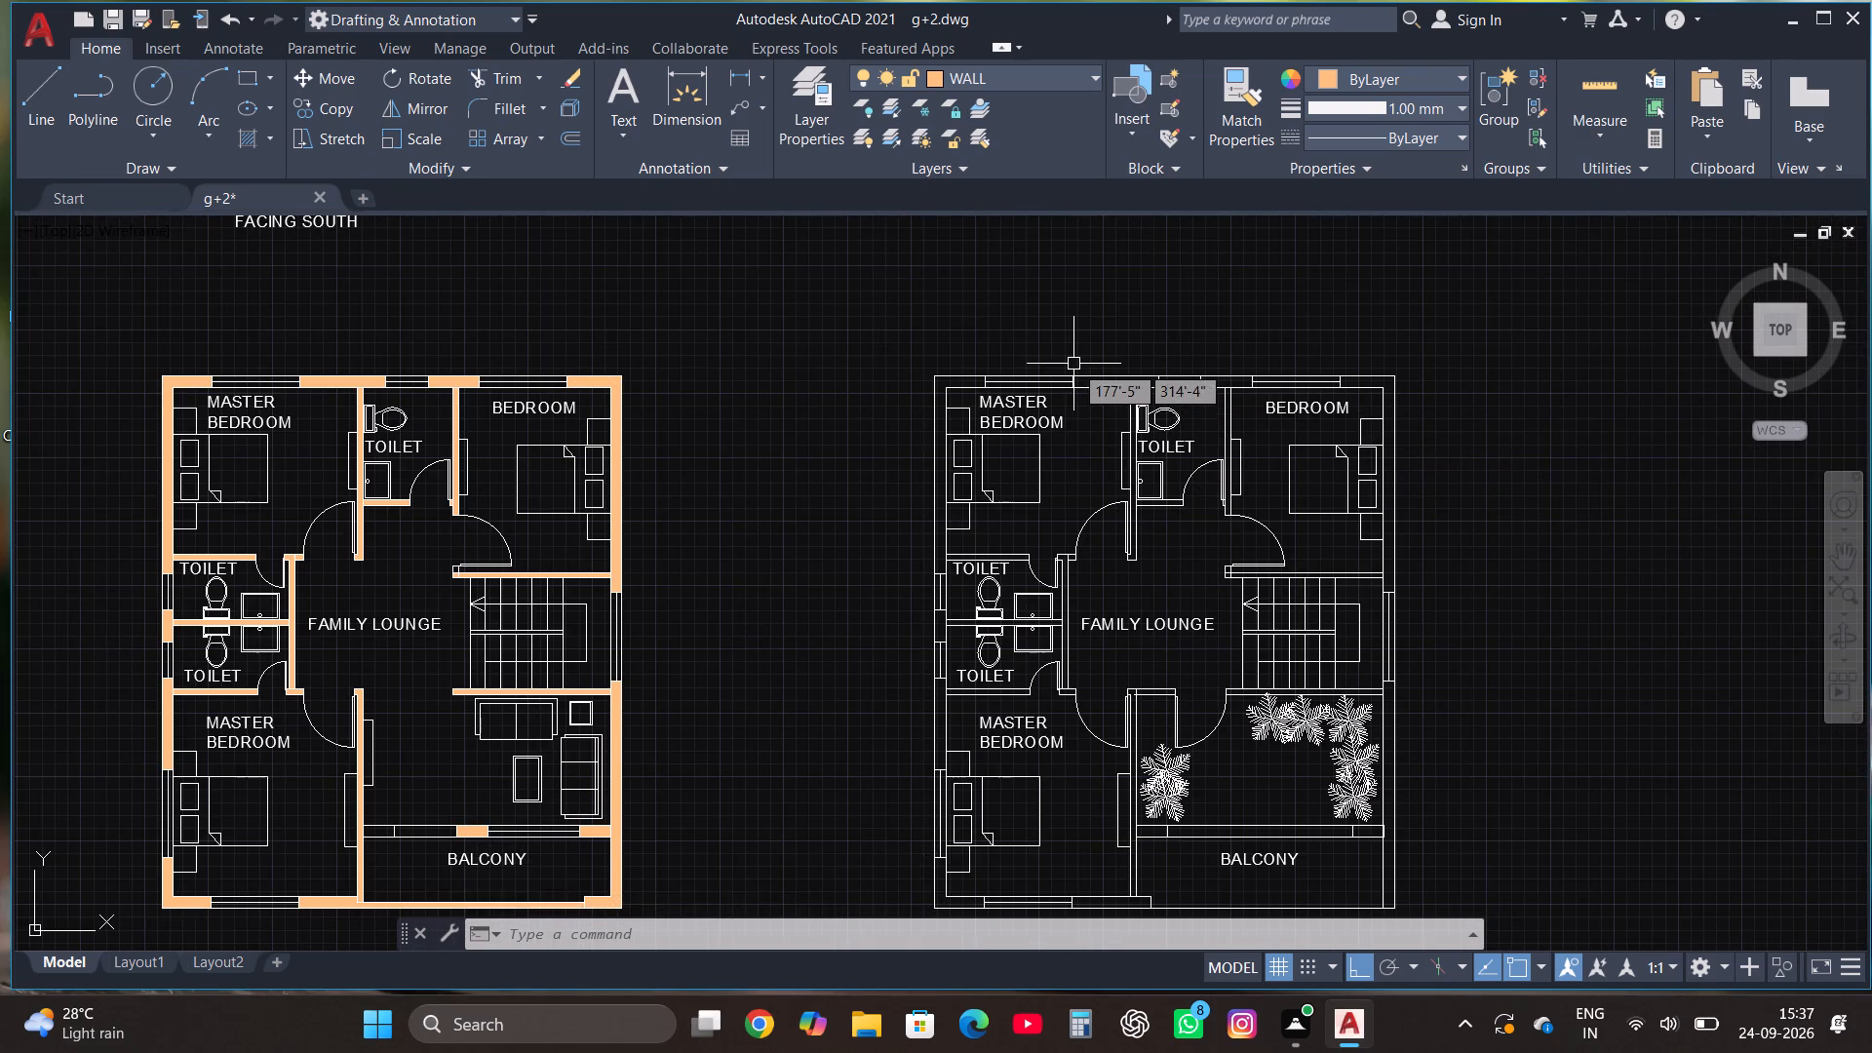
scroll(1073, 361, "up", 1)
key("h")
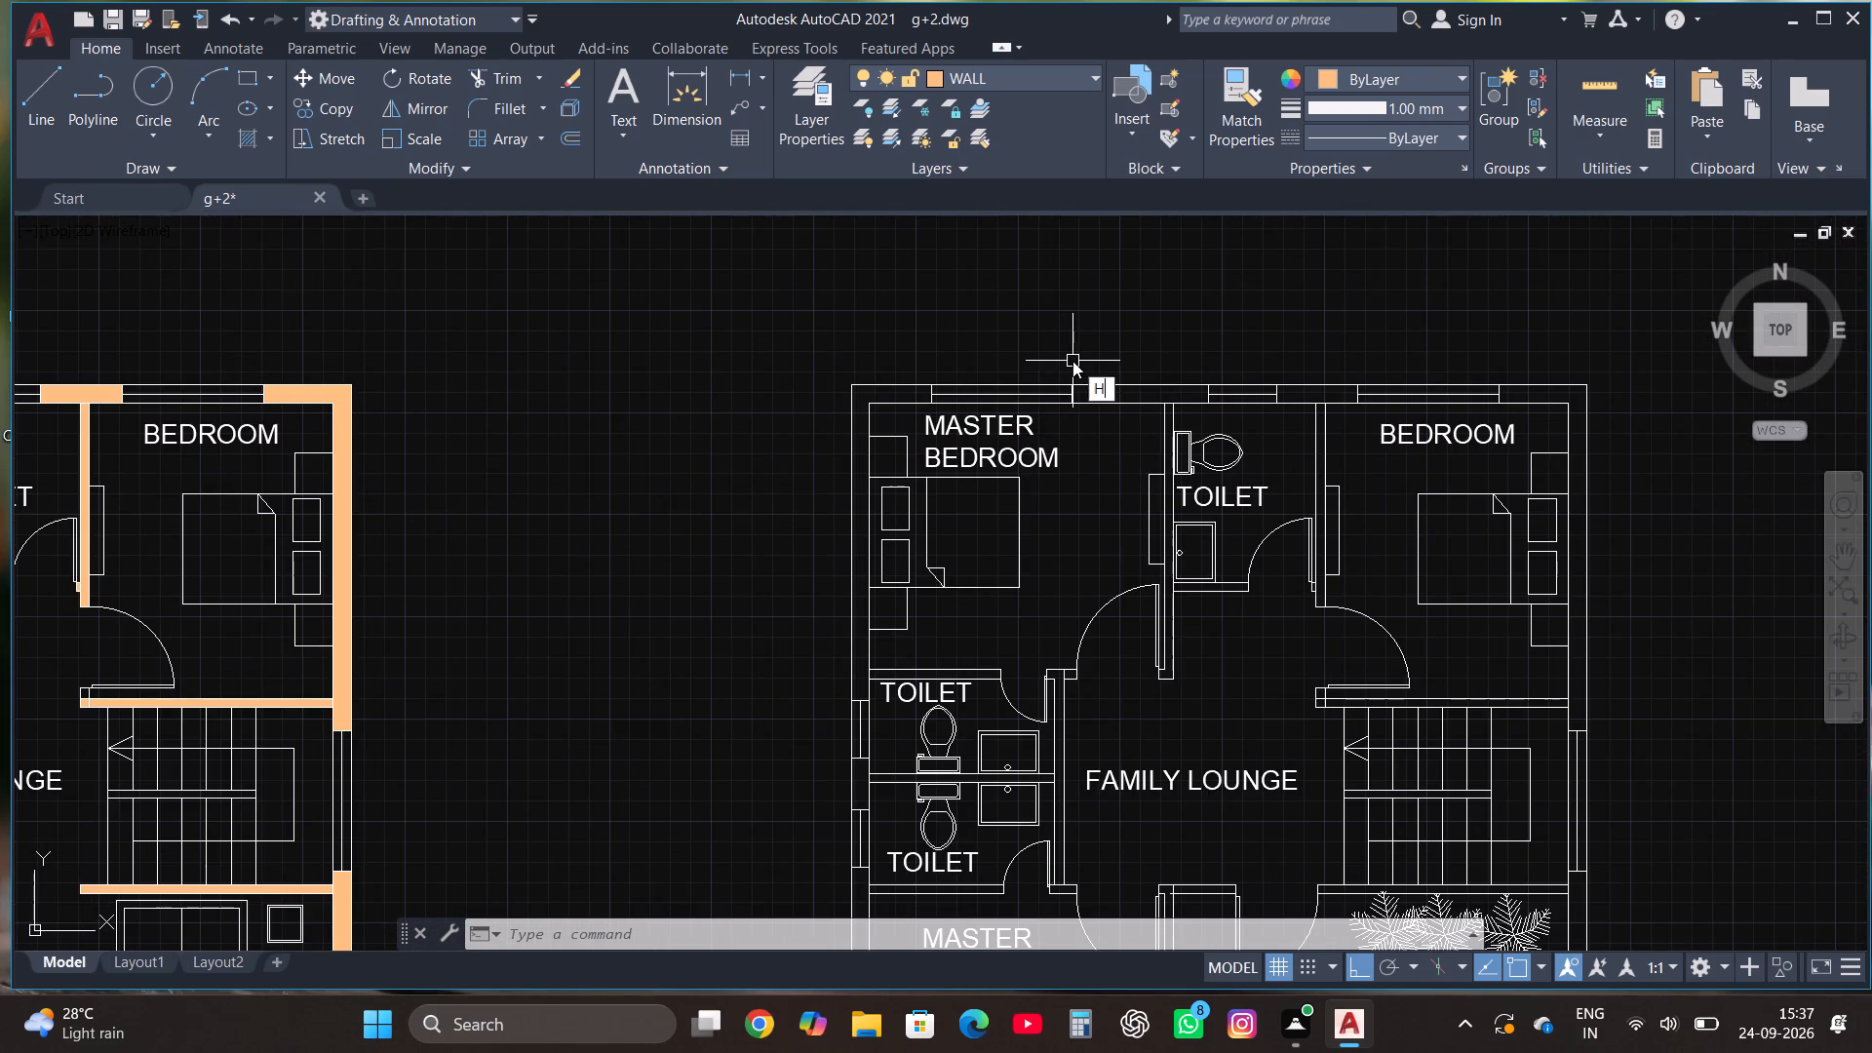
key("Return")
left_click(1107, 396)
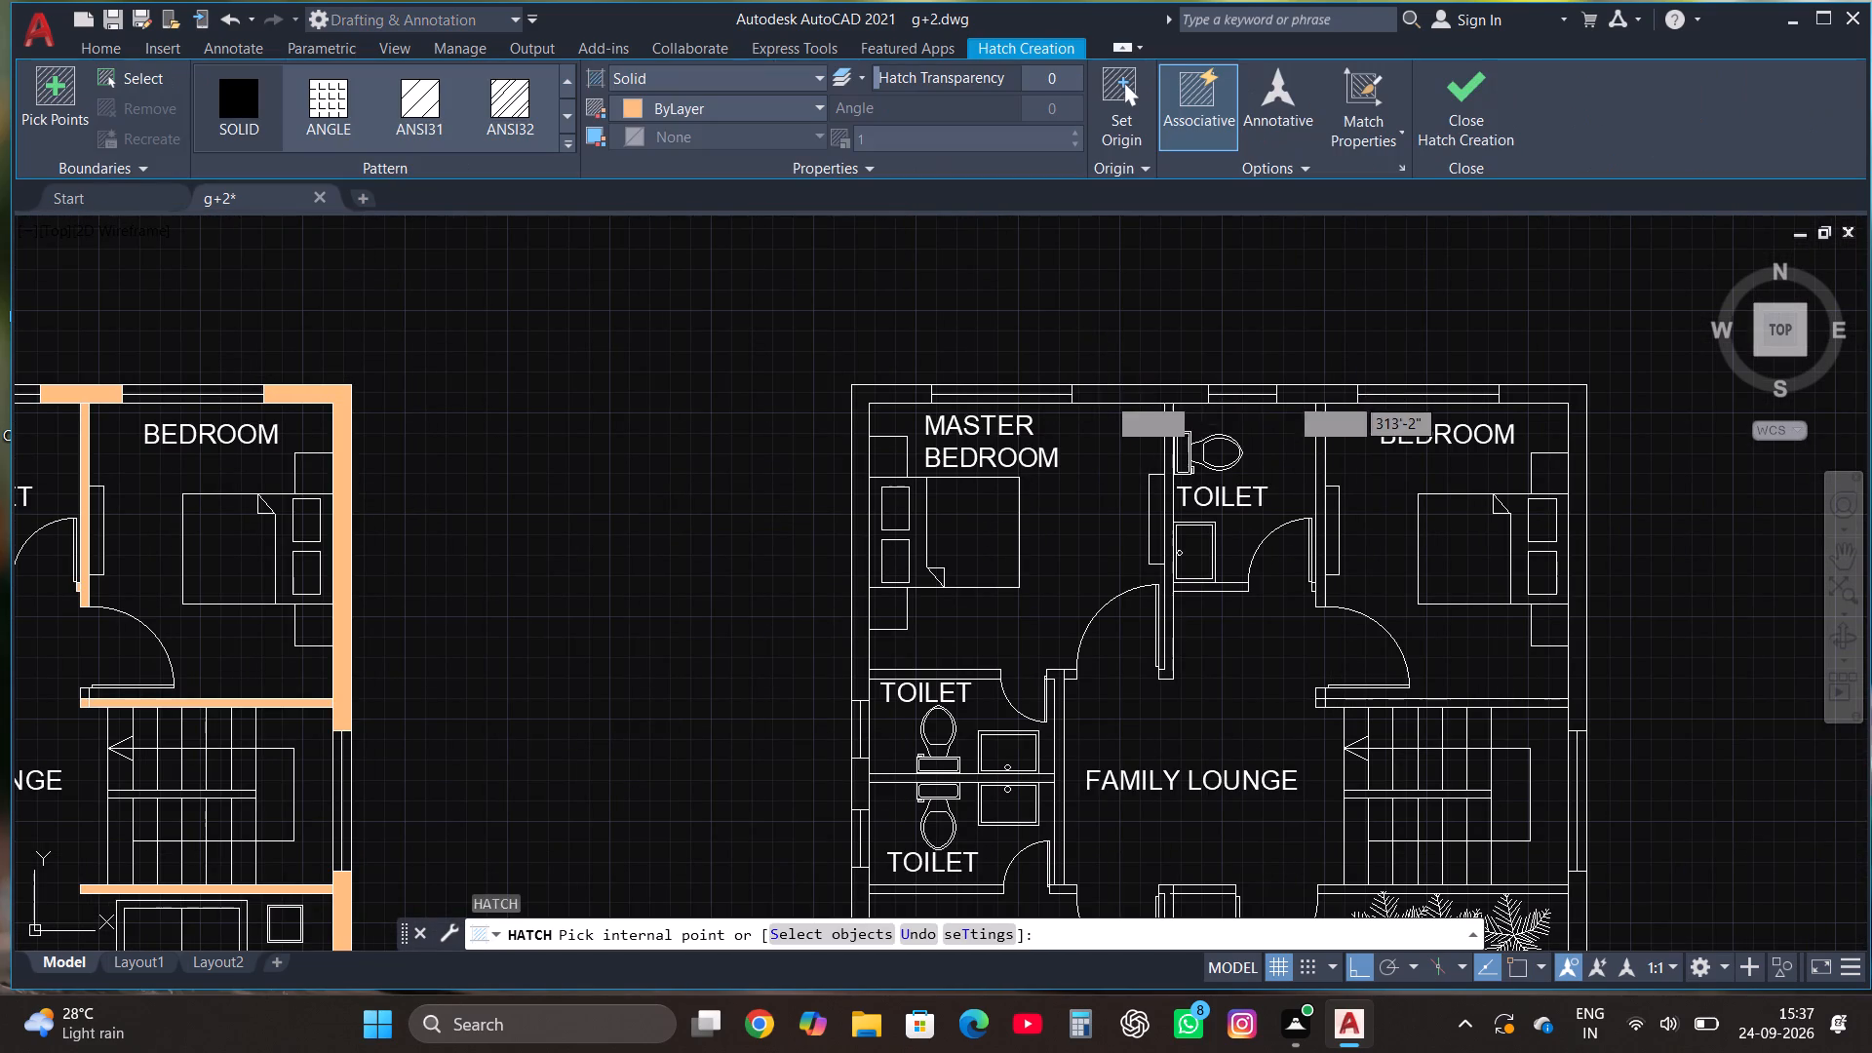
left_click(898, 393)
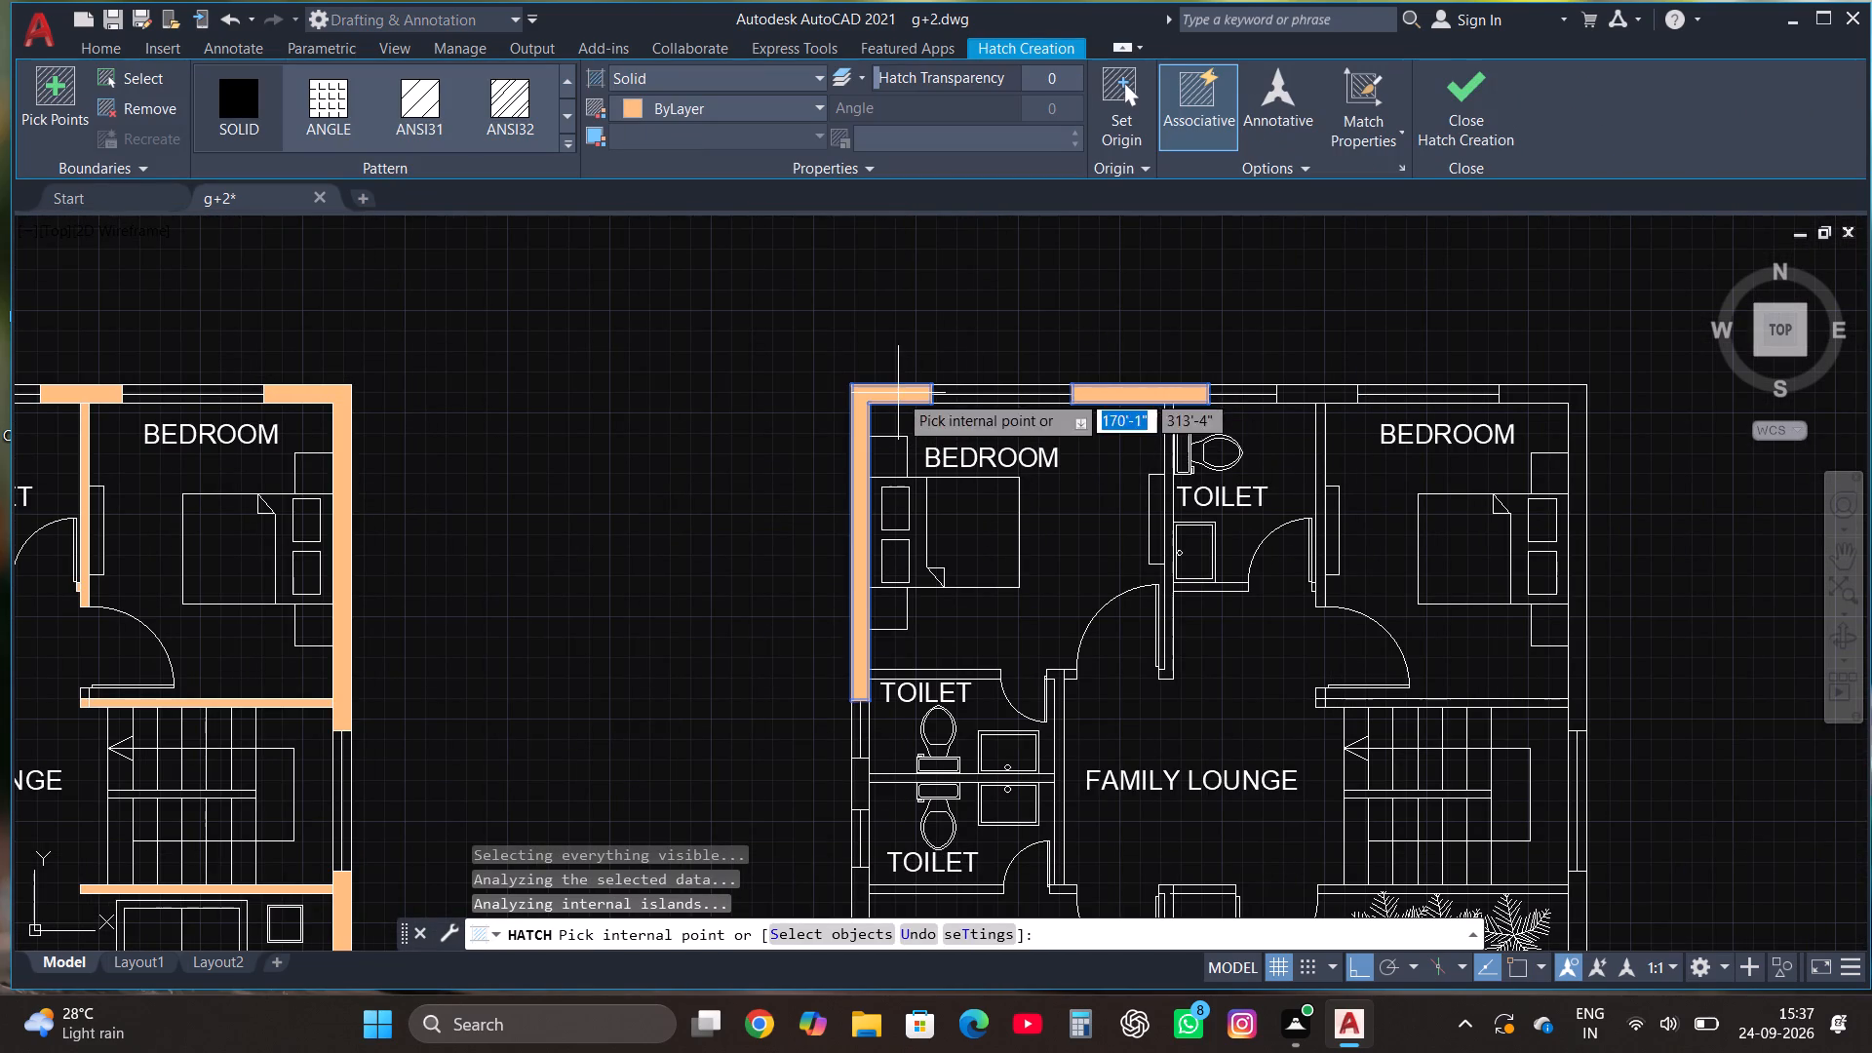
left_click(1317, 394)
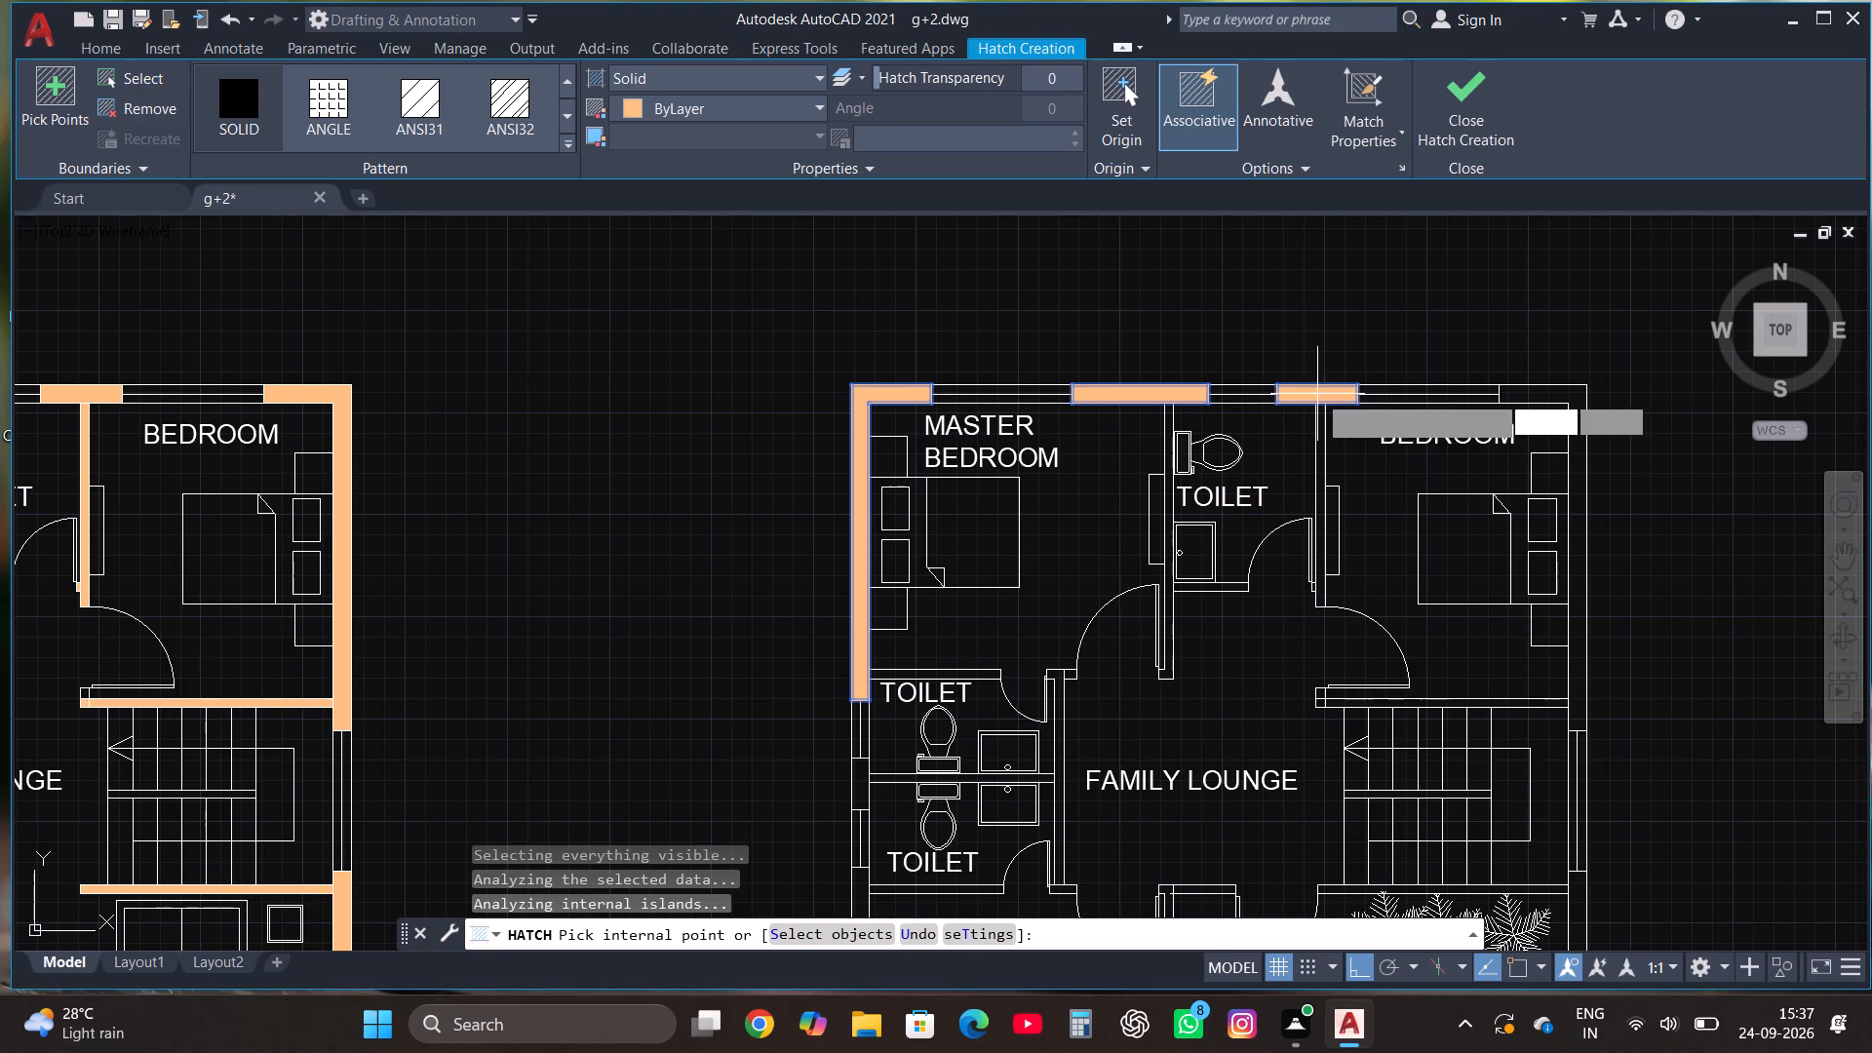
left_click(1520, 396)
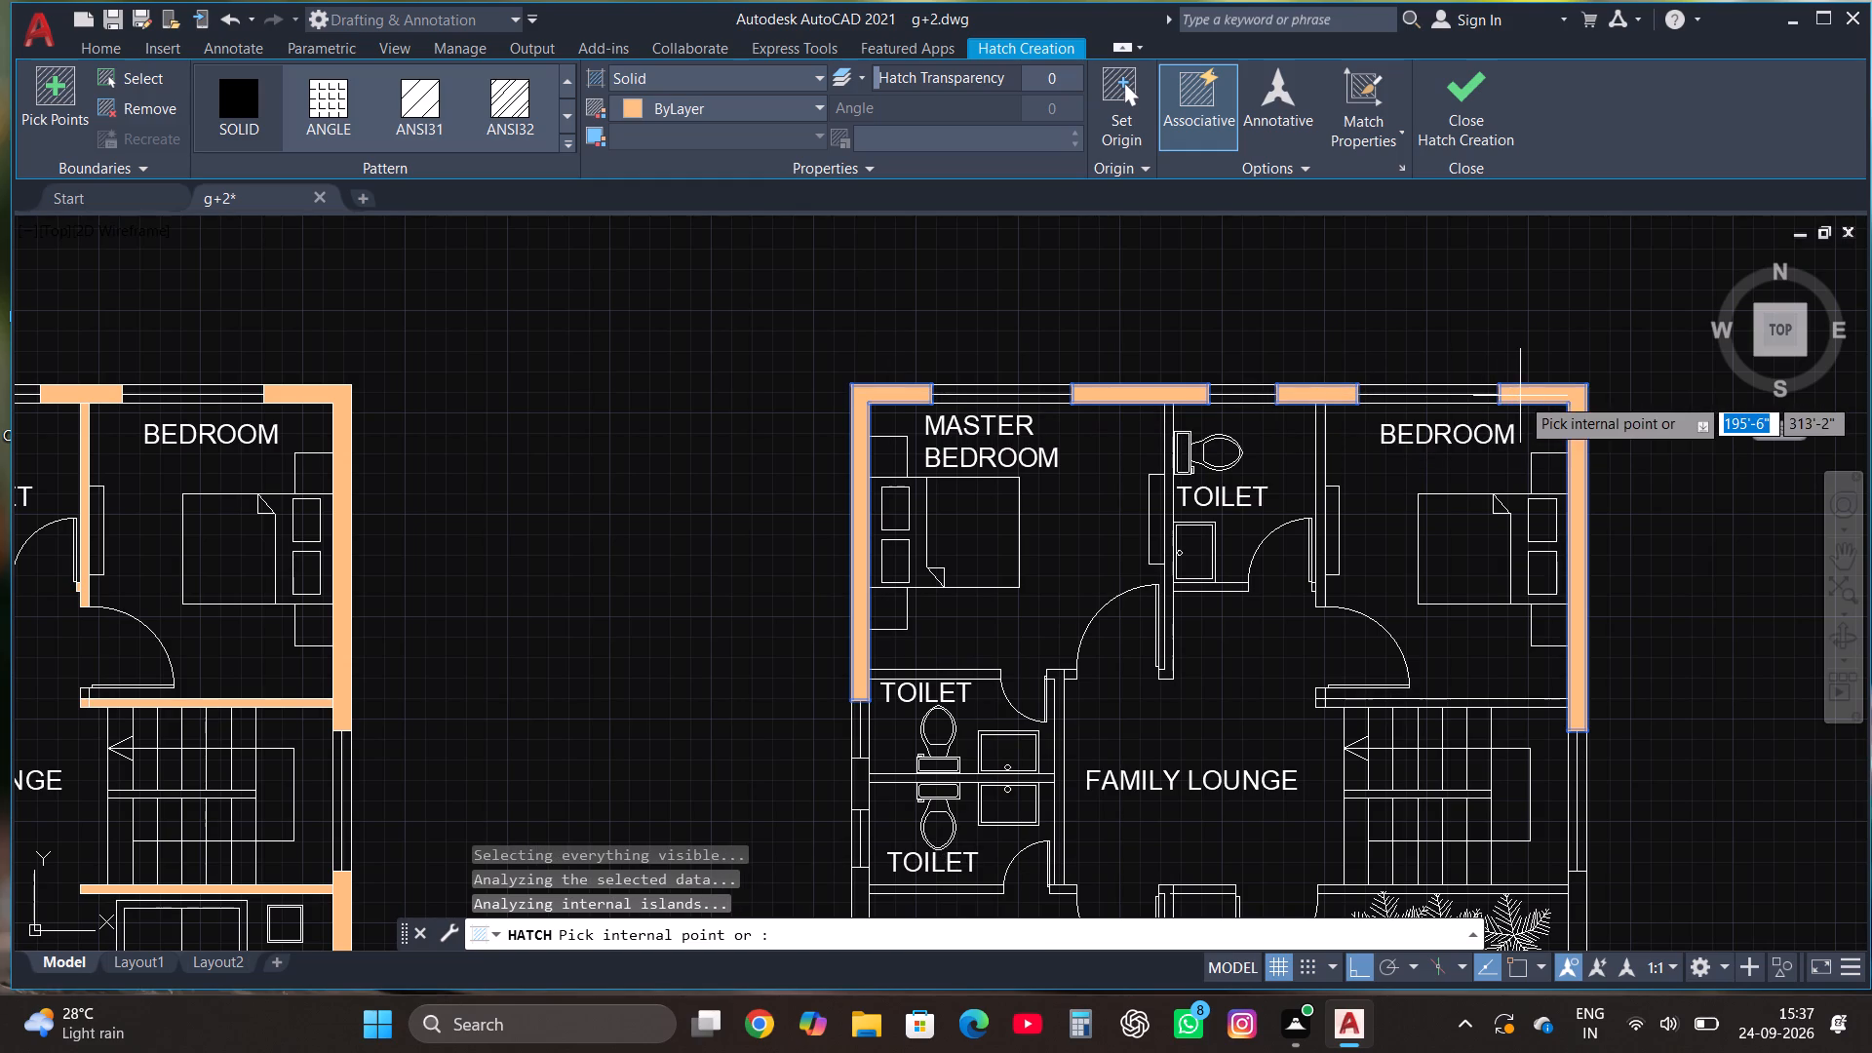
Solid-hatch the wall north of the staircase, including the two small end blocks beside the bedroom door.
scroll(1489, 709, "up", 1)
left_click(1486, 708)
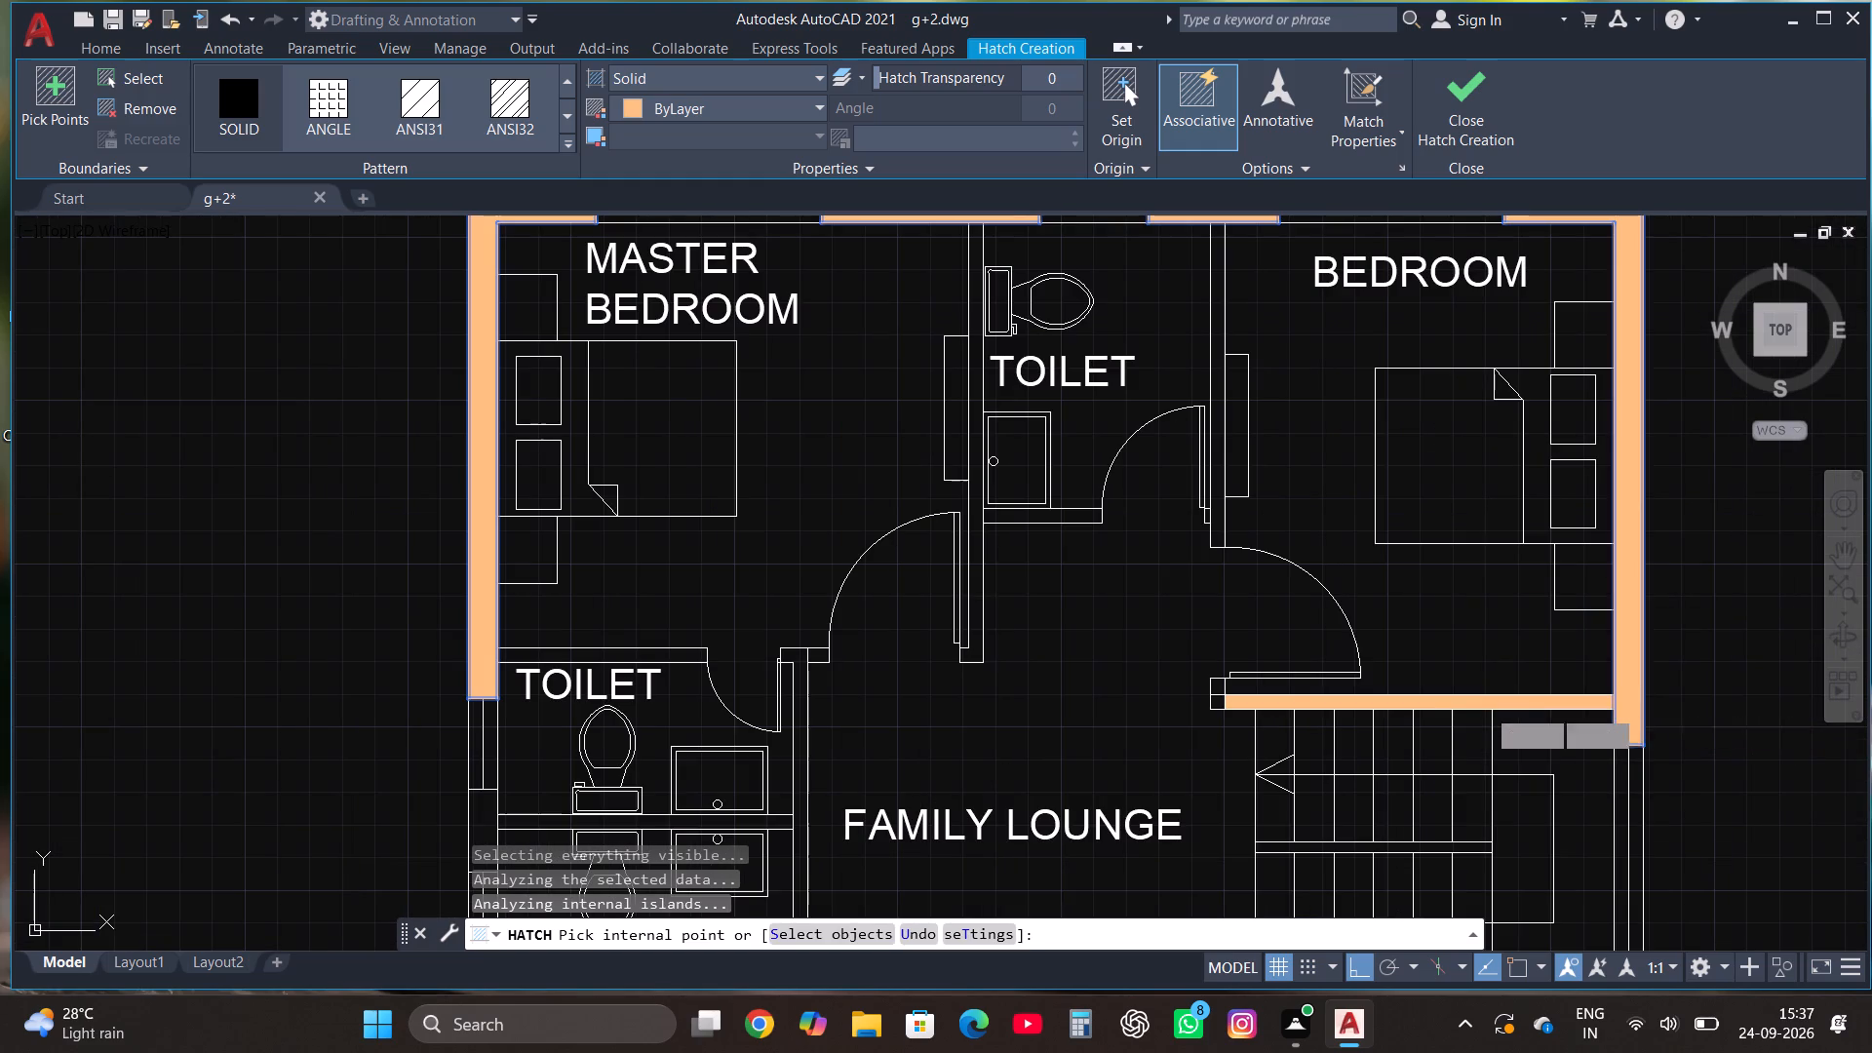
scroll(1289, 722, "up", 2)
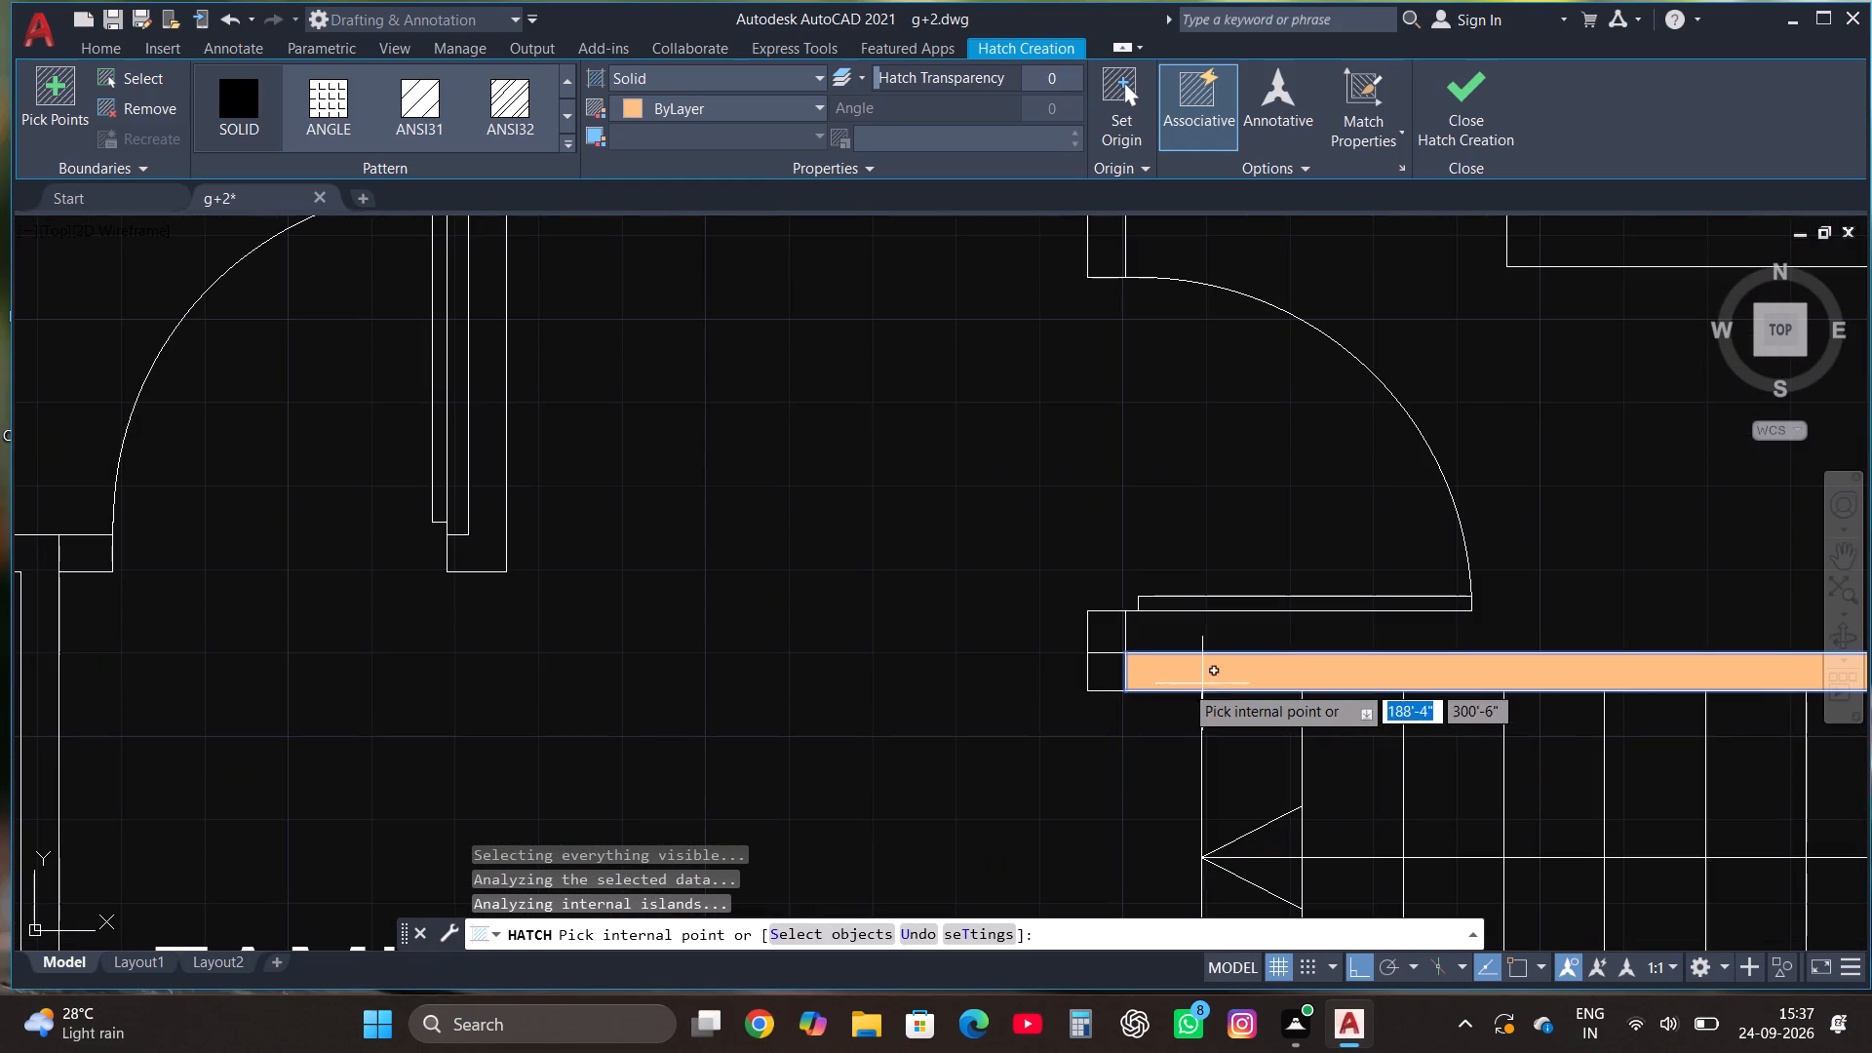
left_click(1111, 668)
left_click(1110, 637)
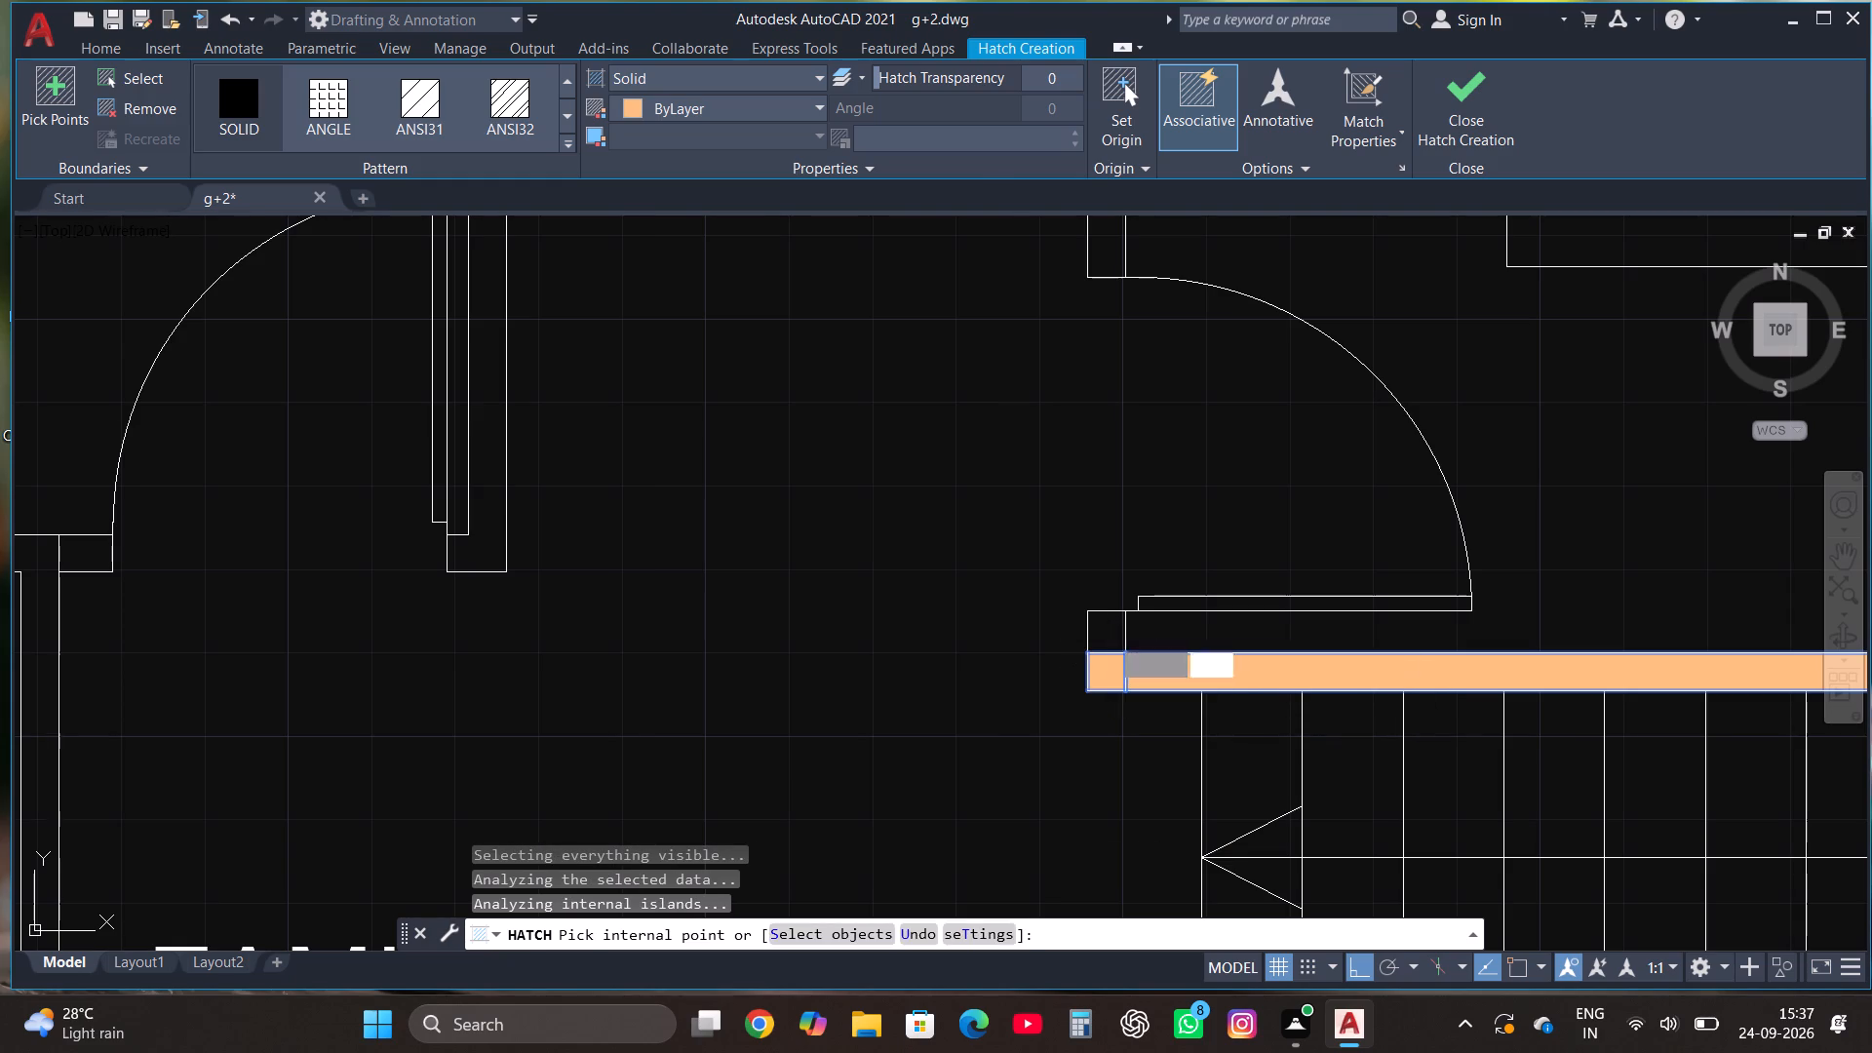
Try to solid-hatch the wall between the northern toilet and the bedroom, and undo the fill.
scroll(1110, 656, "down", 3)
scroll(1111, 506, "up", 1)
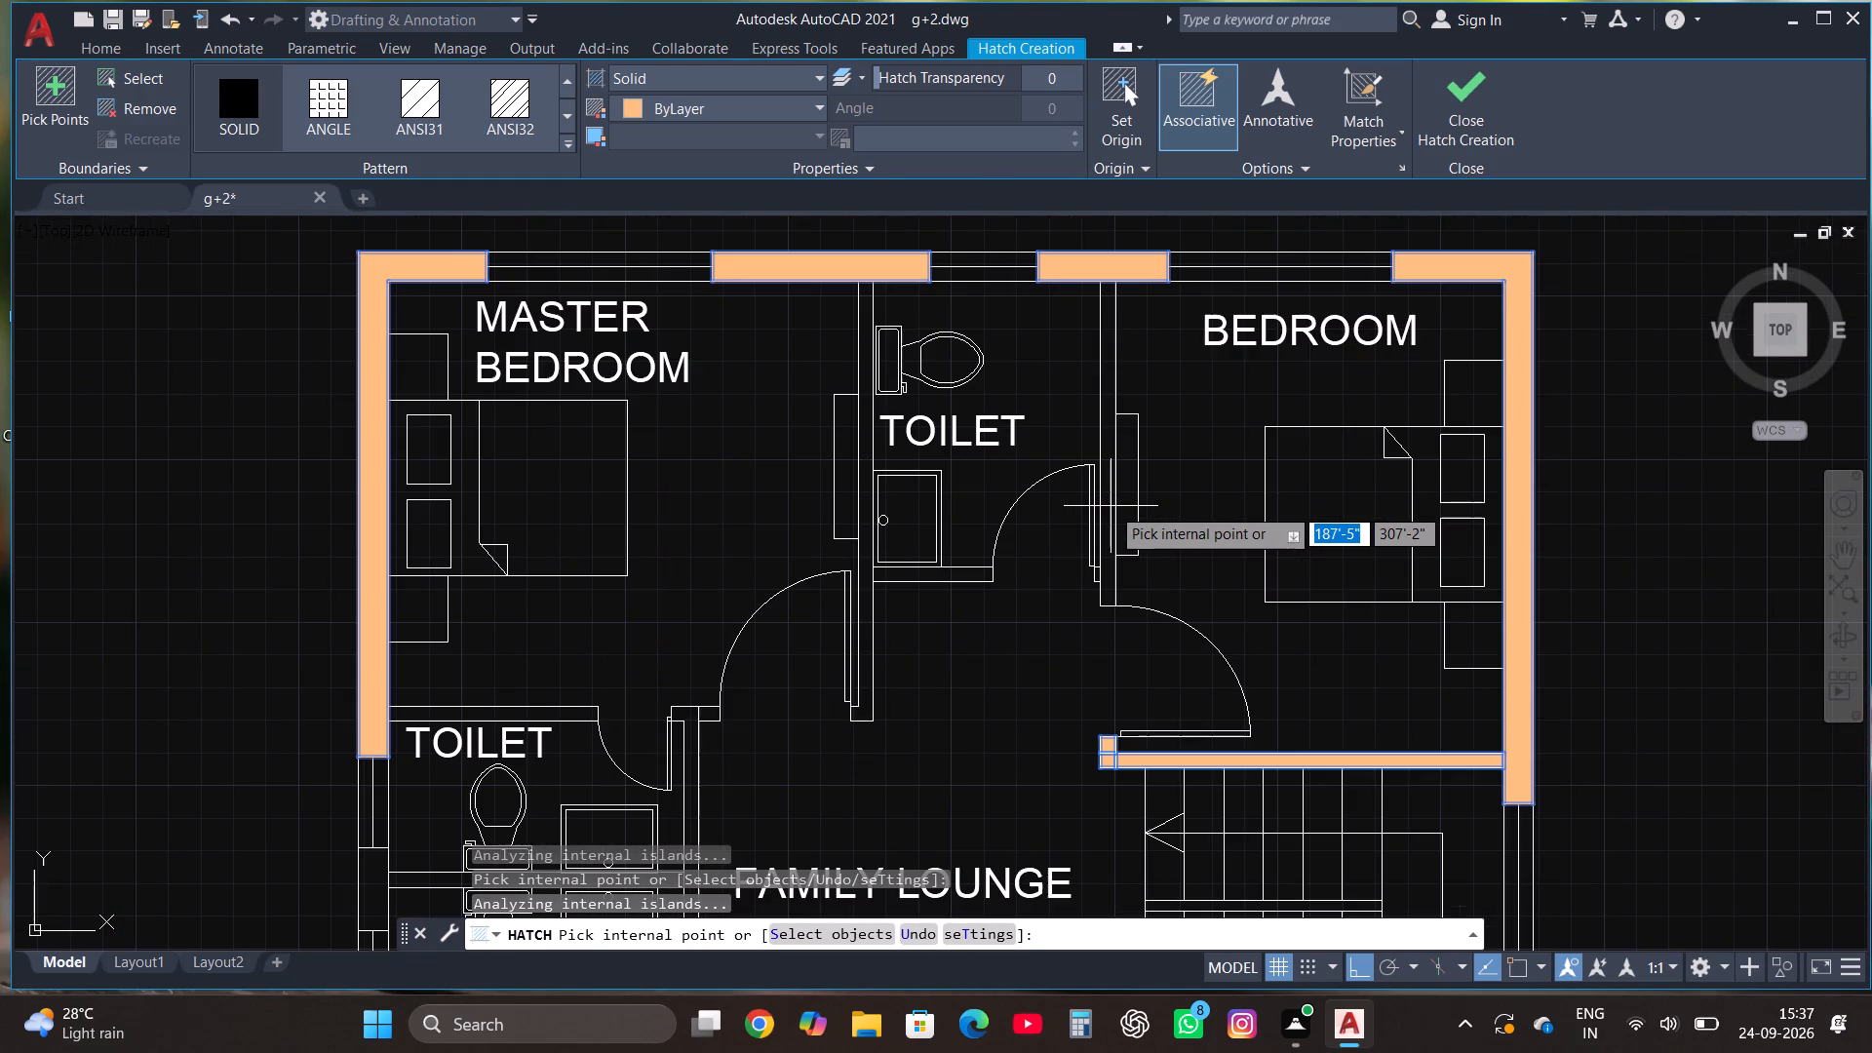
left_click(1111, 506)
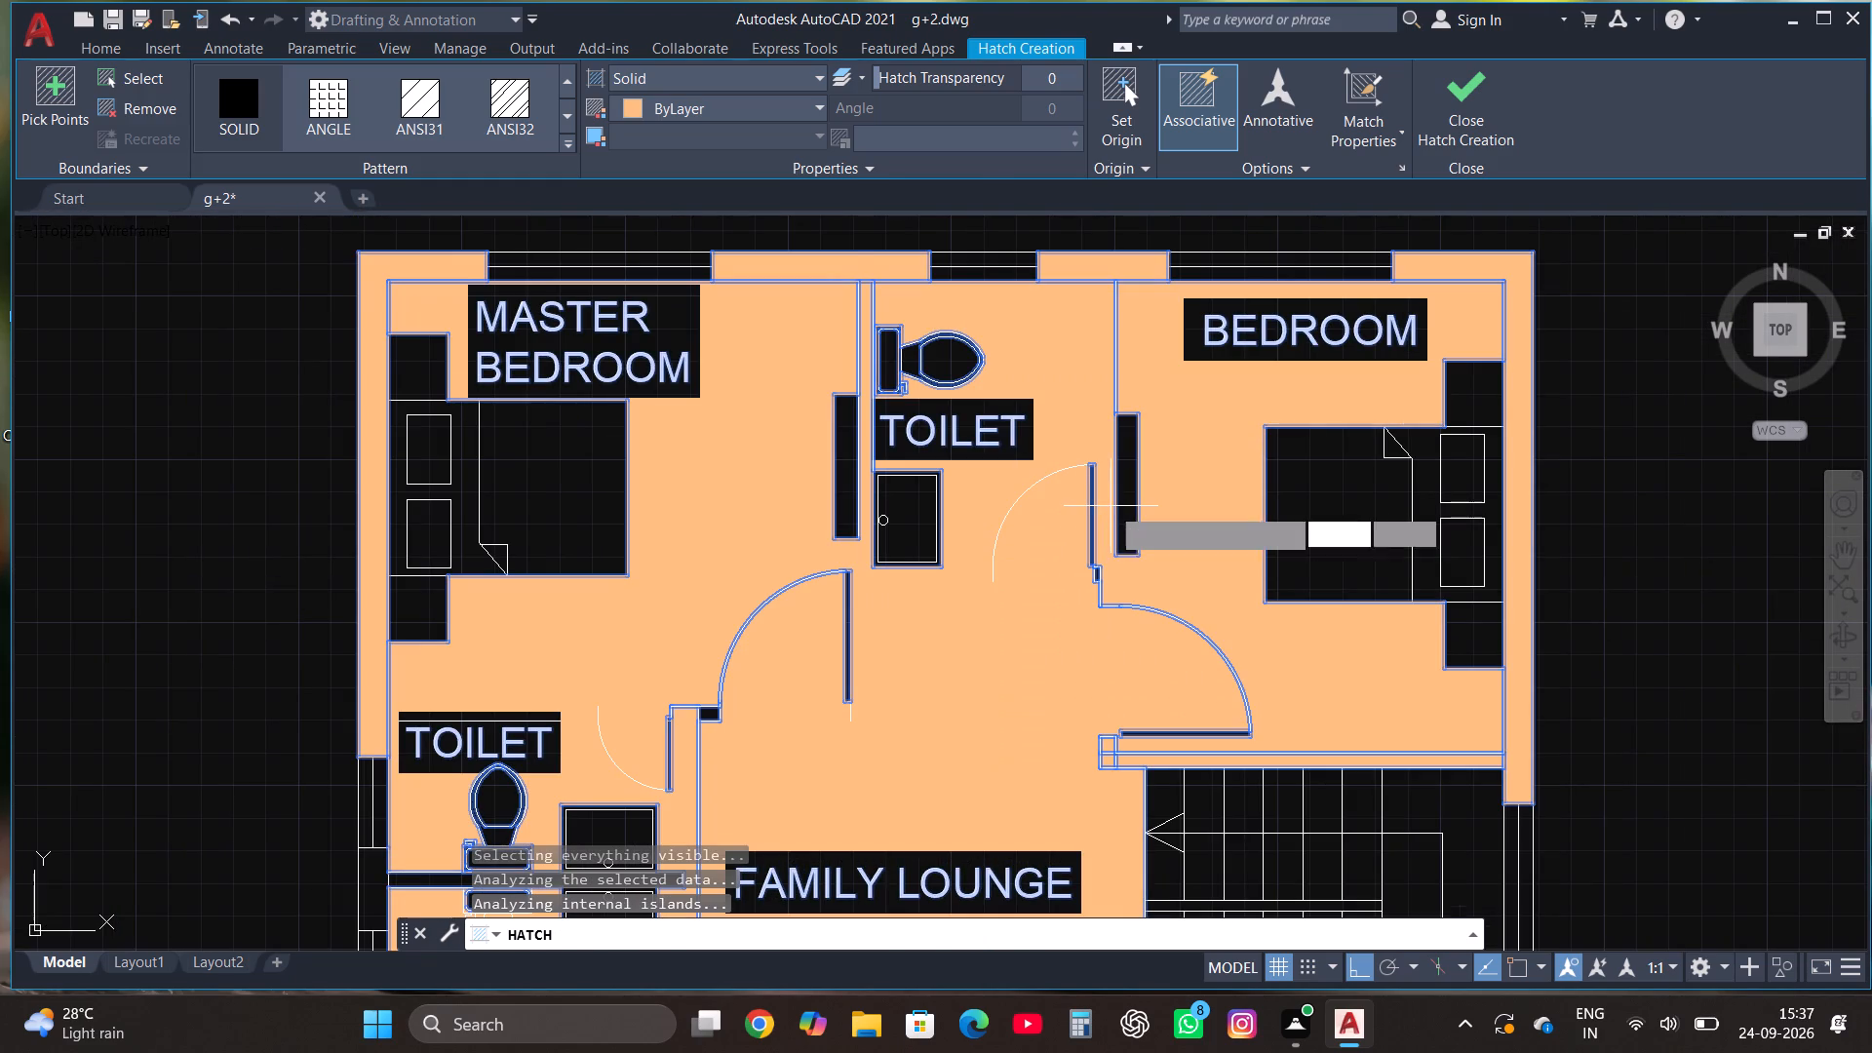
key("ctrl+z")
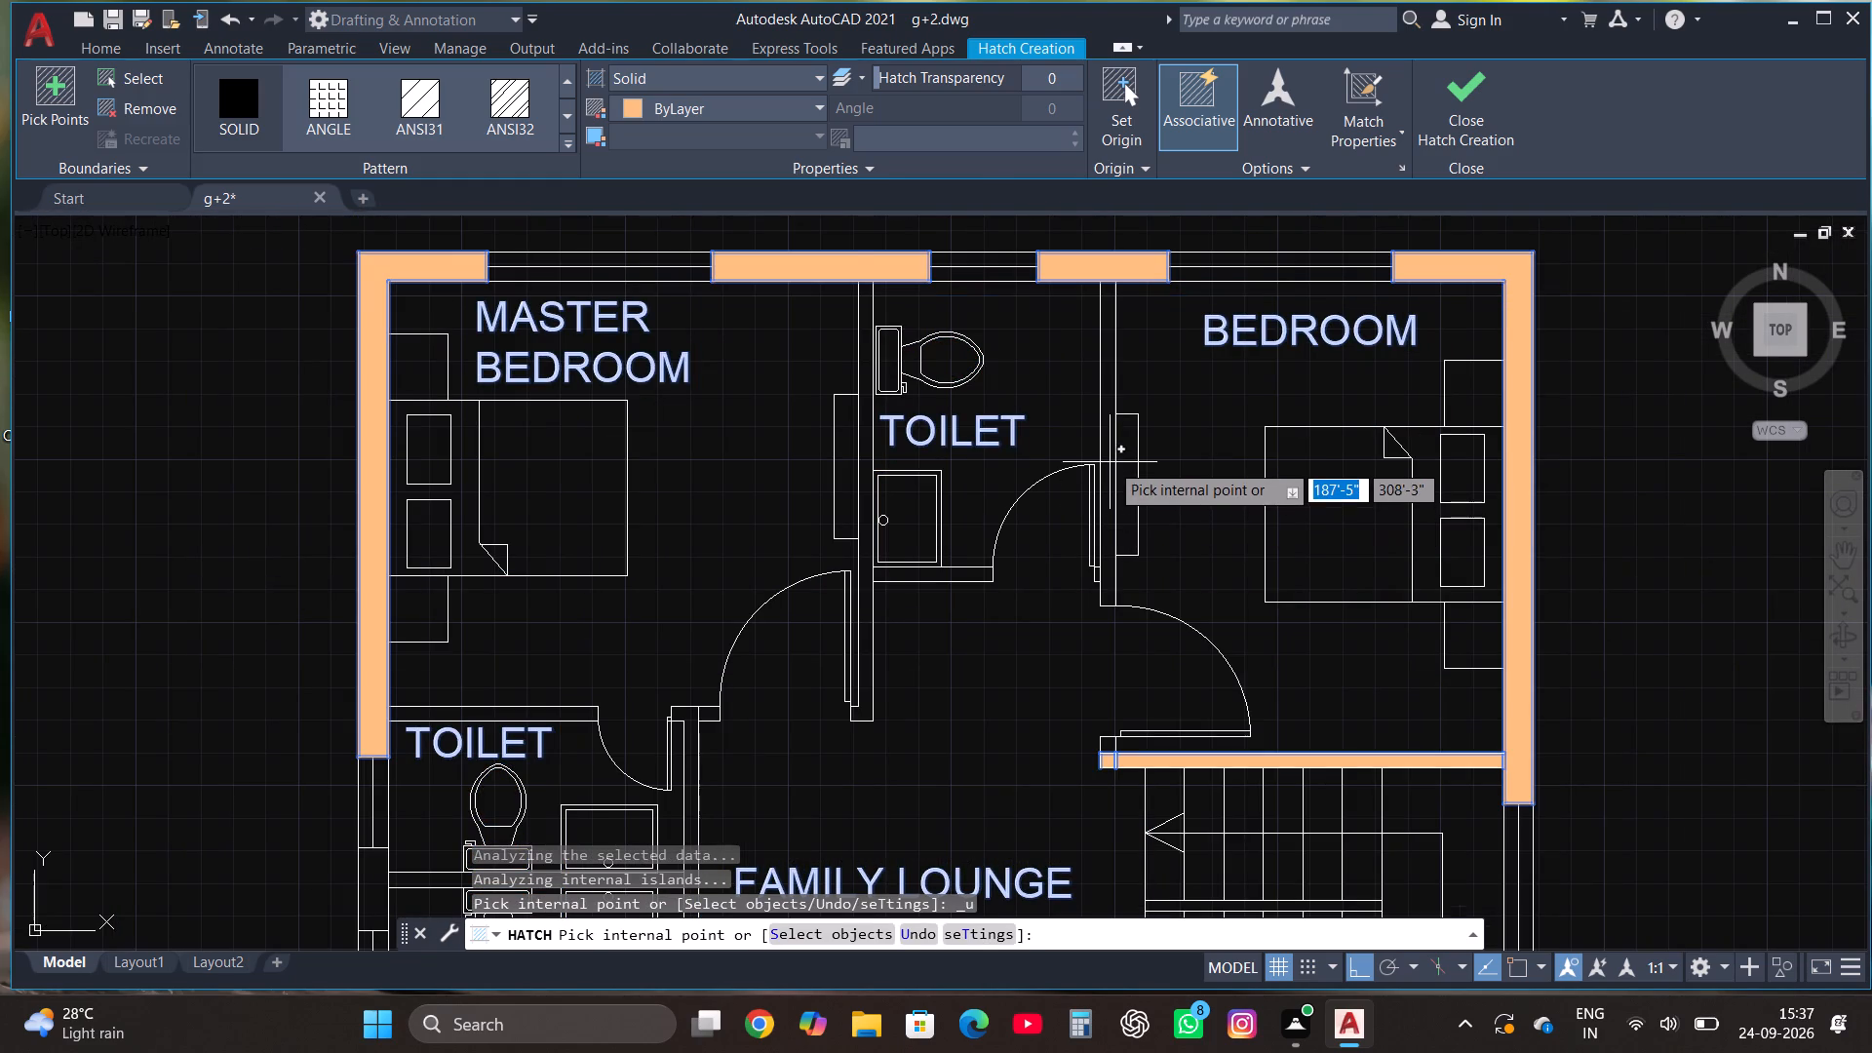
Solid-hatch both side walls of the northern toilet, the small block west of the master bedroom door, and the attached toilet's north wall.
left_click(1109, 511)
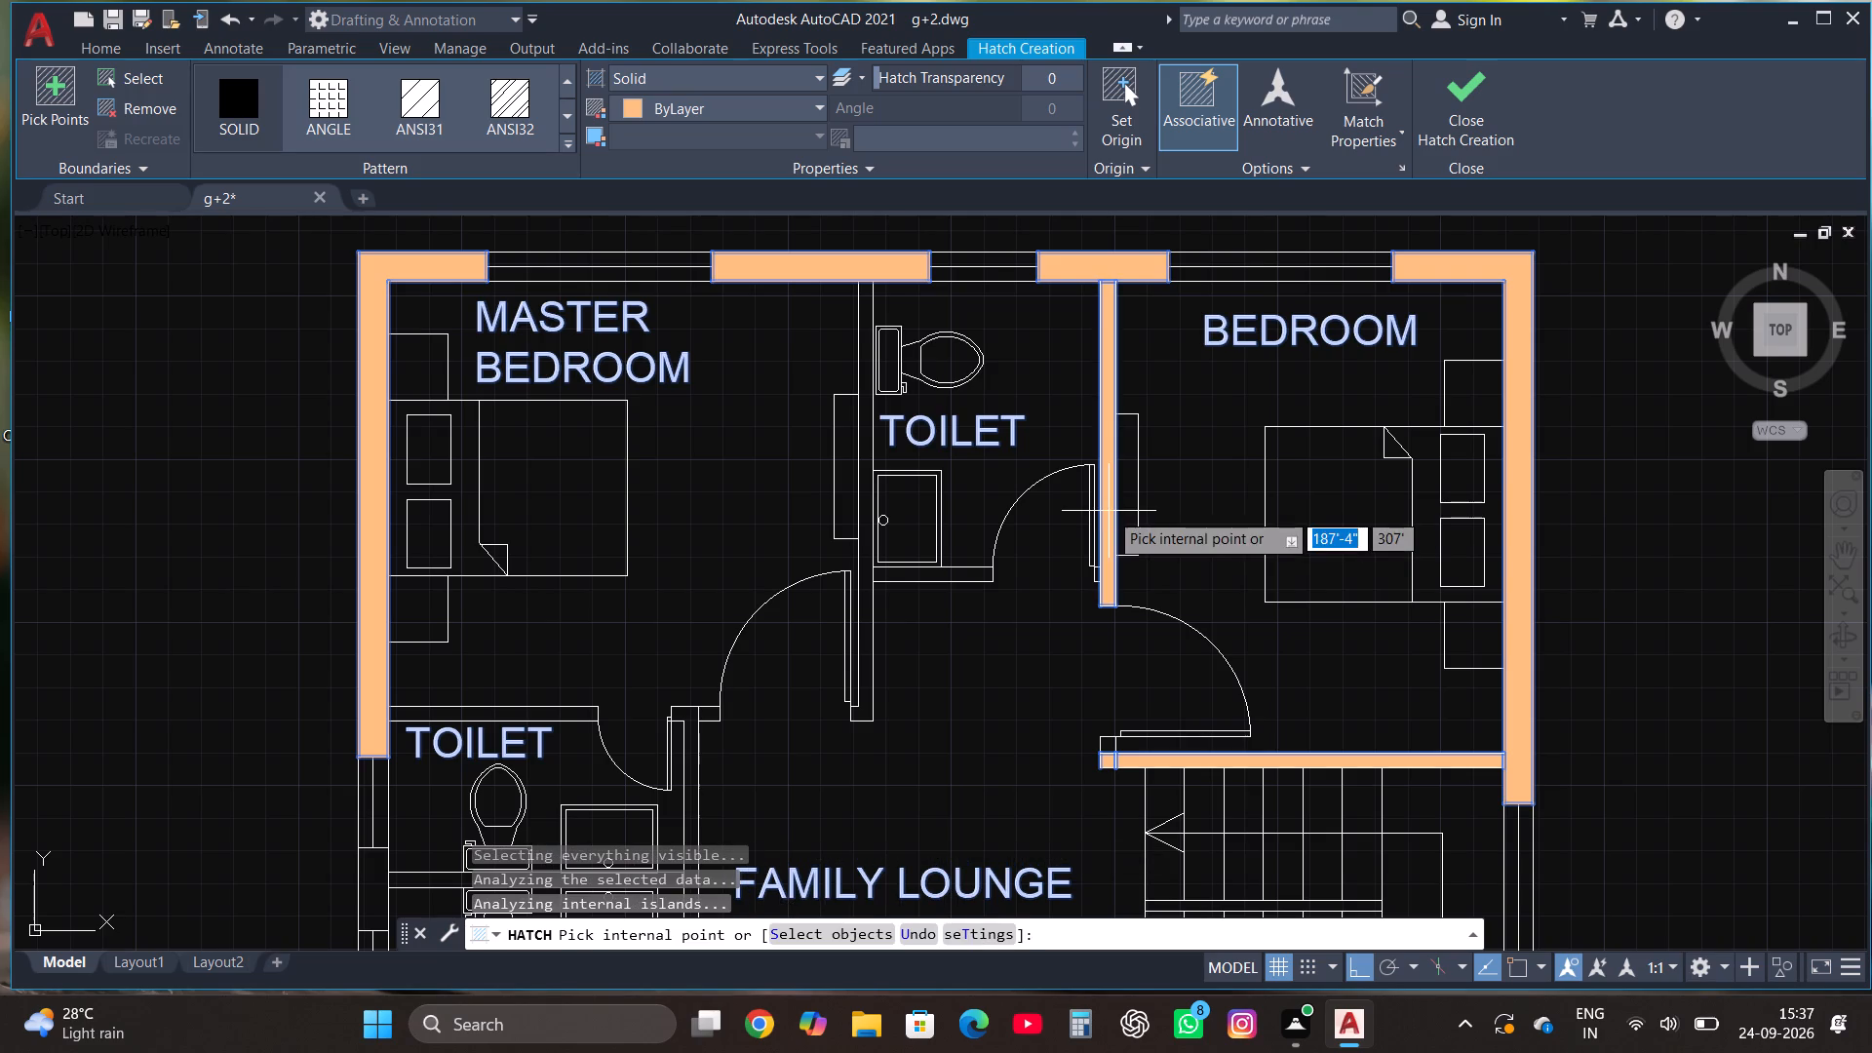
left_click(865, 484)
scroll(686, 708, "up", 2)
left_click(740, 716)
scroll(739, 713, "down", 2)
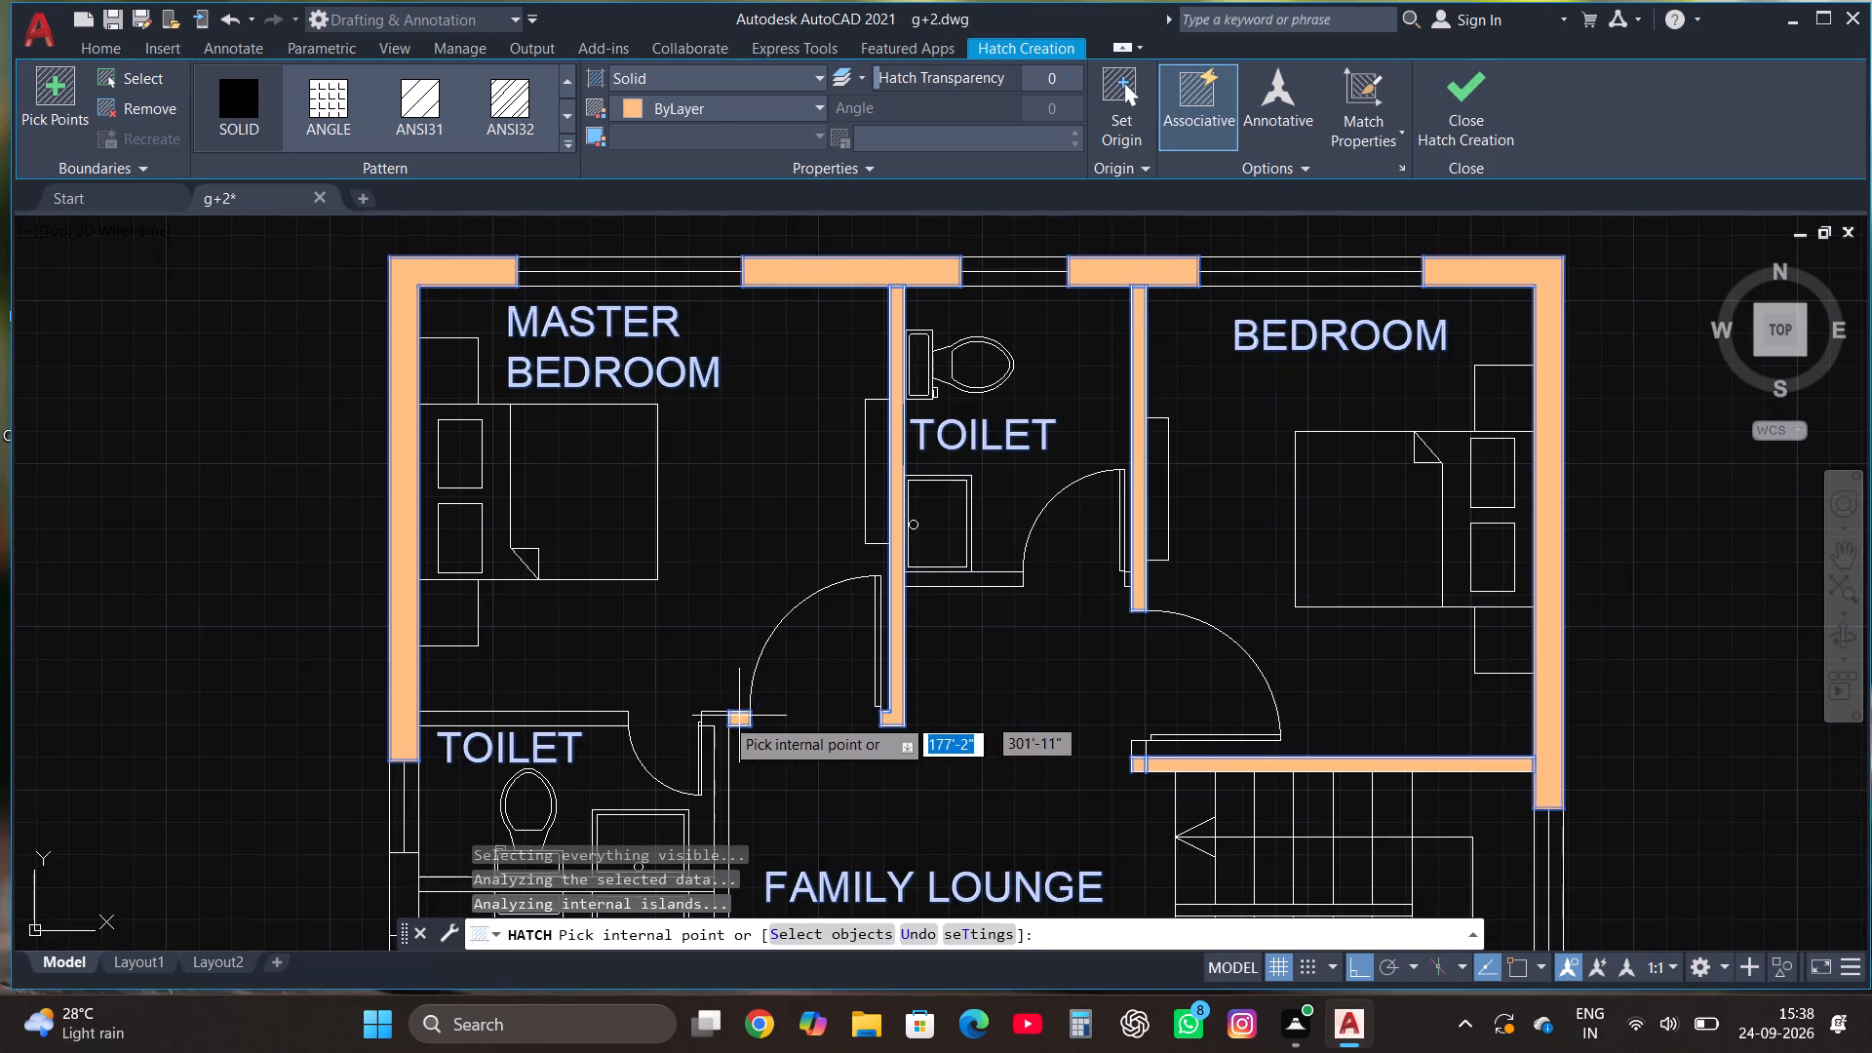
scroll(604, 721, "up", 2)
left_click(603, 720)
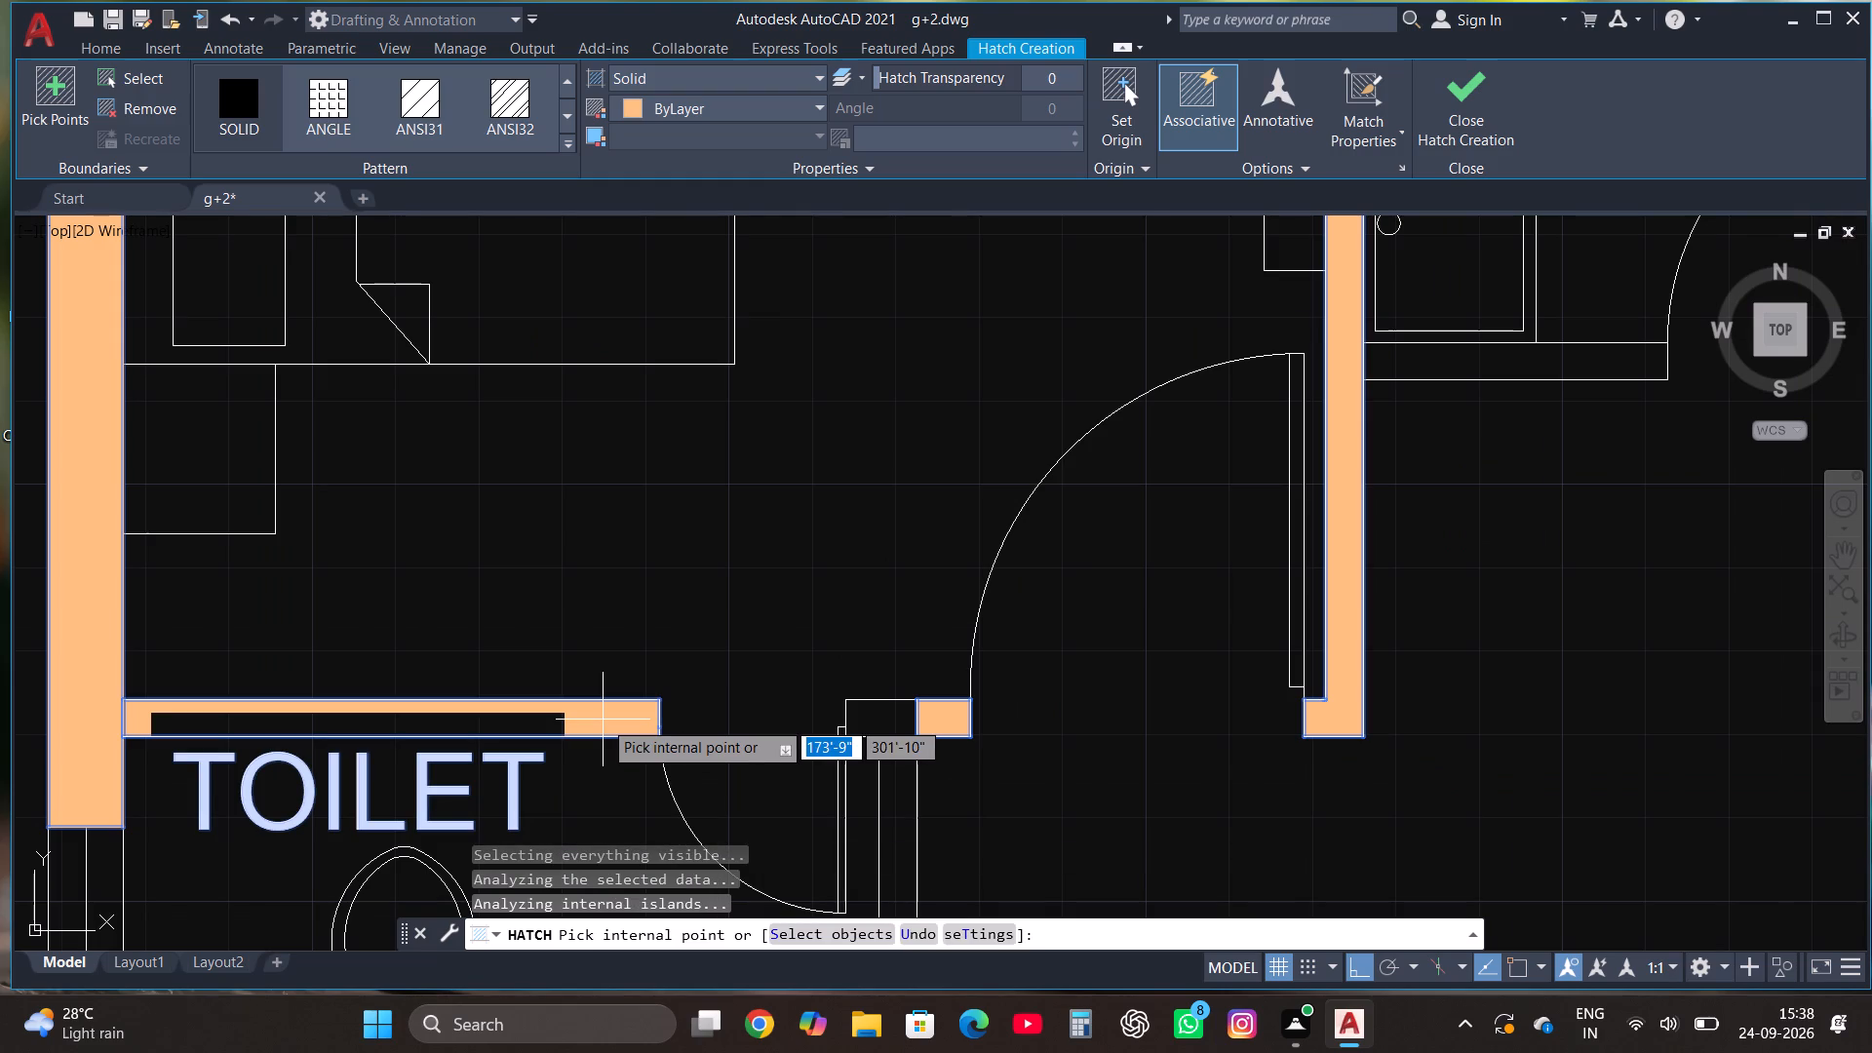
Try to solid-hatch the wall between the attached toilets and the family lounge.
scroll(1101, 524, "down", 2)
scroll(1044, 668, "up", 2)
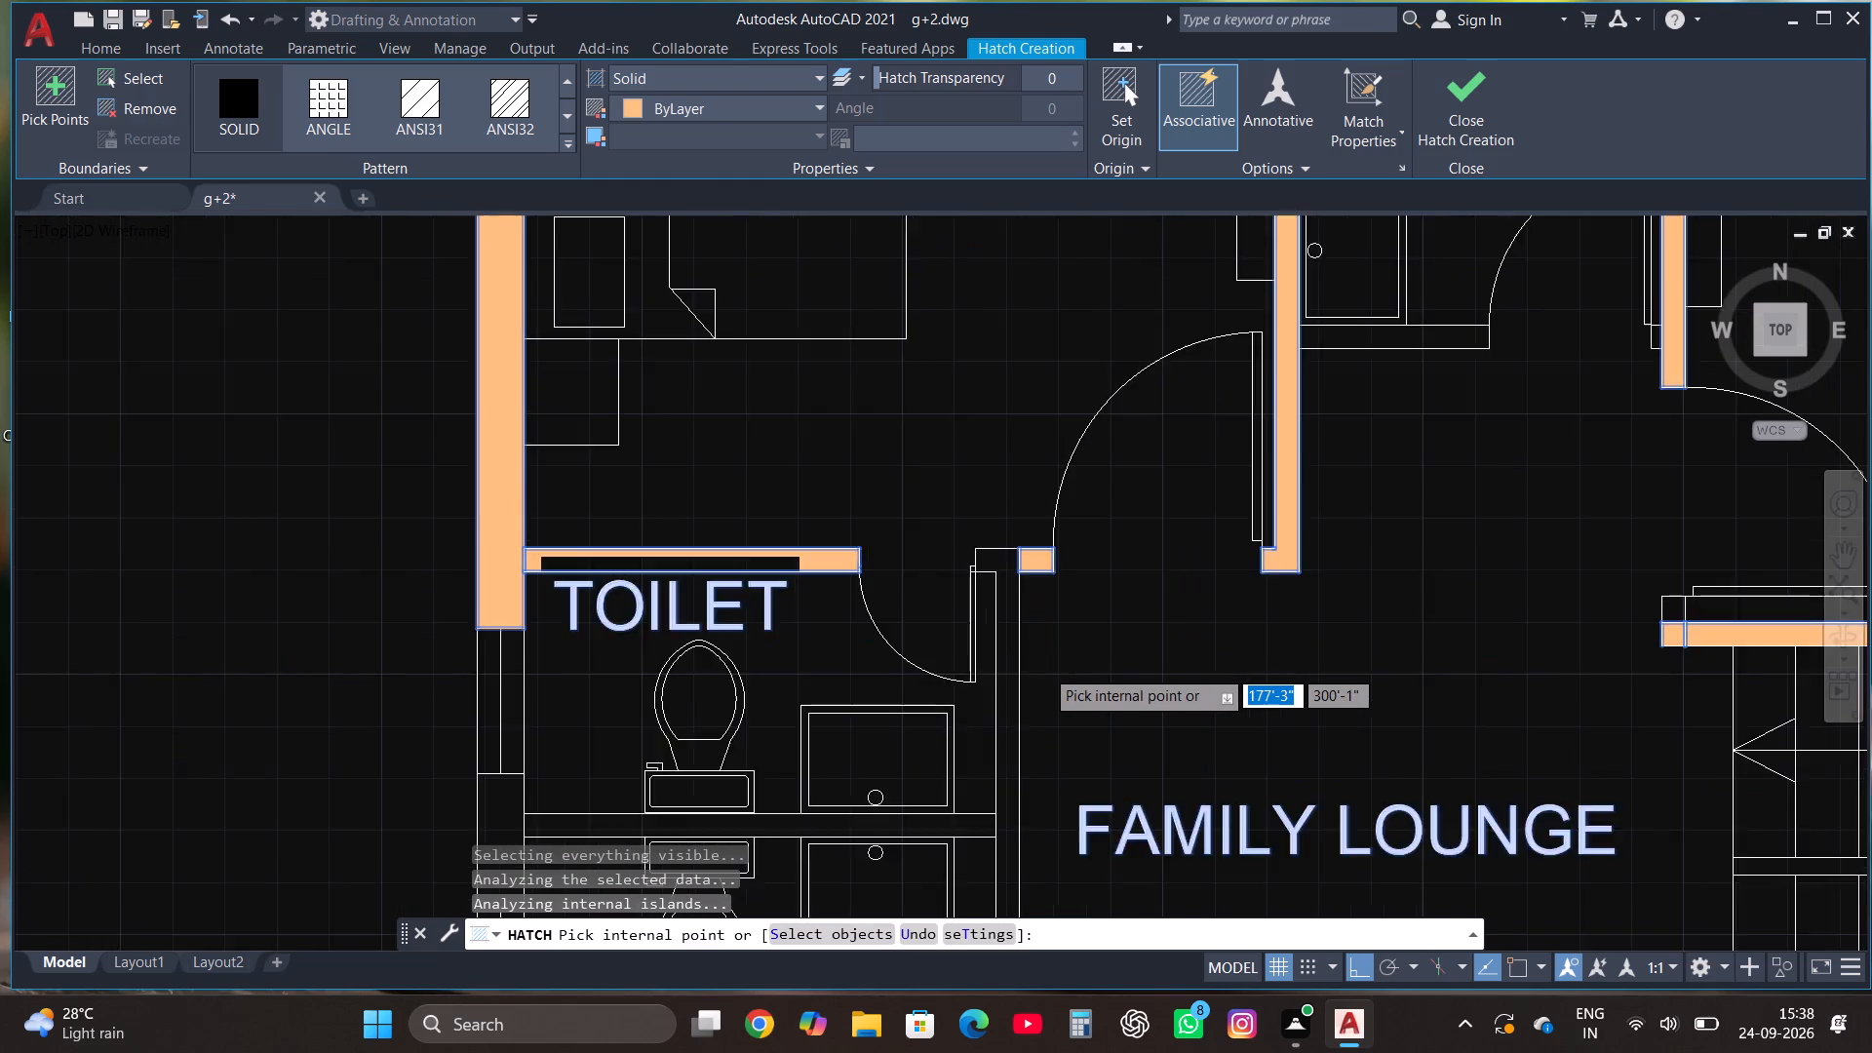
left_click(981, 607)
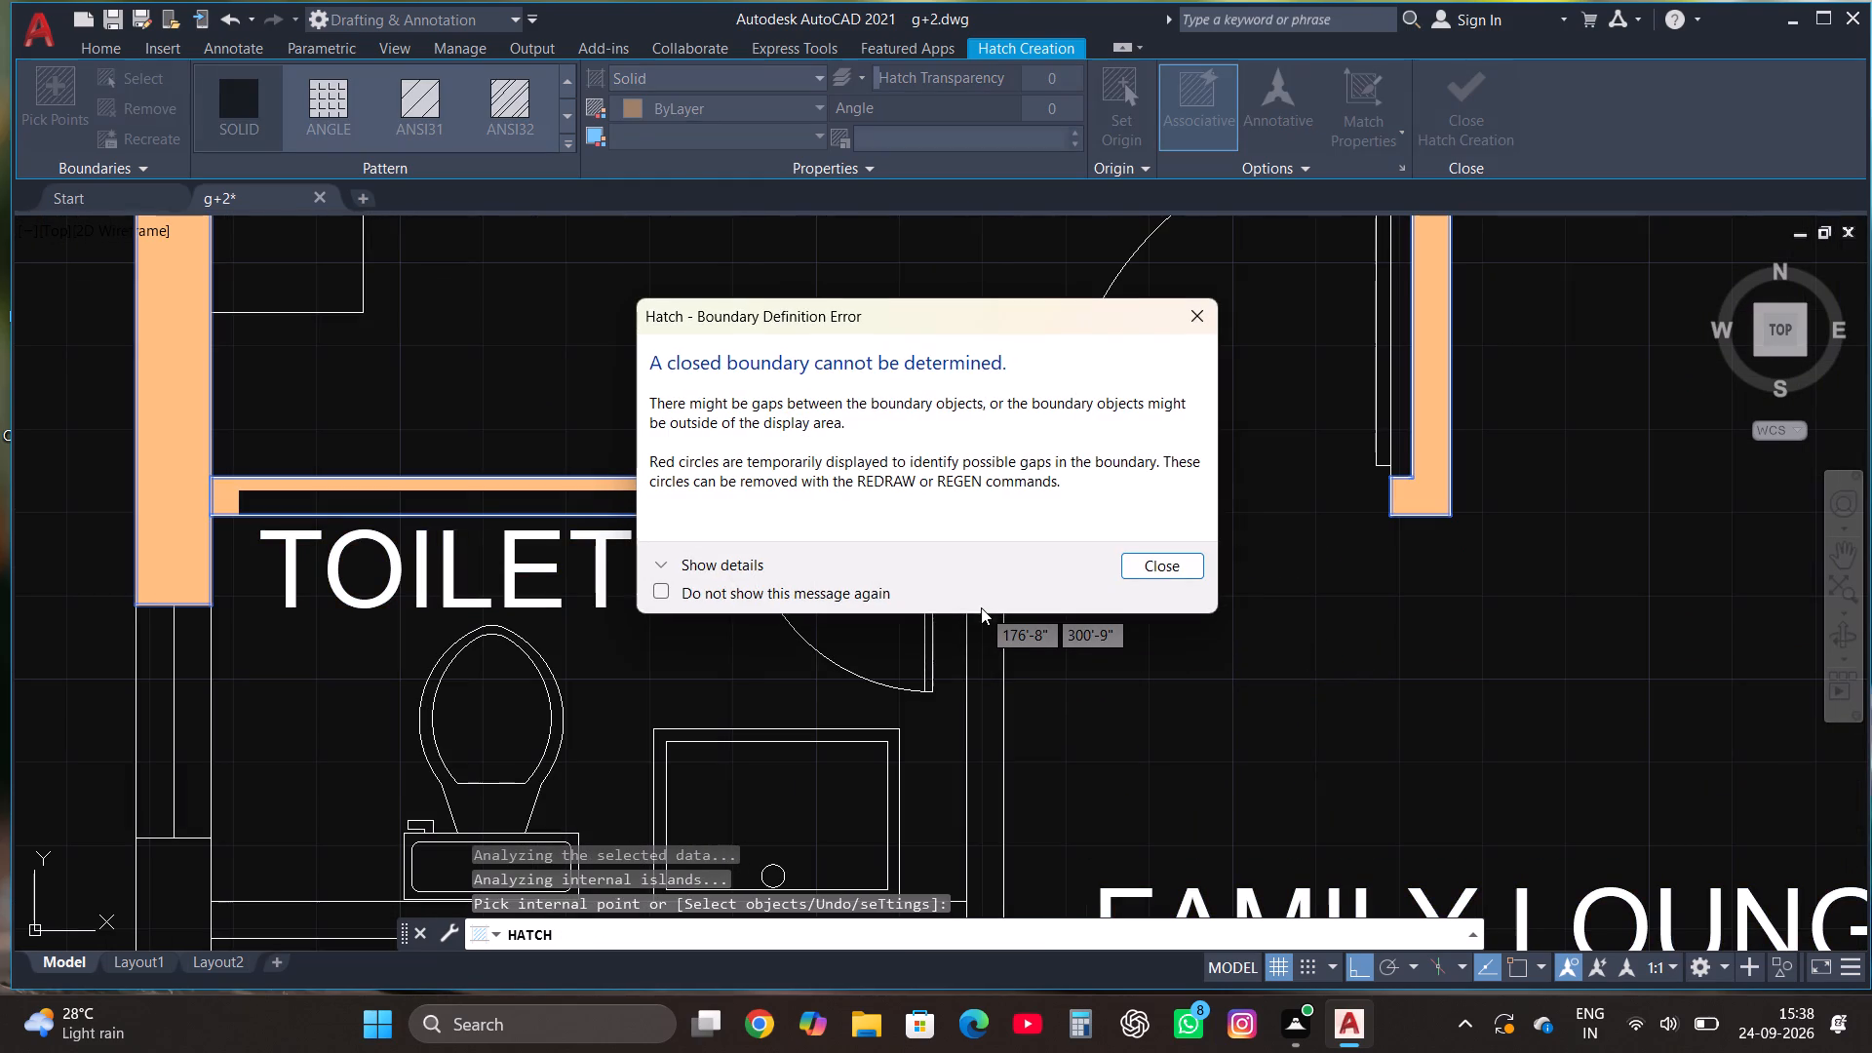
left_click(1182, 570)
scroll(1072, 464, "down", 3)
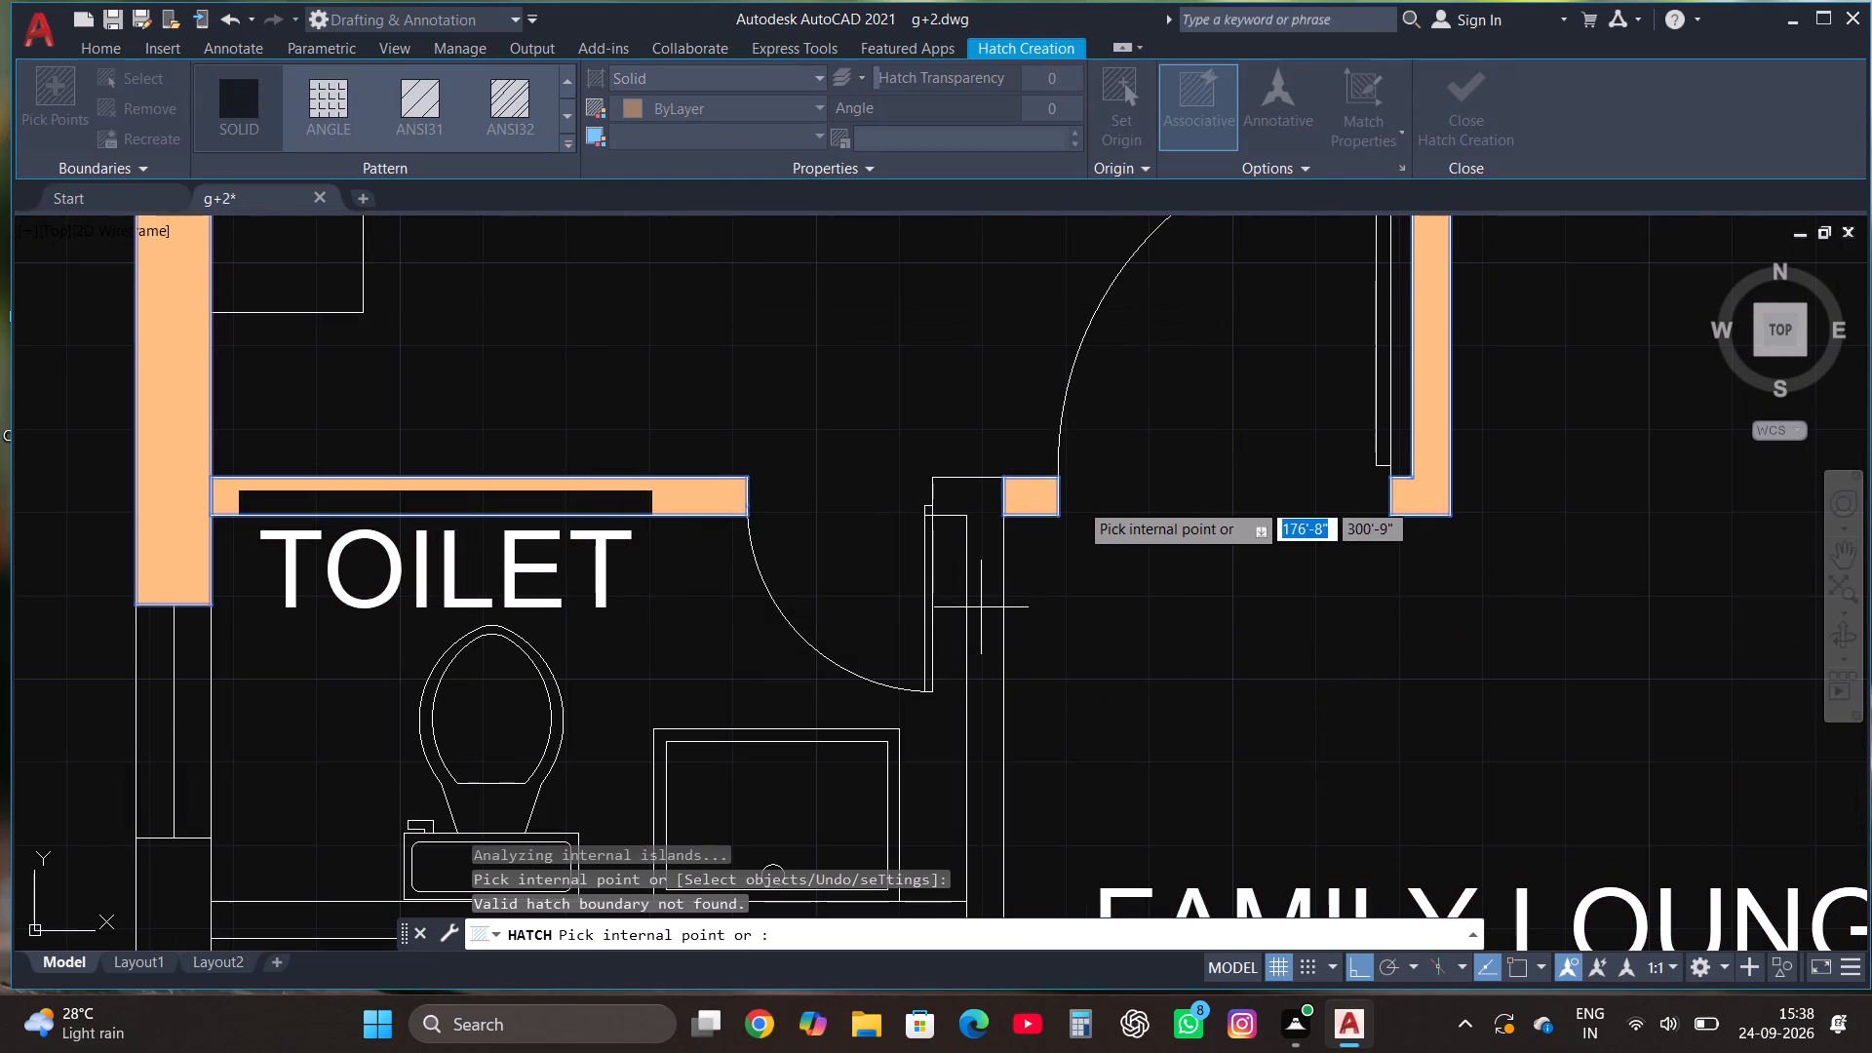
Solid-hatch the small upper end block of the staircase's north wall beside the bedroom door again.
scroll(1065, 511, "down", 2)
scroll(974, 625, "up", 1)
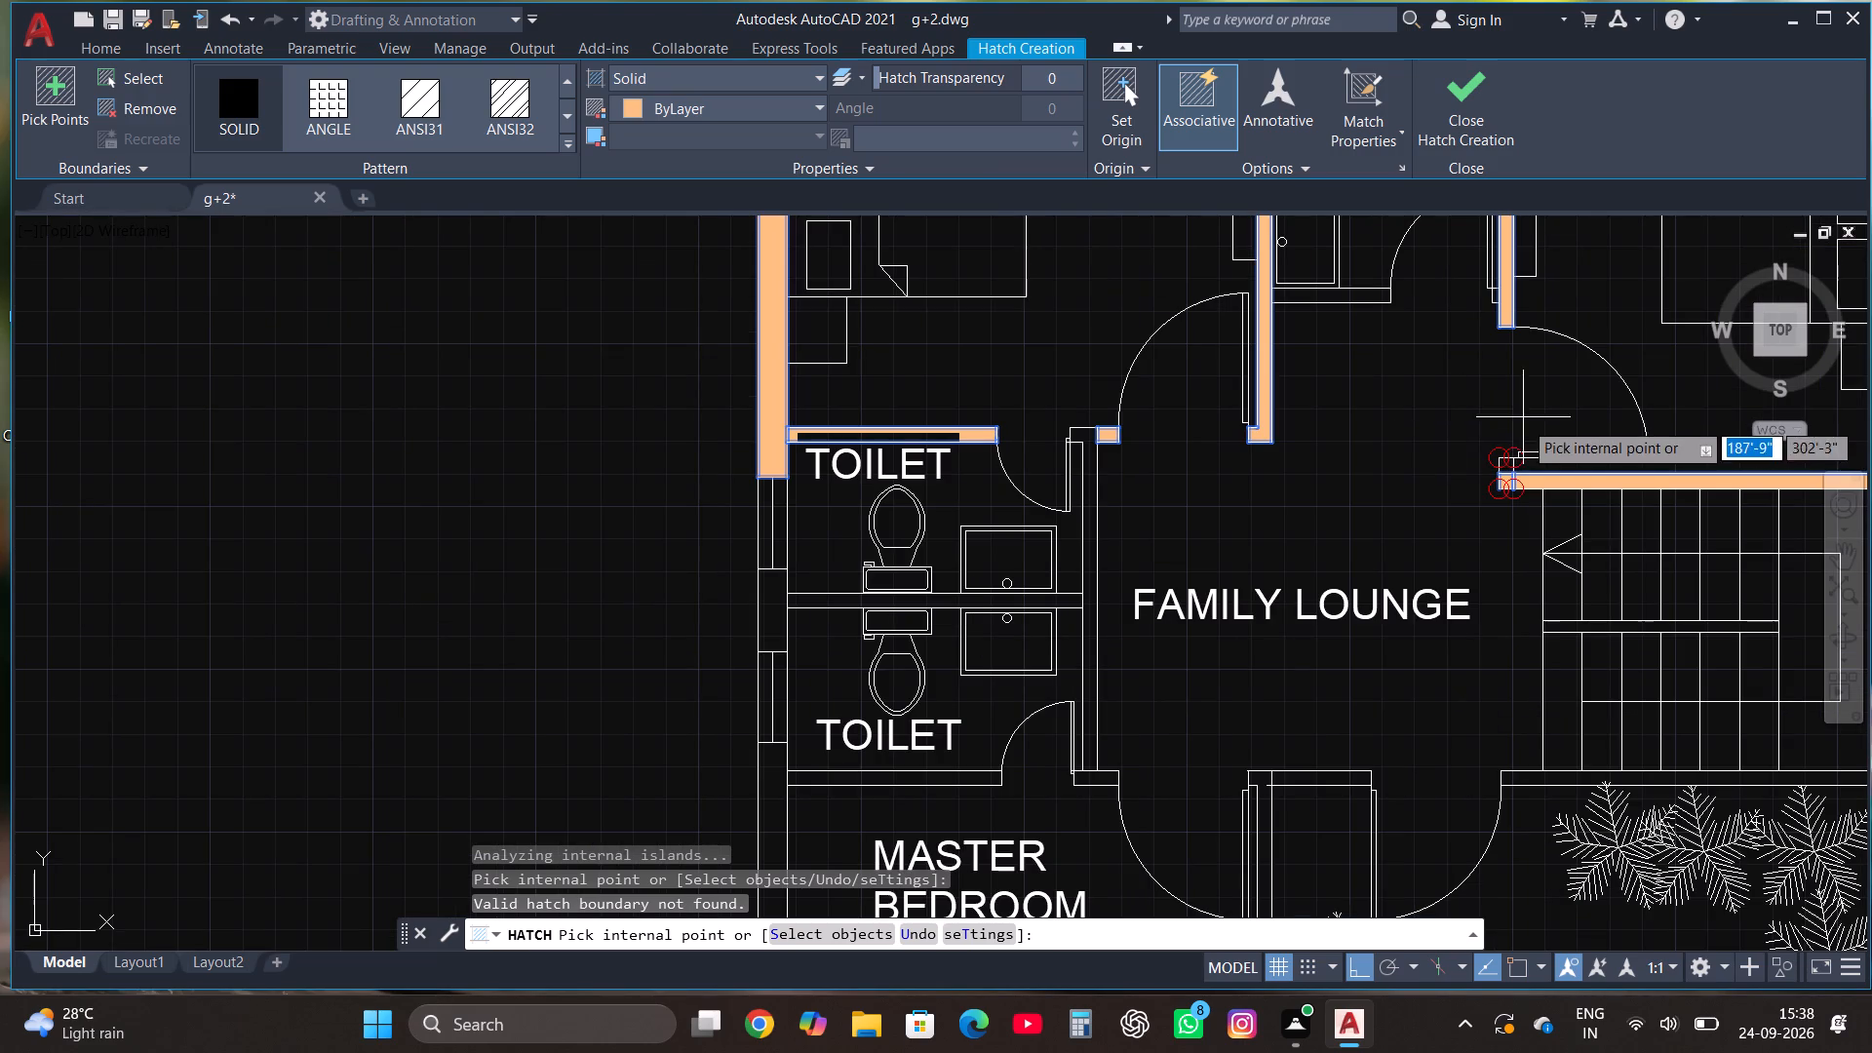
scroll(1513, 478, "up", 2)
left_click(1498, 442)
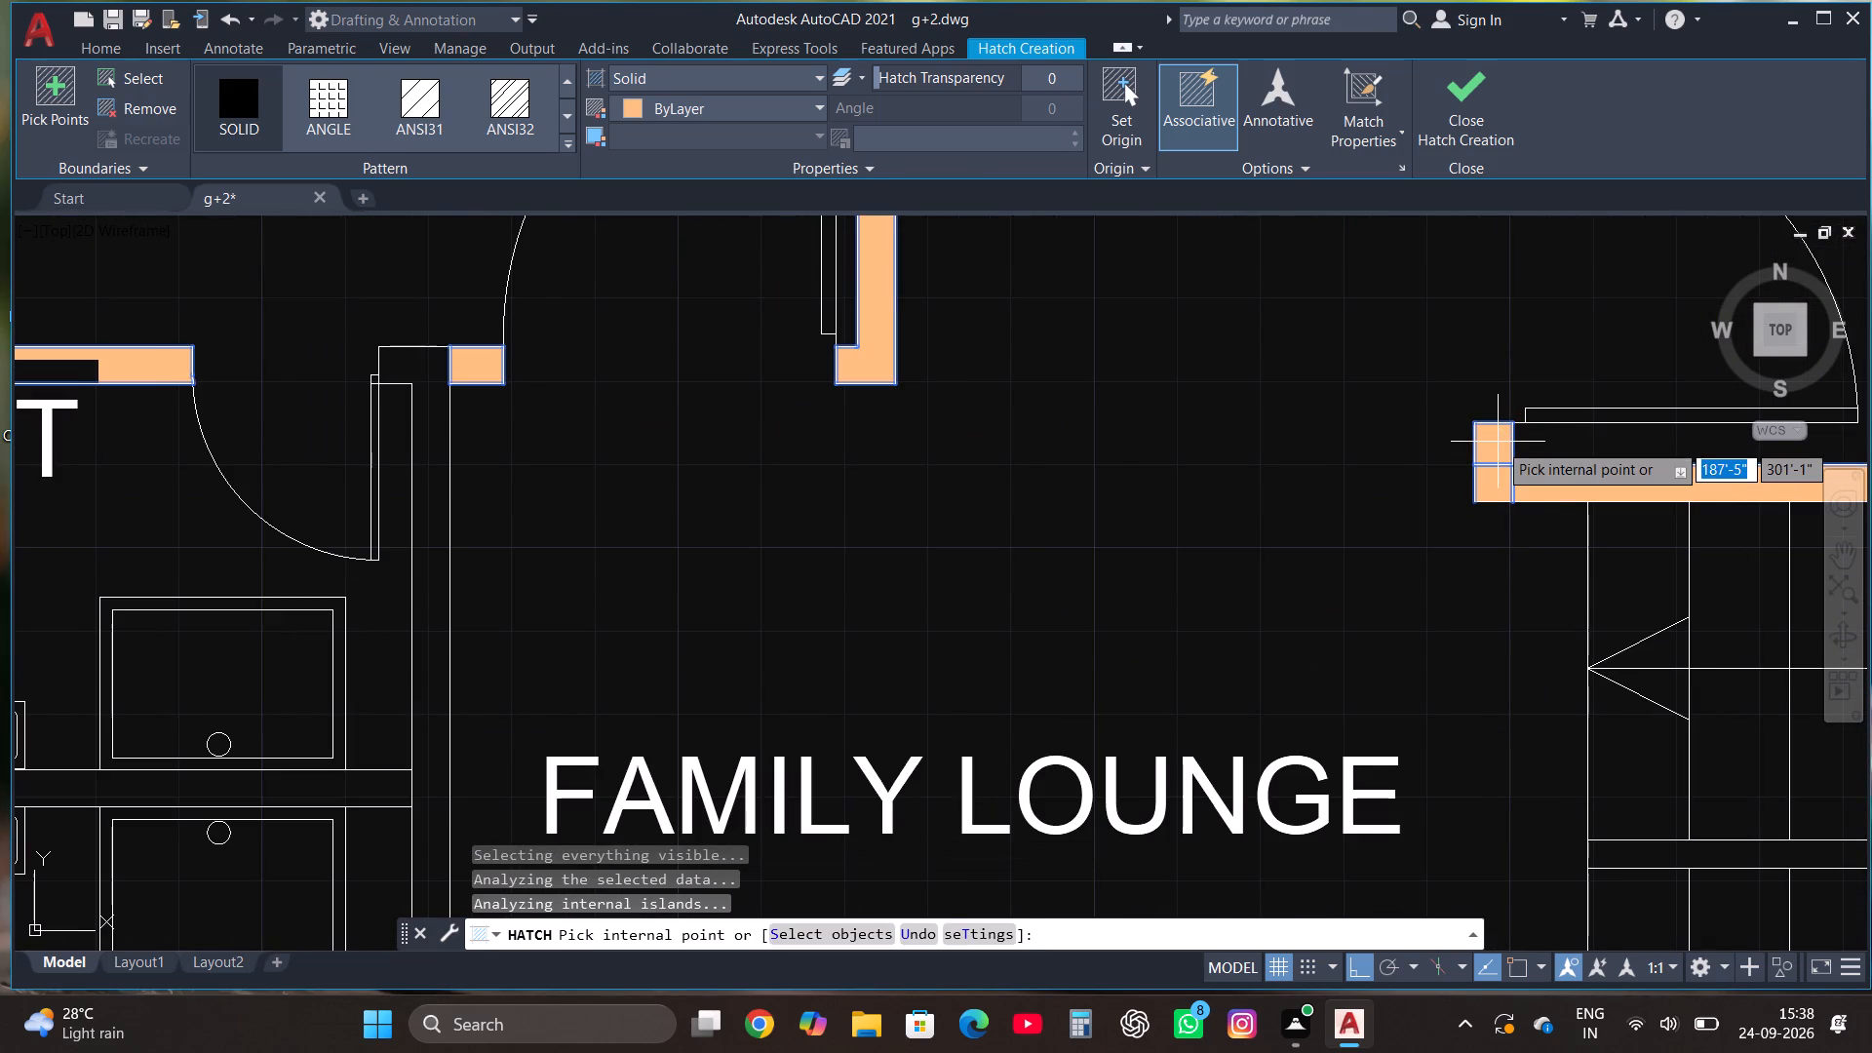
Solid-hatch the walls around the two attached toilets: two west outer segments, the dividing, south and east walls, and the small block by the southern door.
scroll(1496, 446, "down", 3)
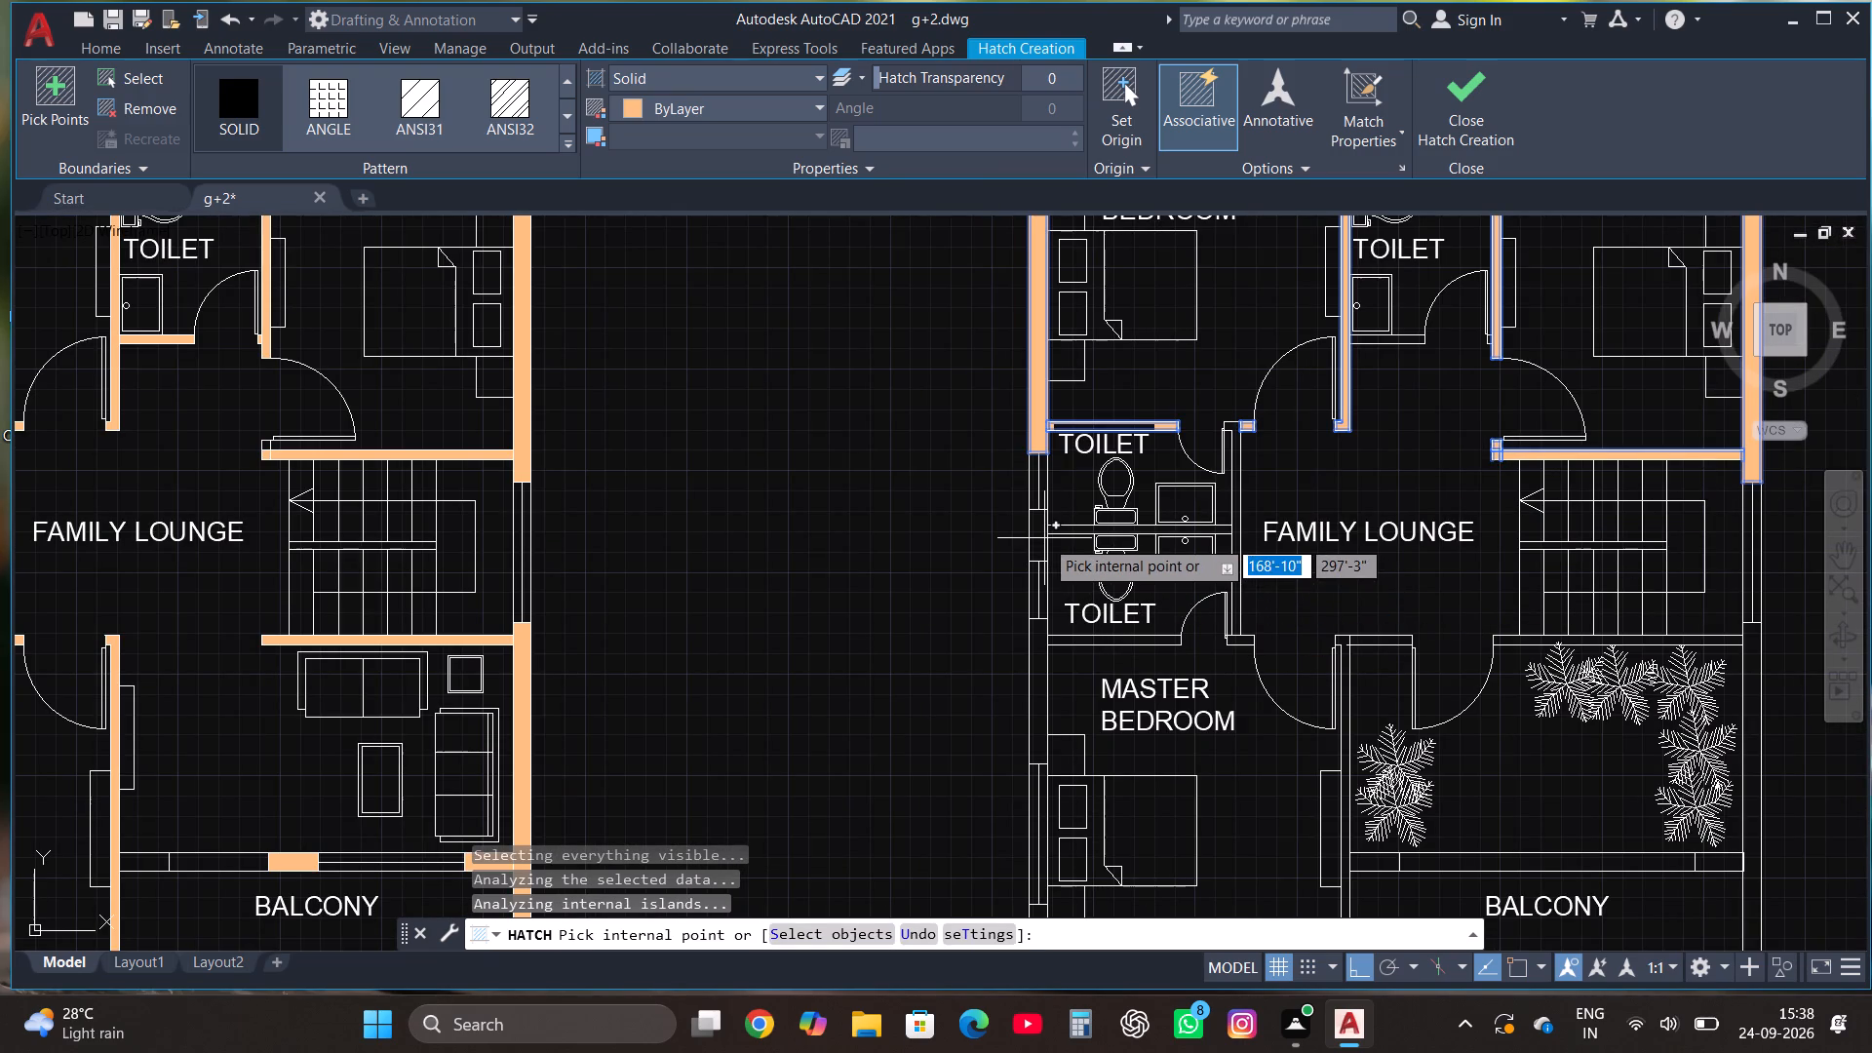
left_click(1043, 535)
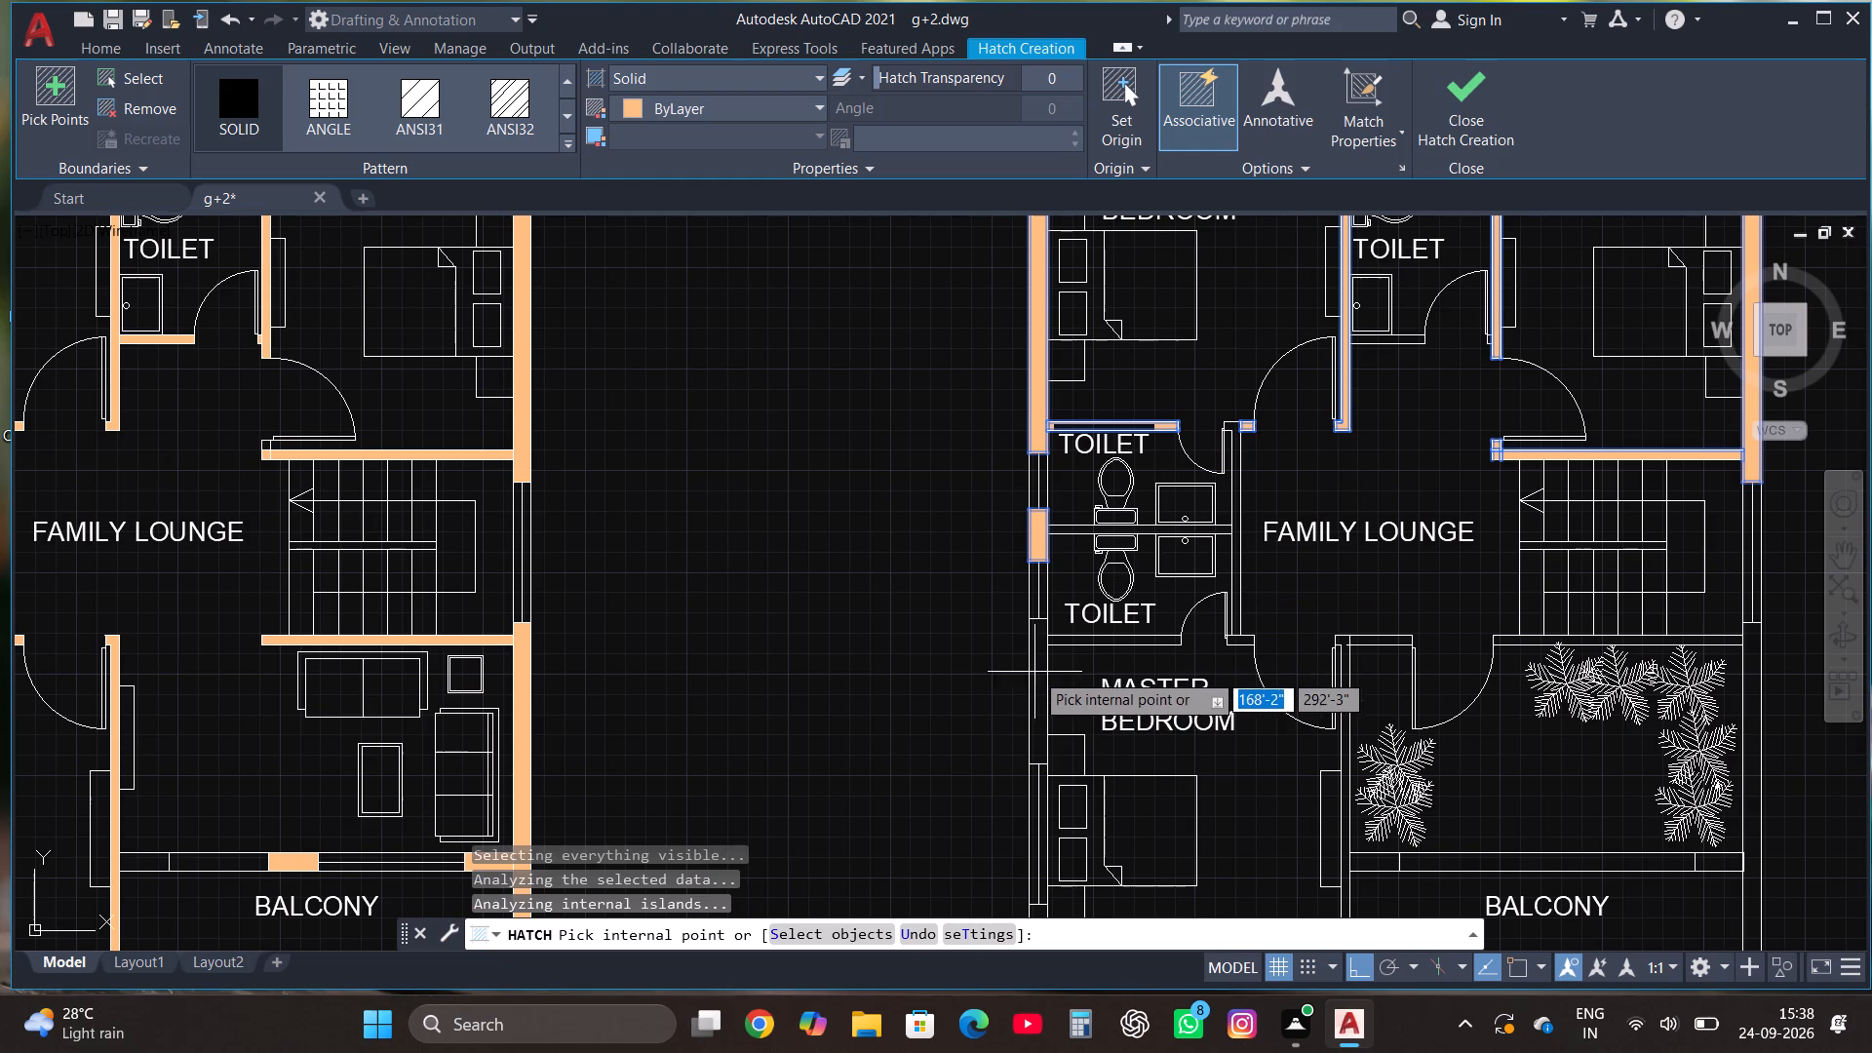
left_click(1038, 682)
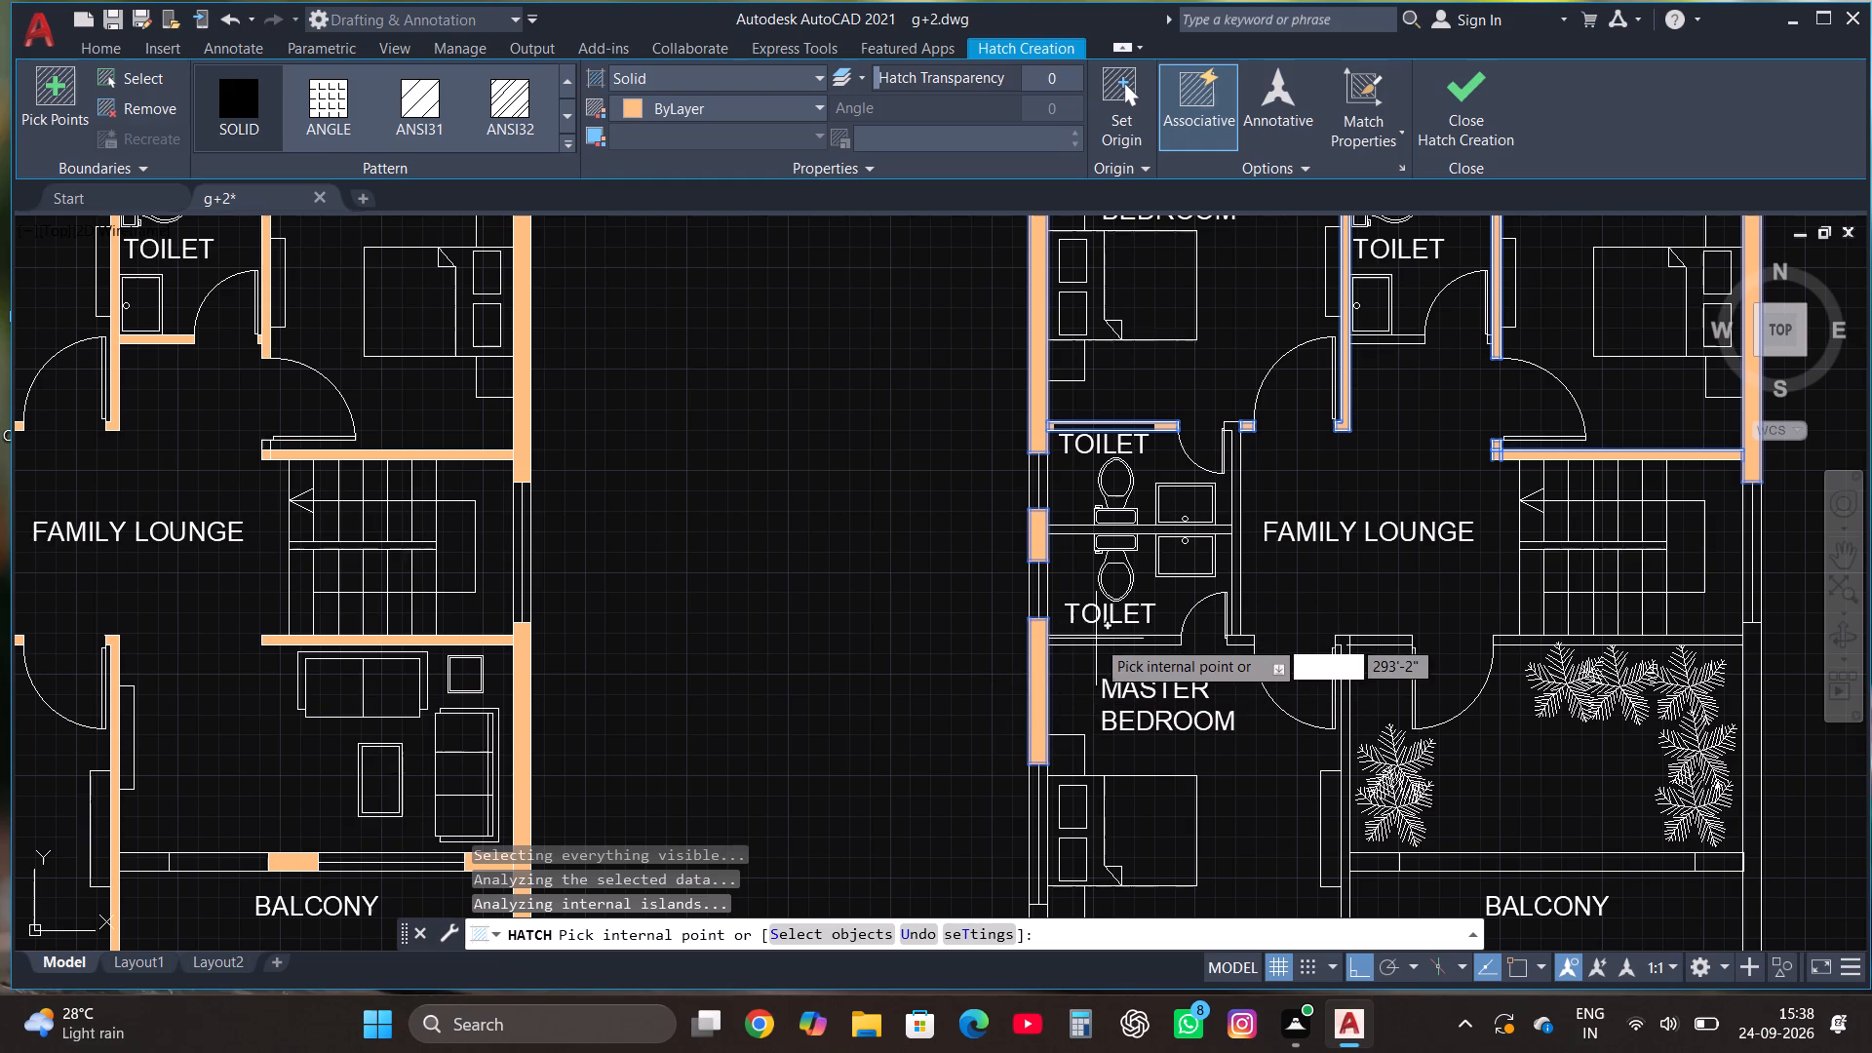
left_click(1096, 640)
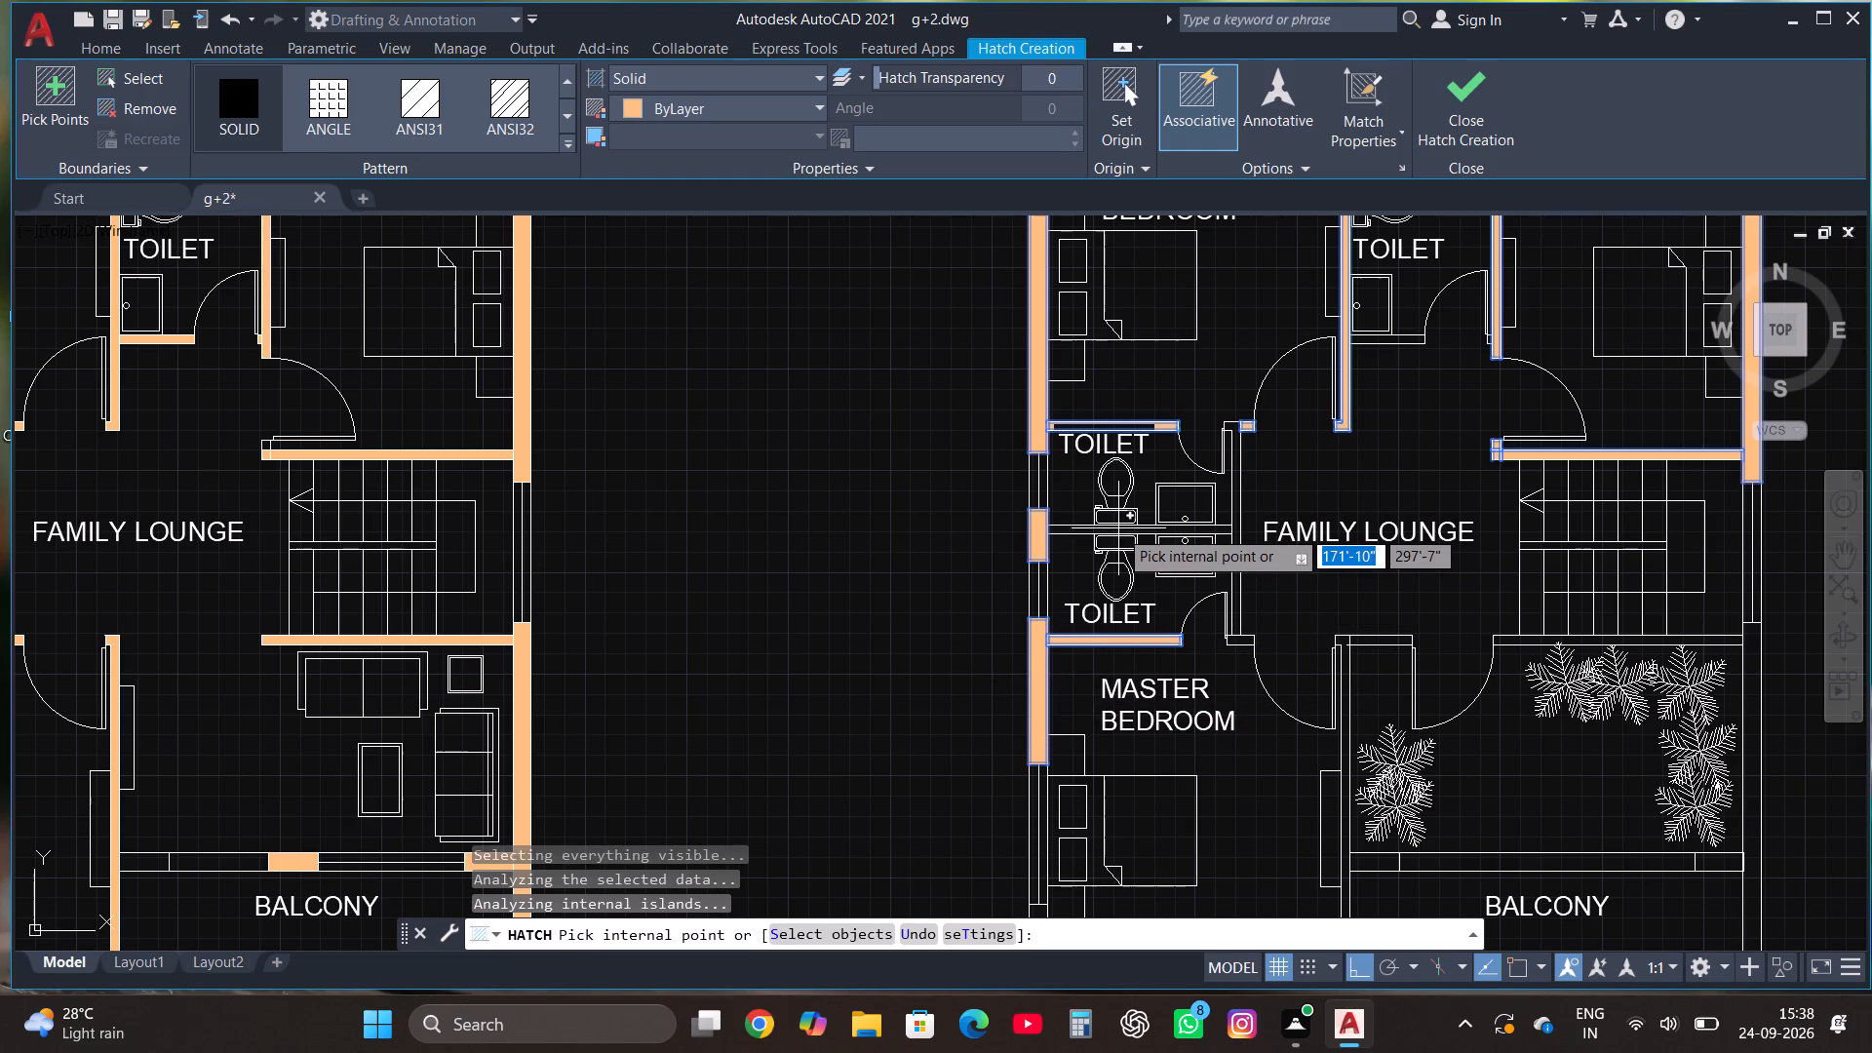
left_click(1118, 528)
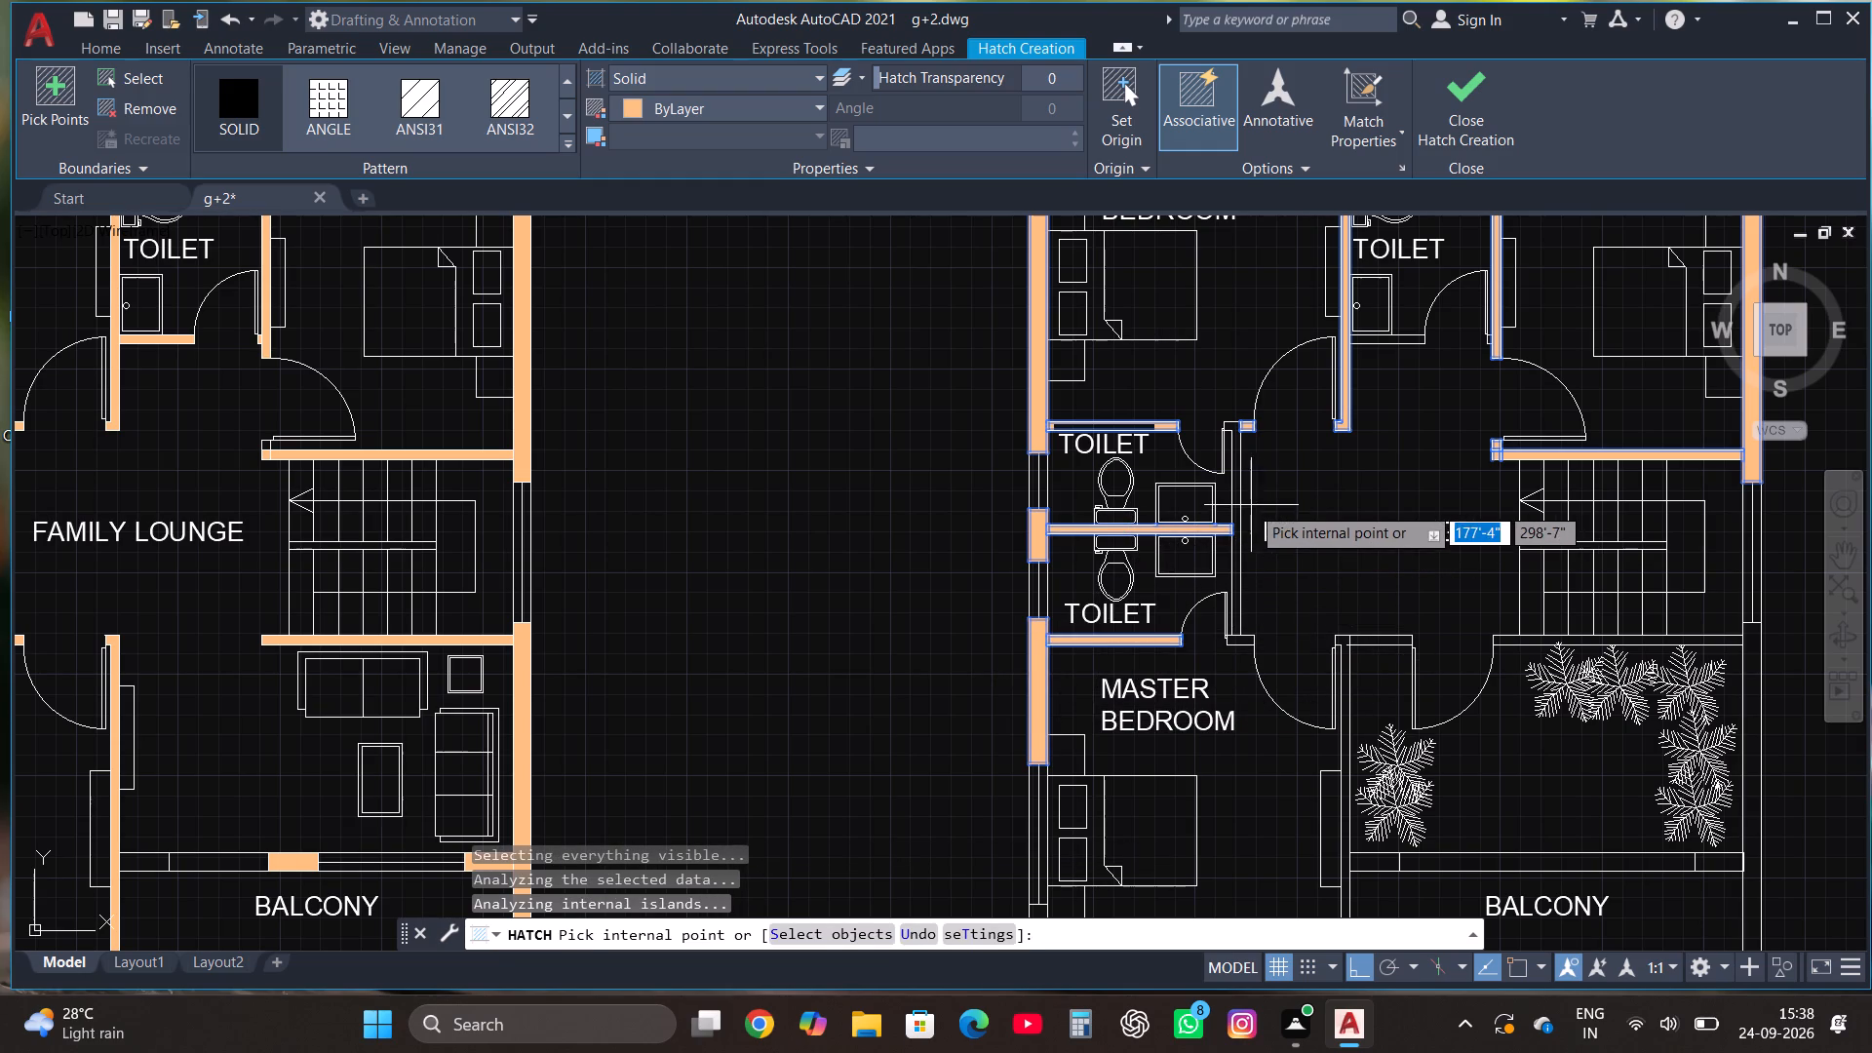
left_click(1237, 498)
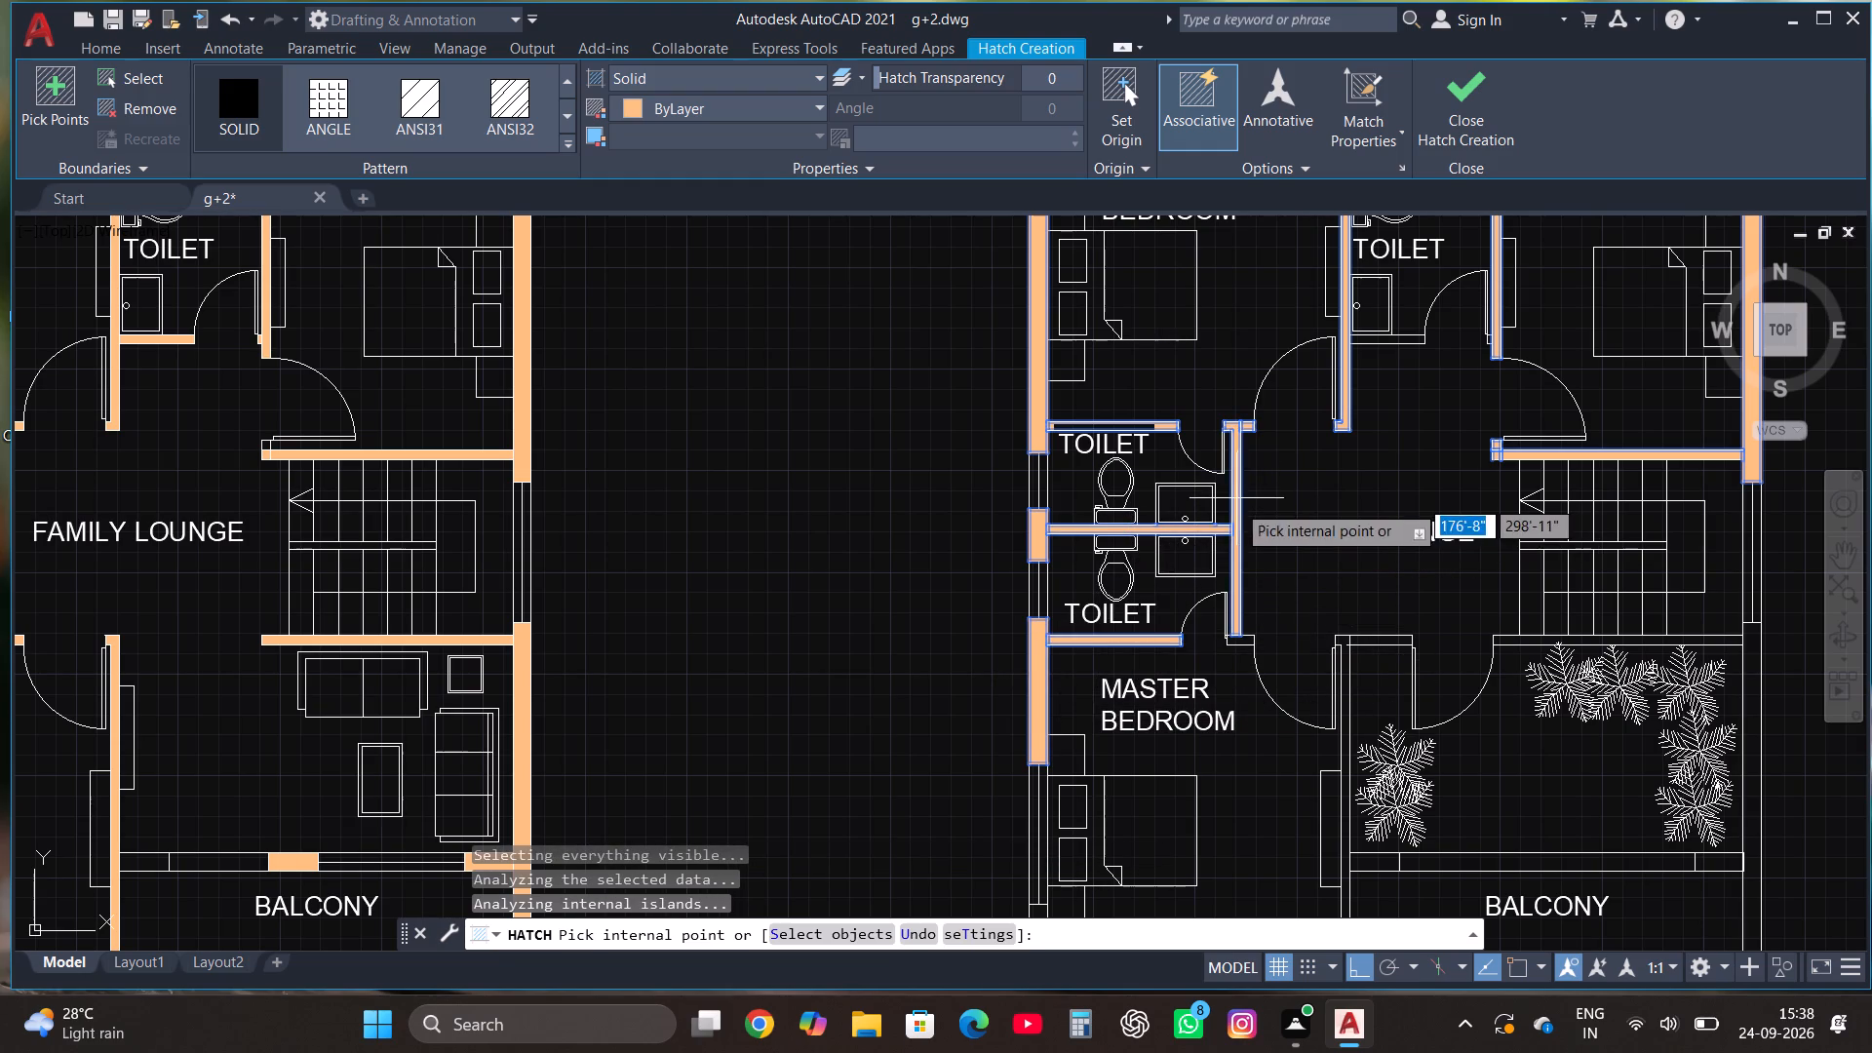
left_click(1243, 643)
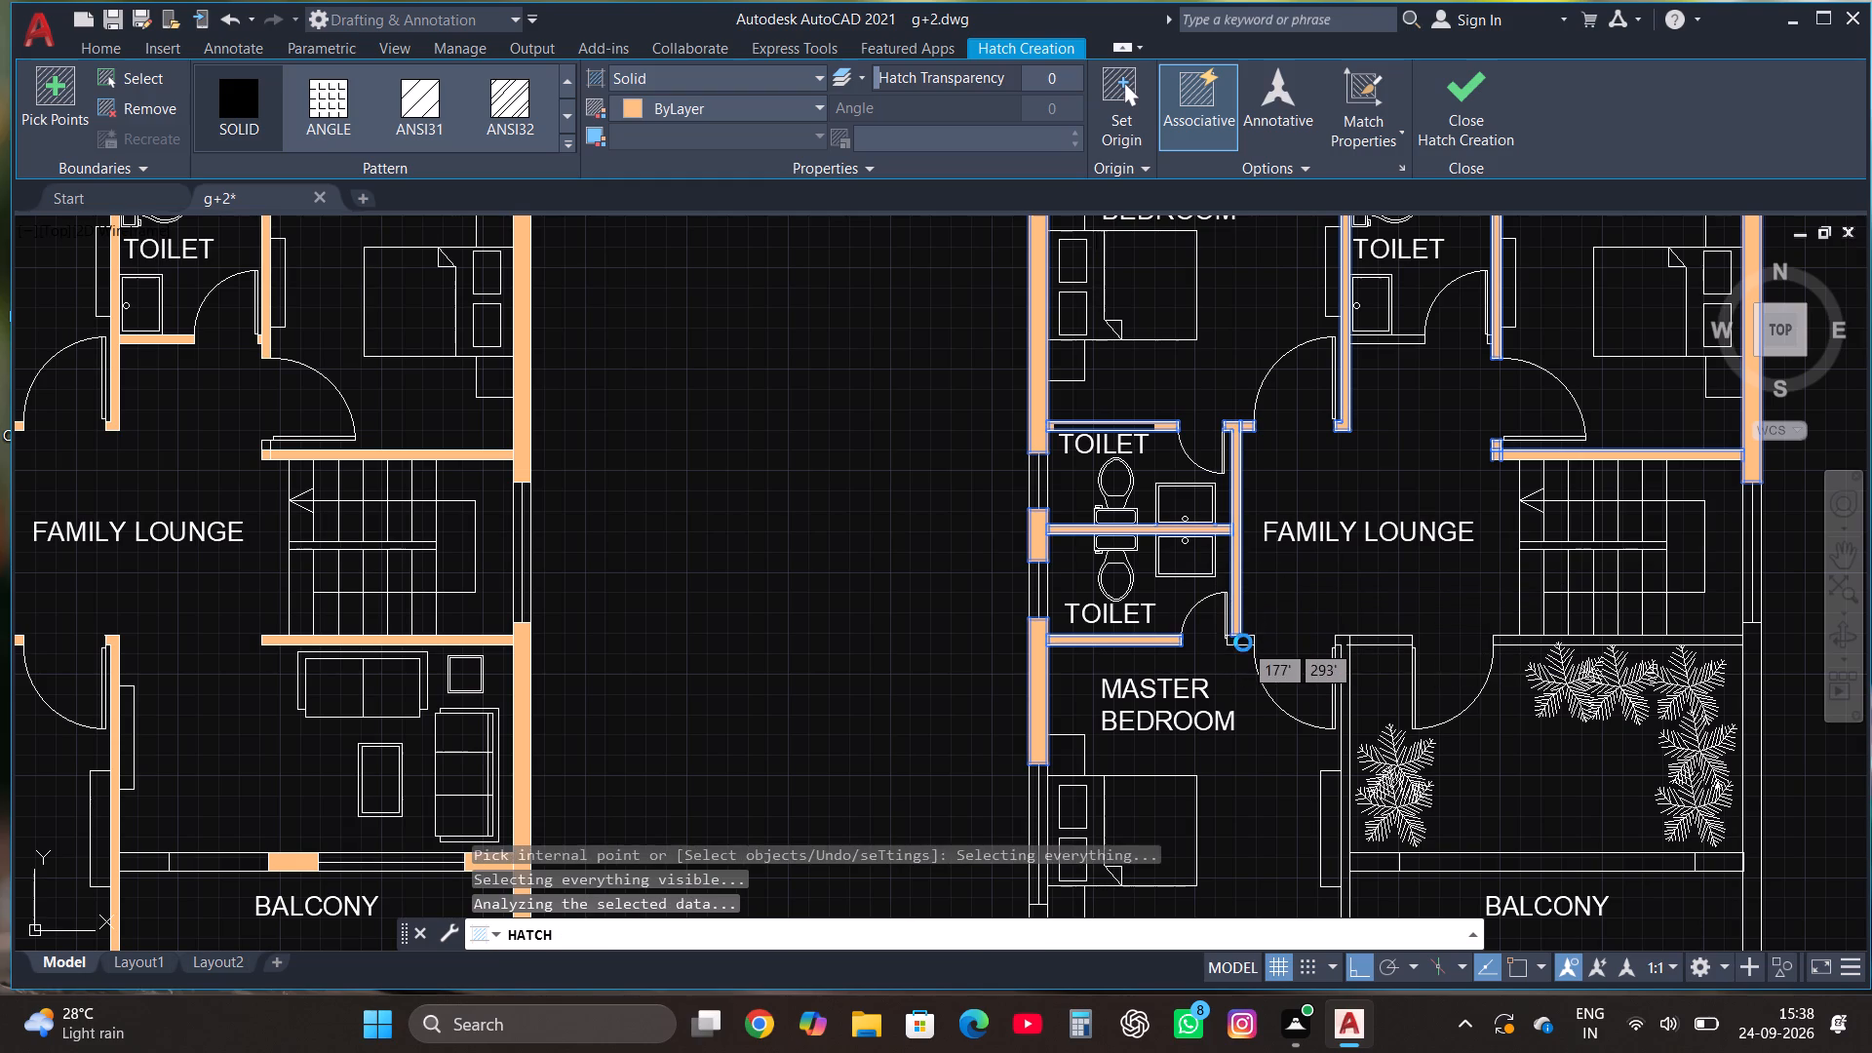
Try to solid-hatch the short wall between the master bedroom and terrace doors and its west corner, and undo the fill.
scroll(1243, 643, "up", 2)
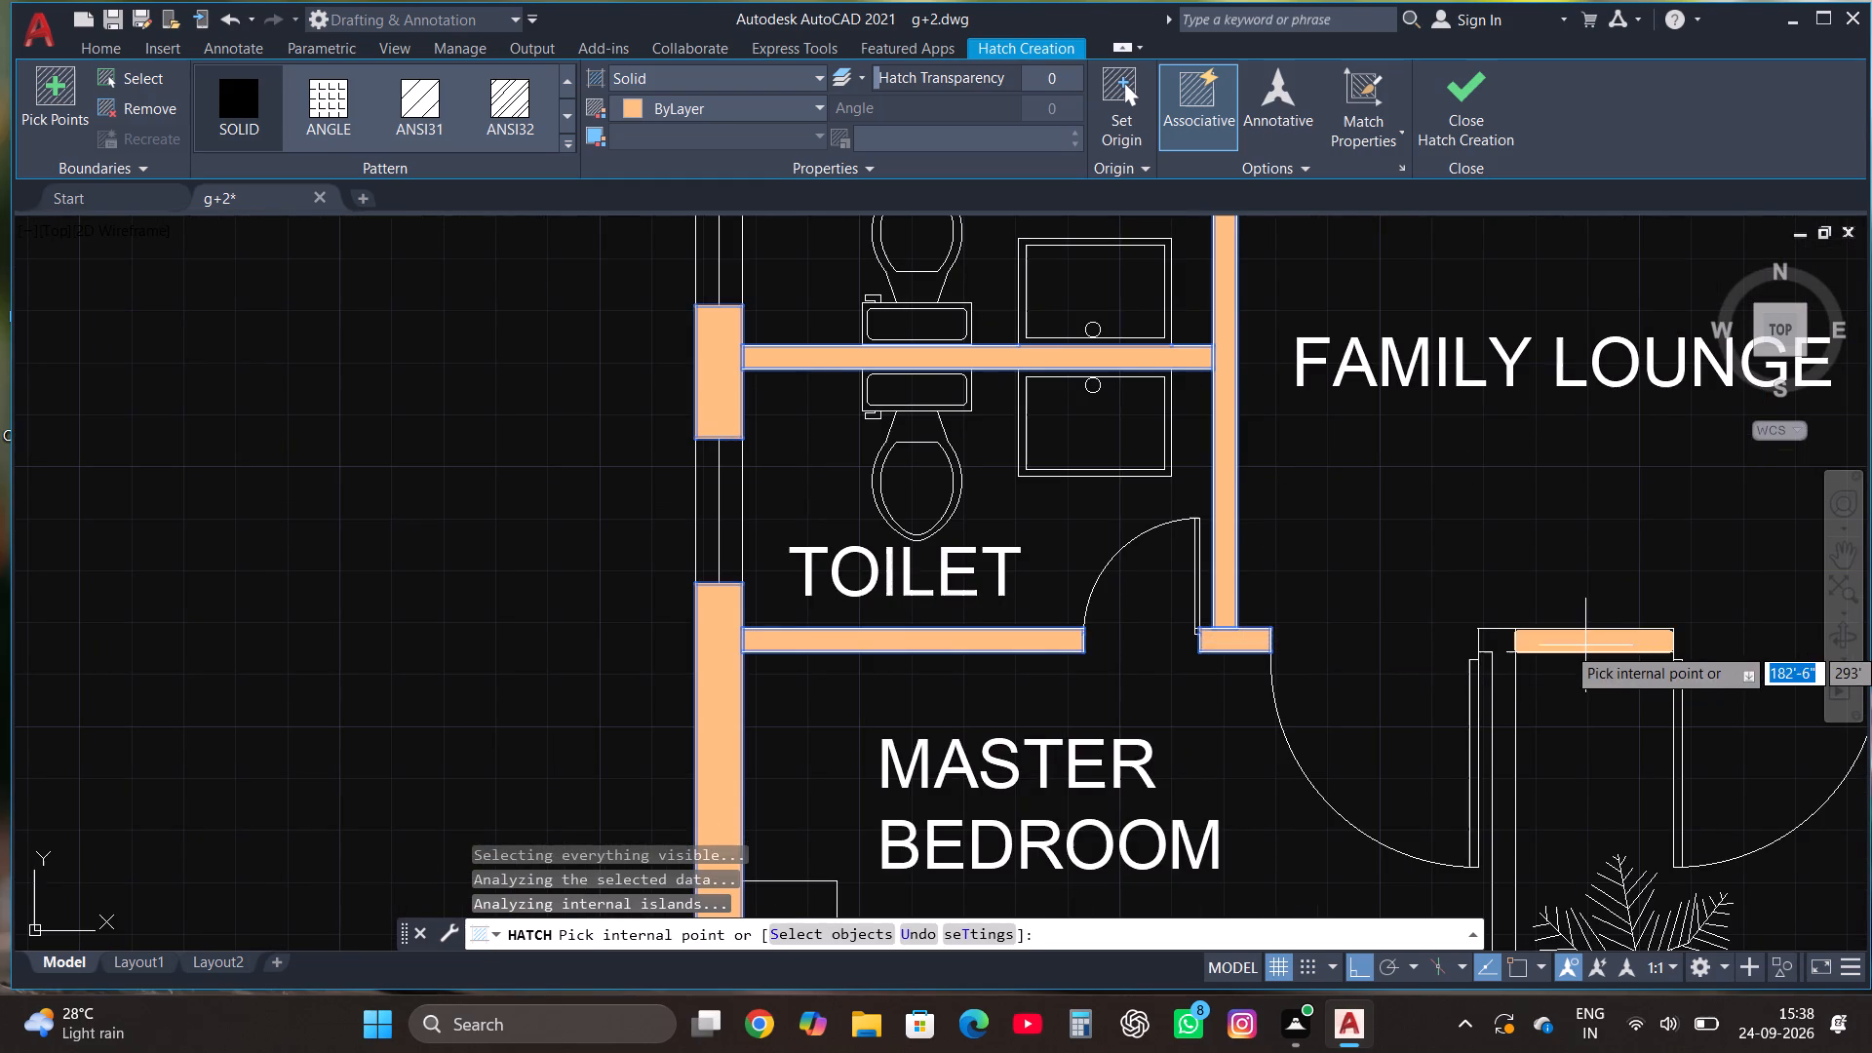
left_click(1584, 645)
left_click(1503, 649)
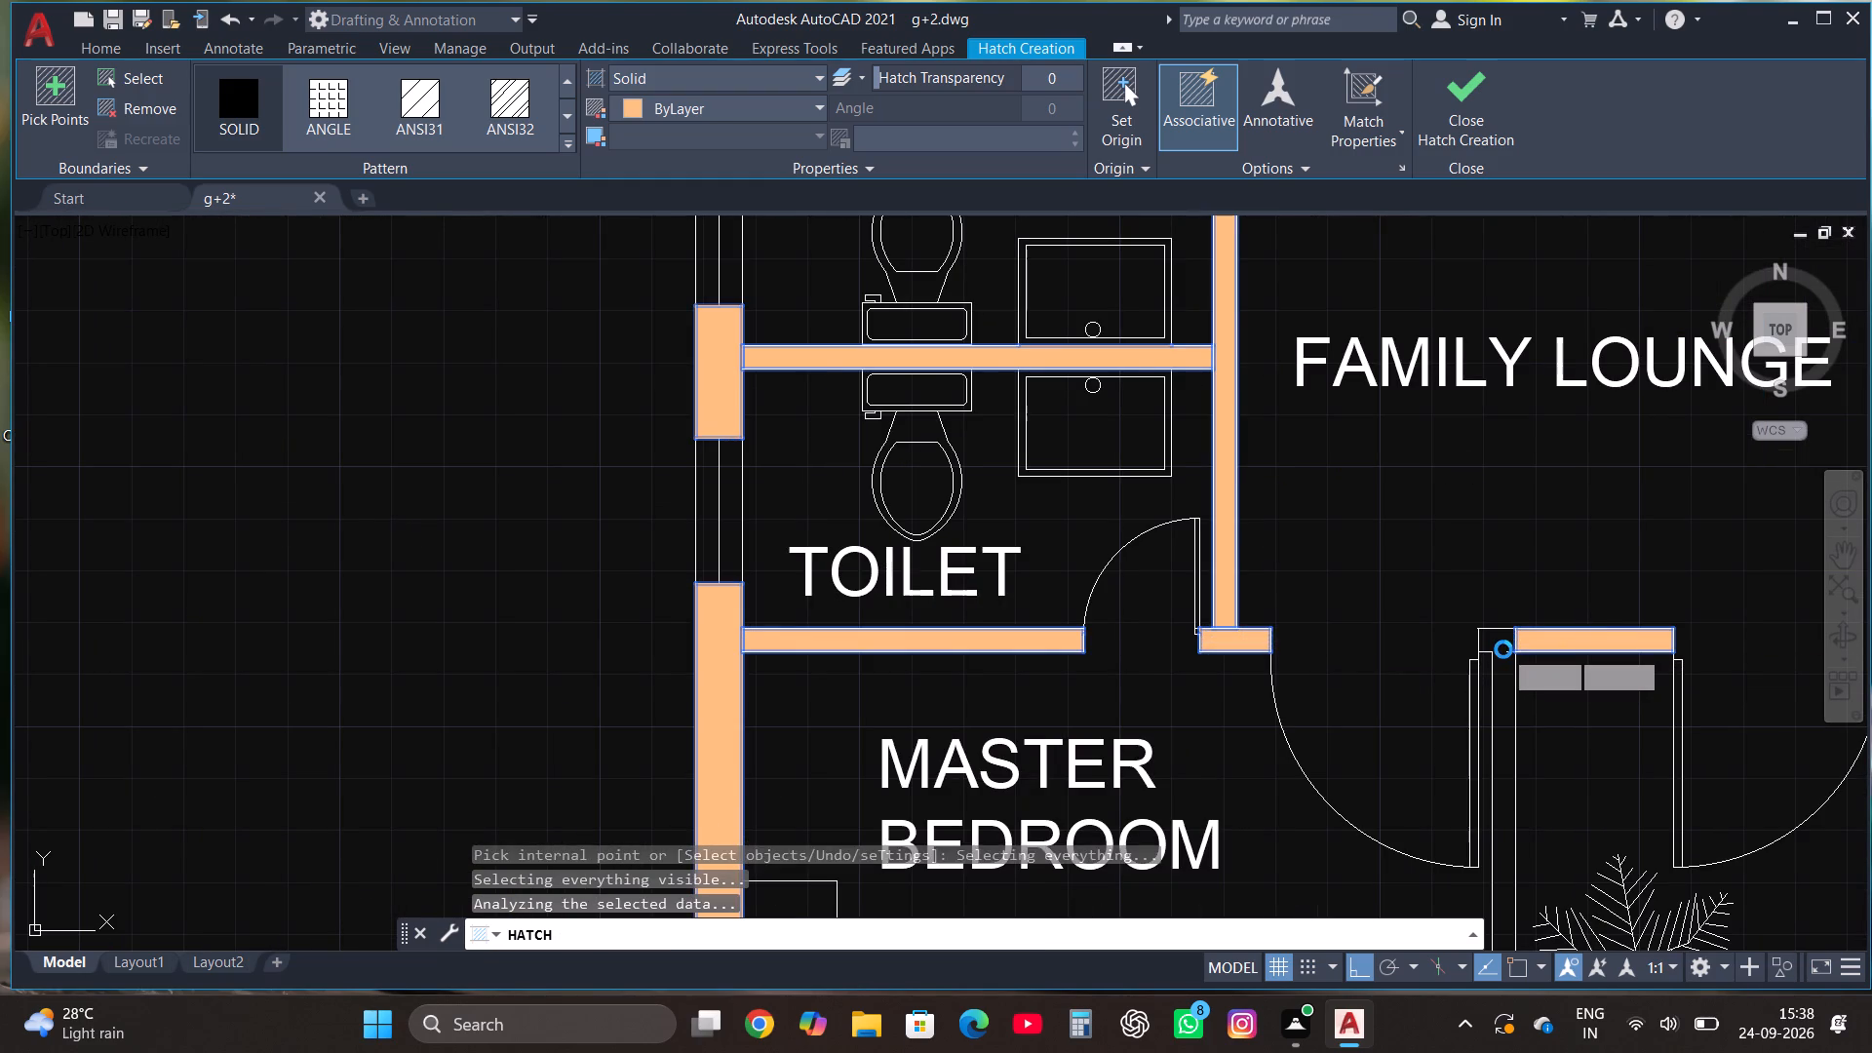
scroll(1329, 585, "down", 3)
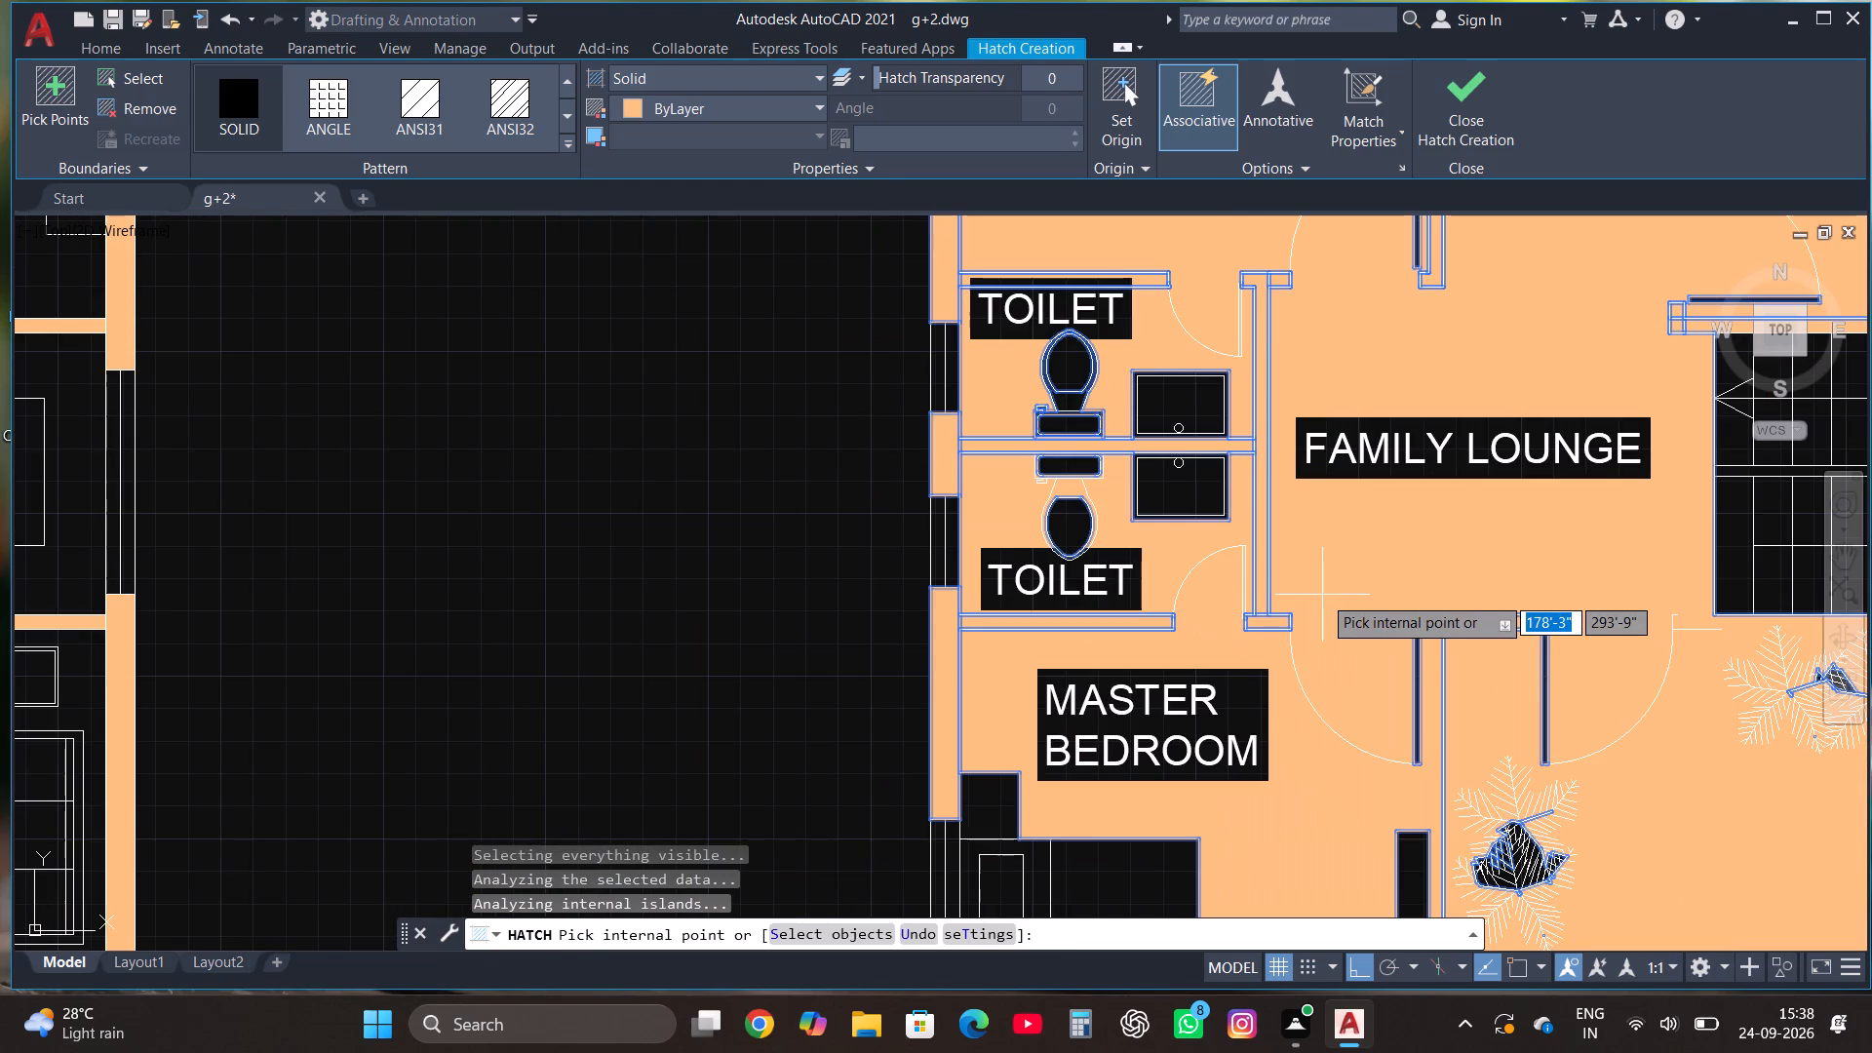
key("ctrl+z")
Solid-hatch the southern master bedroom's southwest corner wall and the south wall segment east of its window.
scroll(1322, 601, "down", 3)
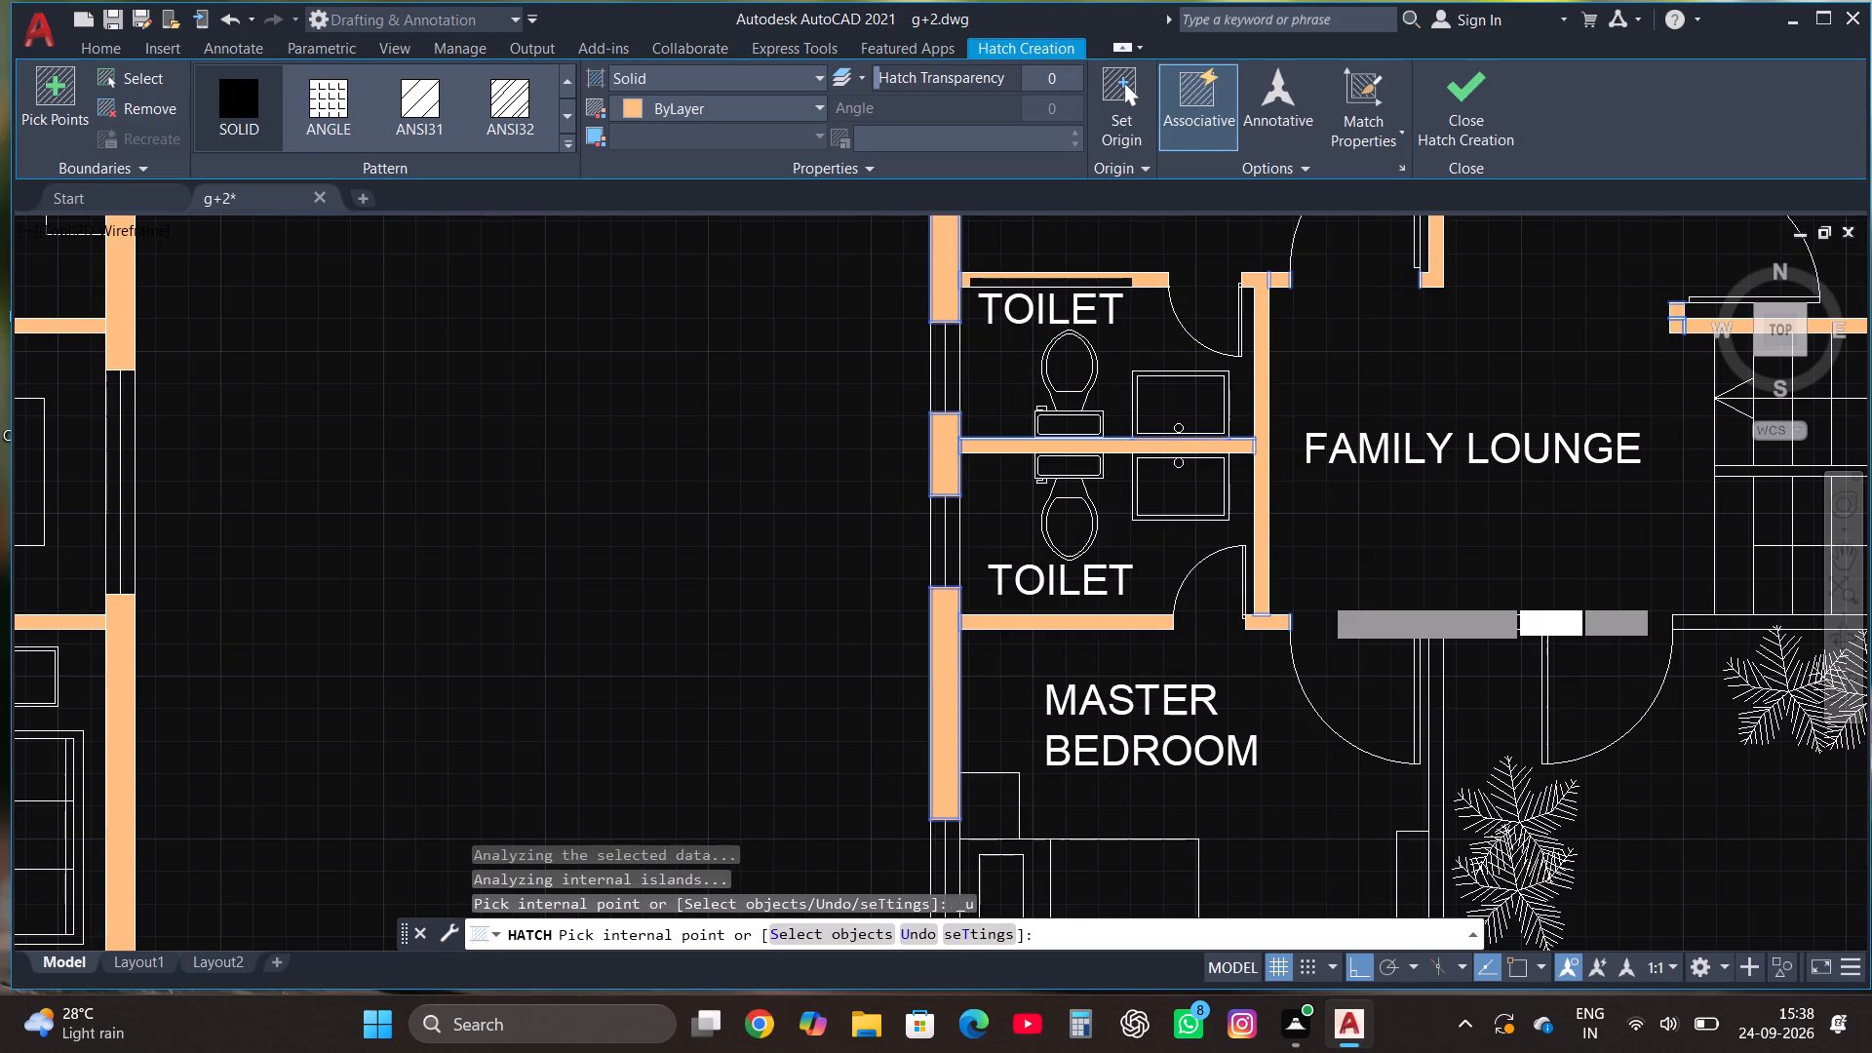
scroll(1303, 615, "down", 3)
scroll(1254, 704, "up", 6)
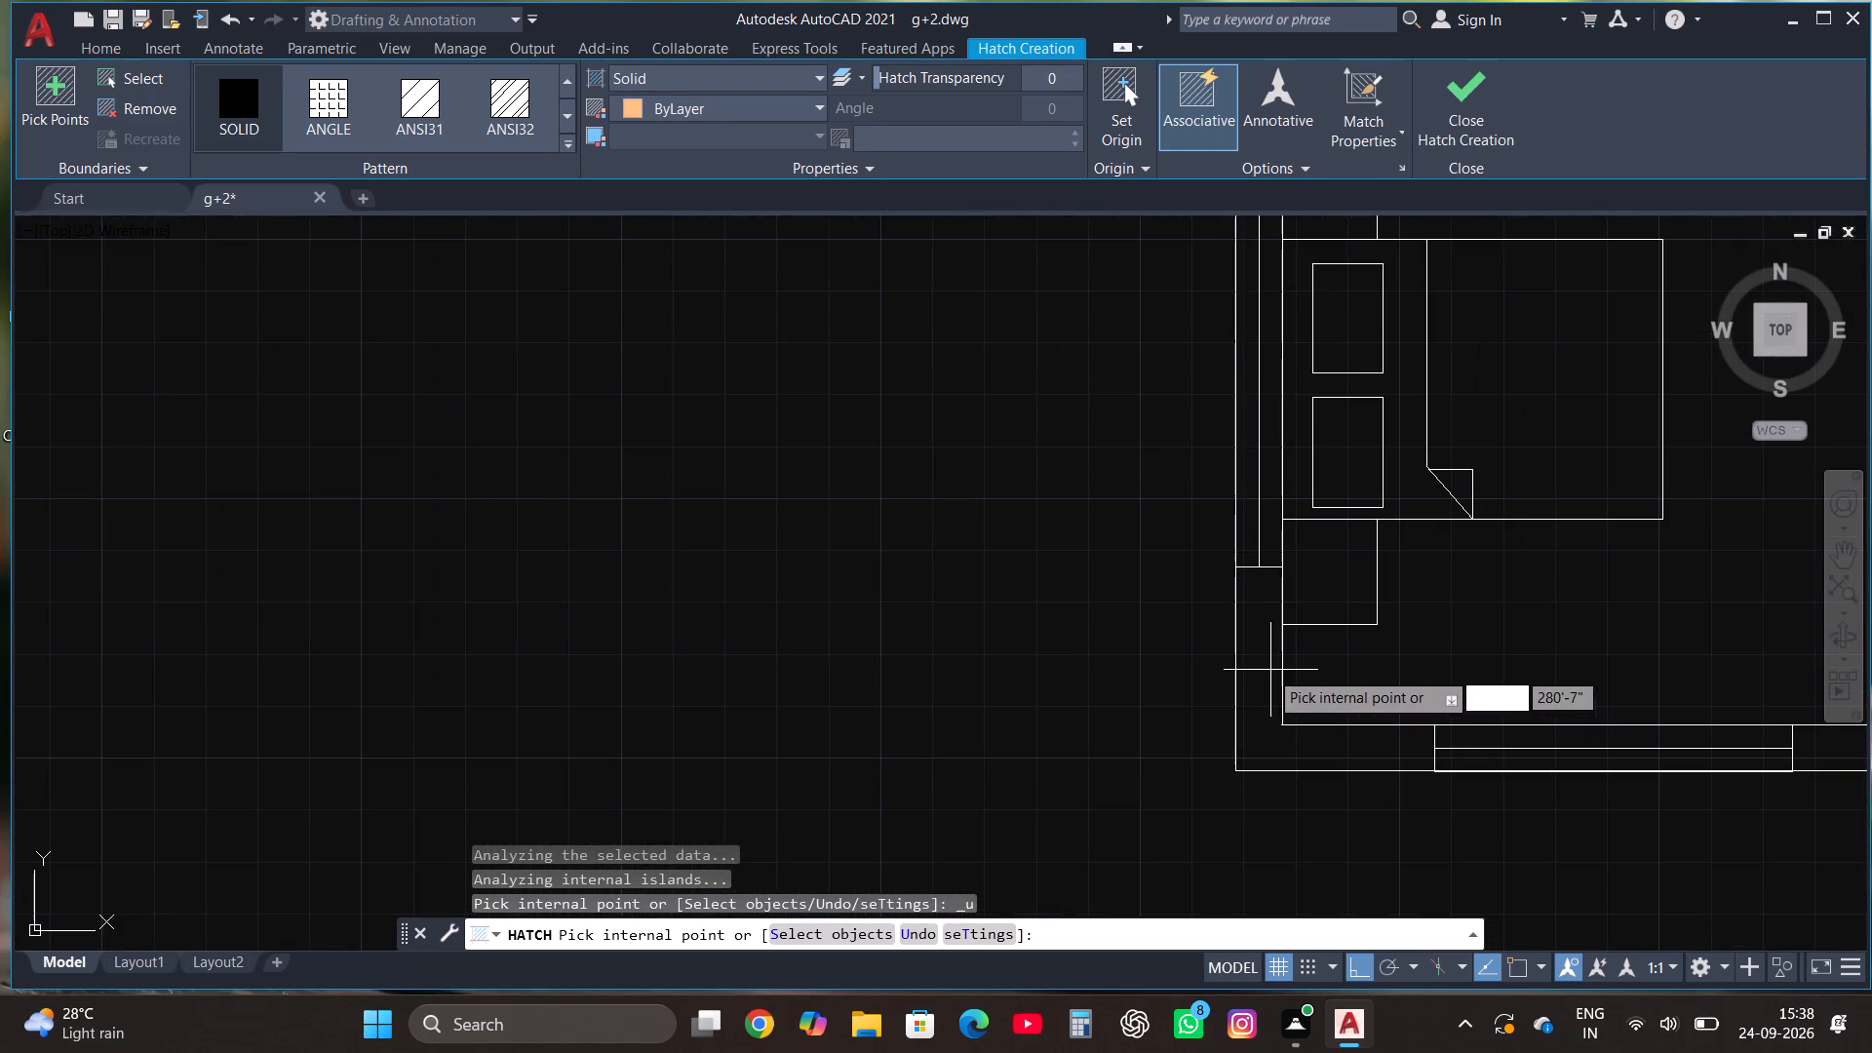
left_click(1259, 654)
scroll(1243, 674, "down", 4)
scroll(1461, 698, "up", 1)
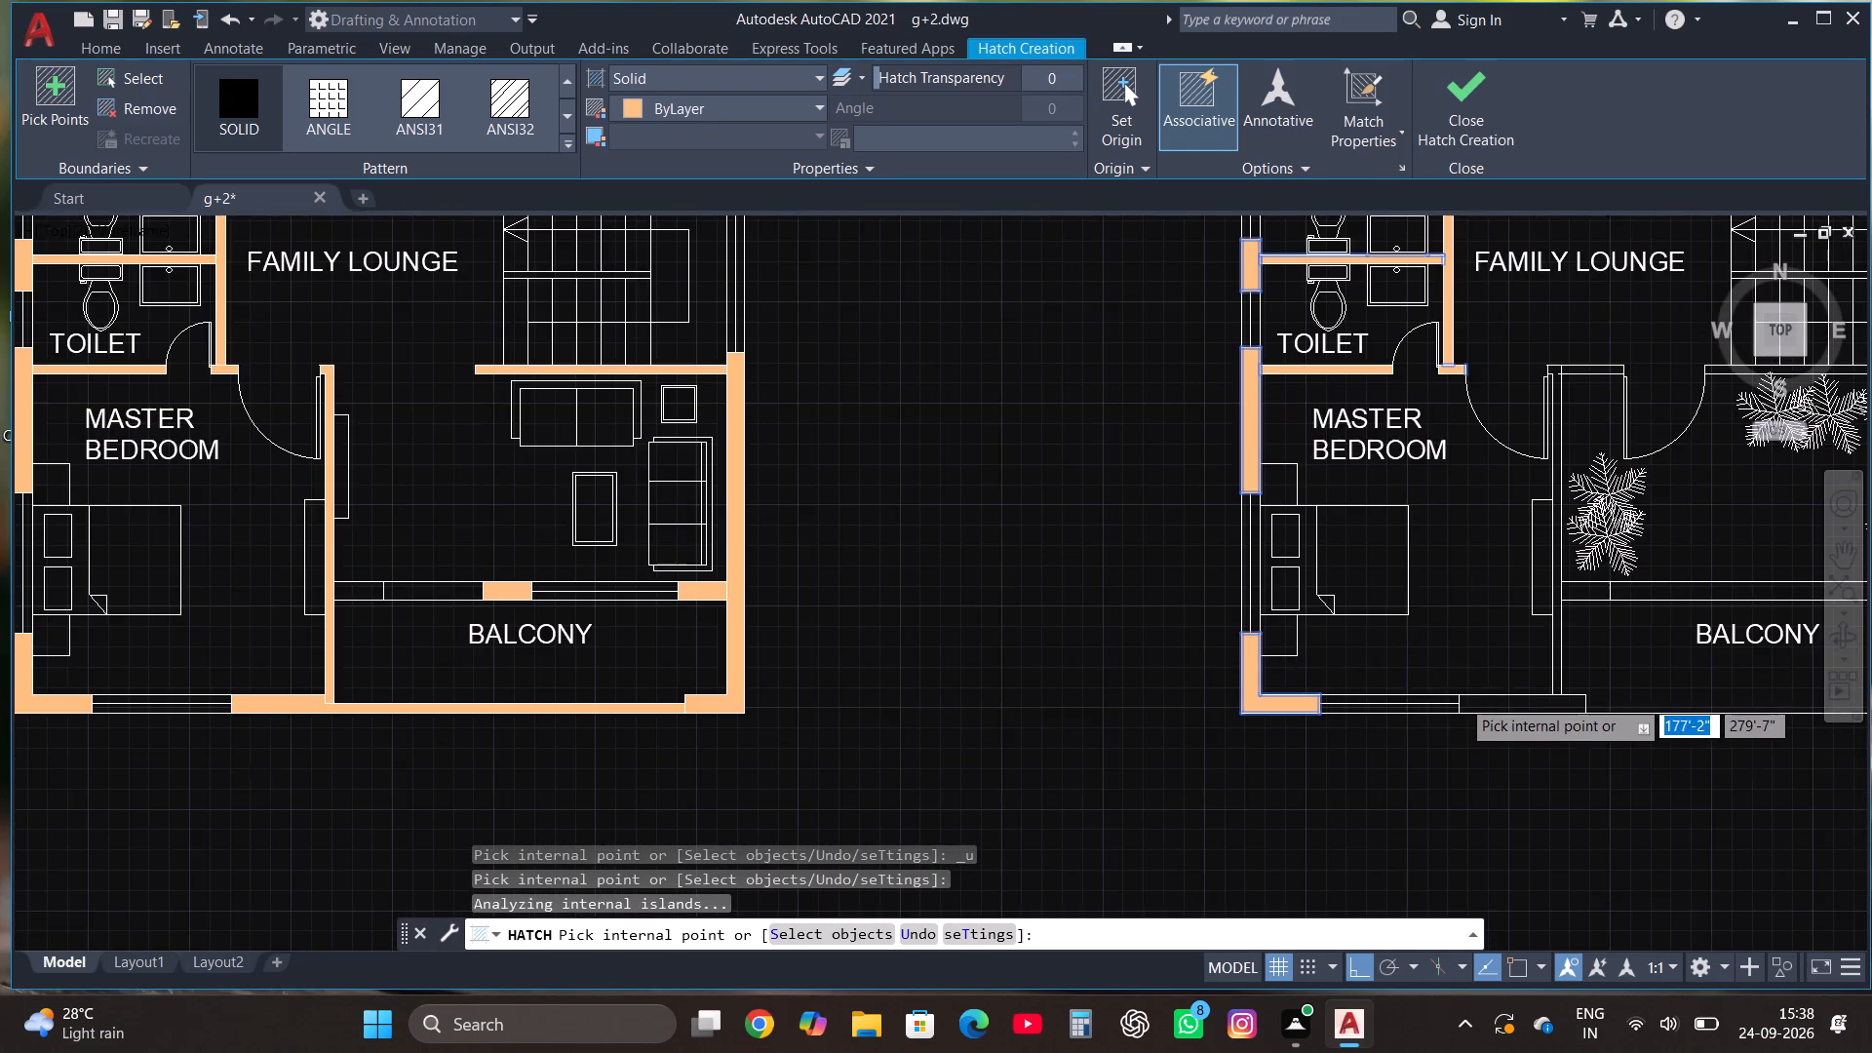
scroll(1461, 698, "up", 1)
left_click(1501, 716)
scroll(1175, 717, "down", 3)
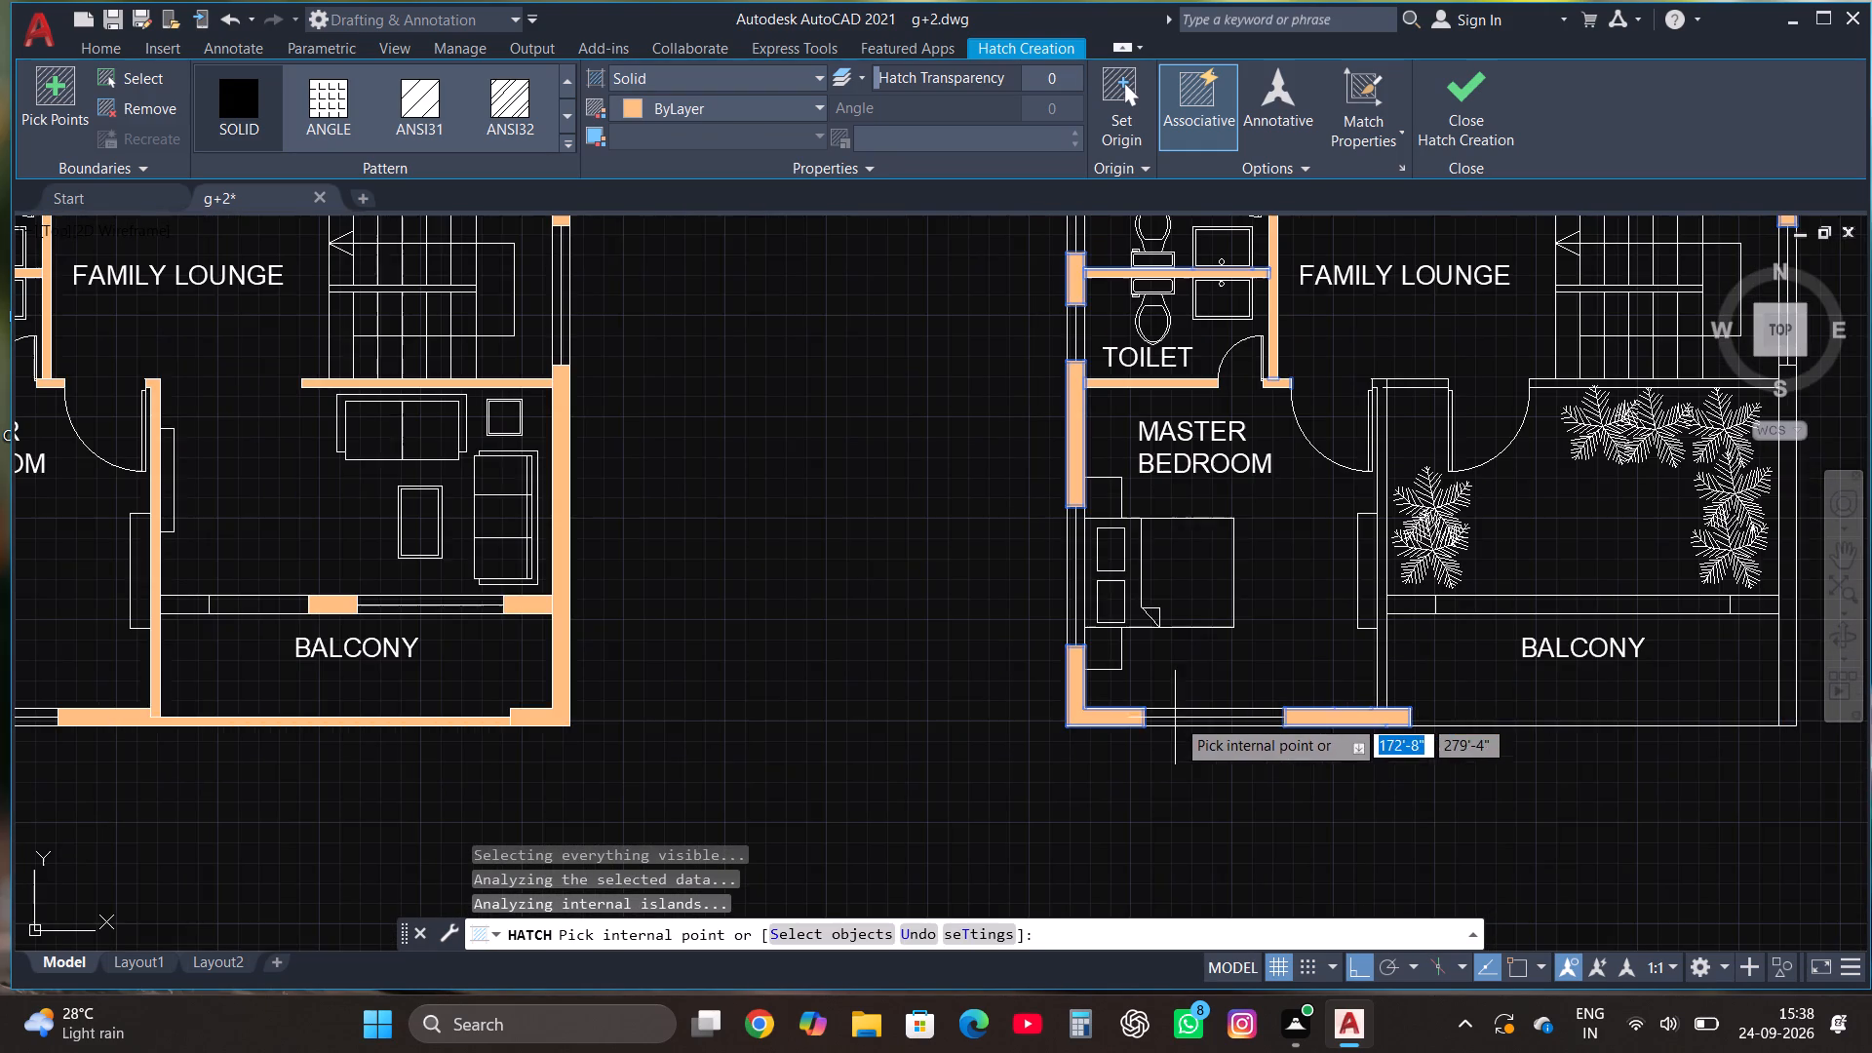
Solid-hatch the east outer wall south of the staircase window and the east end block of the wall north of the balcony.
scroll(1308, 734, "down", 2)
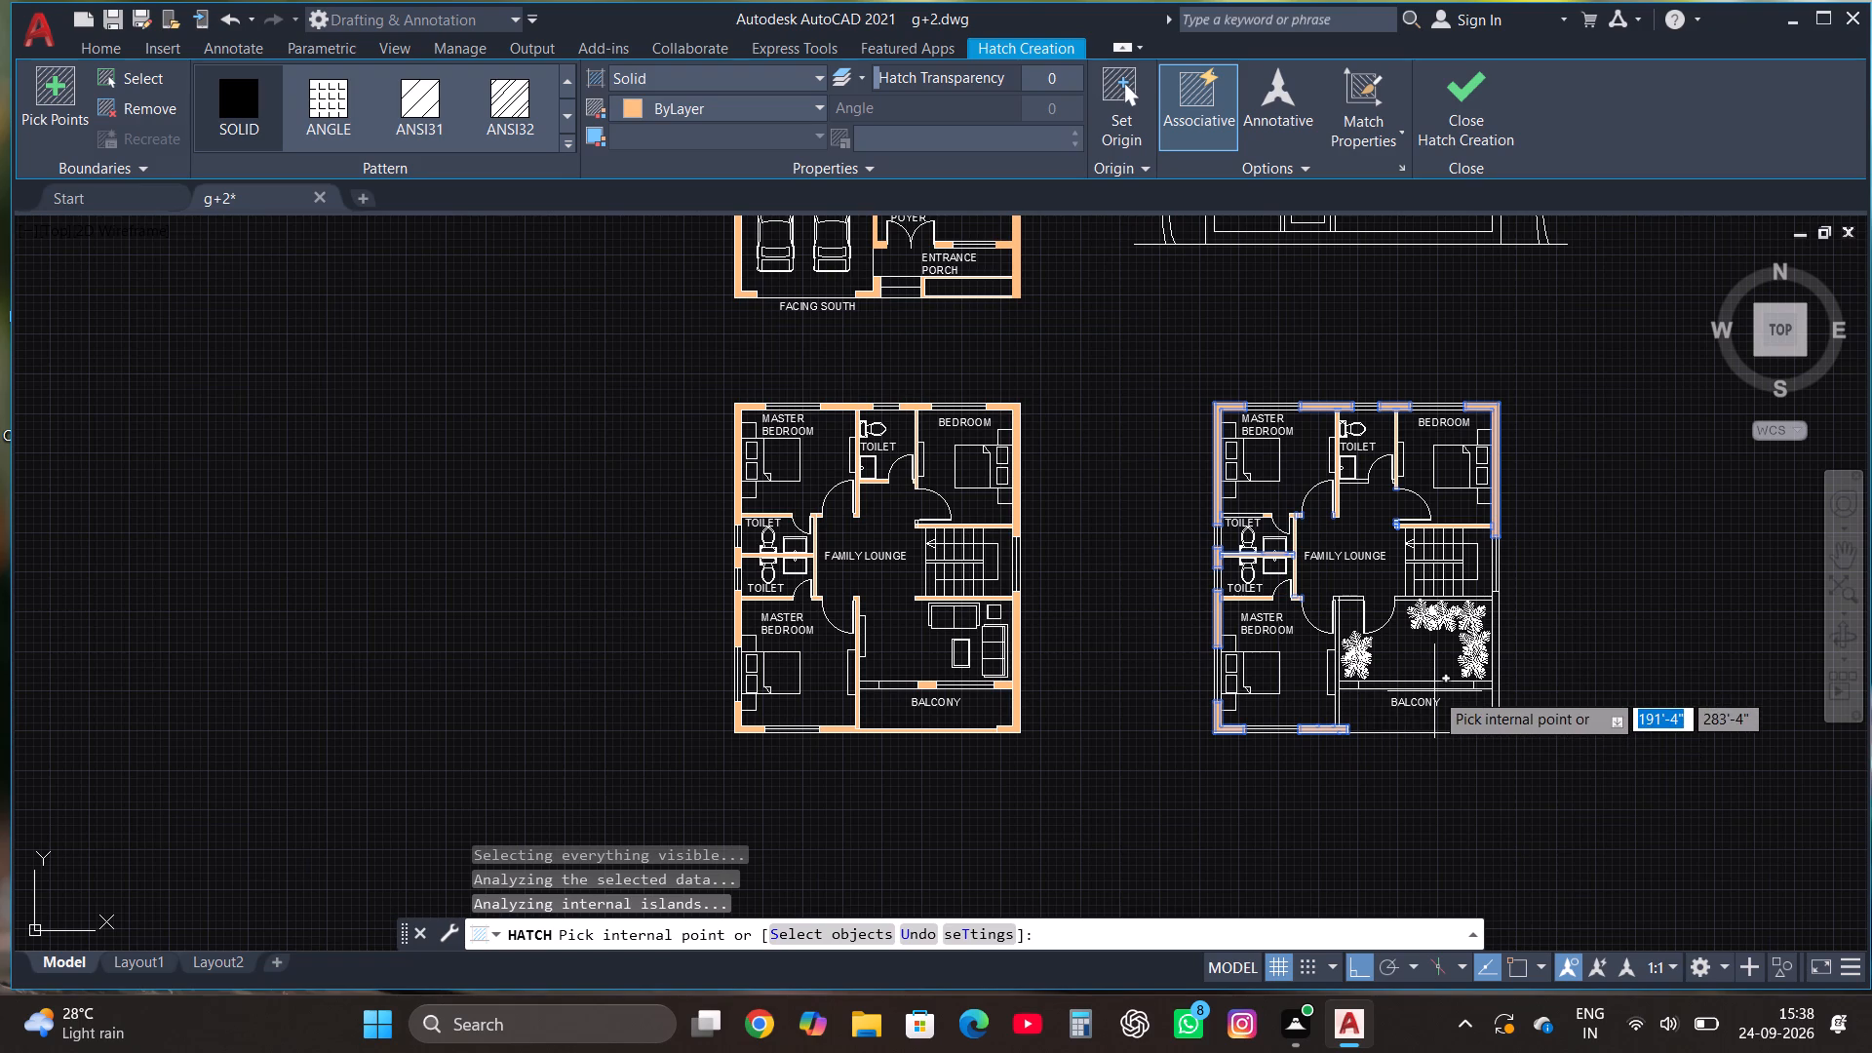
scroll(1814, 737, "up", 1)
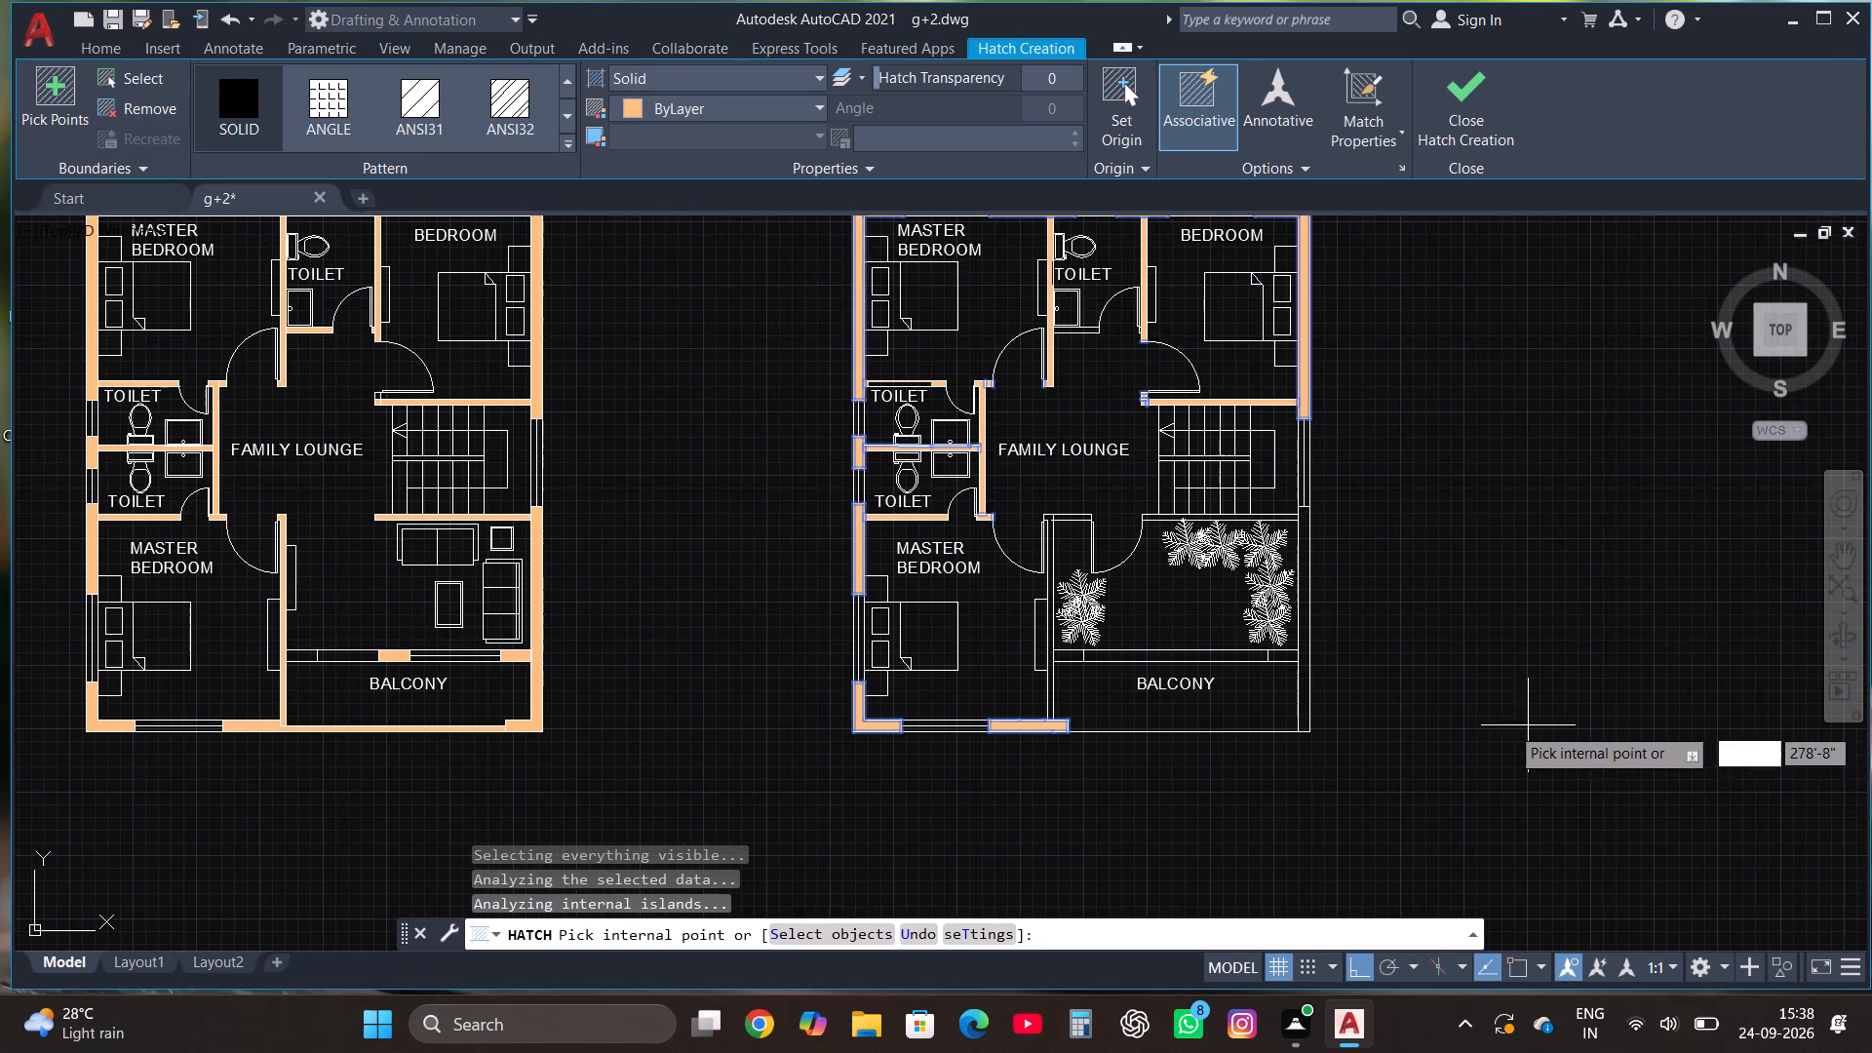
left_click(1305, 642)
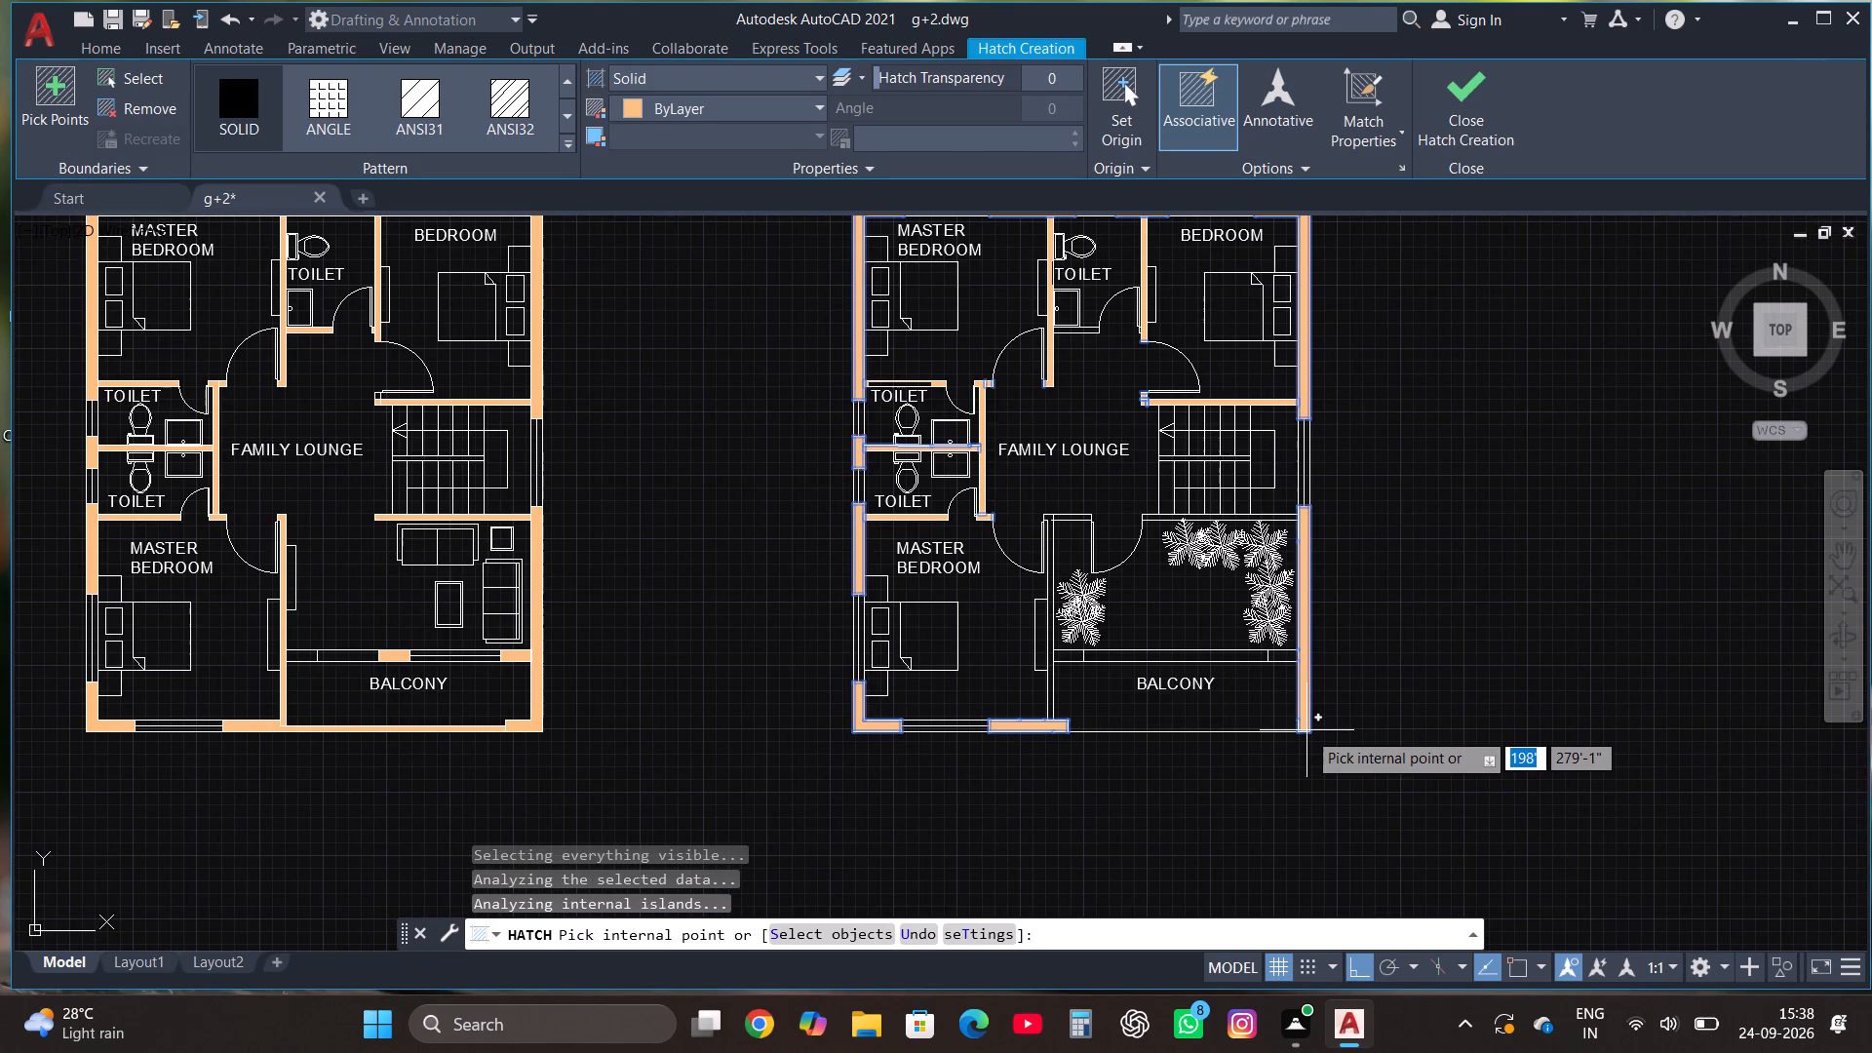
scroll(1286, 663, "up", 1)
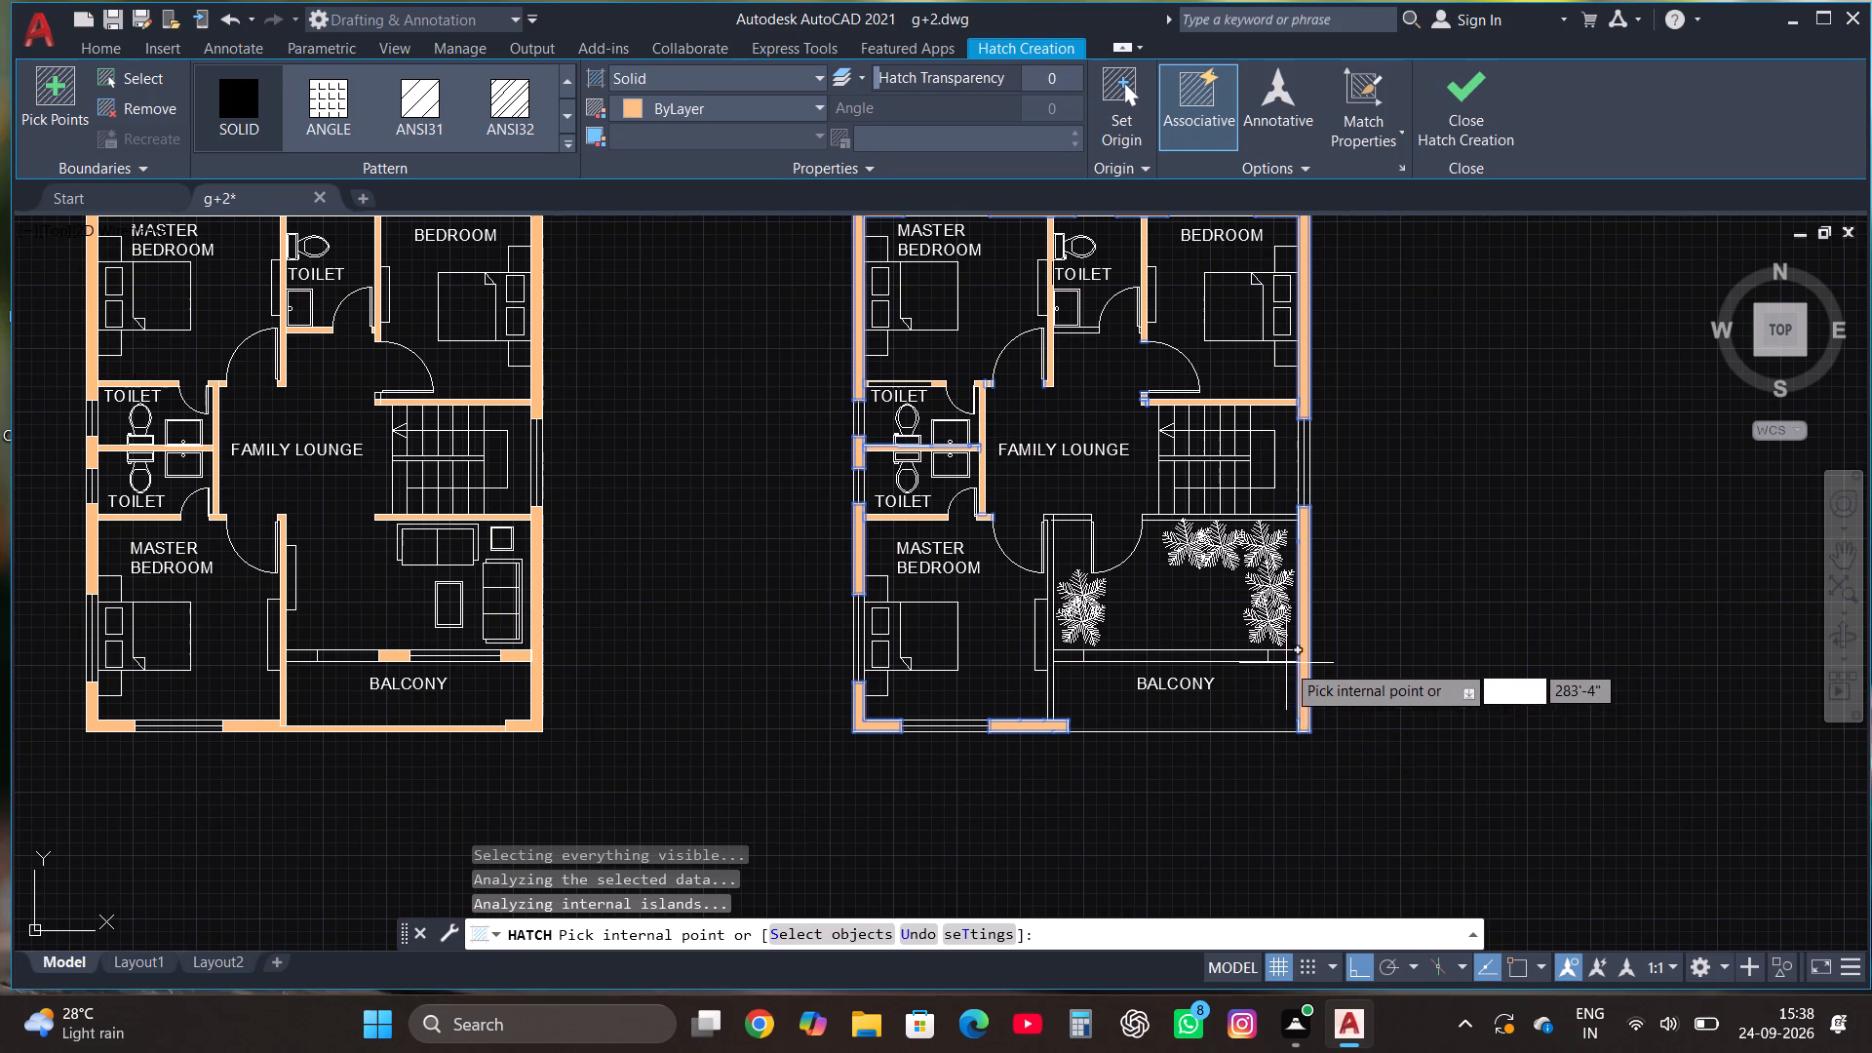
scroll(1286, 663, "up", 1)
left_click(1287, 654)
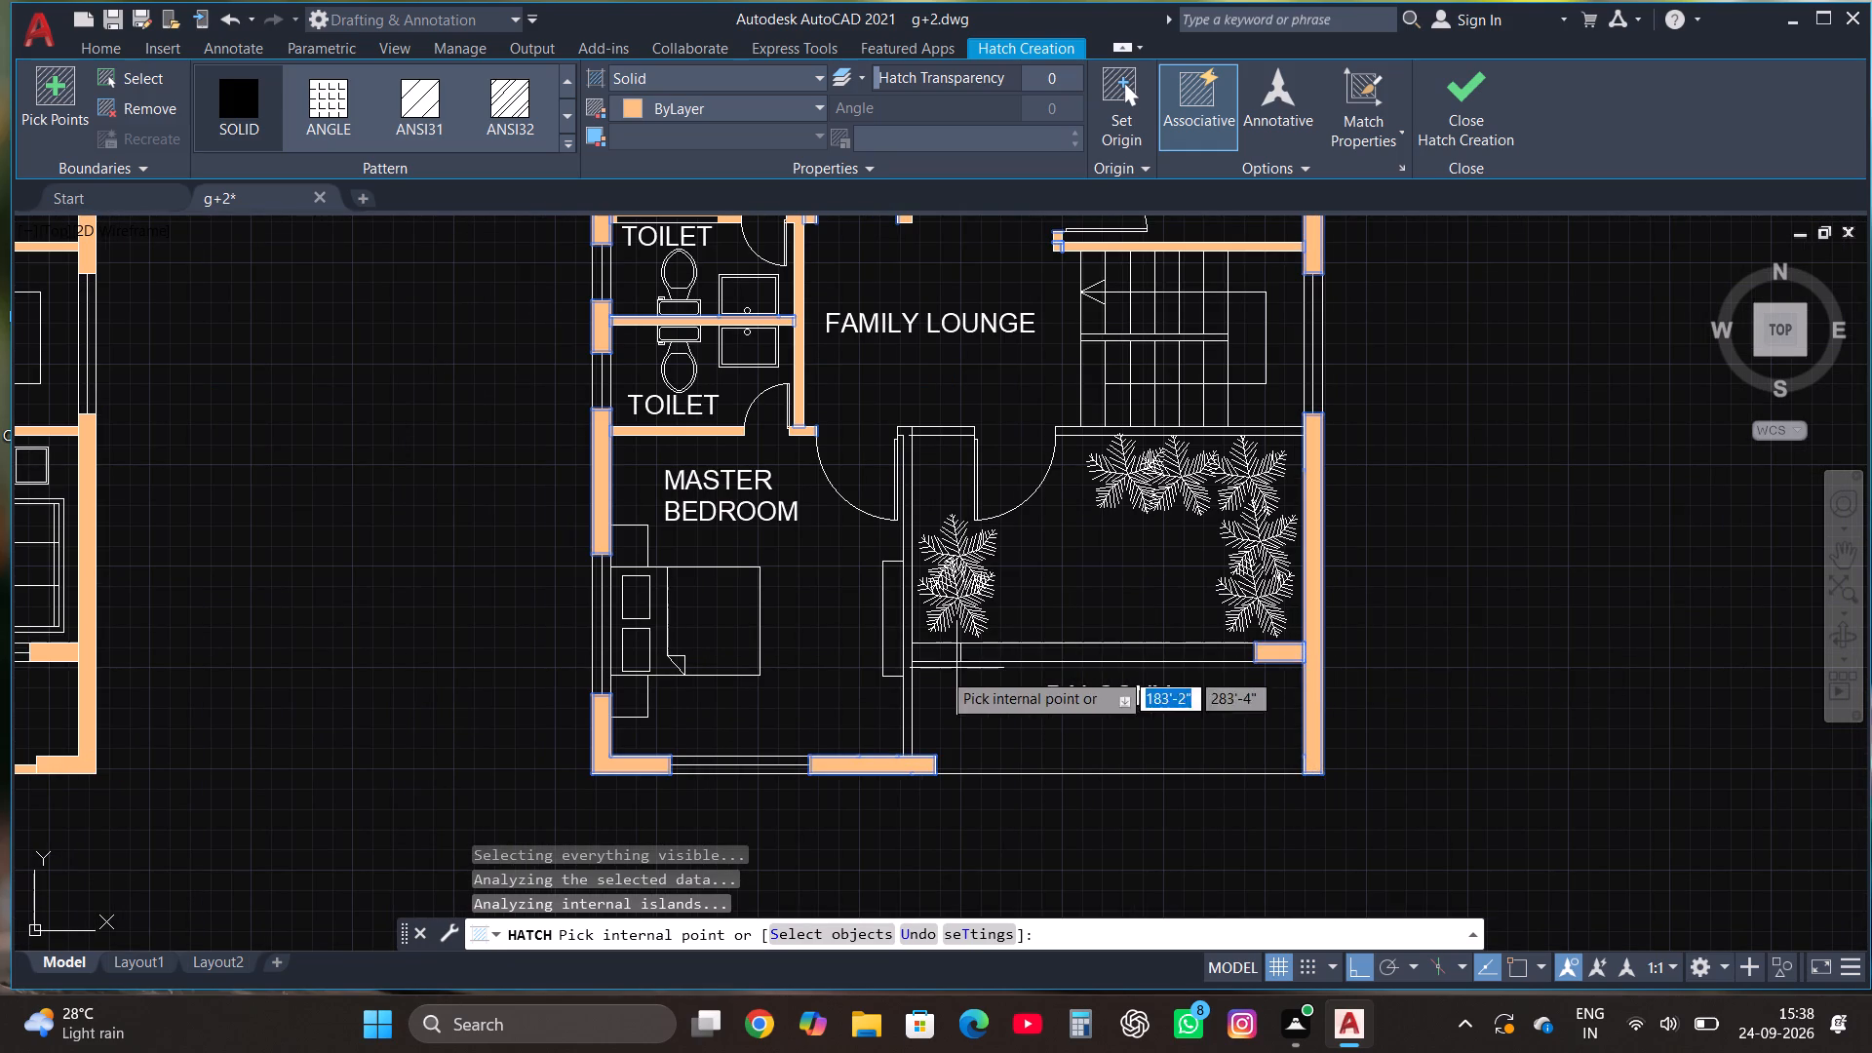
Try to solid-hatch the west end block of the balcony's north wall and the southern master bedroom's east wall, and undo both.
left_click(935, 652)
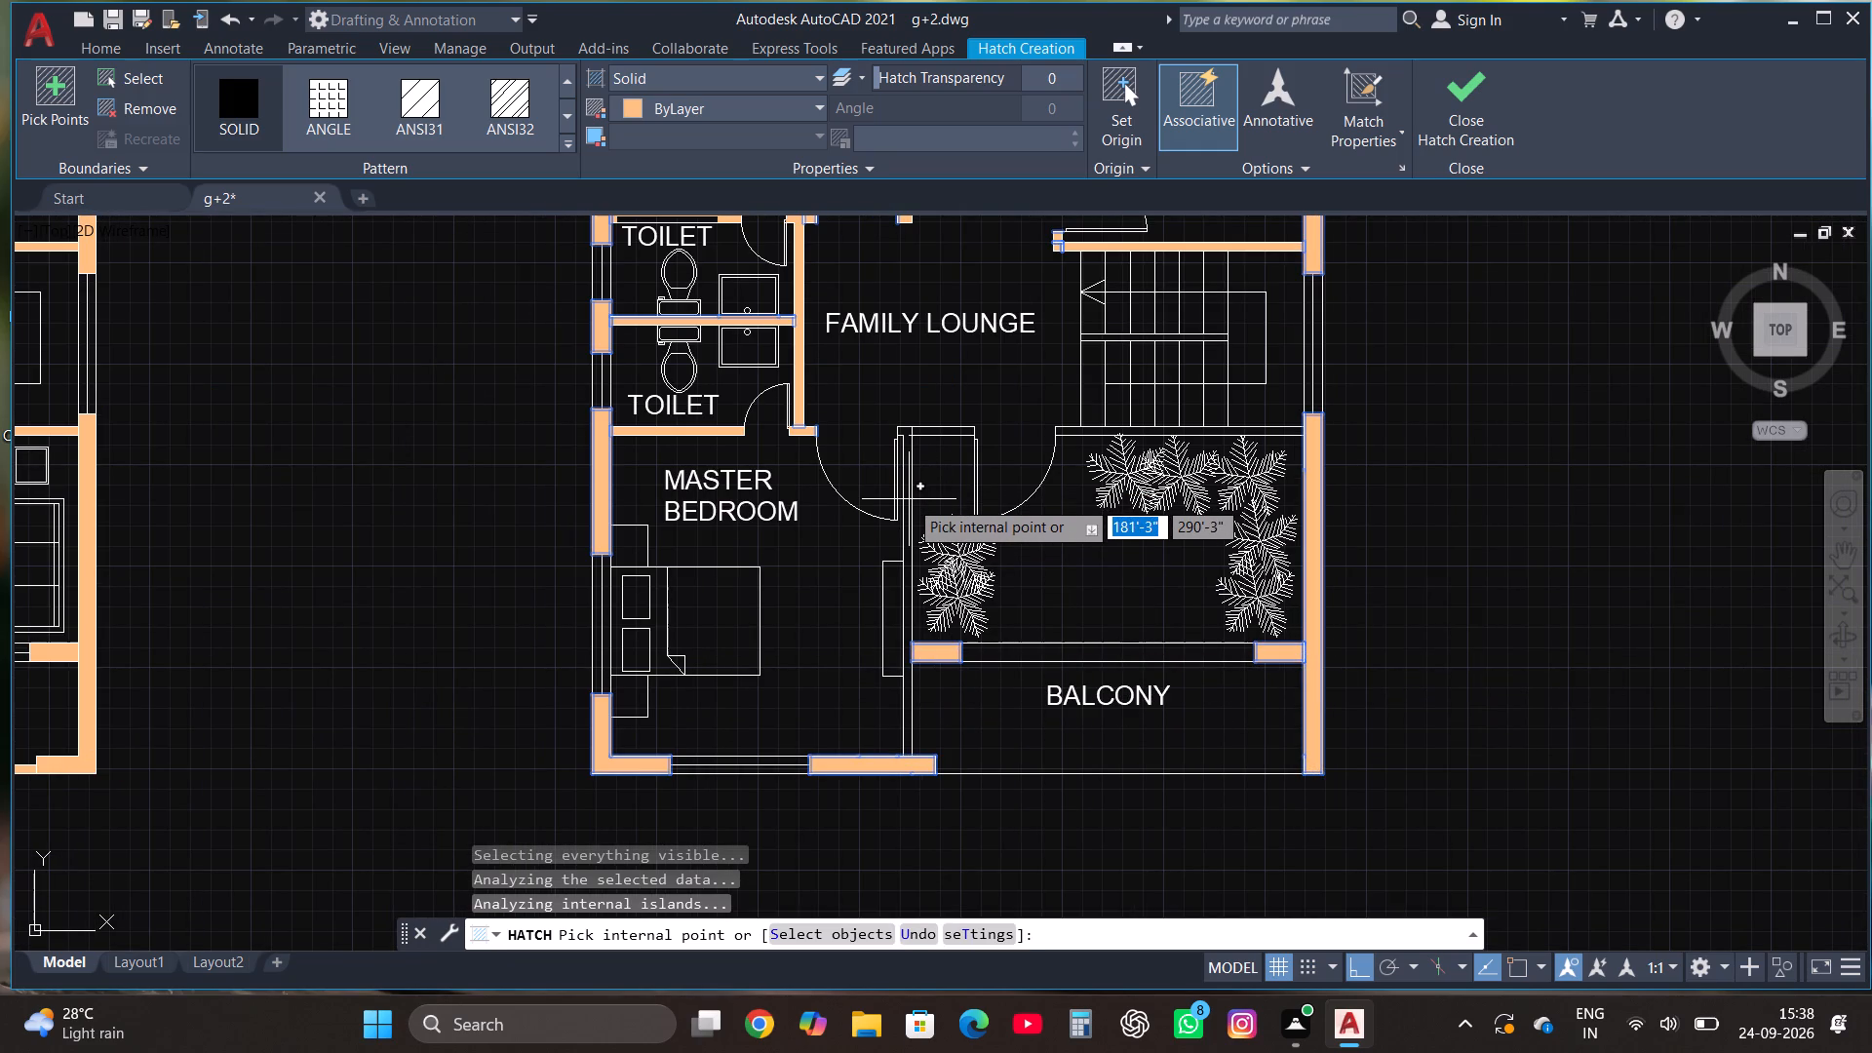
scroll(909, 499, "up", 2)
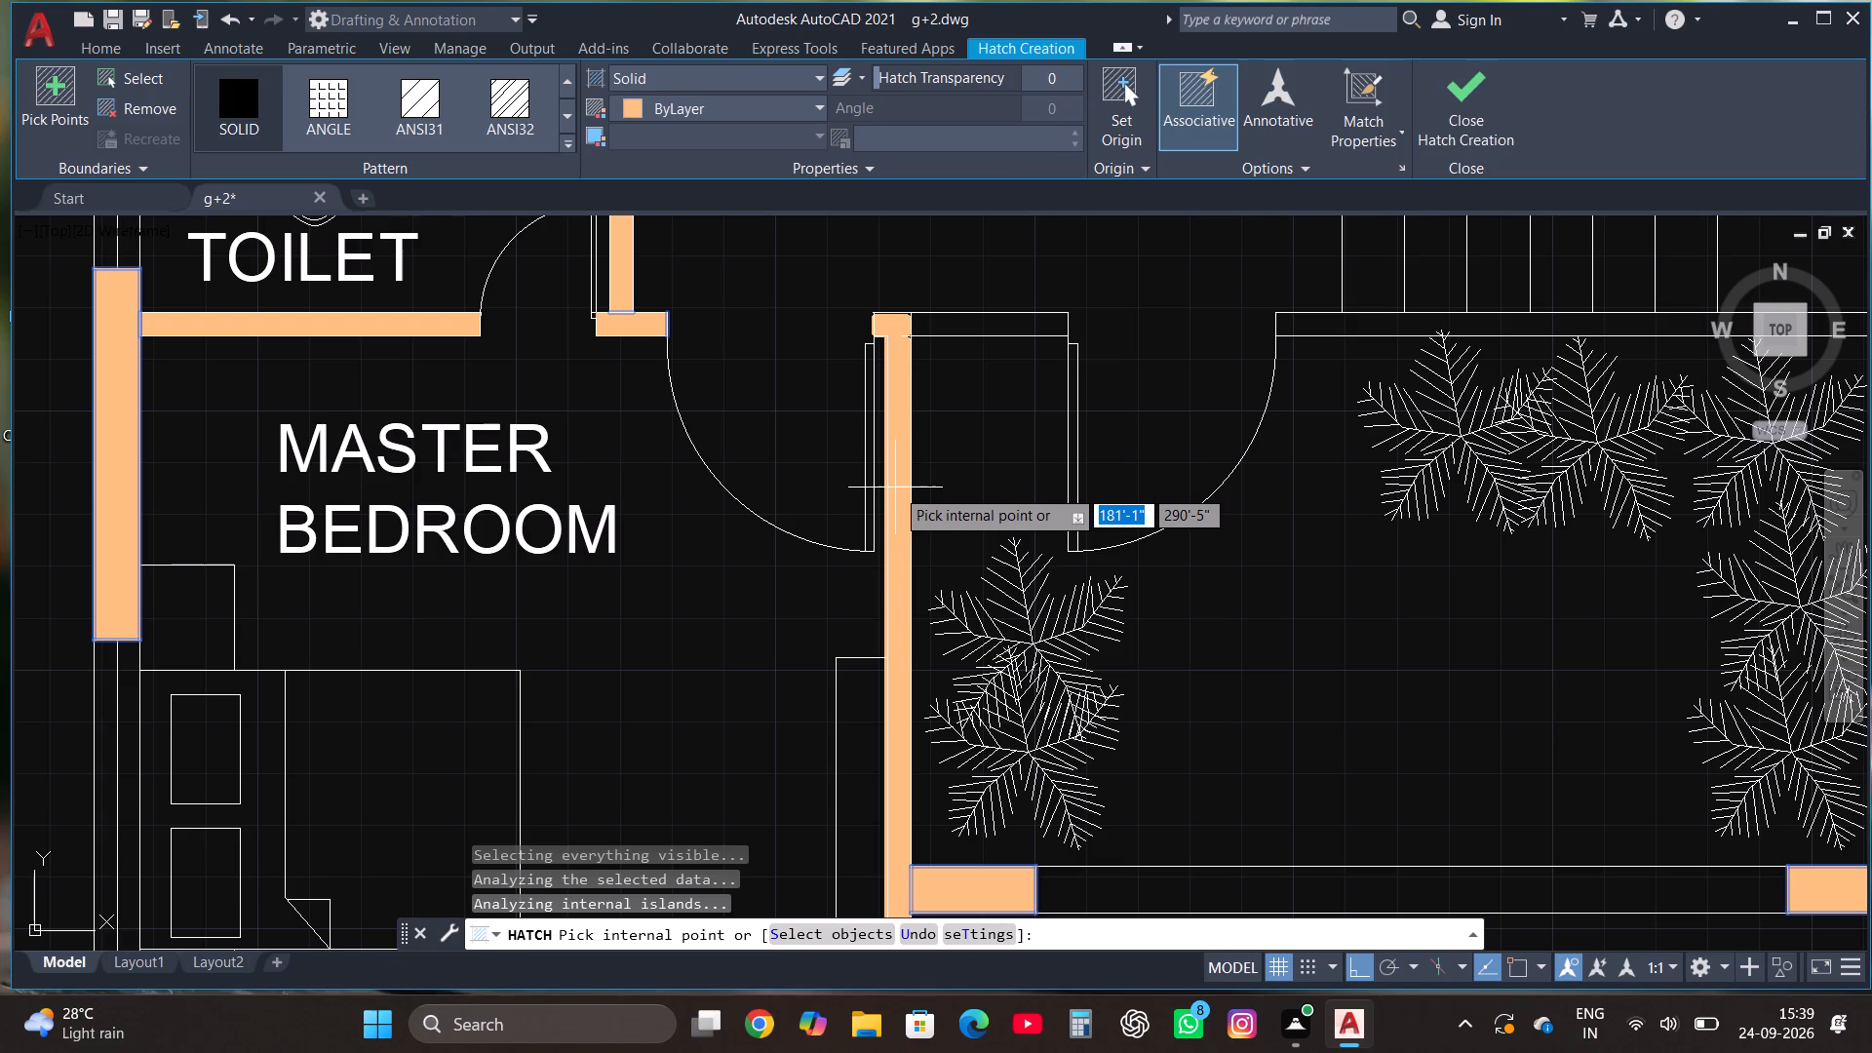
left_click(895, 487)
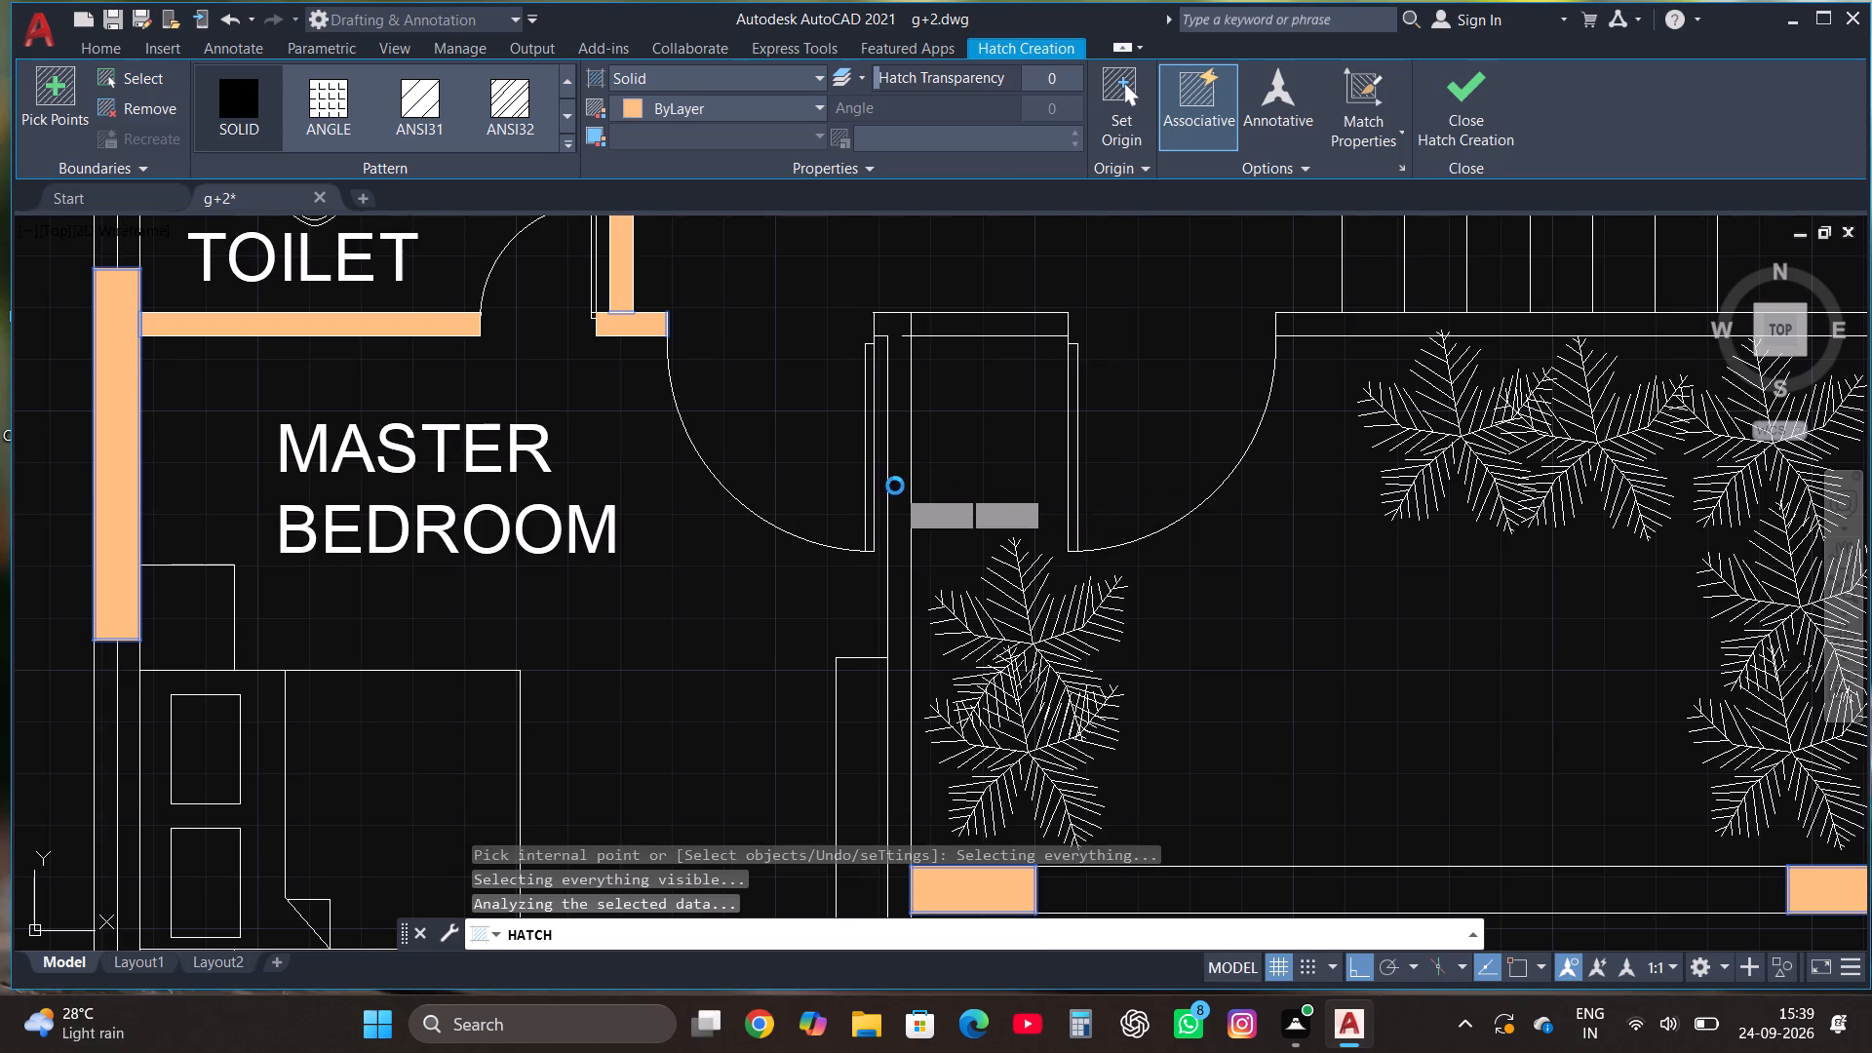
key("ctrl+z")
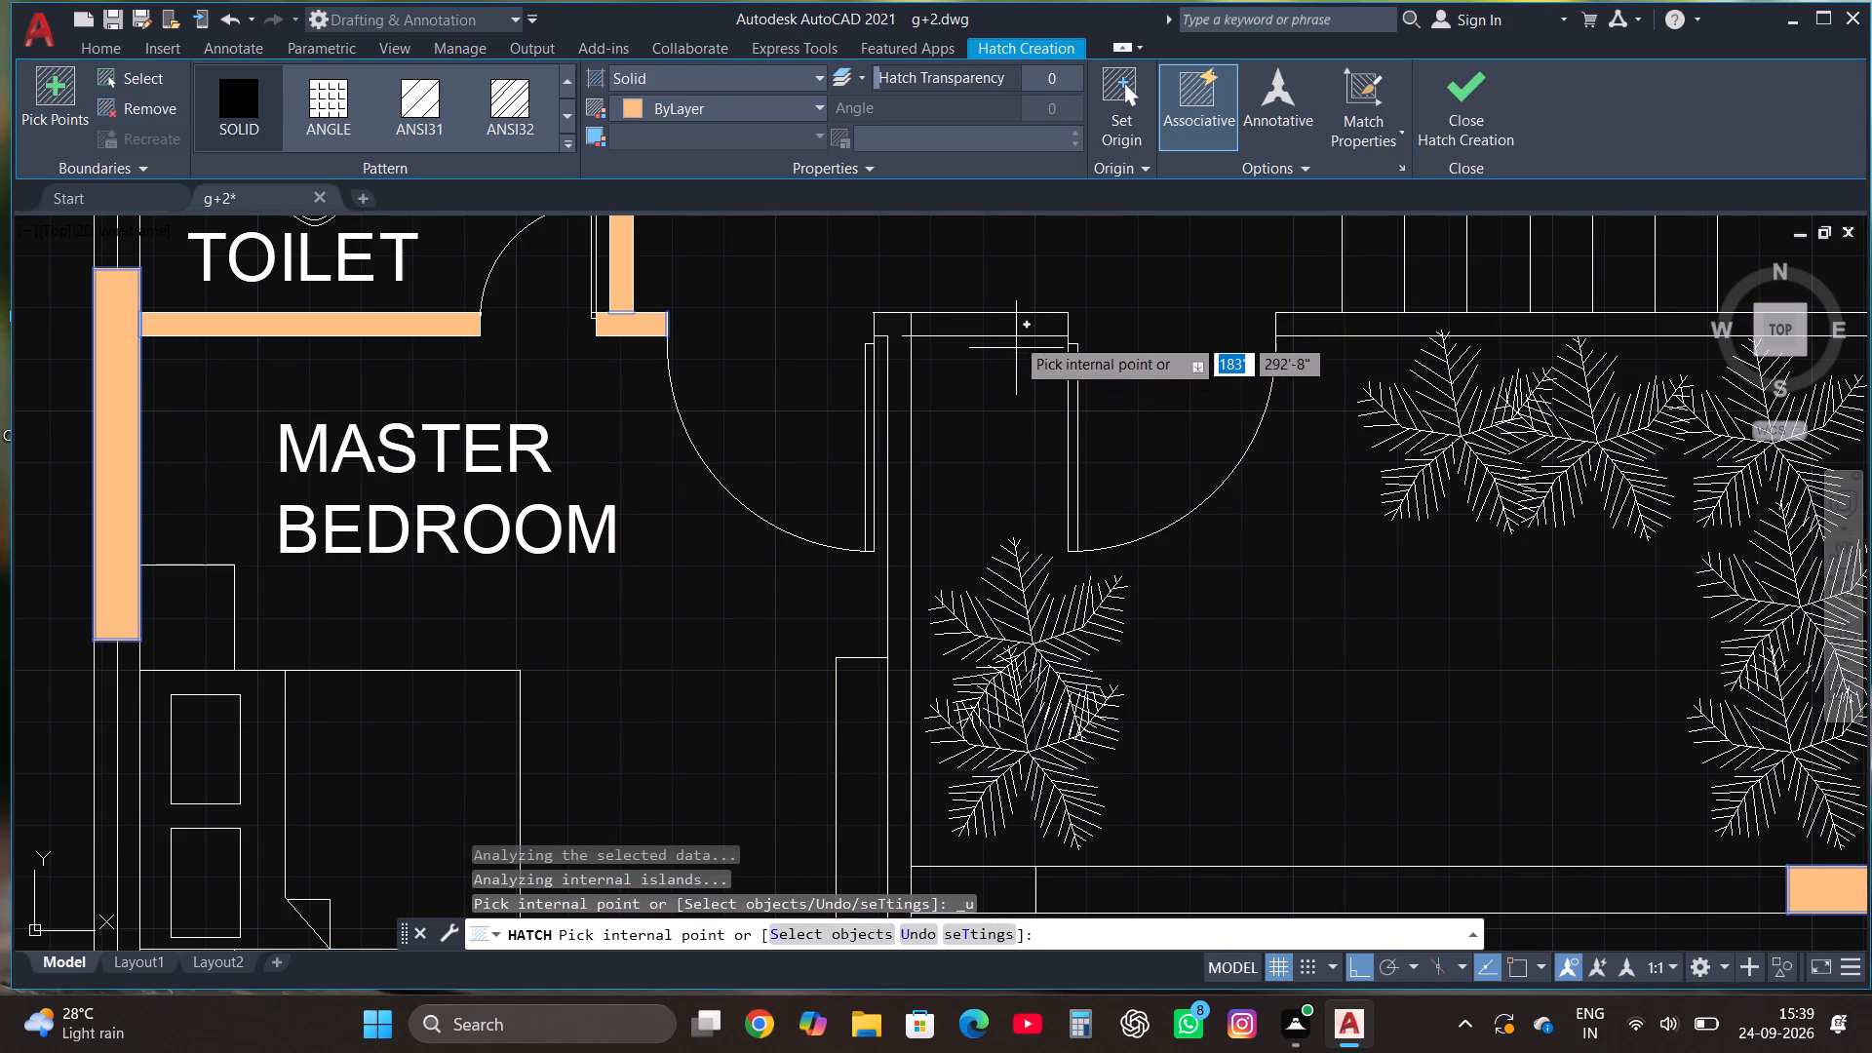
Solid-hatch the short wall between the southern master bedroom door and the planted terrace door.
left_click(1010, 325)
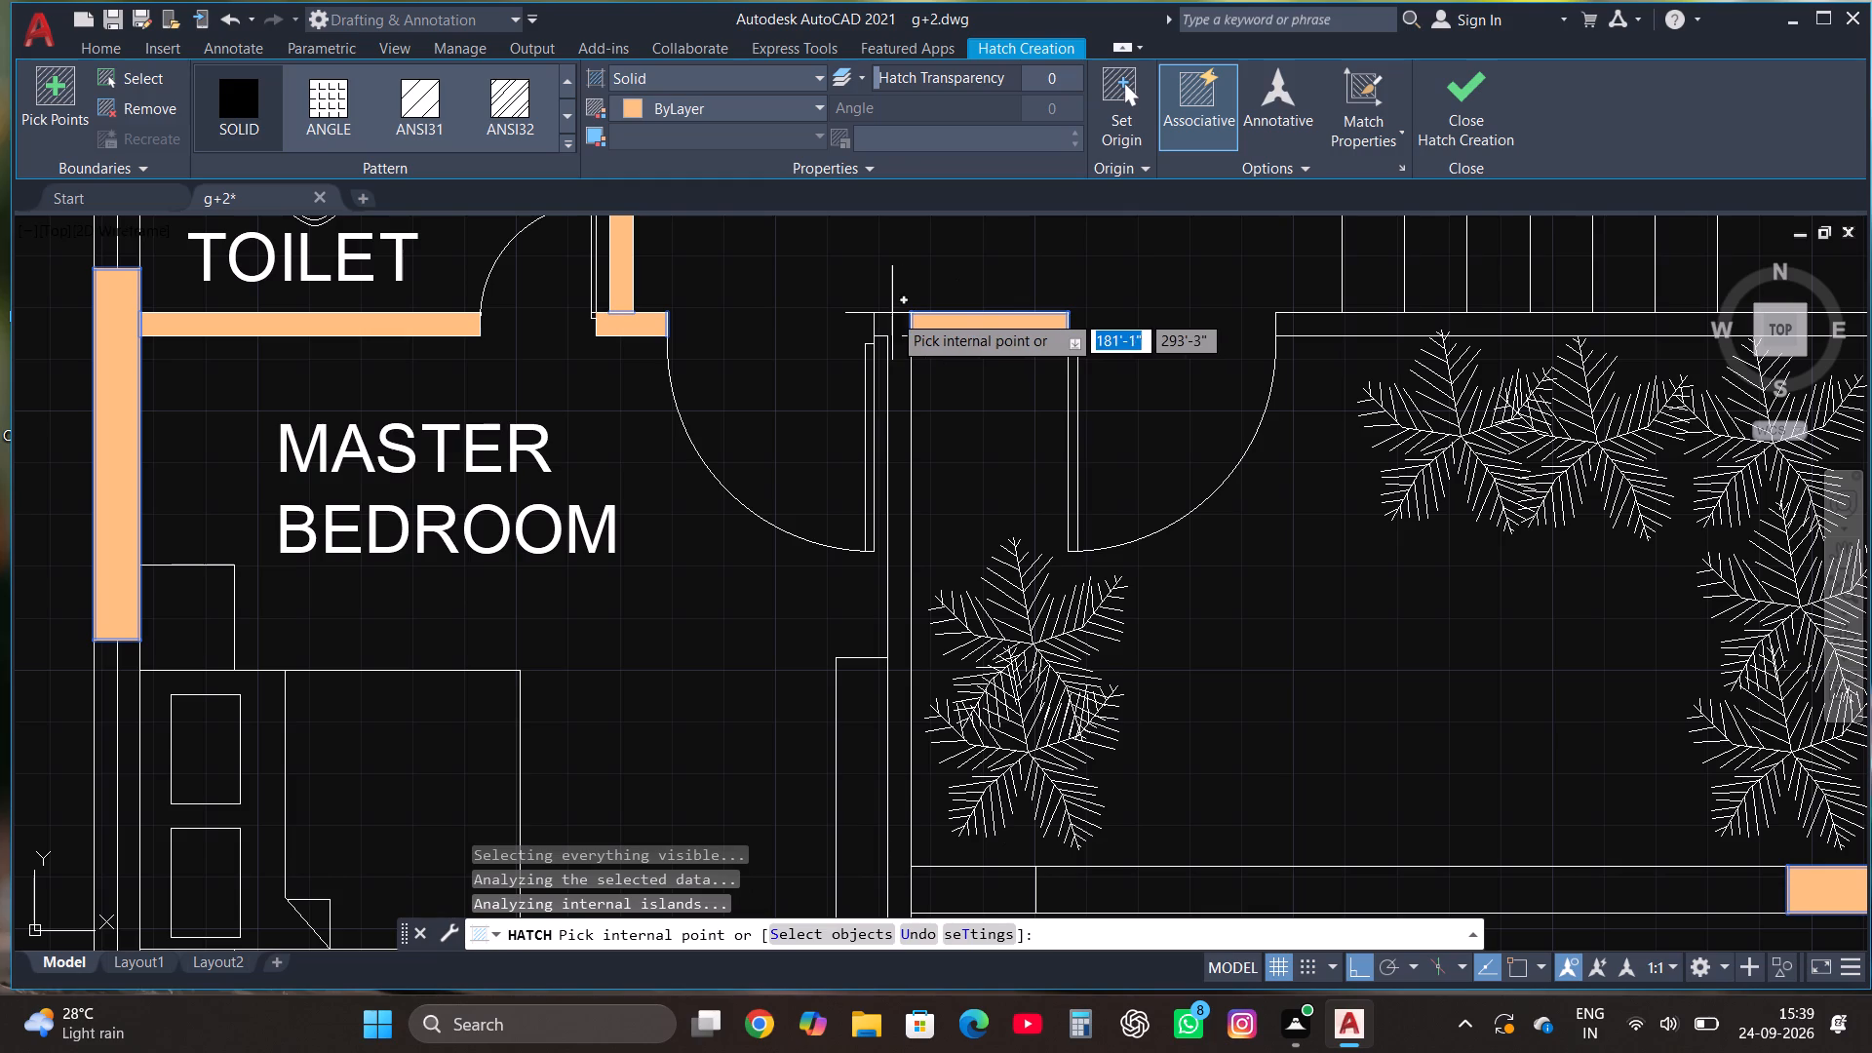
key("Escape")
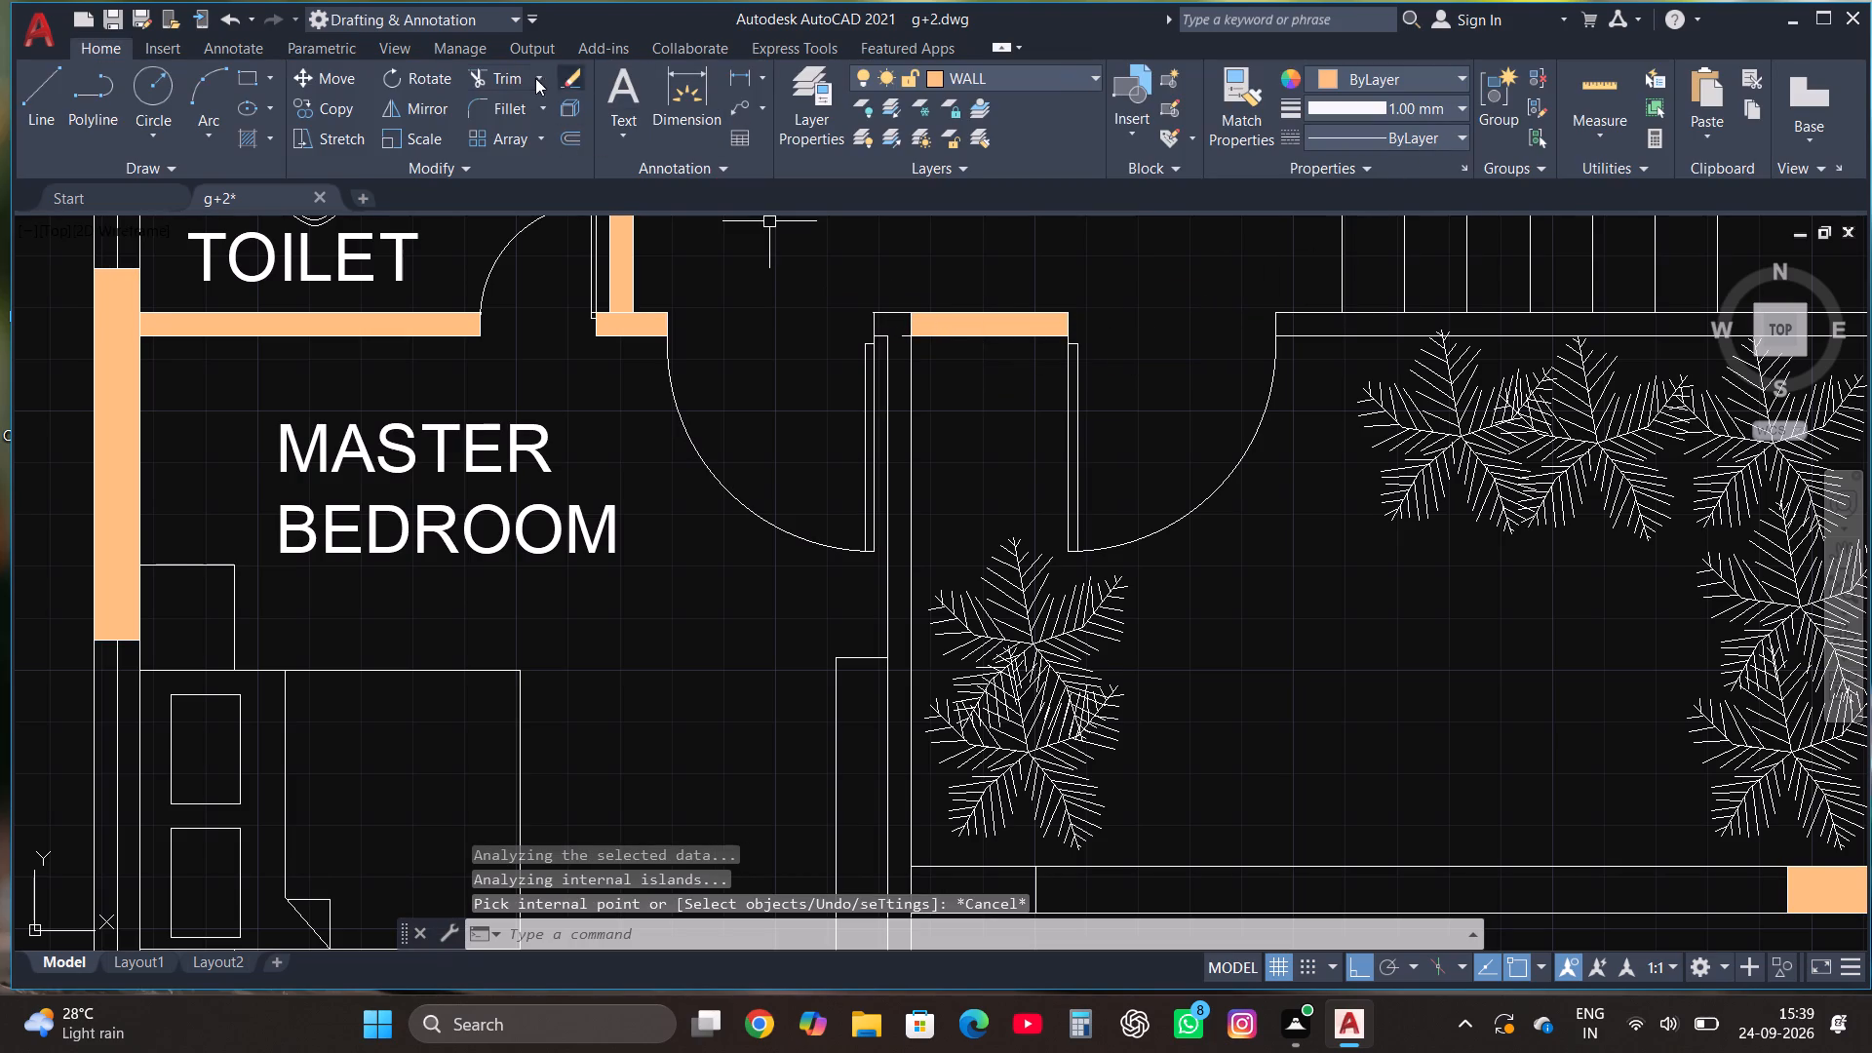
Trim the short line stub at the upper end of the southern master bedroom's east wall.
left_click(502, 84)
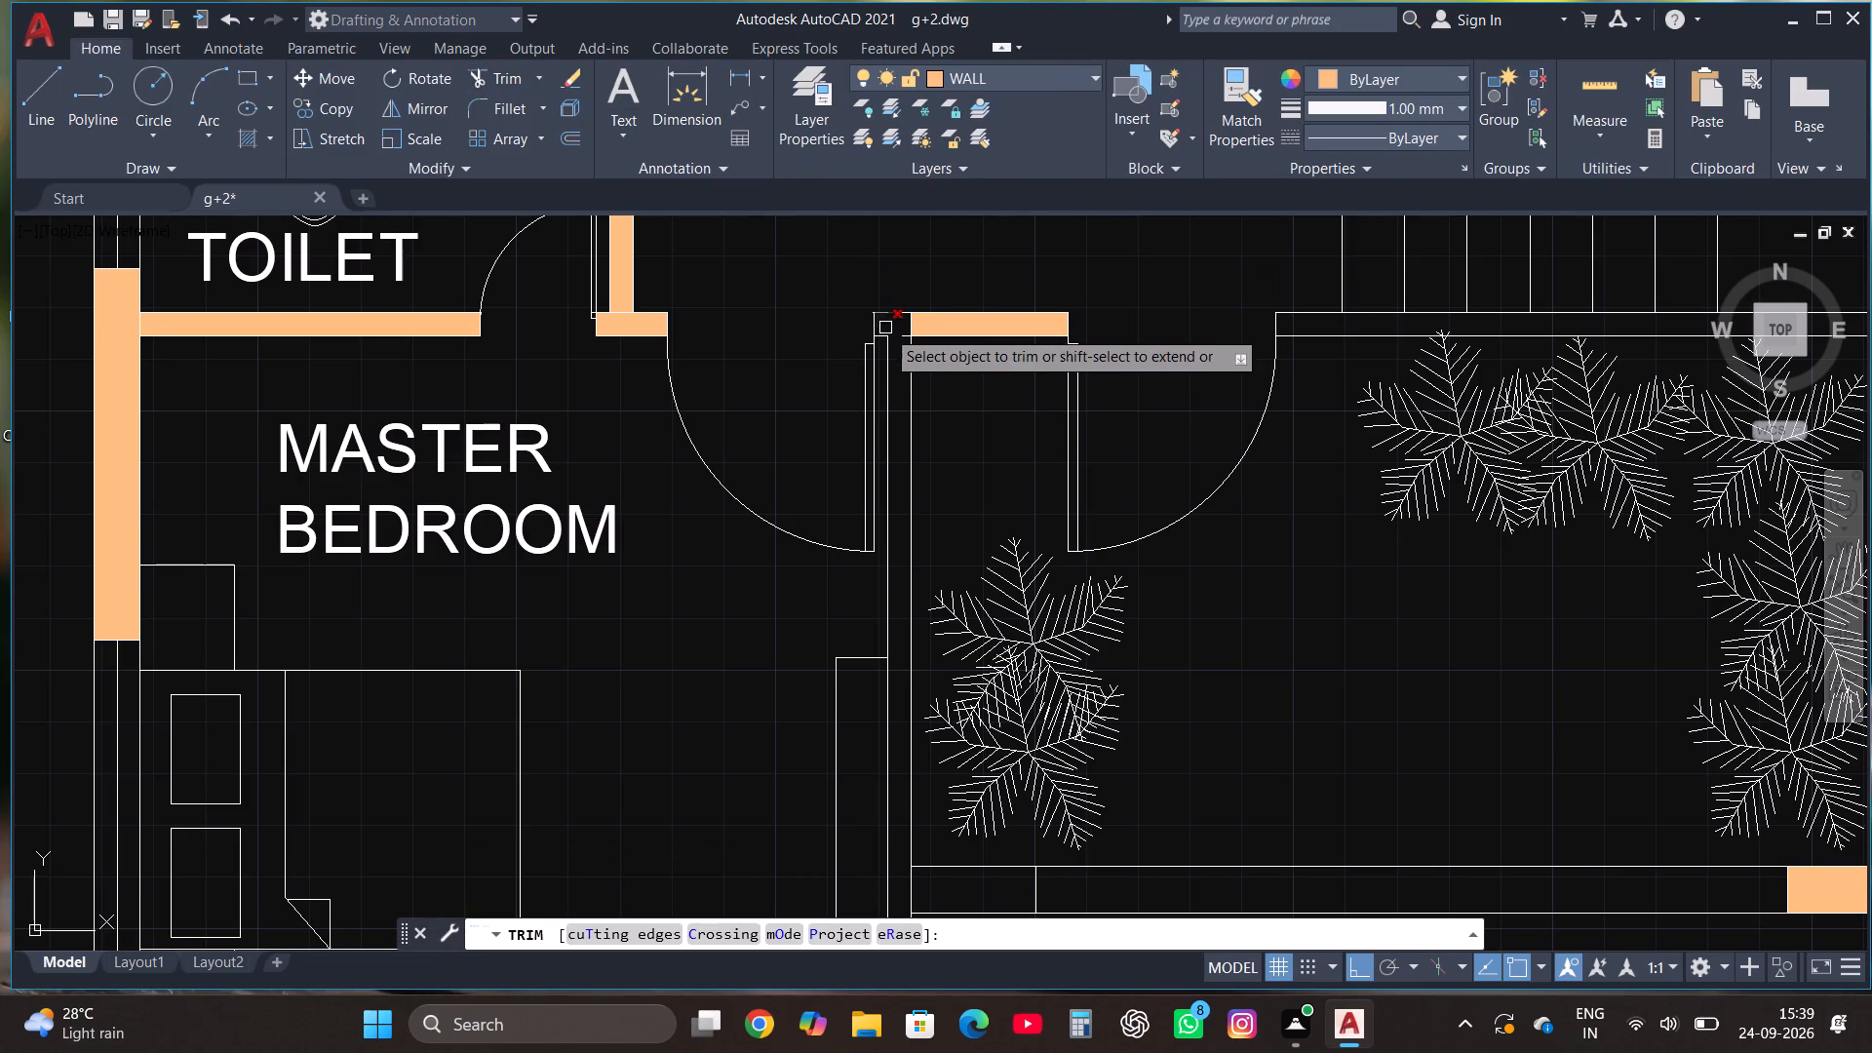
left_click(898, 341)
key("Escape")
Solid-hatch the west end block of the wall between the planted terrace and the balcony.
scroll(893, 351, "down", 2)
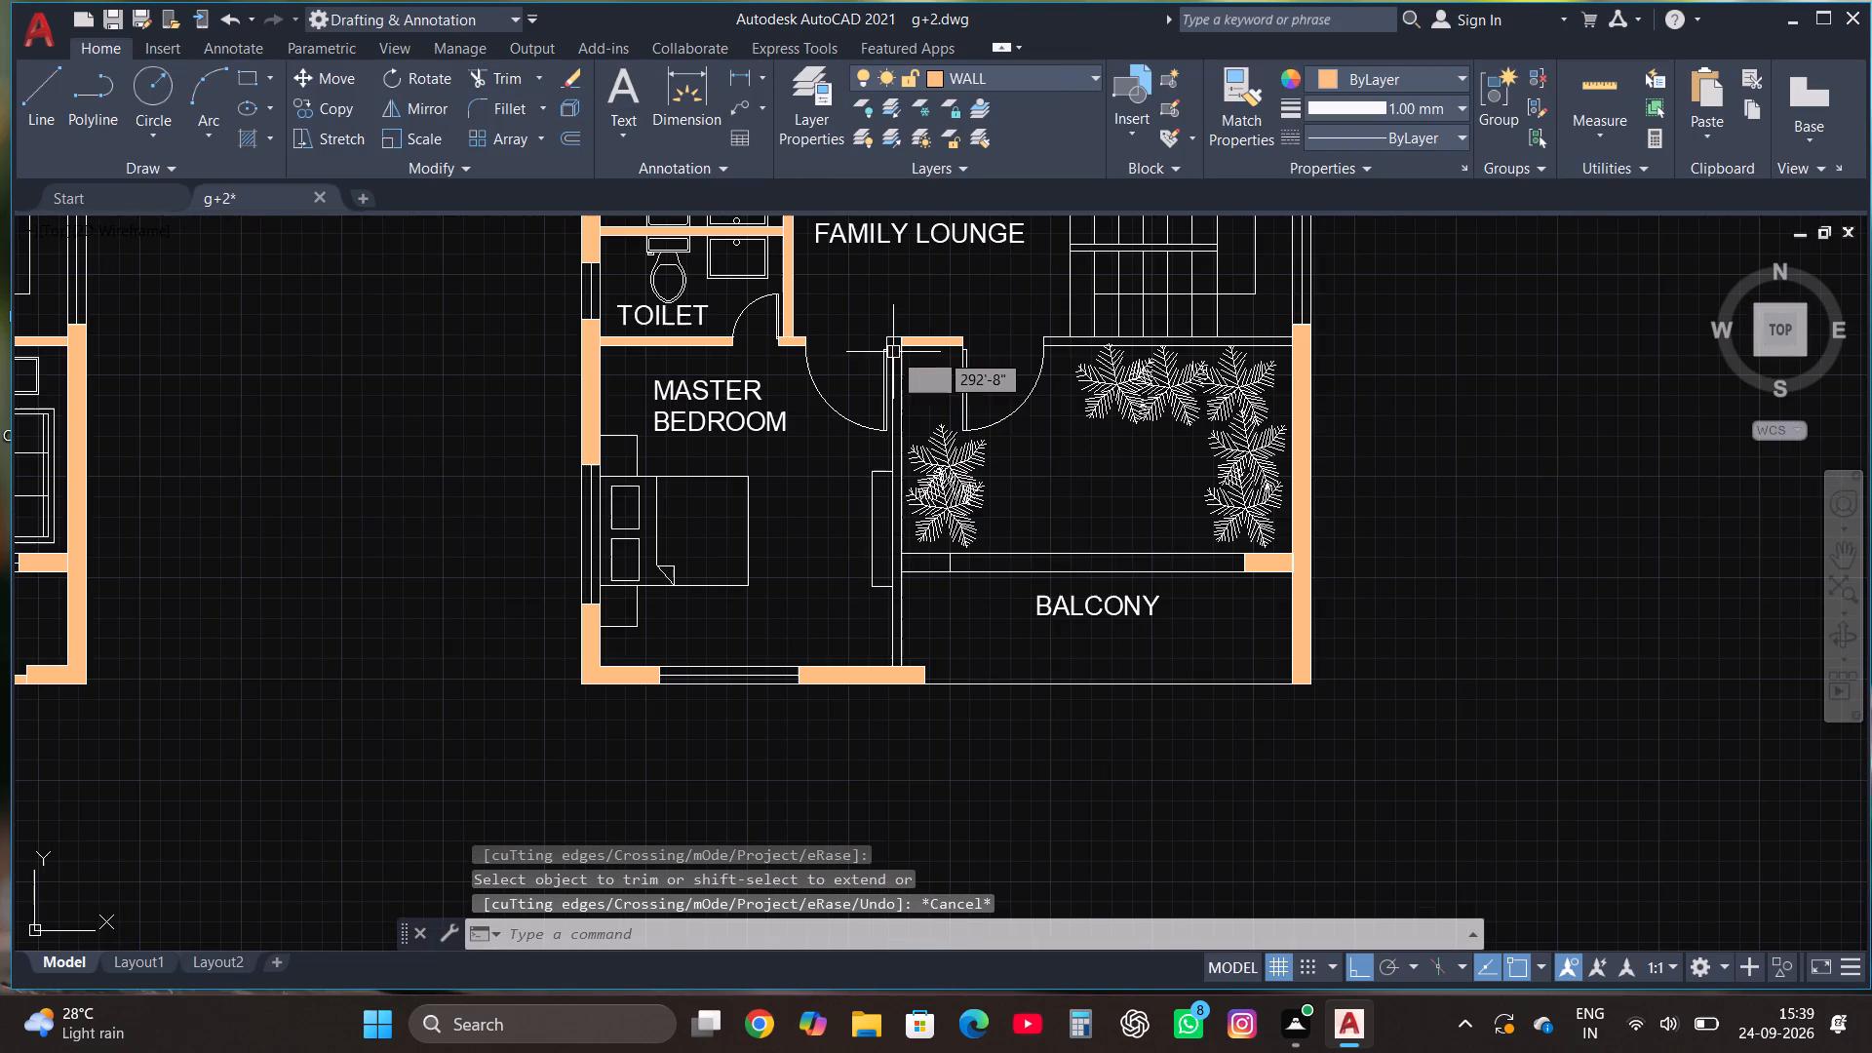
scroll(921, 564, "up", 1)
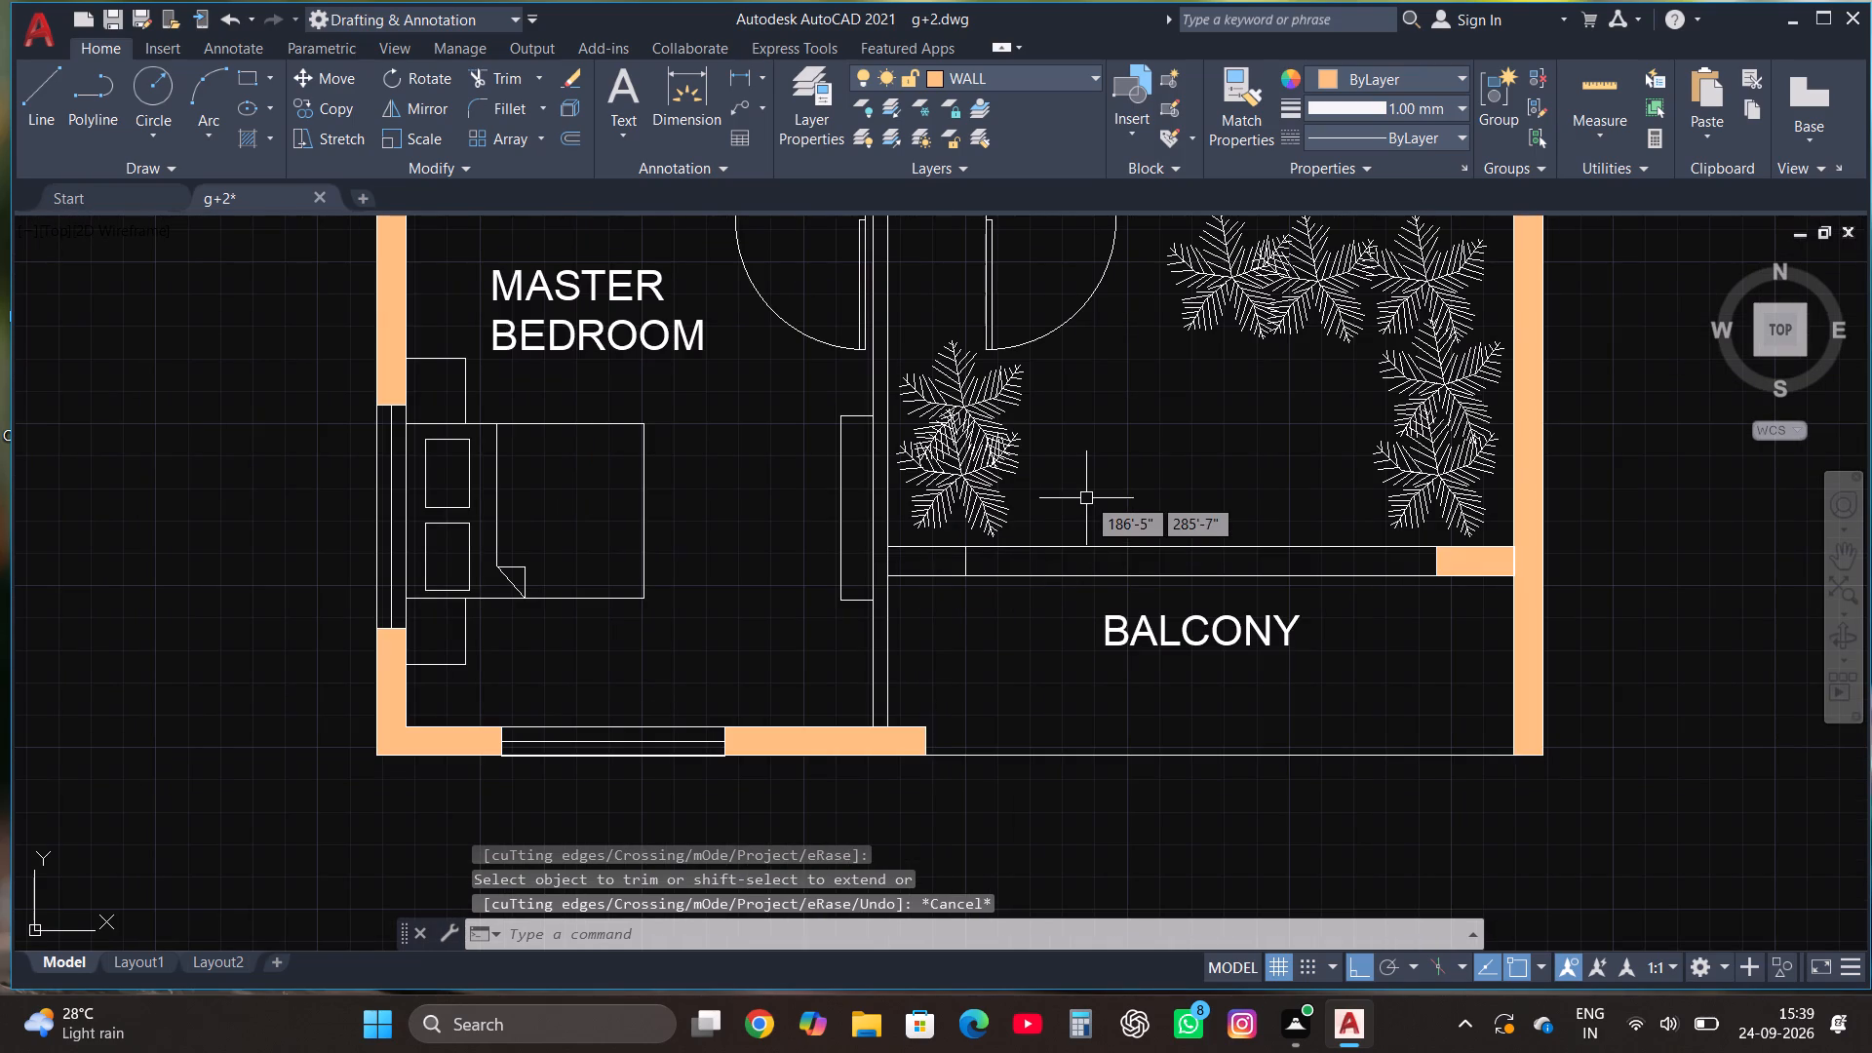
key("h")
key("Return")
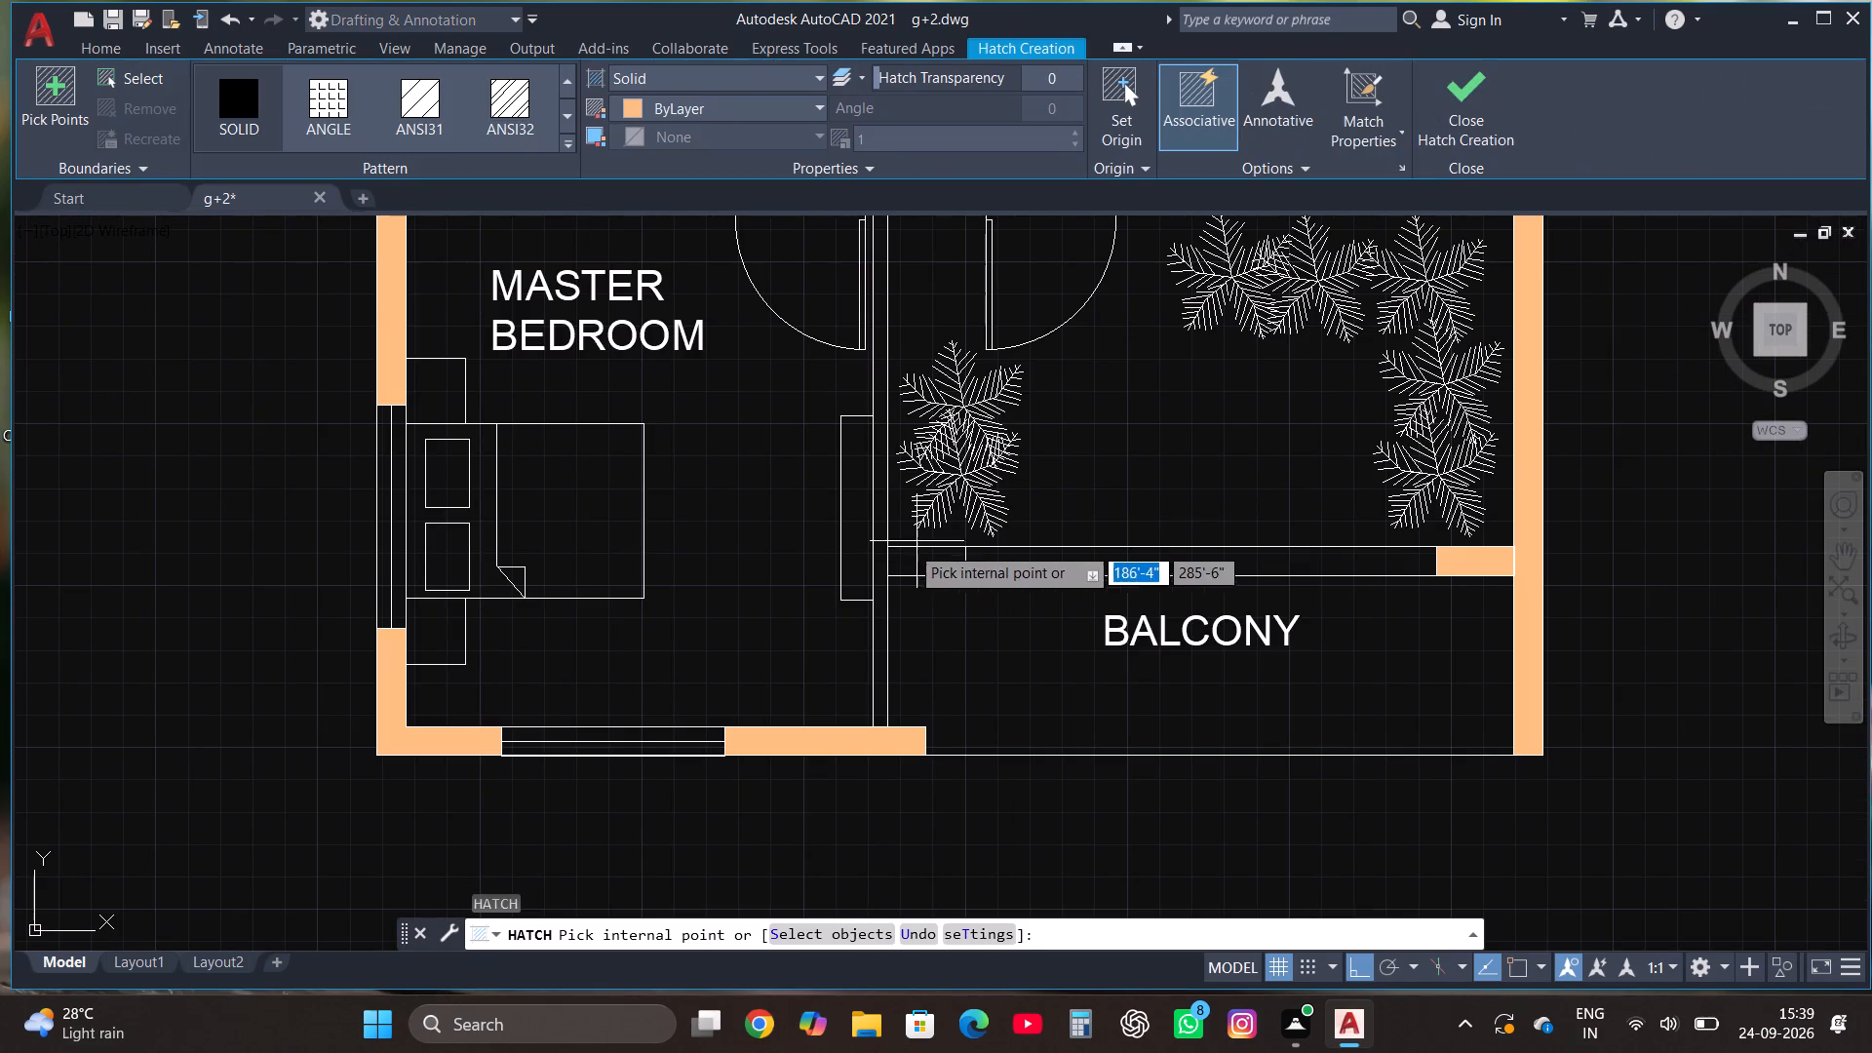
left_click(919, 552)
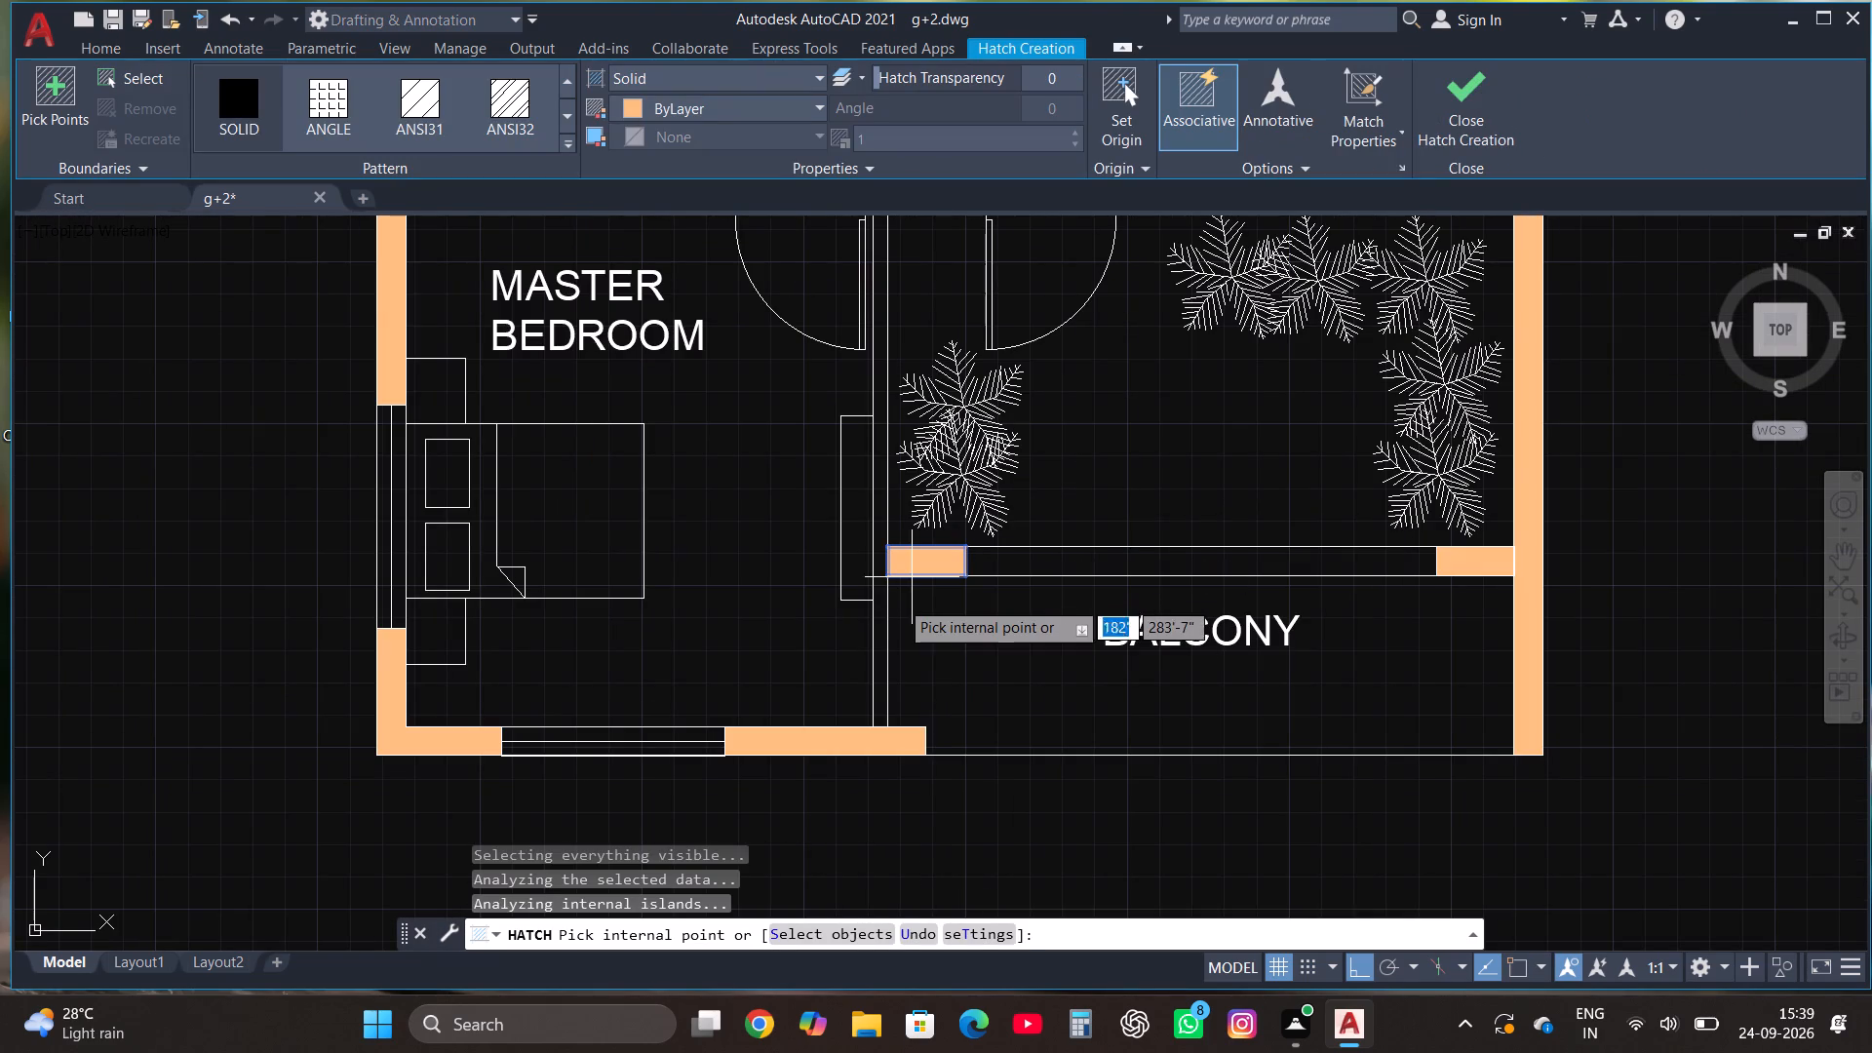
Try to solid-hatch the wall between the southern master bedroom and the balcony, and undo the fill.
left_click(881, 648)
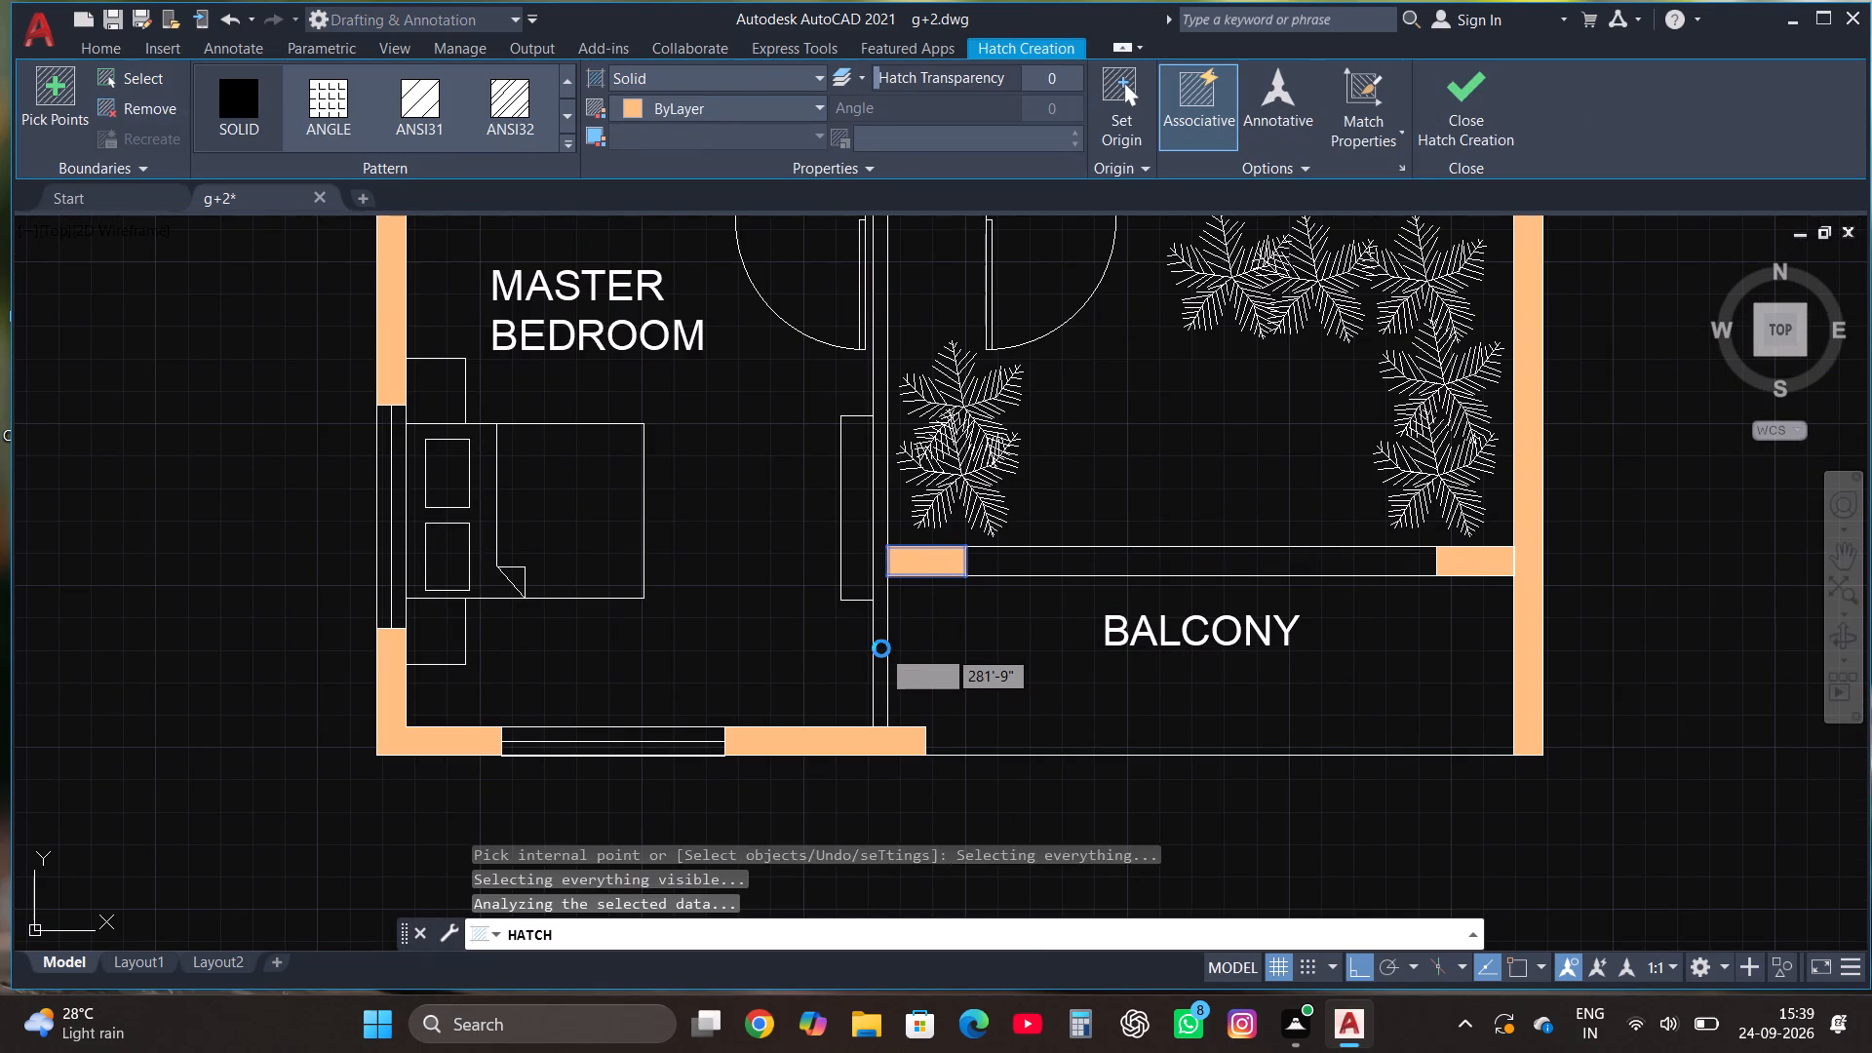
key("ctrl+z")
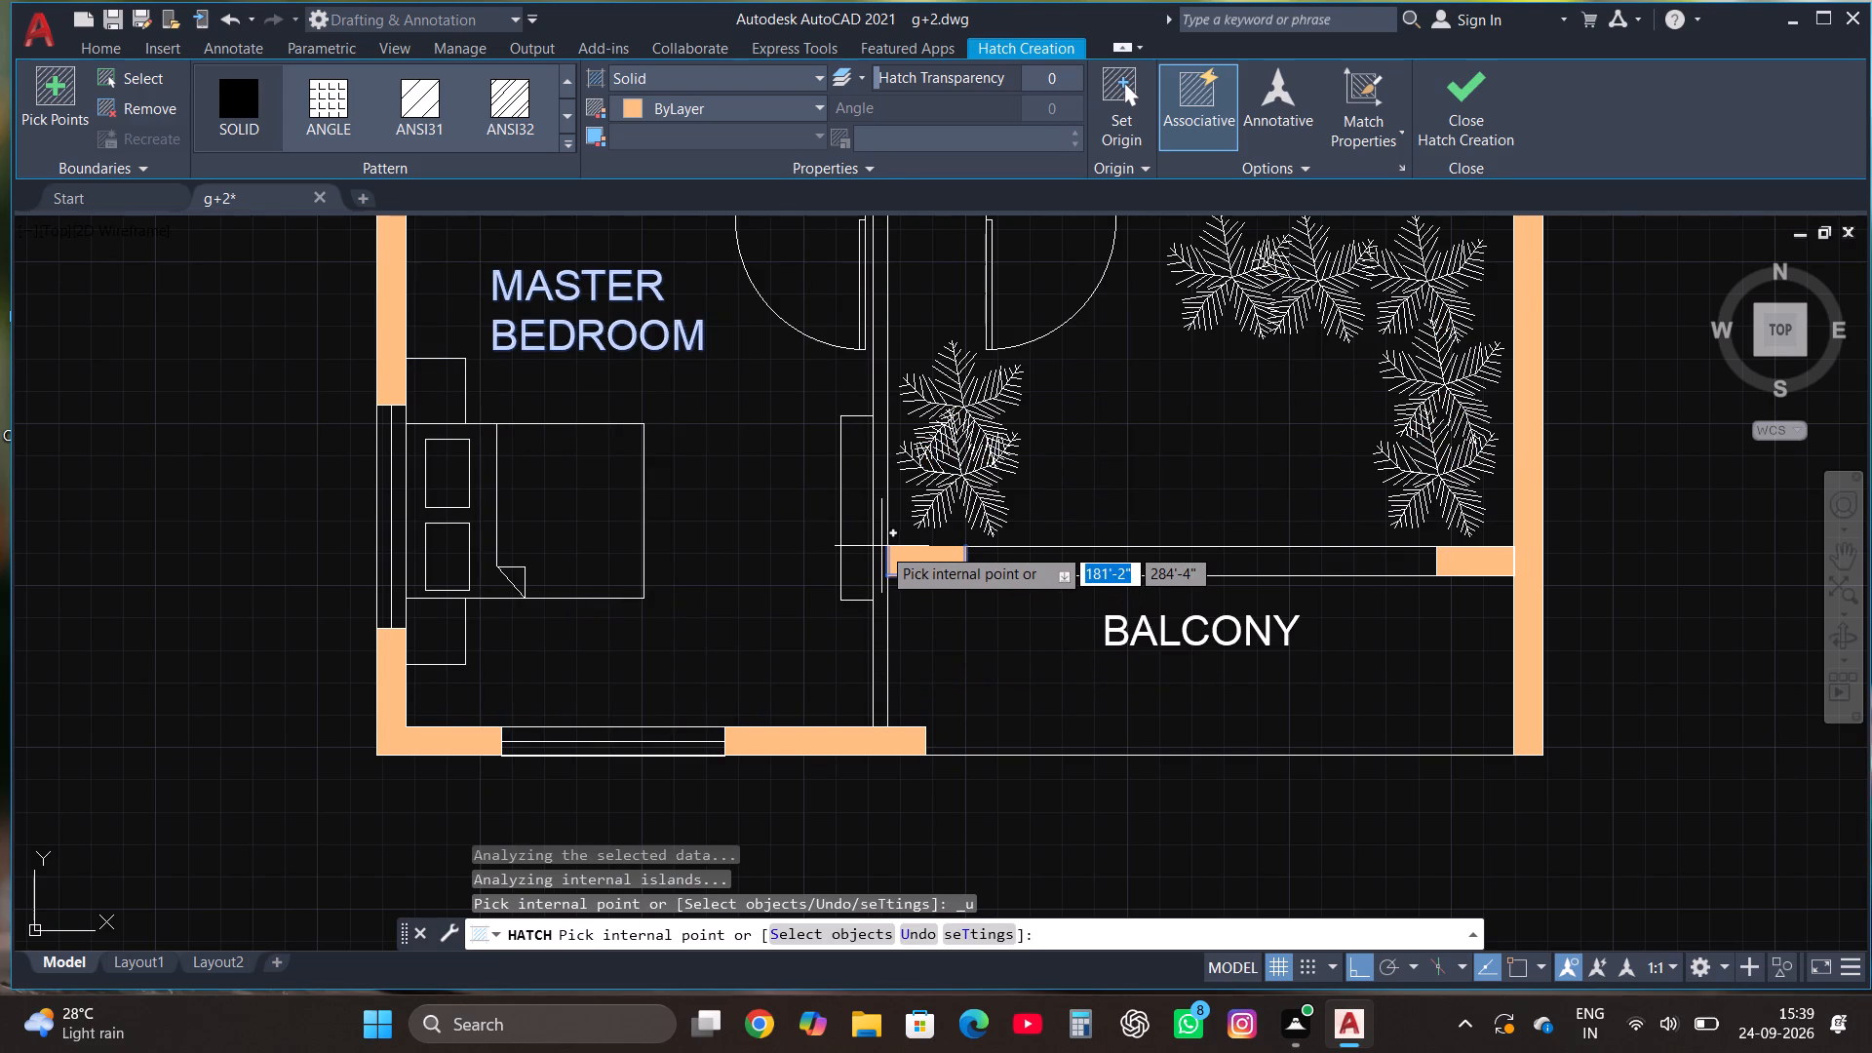
Solid-hatch the wall between the staircase and the planted terrace.
scroll(881, 546, "down", 1)
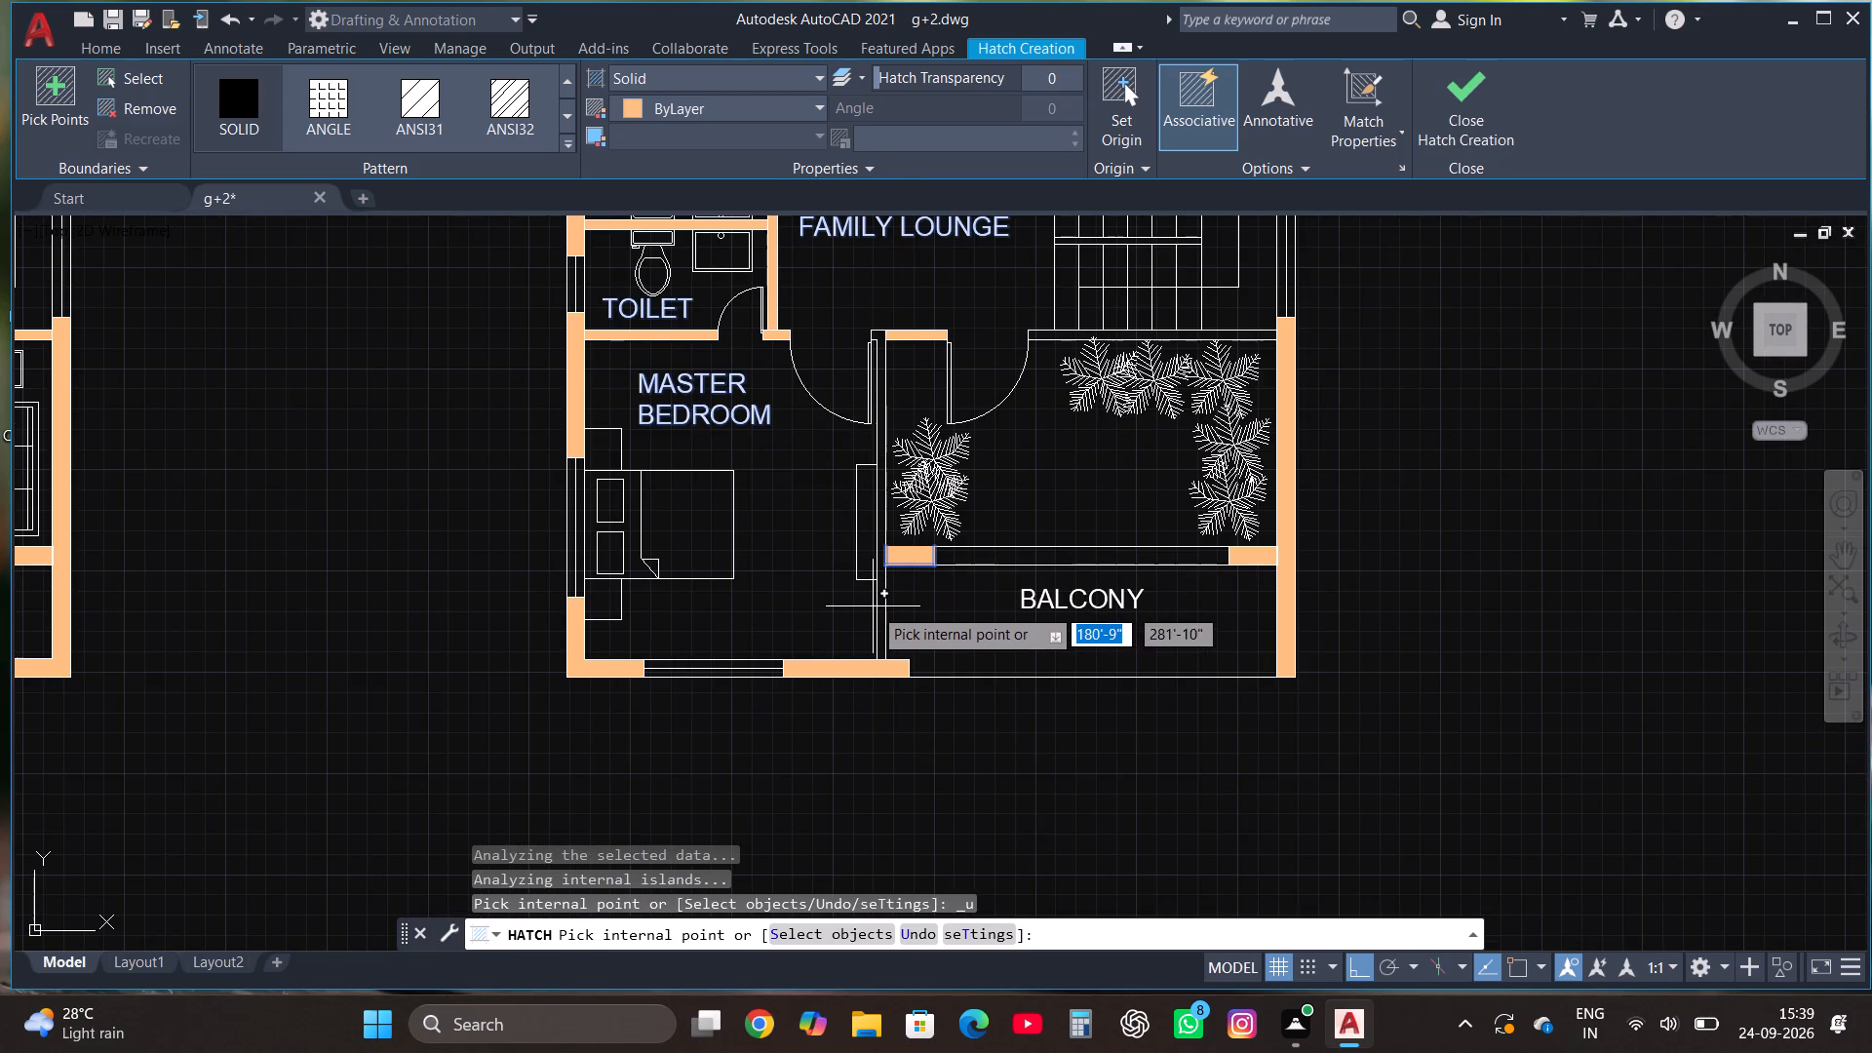
scroll(1129, 337, "up", 2)
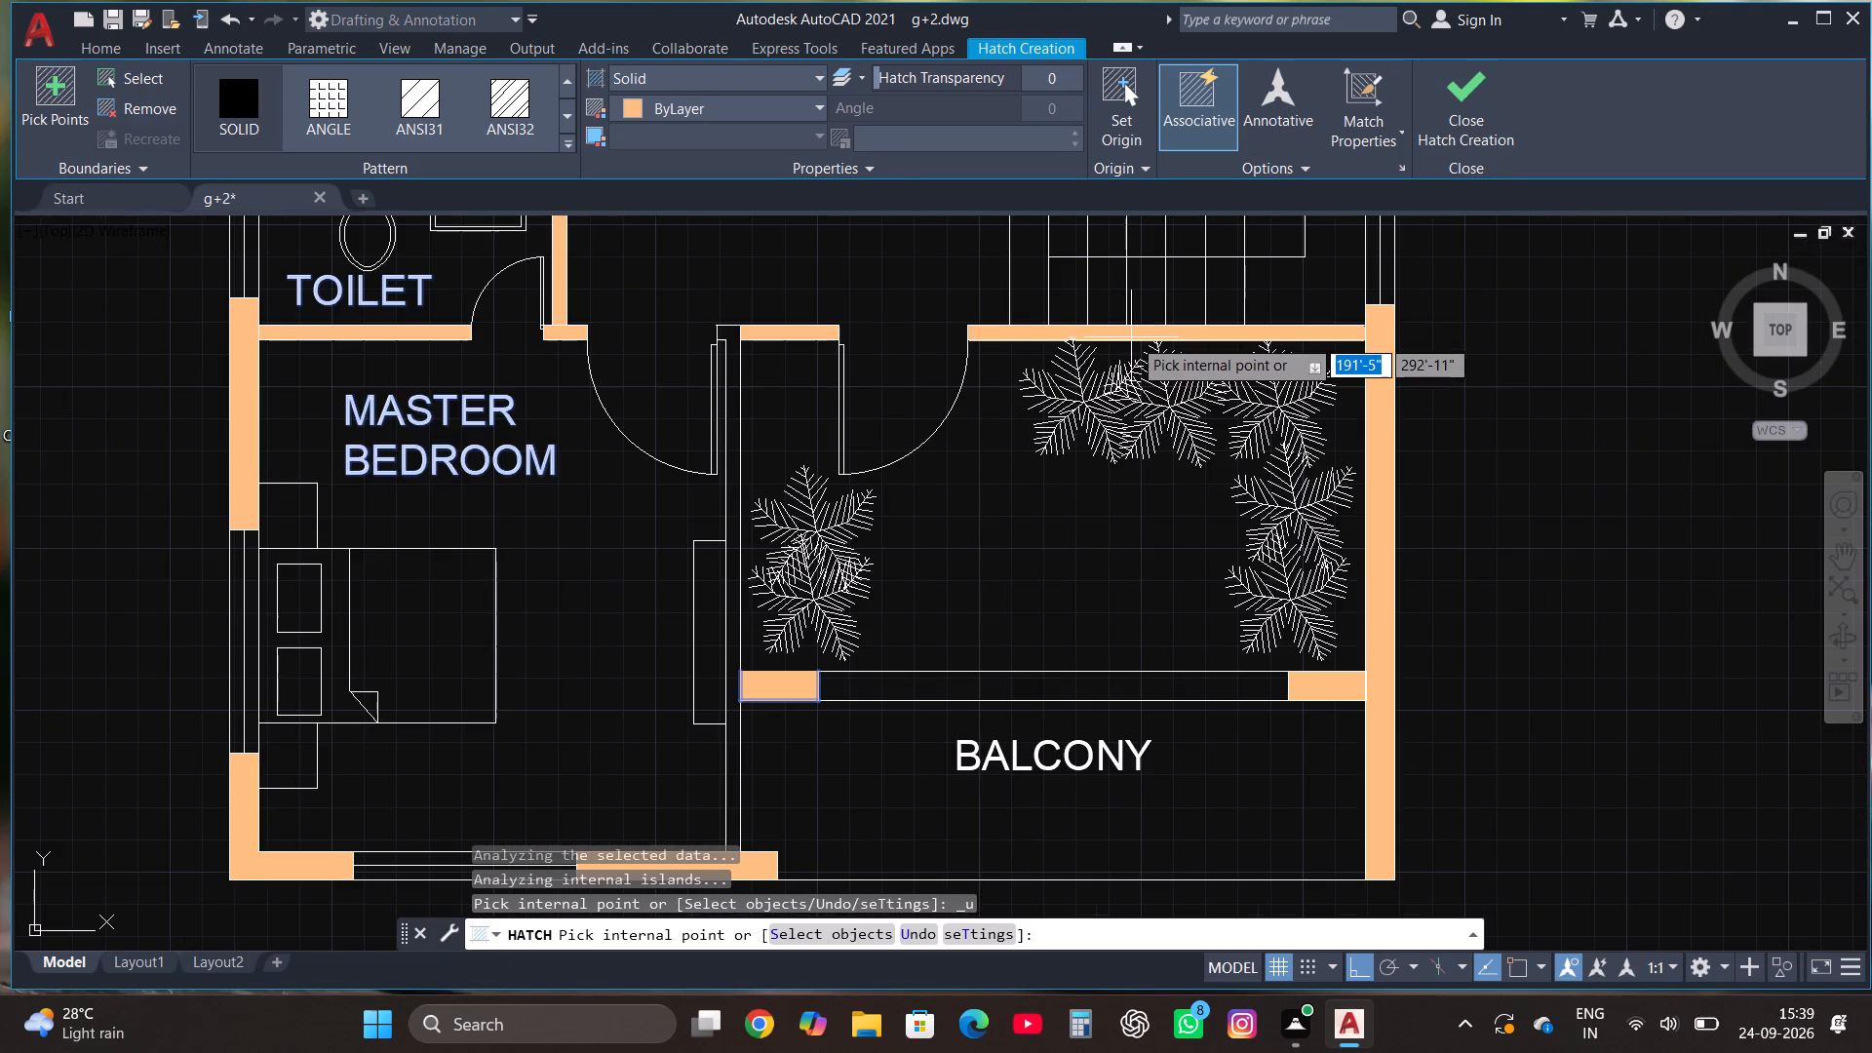
left_click(1134, 337)
scroll(889, 781, "down", 1)
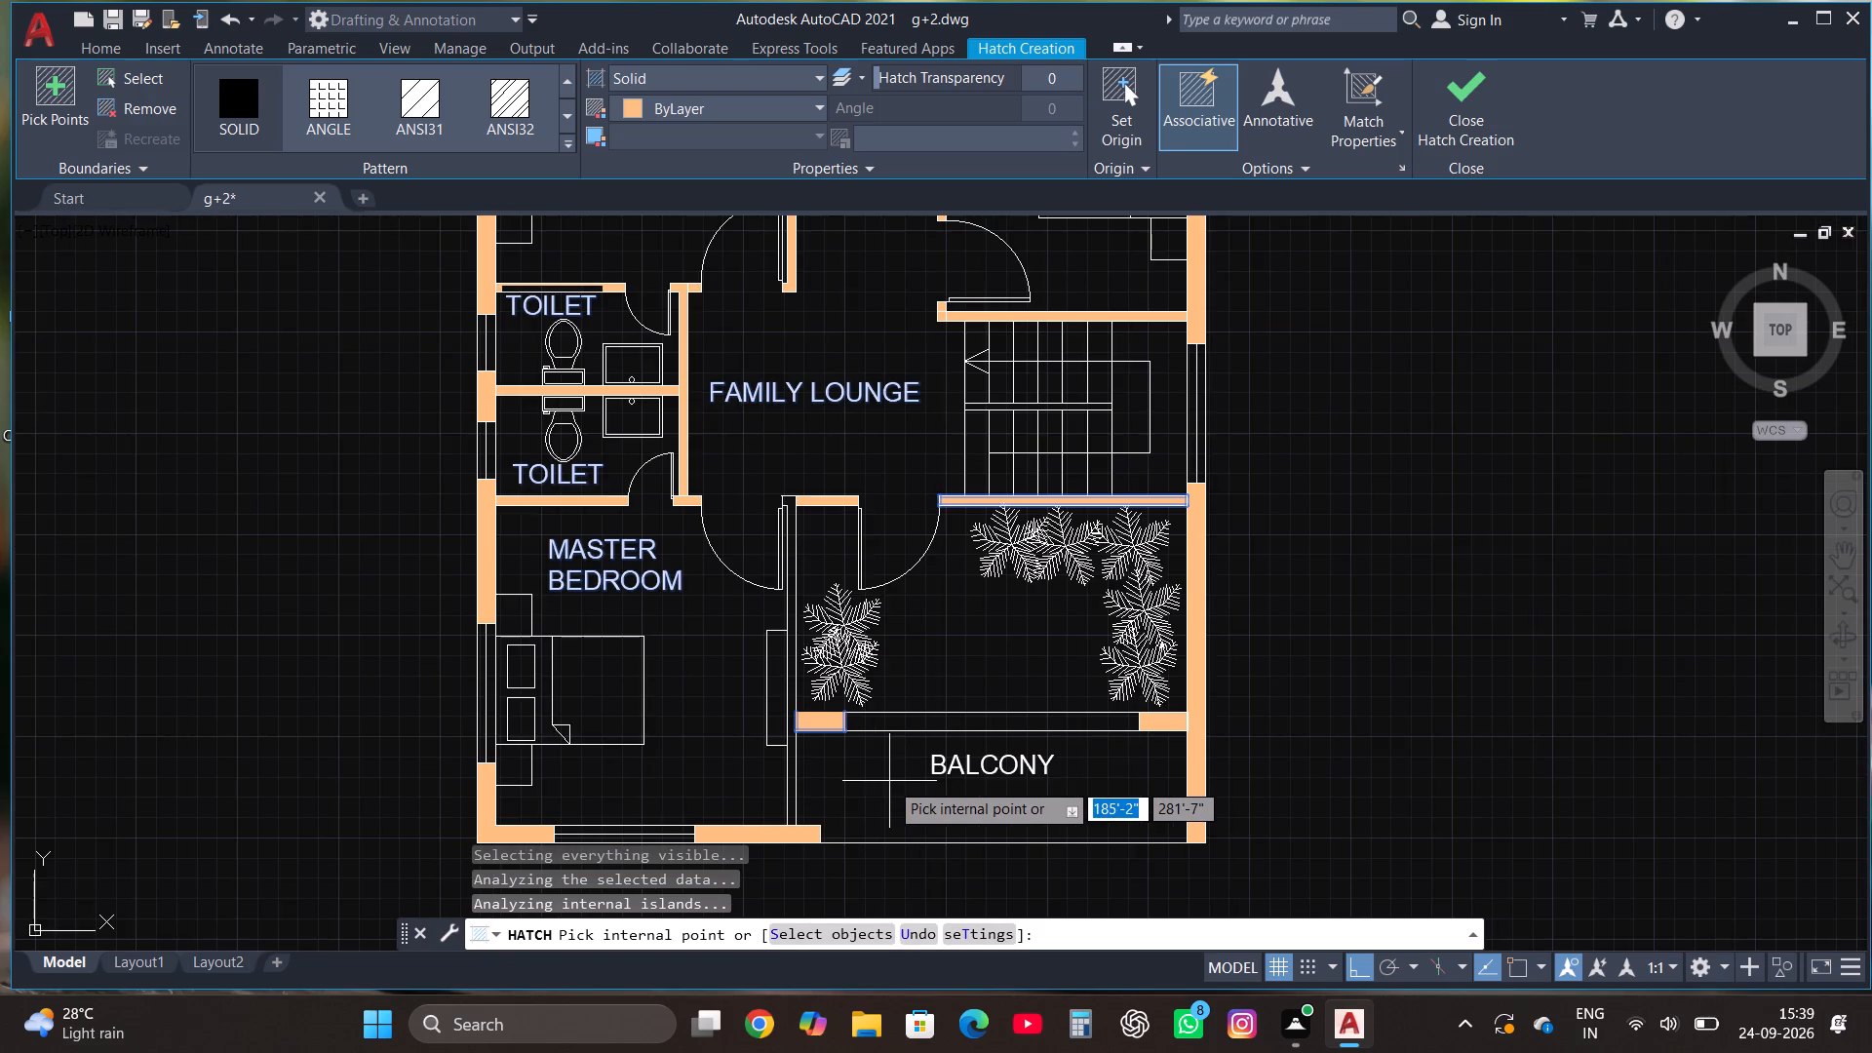
Finish the solid hatch of the wall between the staircase and the planted terrace.
scroll(889, 781, "down", 1)
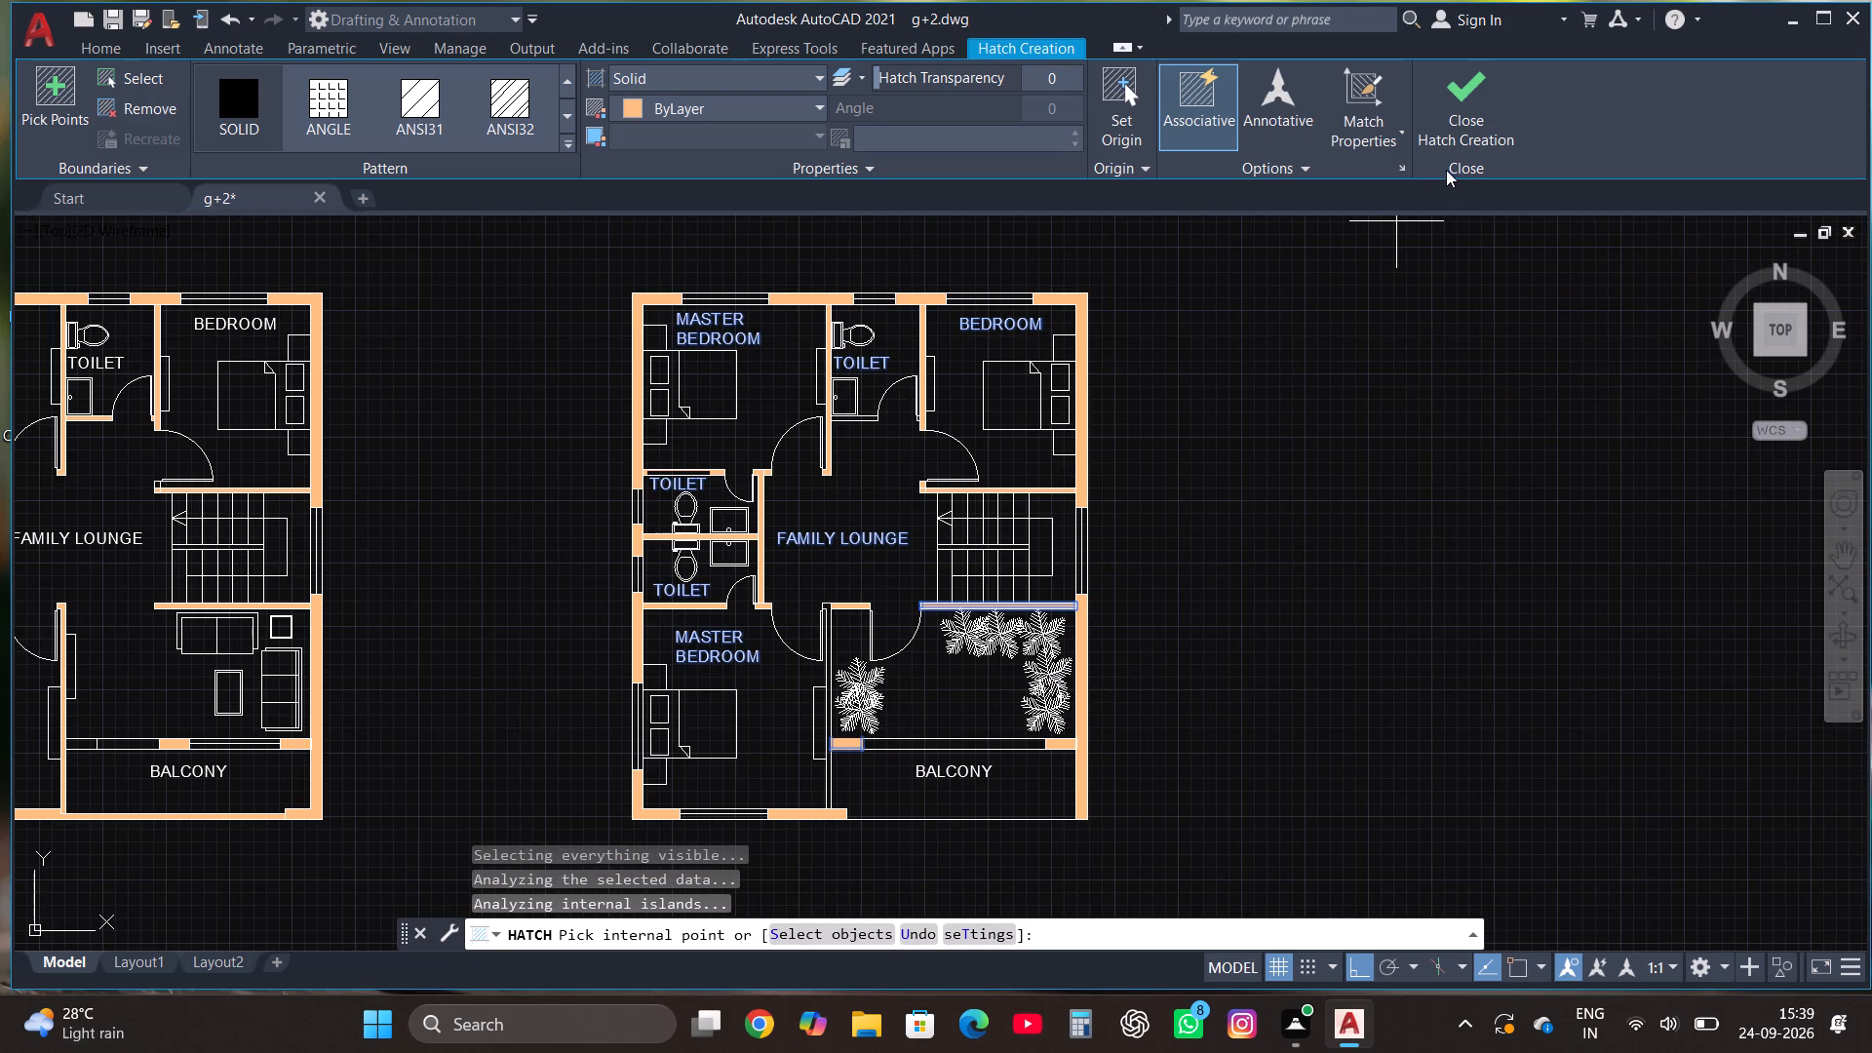
left_click(1453, 111)
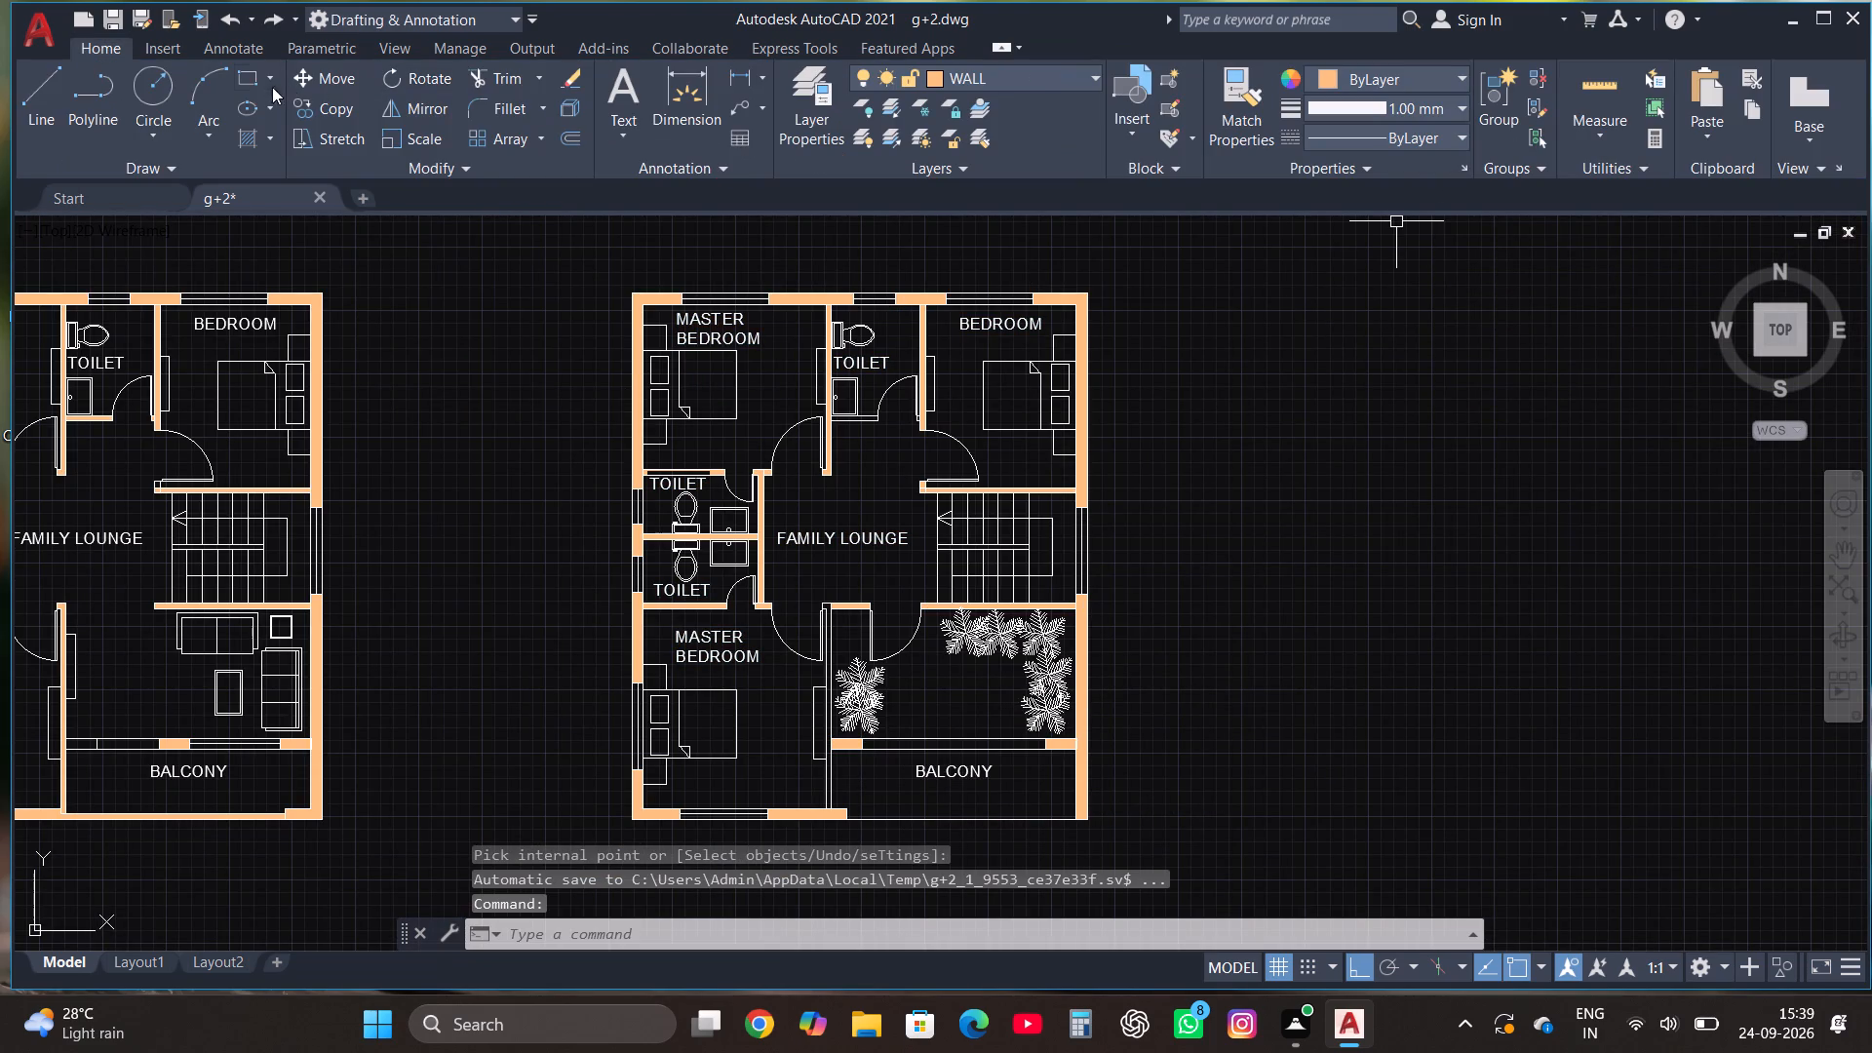
Draw a rectangle over the full length of the southern master bedroom's east wall, from the south wall to the family lounge wall's upper edge.
left_click(247, 77)
scroll(835, 808, "up", 2)
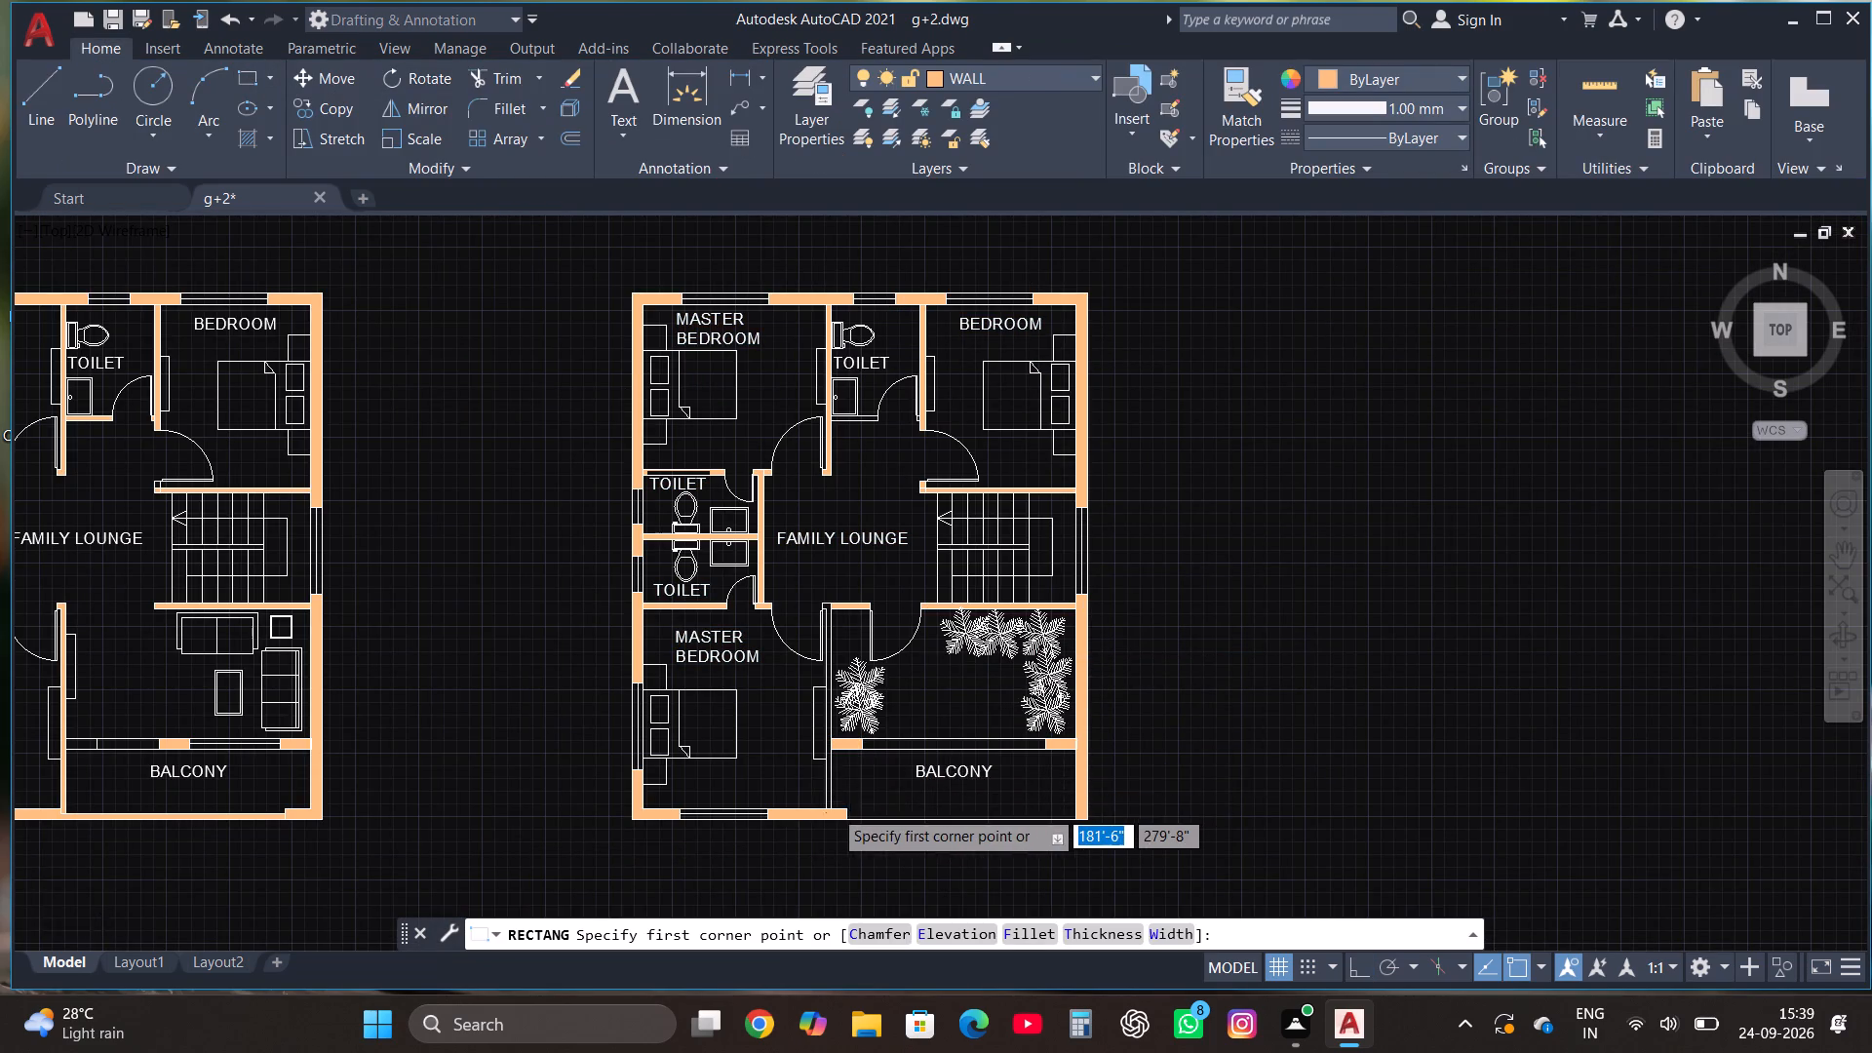
scroll(833, 808, "up", 2)
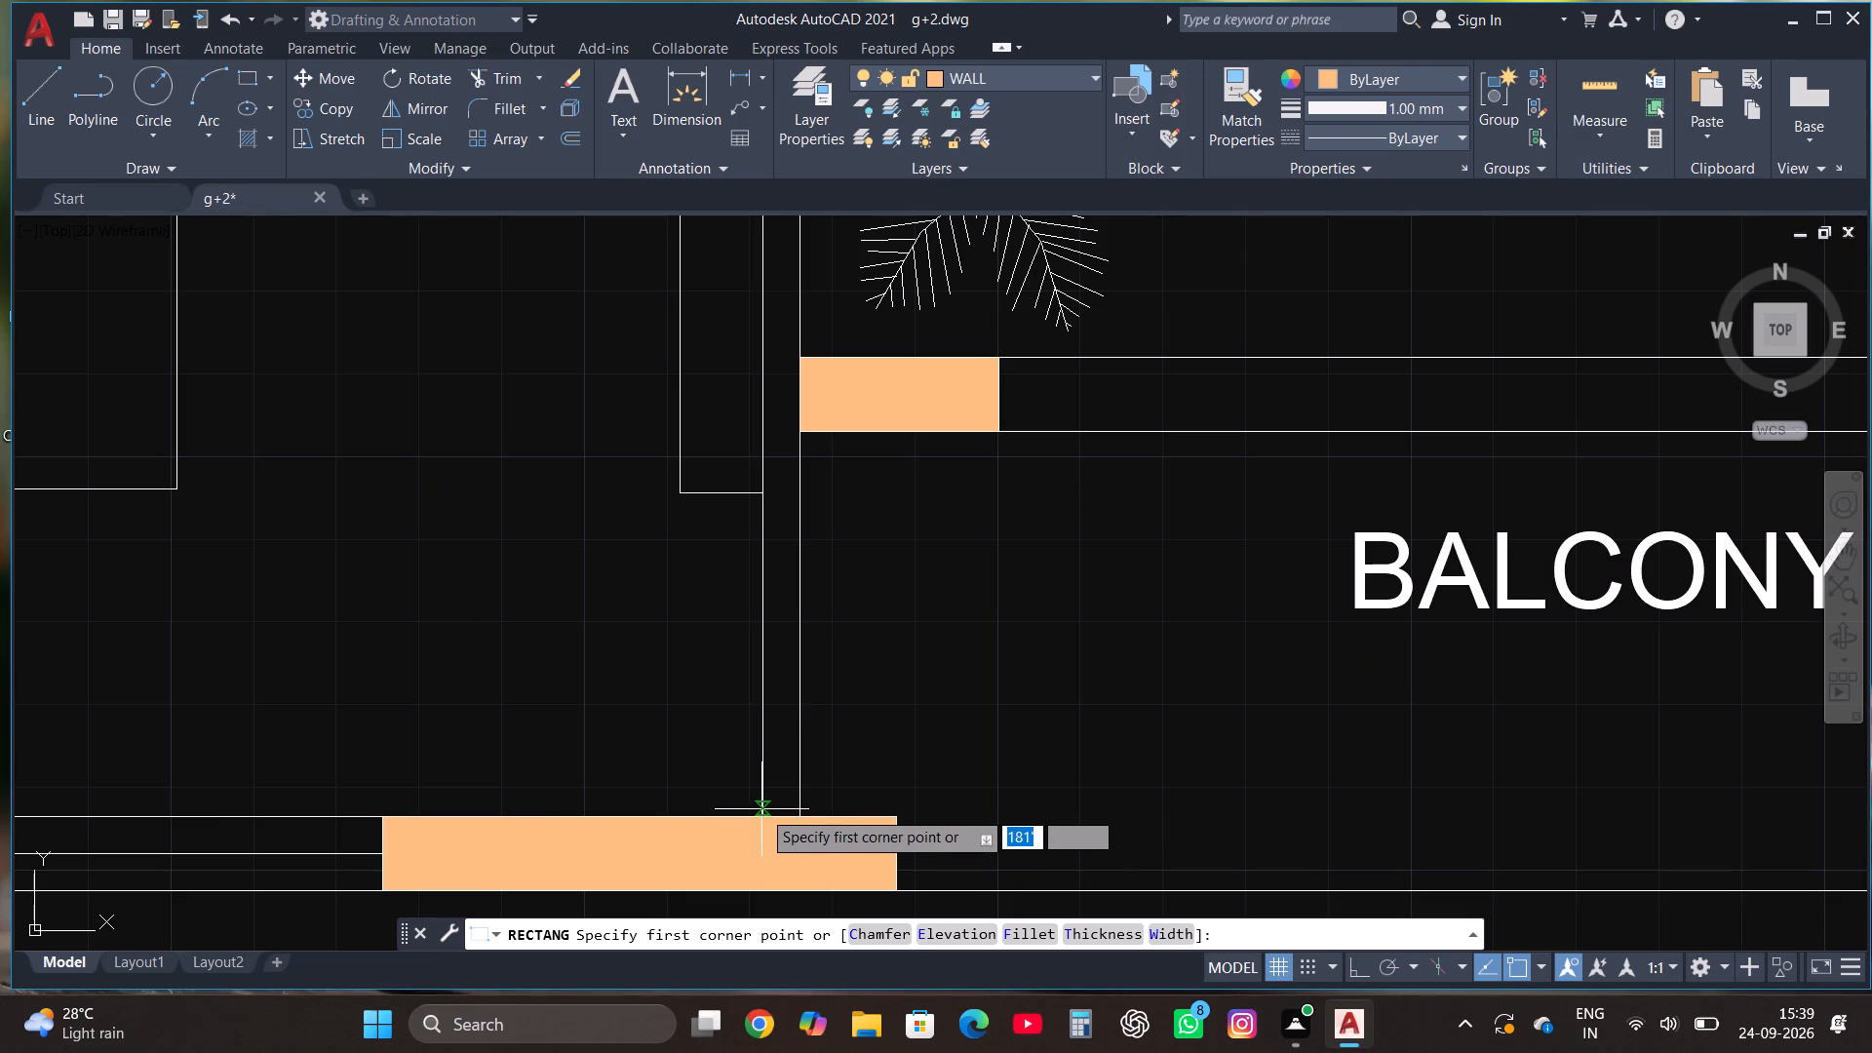
left_click(761, 816)
scroll(760, 813, "down", 4)
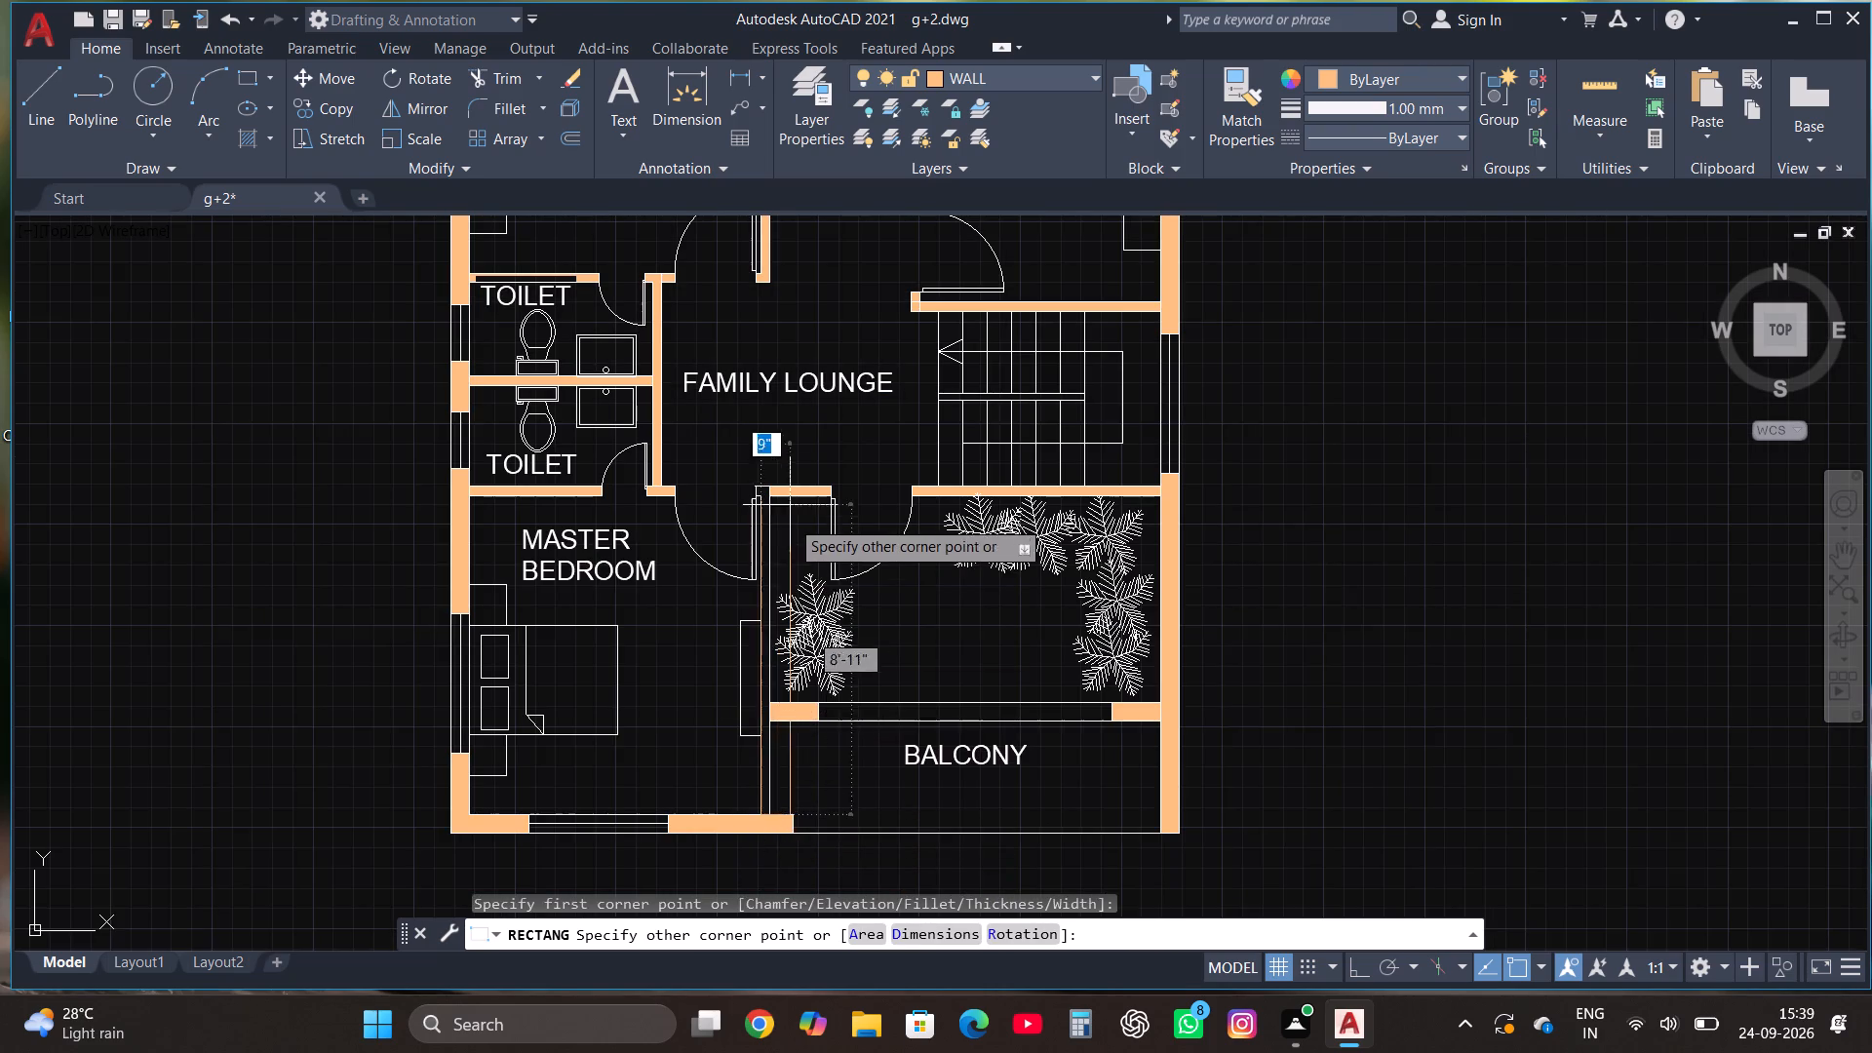
scroll(775, 460, "up", 4)
left_click(749, 567)
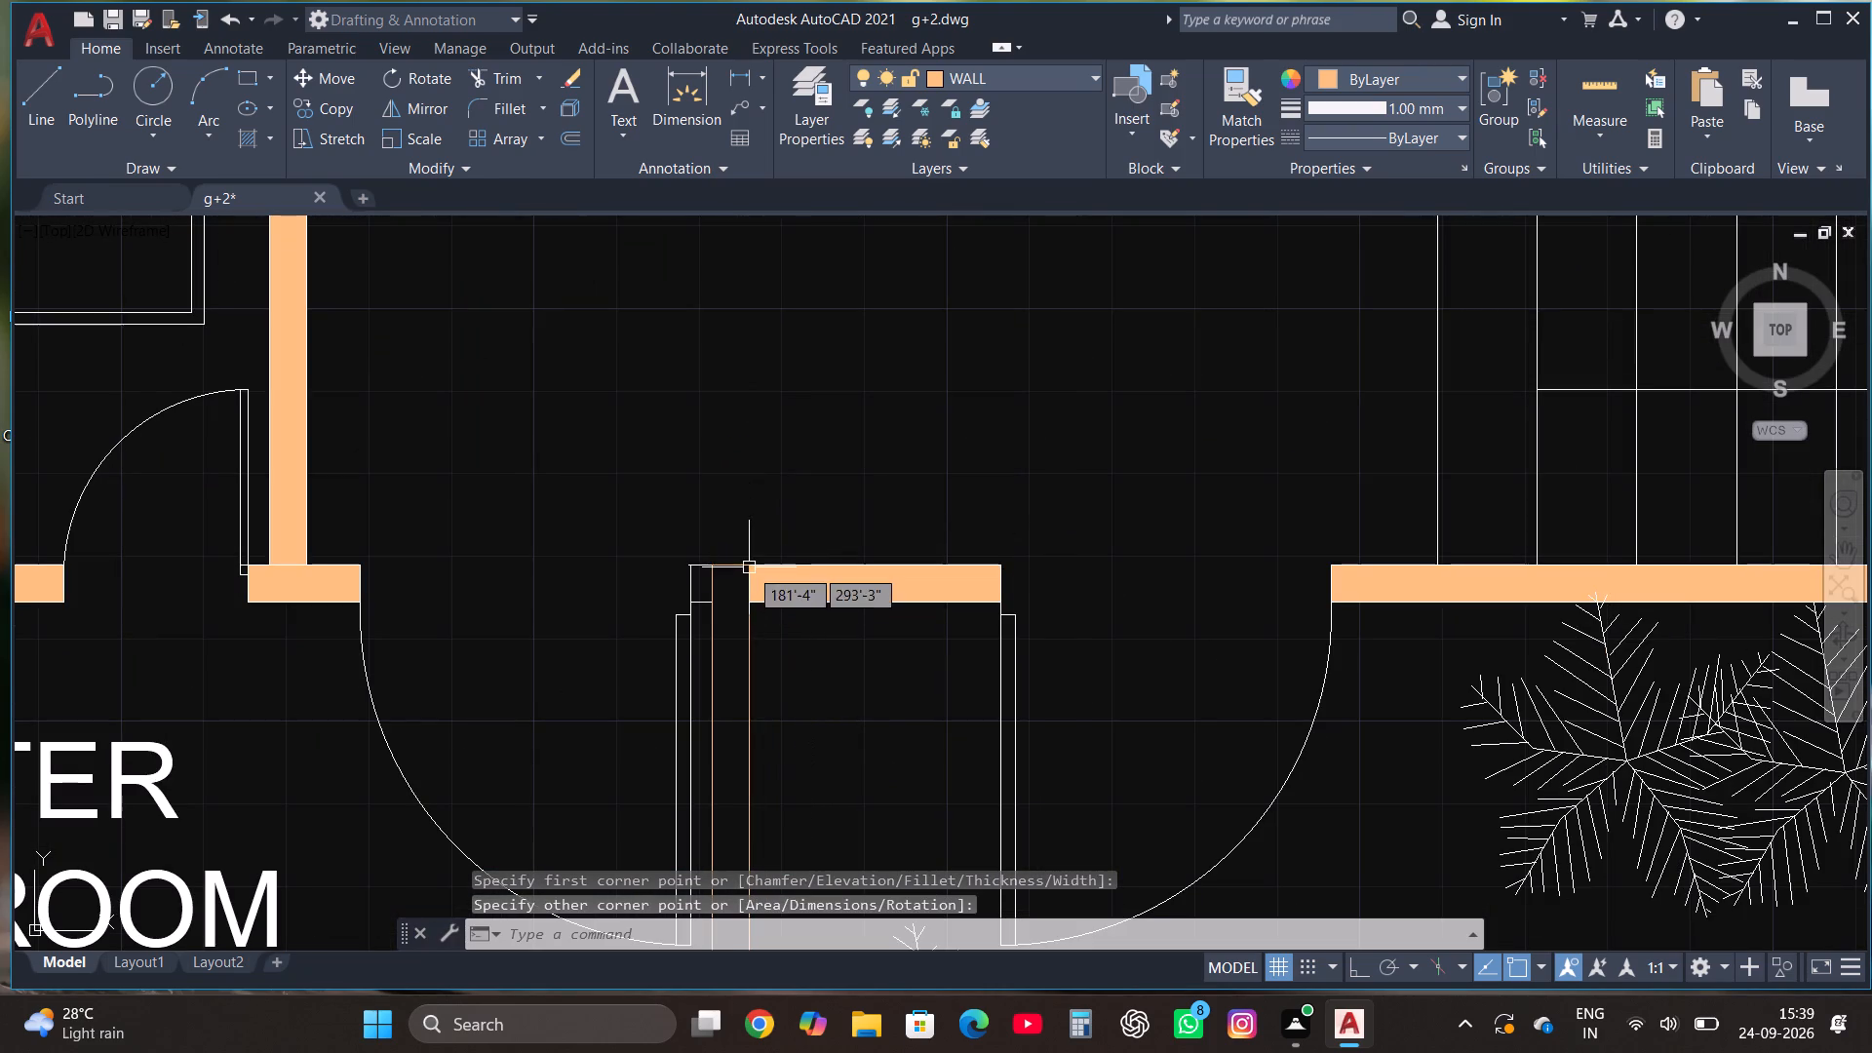
Draw a small rectangle over the wall stub just west of the upper end of the southern master bedroom's east wall.
left_click(249, 80)
scroll(702, 600, "up", 3)
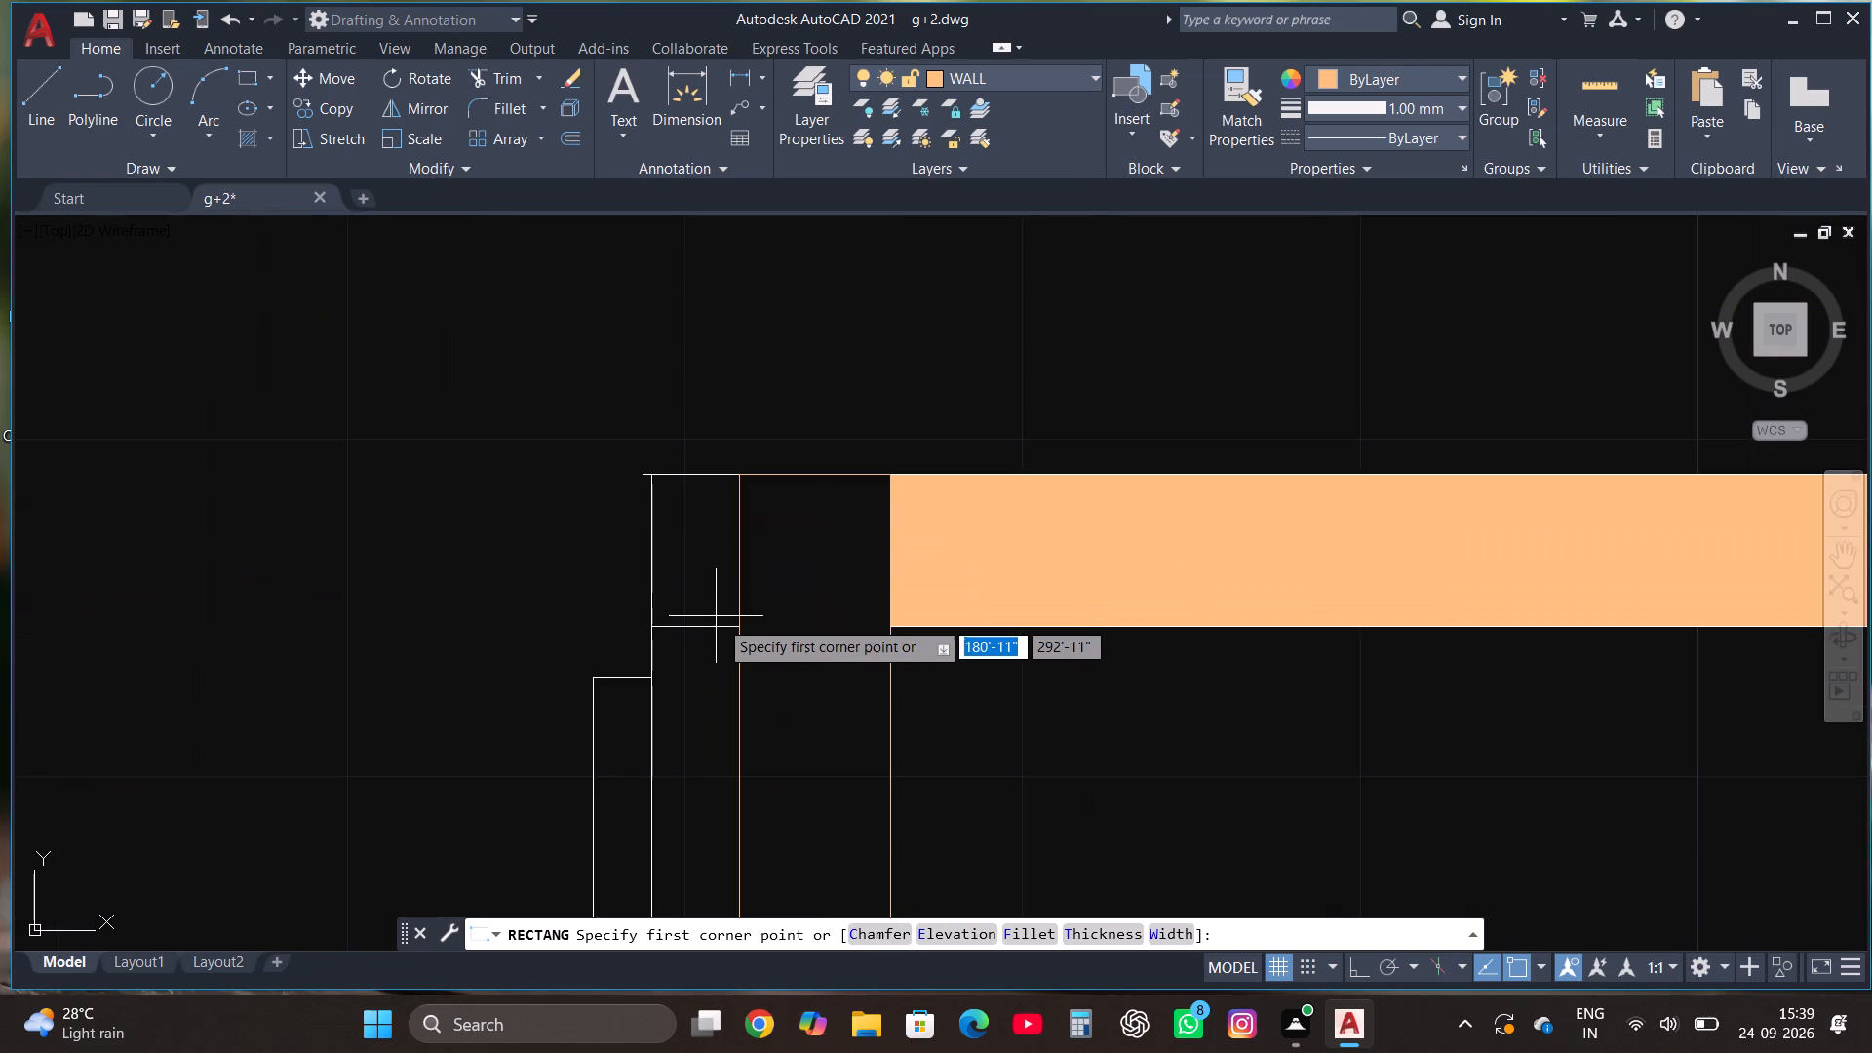
left_click(738, 627)
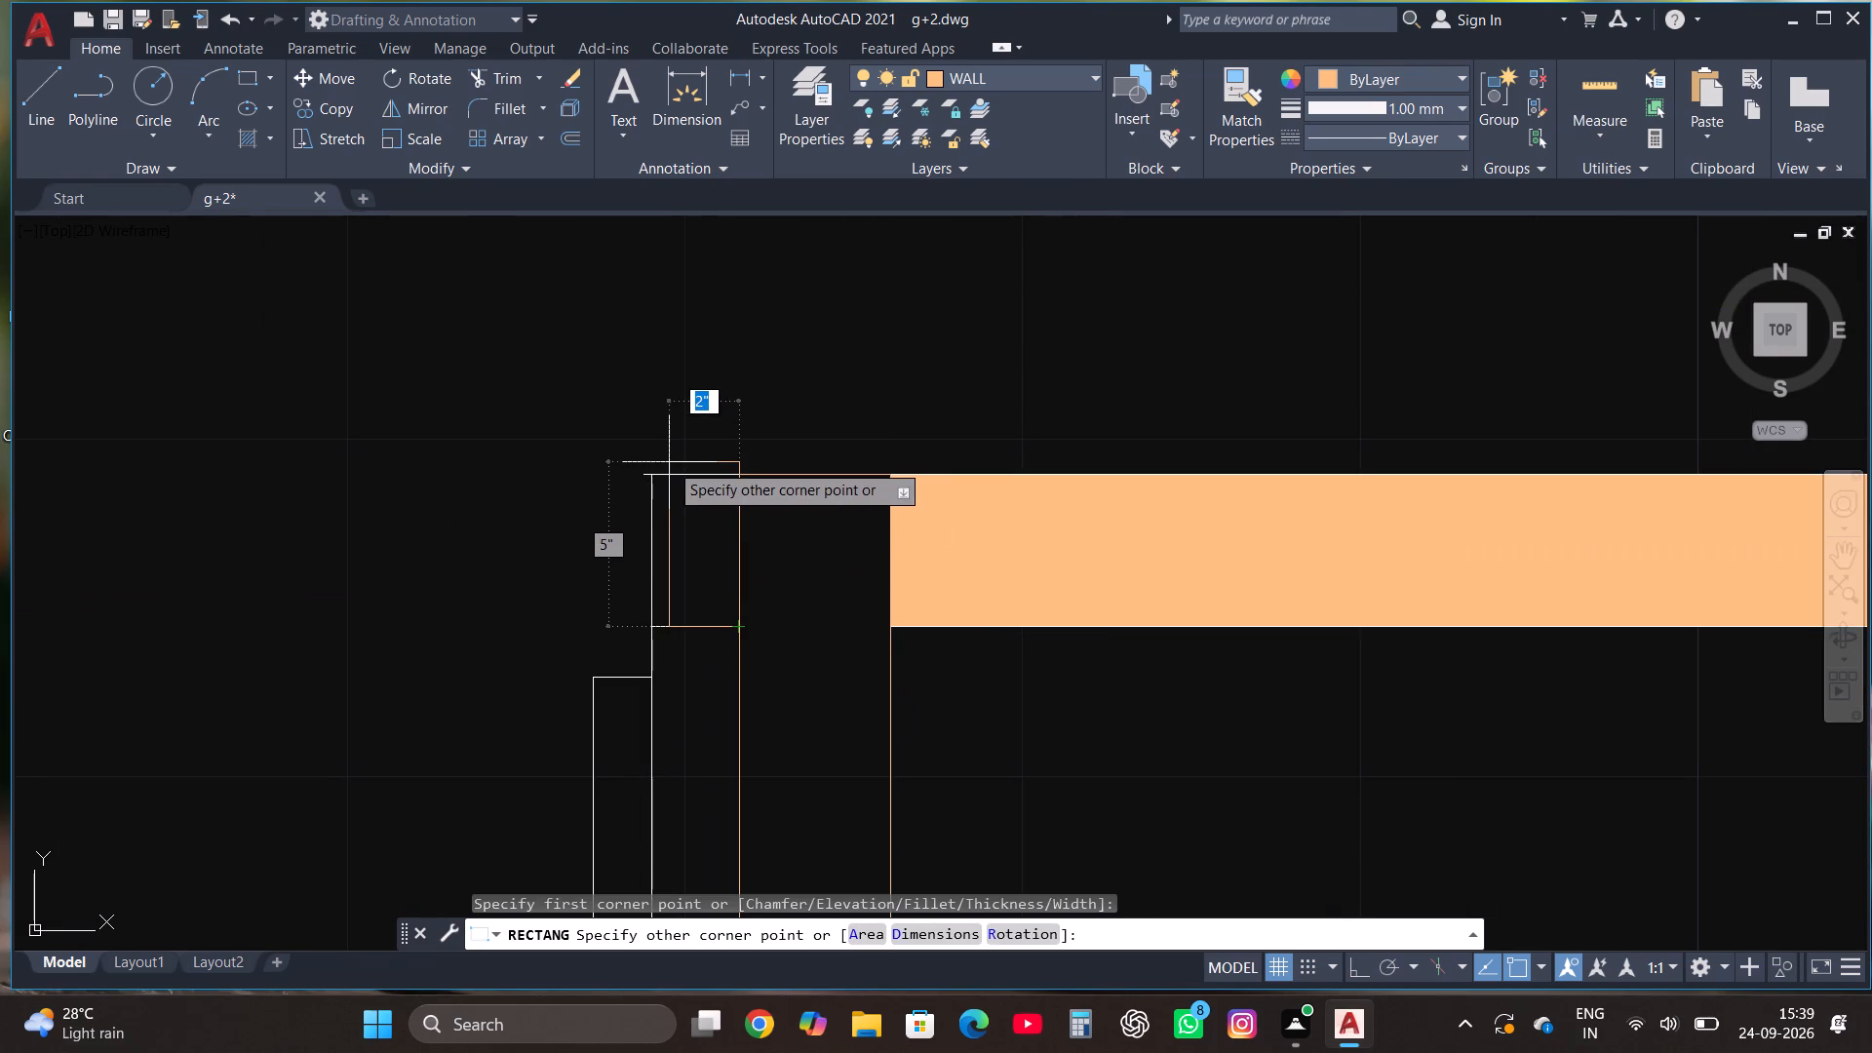
left_click(653, 474)
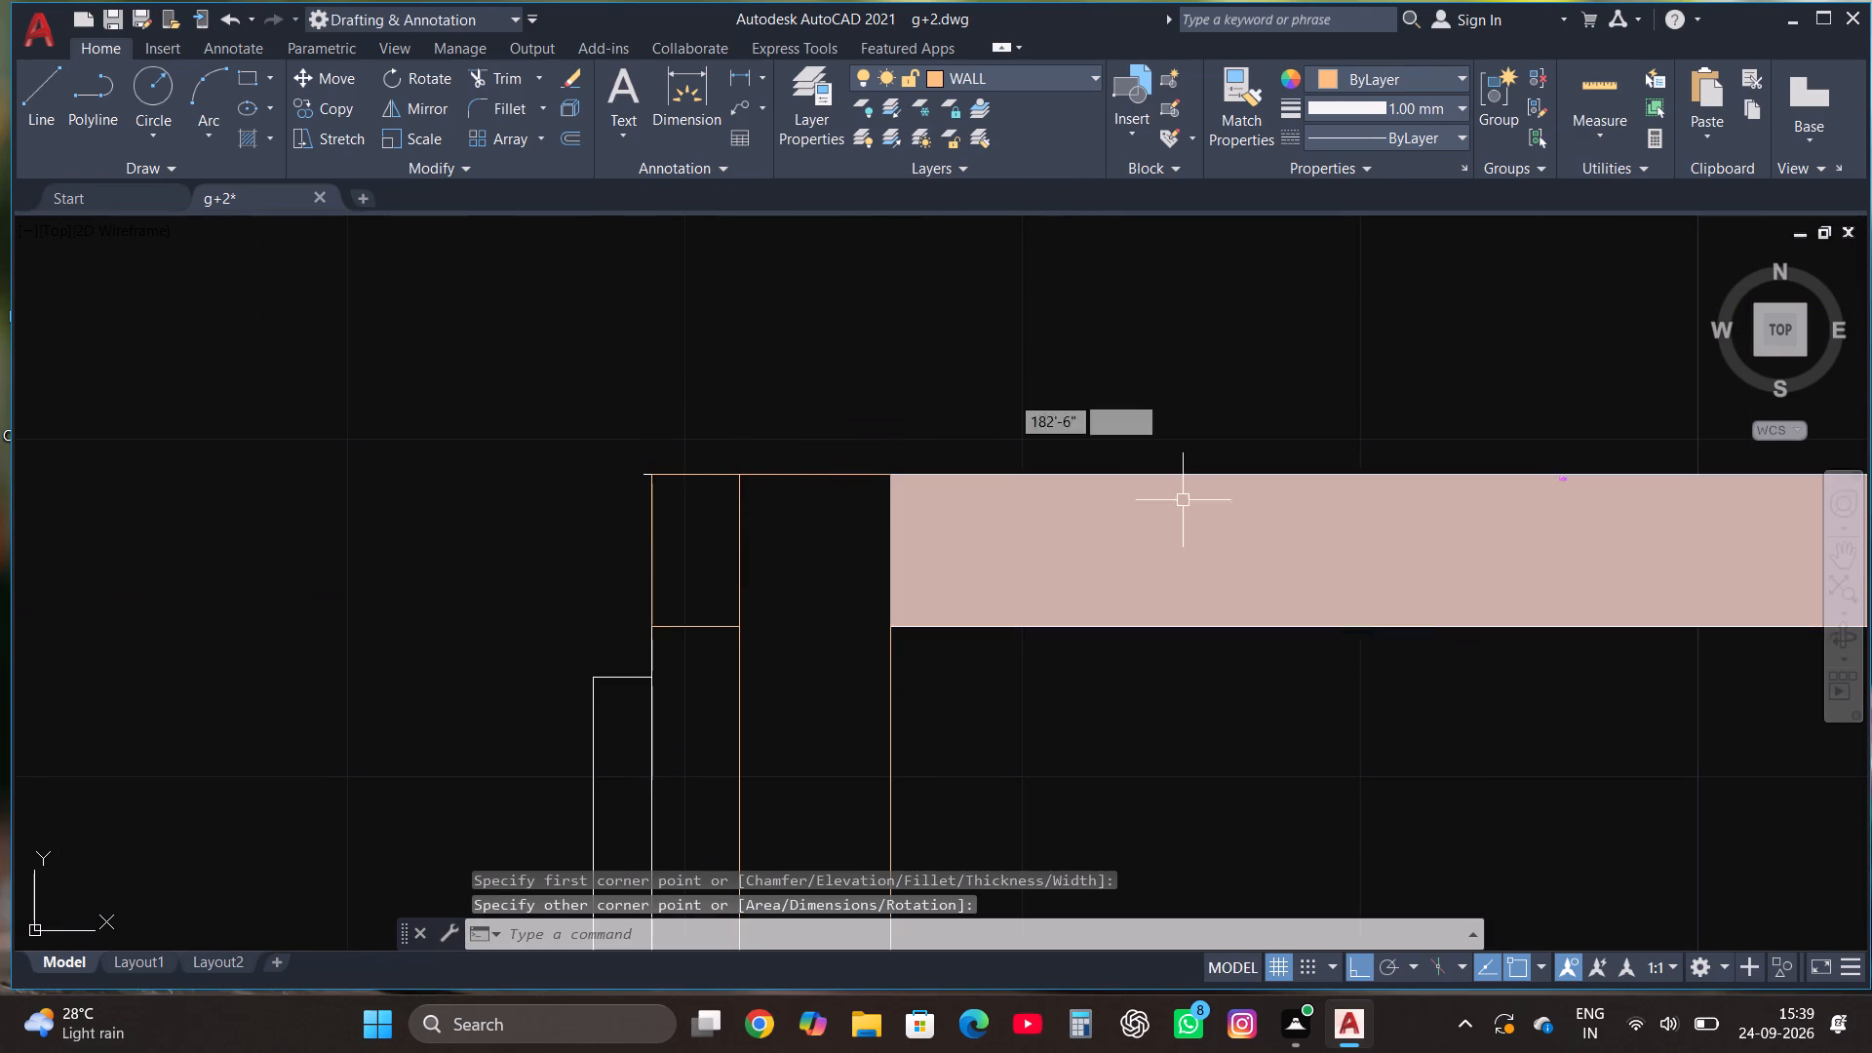
key("Escape")
Trim the short line end projecting west of the small wall rectangle's upper corner.
left_click(500, 83)
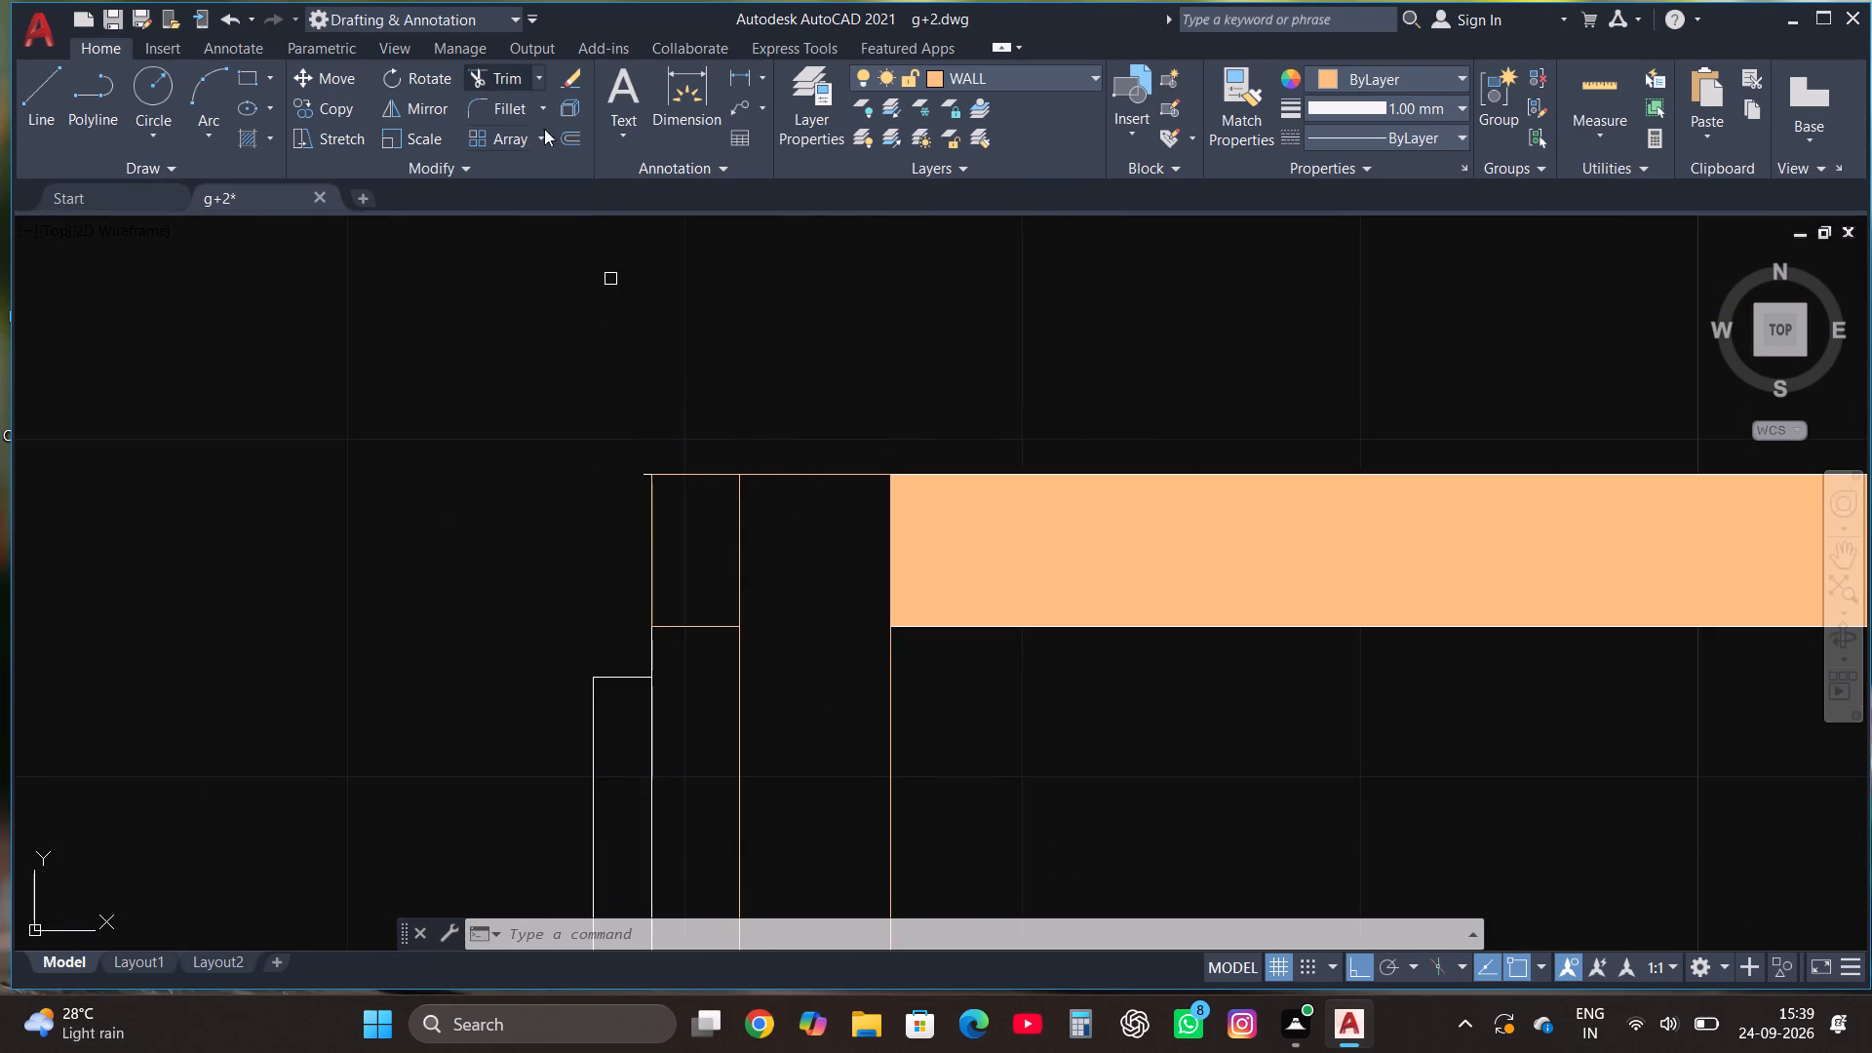
left_click(641, 480)
scroll(742, 377, "down", 3)
key("Escape")
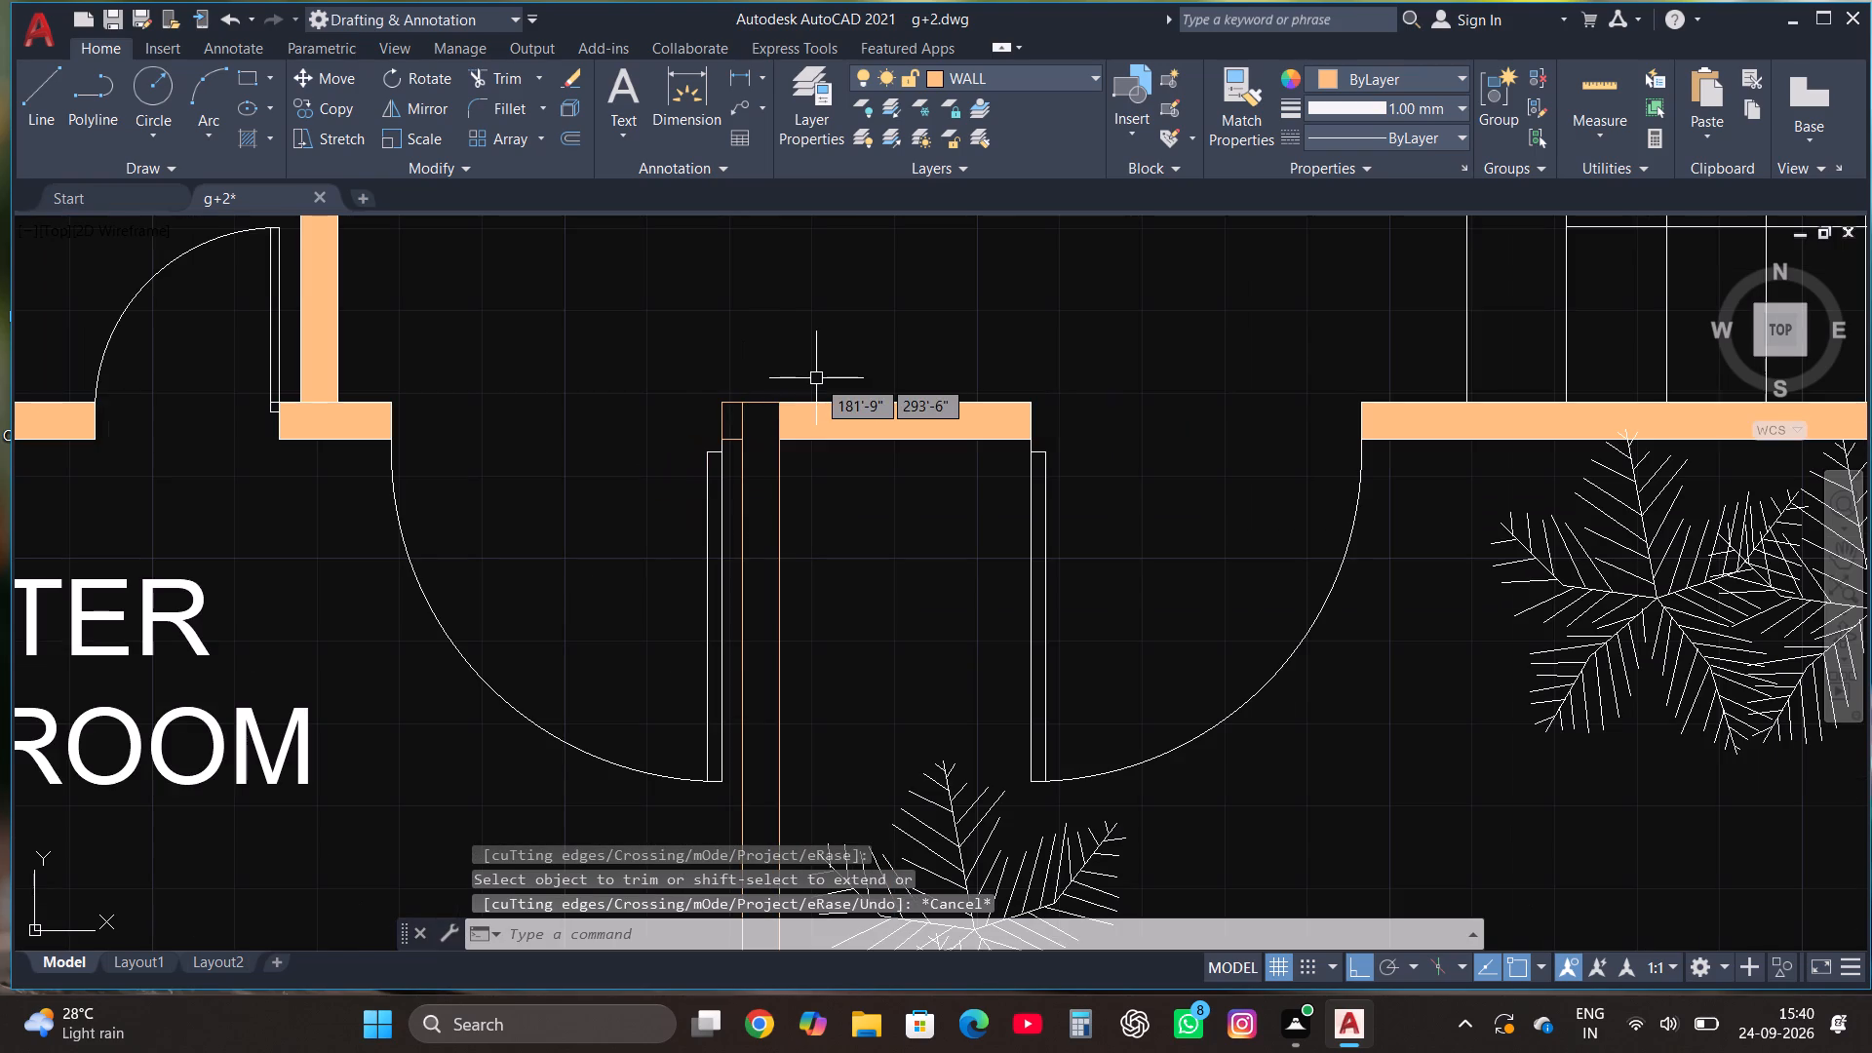
Solid-hatch the southern master bedroom's east wall and the small stub at its upper end.
key("h")
key("Return")
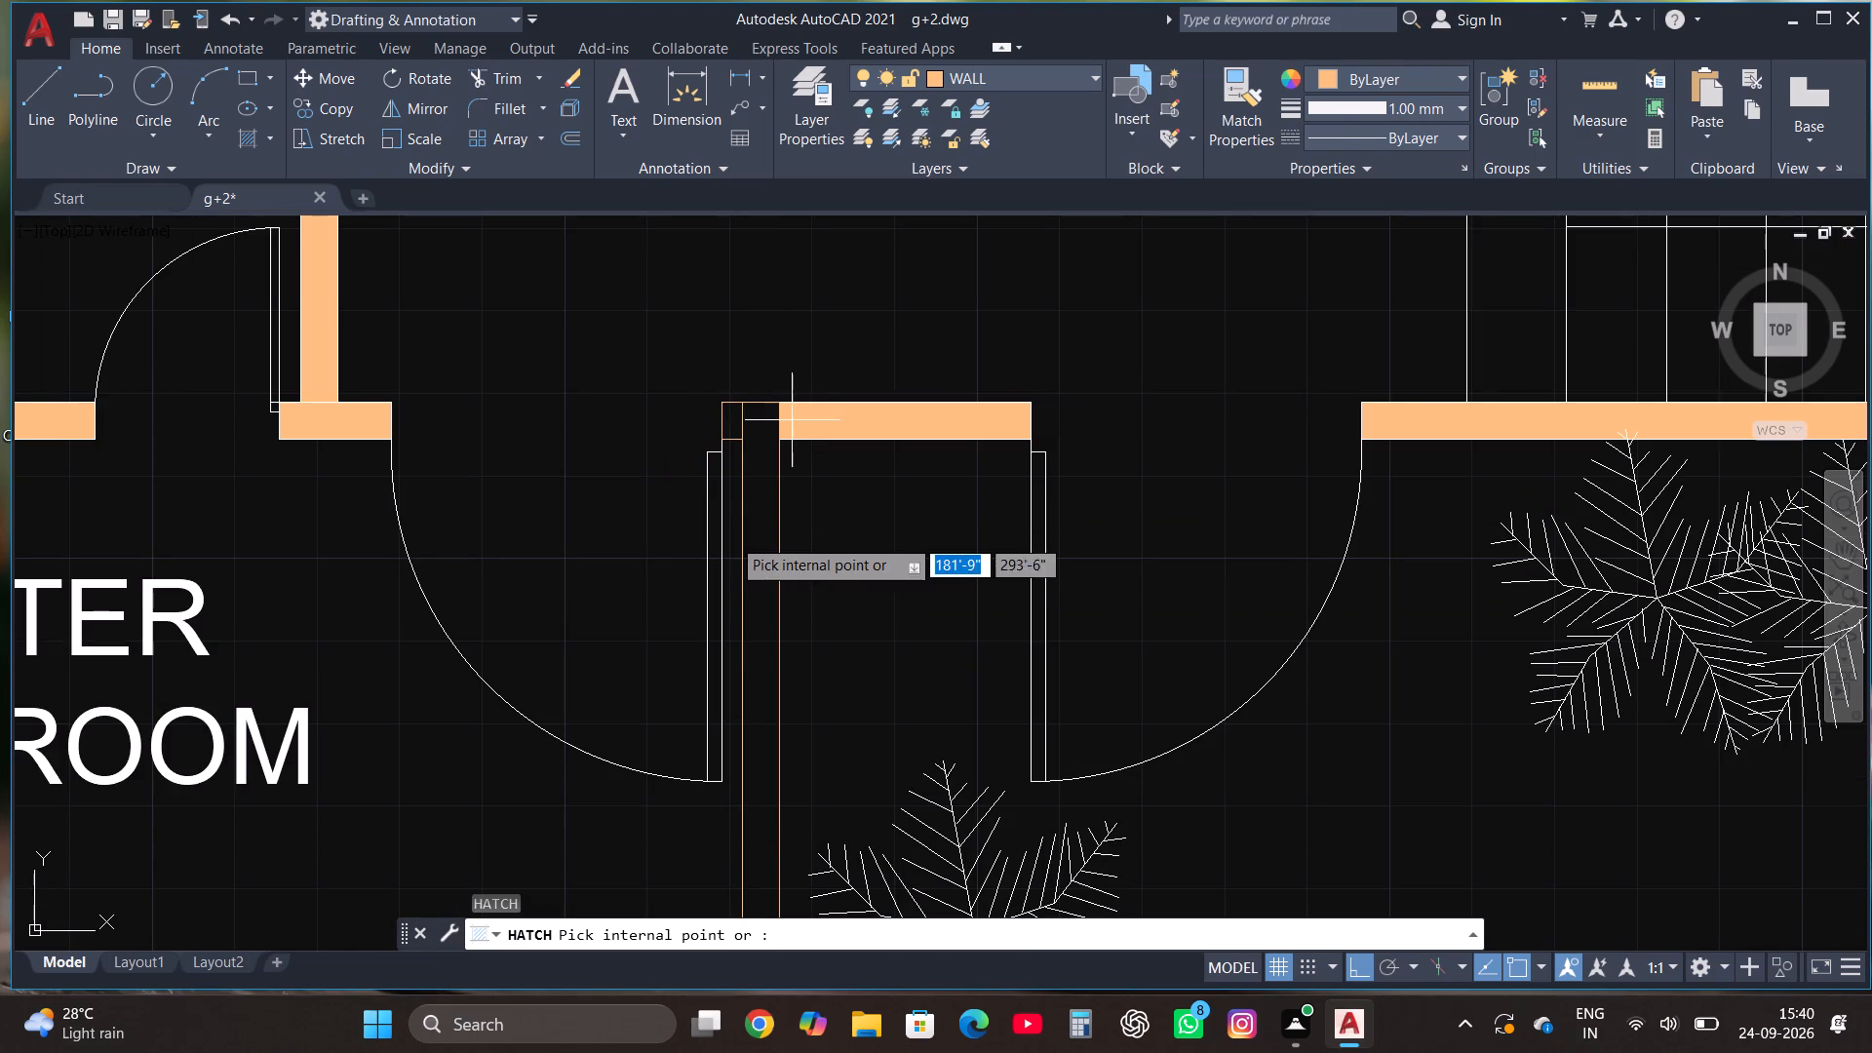
left_click(766, 464)
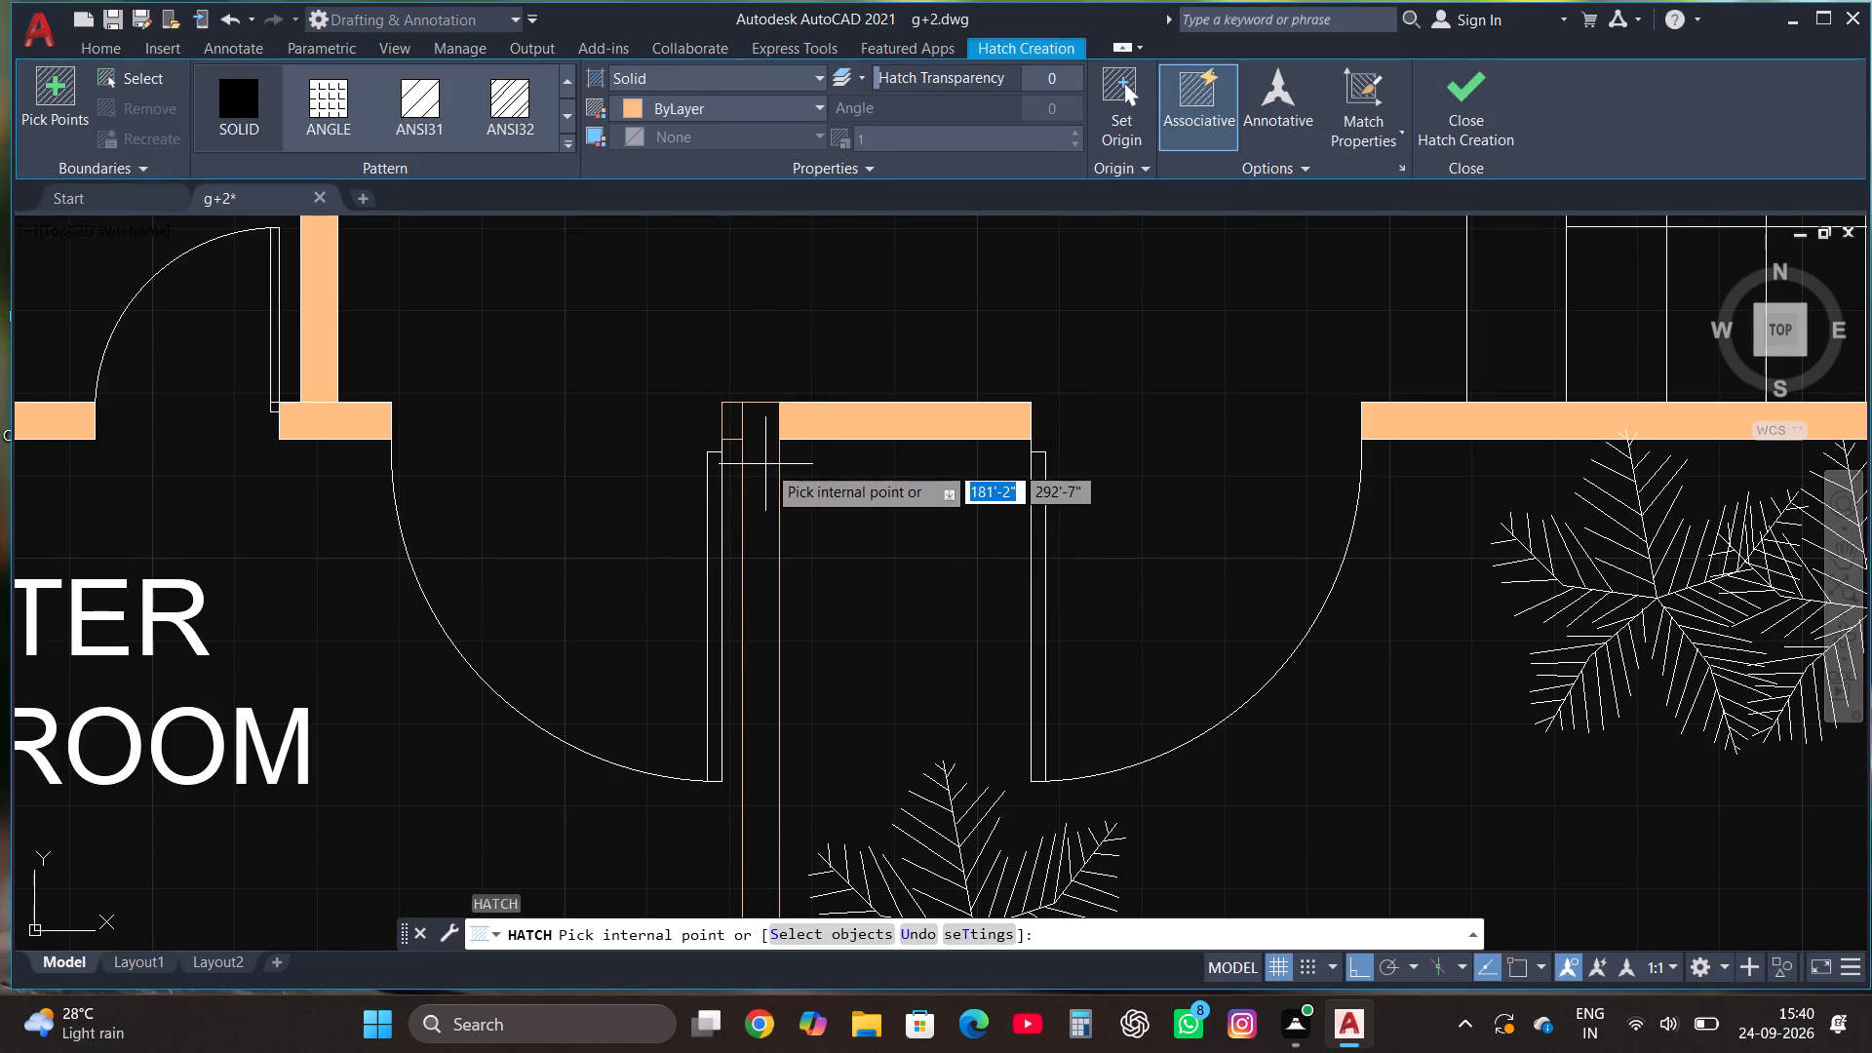
left_click(730, 421)
scroll(810, 408, "down", 4)
scroll(811, 487, "down", 3)
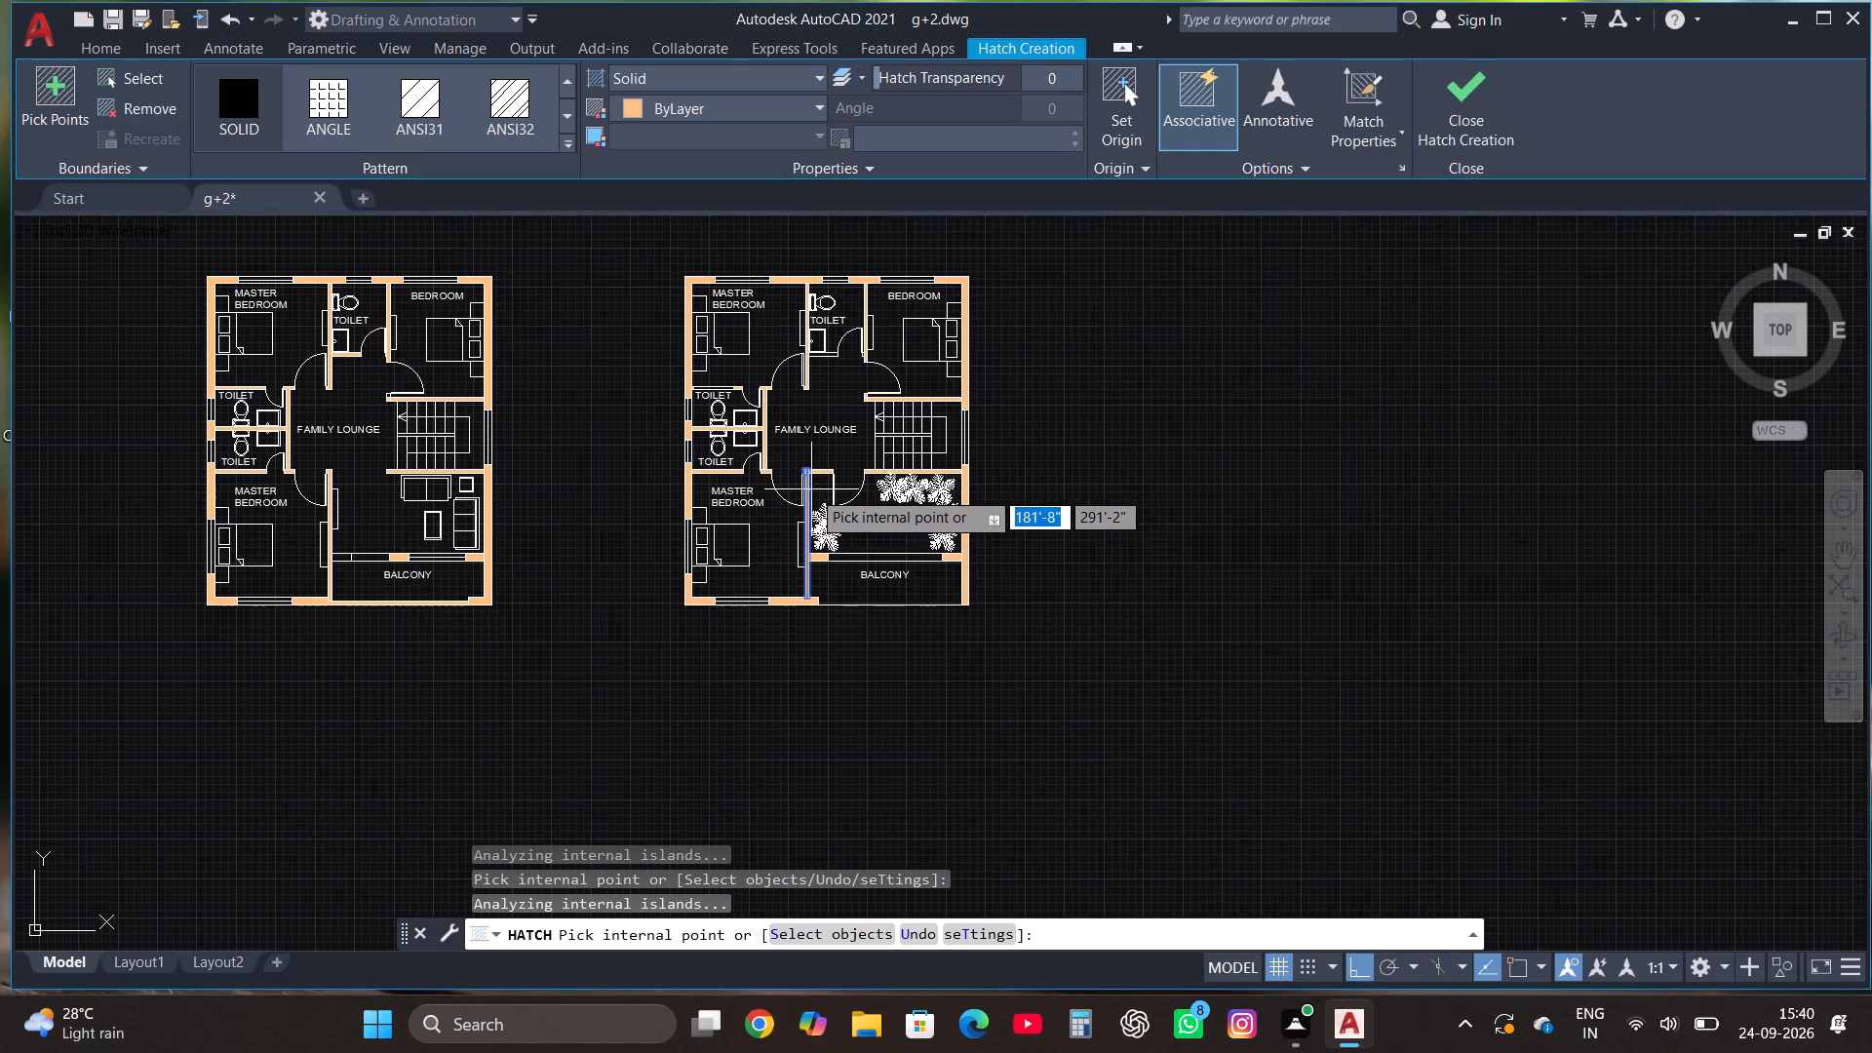
scroll(828, 548, "up", 1)
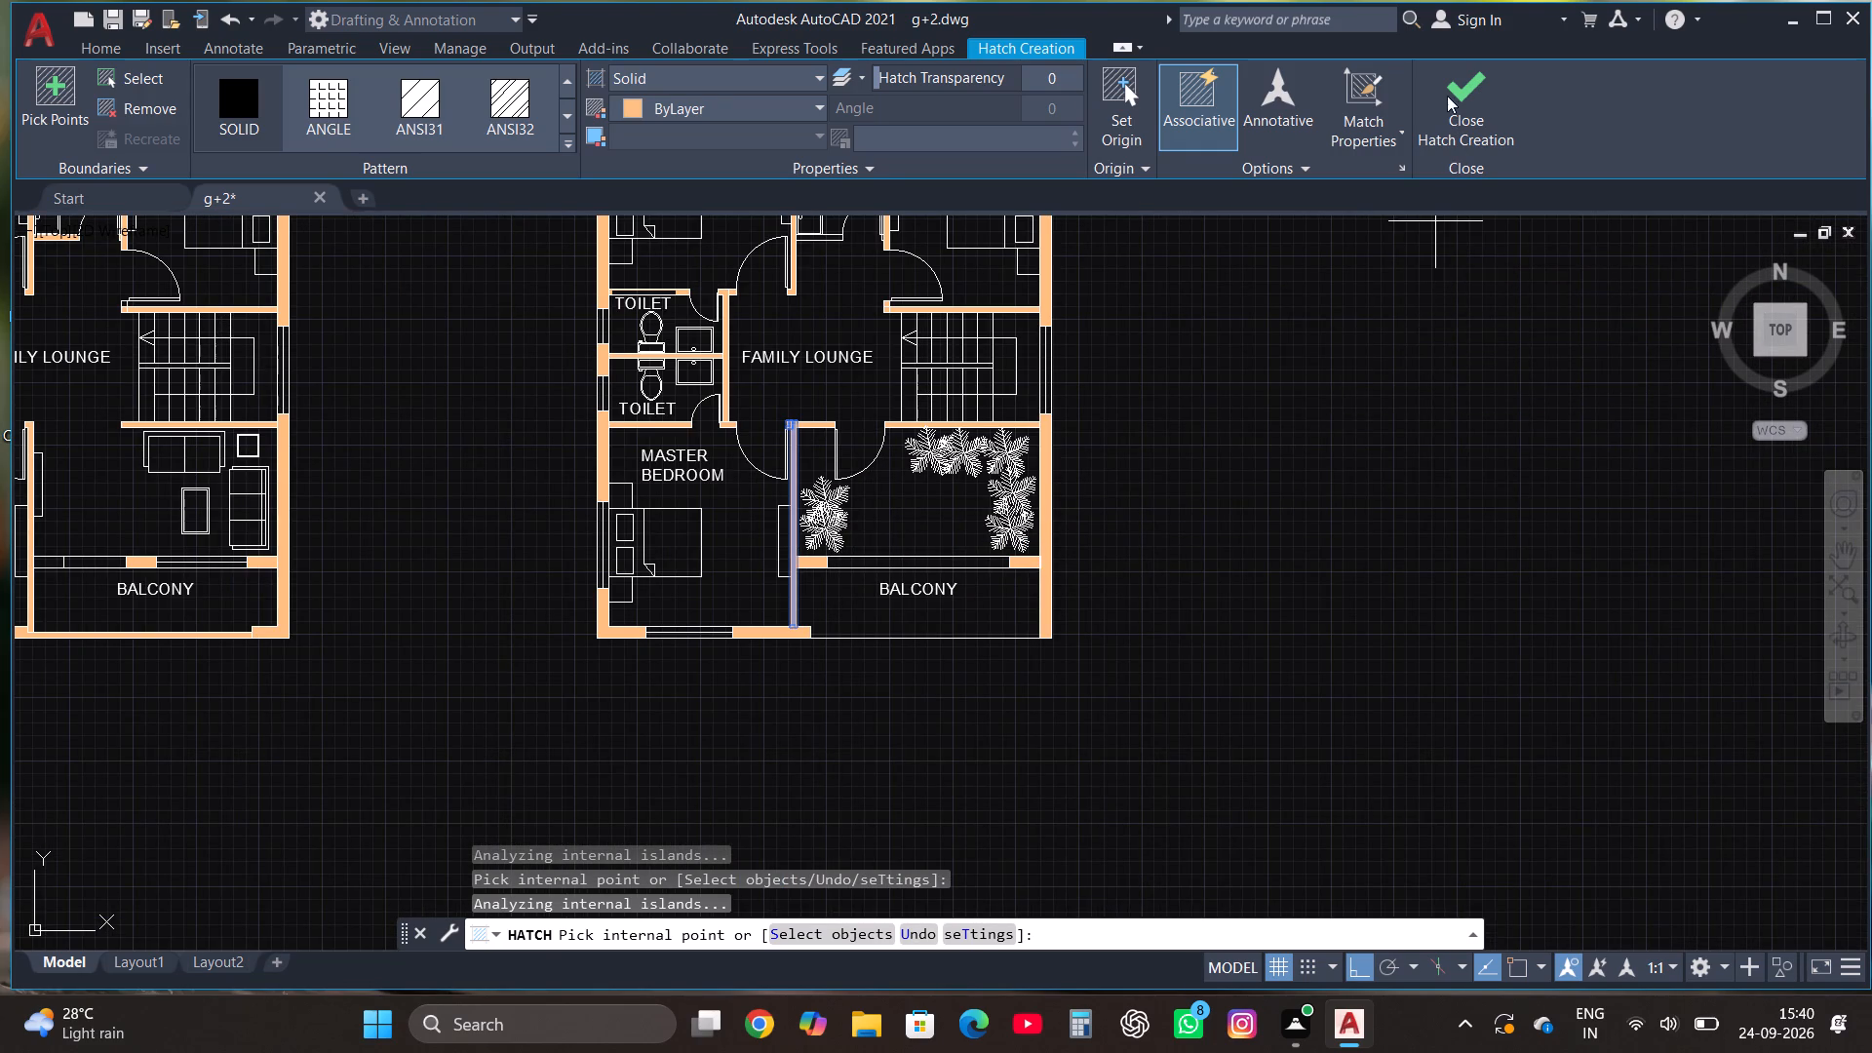
left_click(1457, 79)
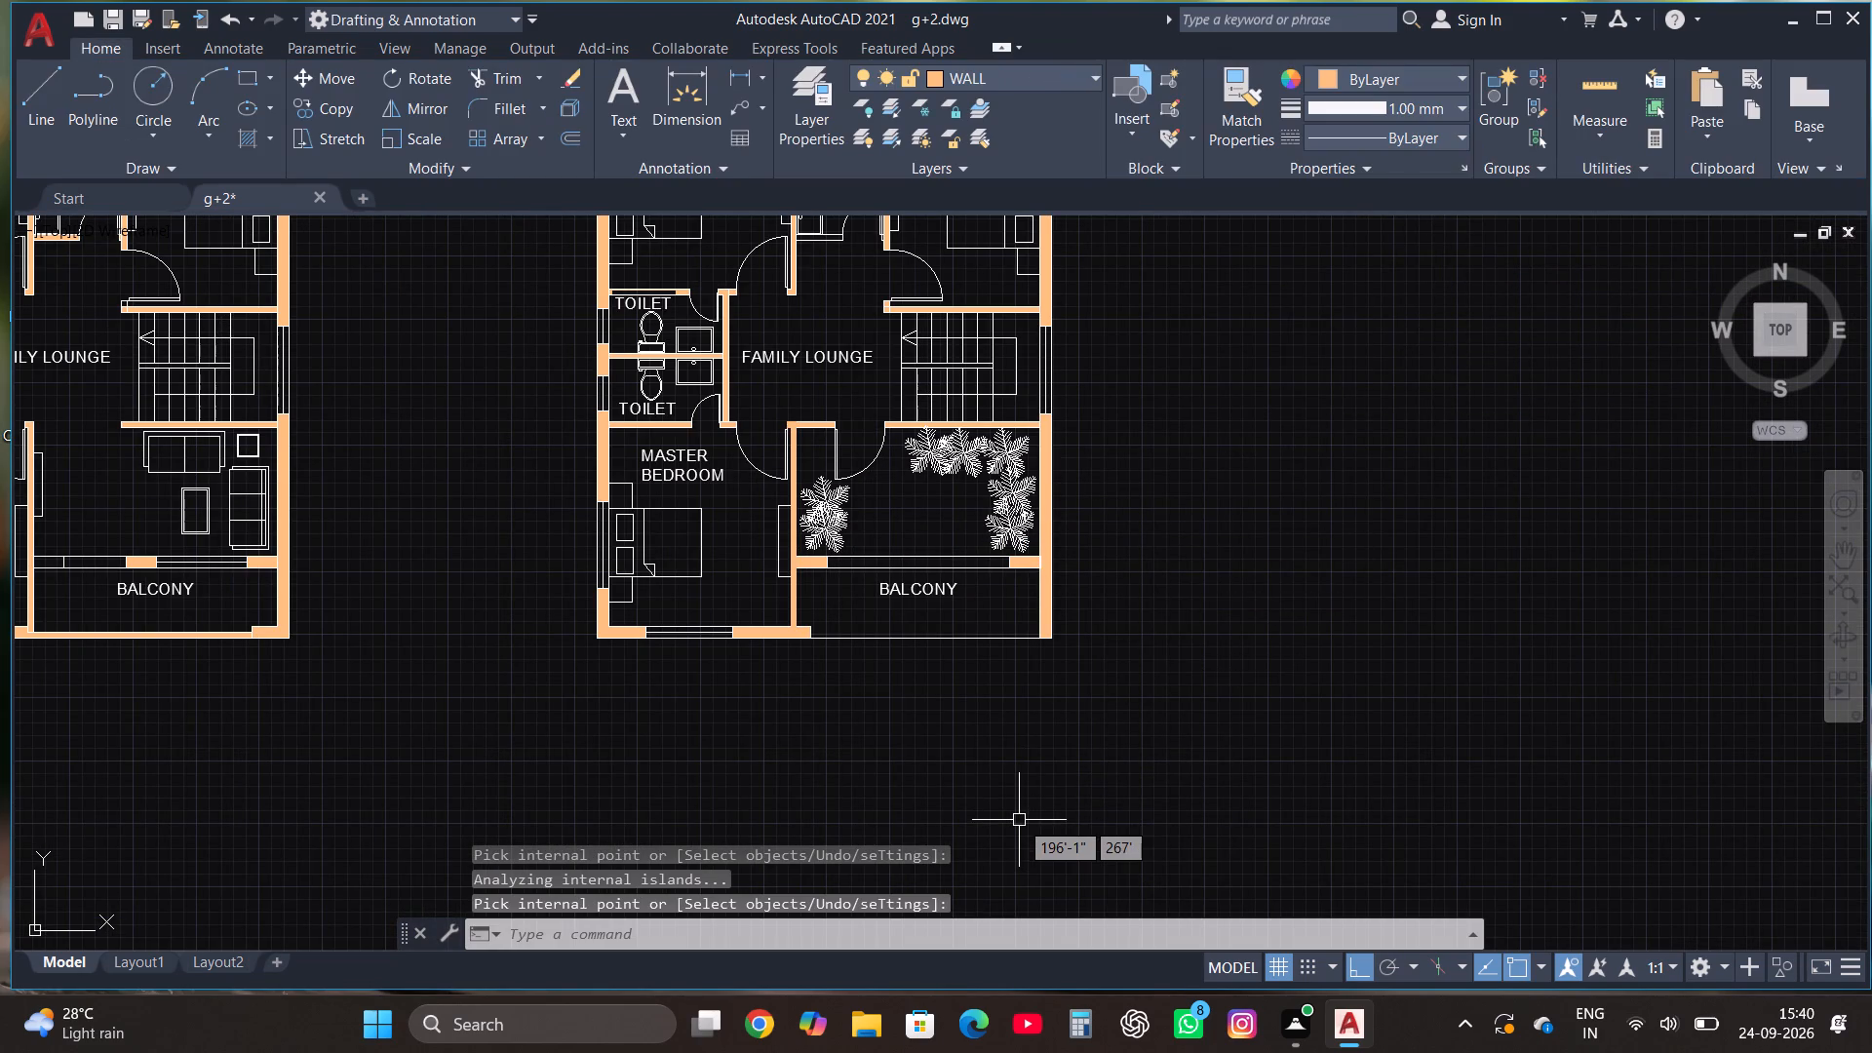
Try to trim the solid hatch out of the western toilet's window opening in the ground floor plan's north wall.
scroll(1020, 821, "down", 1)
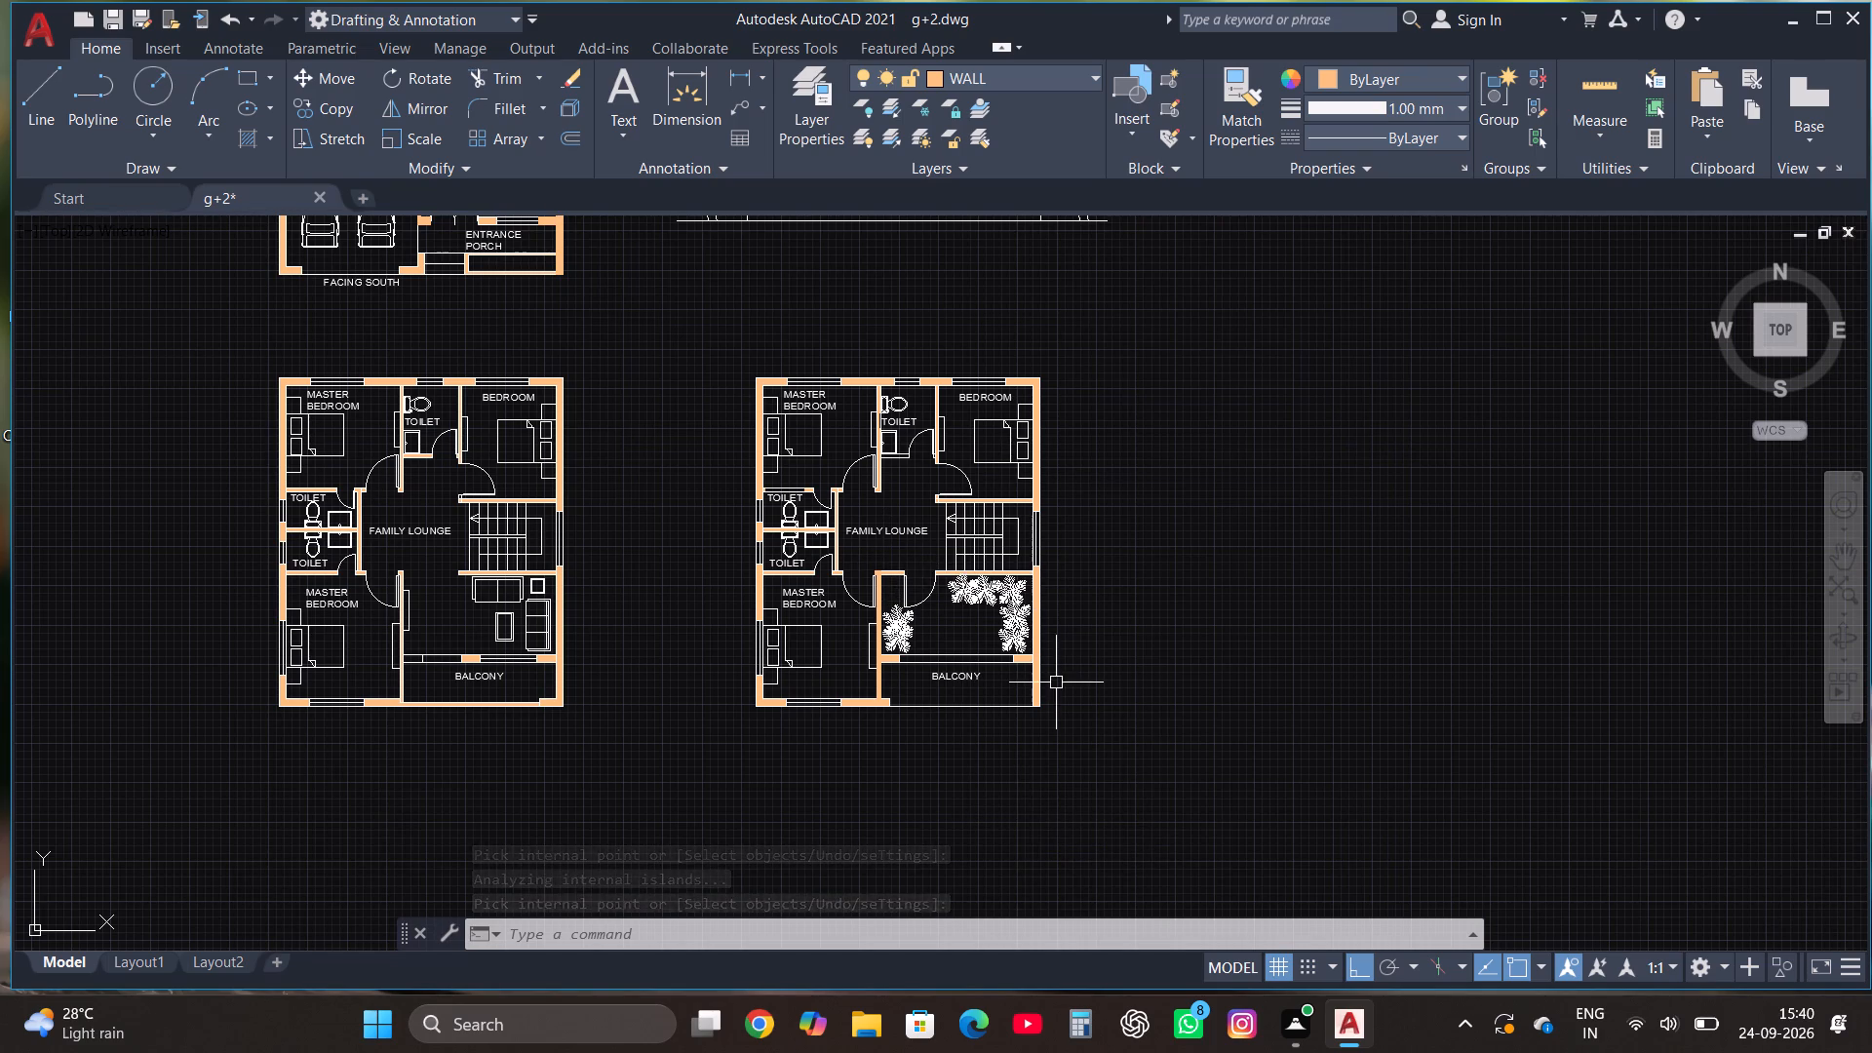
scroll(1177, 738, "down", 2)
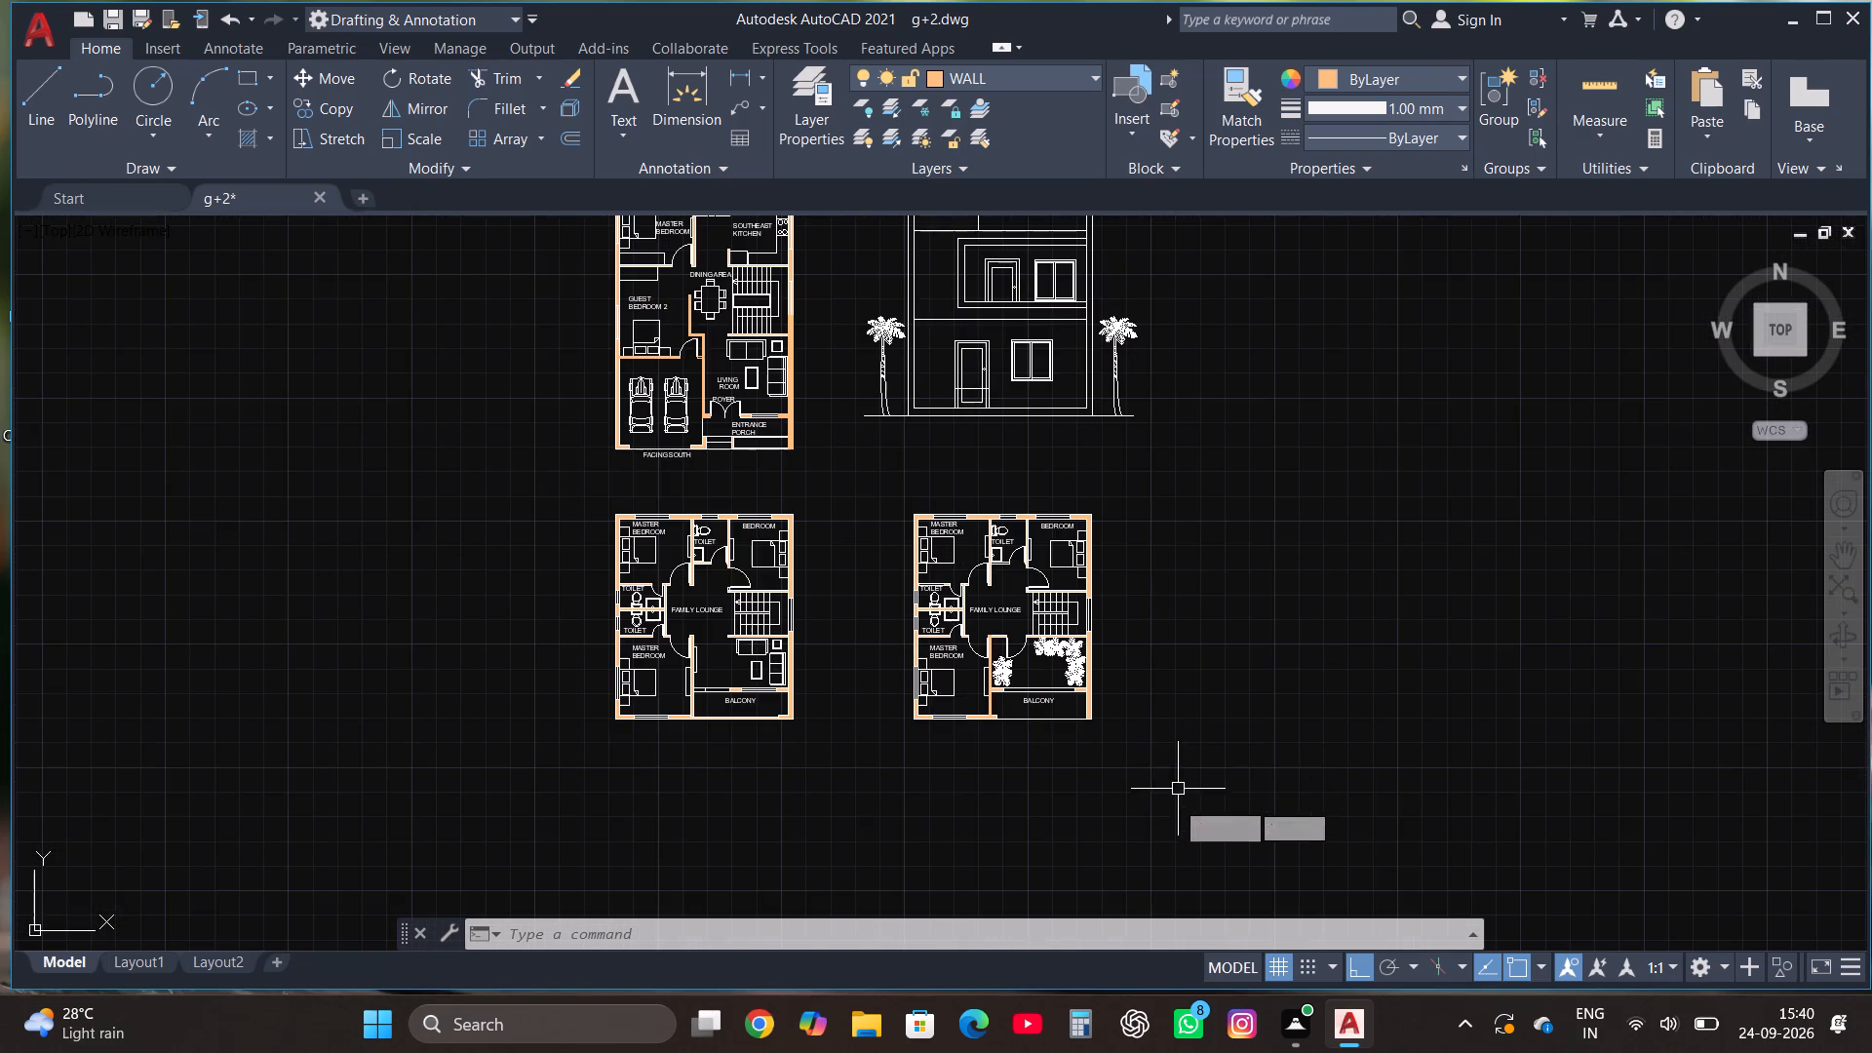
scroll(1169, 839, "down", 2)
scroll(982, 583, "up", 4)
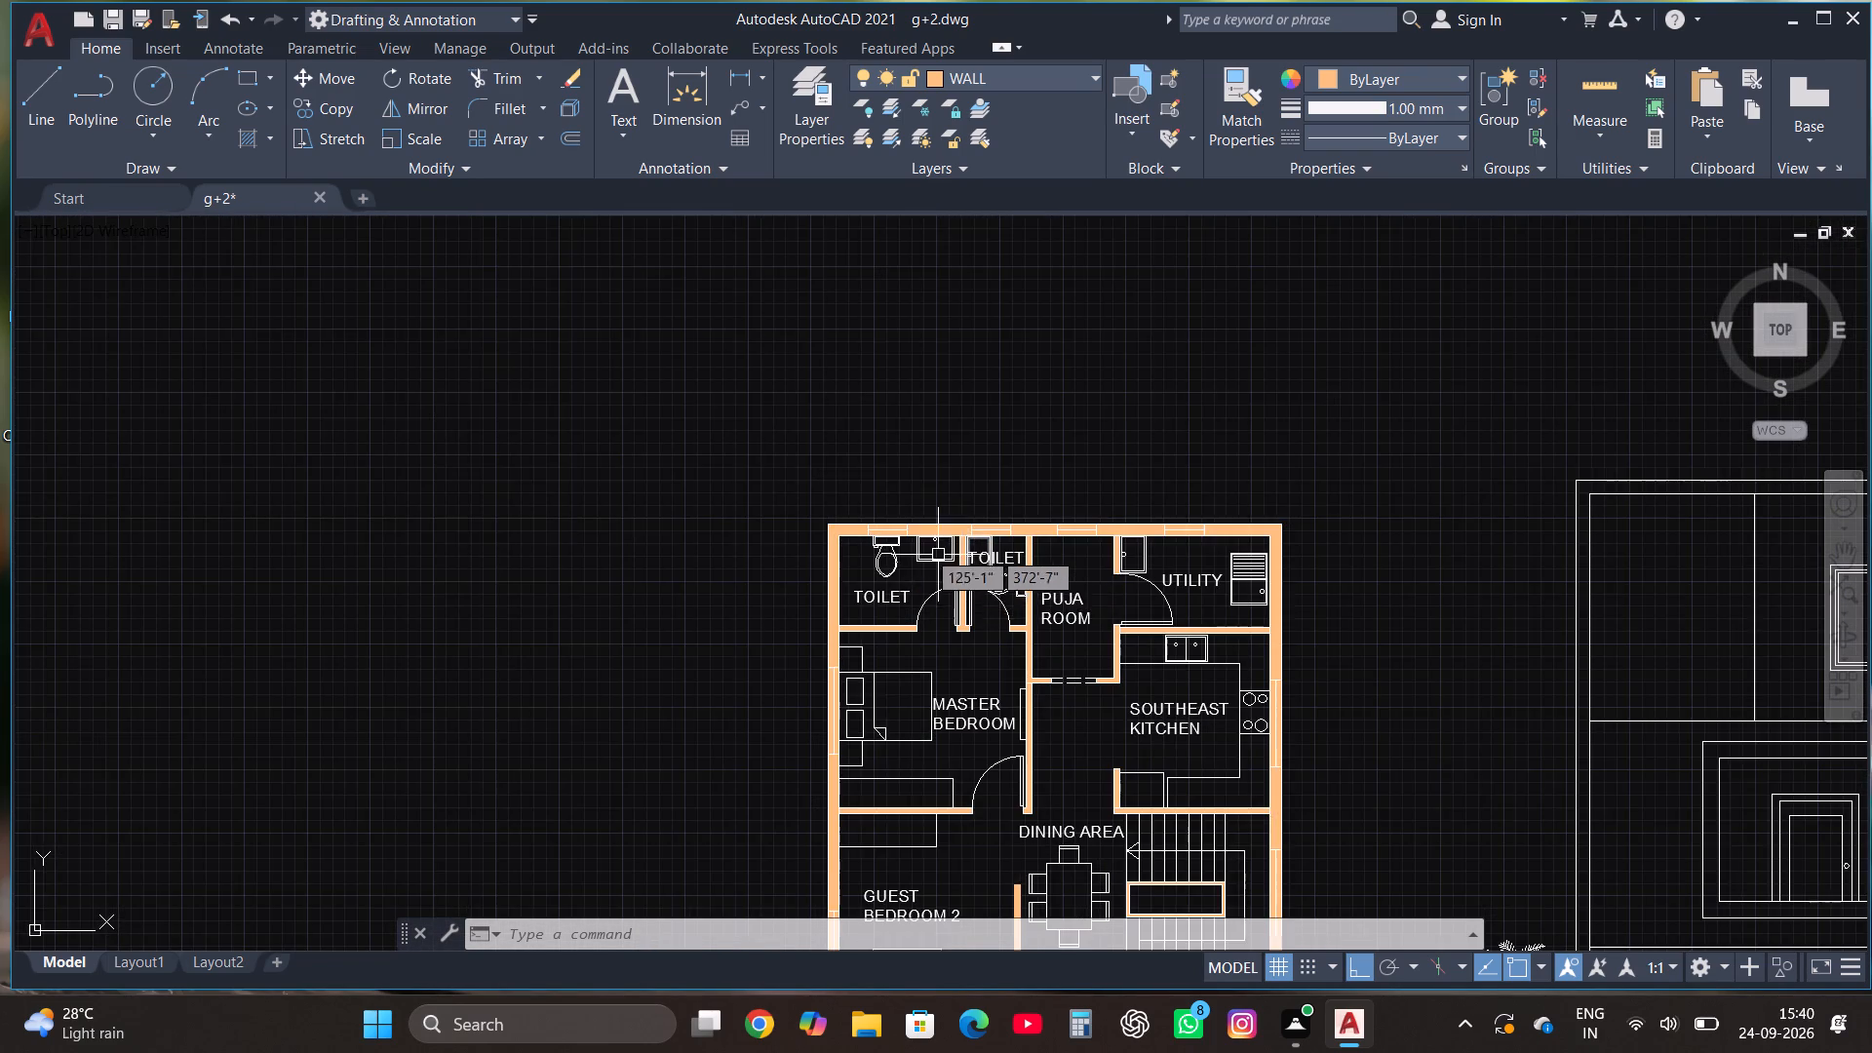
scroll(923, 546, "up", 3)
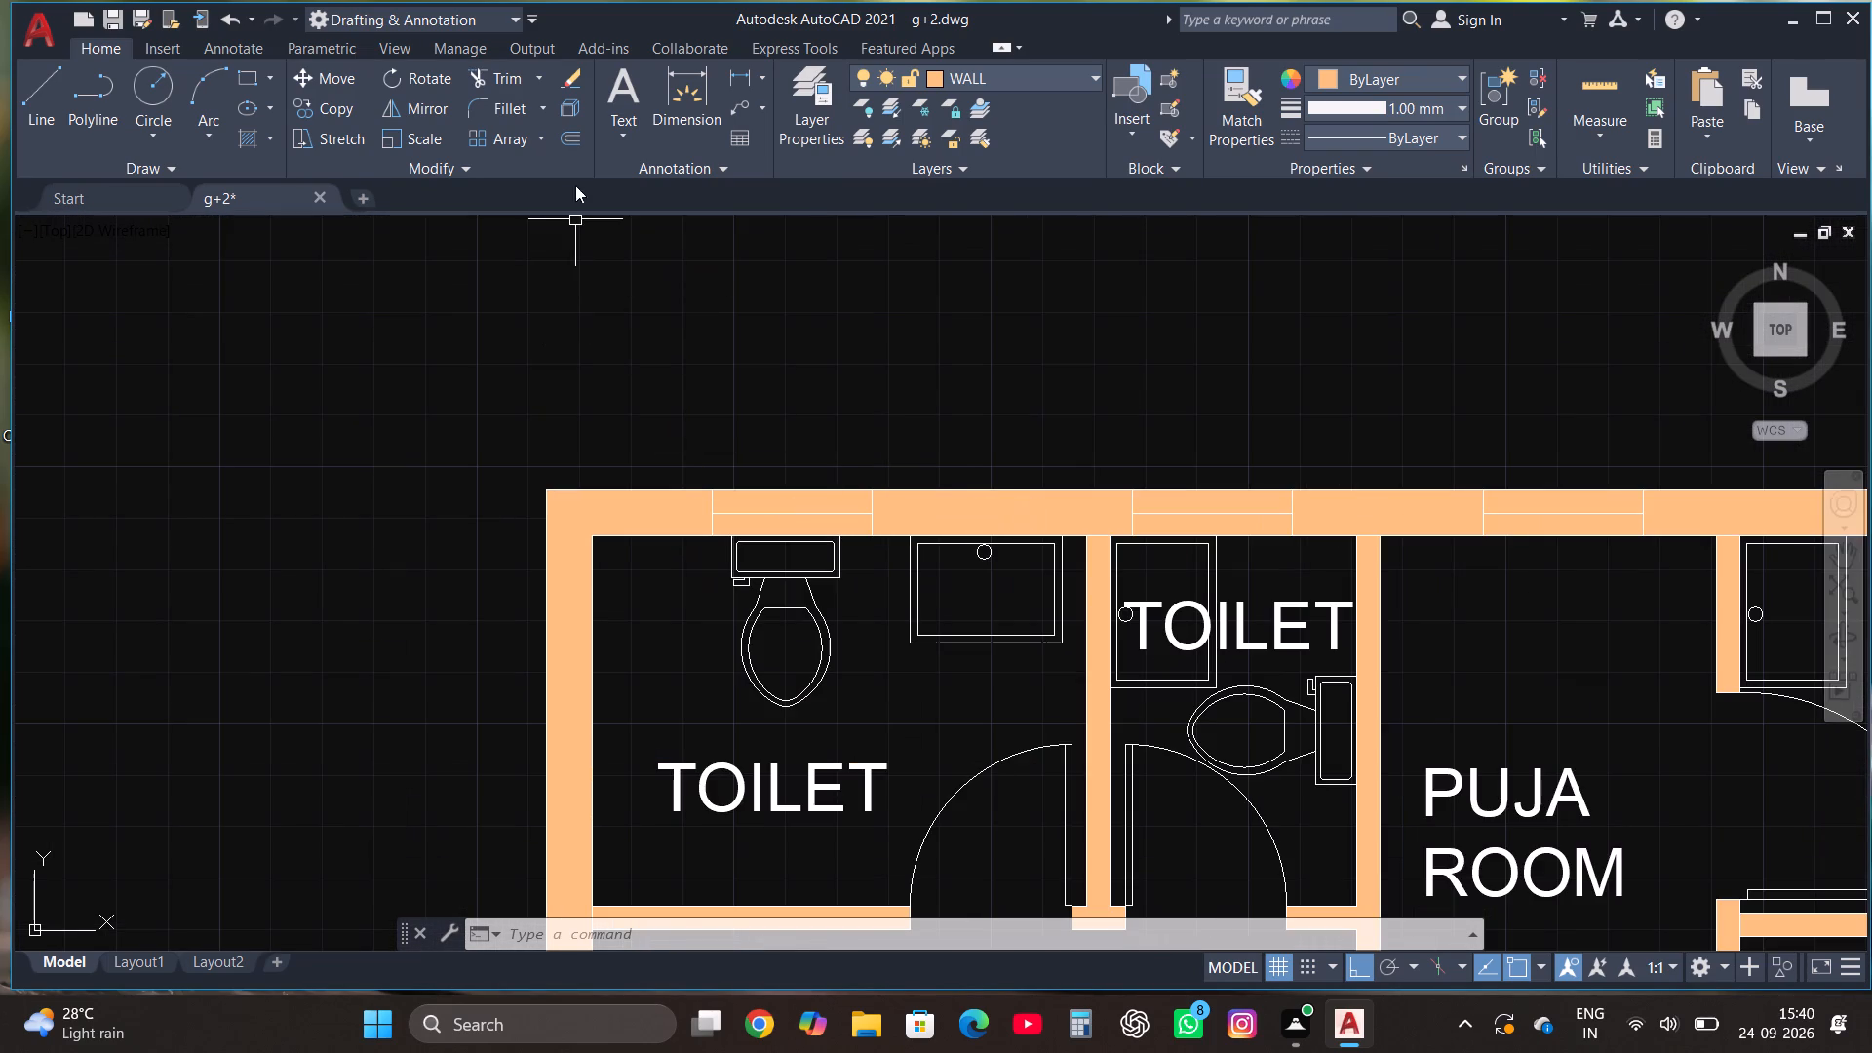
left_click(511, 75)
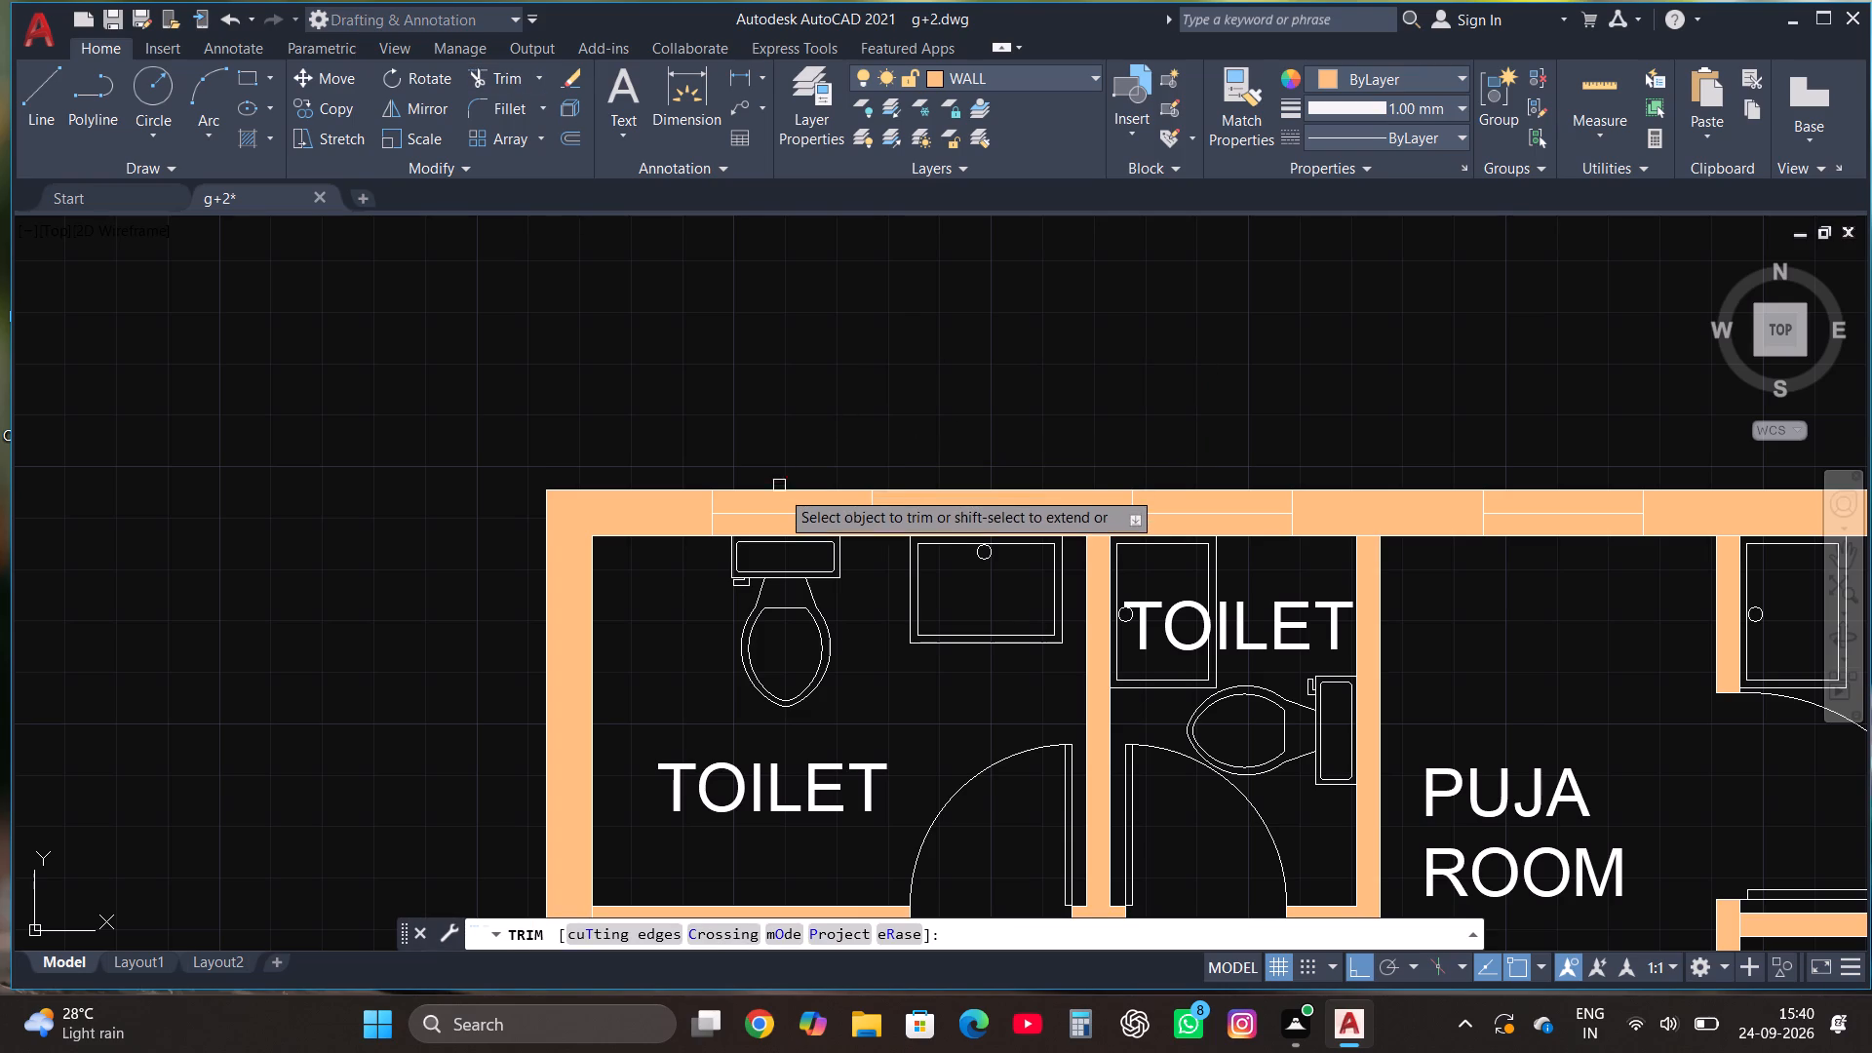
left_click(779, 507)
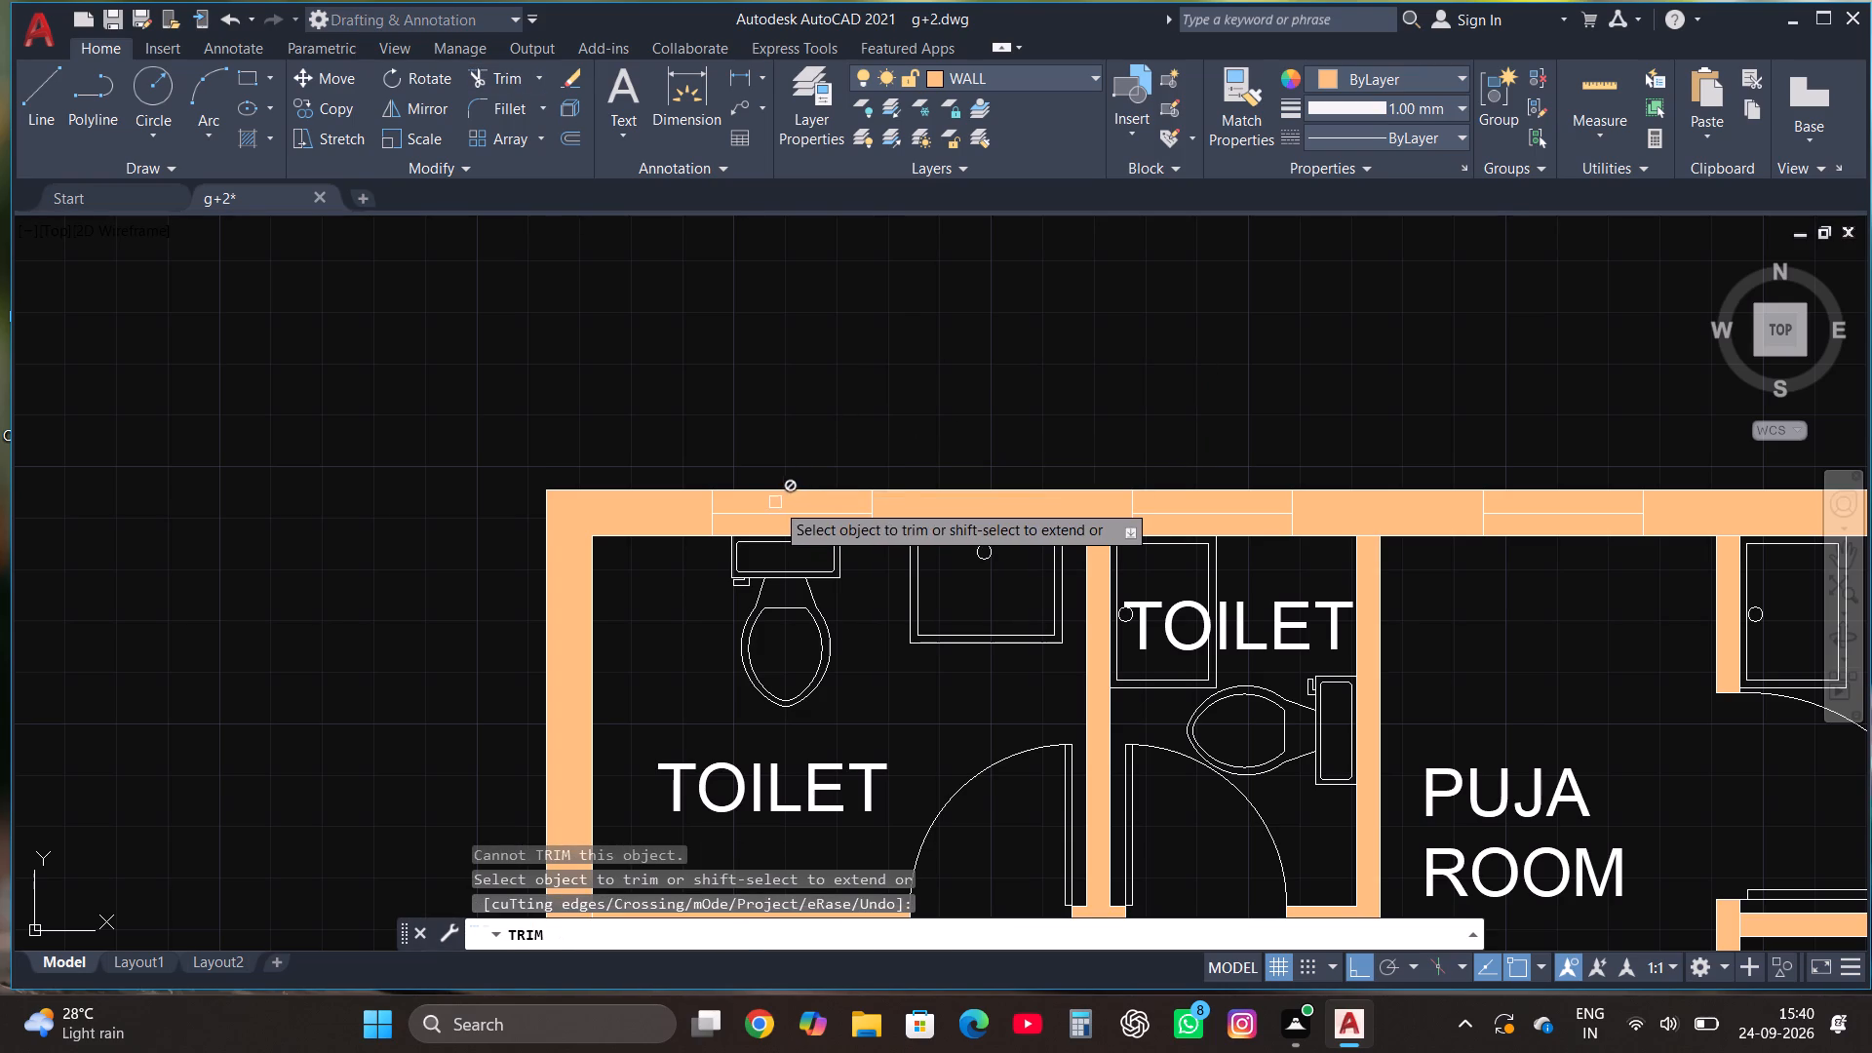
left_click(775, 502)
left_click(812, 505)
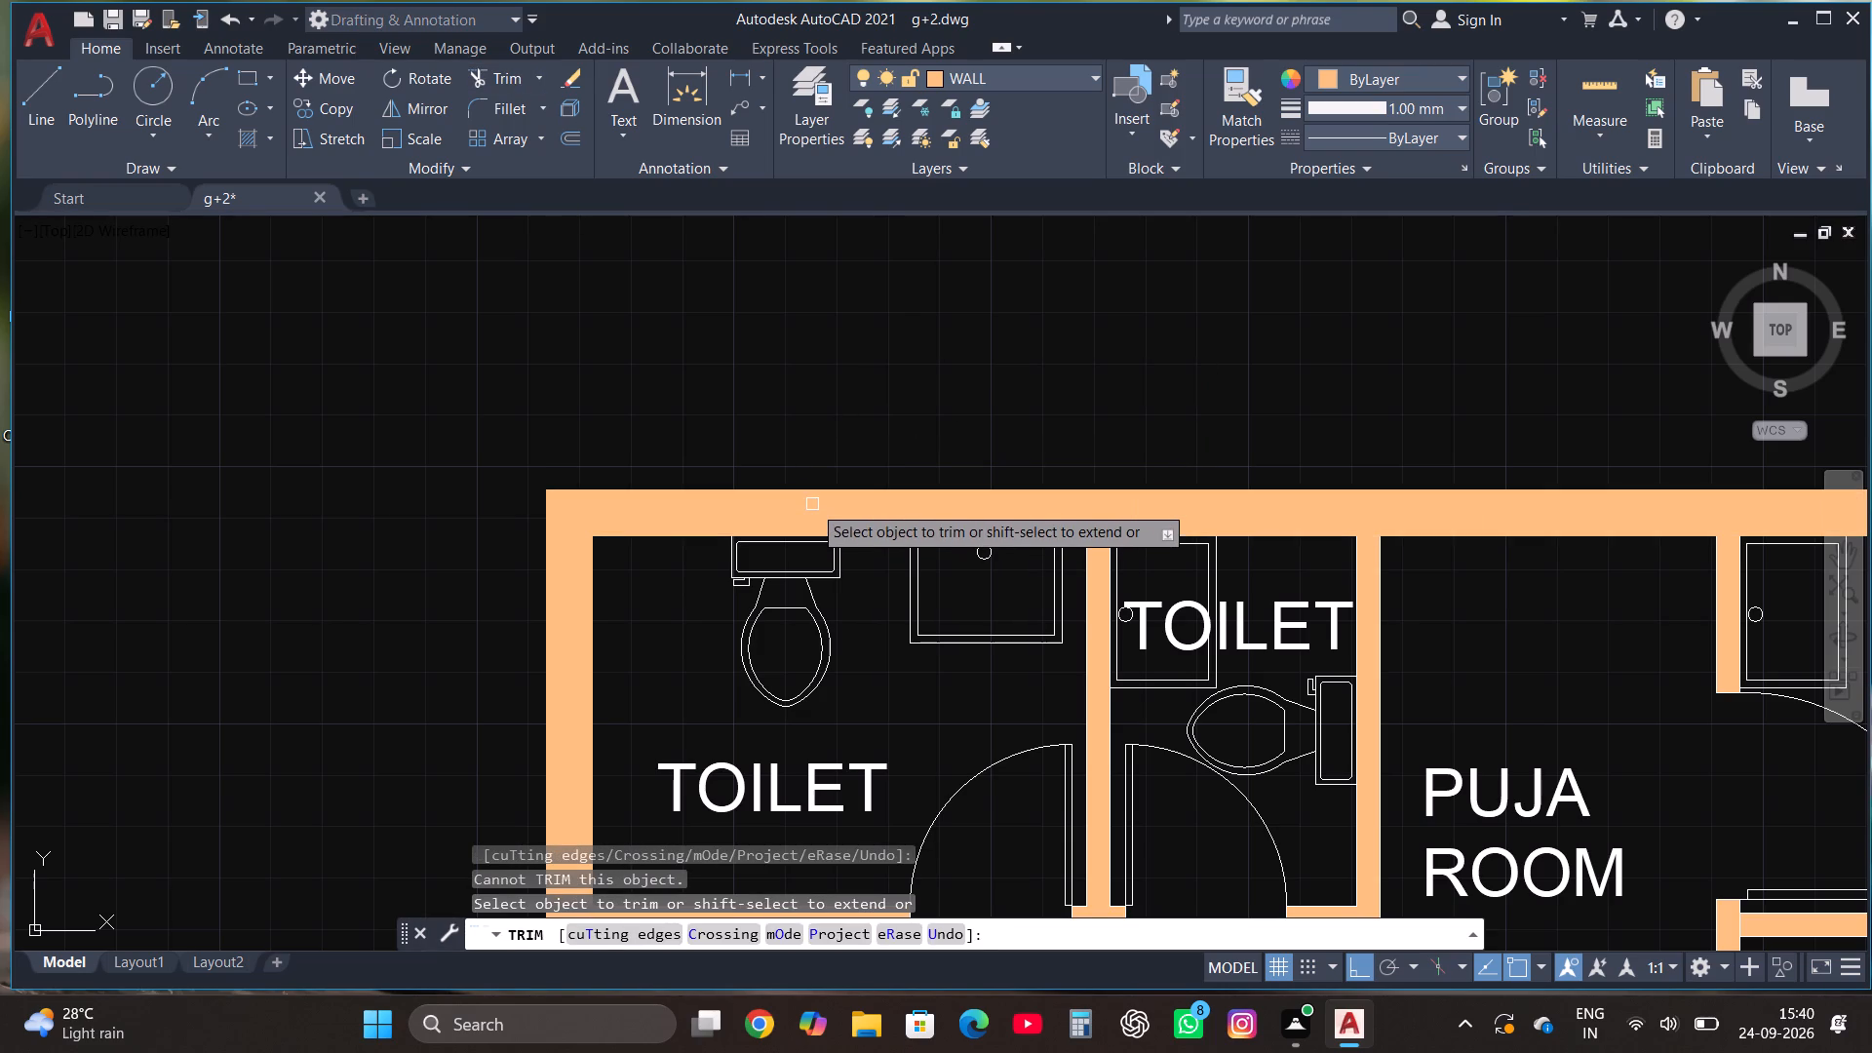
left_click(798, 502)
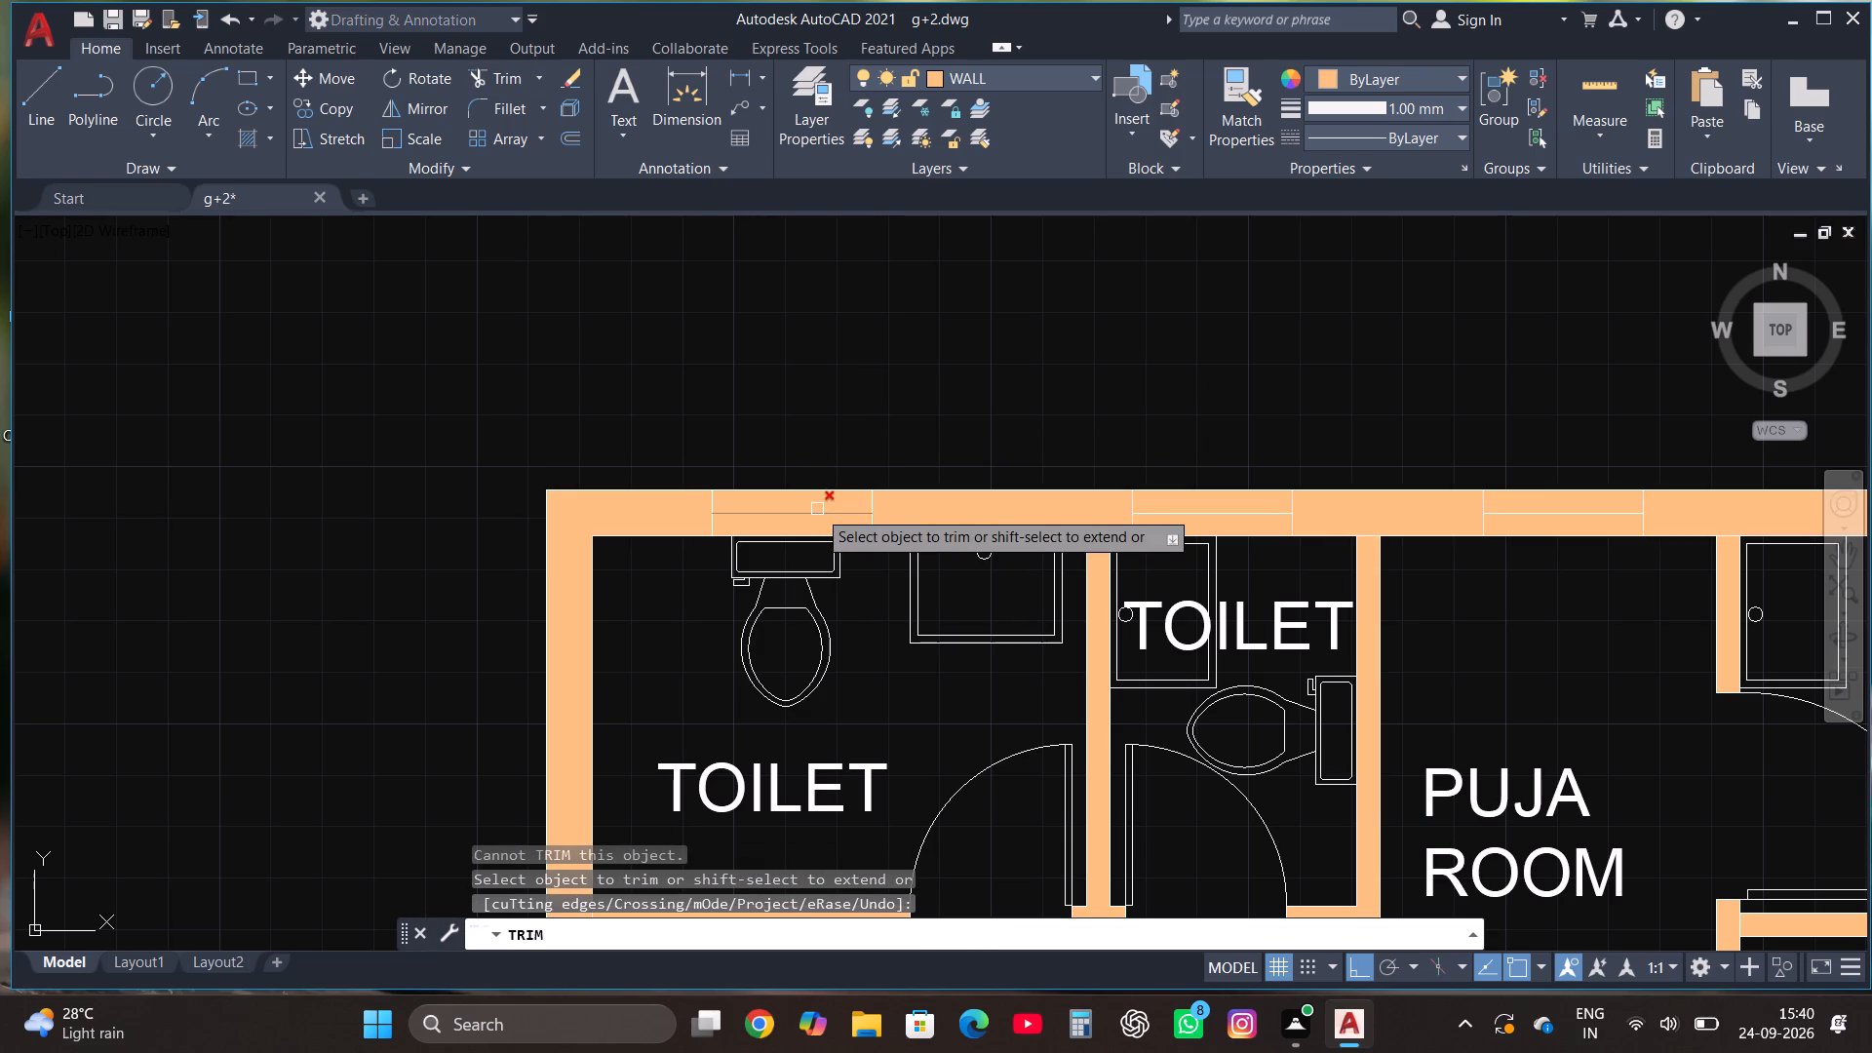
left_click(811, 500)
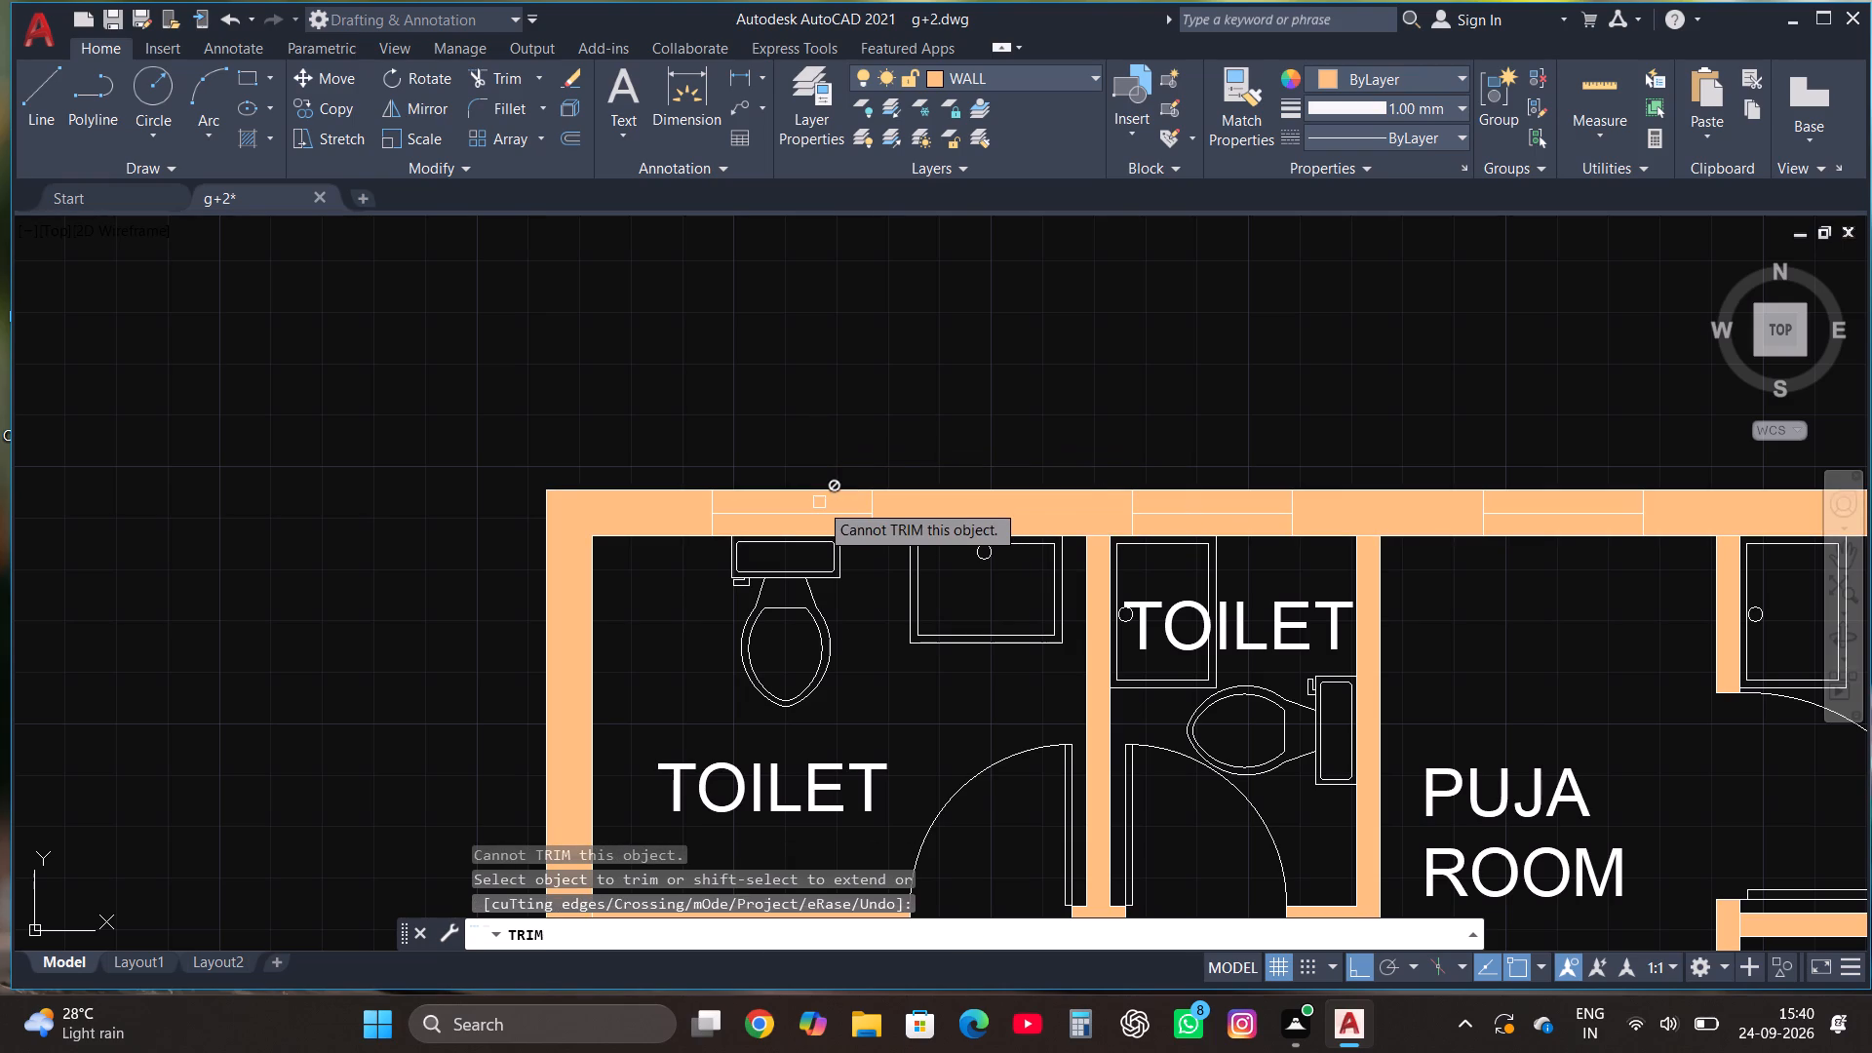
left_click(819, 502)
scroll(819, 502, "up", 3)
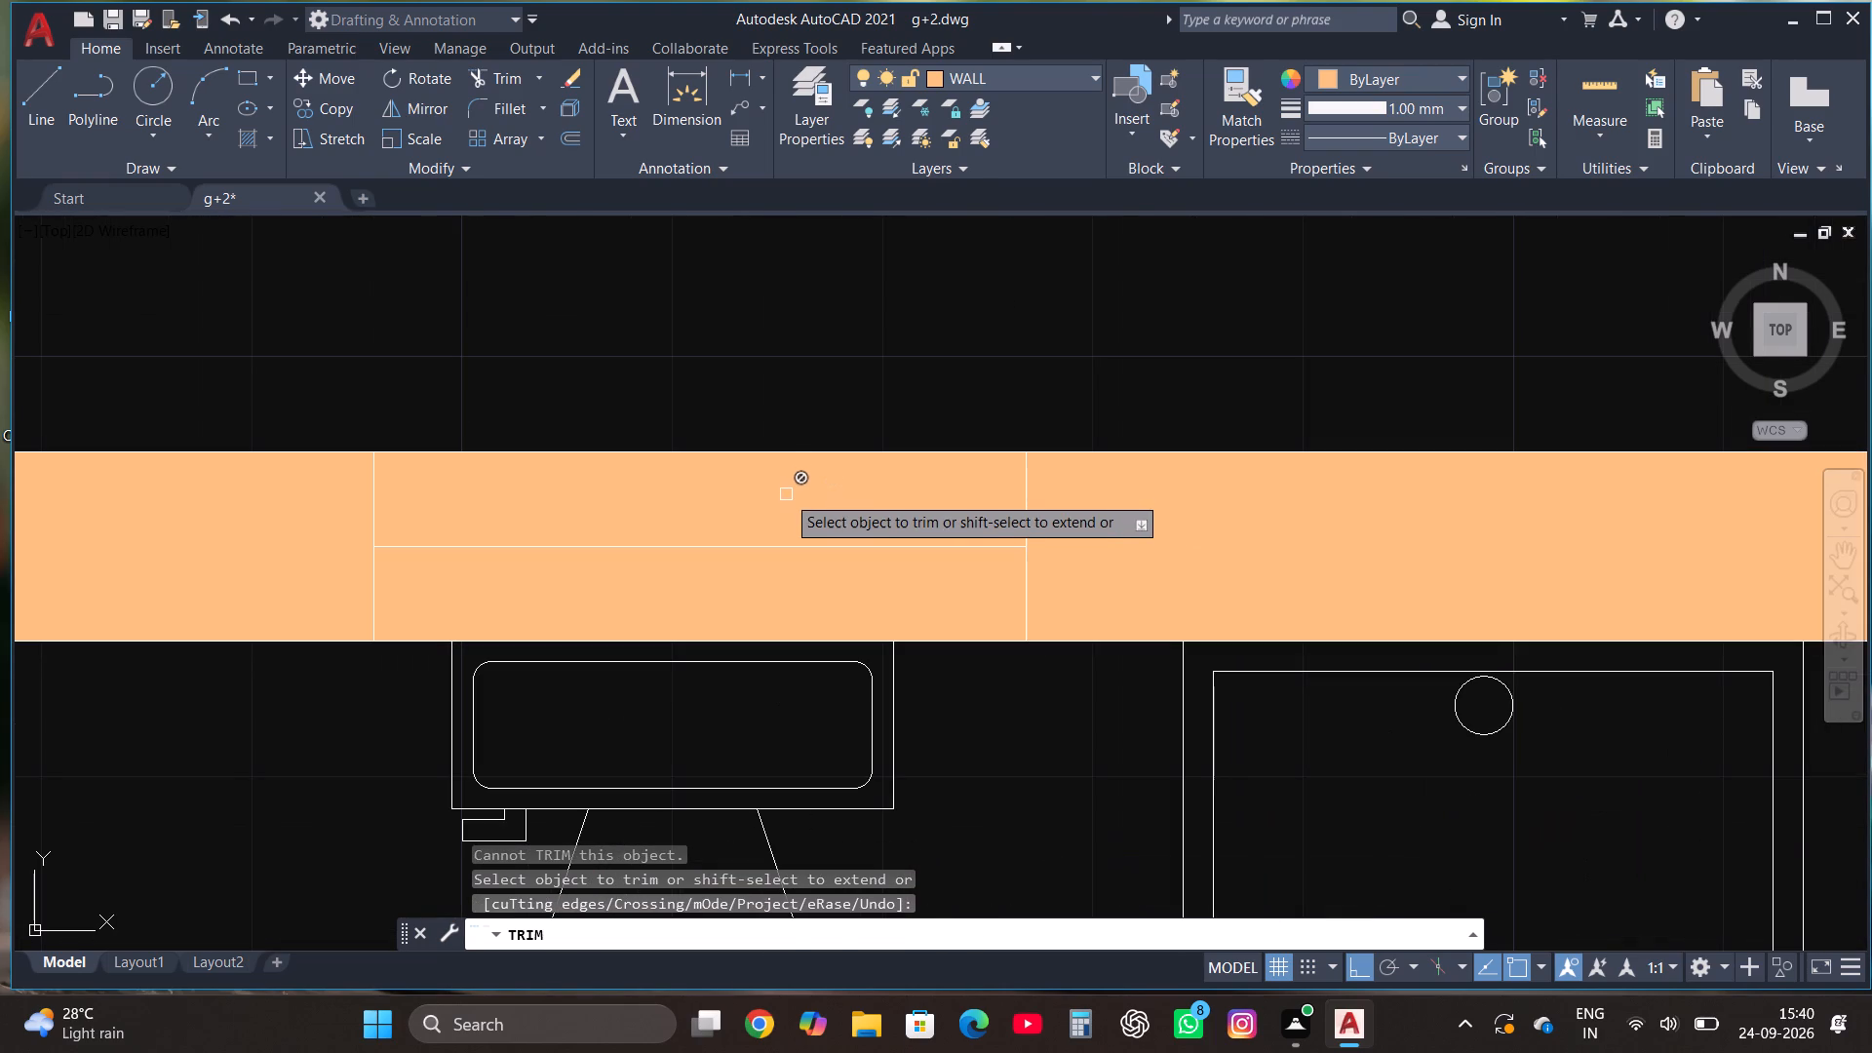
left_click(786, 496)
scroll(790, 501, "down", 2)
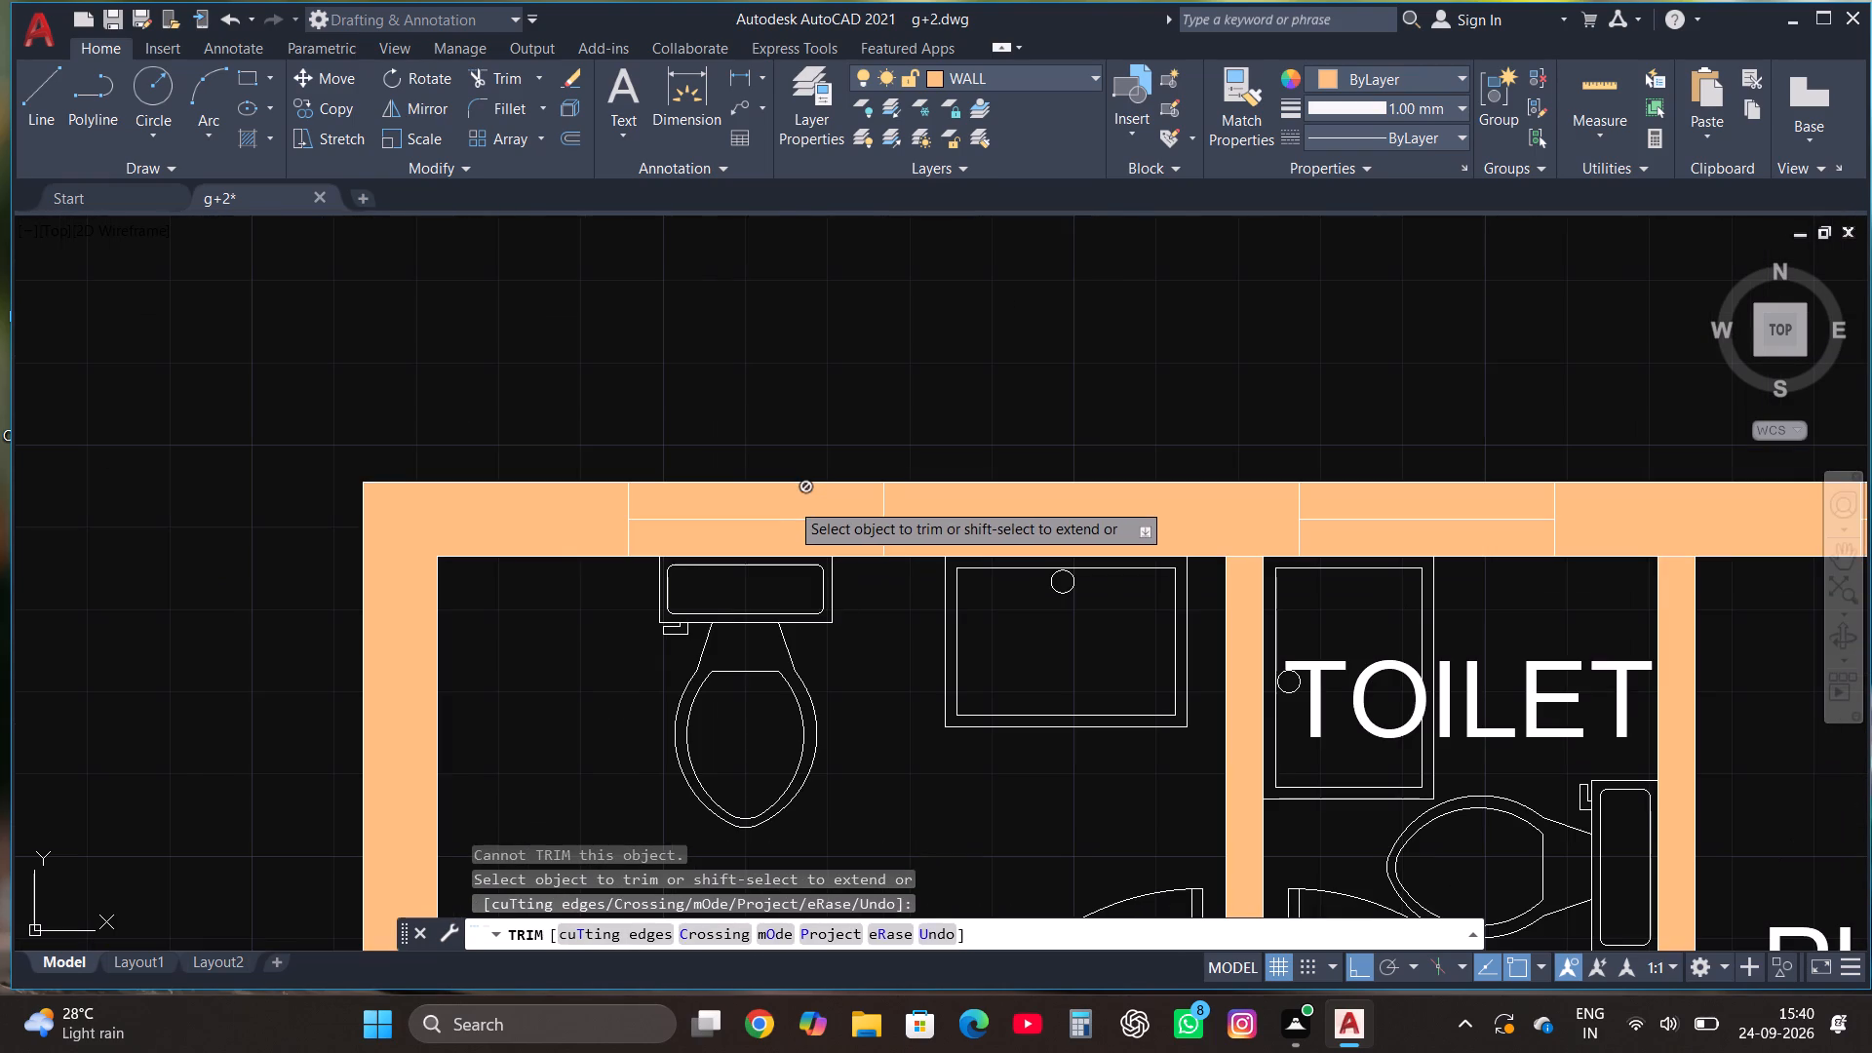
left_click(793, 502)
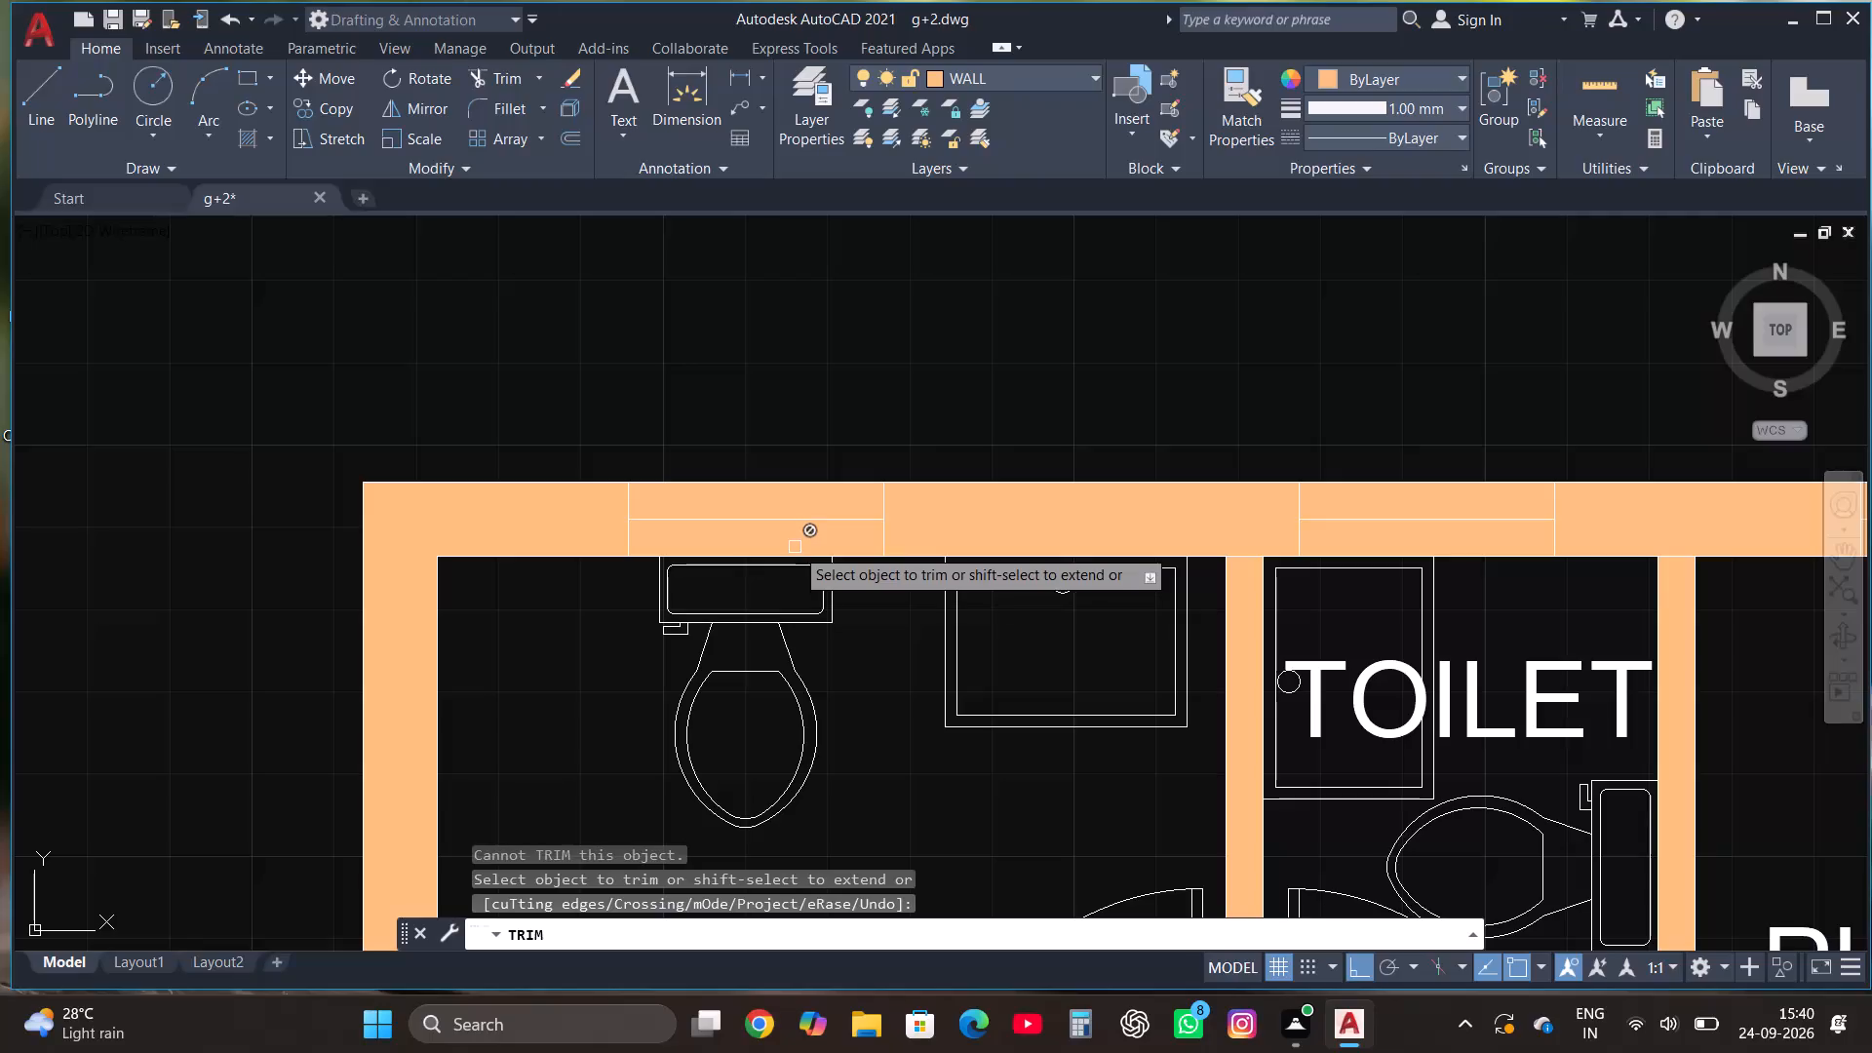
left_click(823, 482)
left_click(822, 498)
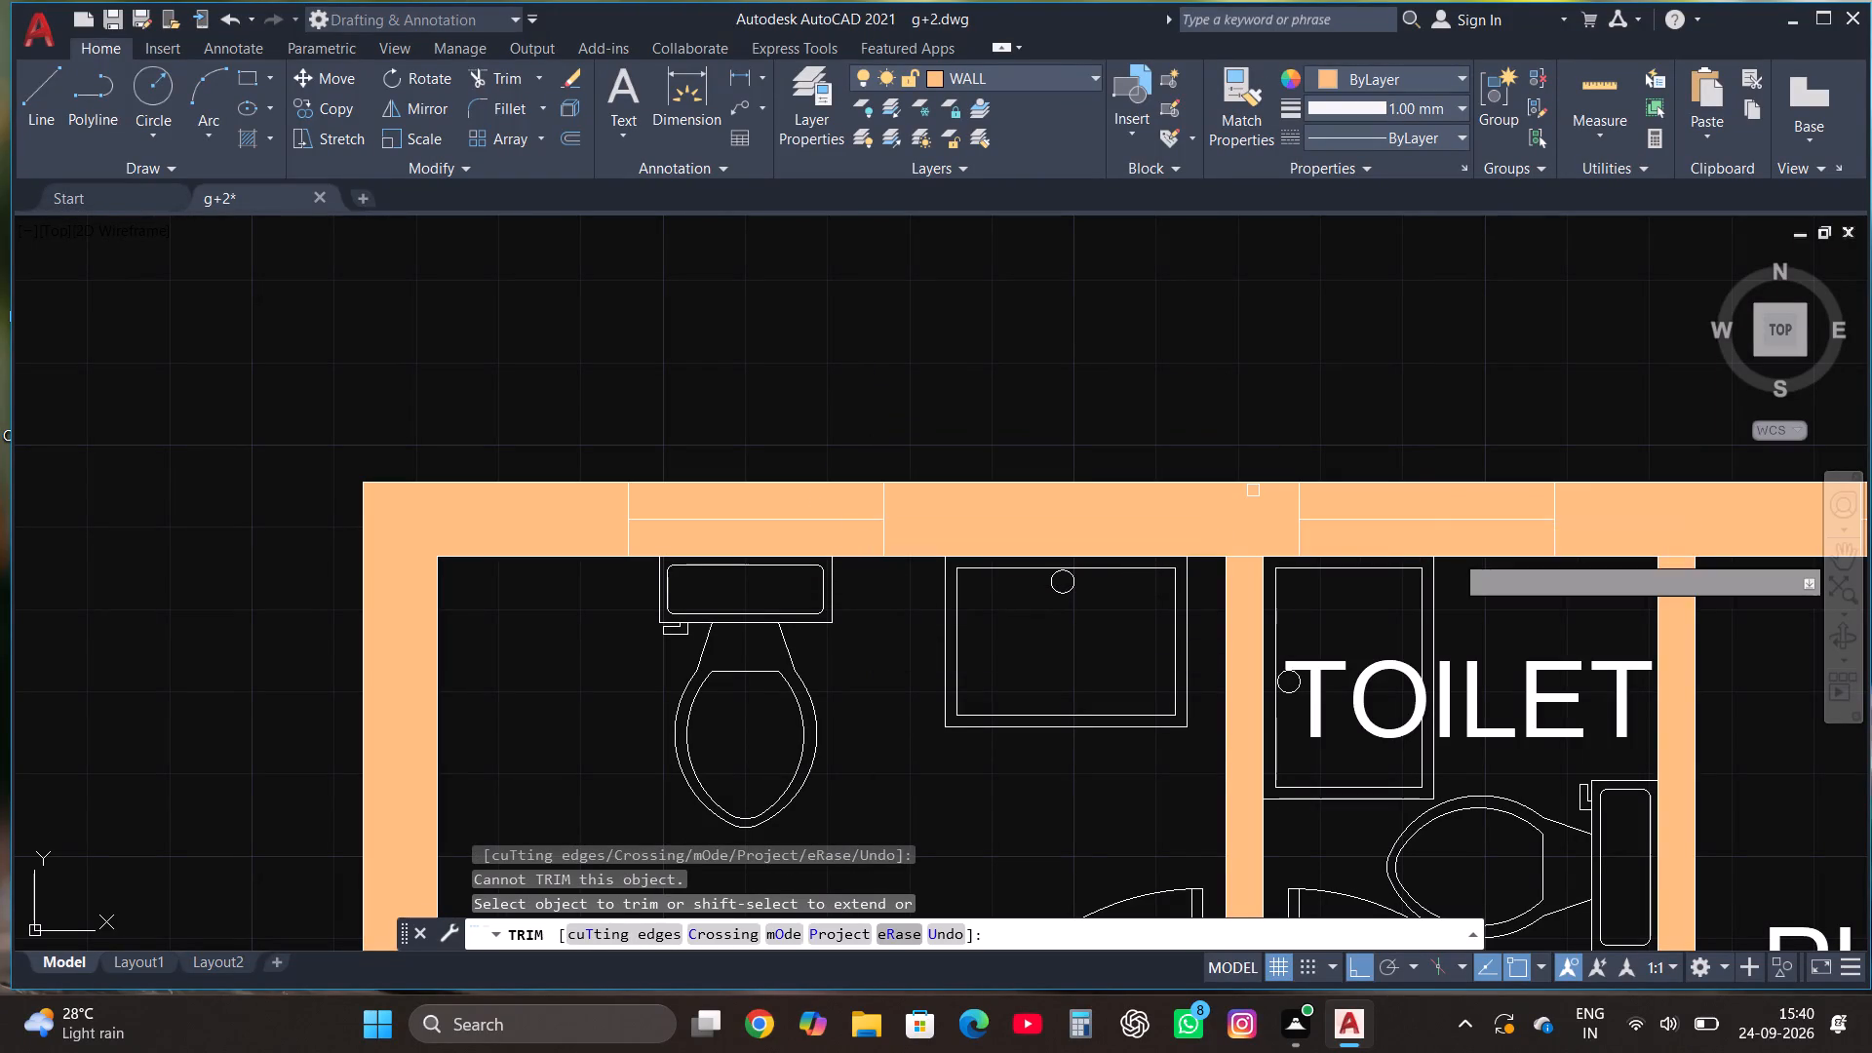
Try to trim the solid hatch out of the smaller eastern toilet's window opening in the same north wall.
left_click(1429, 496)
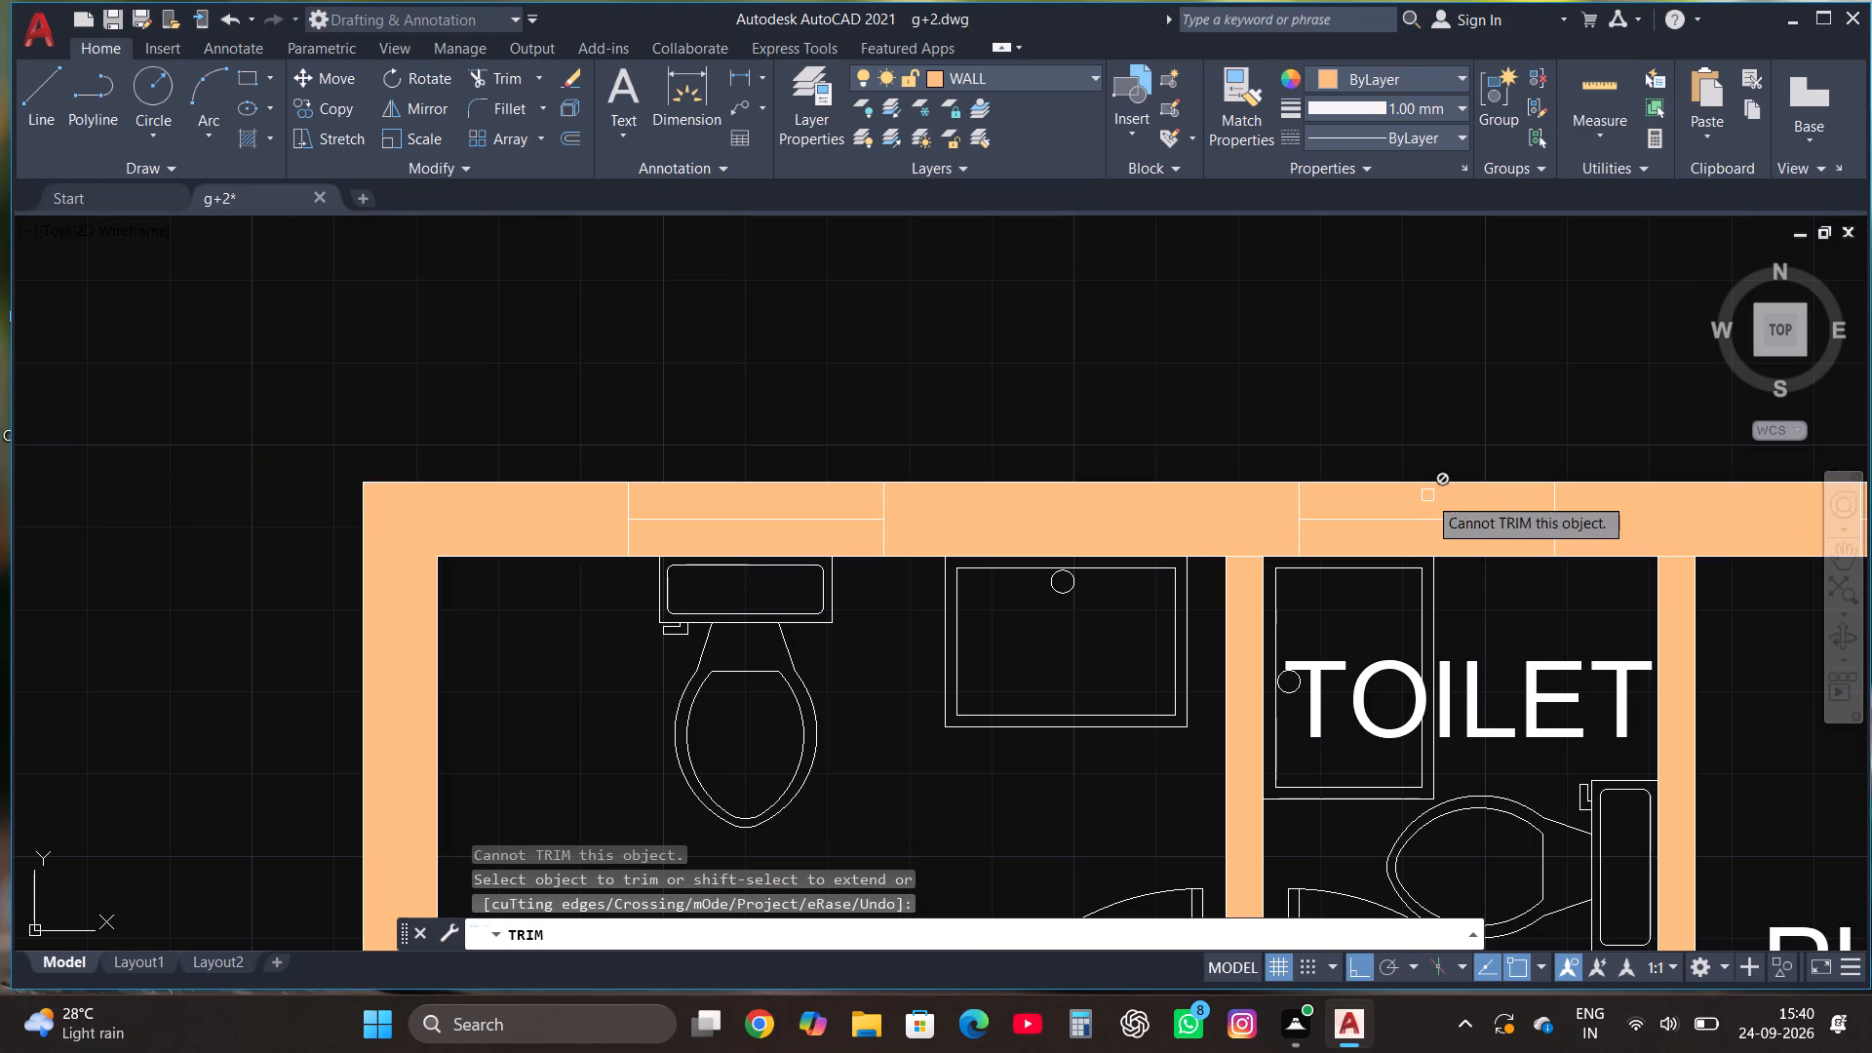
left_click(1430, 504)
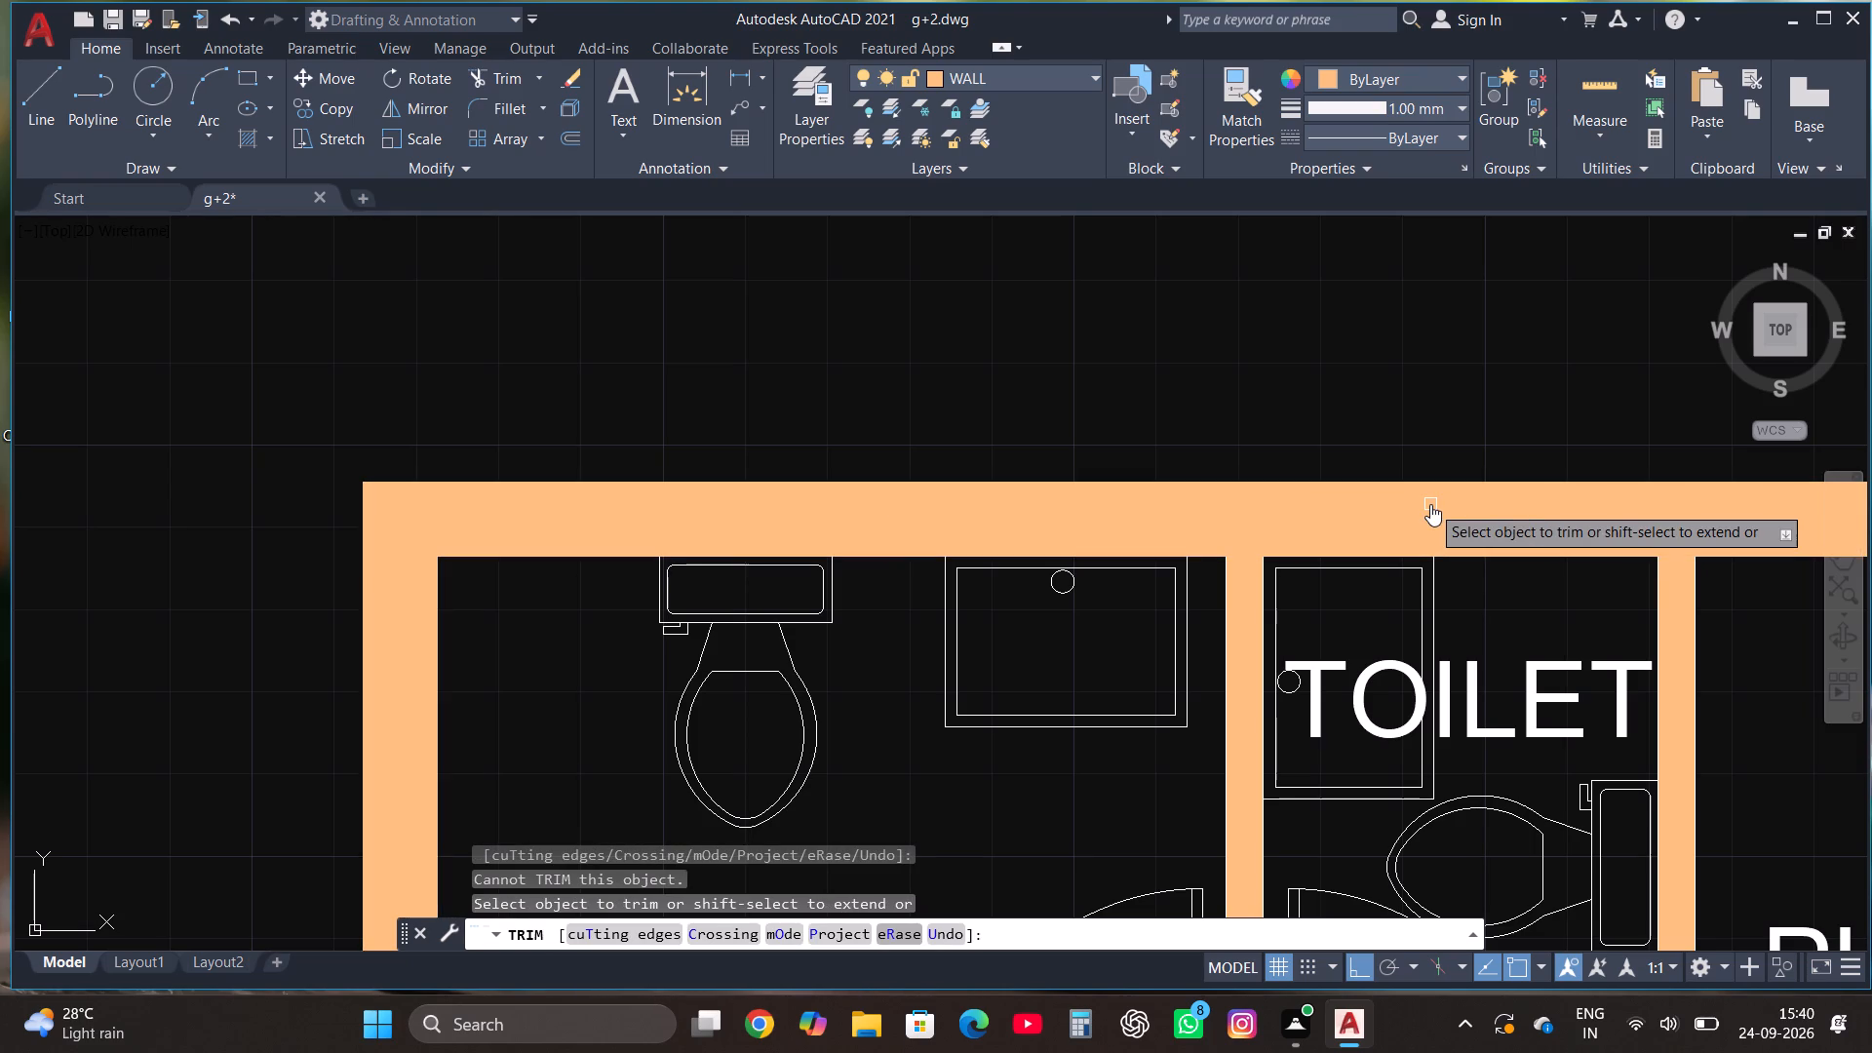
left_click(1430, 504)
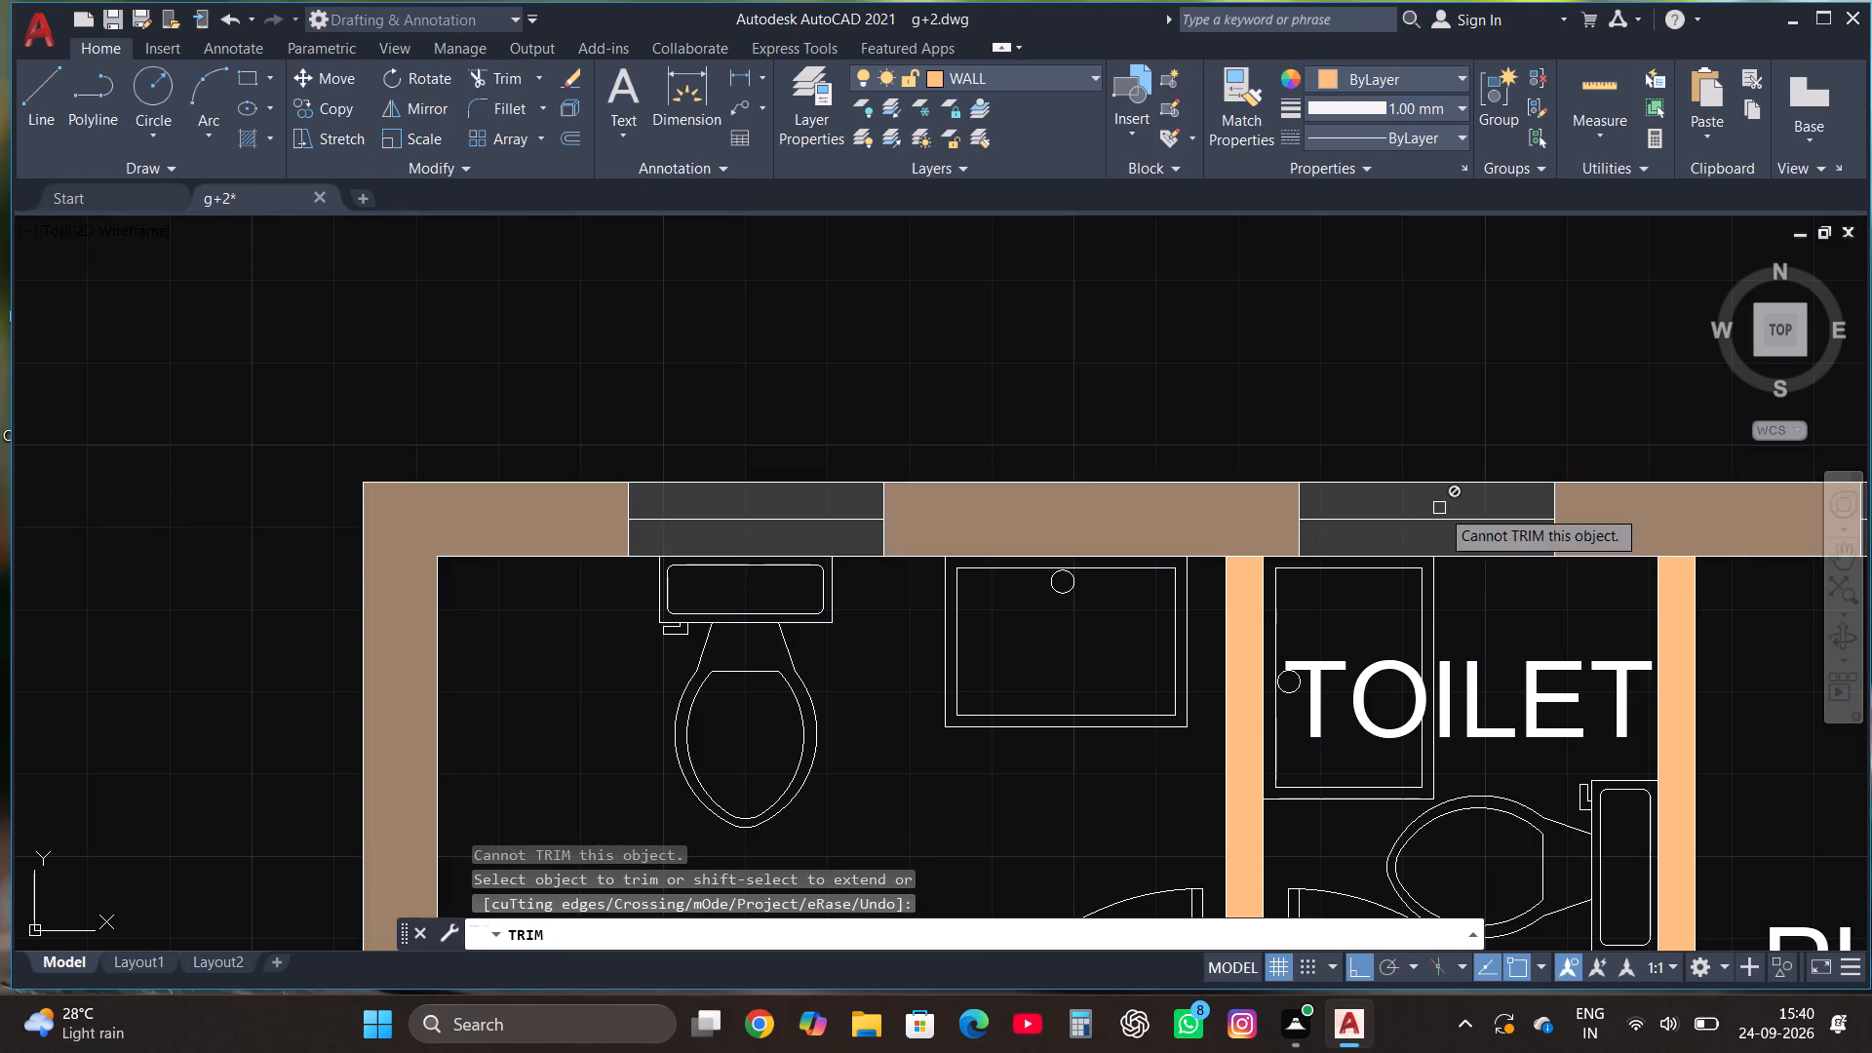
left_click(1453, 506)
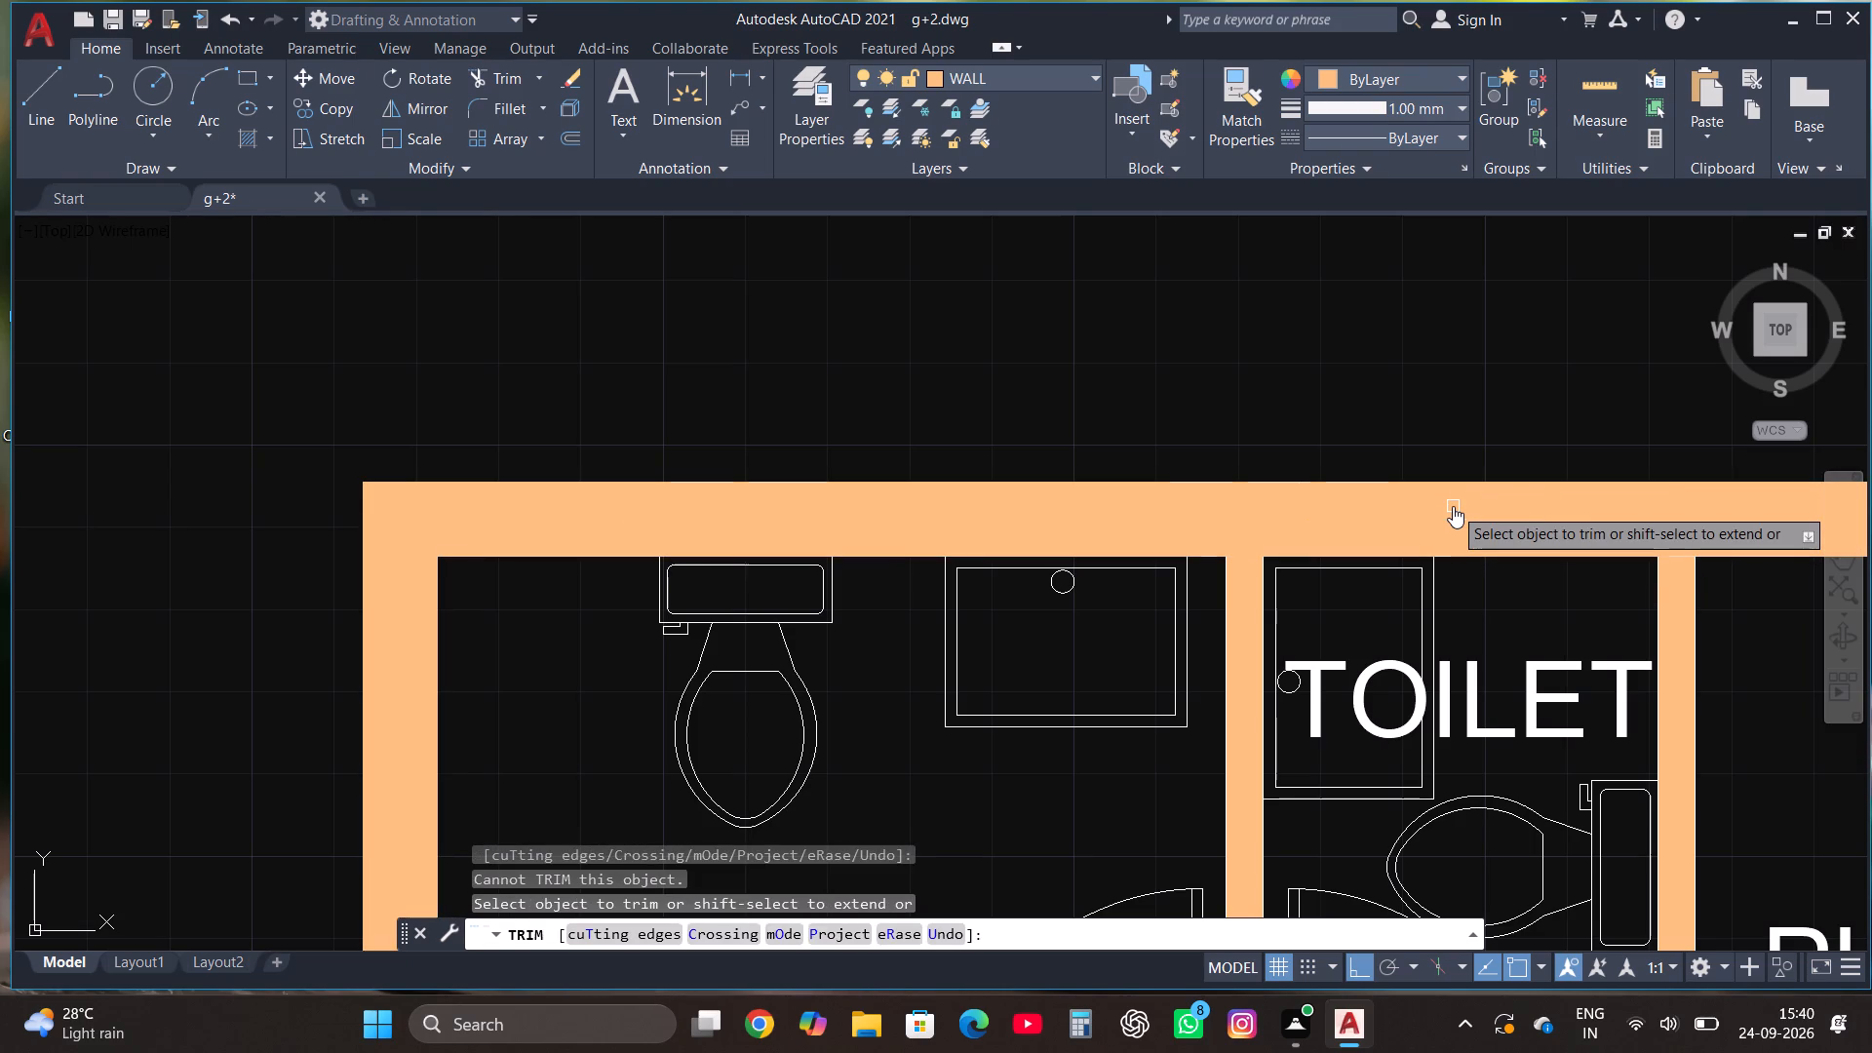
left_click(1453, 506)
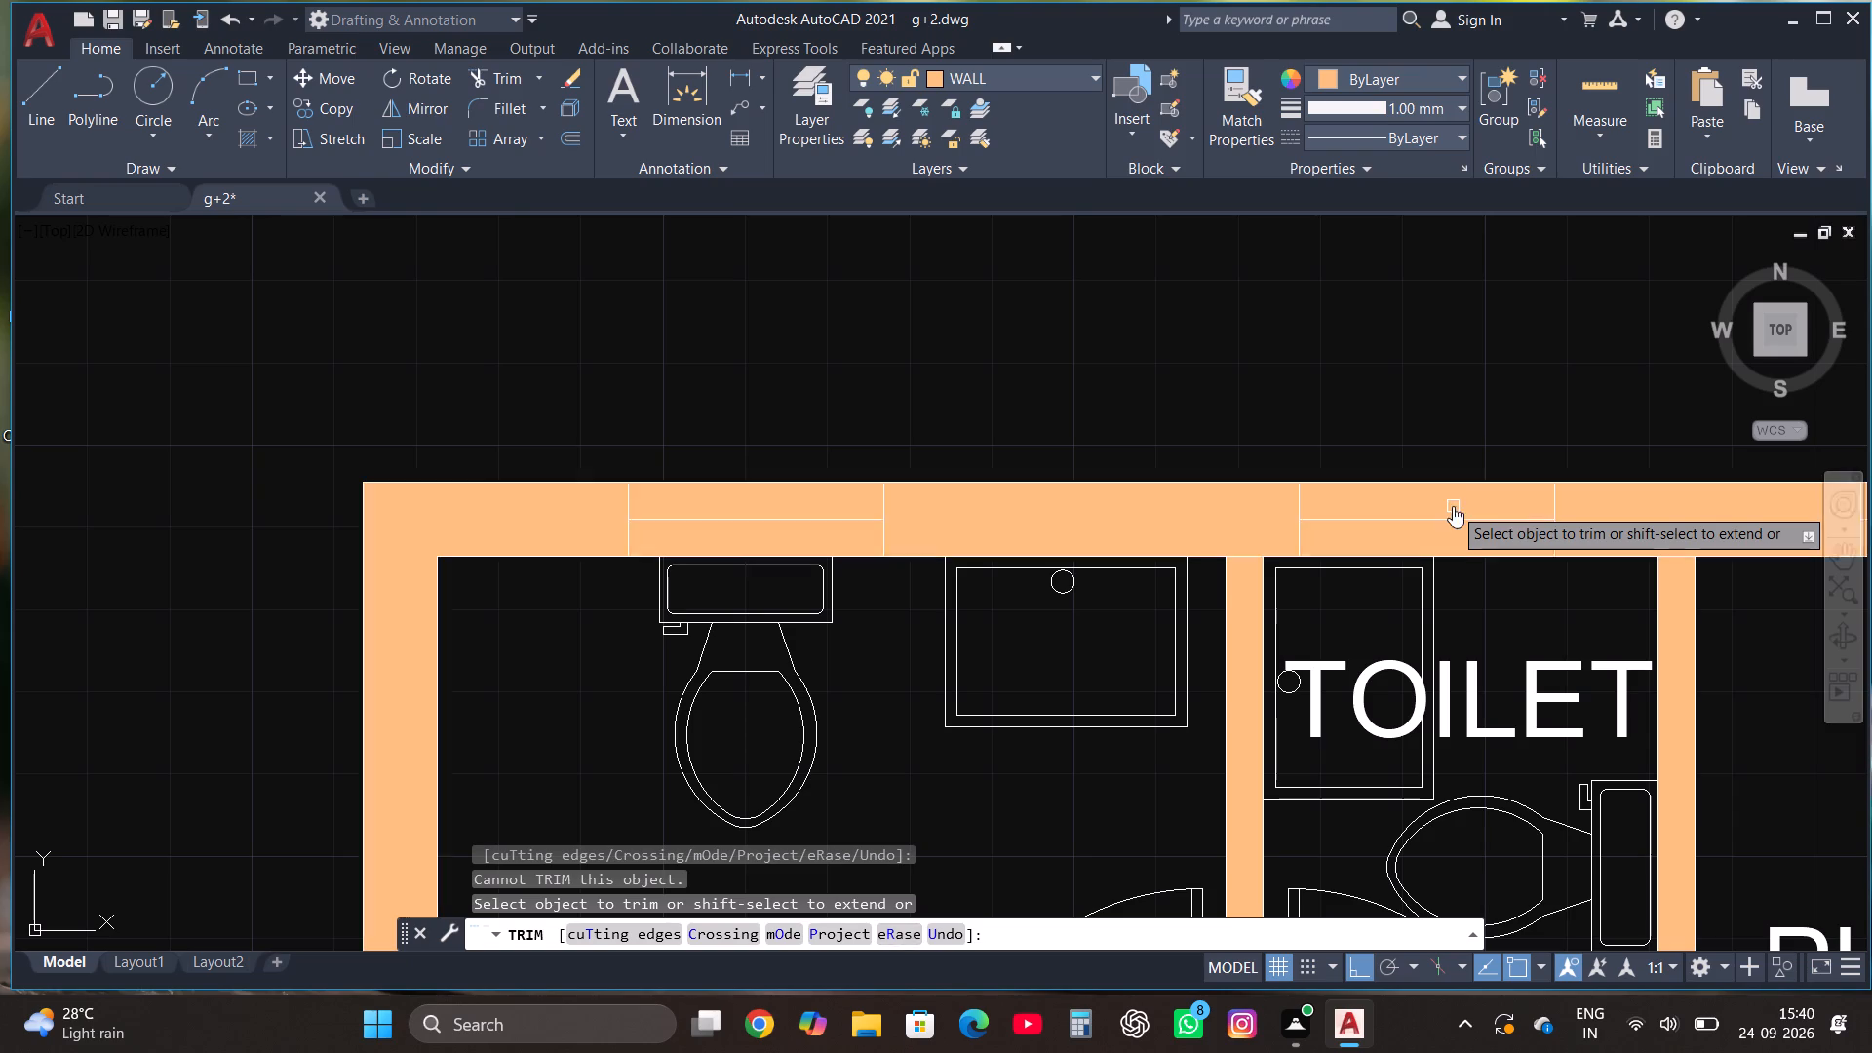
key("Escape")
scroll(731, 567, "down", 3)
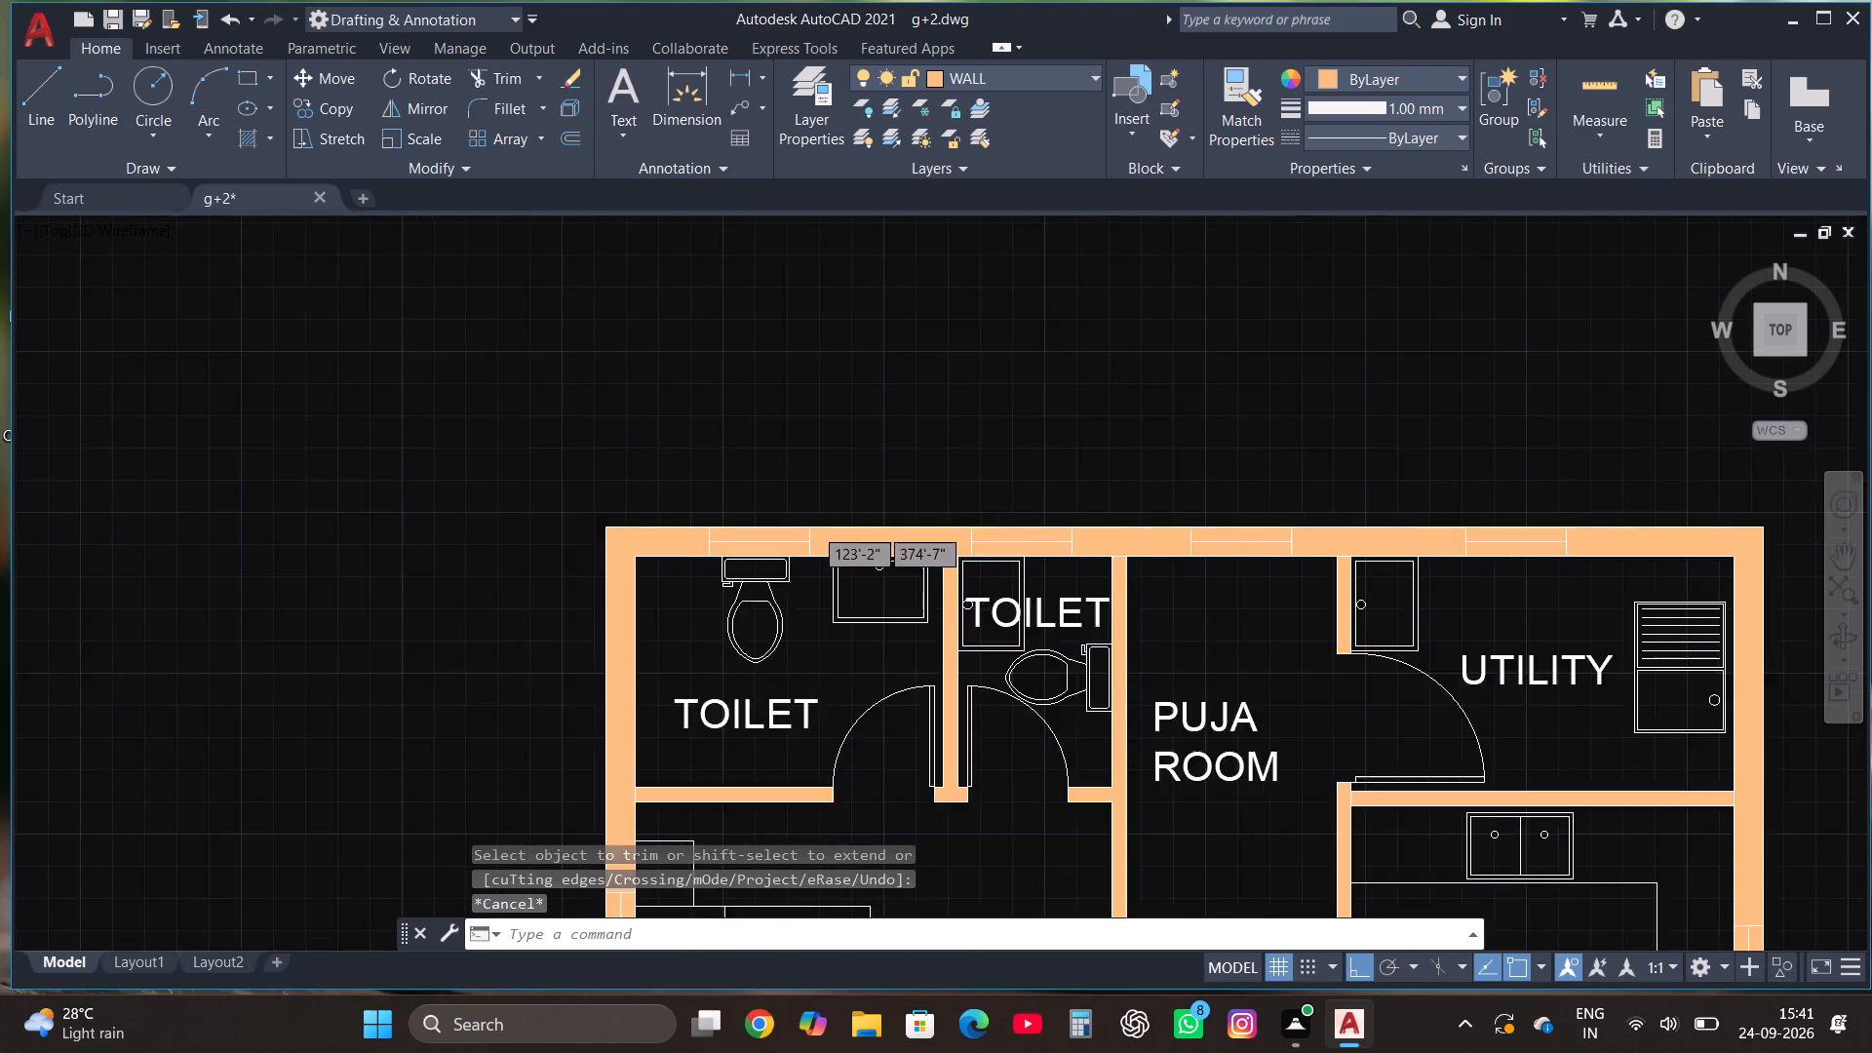
Make layer 0 current and draw a rectangle around the western toilet's window opening in the ground floor's north wall.
scroll(816, 525, "down", 2)
scroll(823, 527, "up", 4)
scroll(611, 462, "up", 1)
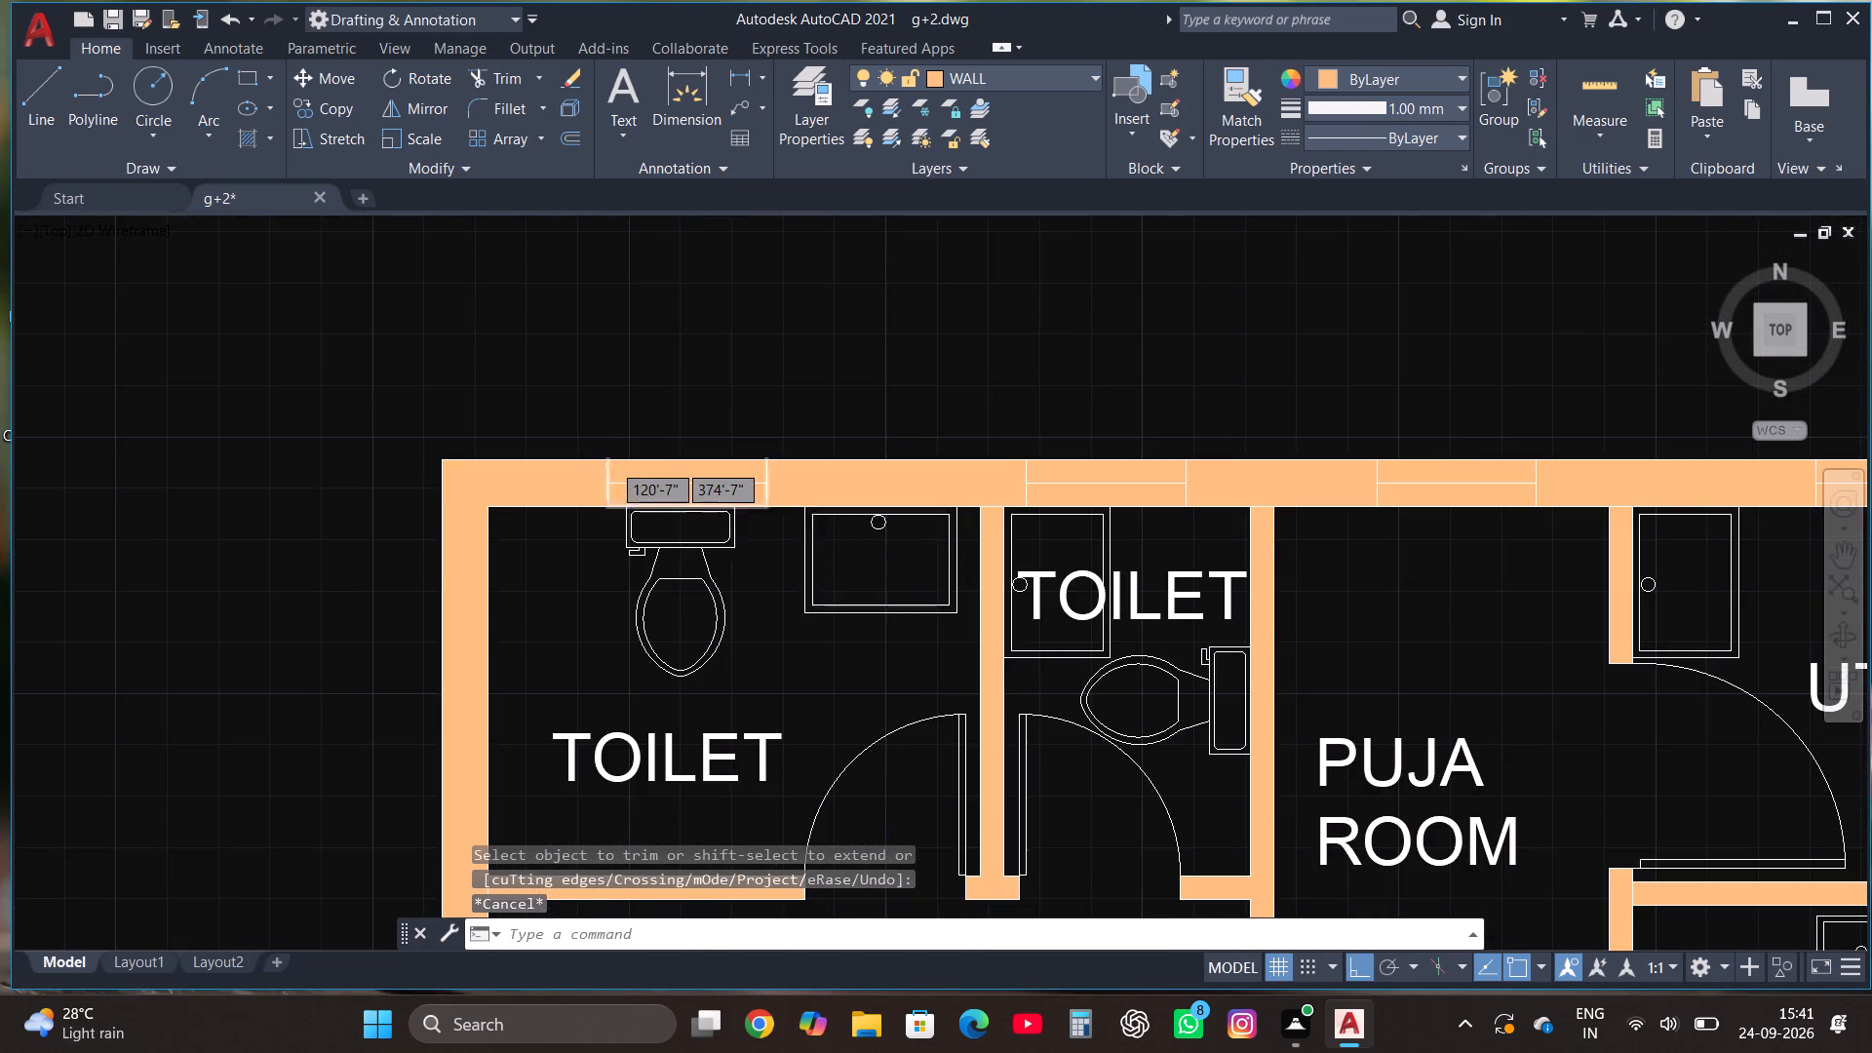
scroll(611, 462, "up", 2)
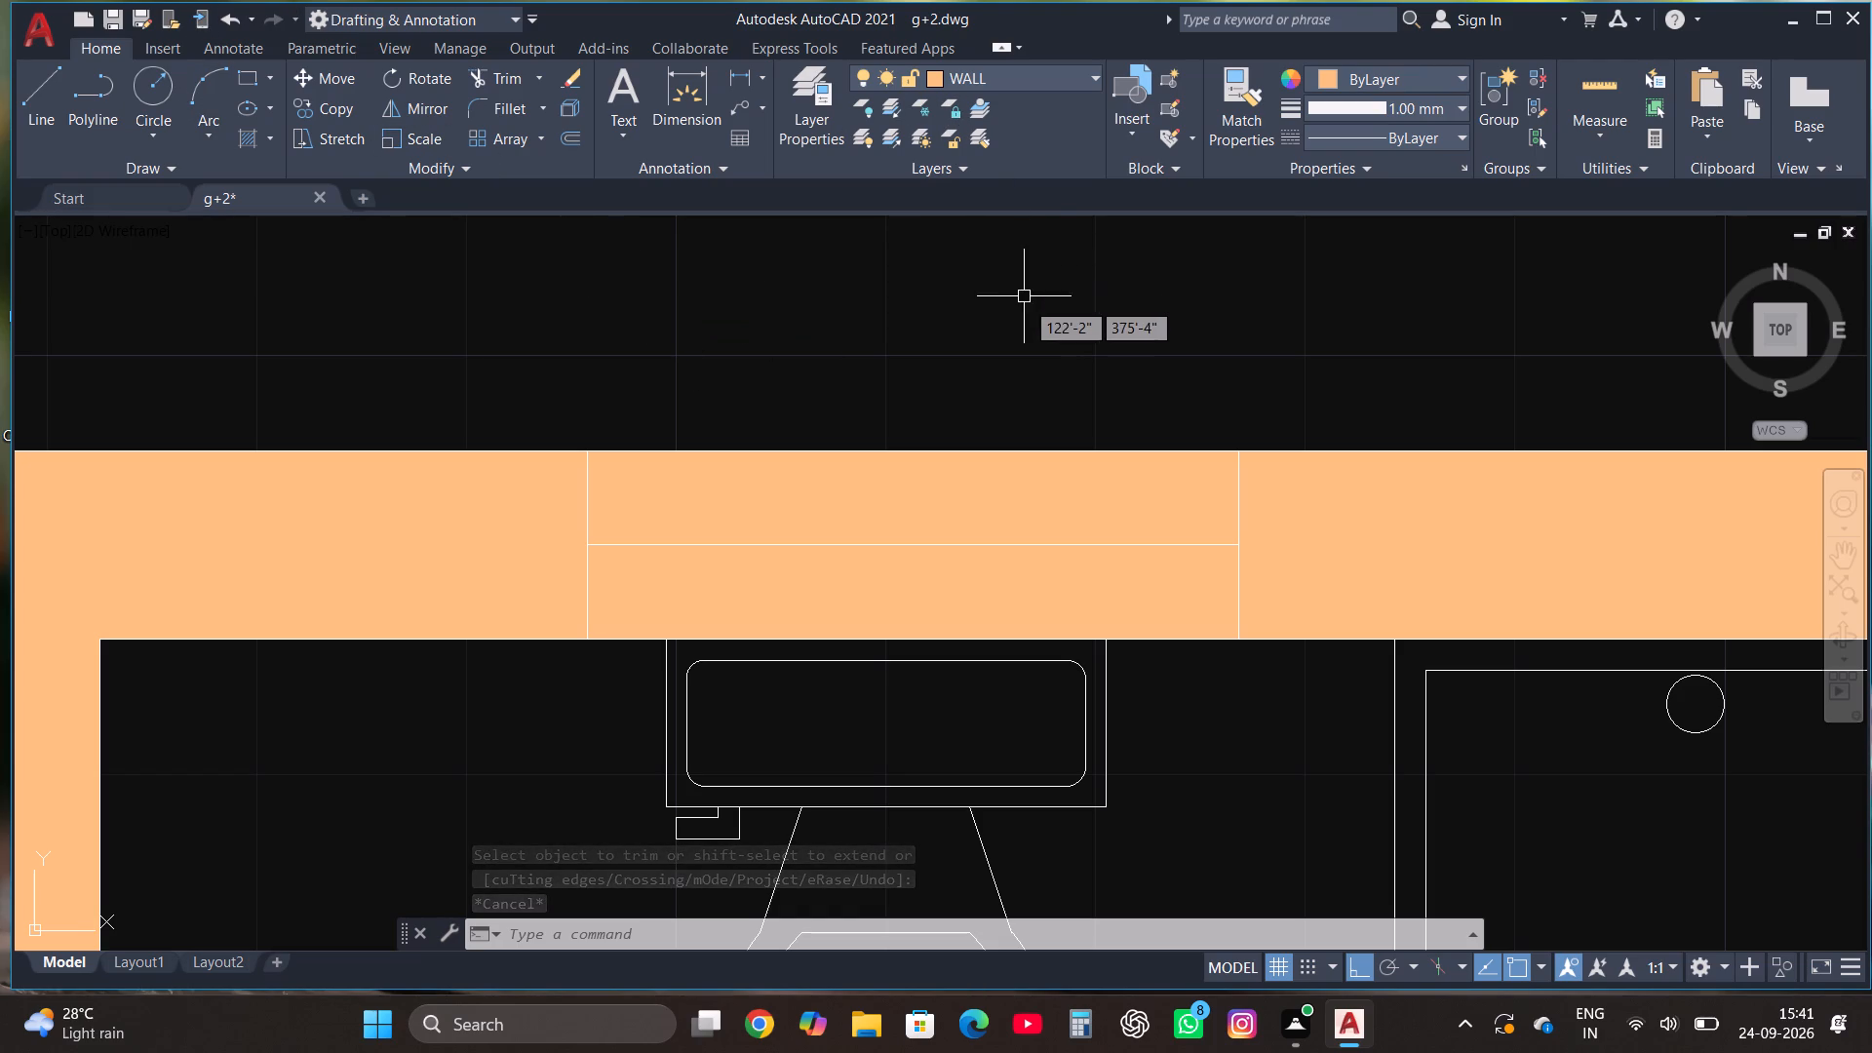
left_click(1000, 77)
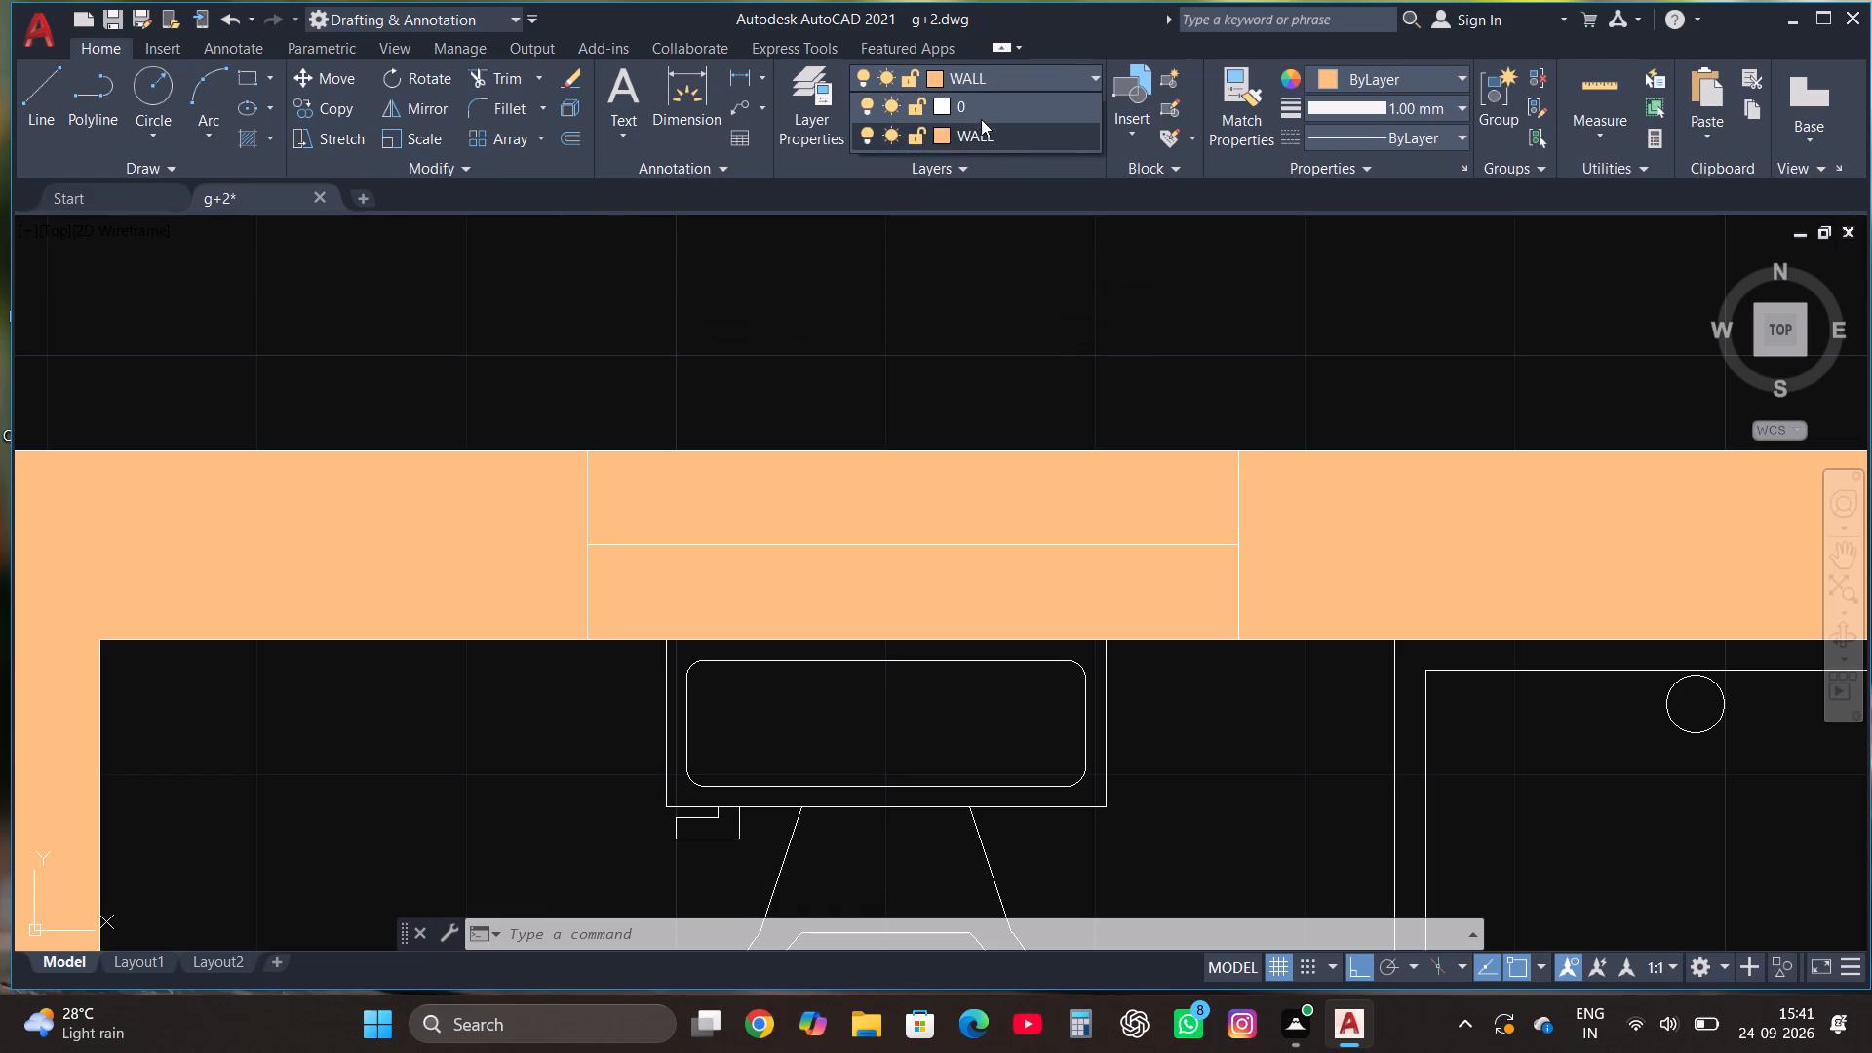
left_click(979, 109)
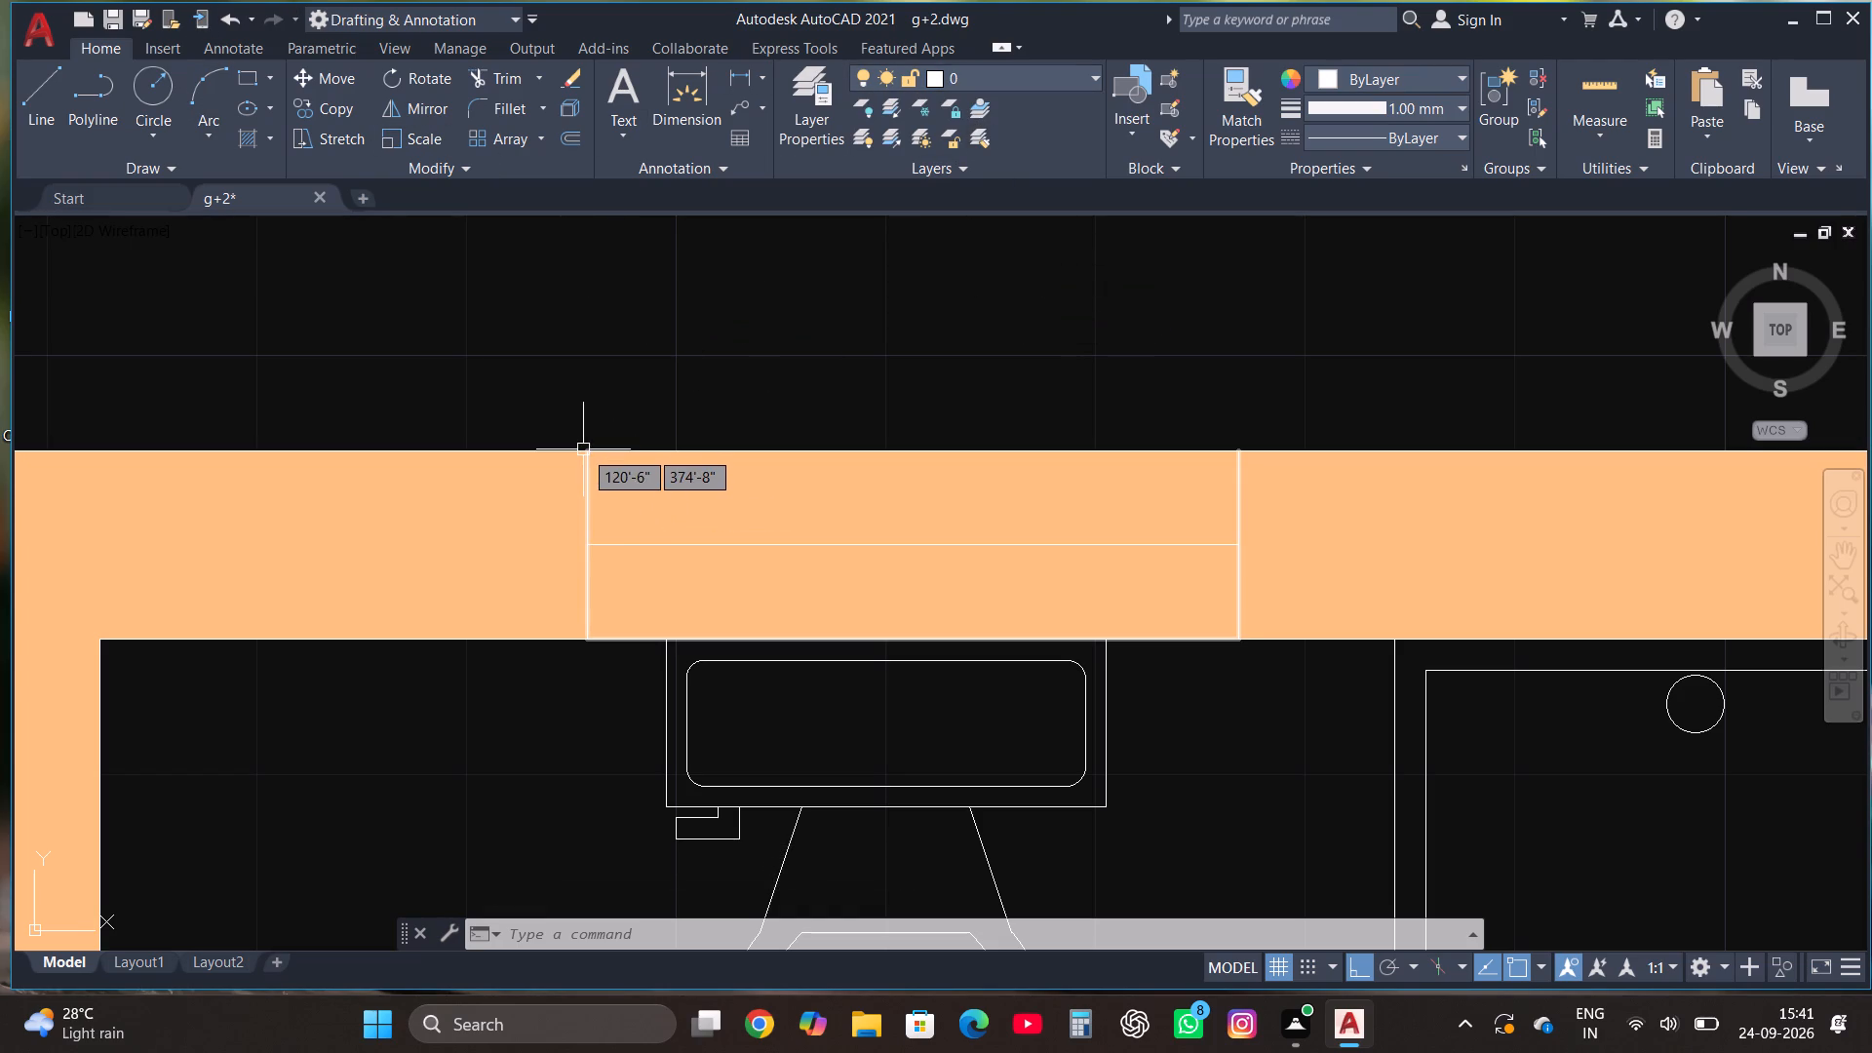
left_click(245, 76)
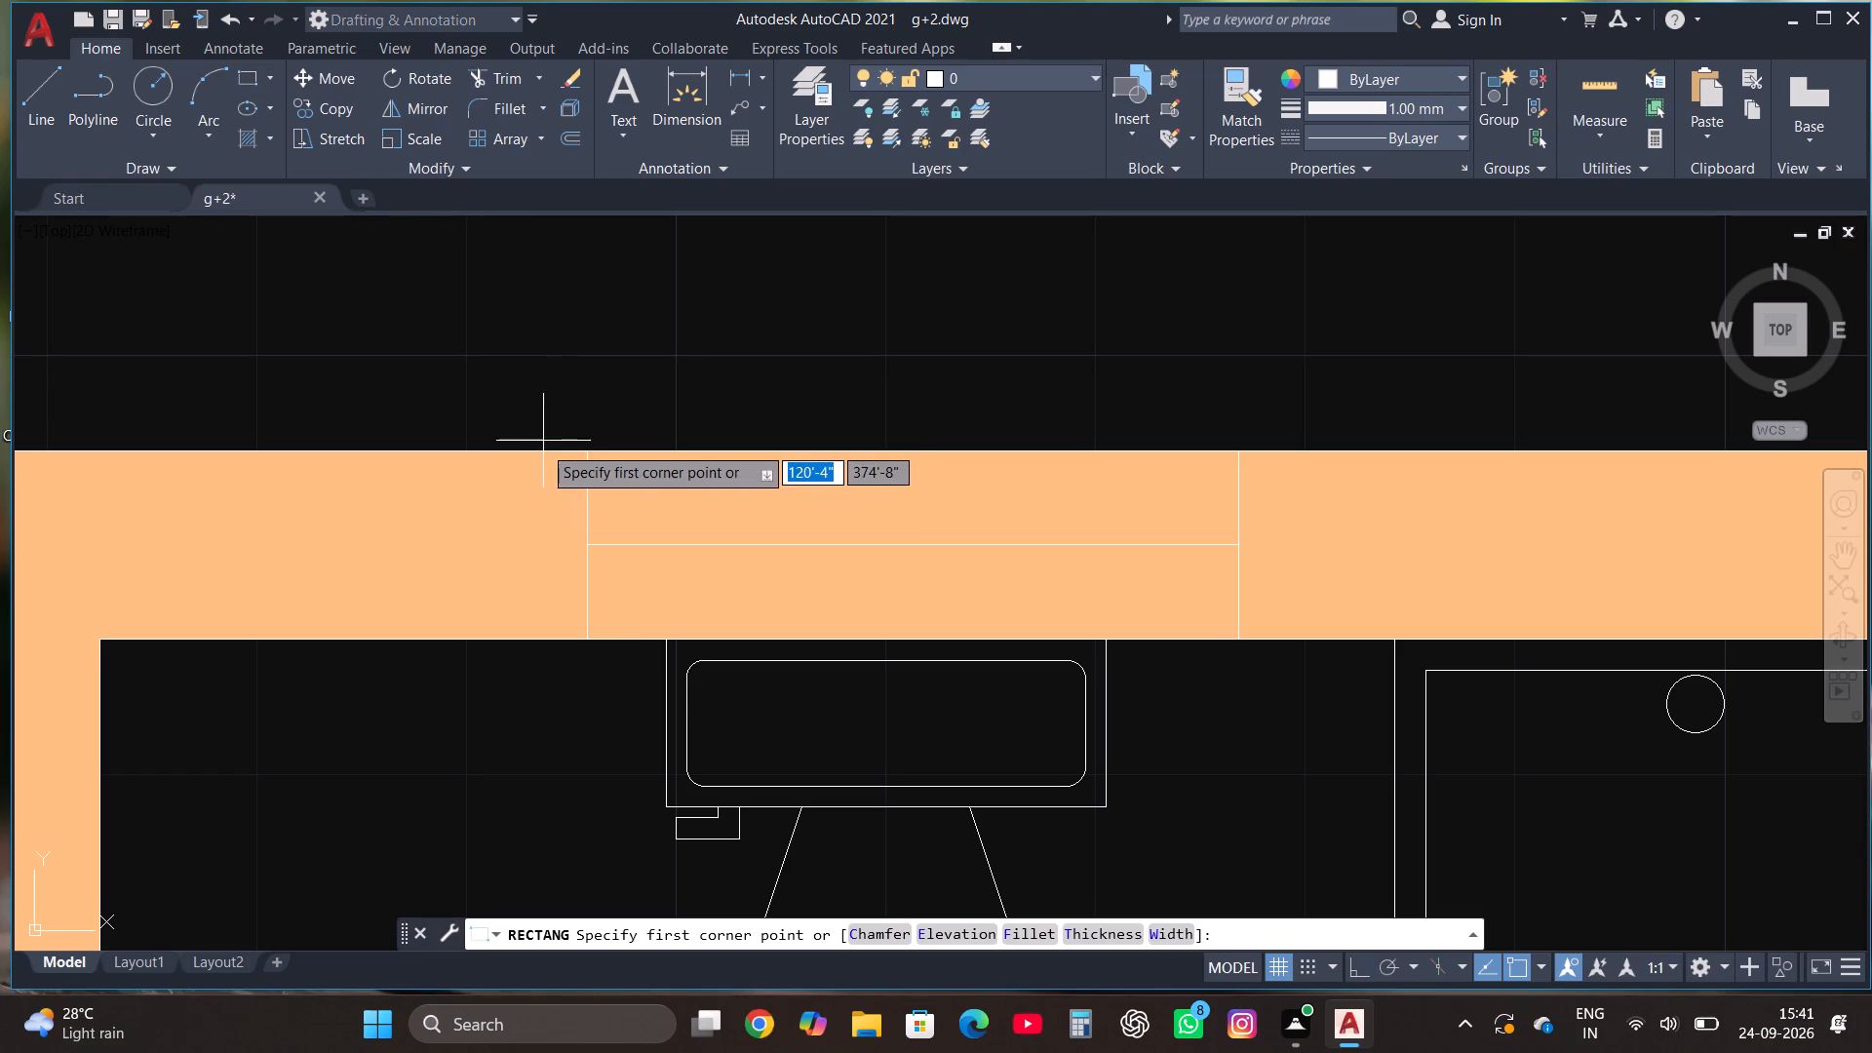
left_click(591, 638)
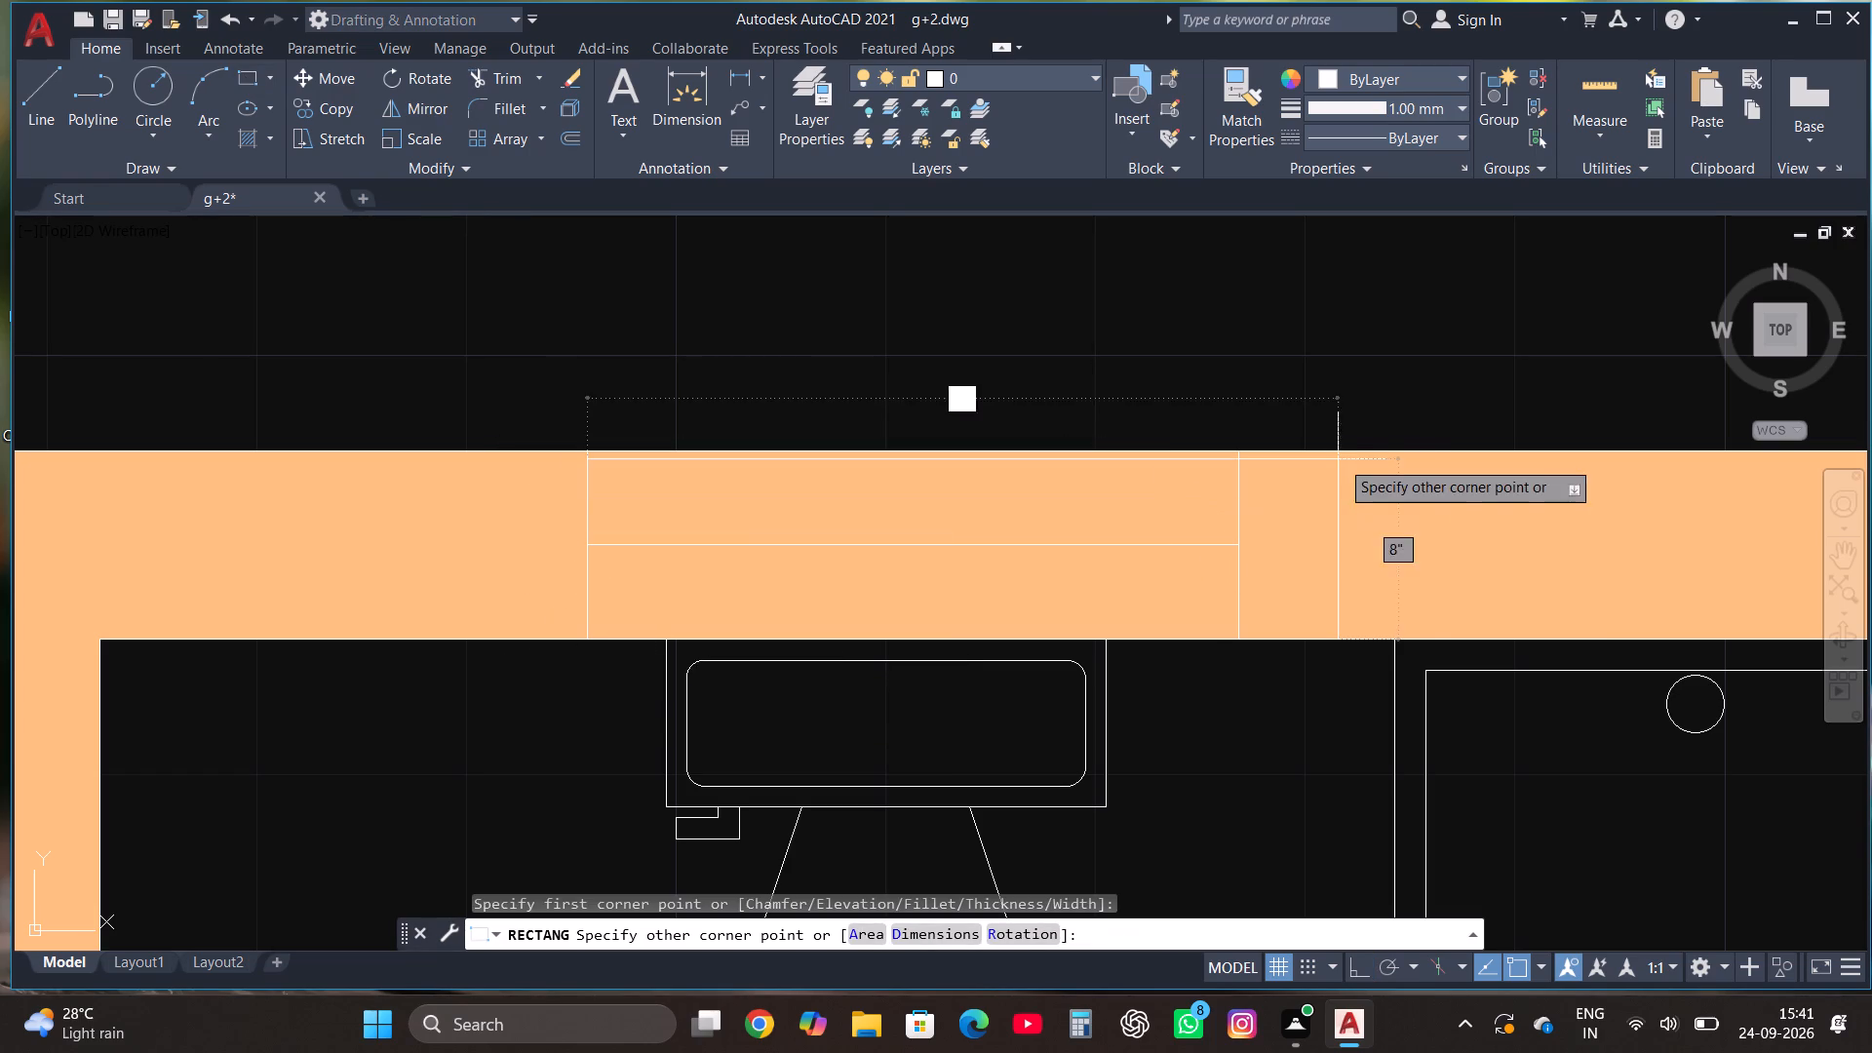
left_click(1240, 448)
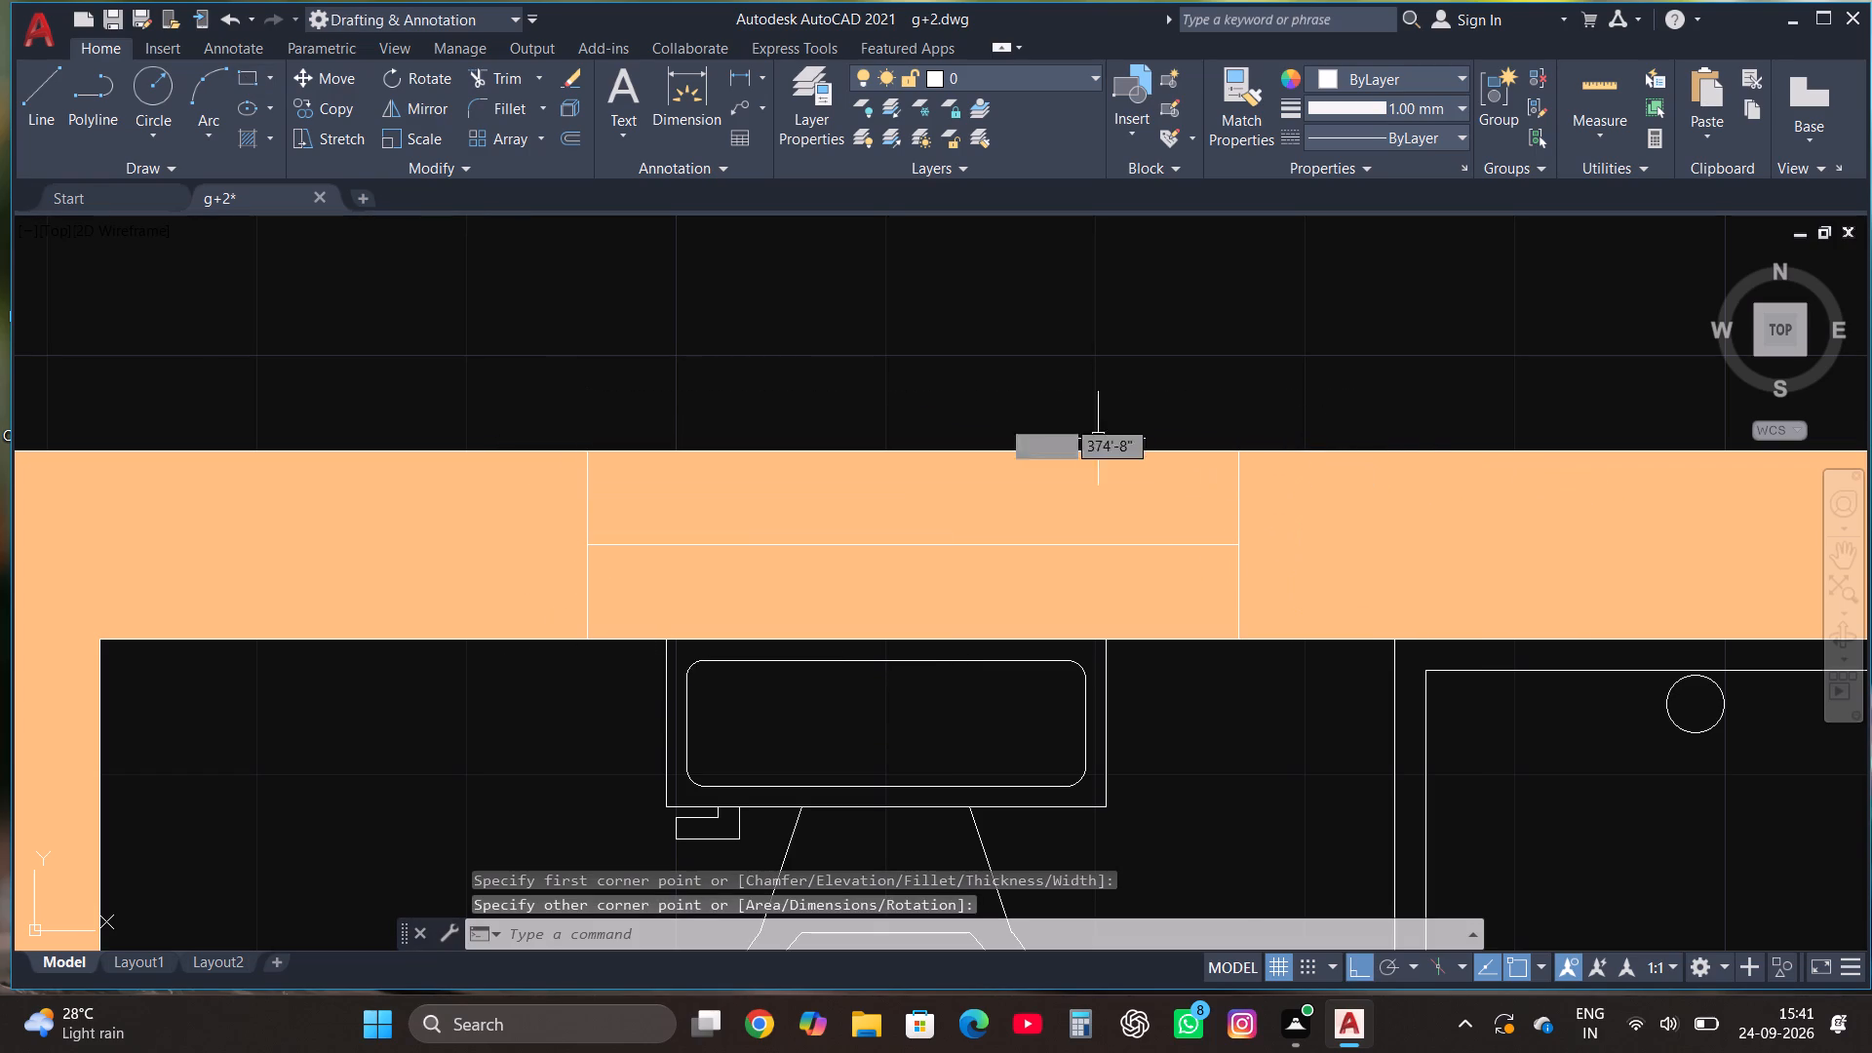
Draw a horizontal centre line across the western toilet's window rectangle, between the midpoints of its short sides.
left_click(25, 97)
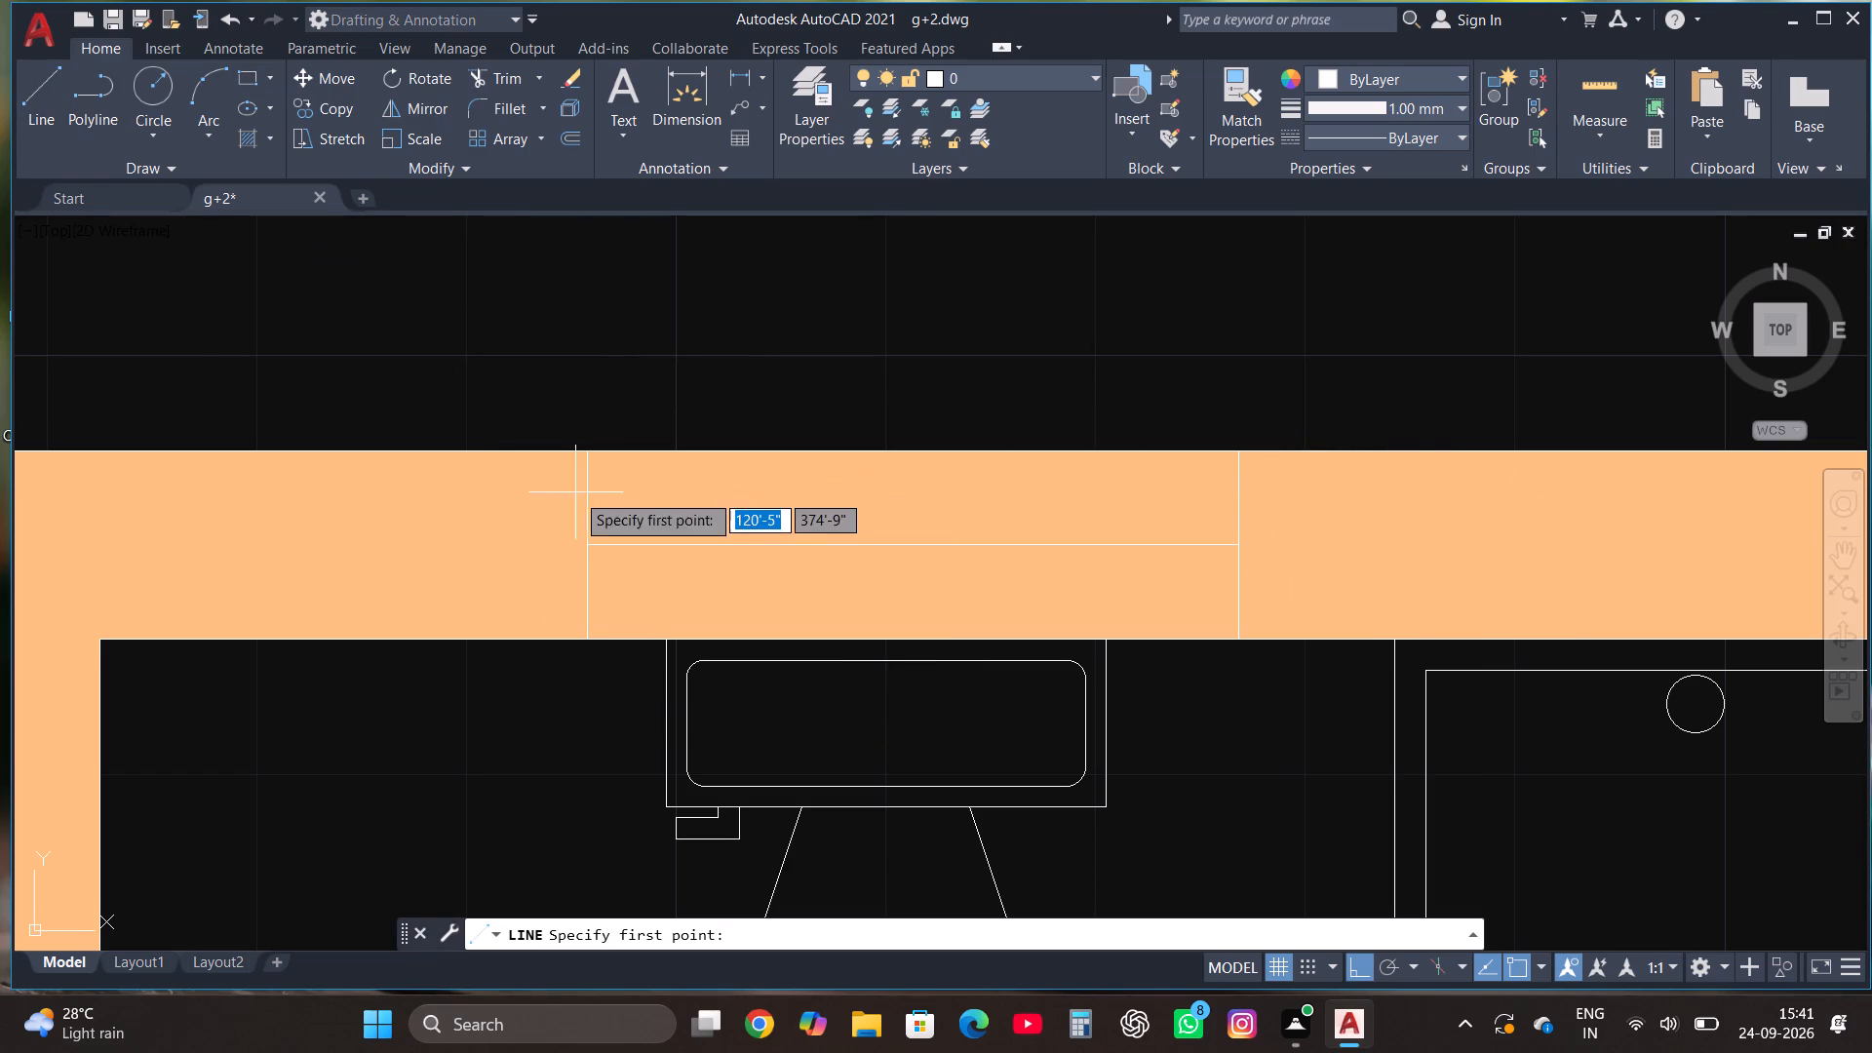
left_click(585, 546)
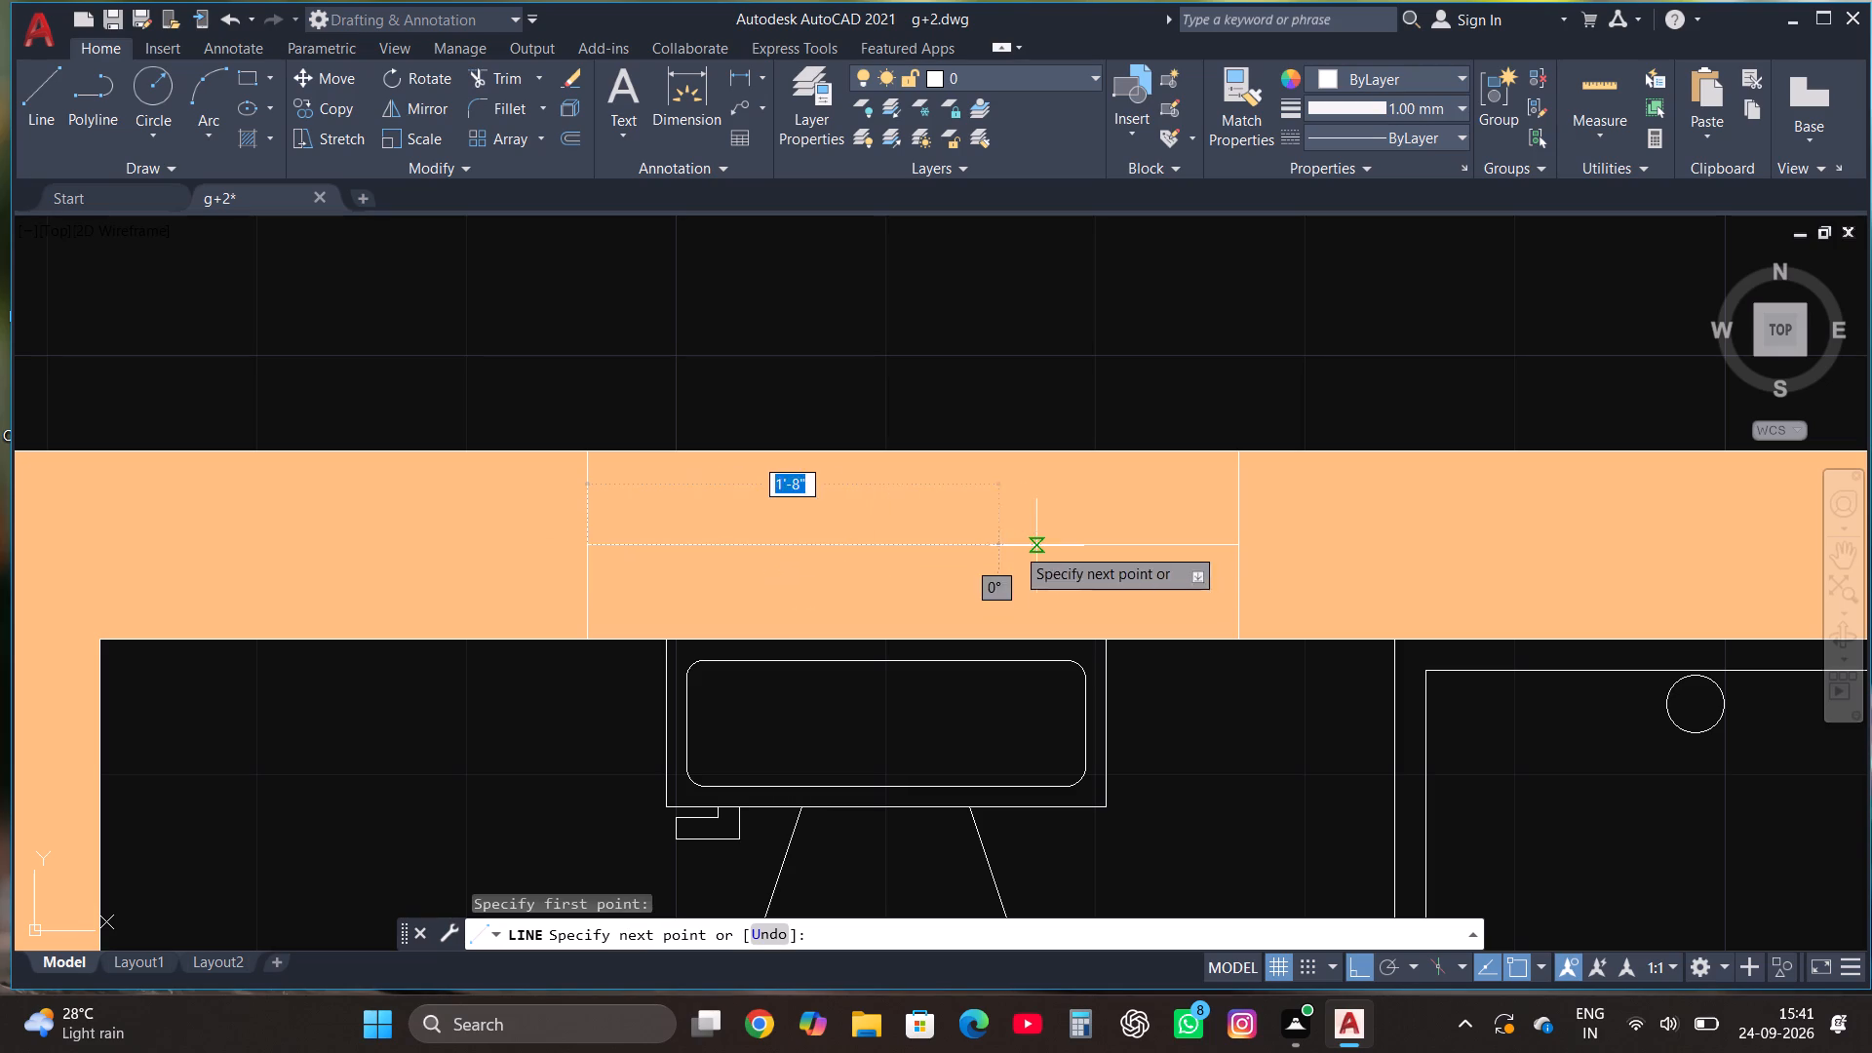
left_click(1238, 546)
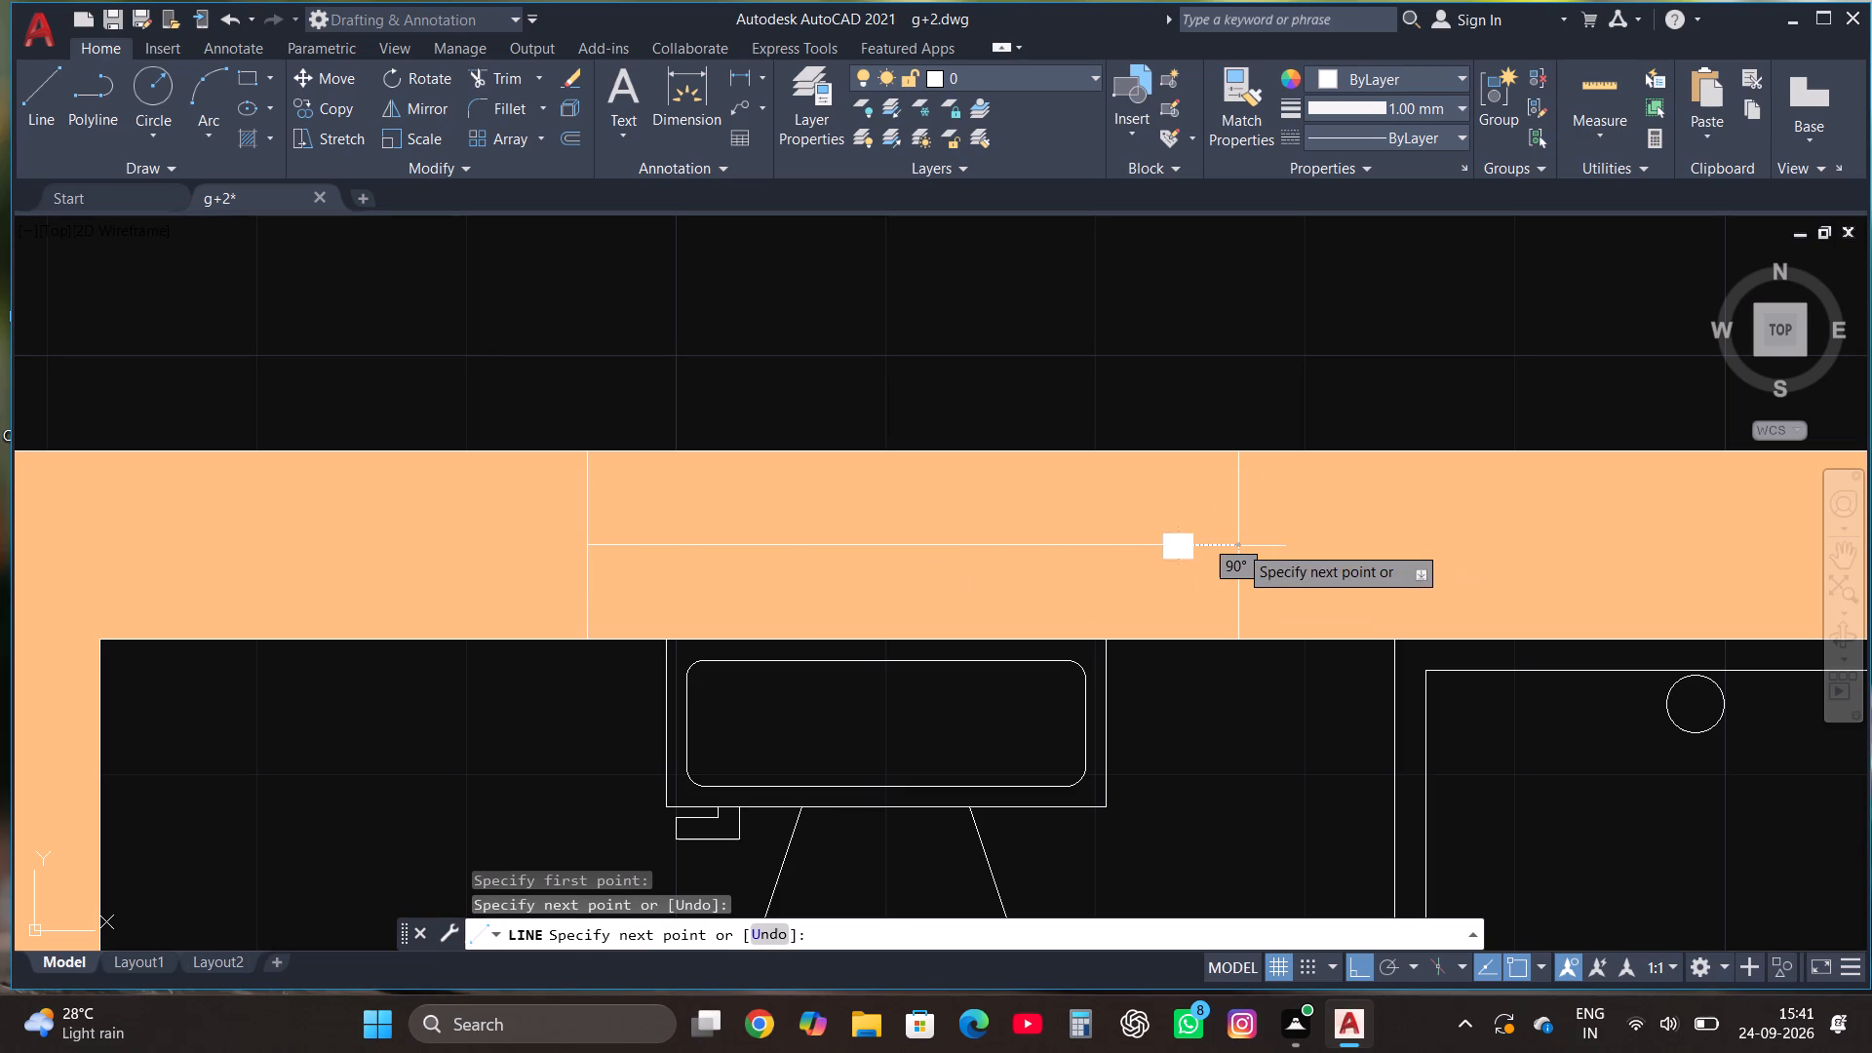
key("Escape")
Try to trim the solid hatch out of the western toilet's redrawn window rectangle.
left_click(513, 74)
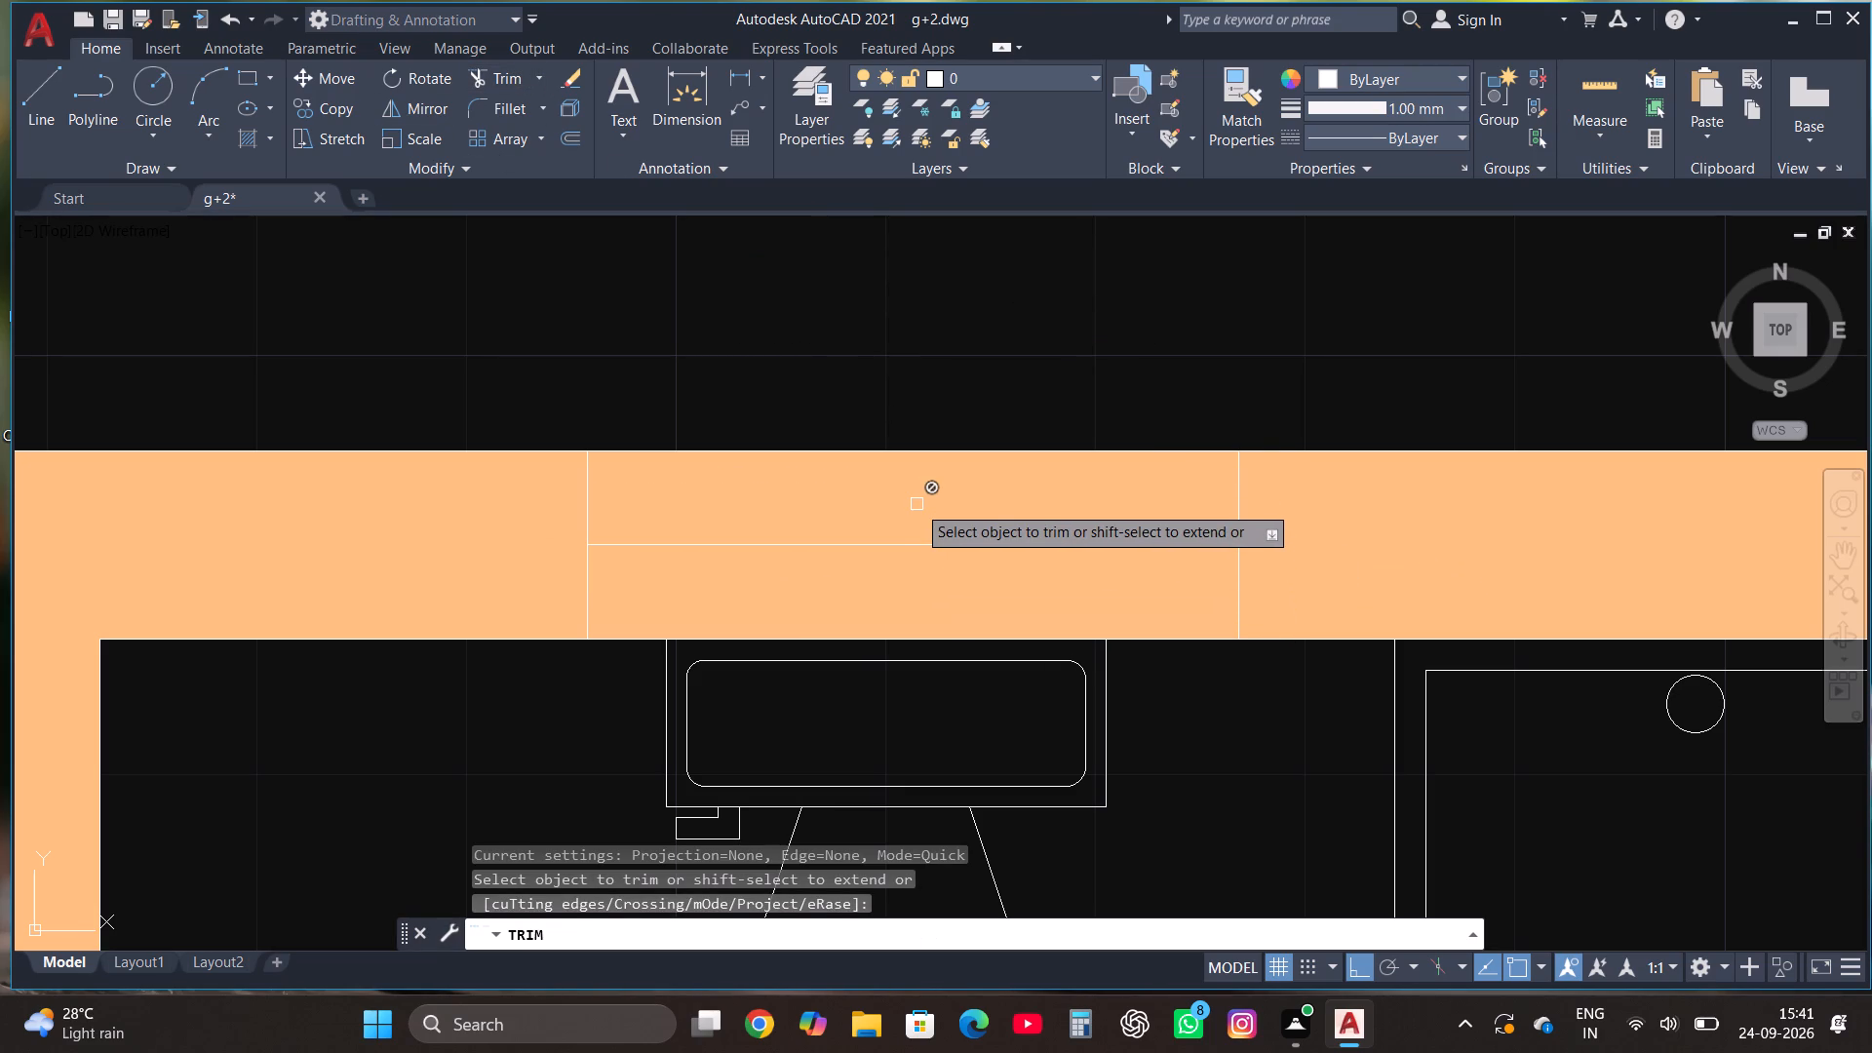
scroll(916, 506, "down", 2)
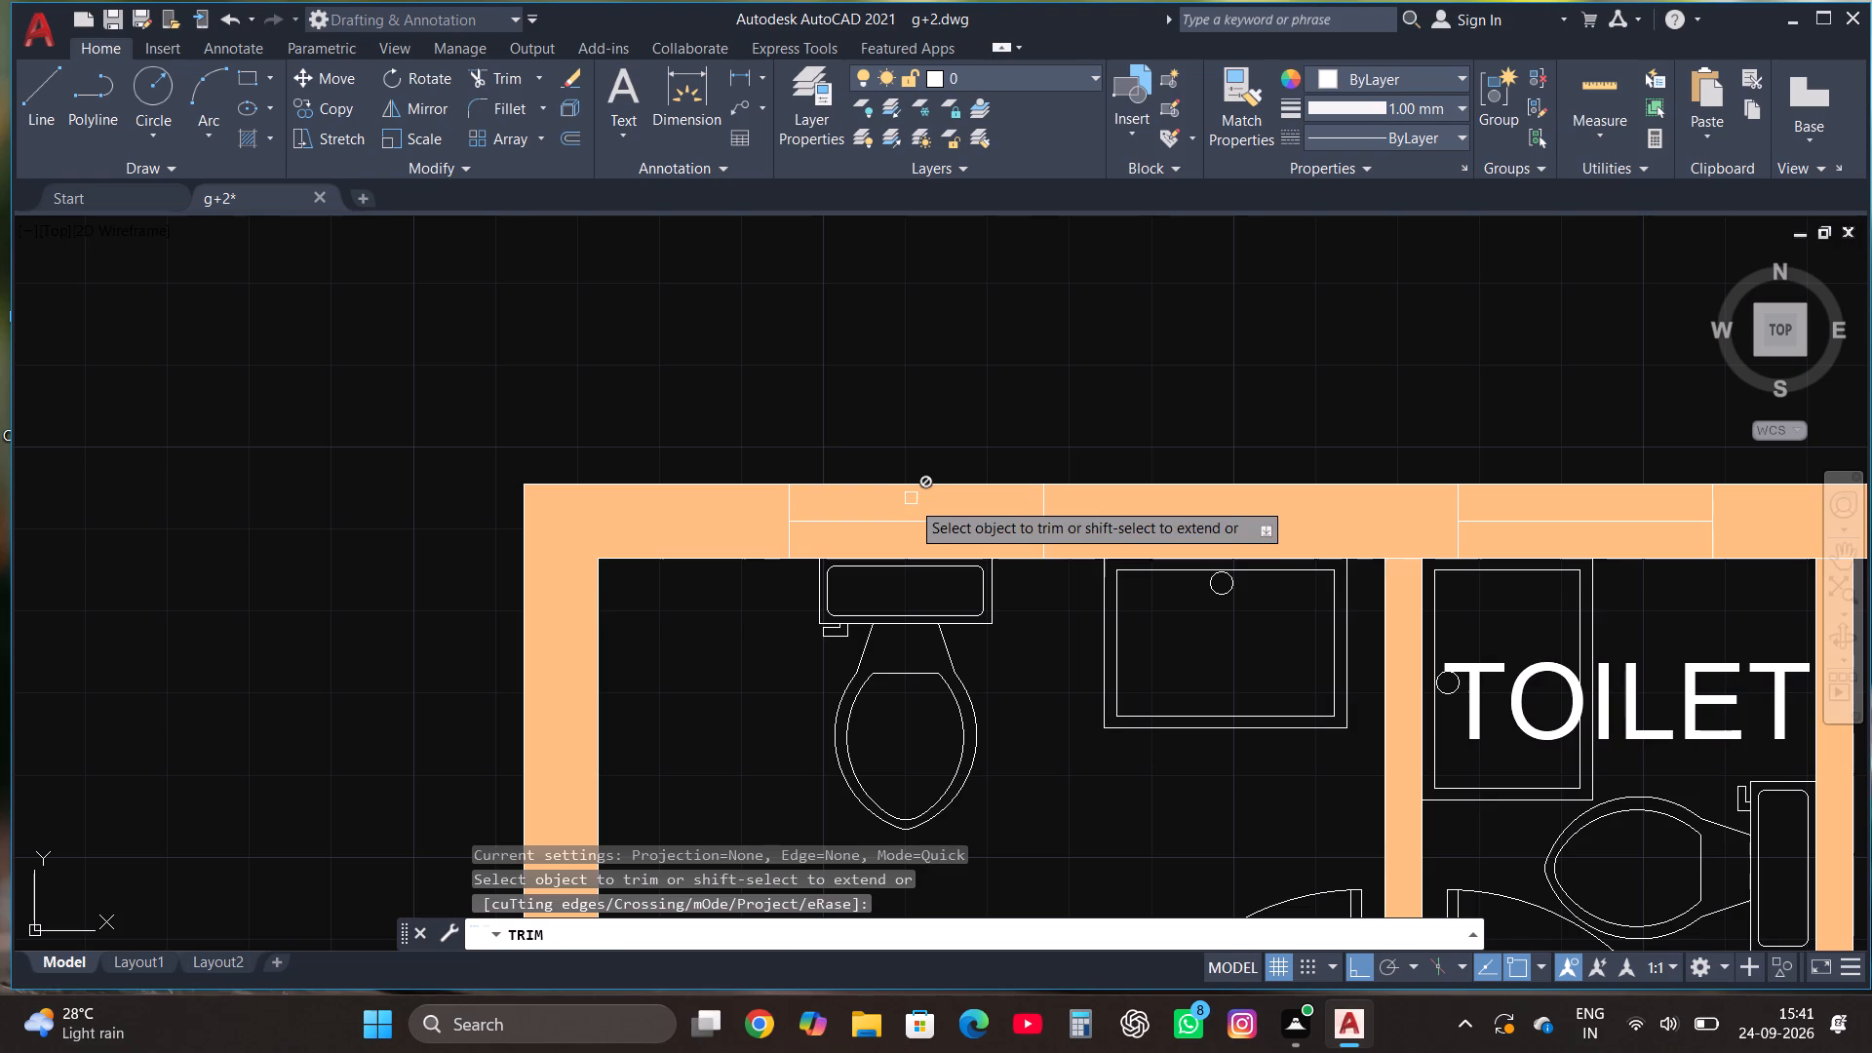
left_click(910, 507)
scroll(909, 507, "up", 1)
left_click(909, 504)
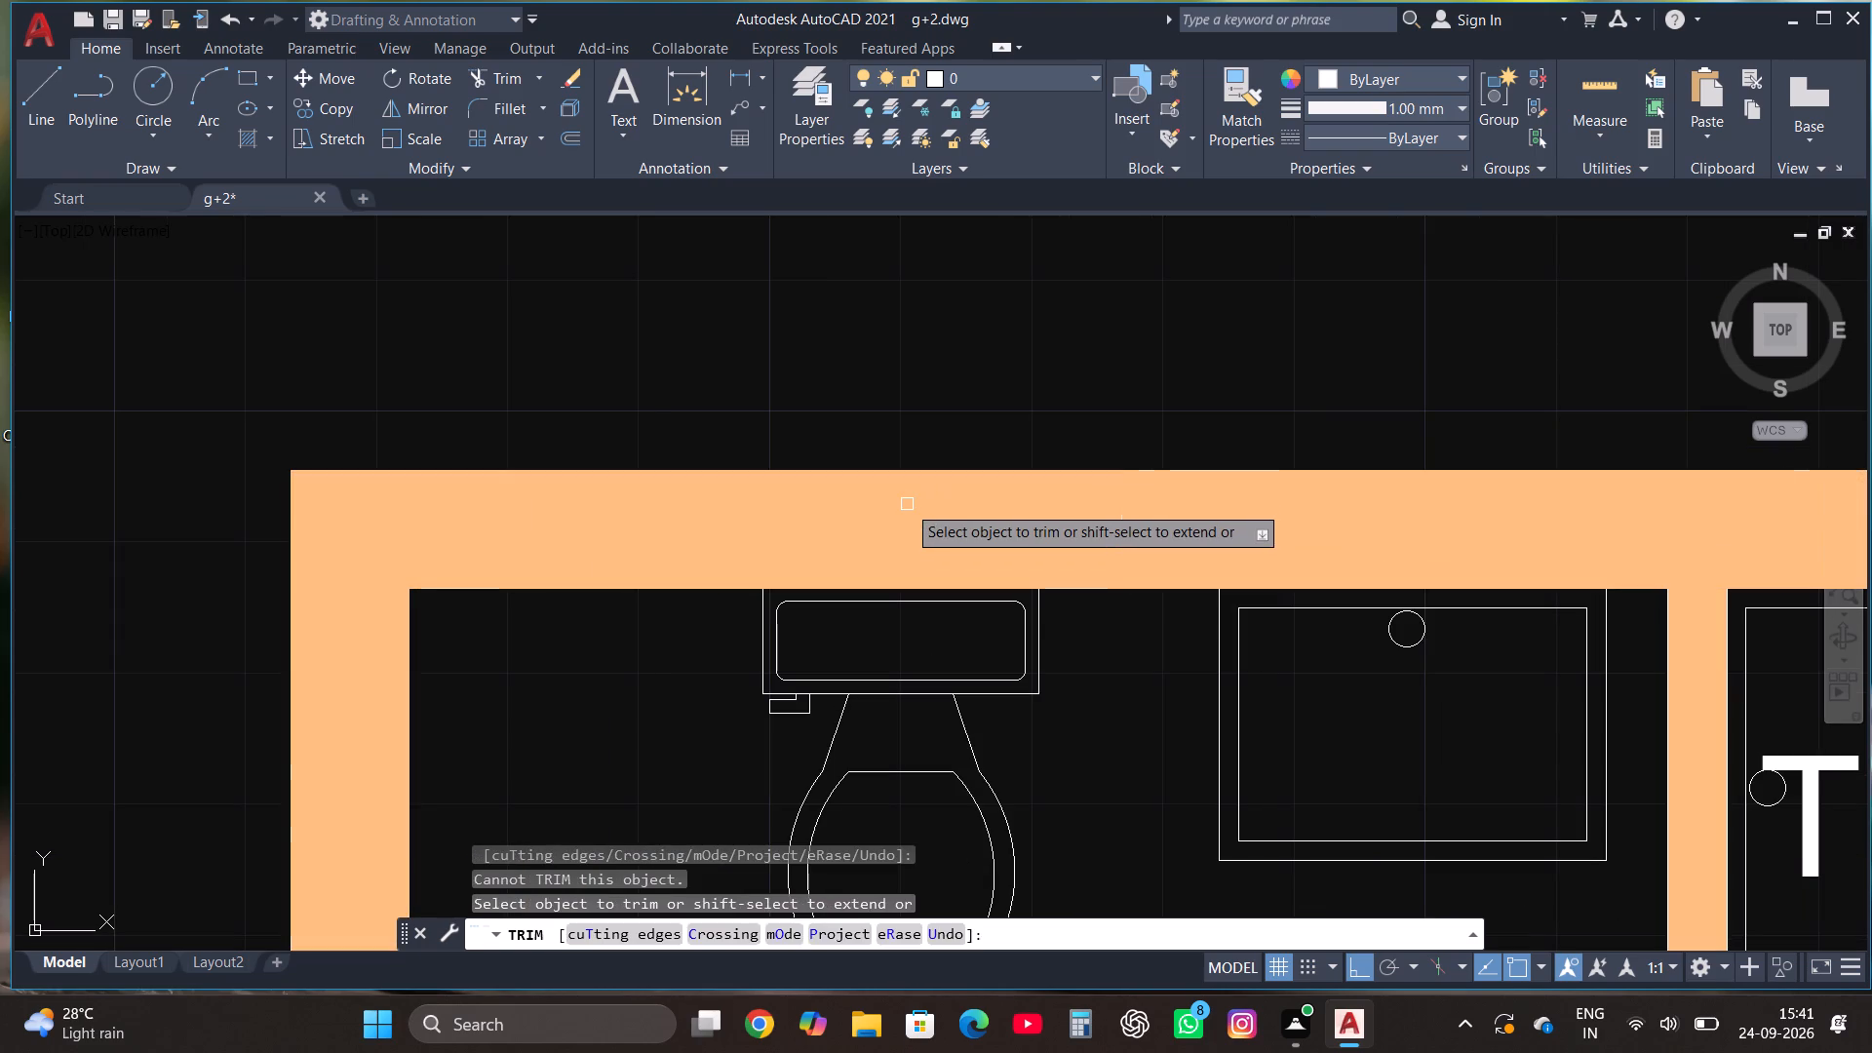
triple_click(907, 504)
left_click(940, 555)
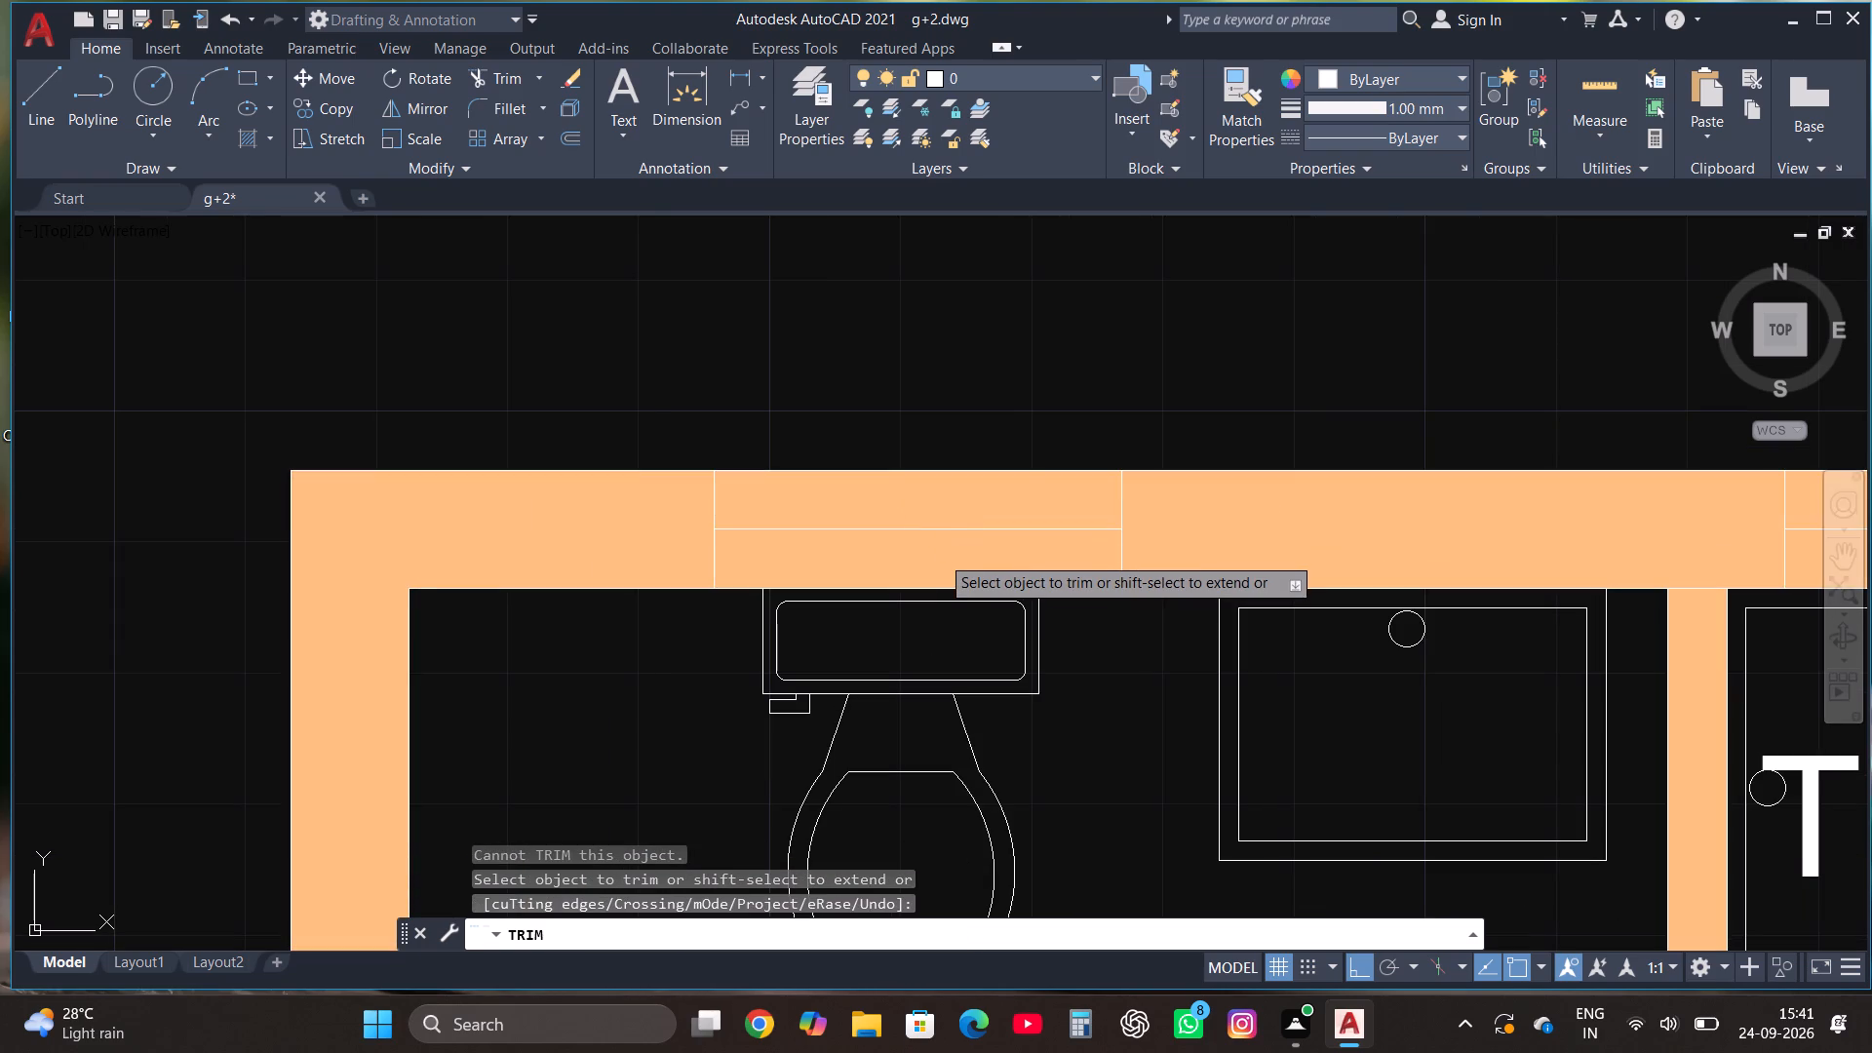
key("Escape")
Create a new layer named WINDOW with index colour 142.
scroll(877, 402, "down", 3)
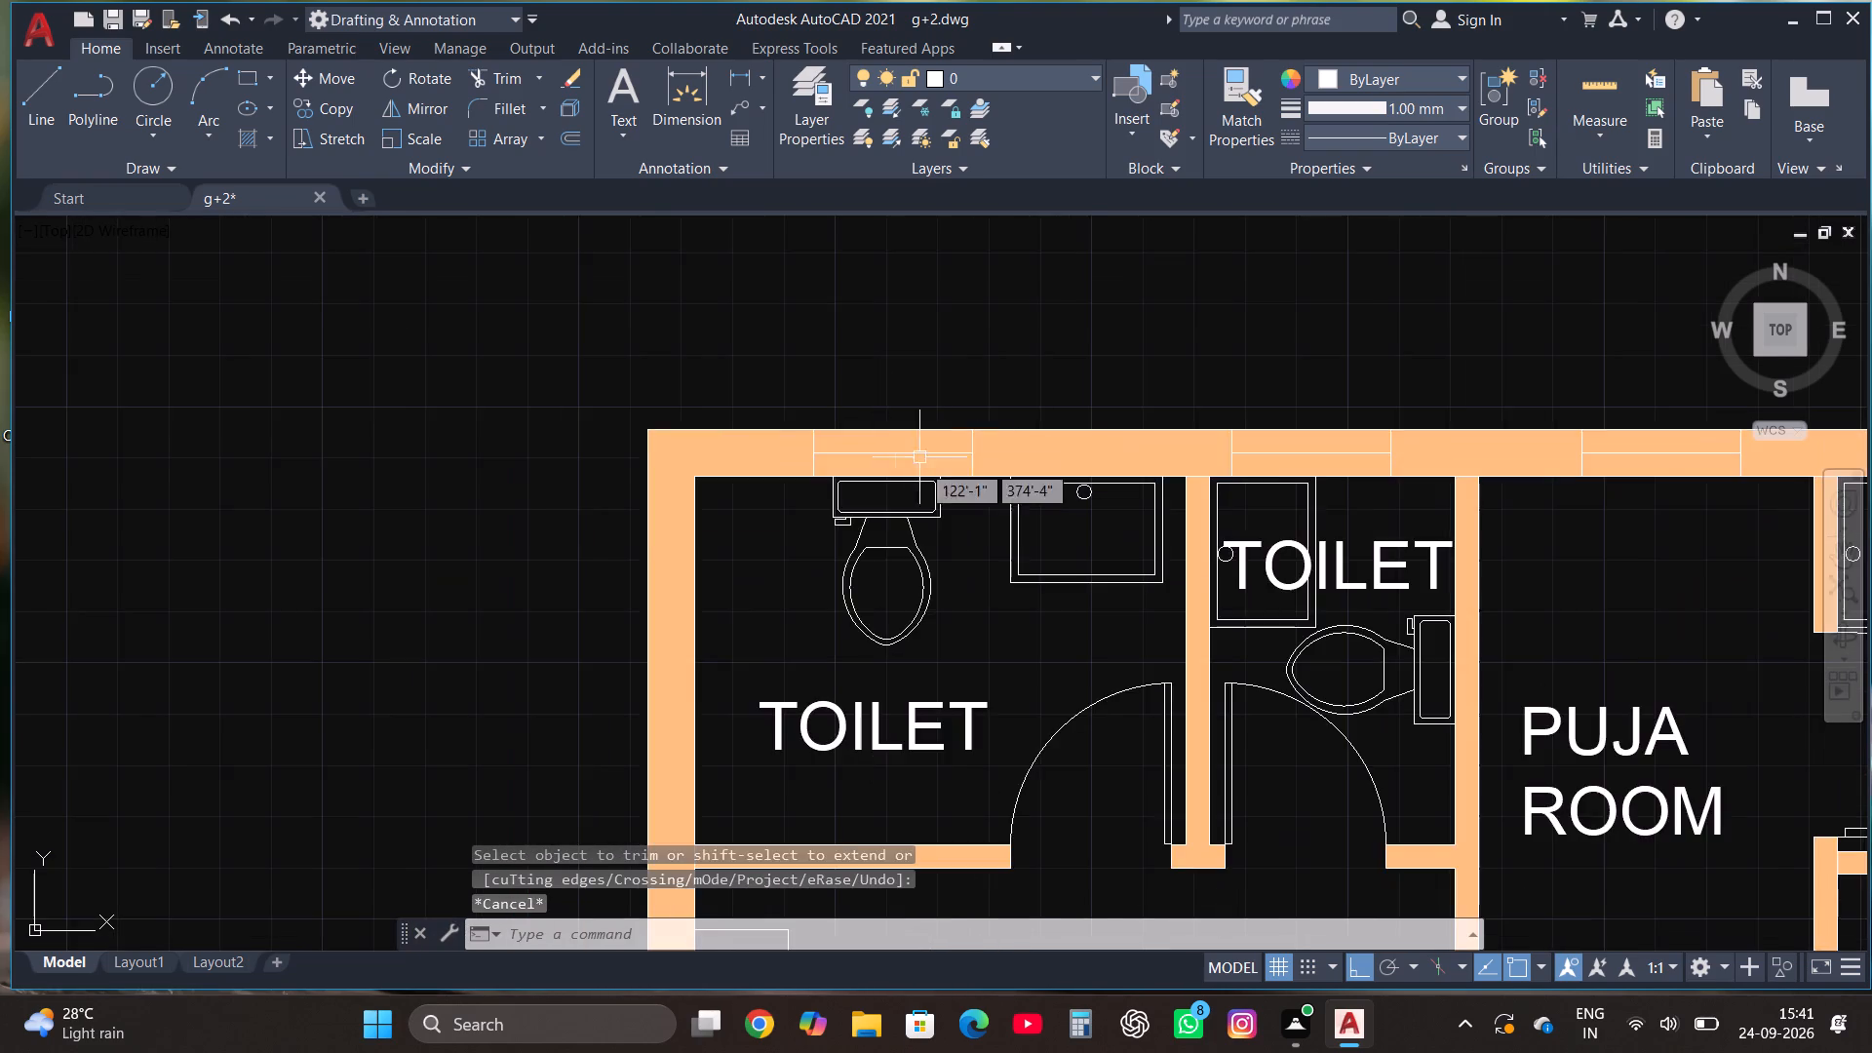
scroll(924, 470, "down", 2)
scroll(1225, 465, "down", 1)
scroll(1121, 456, "up", 2)
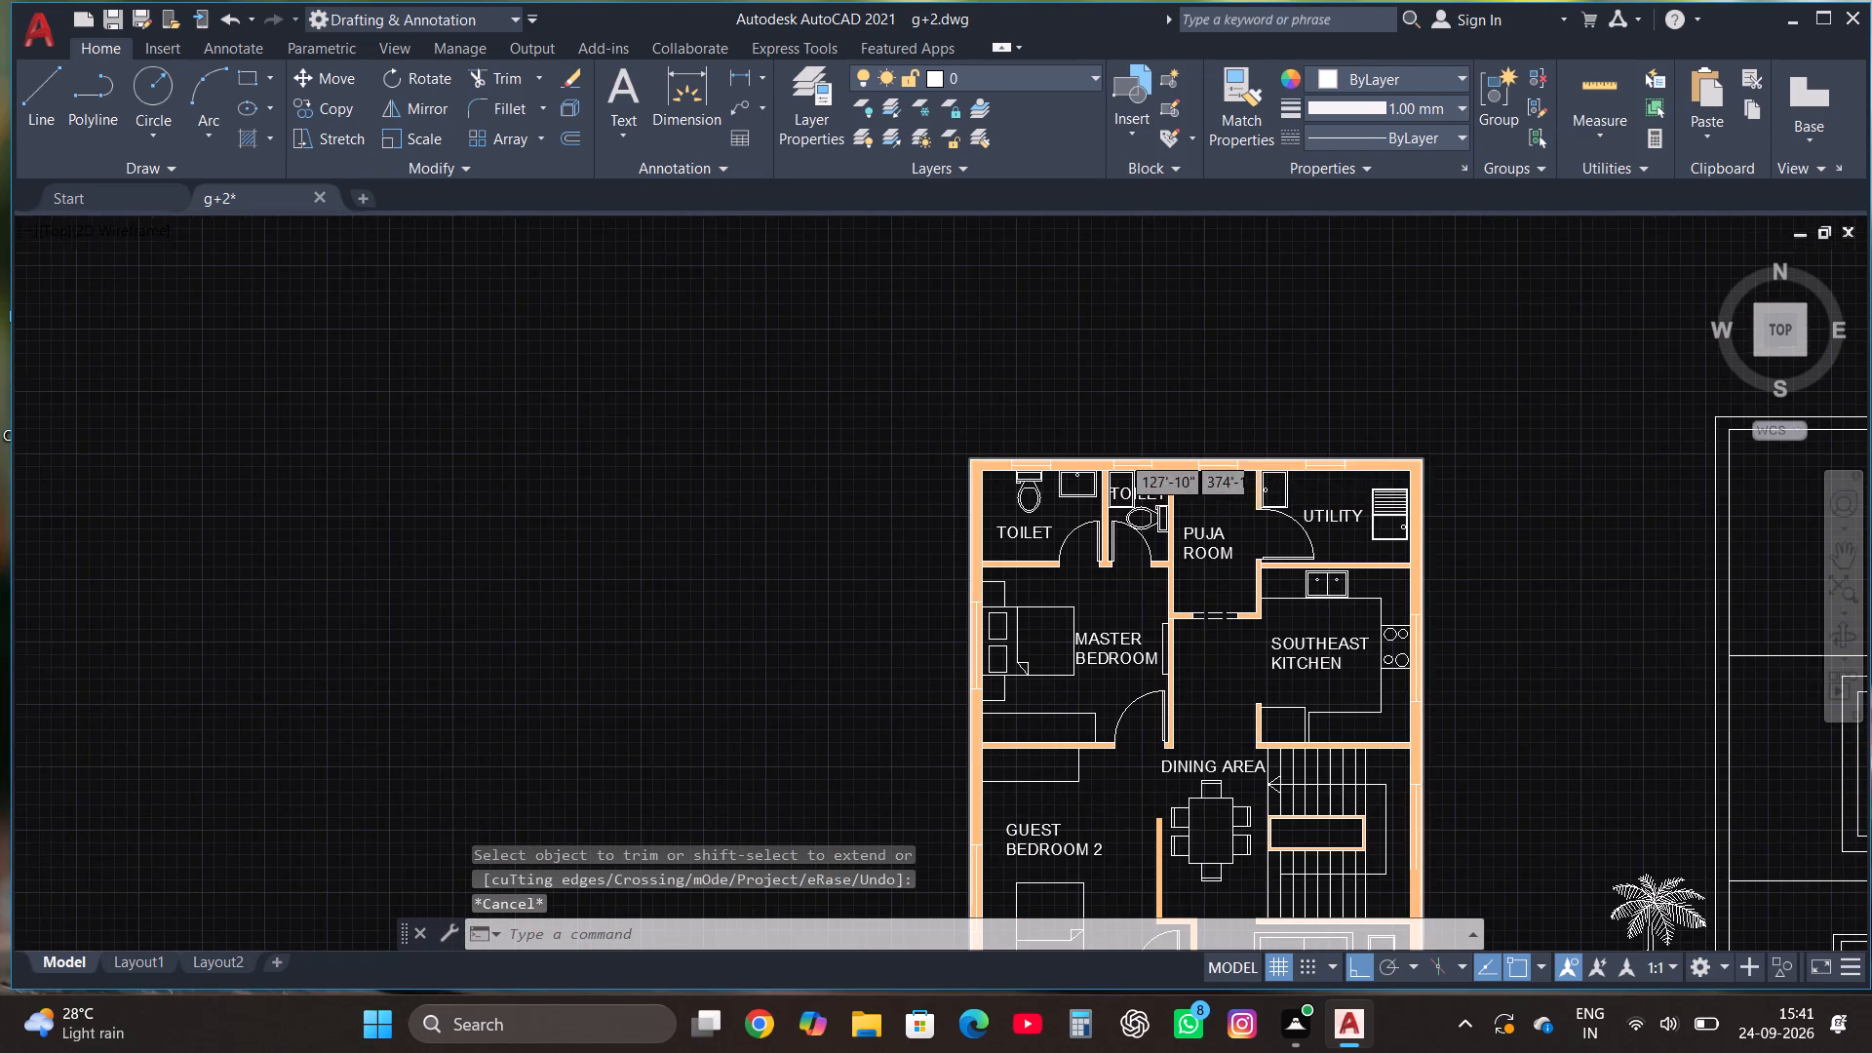
scroll(1120, 454, "up", 1)
left_click(817, 80)
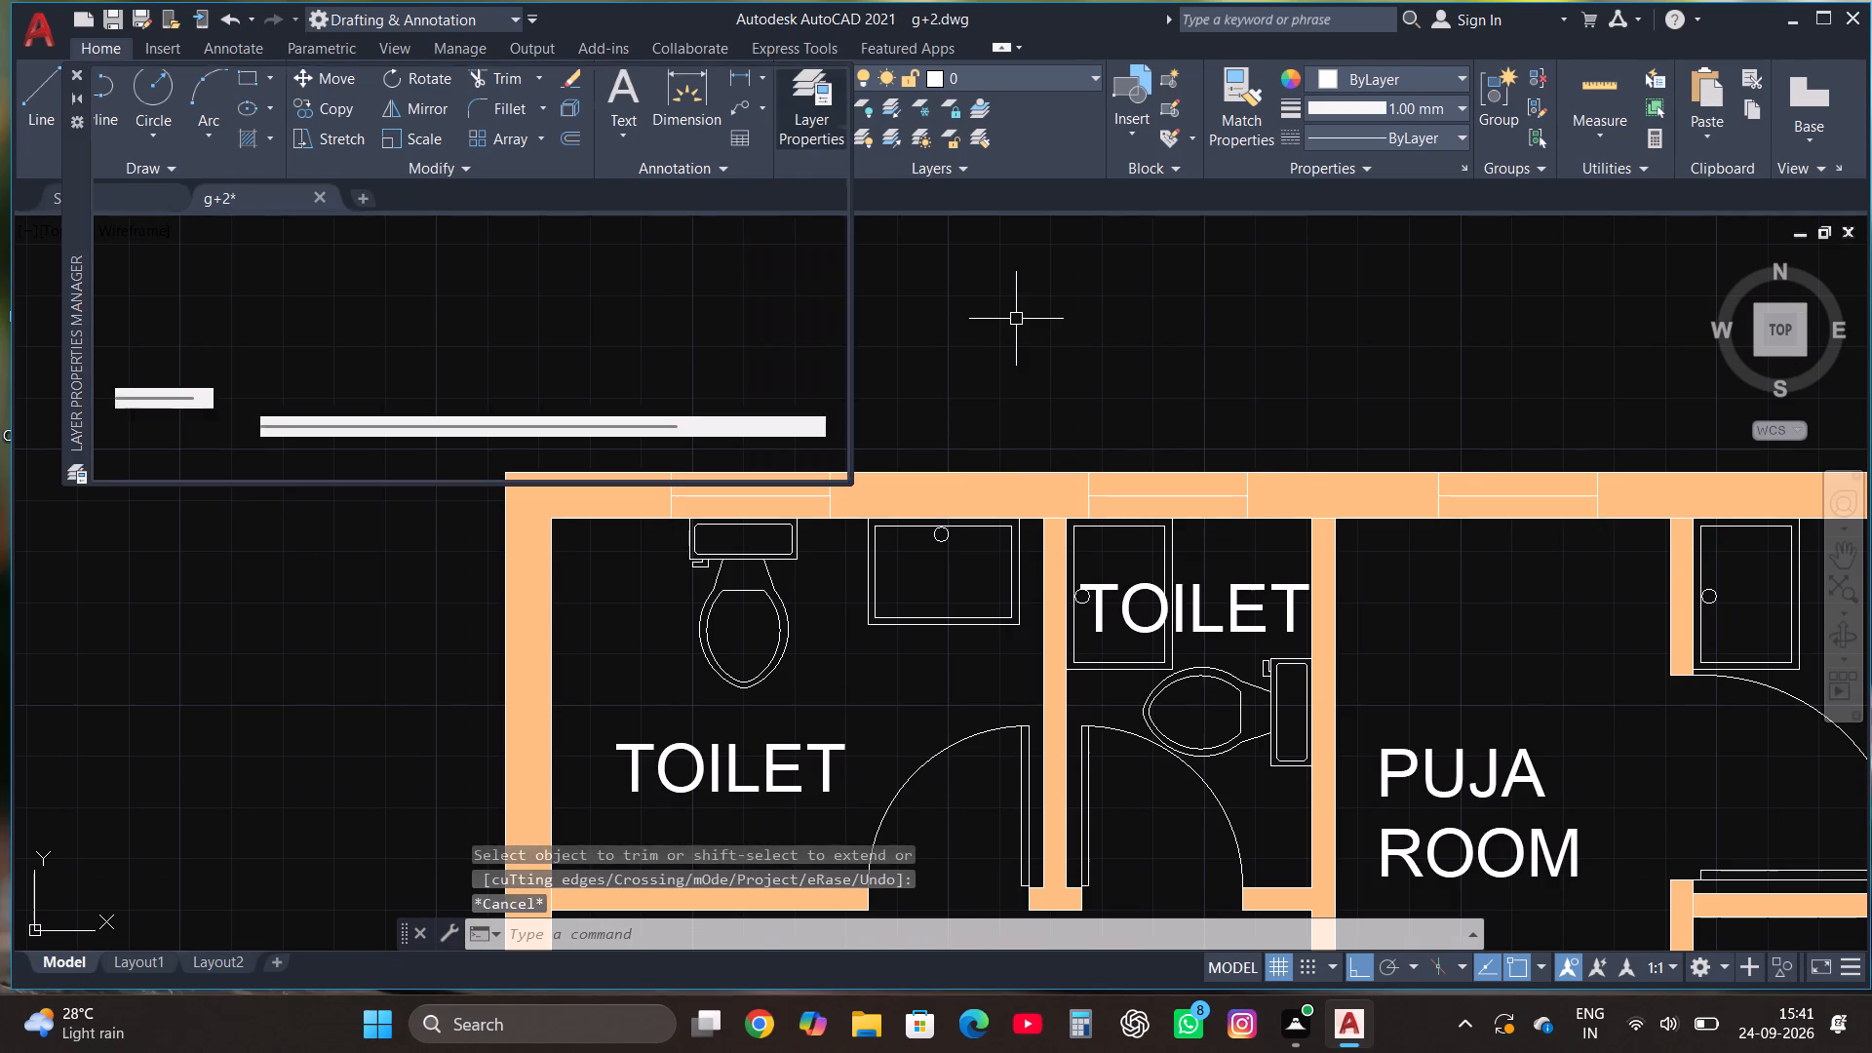
left_click(255, 114)
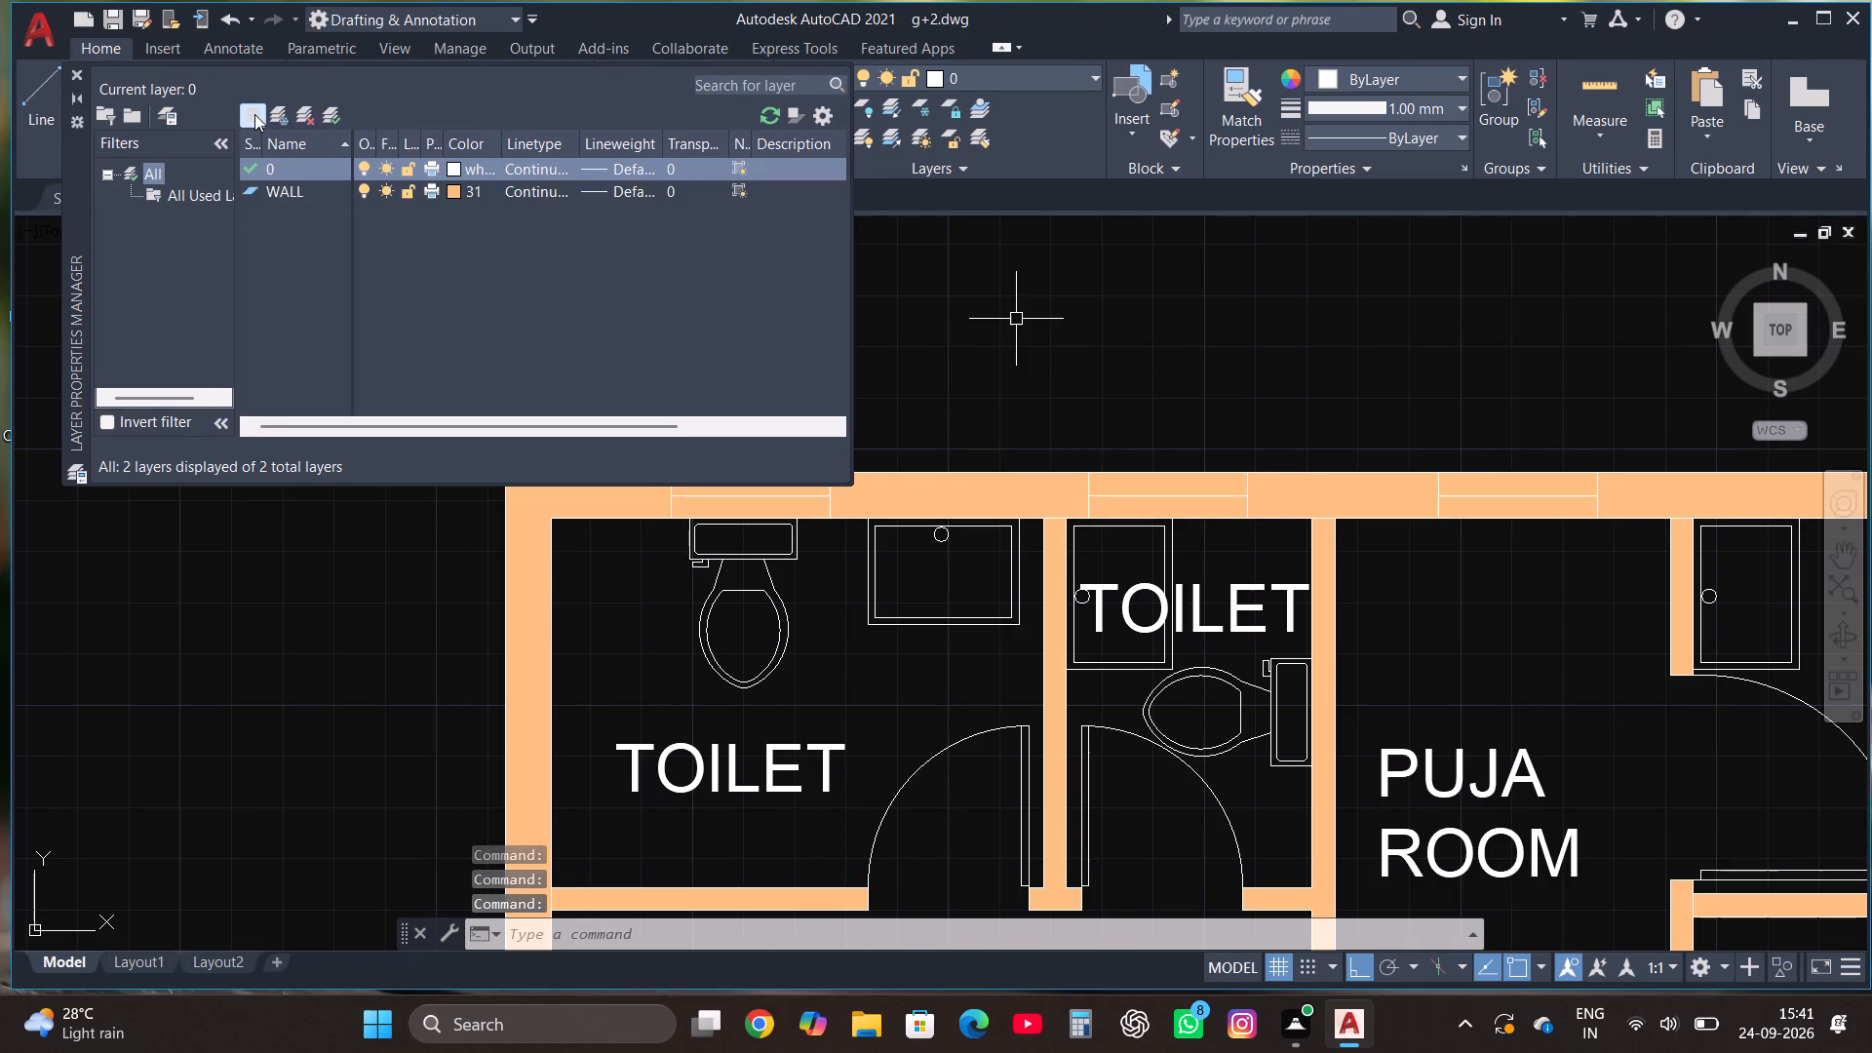
type("WINDOW")
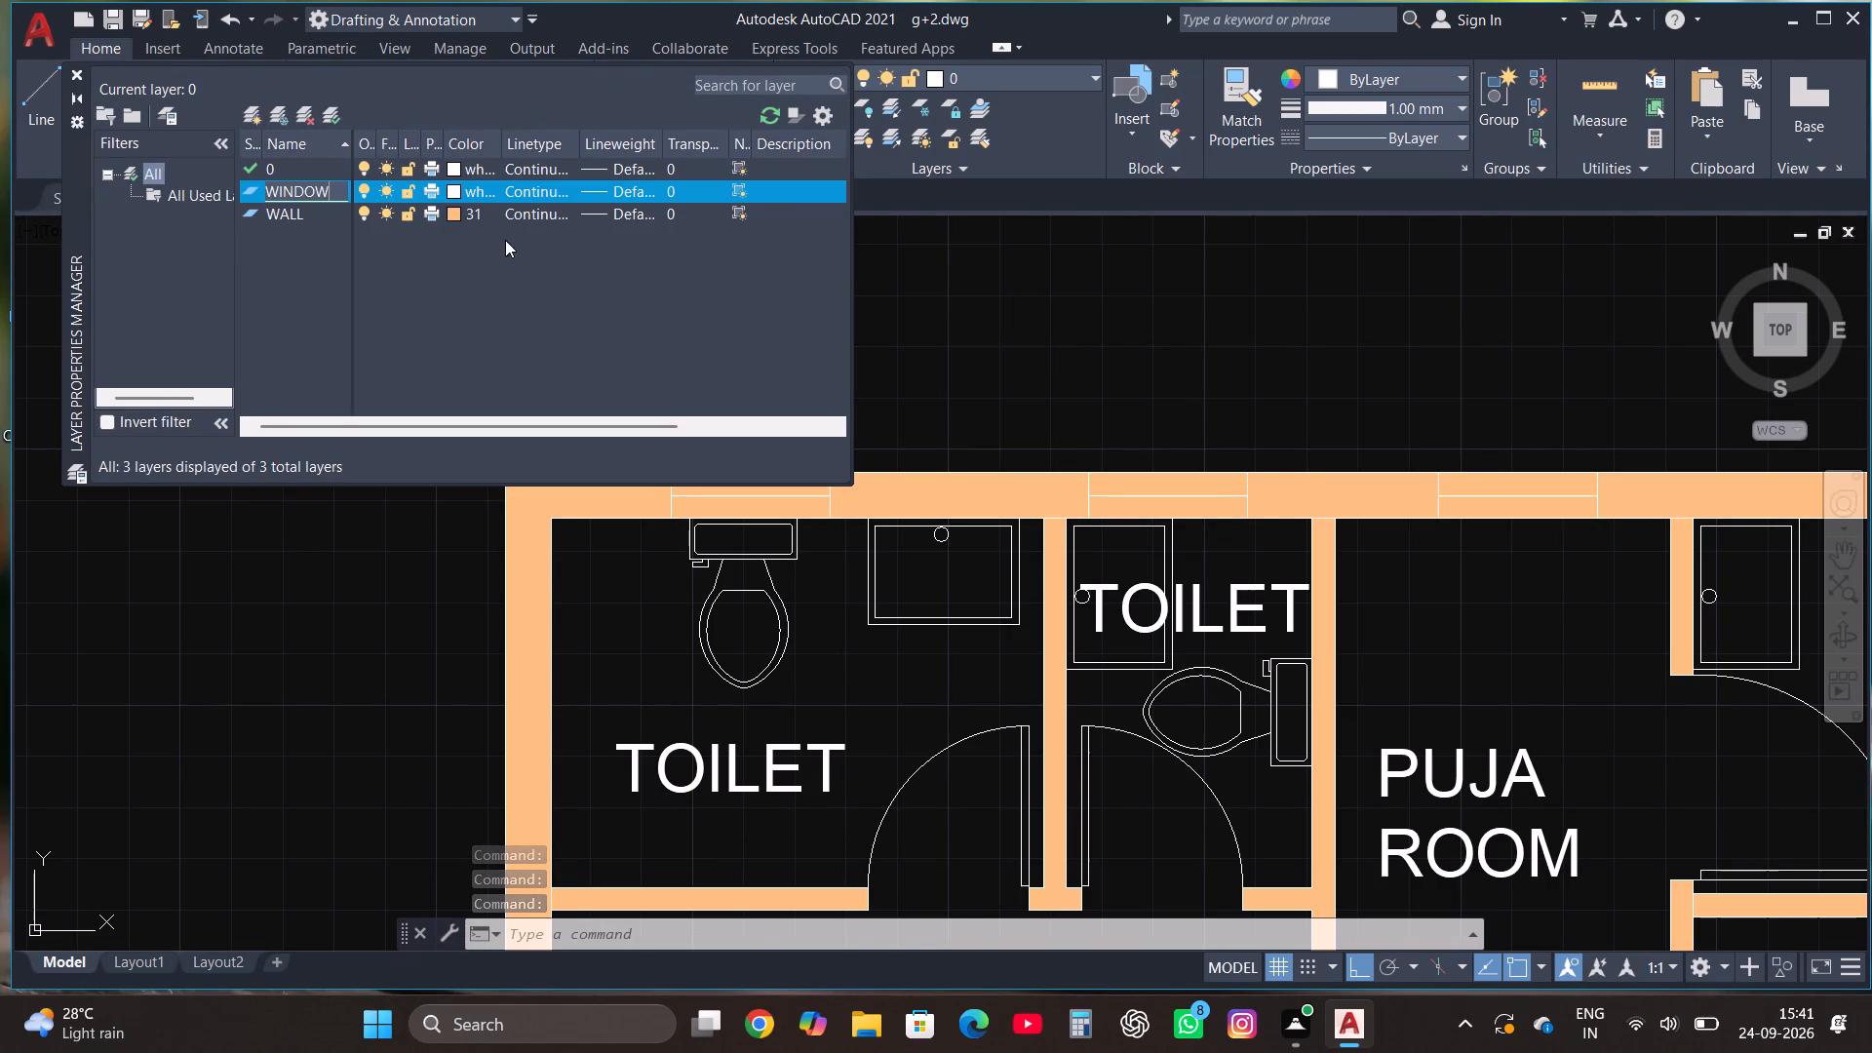
left_click(452, 187)
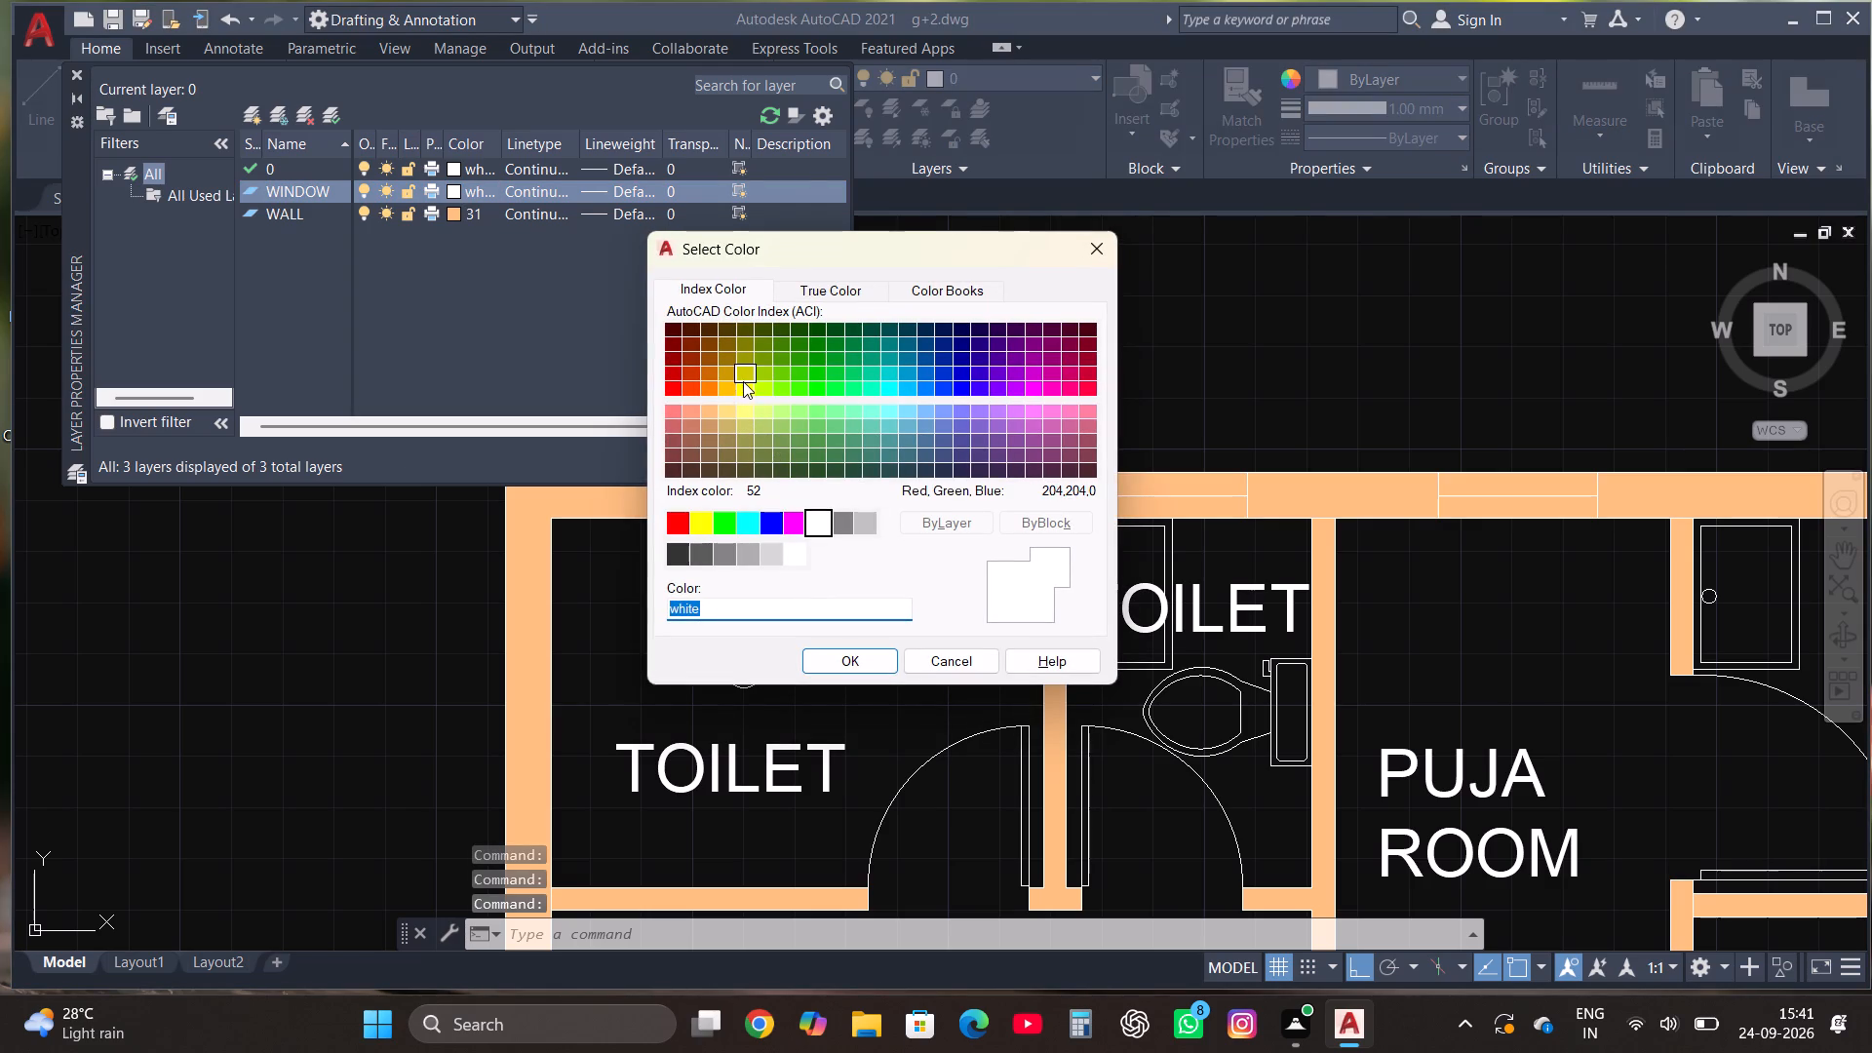
left_click(906, 382)
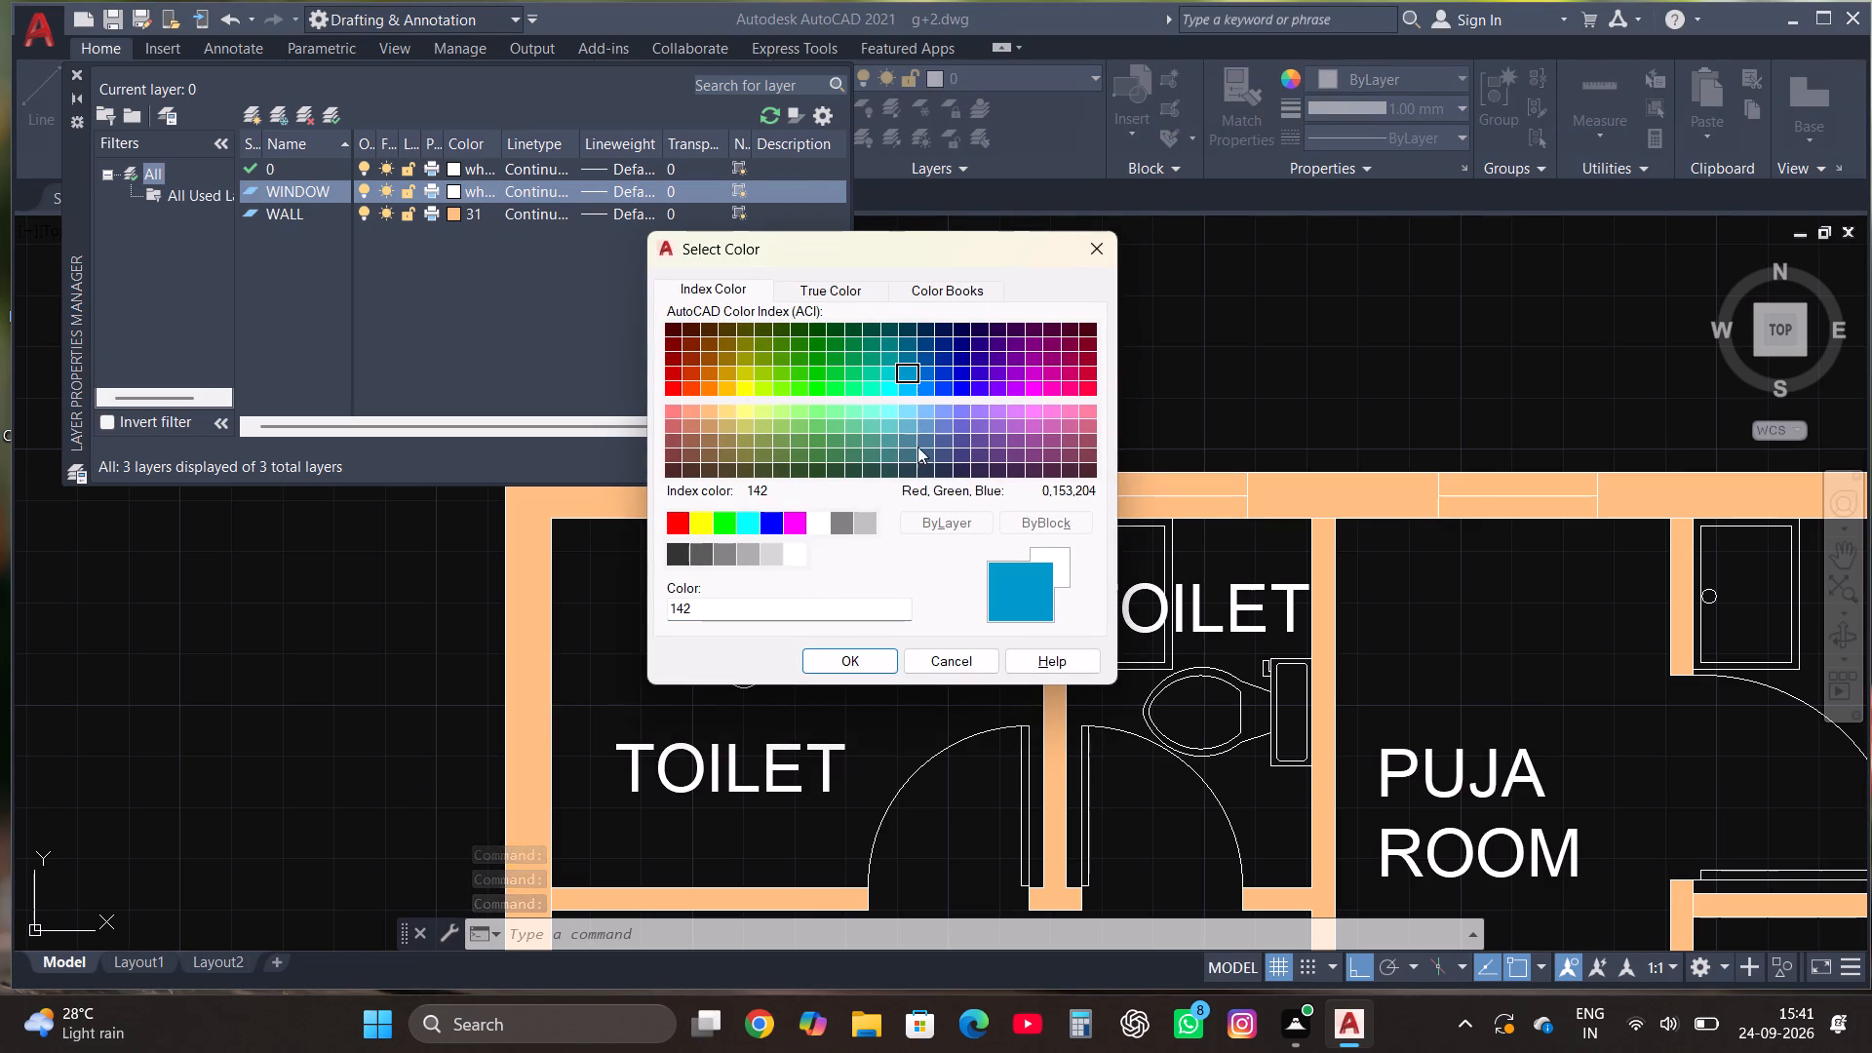
left_click(849, 668)
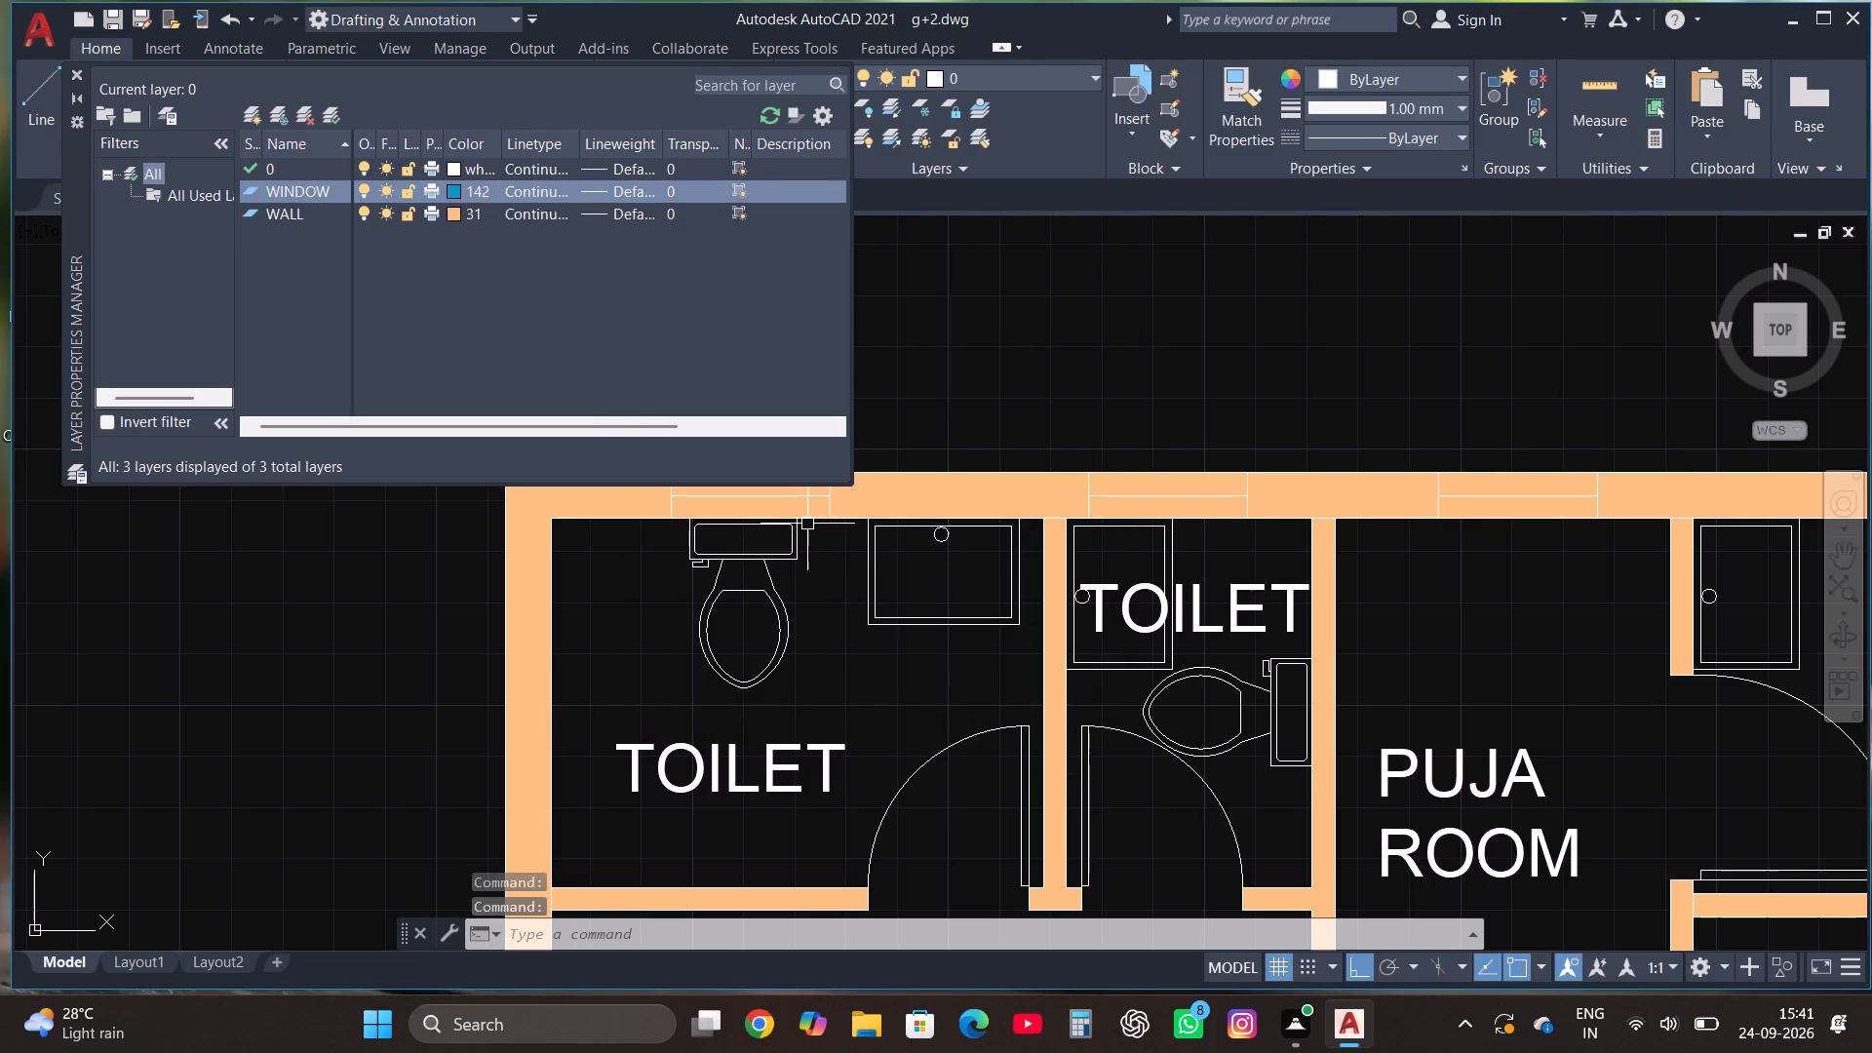
left_click(75, 77)
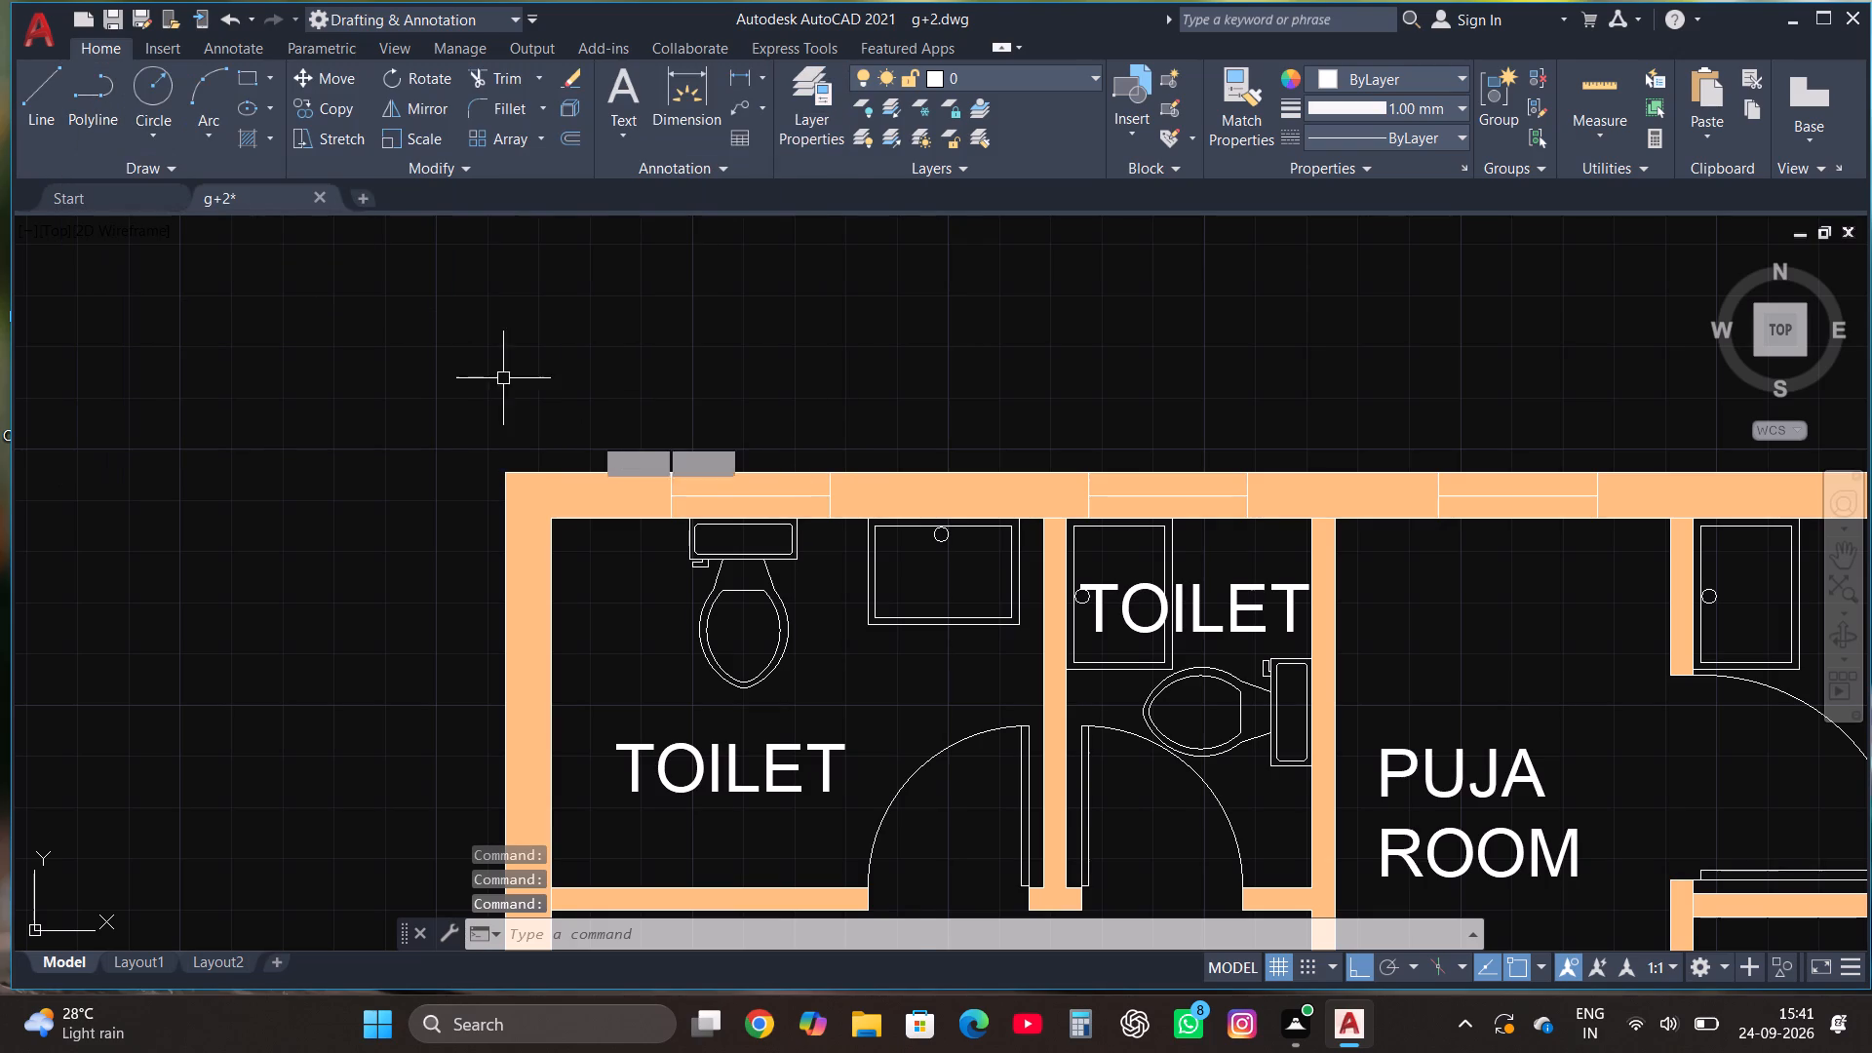
Move the western toilet's window rectangle and centre line in the north wall to the WINDOW layer.
scroll(672, 503, "up", 2)
left_click(611, 546)
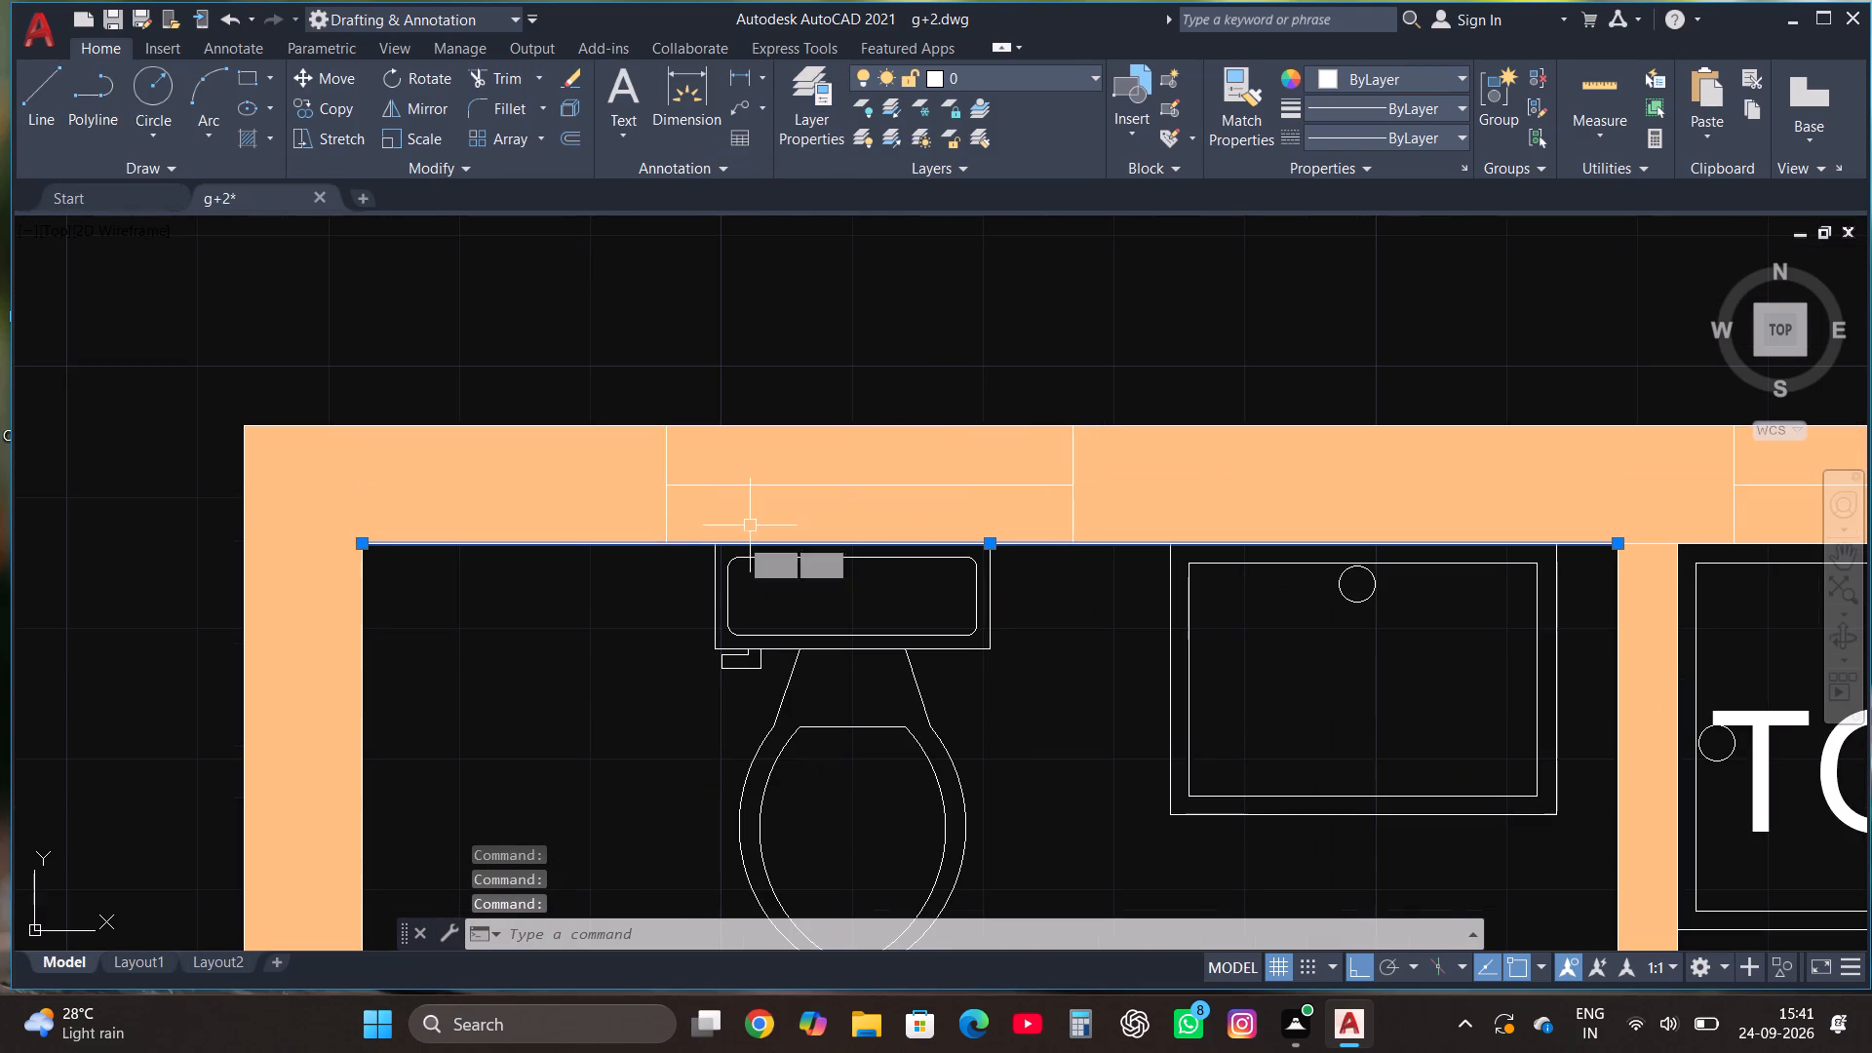
key("Escape")
left_click(649, 579)
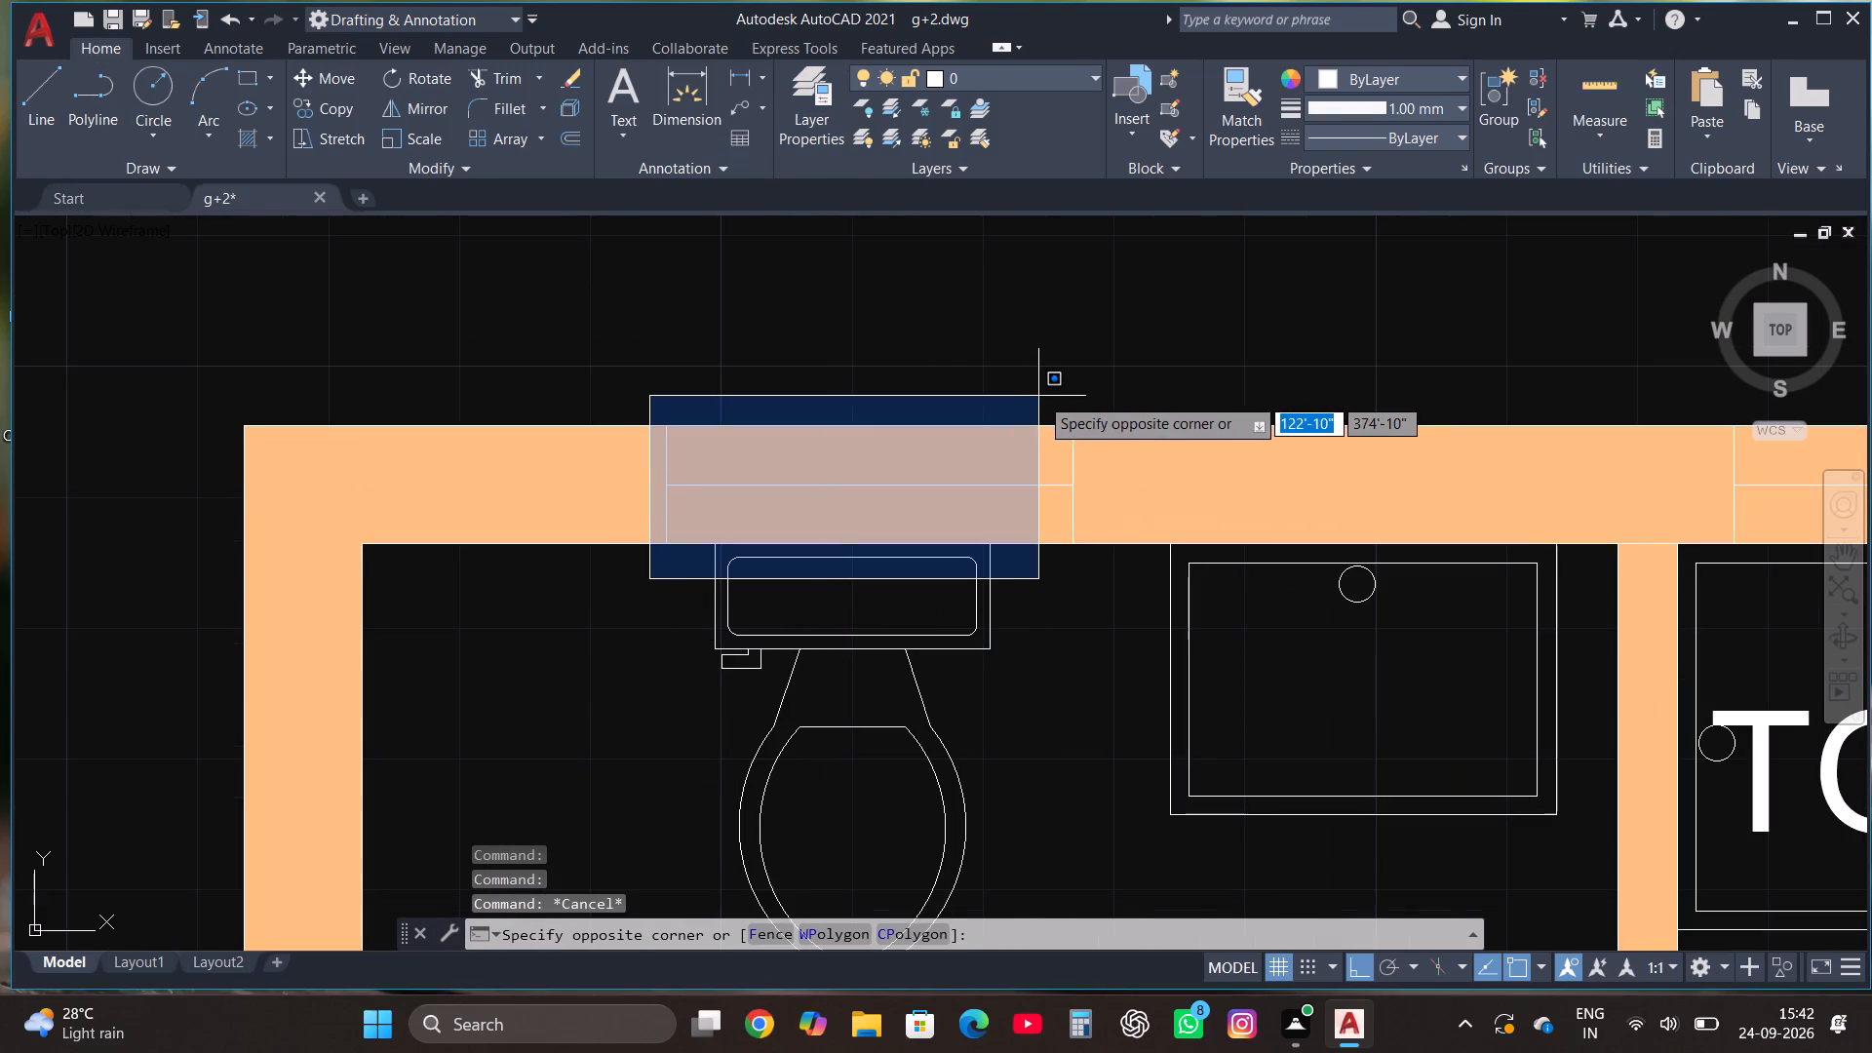
left_click(1093, 394)
left_click(990, 83)
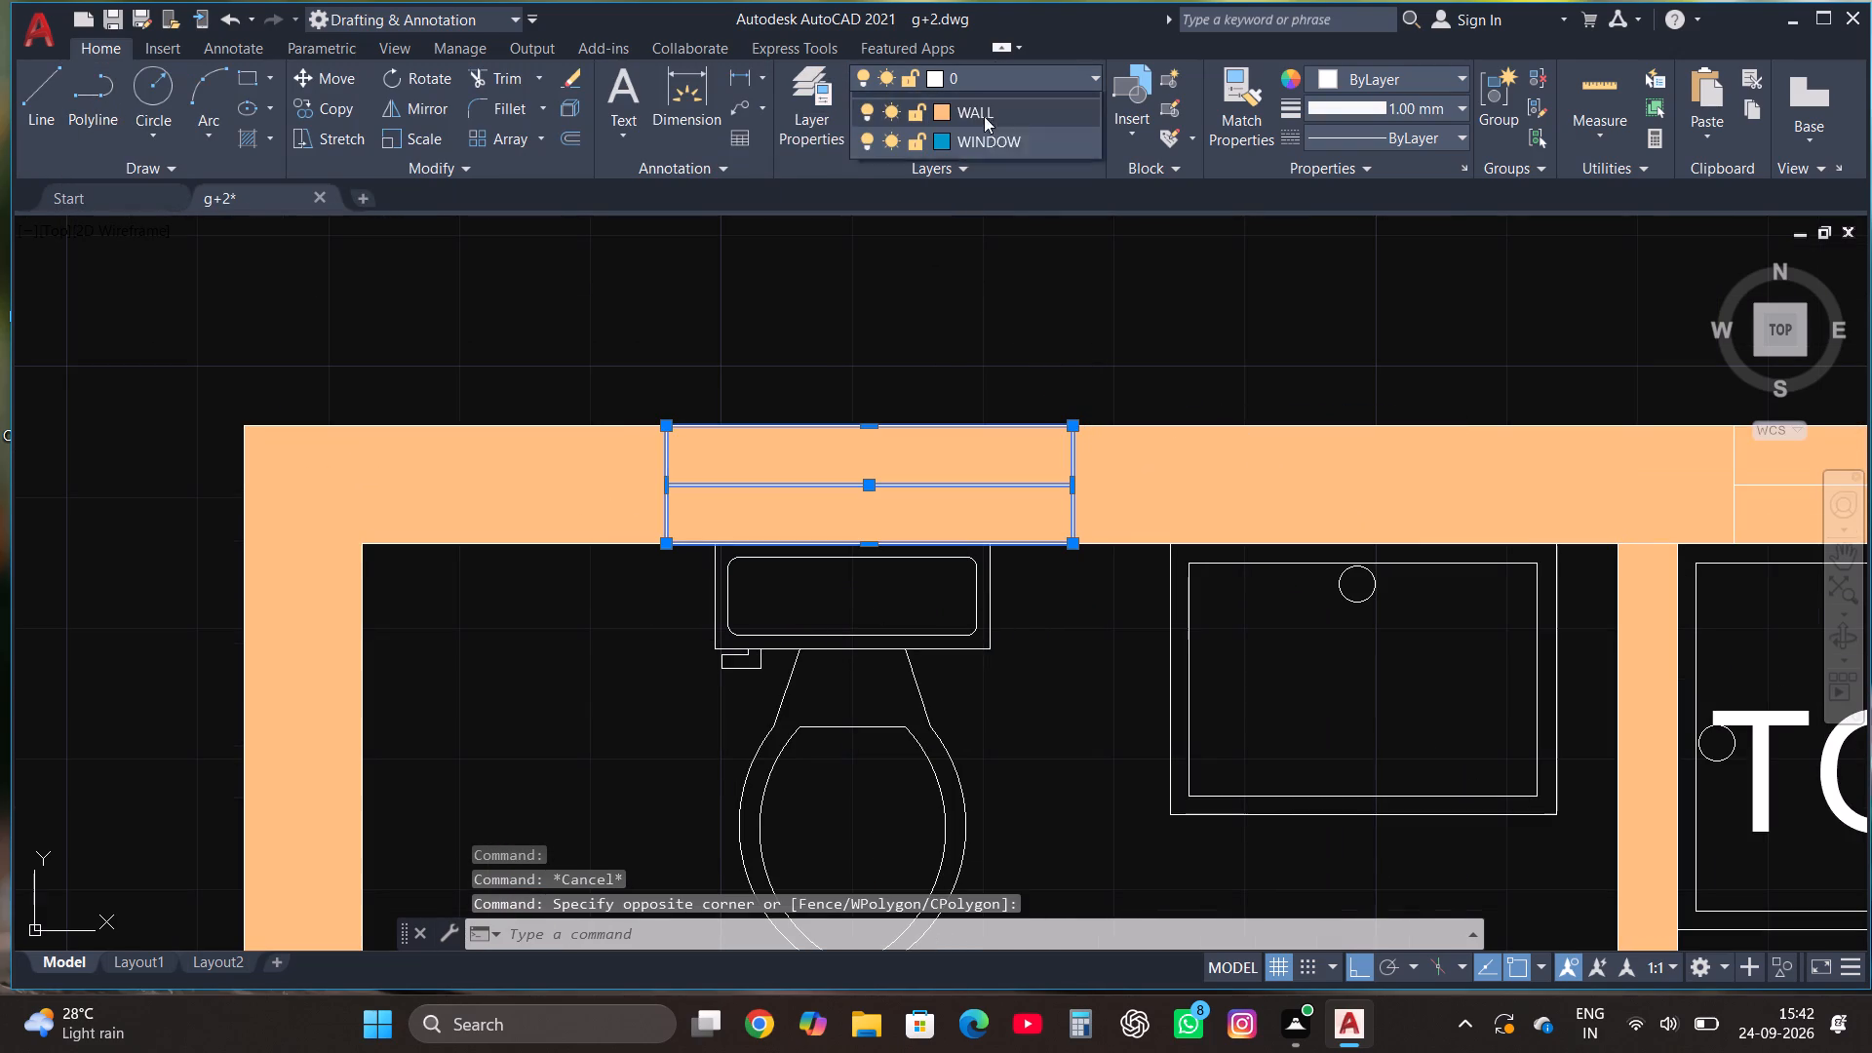
left_click(964, 161)
key("Escape")
Change the WINDOW layer's colour to index colour 50.
scroll(591, 651, "down", 2)
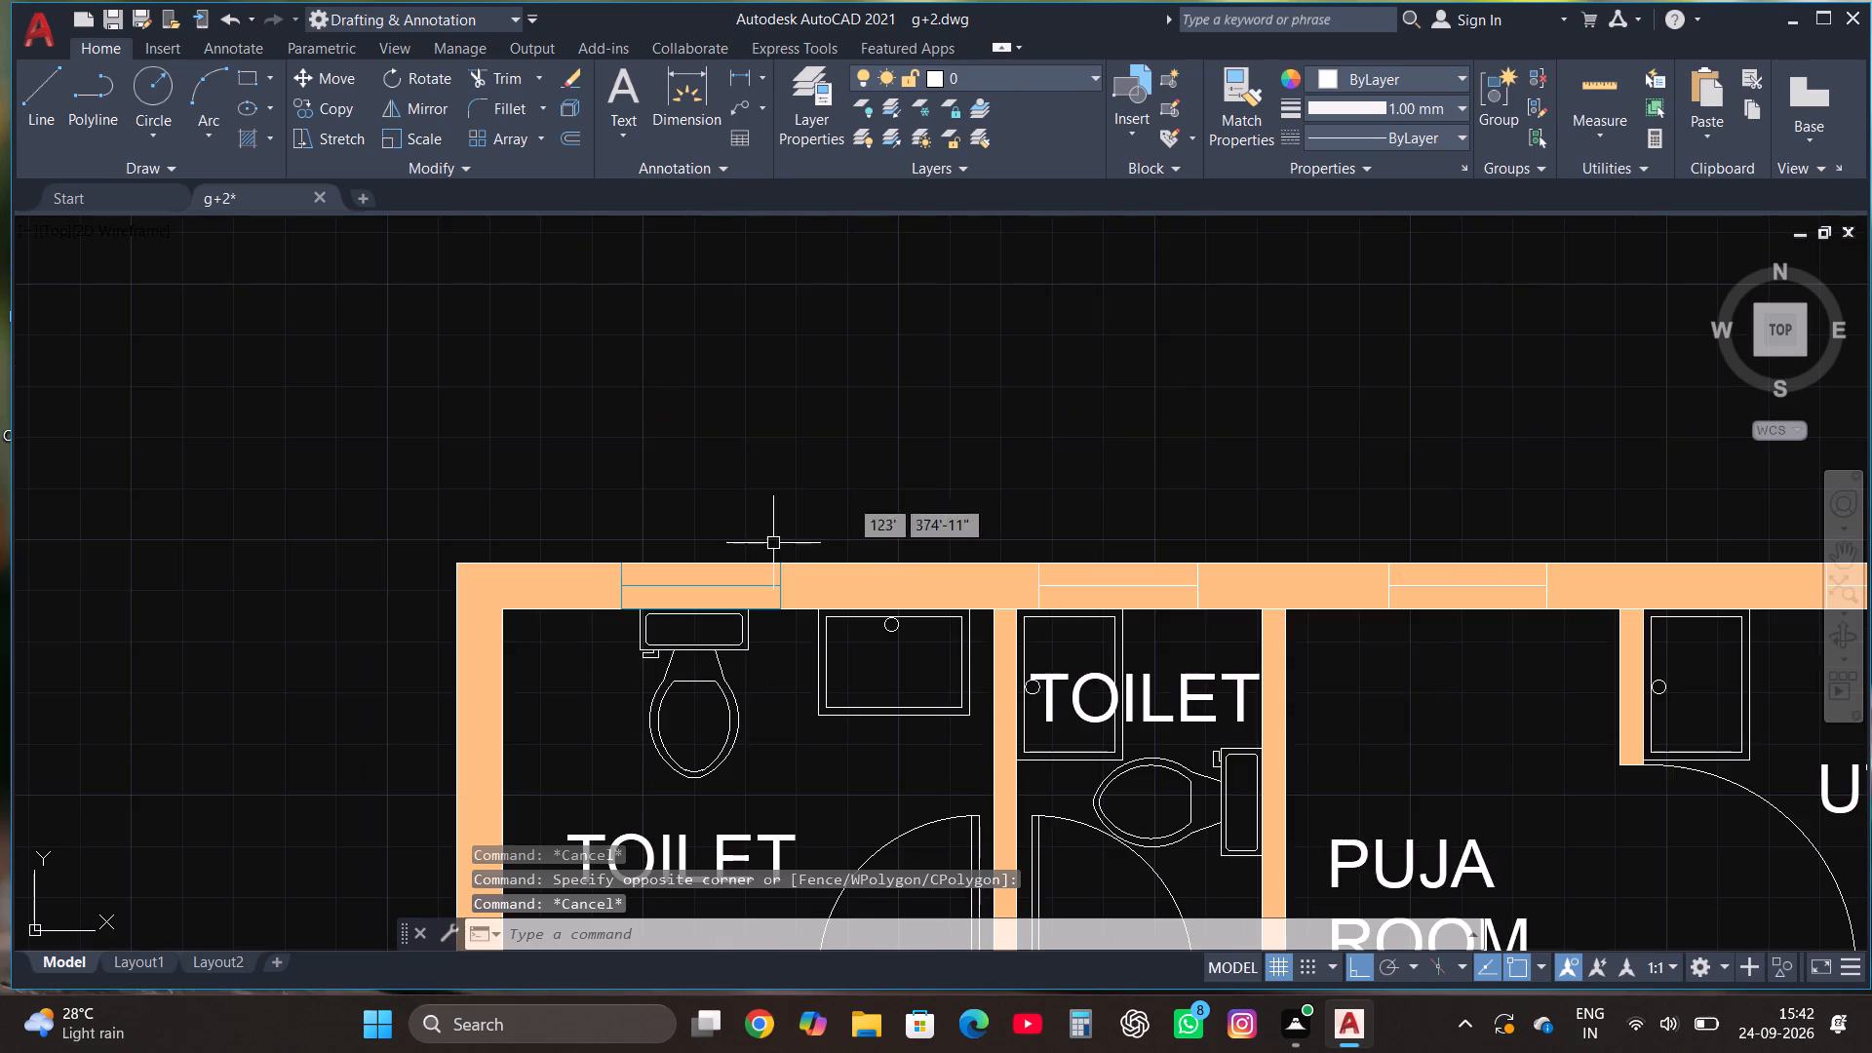
scroll(949, 411, "down", 2)
scroll(1025, 465, "up", 2)
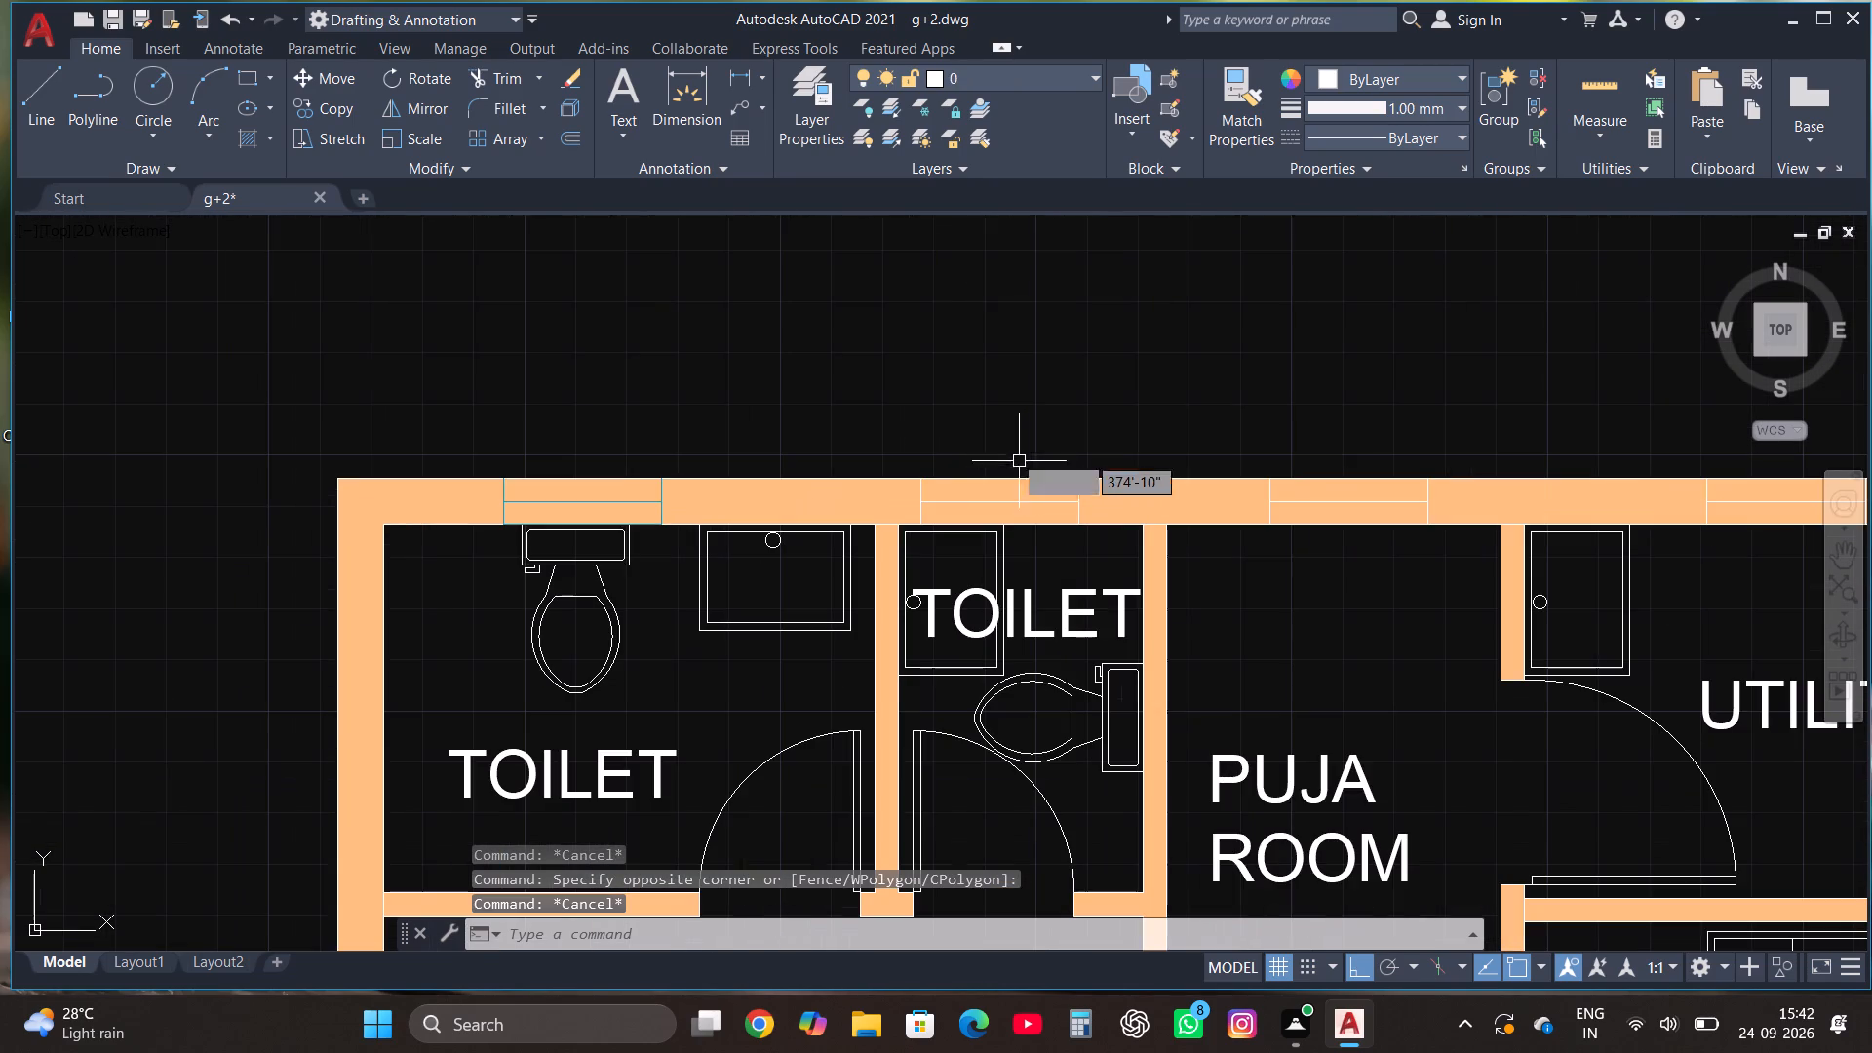
left_click(952, 72)
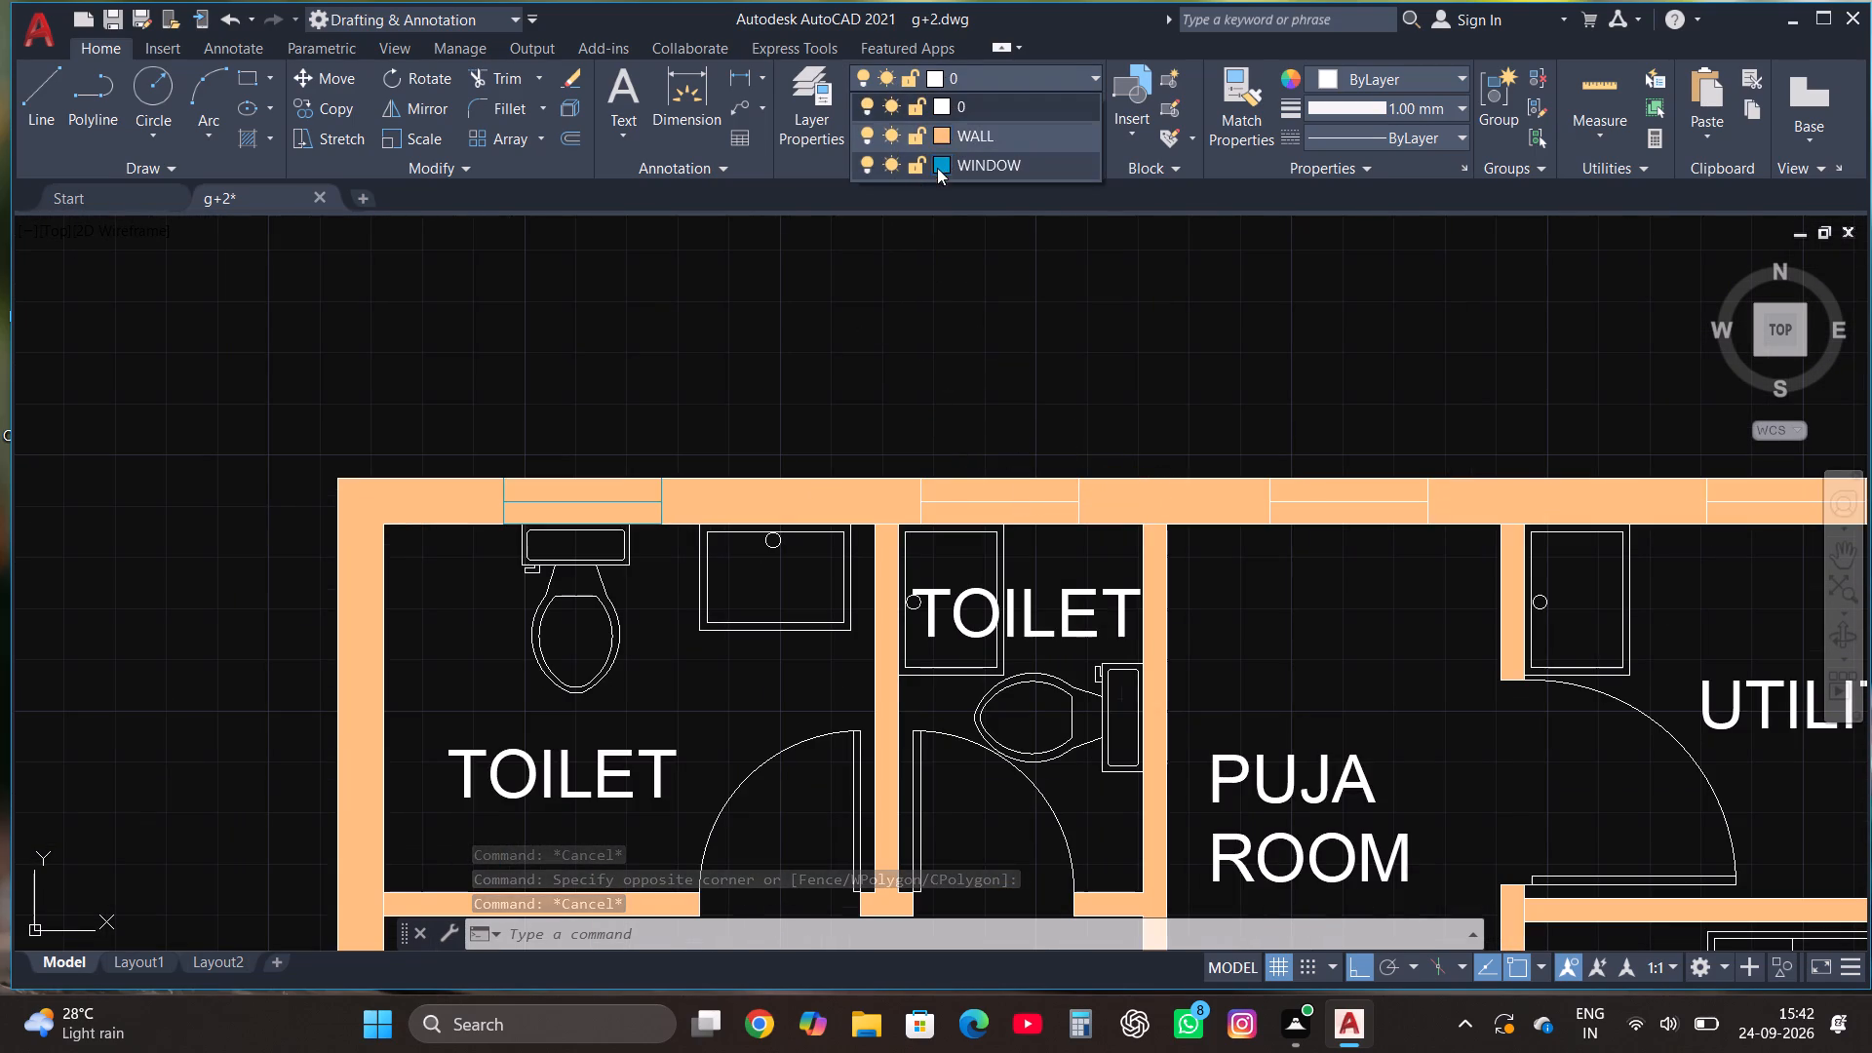
left_click(941, 163)
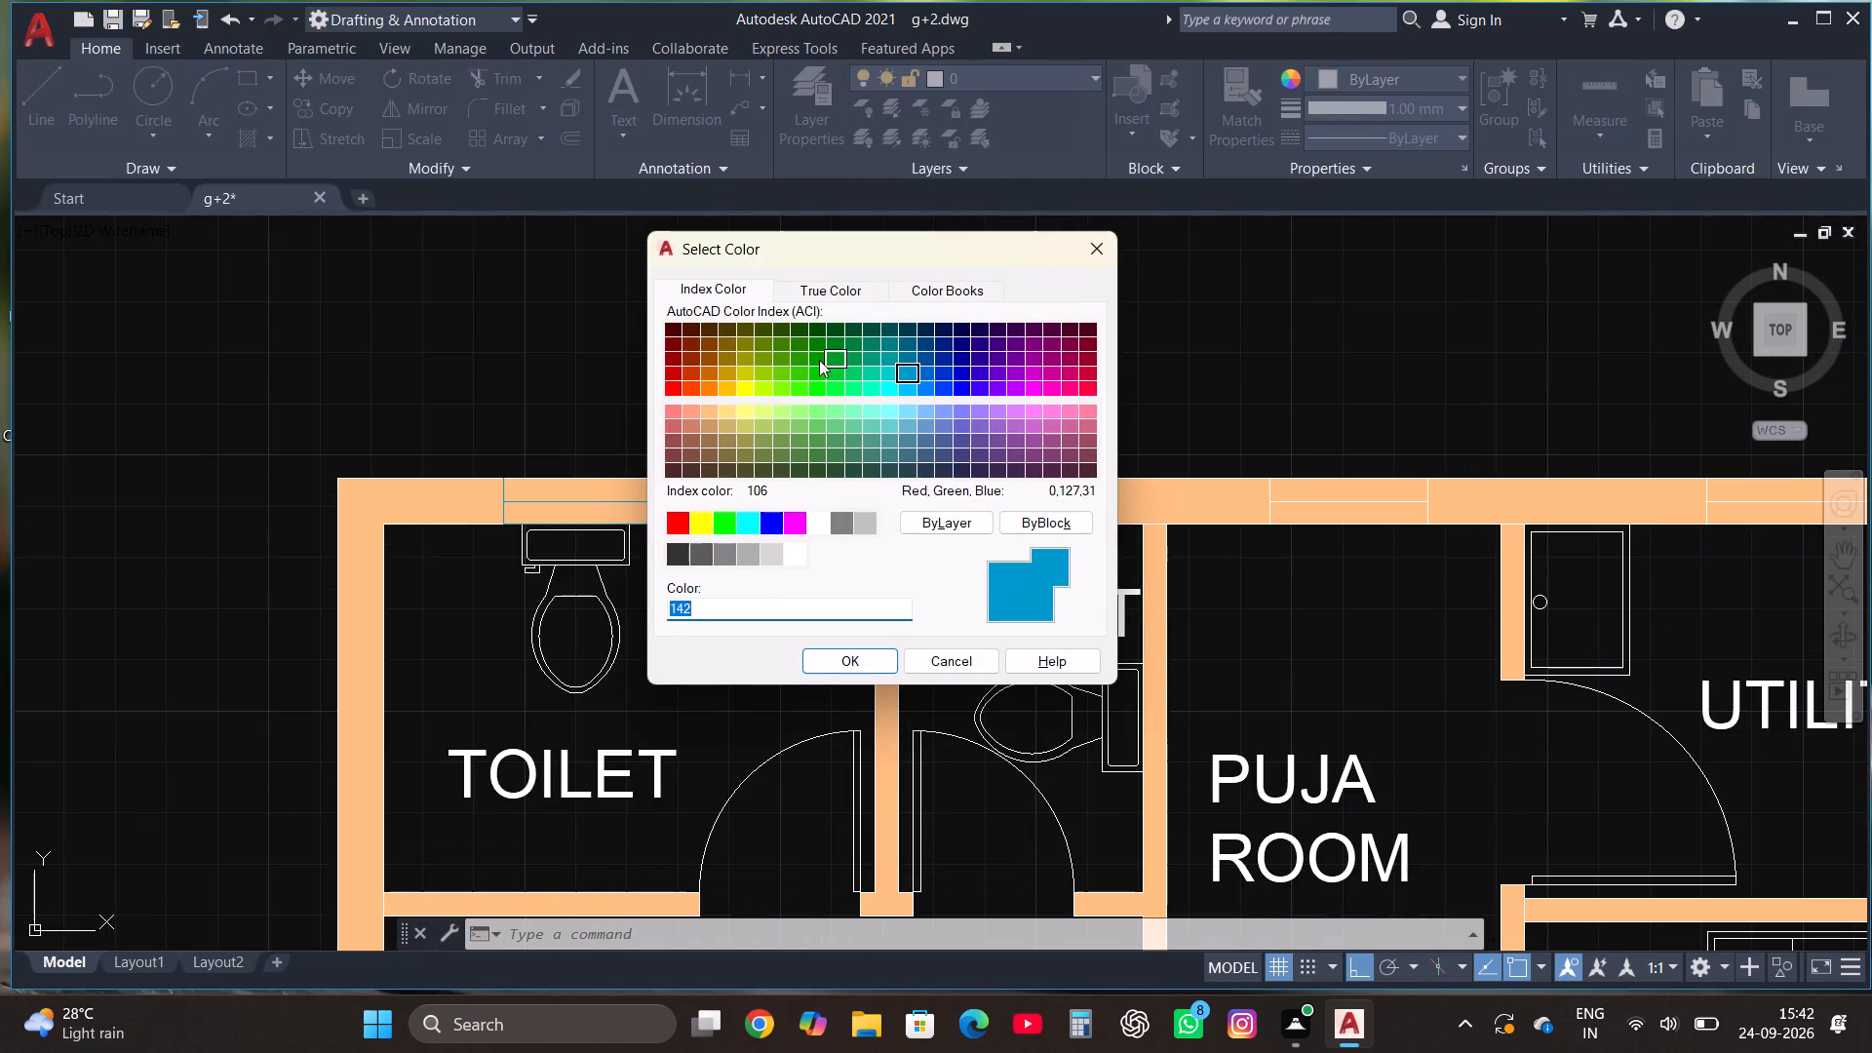
left_click(744, 388)
left_click(859, 659)
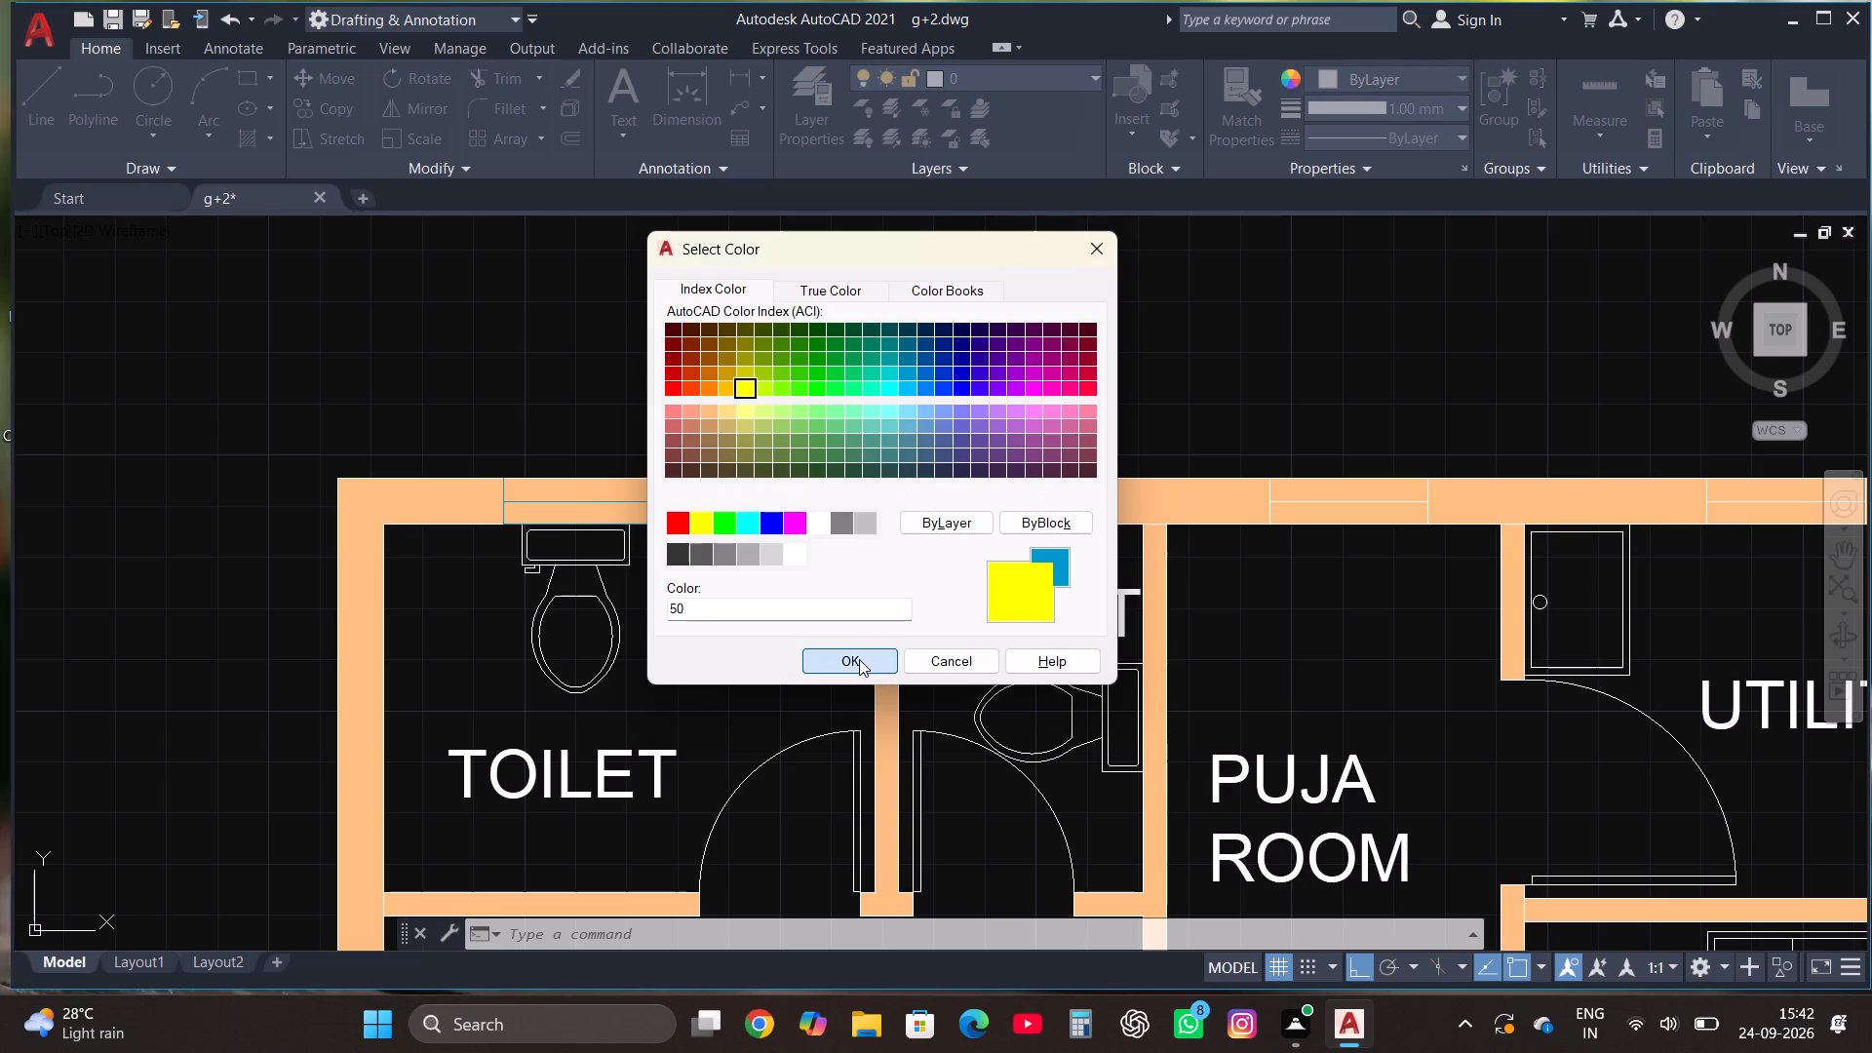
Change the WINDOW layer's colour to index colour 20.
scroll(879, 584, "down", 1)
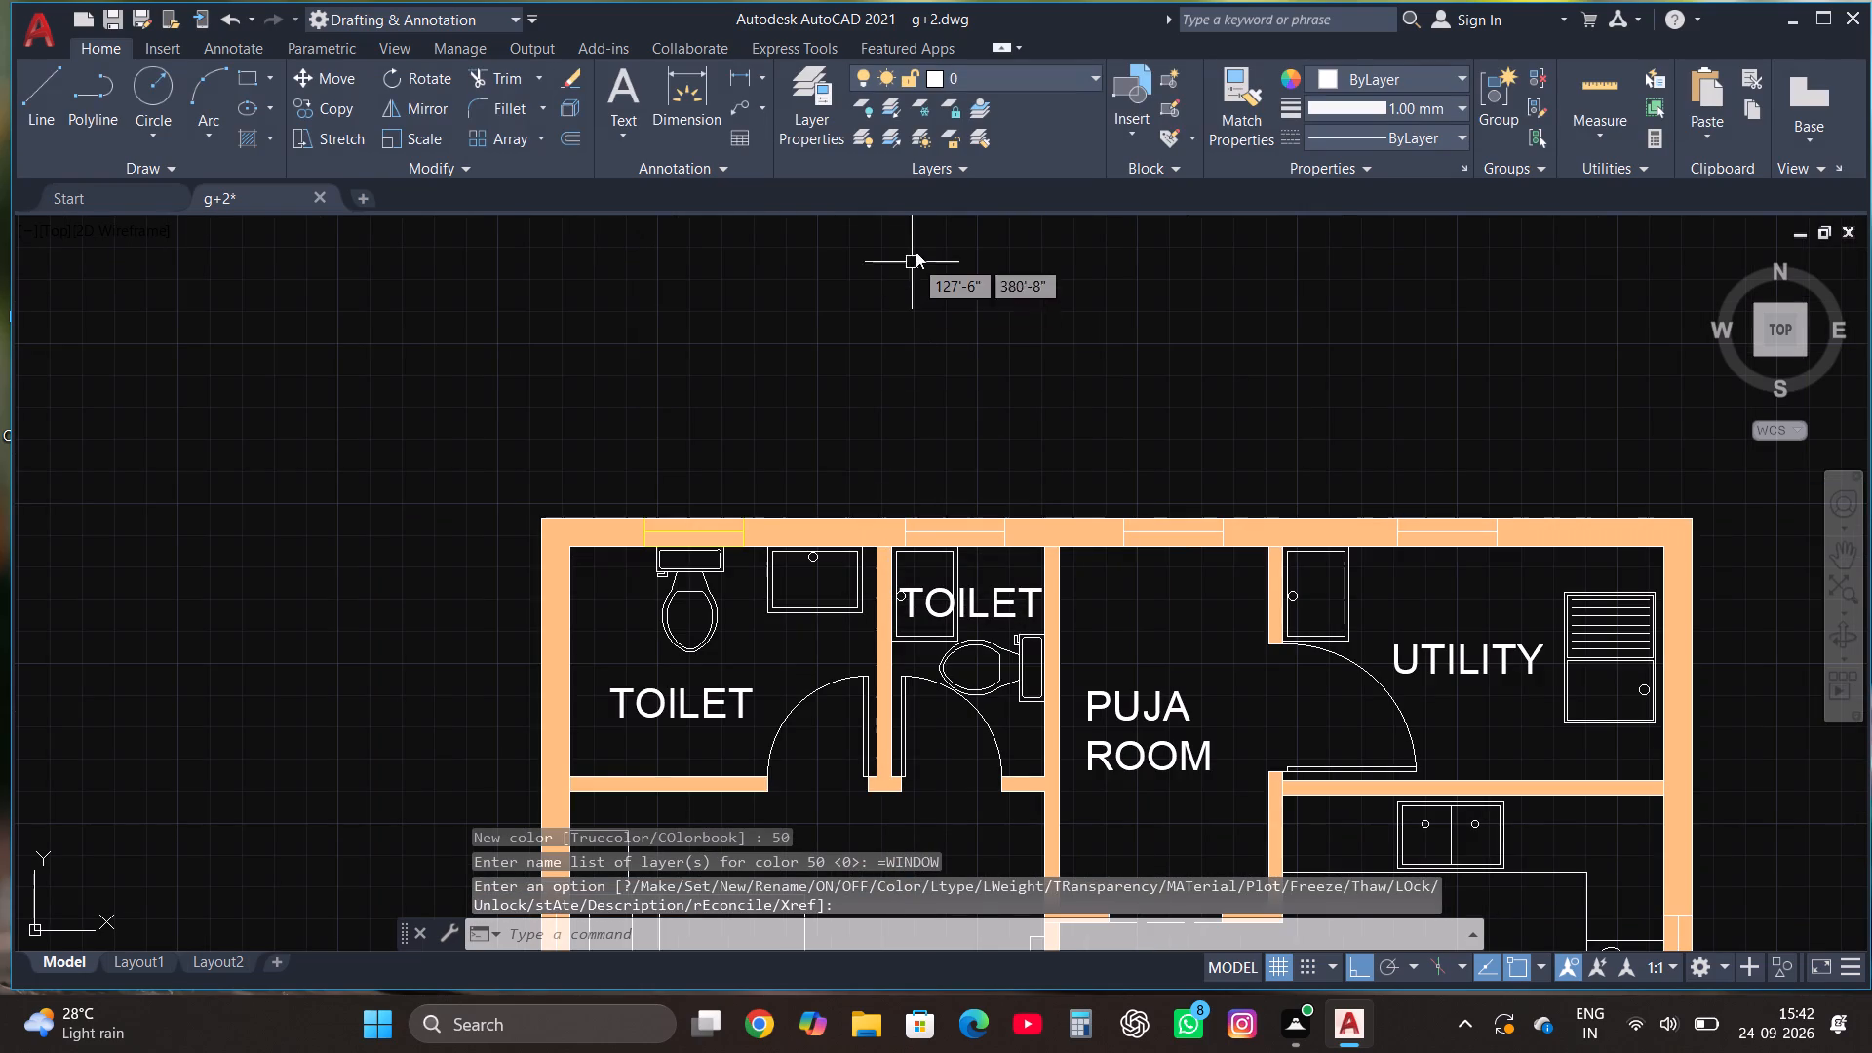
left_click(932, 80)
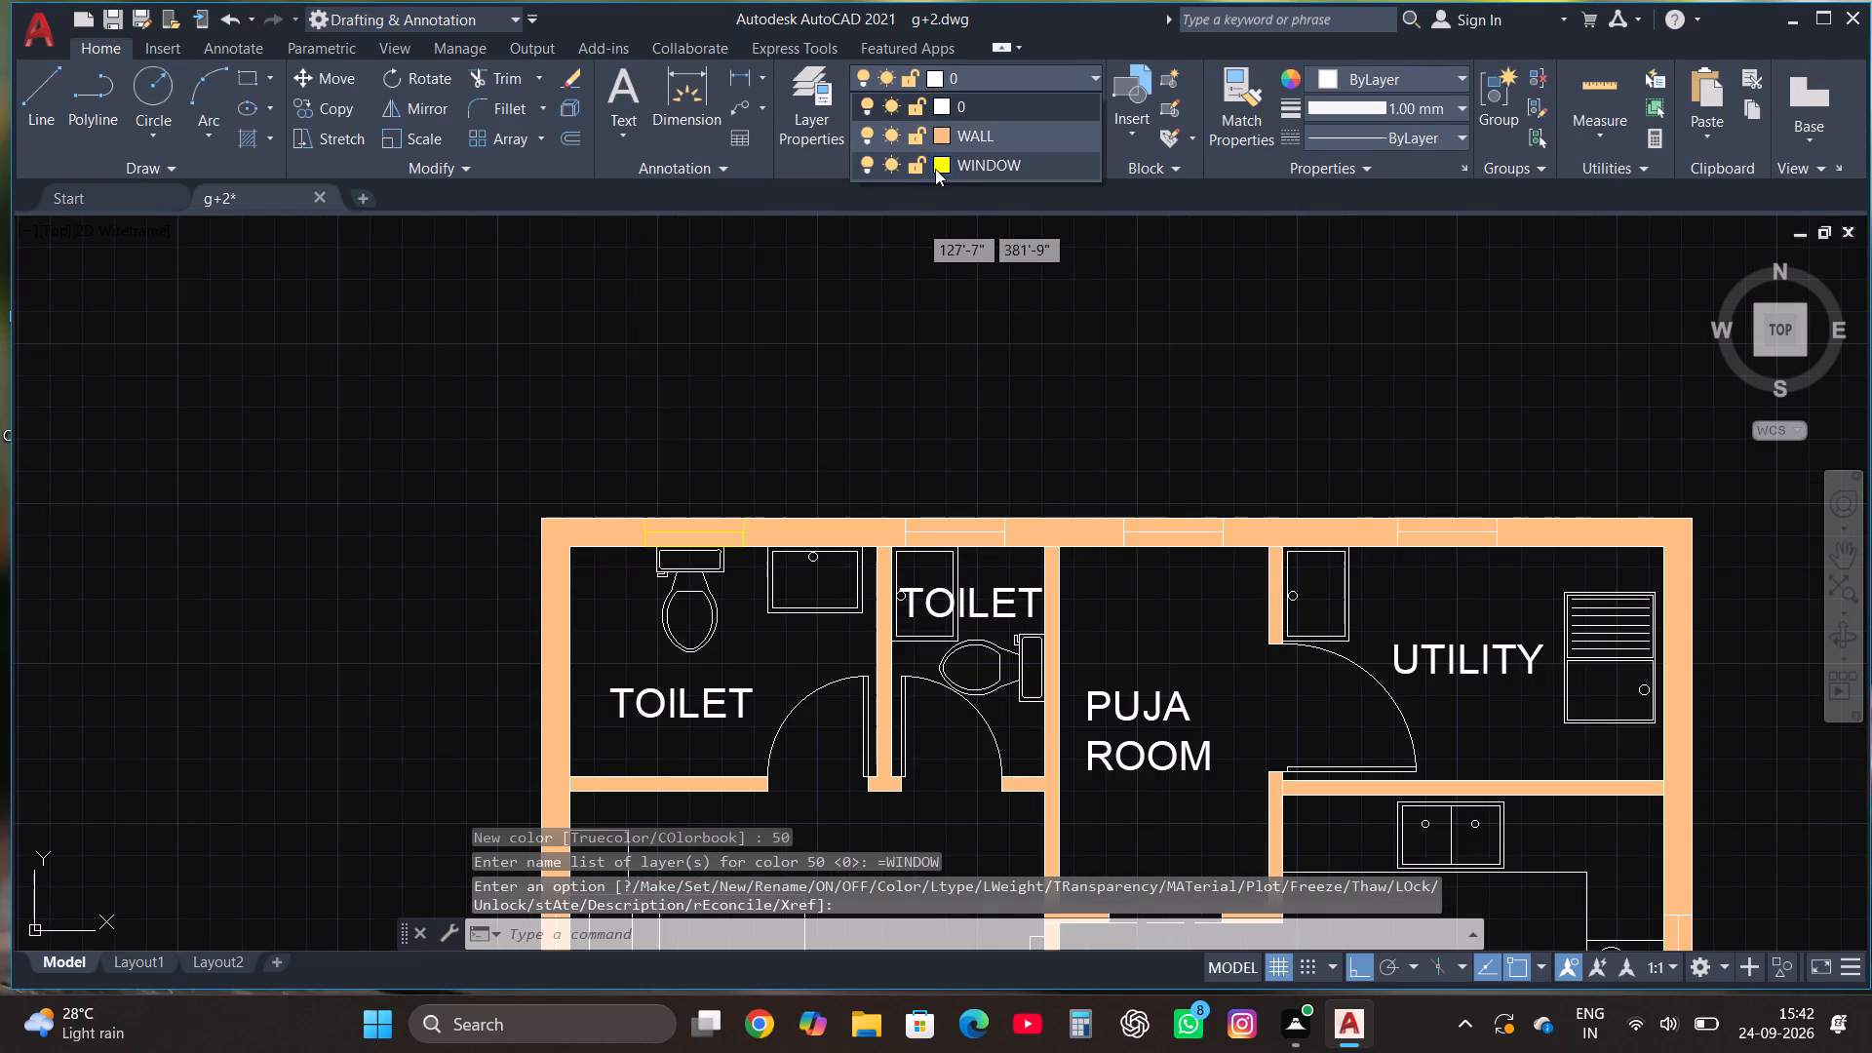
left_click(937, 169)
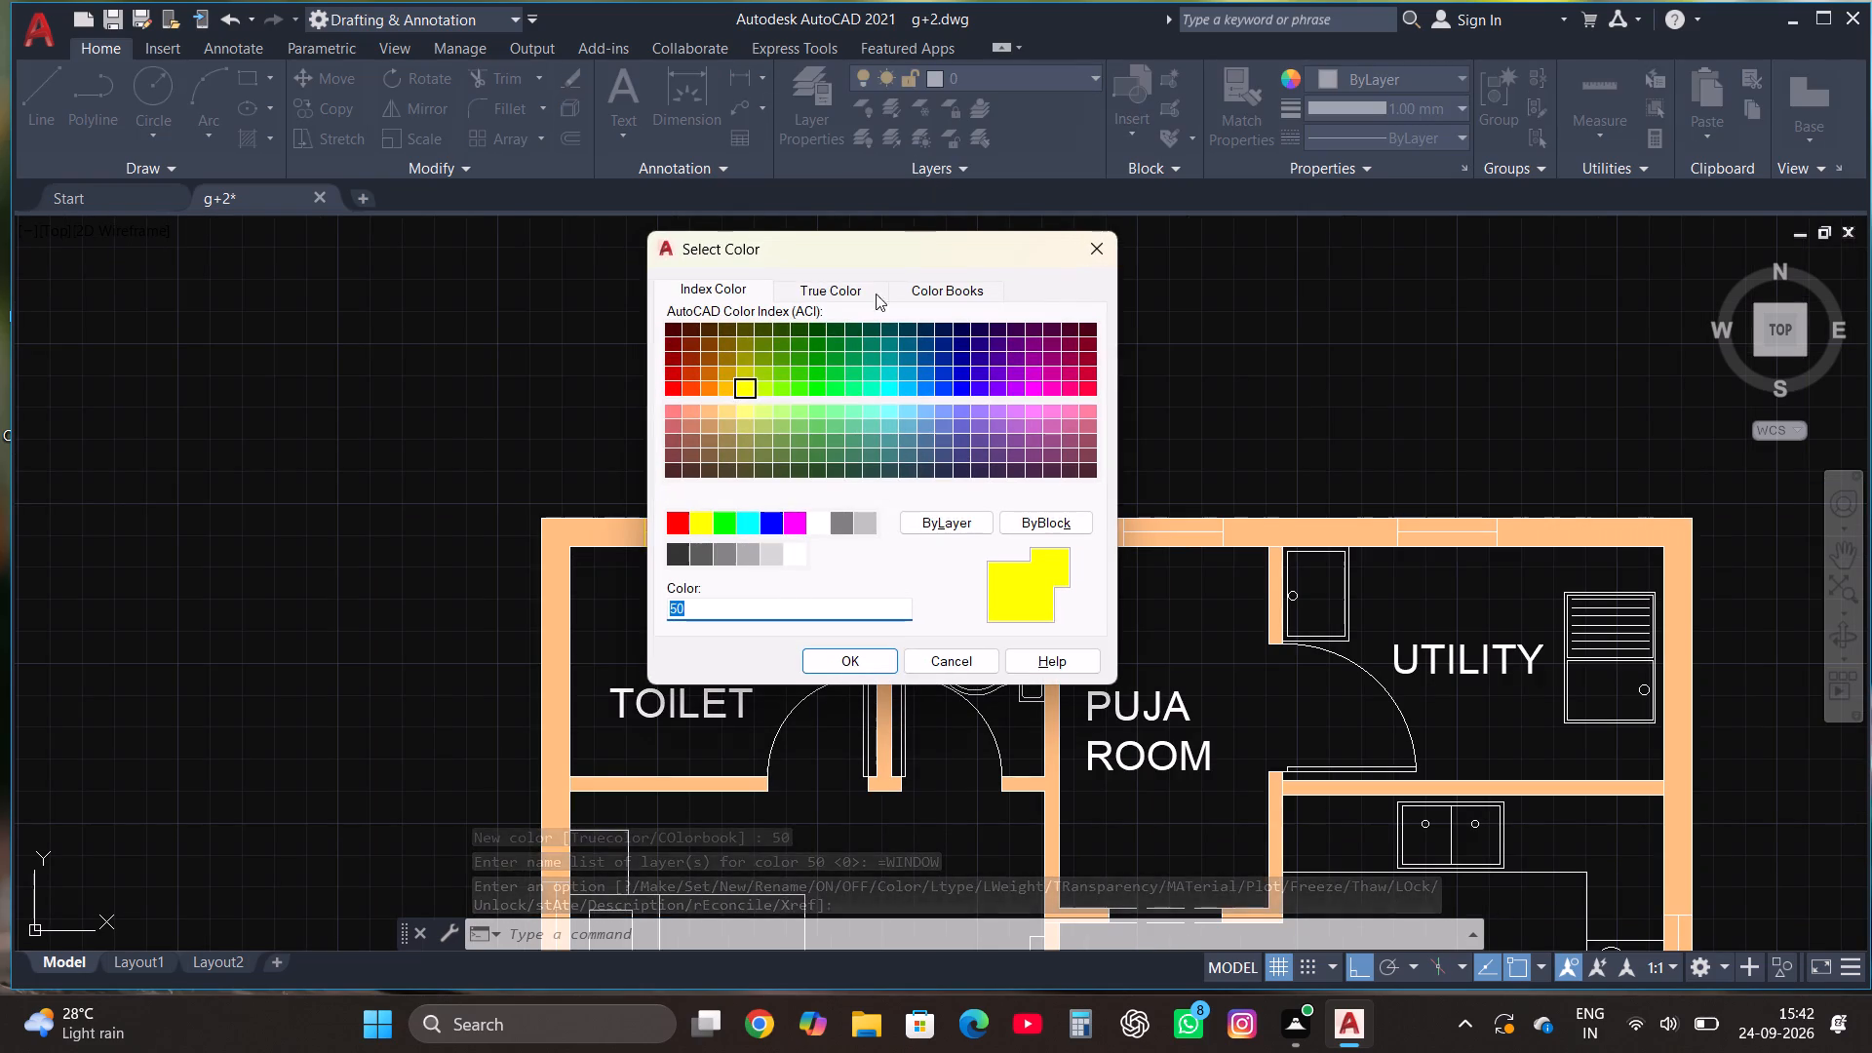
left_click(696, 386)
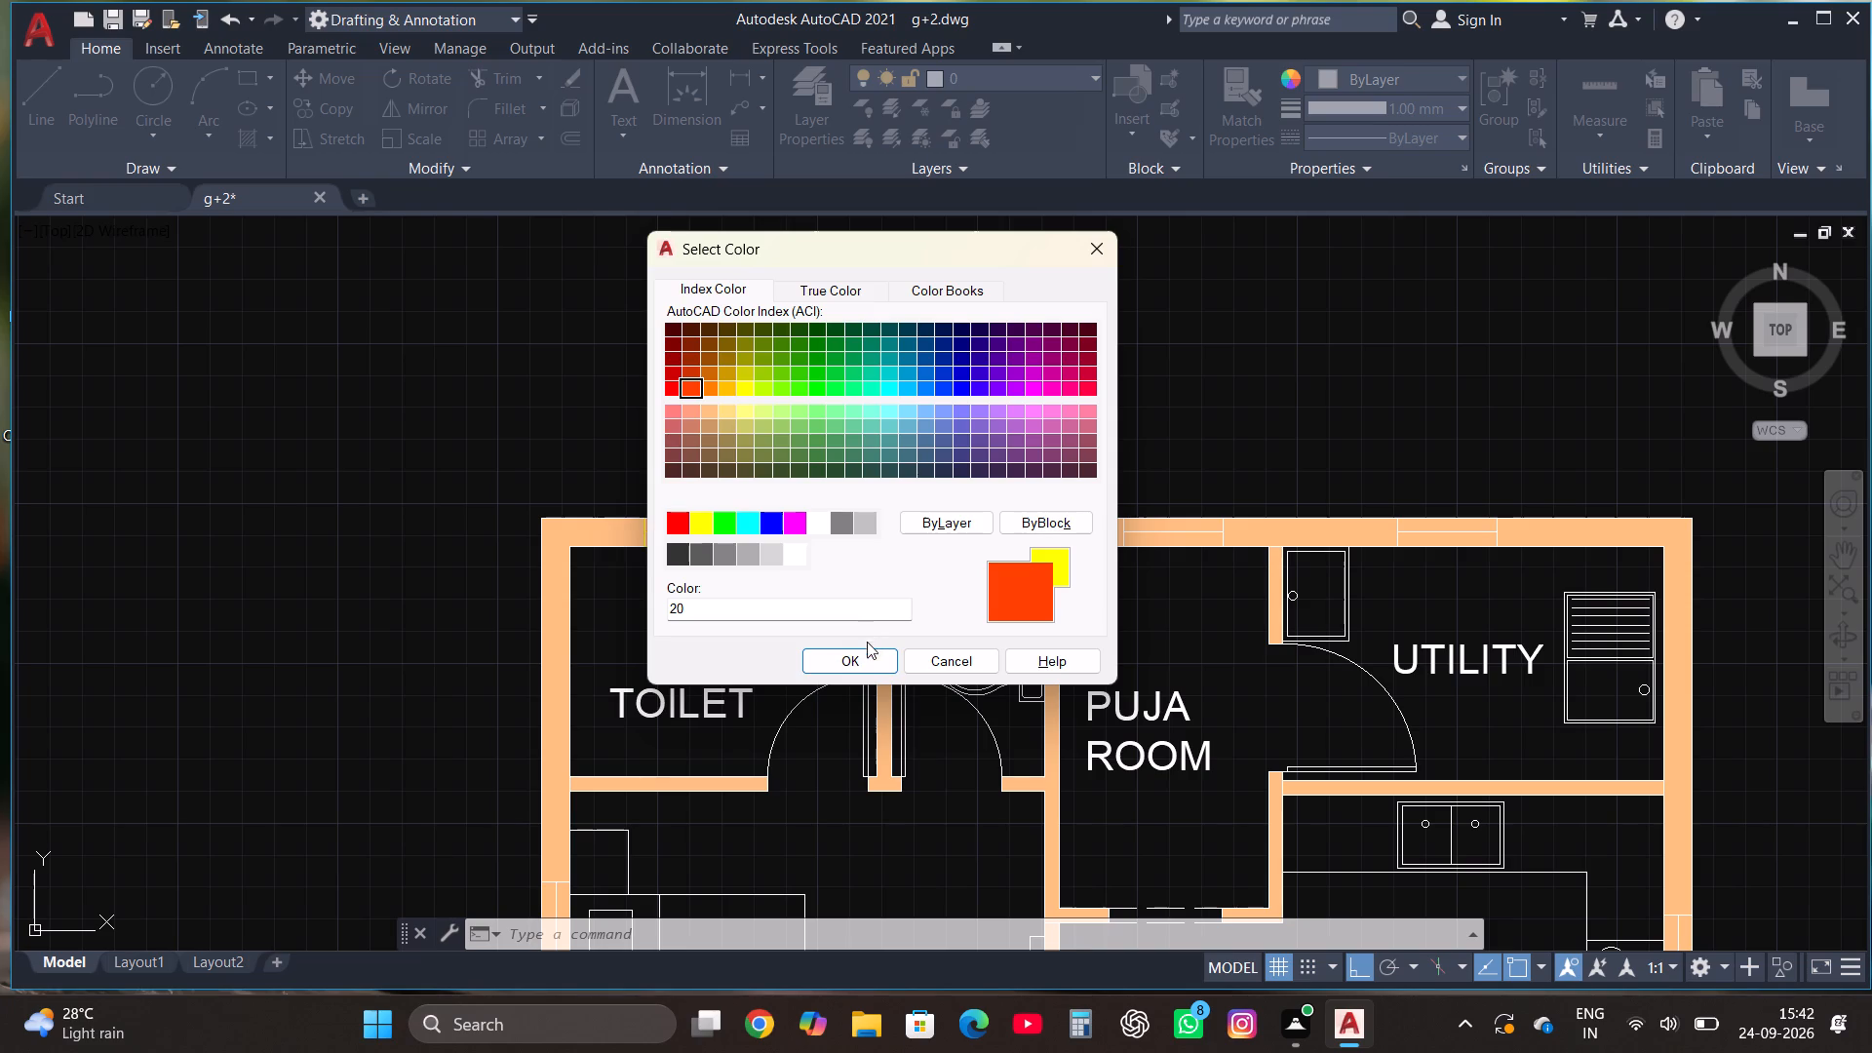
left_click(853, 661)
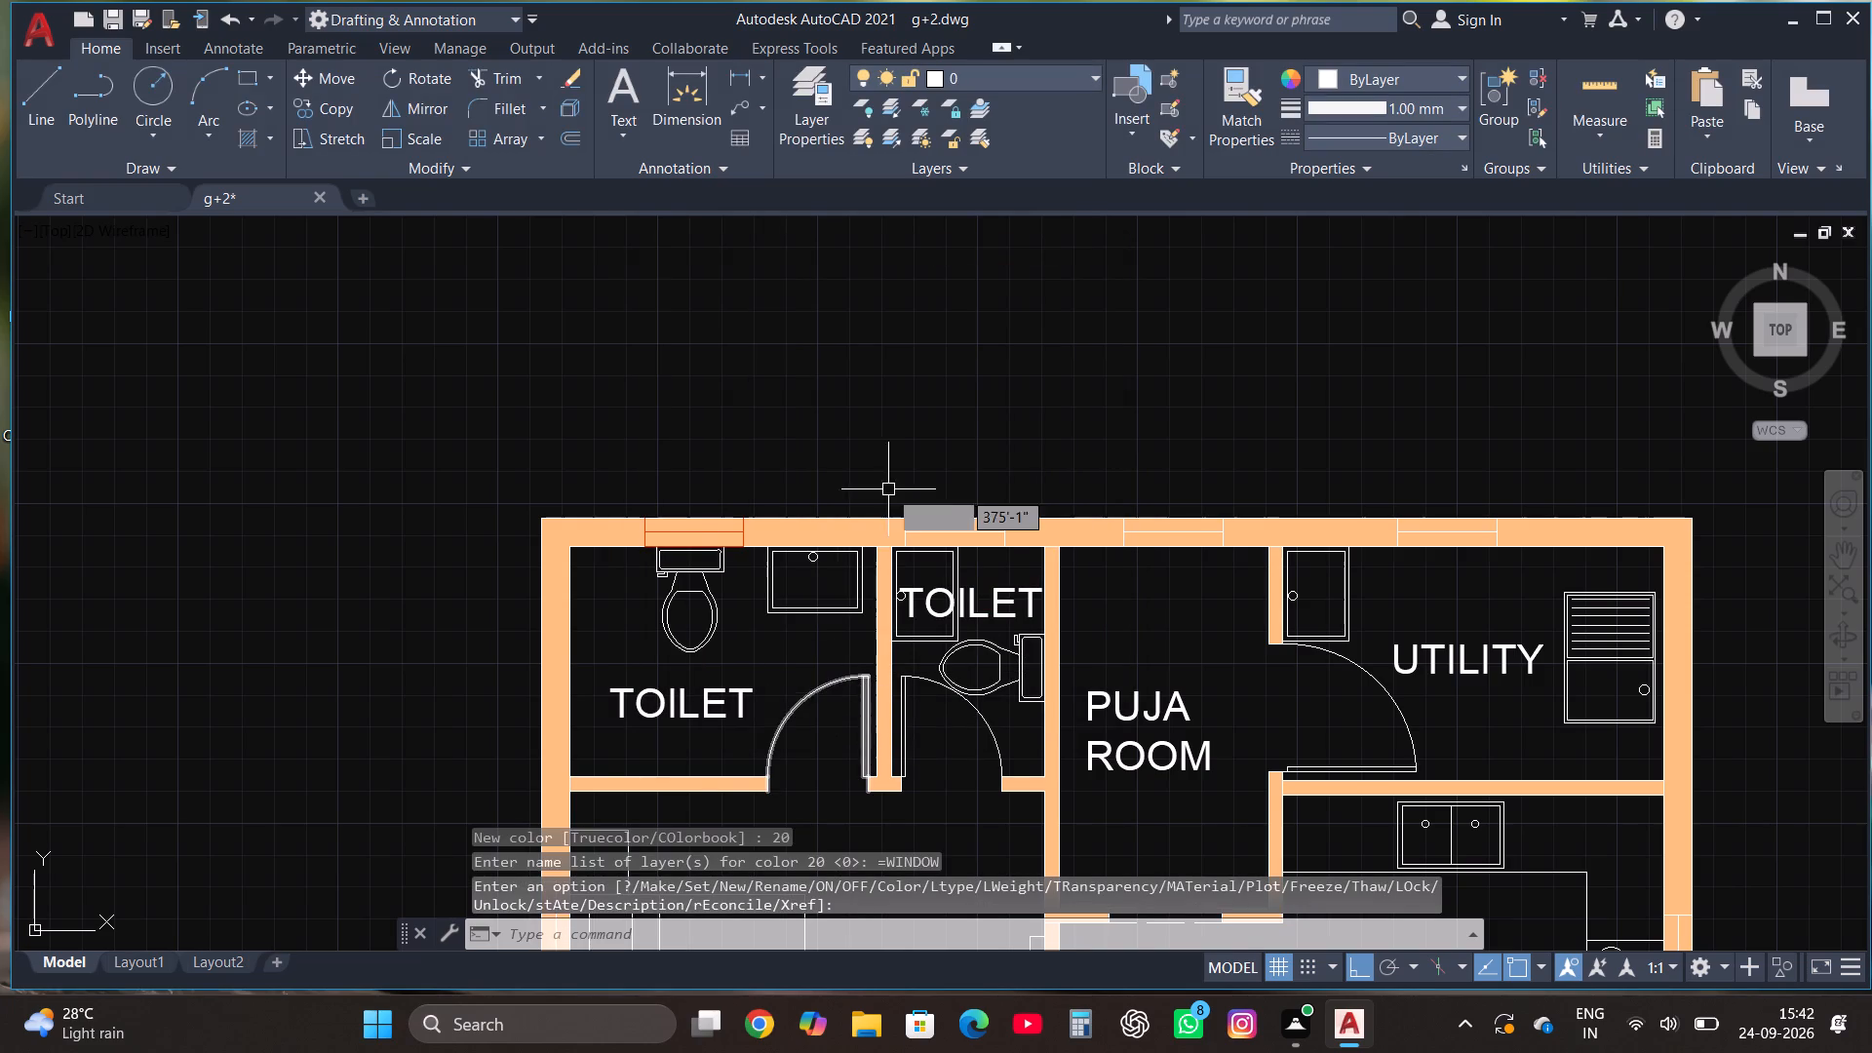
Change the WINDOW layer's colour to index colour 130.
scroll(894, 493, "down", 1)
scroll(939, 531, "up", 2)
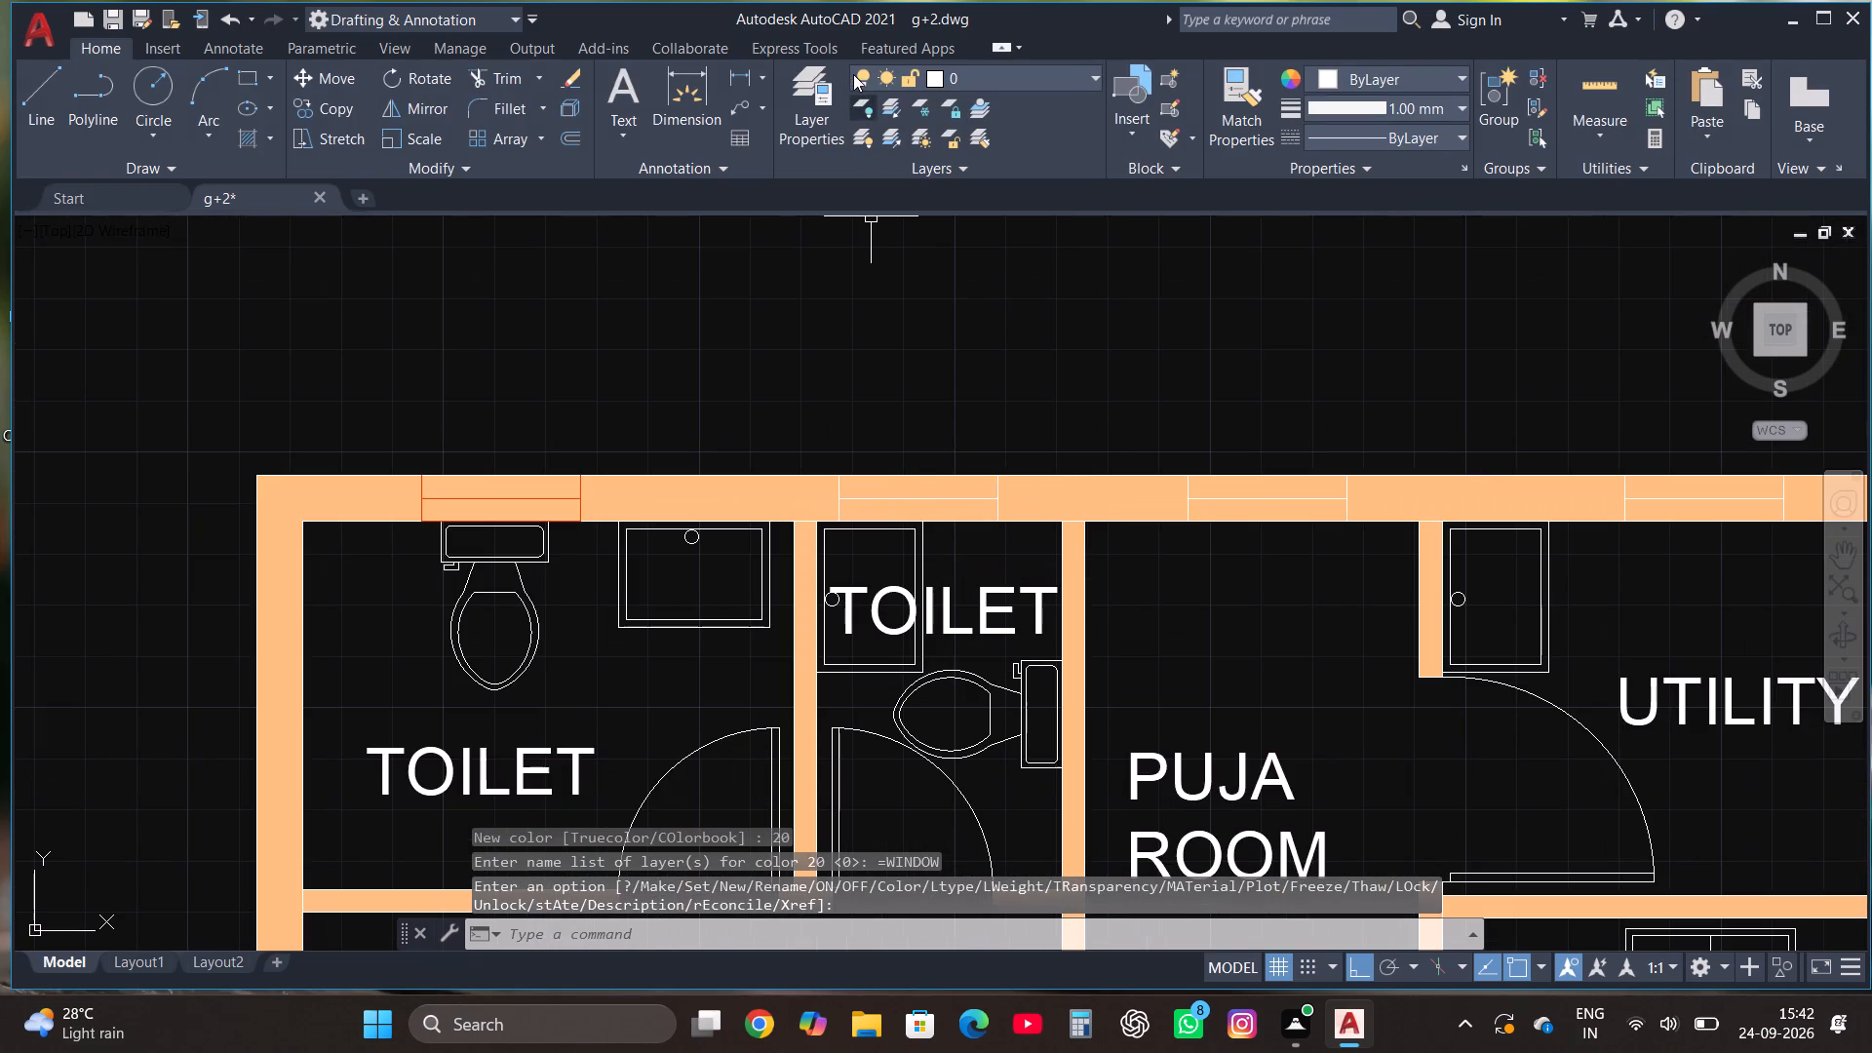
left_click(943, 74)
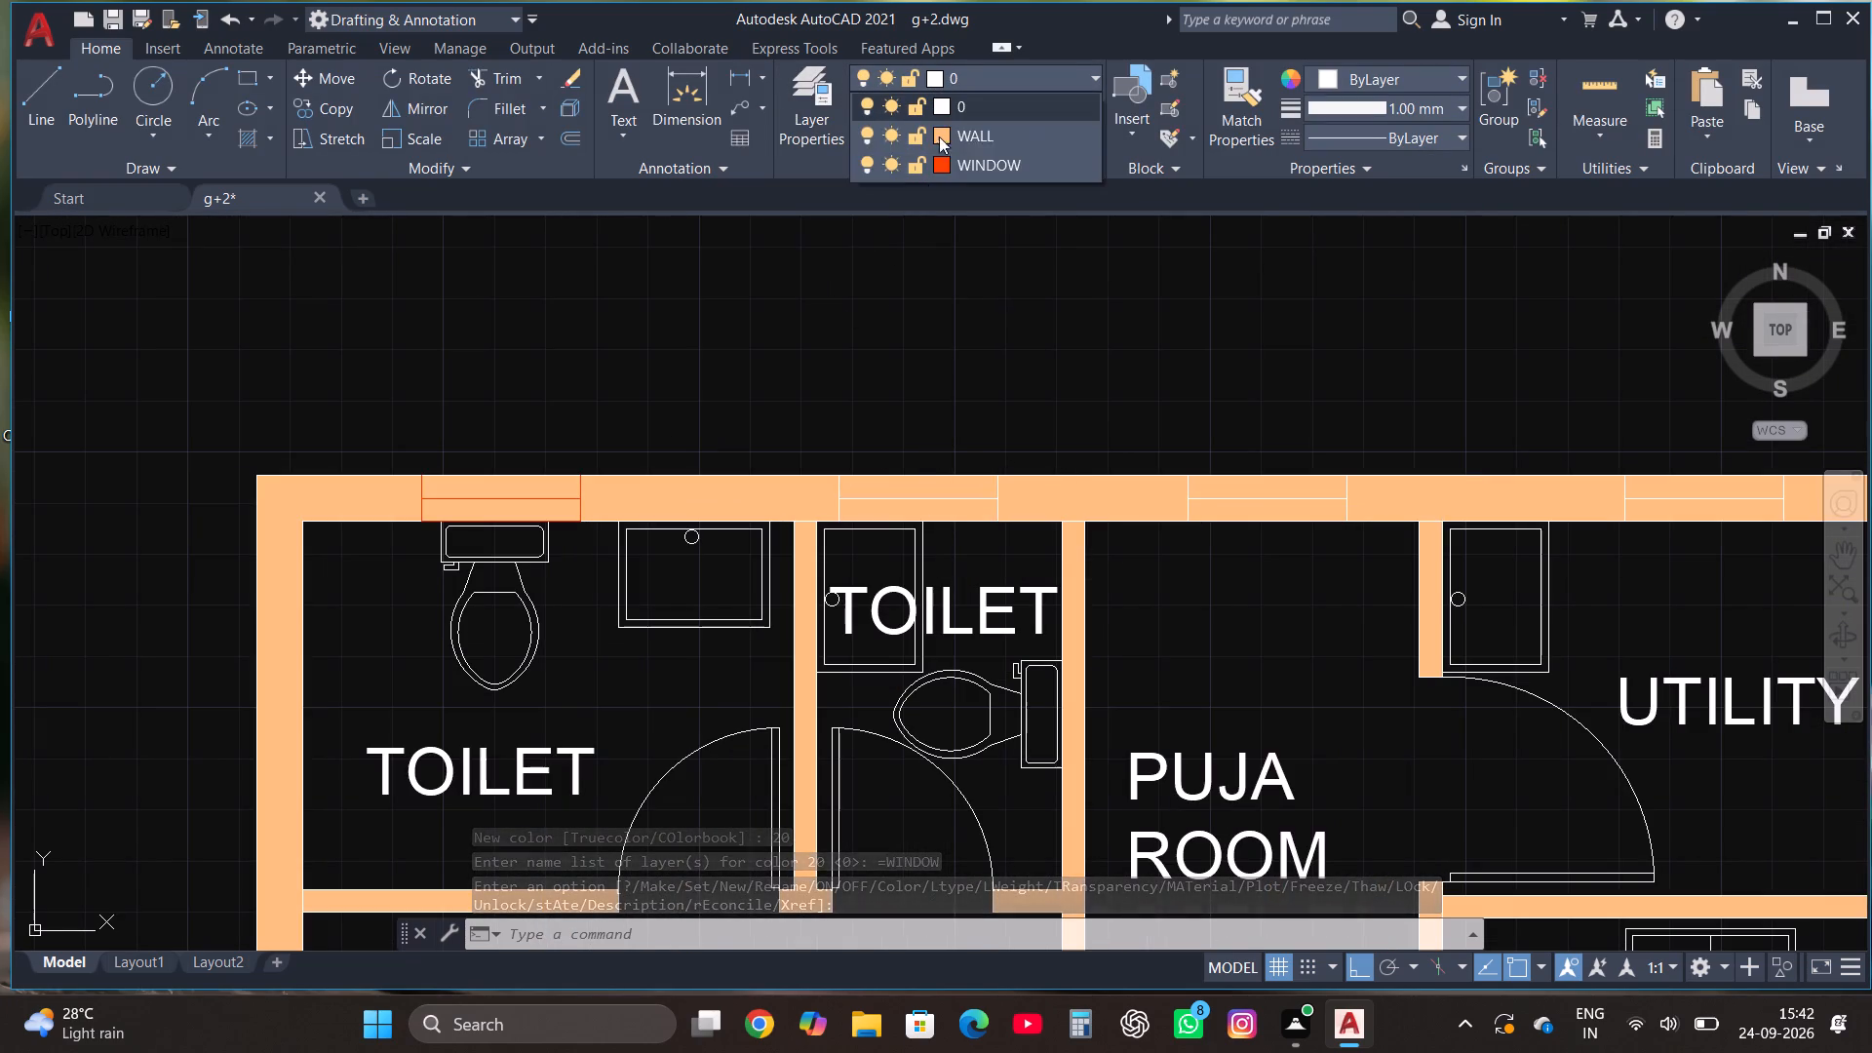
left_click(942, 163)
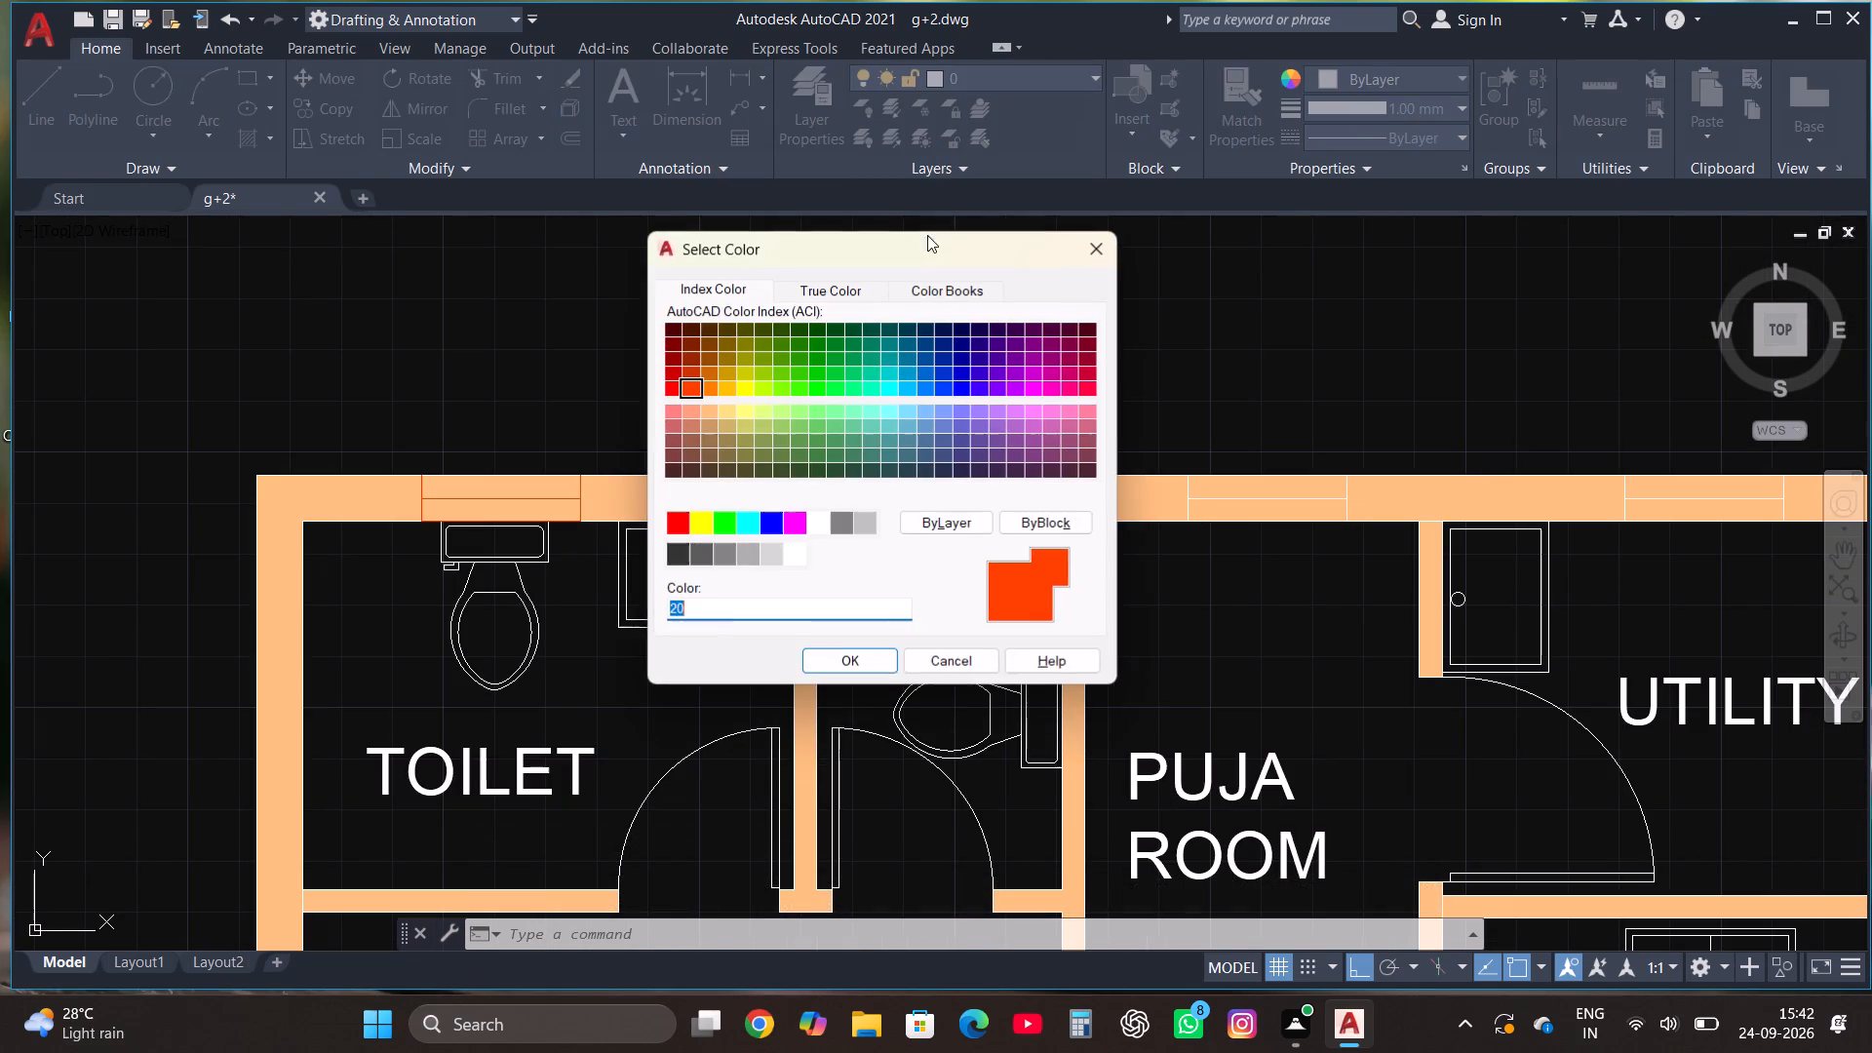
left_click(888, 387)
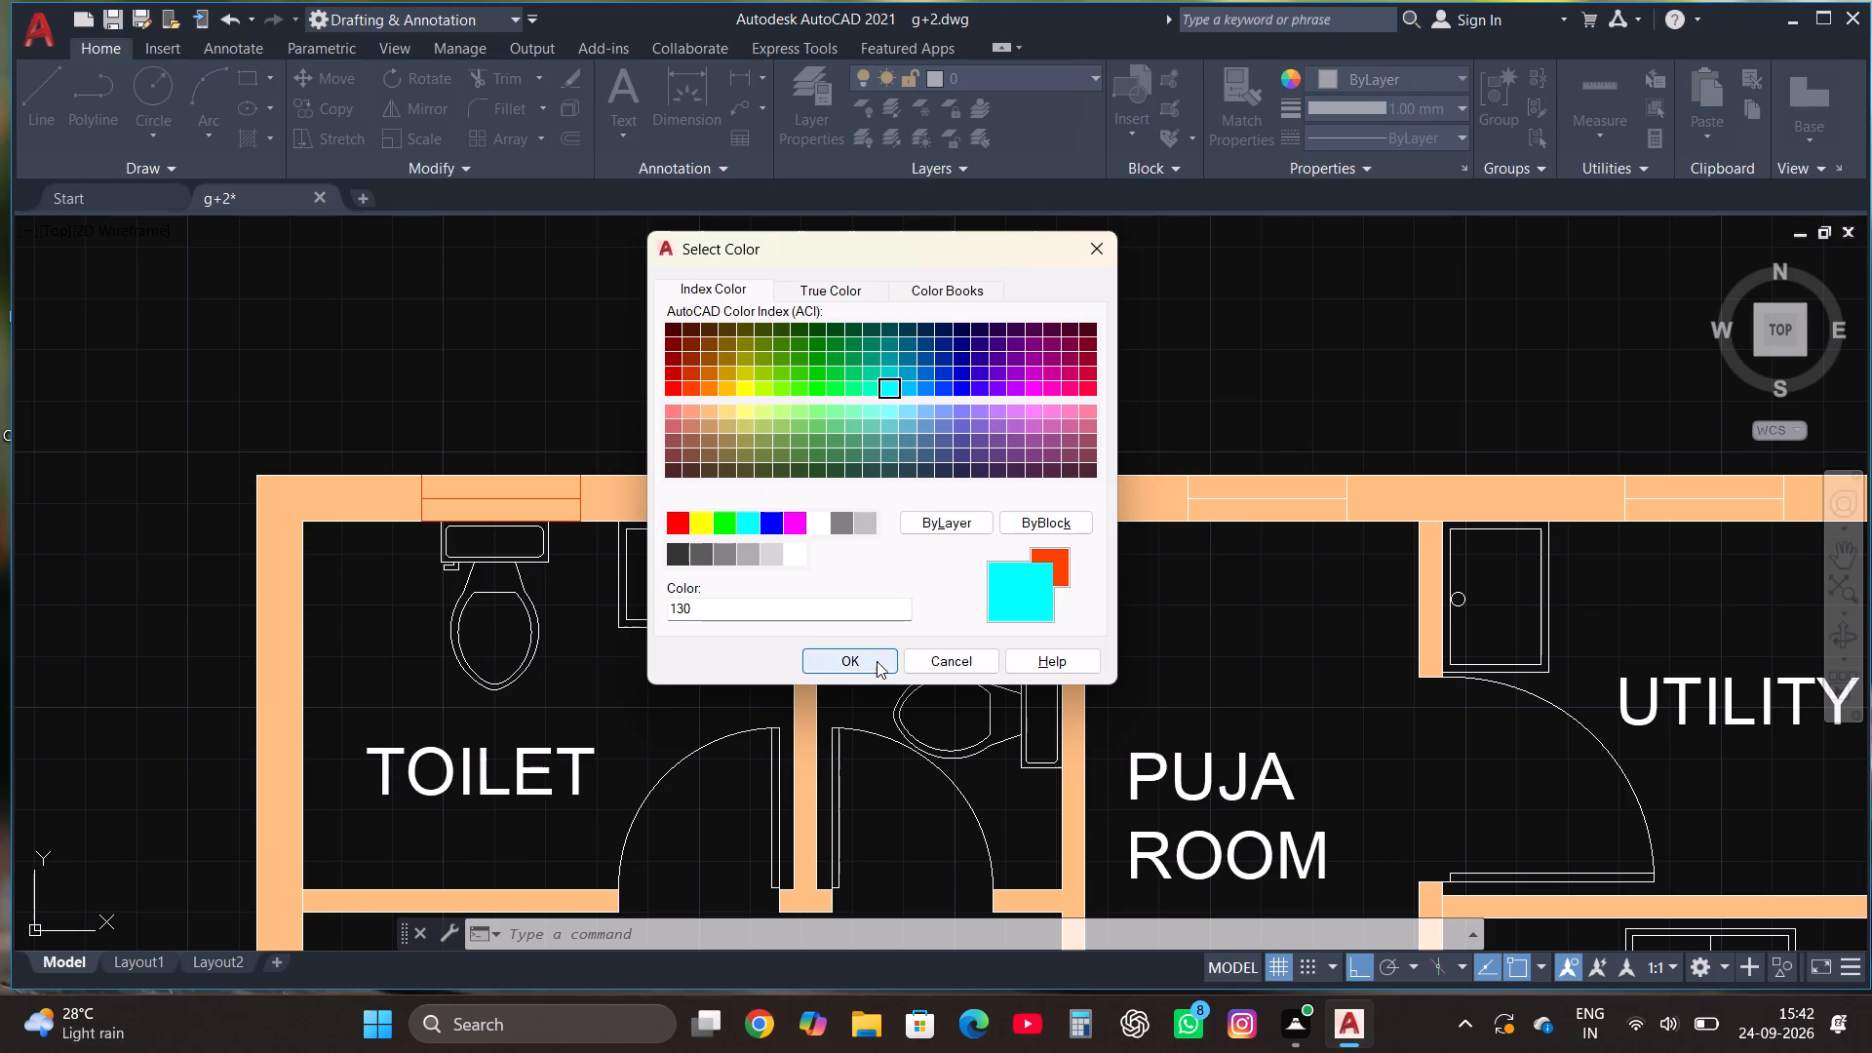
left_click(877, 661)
Change the WINDOW layer's colour to index colour 150.
scroll(783, 592, "down", 1)
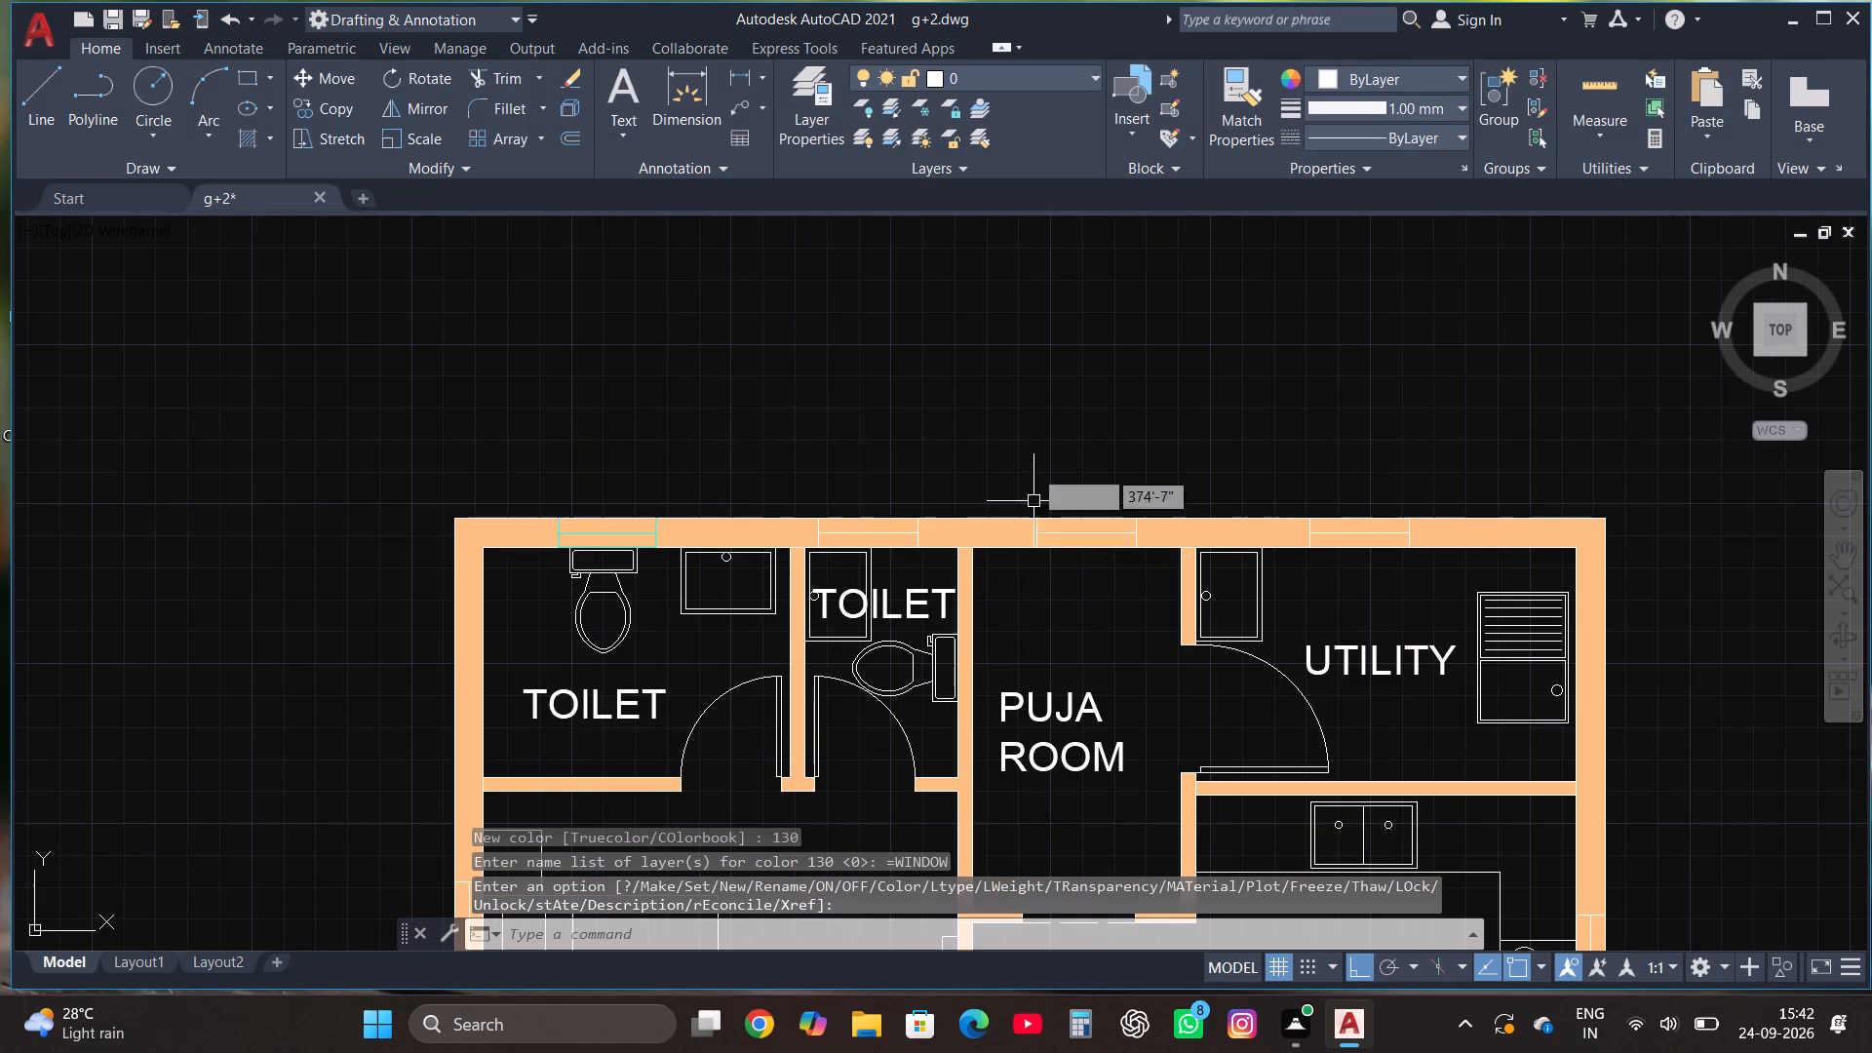
left_click(930, 78)
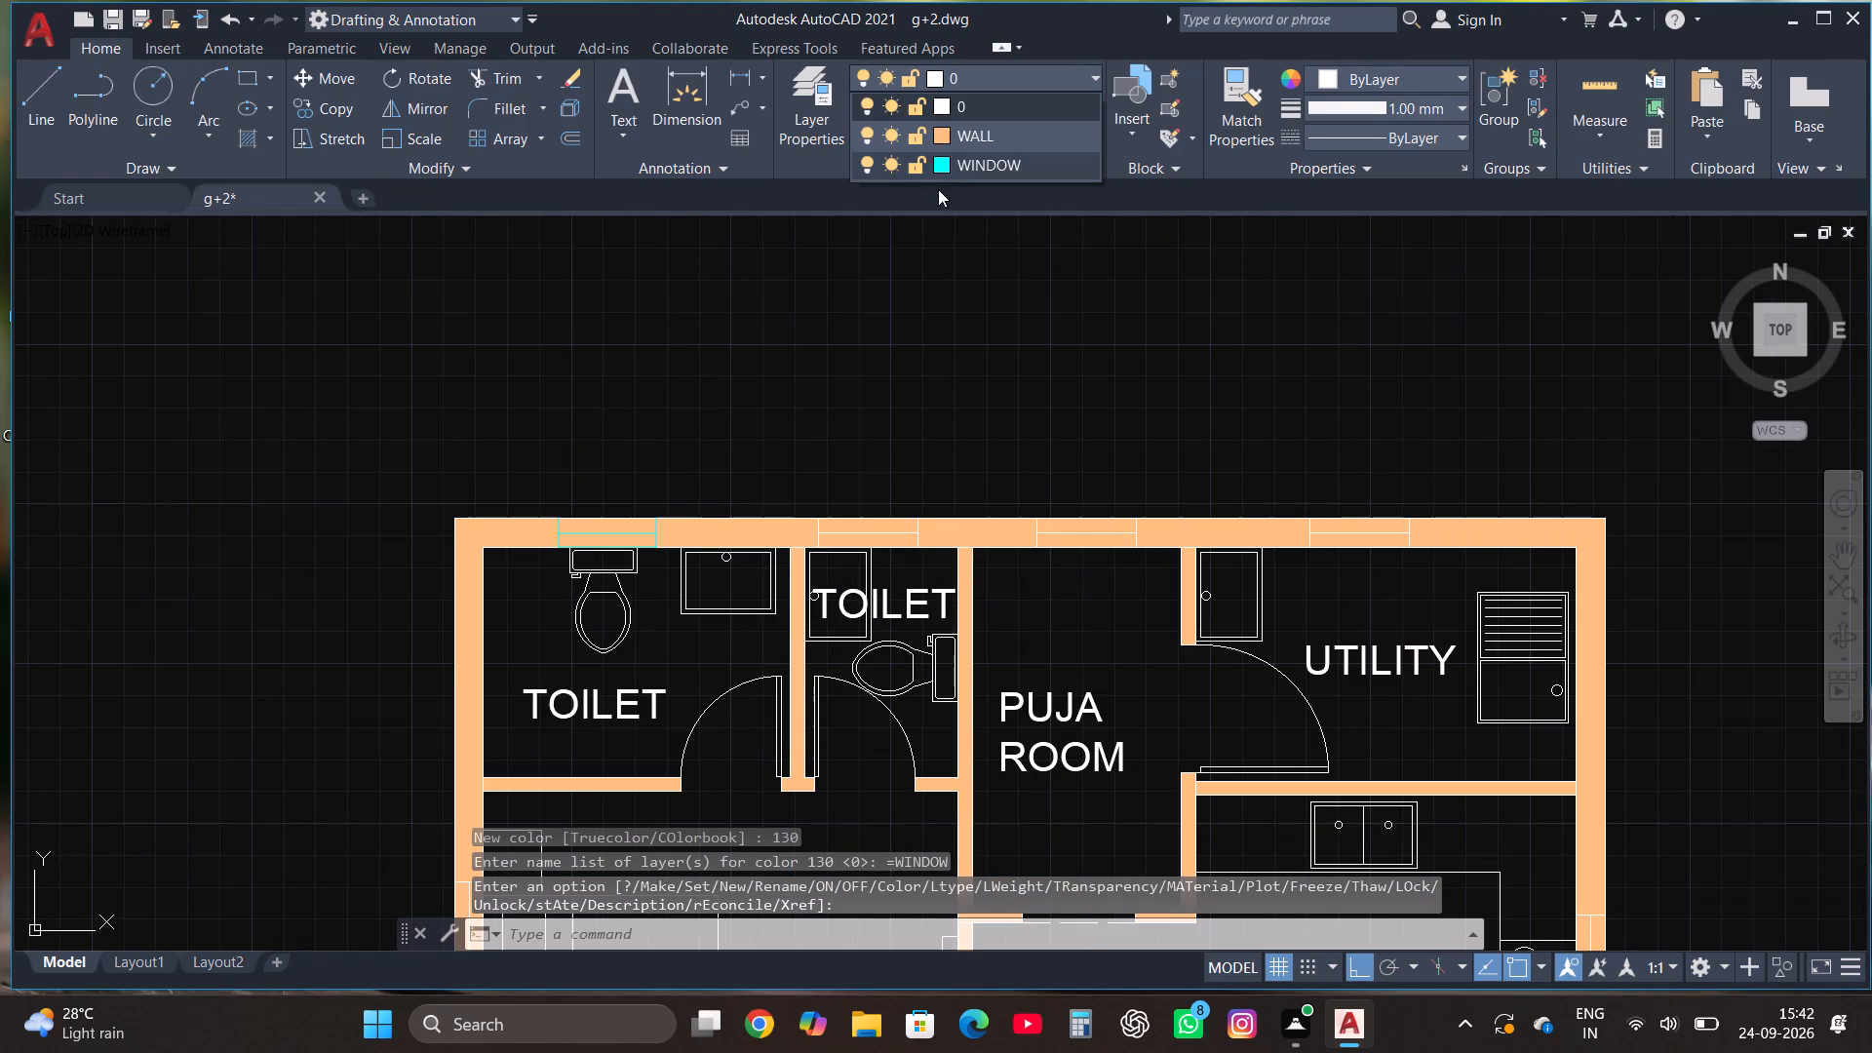
left_click(942, 160)
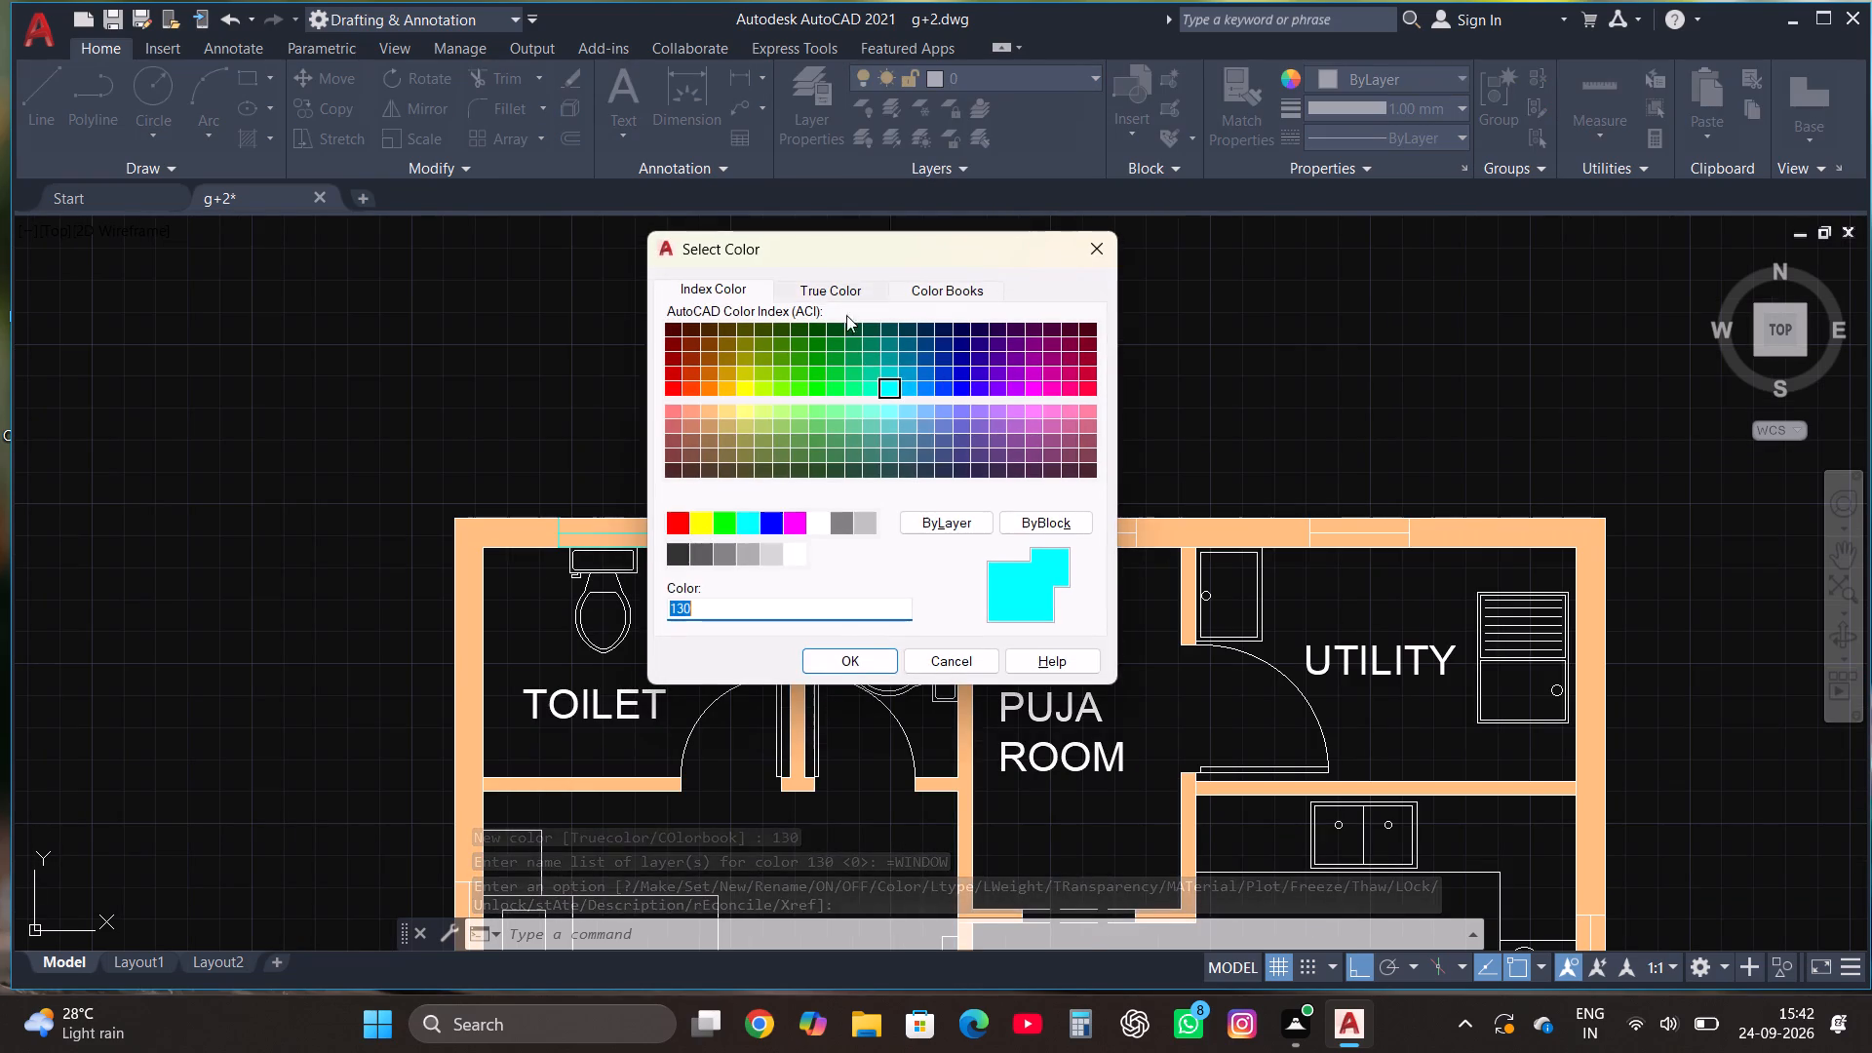
left_click(921, 388)
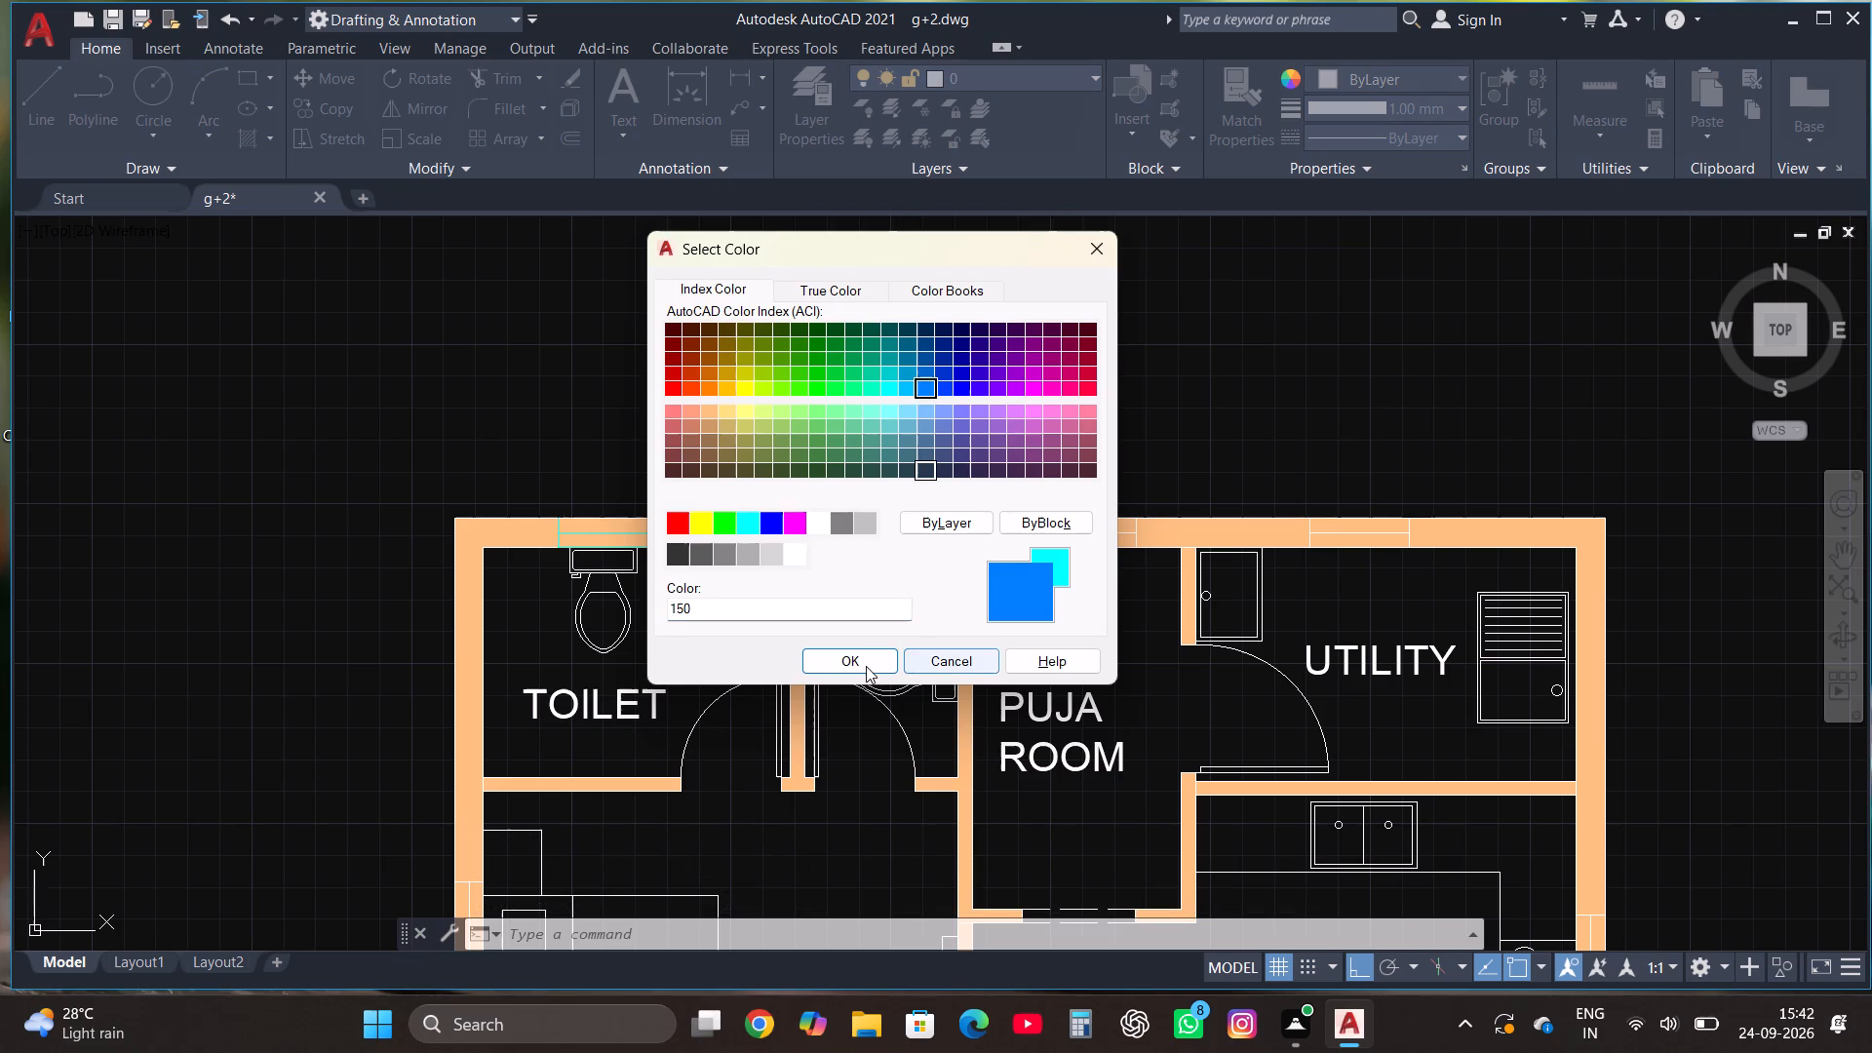
left_click(866, 666)
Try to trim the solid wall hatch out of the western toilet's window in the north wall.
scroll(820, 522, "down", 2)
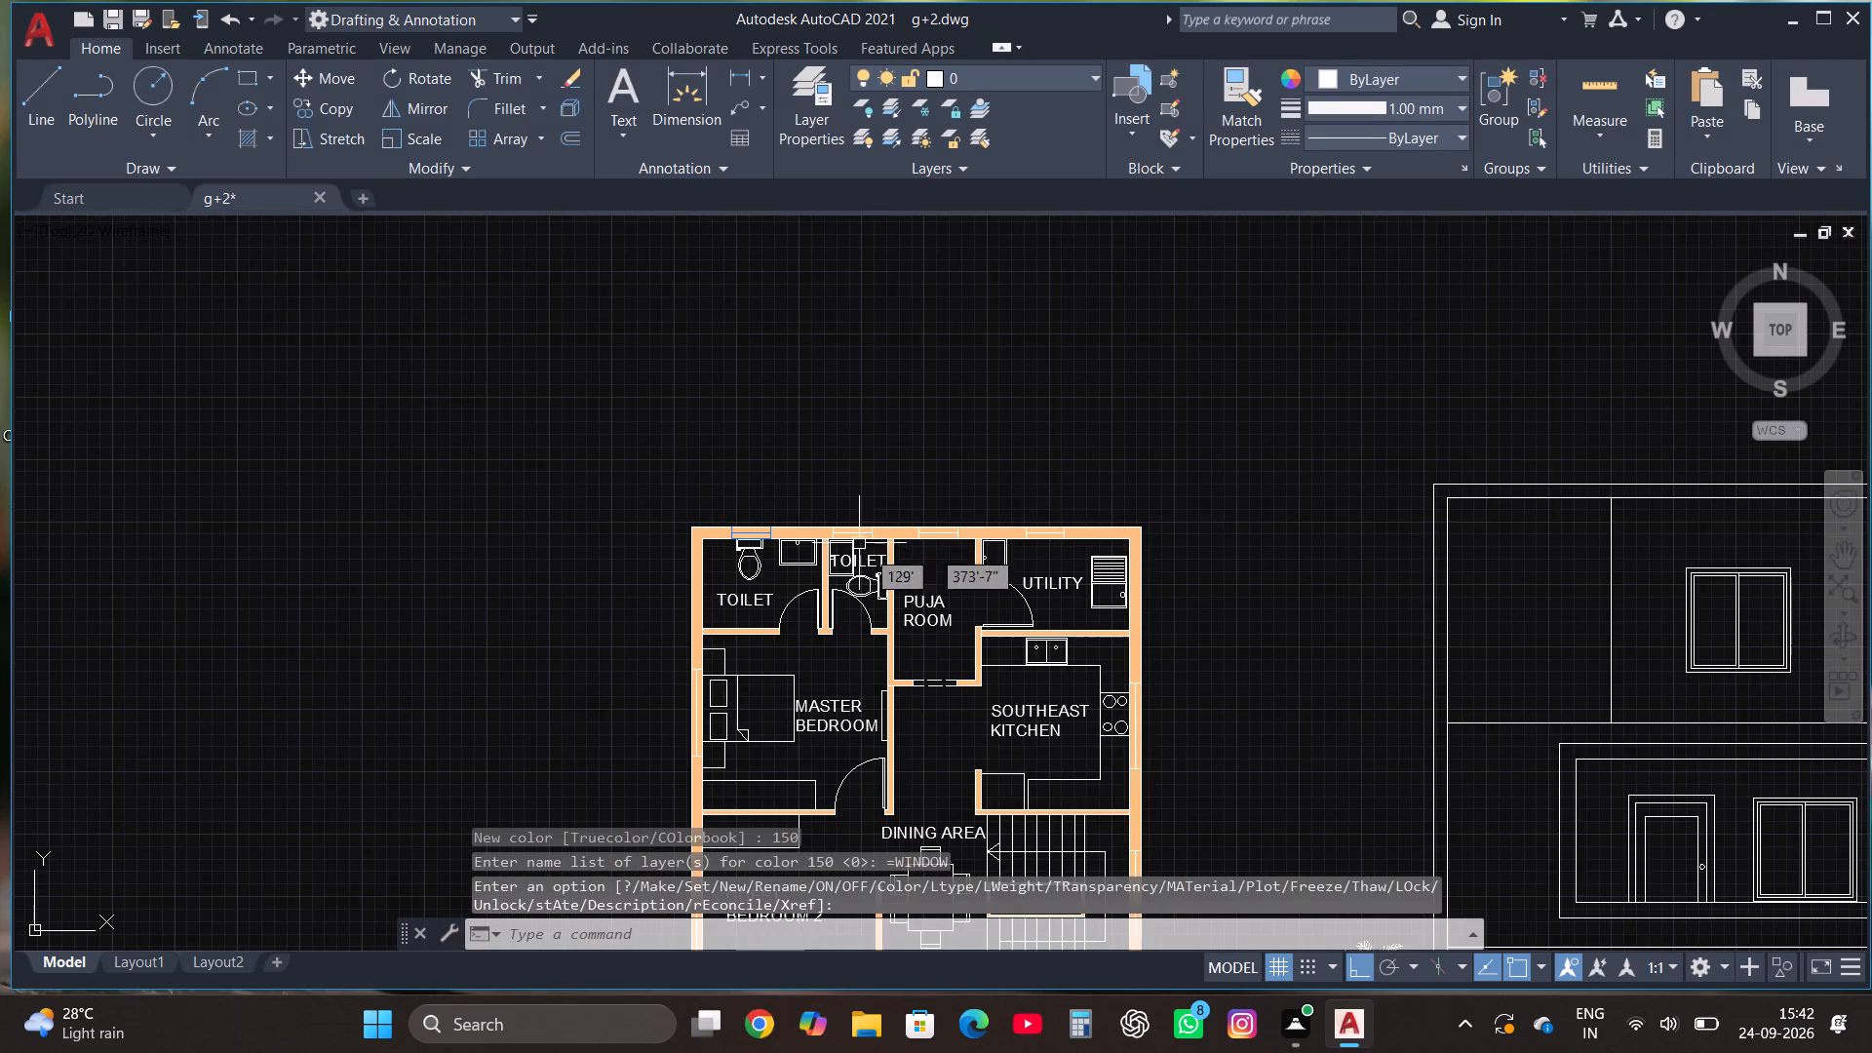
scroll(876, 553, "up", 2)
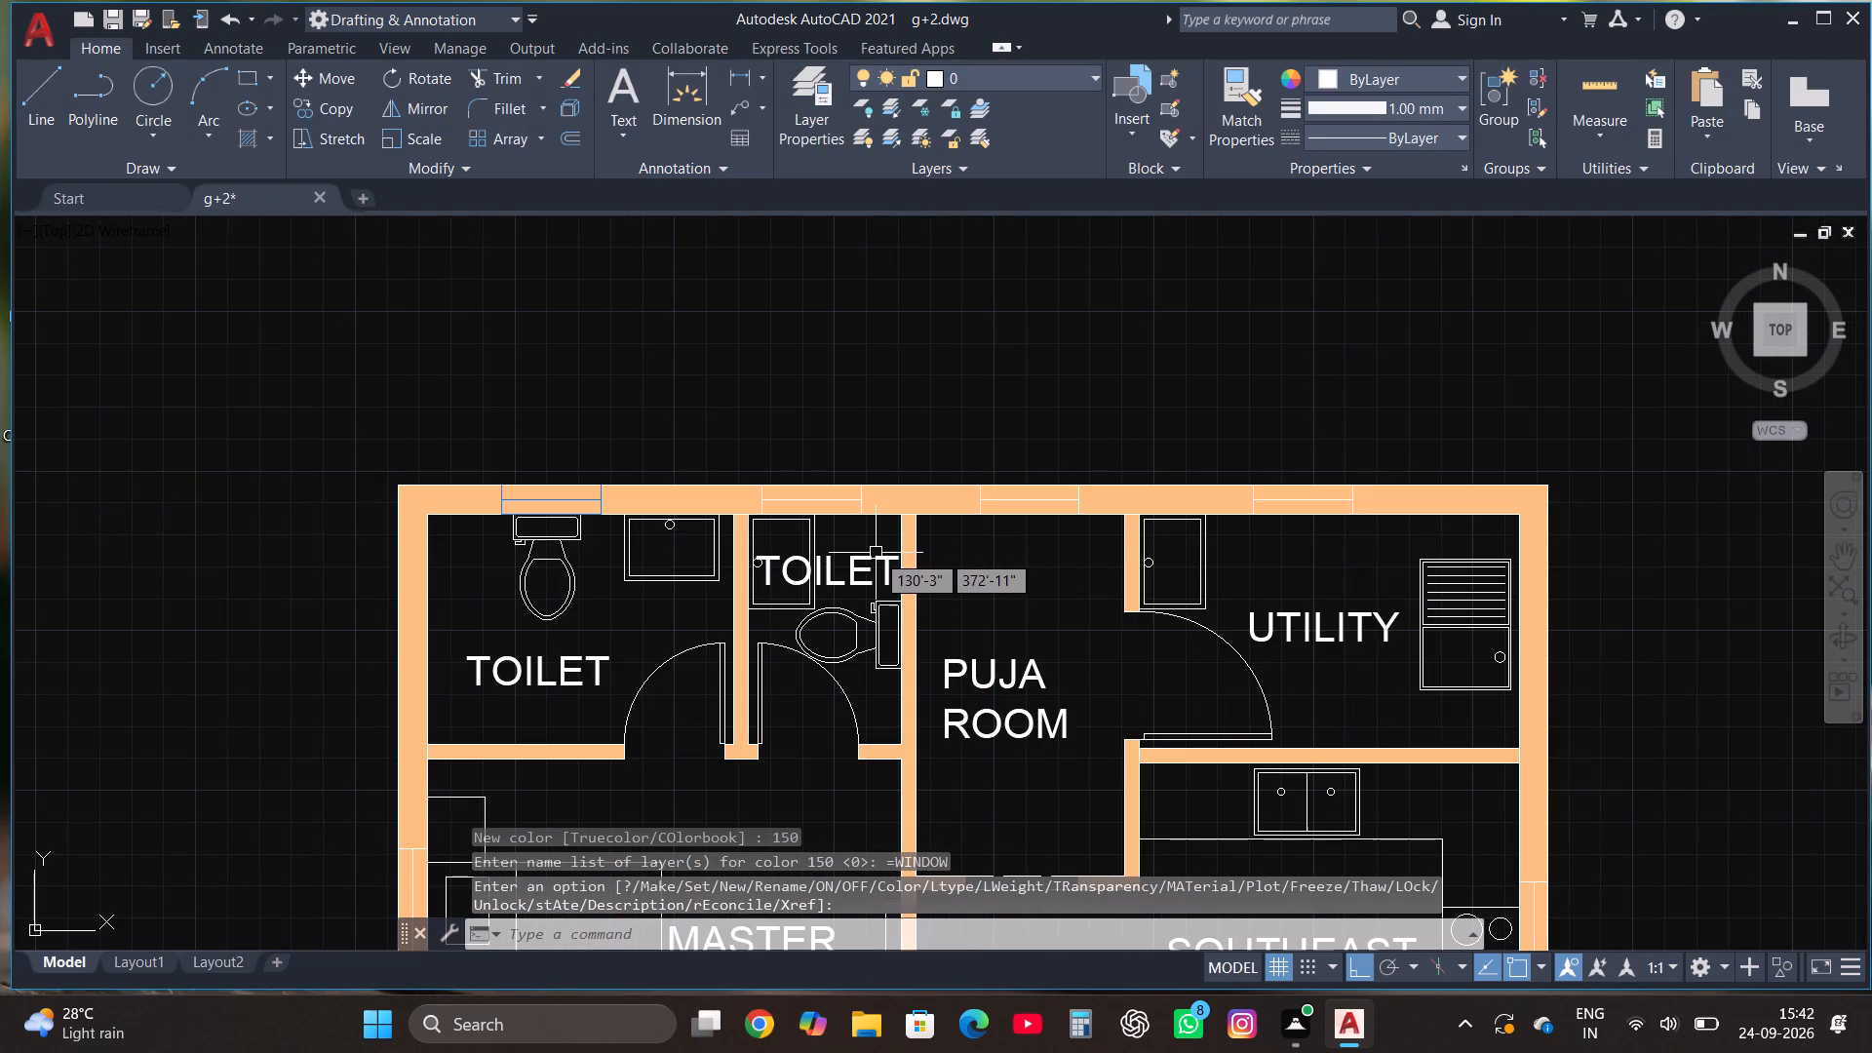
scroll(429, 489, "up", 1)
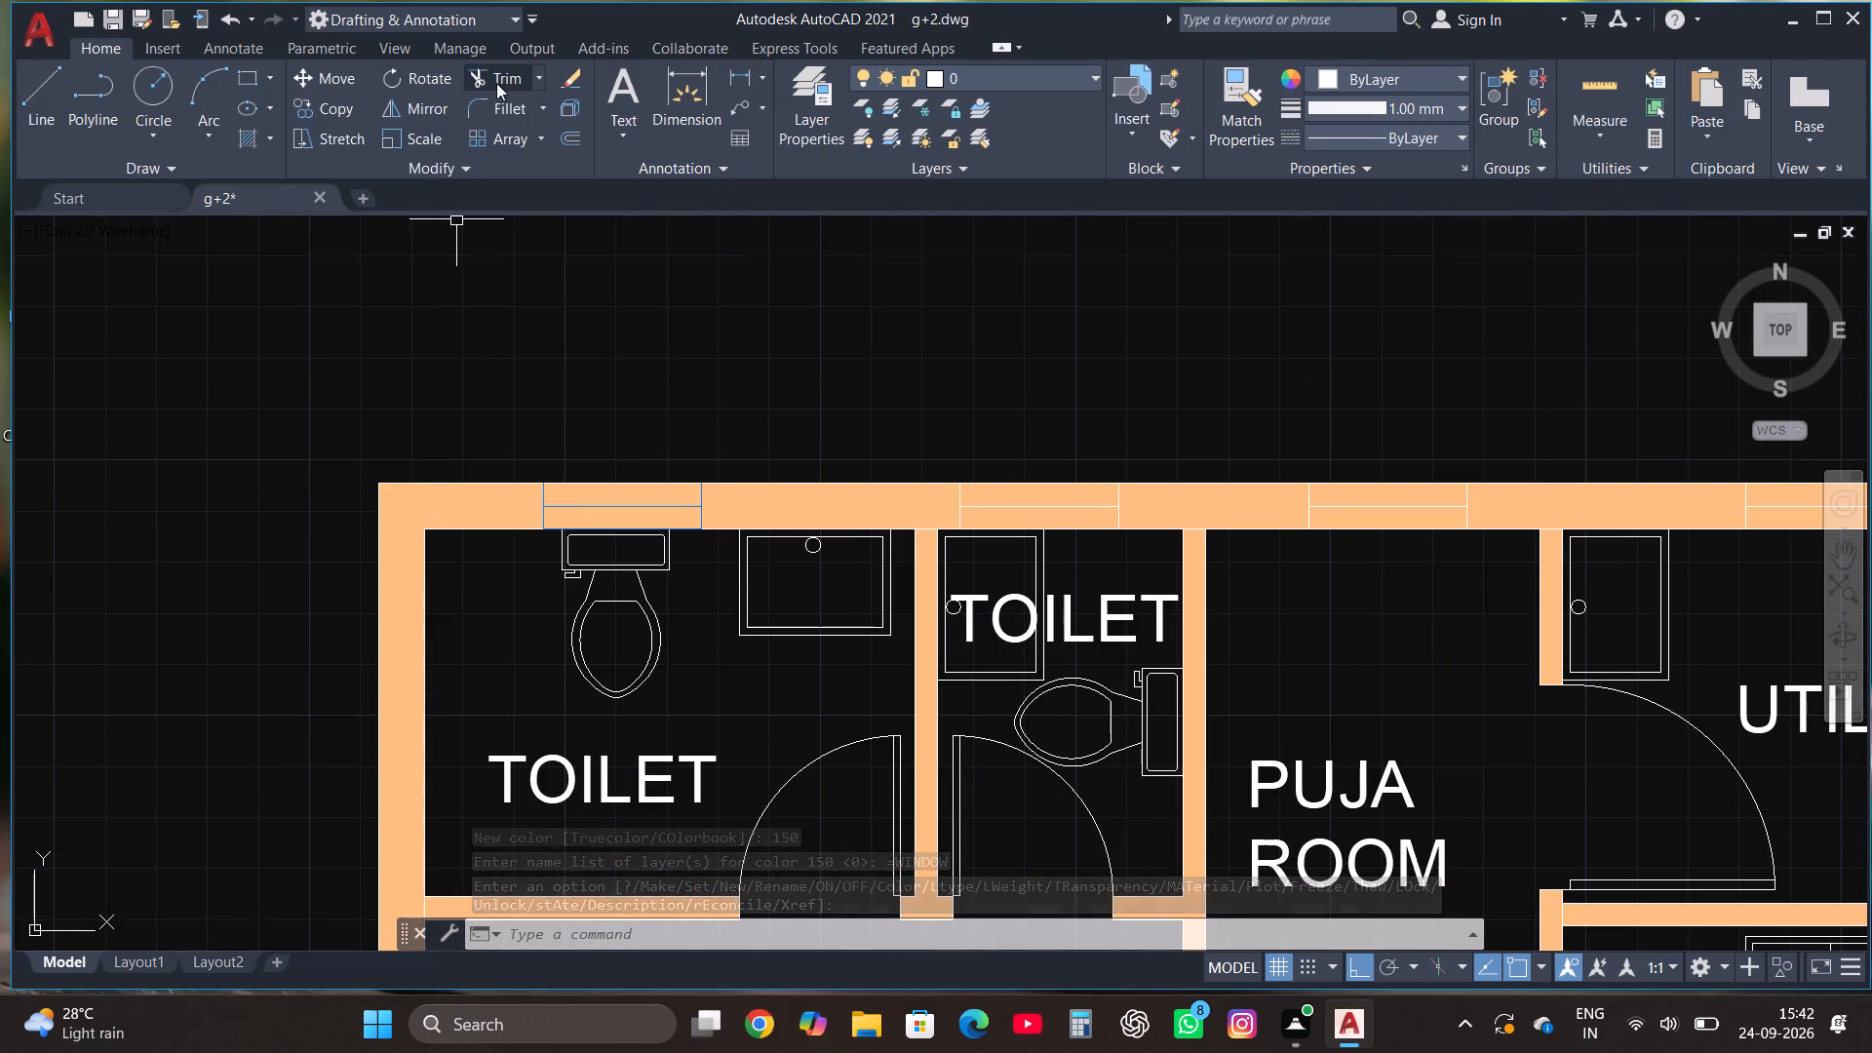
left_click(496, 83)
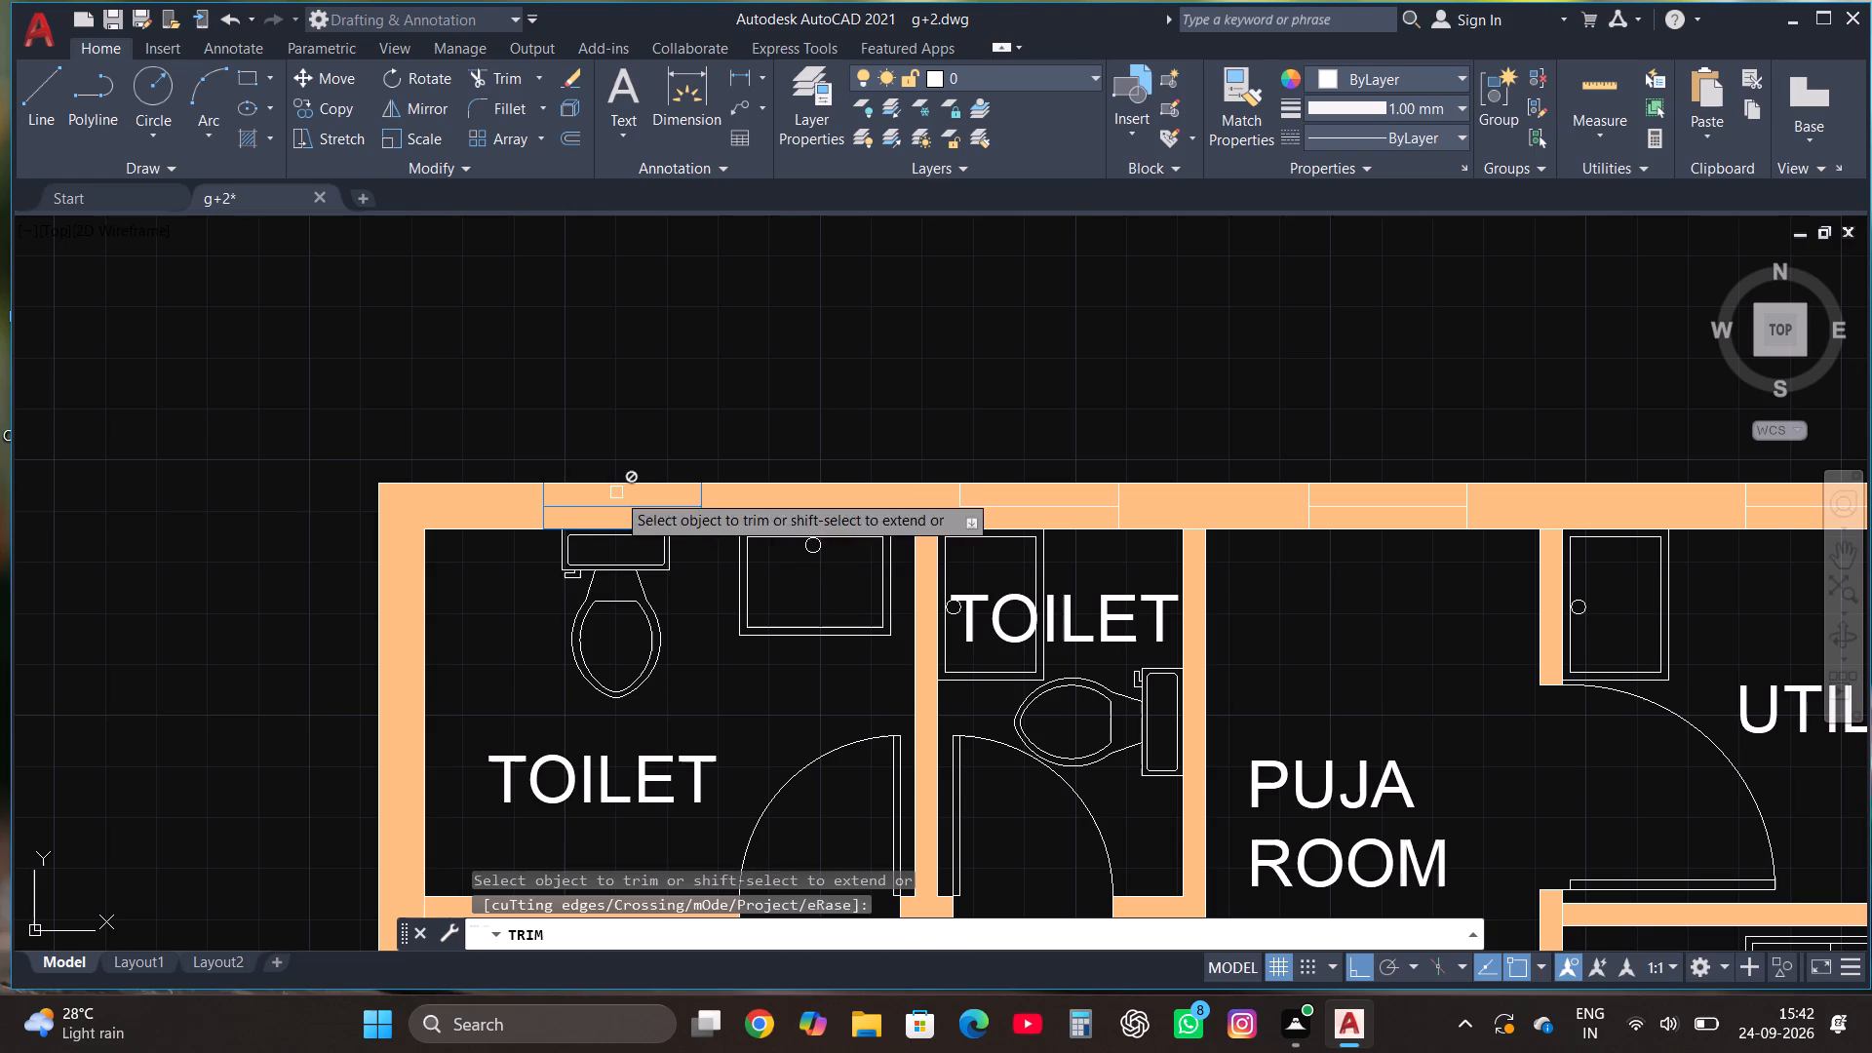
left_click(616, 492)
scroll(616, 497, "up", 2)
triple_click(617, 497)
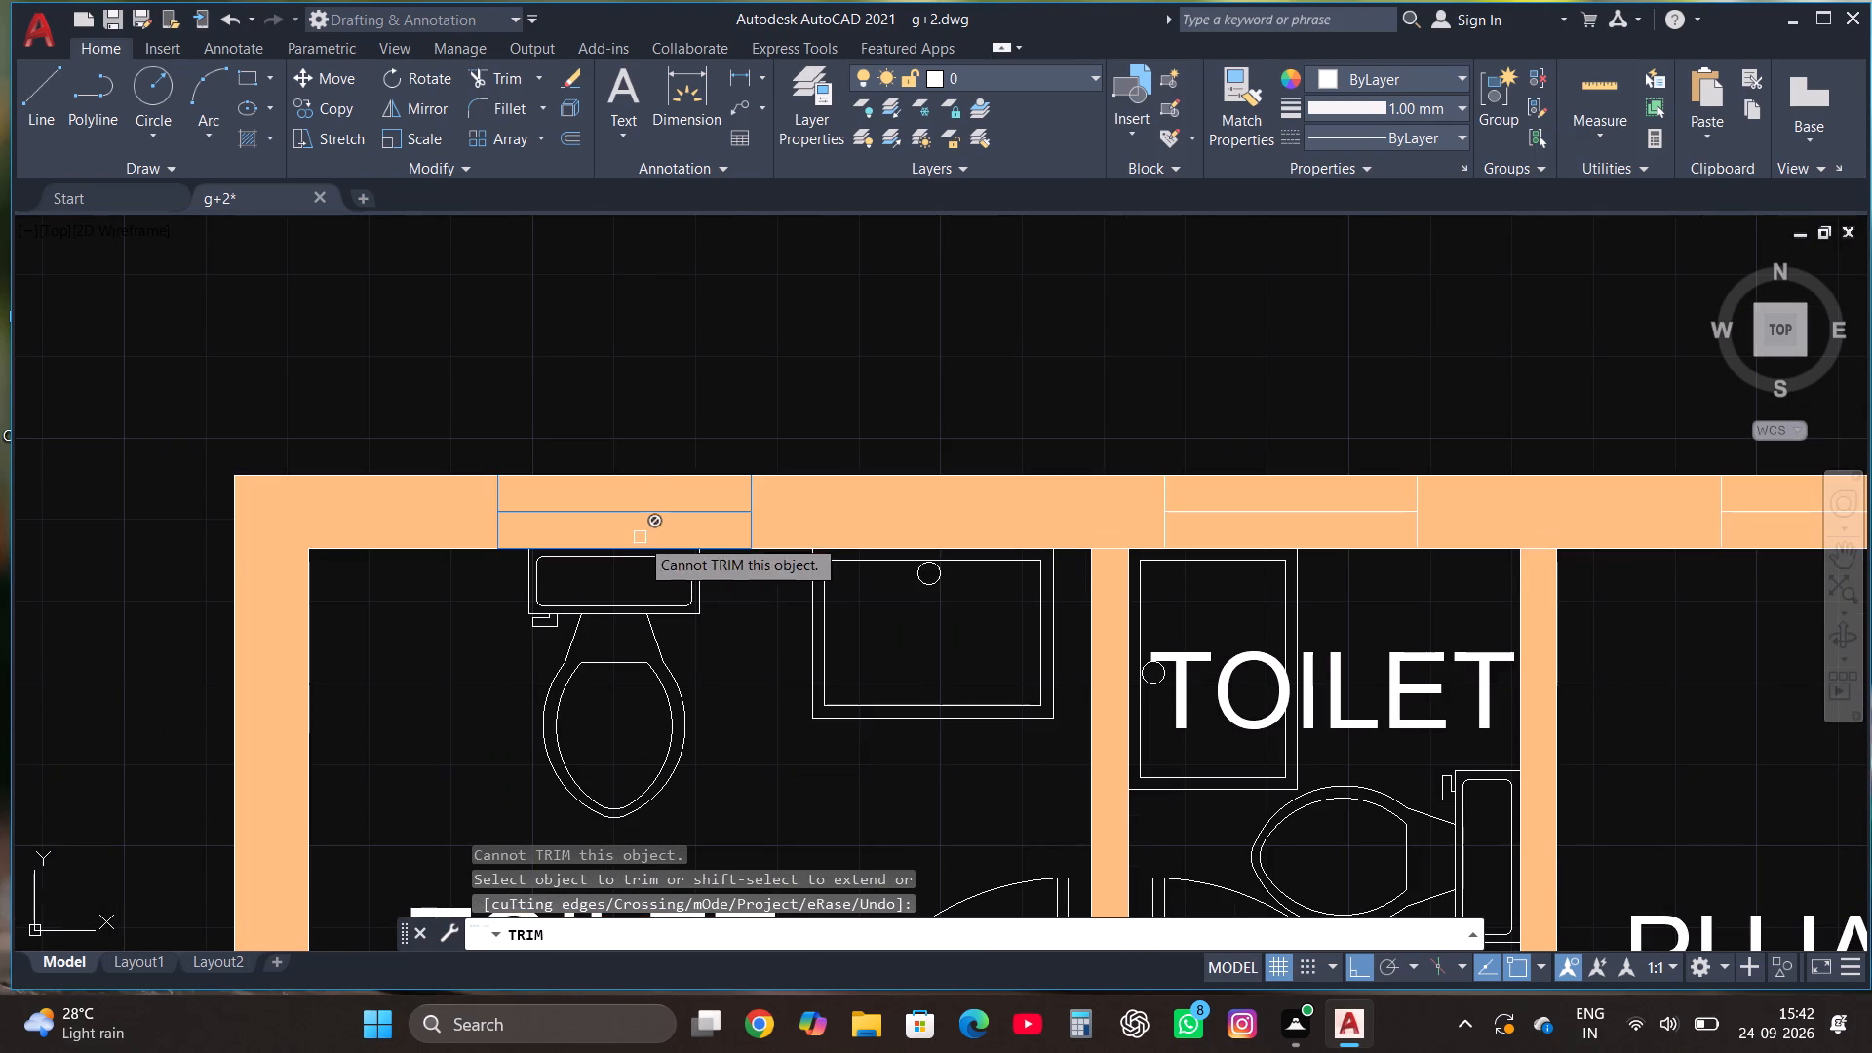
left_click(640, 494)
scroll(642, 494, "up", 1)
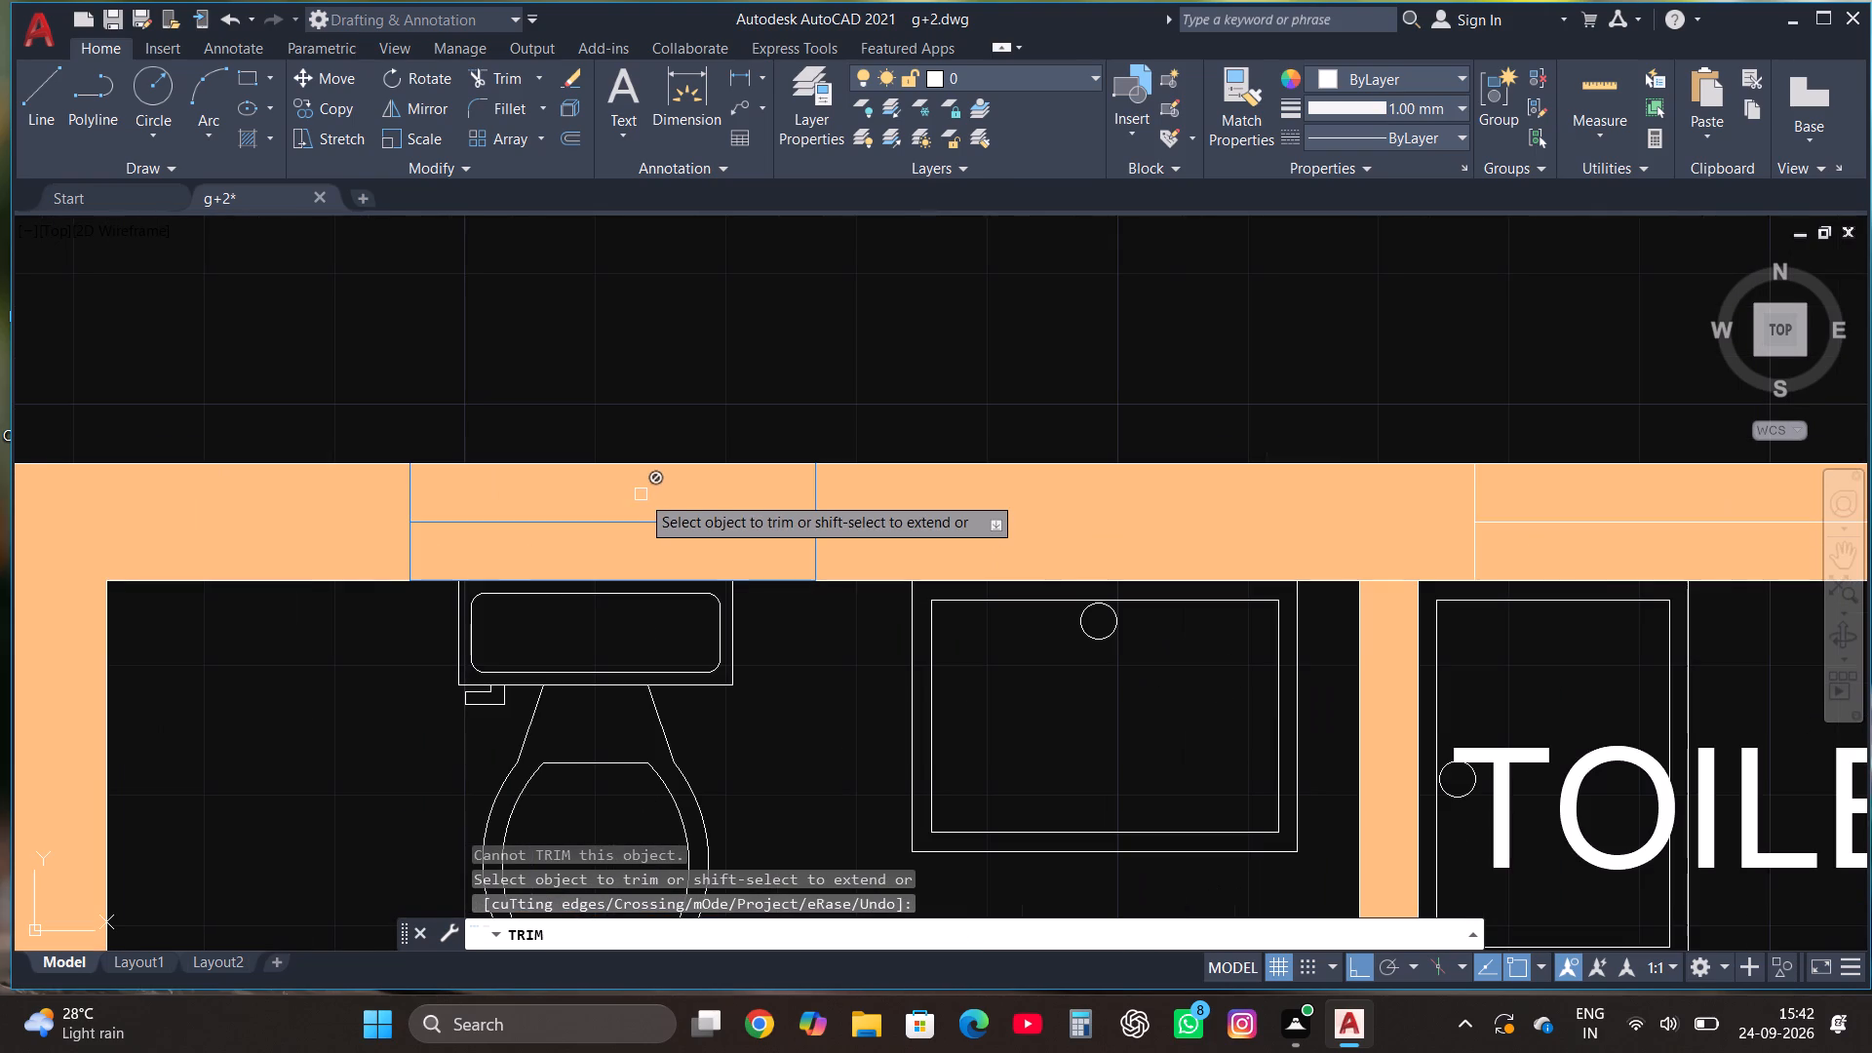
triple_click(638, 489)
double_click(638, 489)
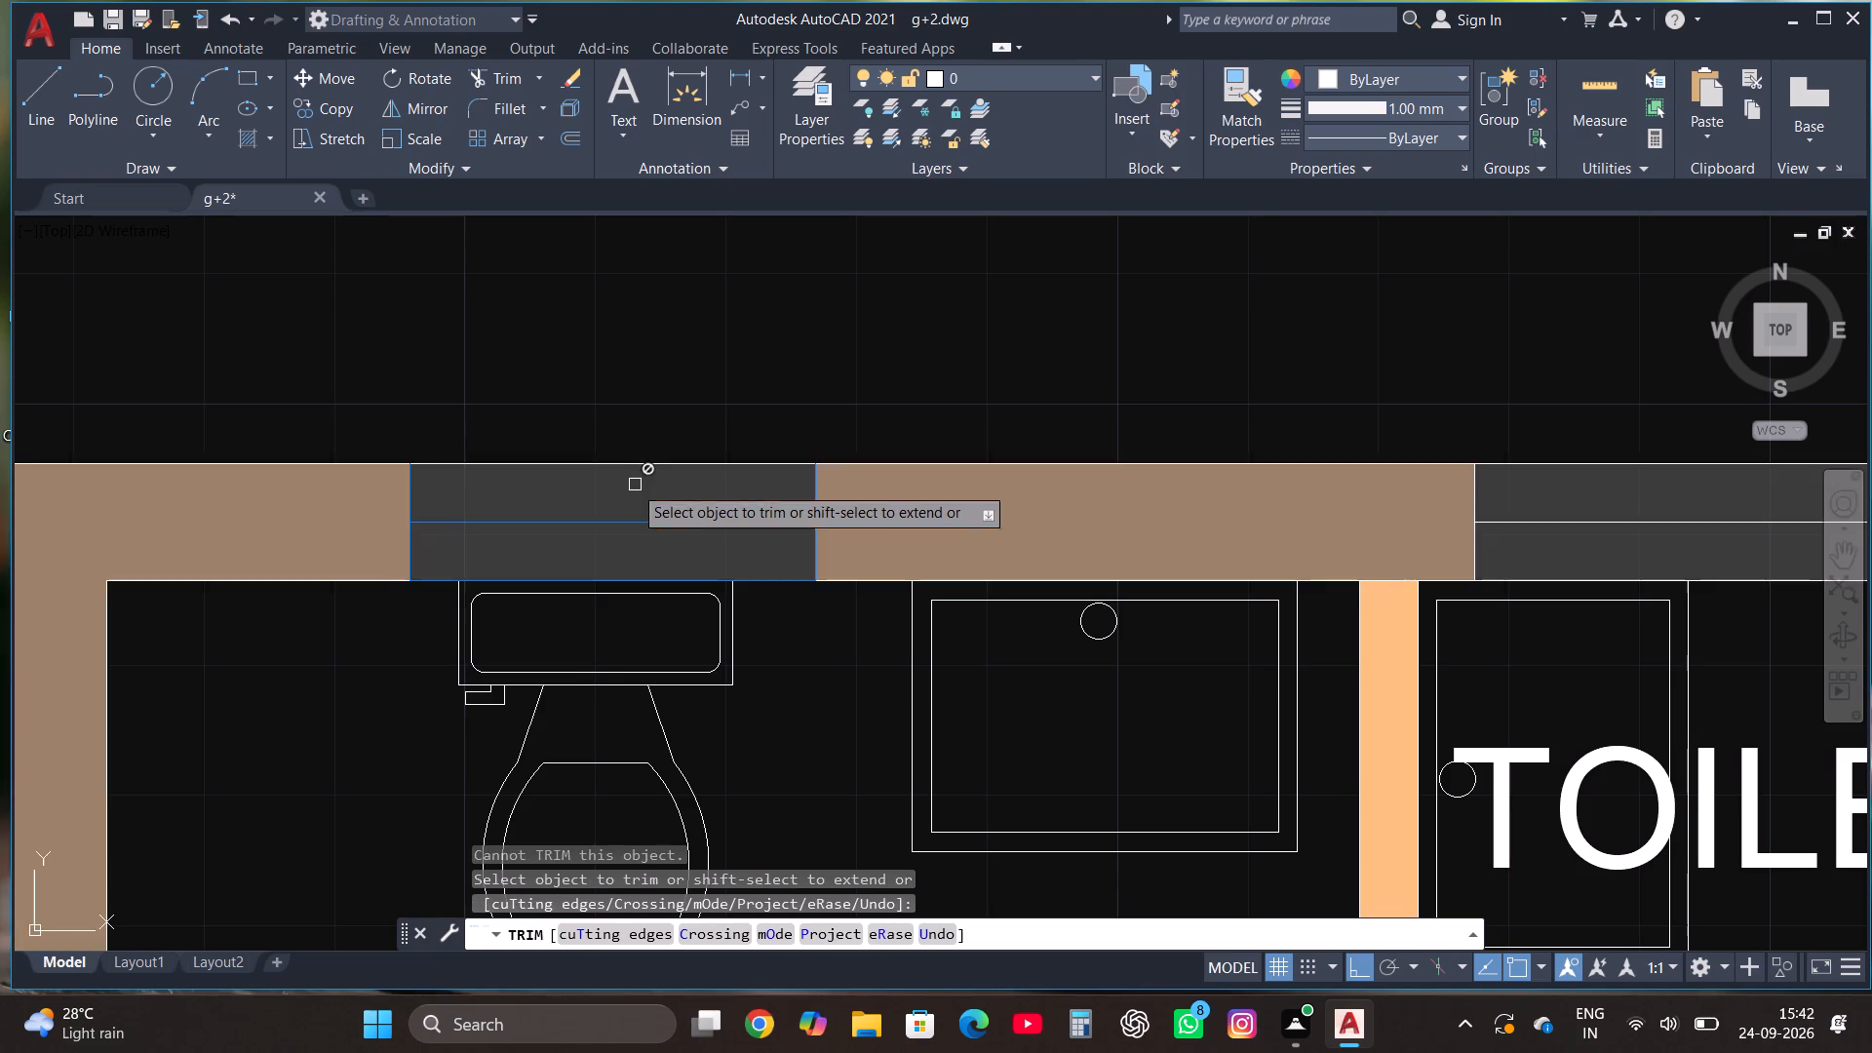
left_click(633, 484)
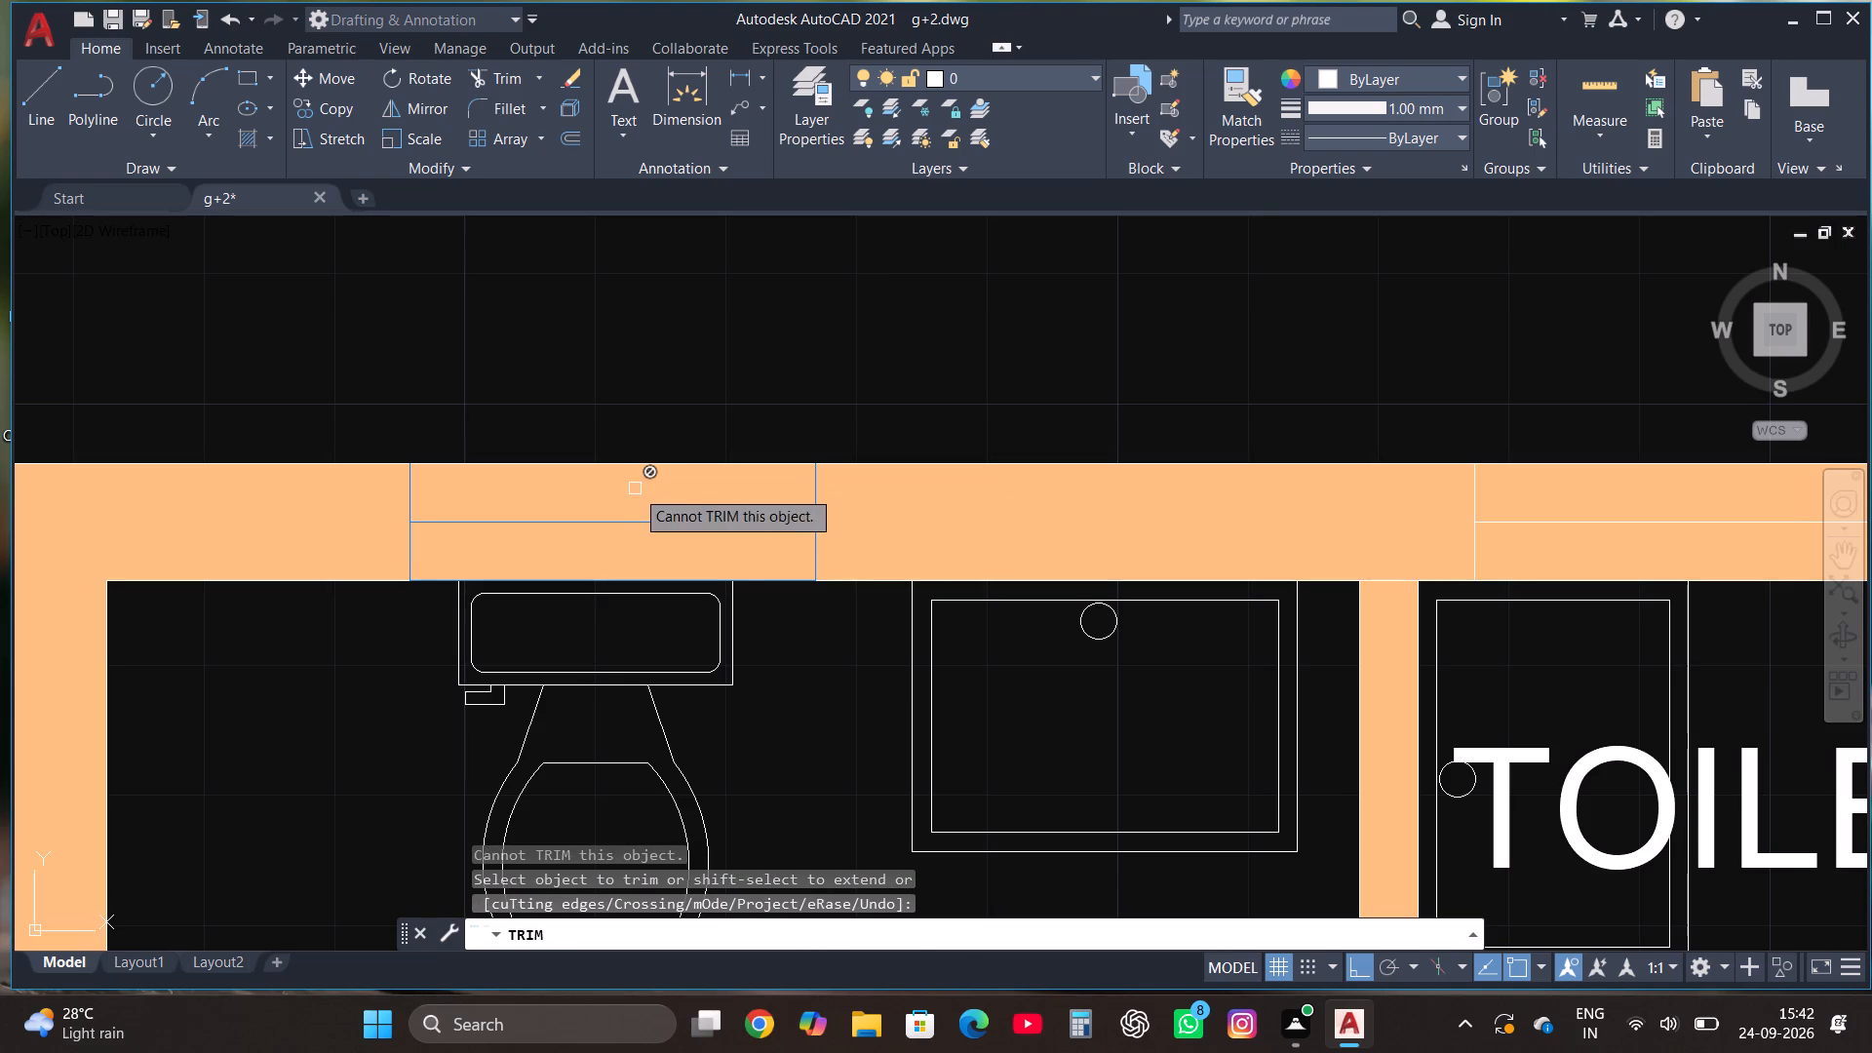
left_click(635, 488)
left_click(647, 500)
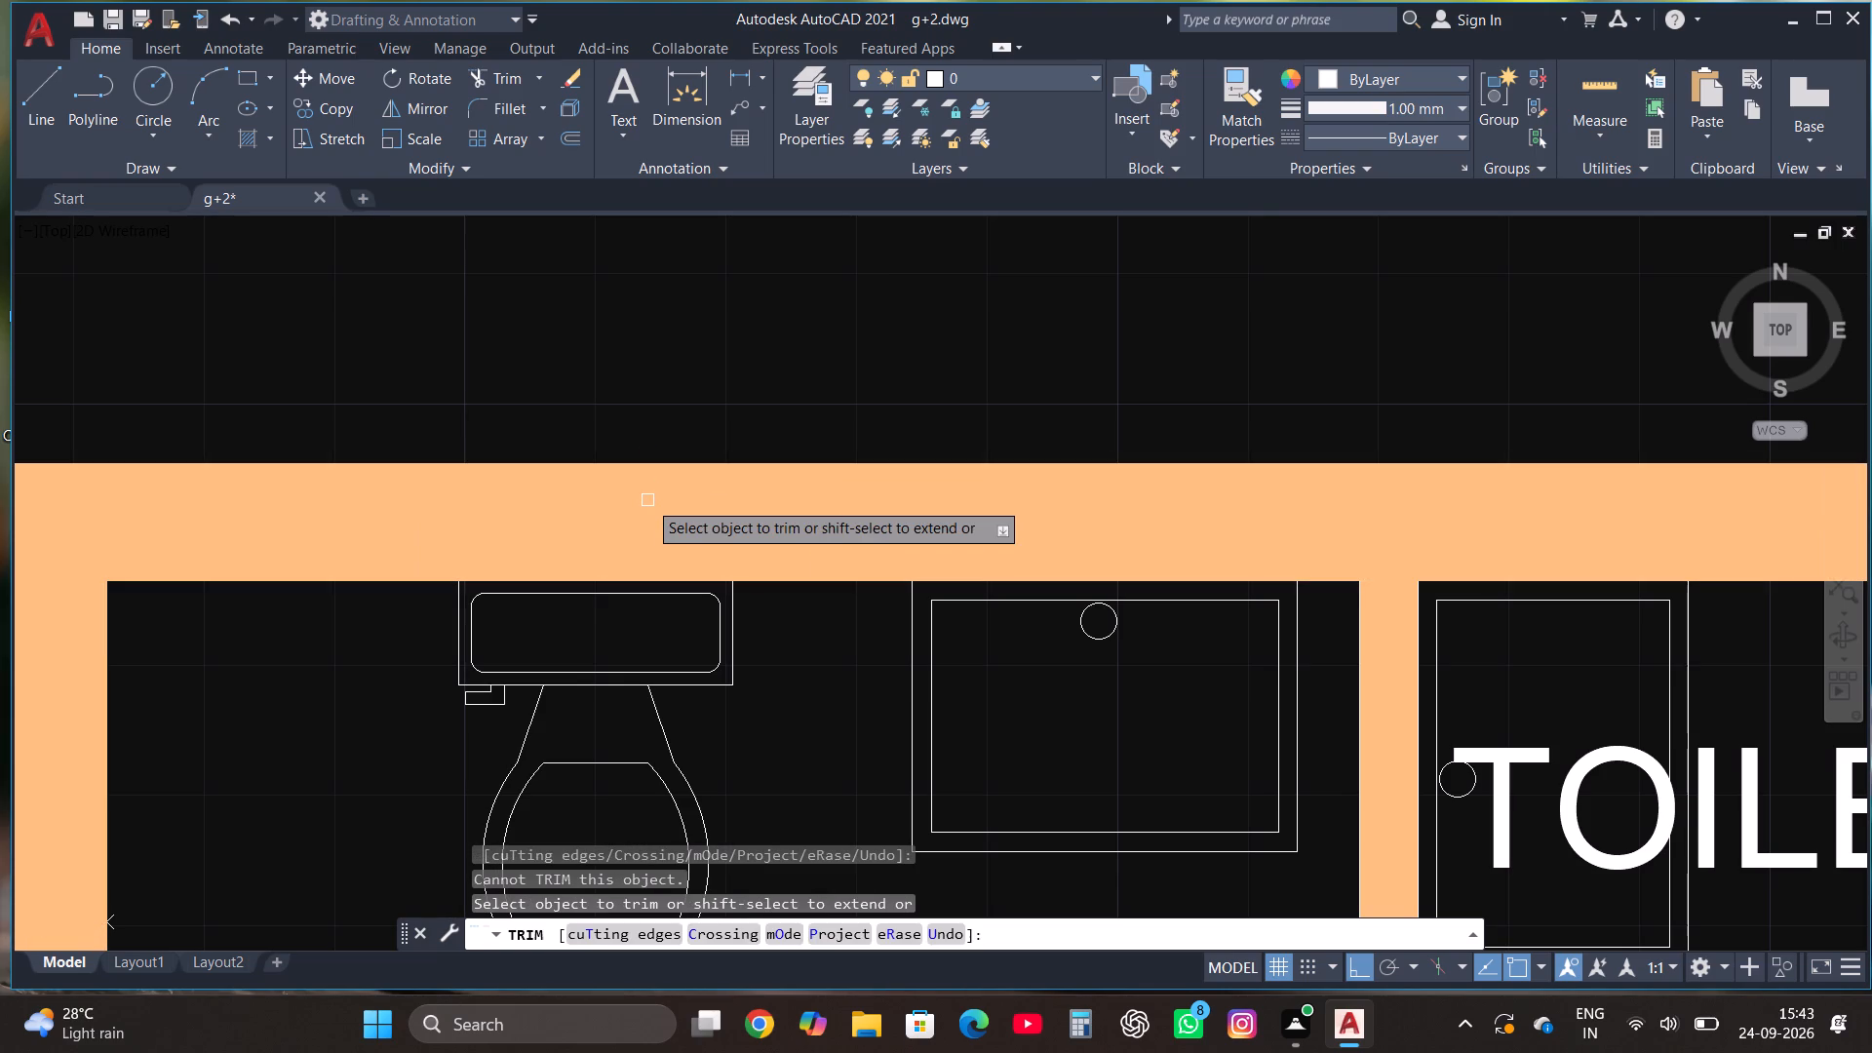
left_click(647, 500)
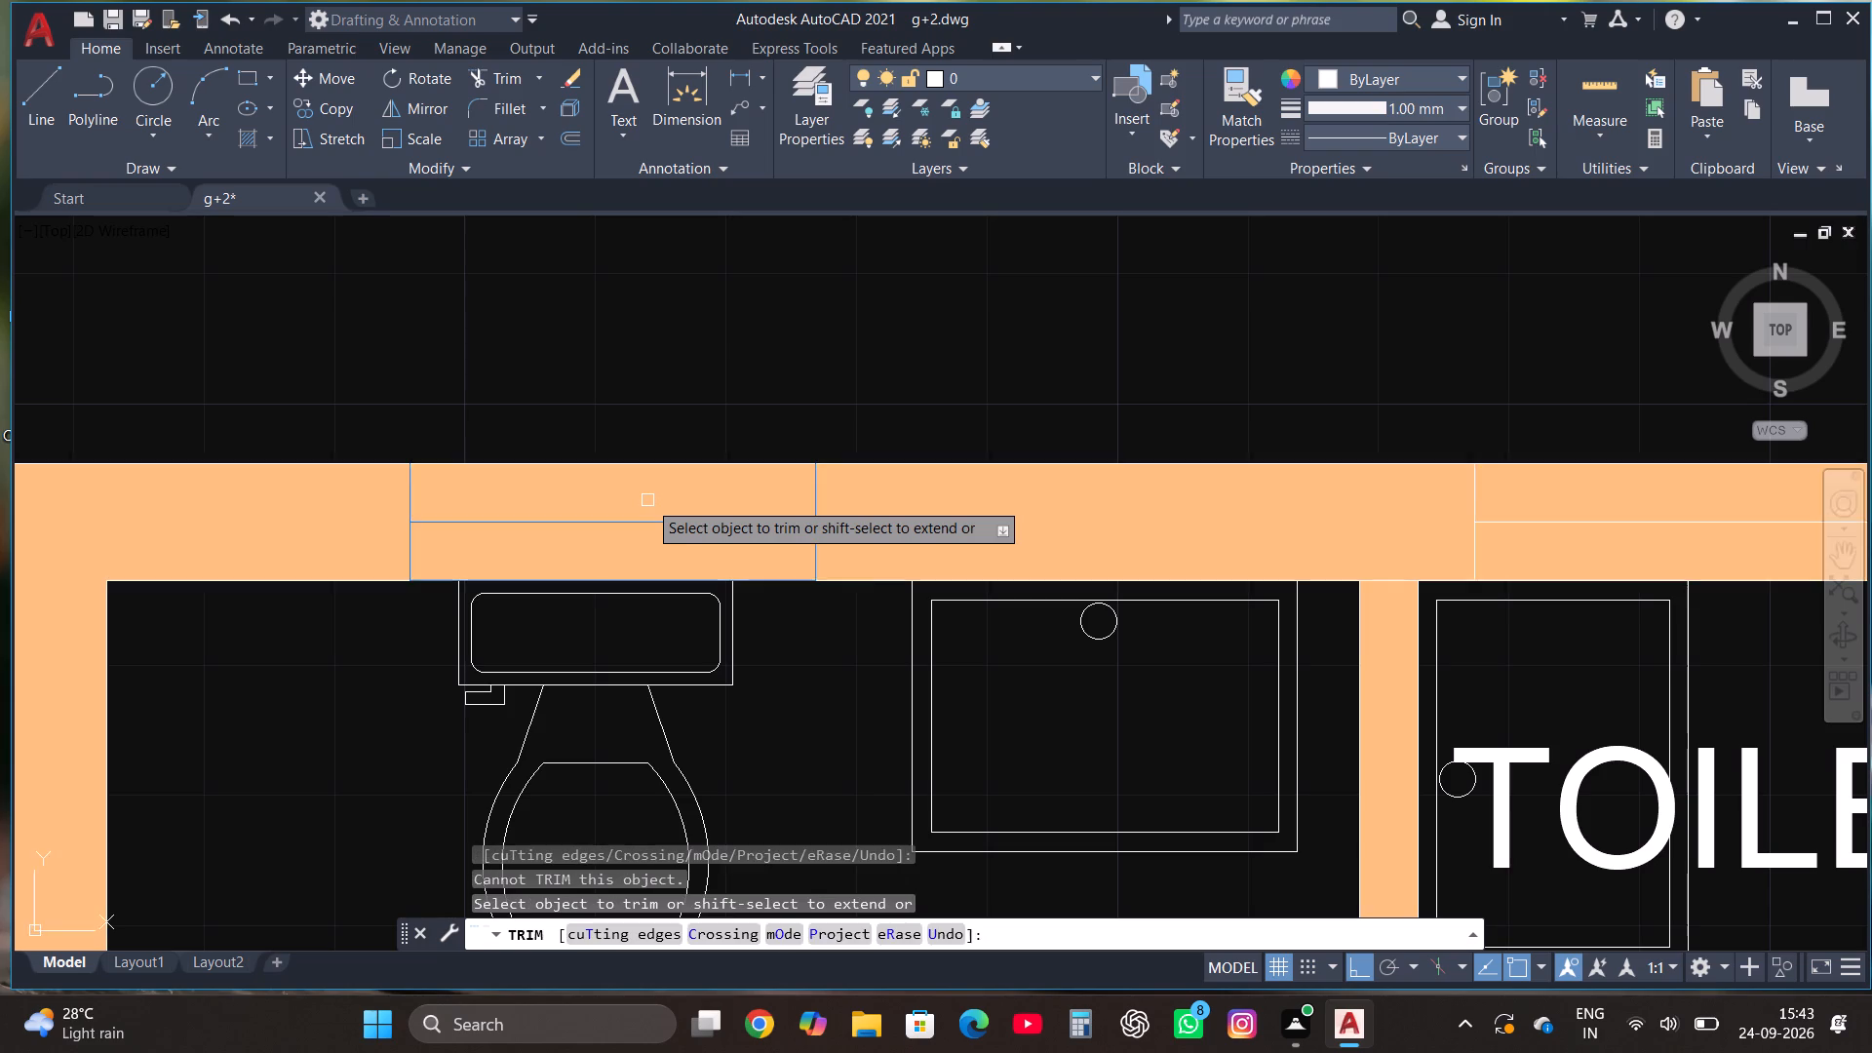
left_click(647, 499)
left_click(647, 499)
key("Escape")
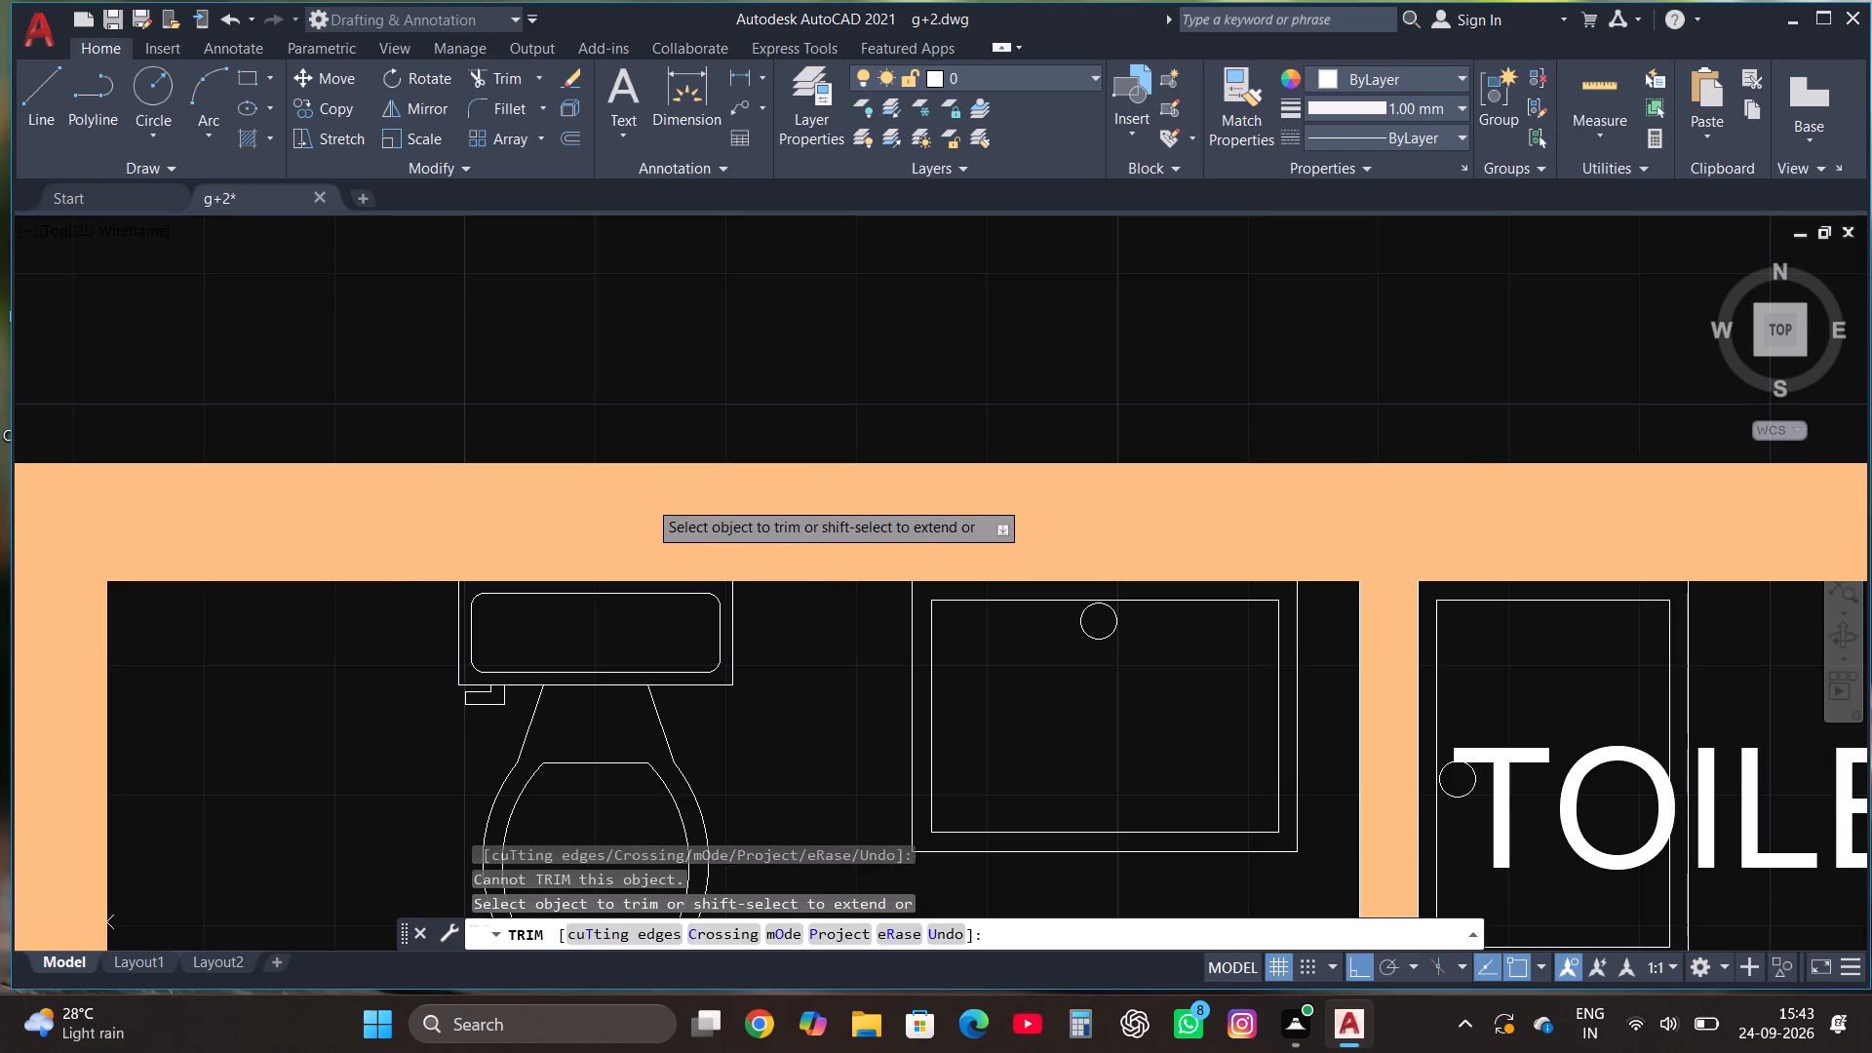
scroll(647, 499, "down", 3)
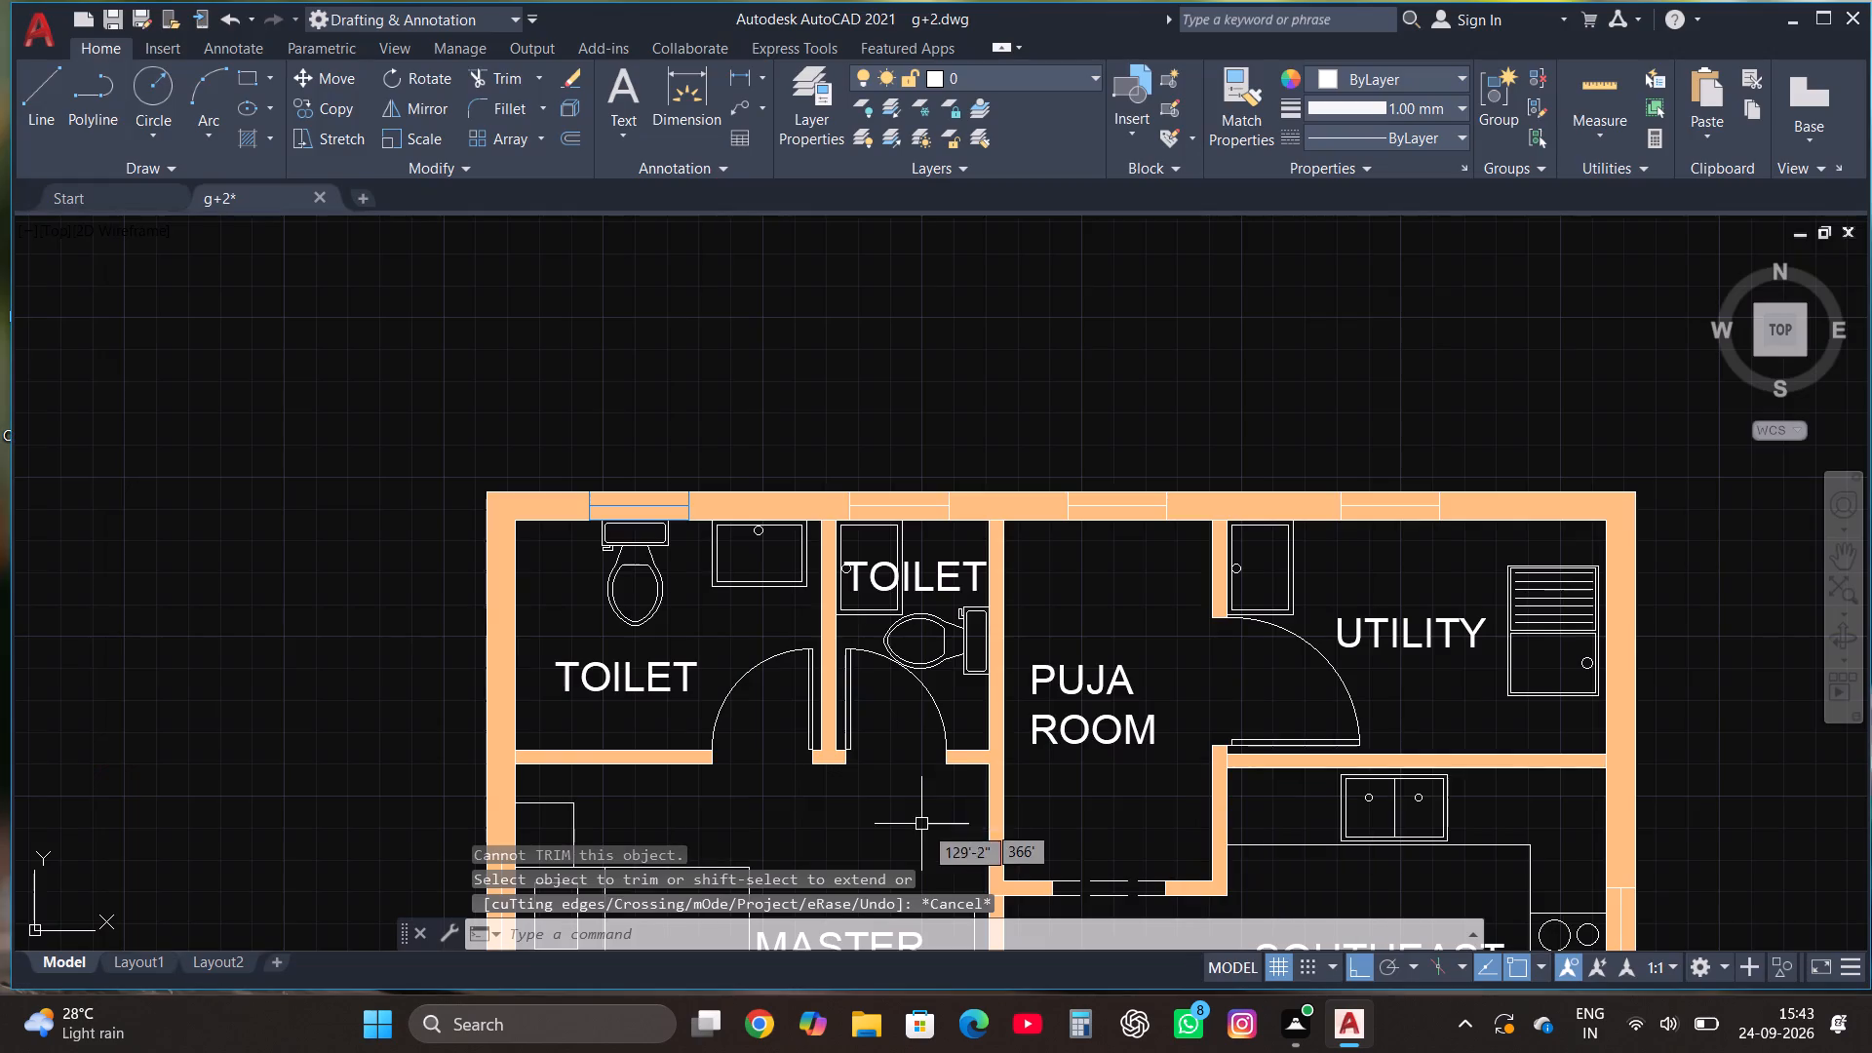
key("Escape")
Move the eastern toilet's window rectangle and centre line in the north wall to the WINDOW layer.
scroll(781, 613, "down", 1)
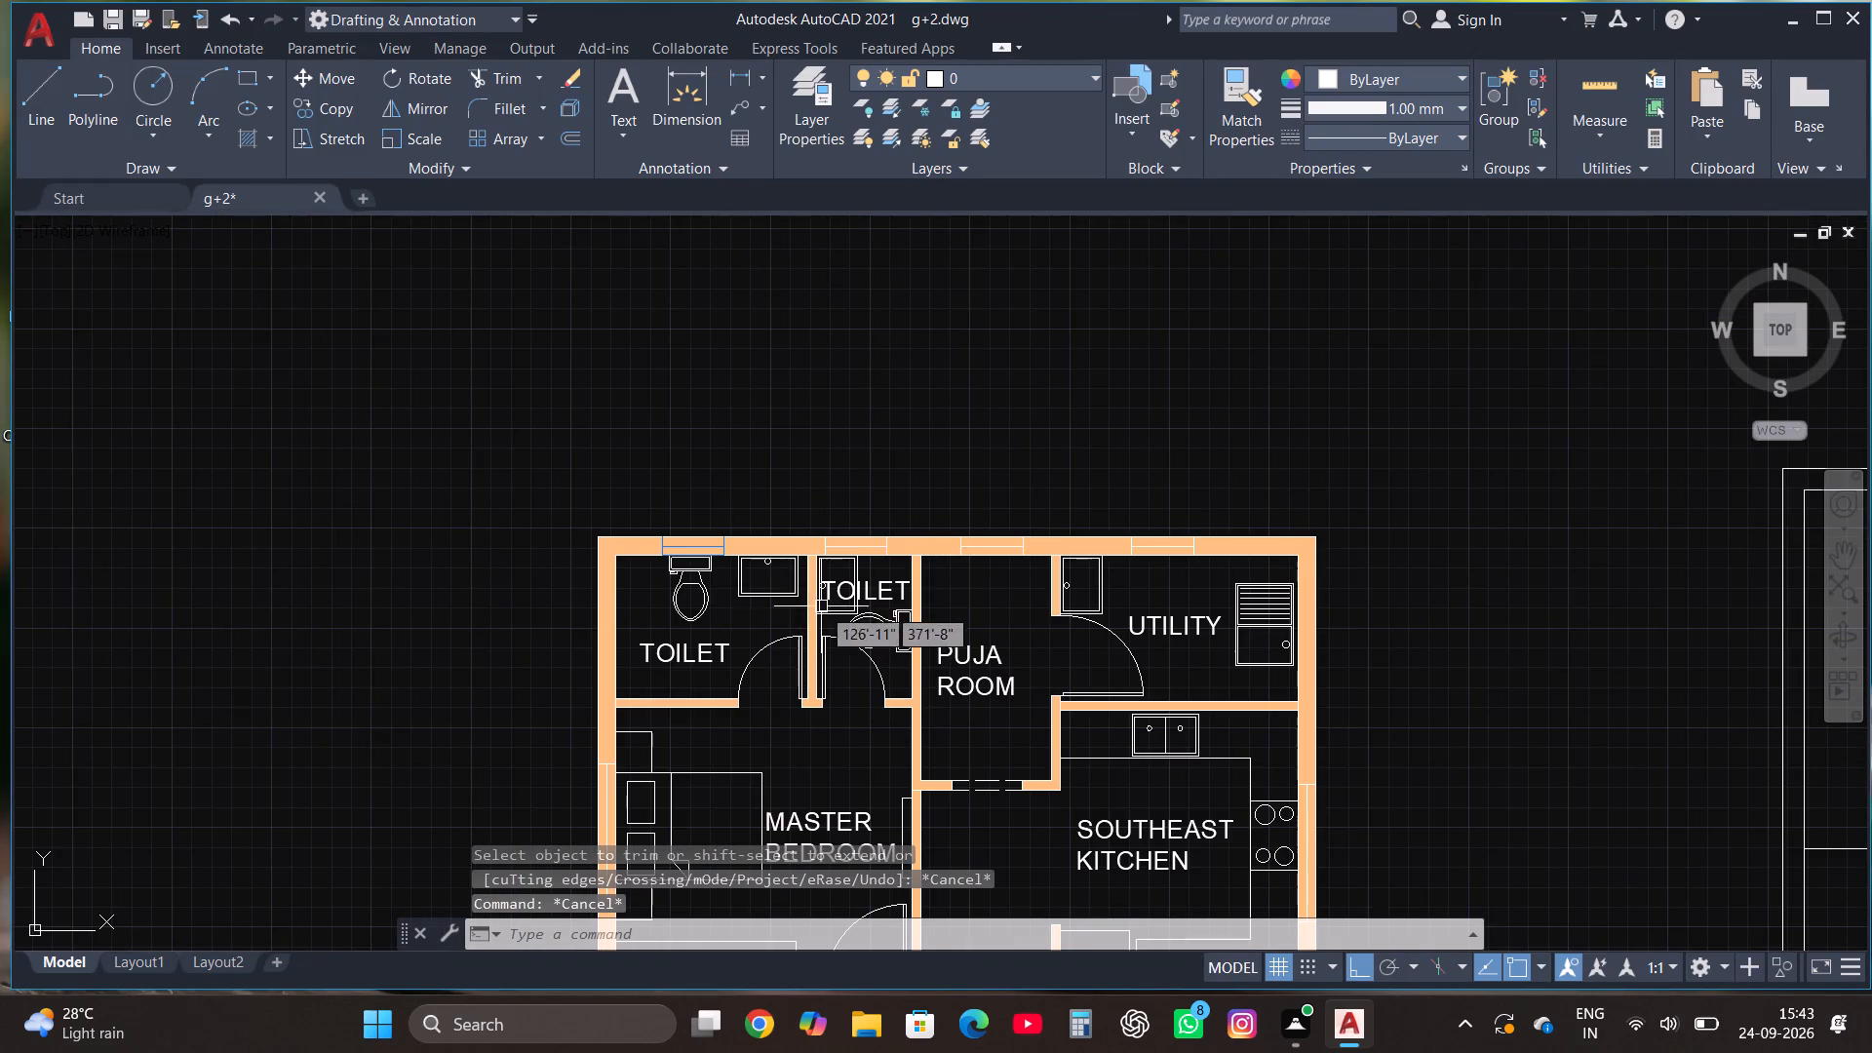
scroll(844, 553, "up", 2)
left_click(929, 565)
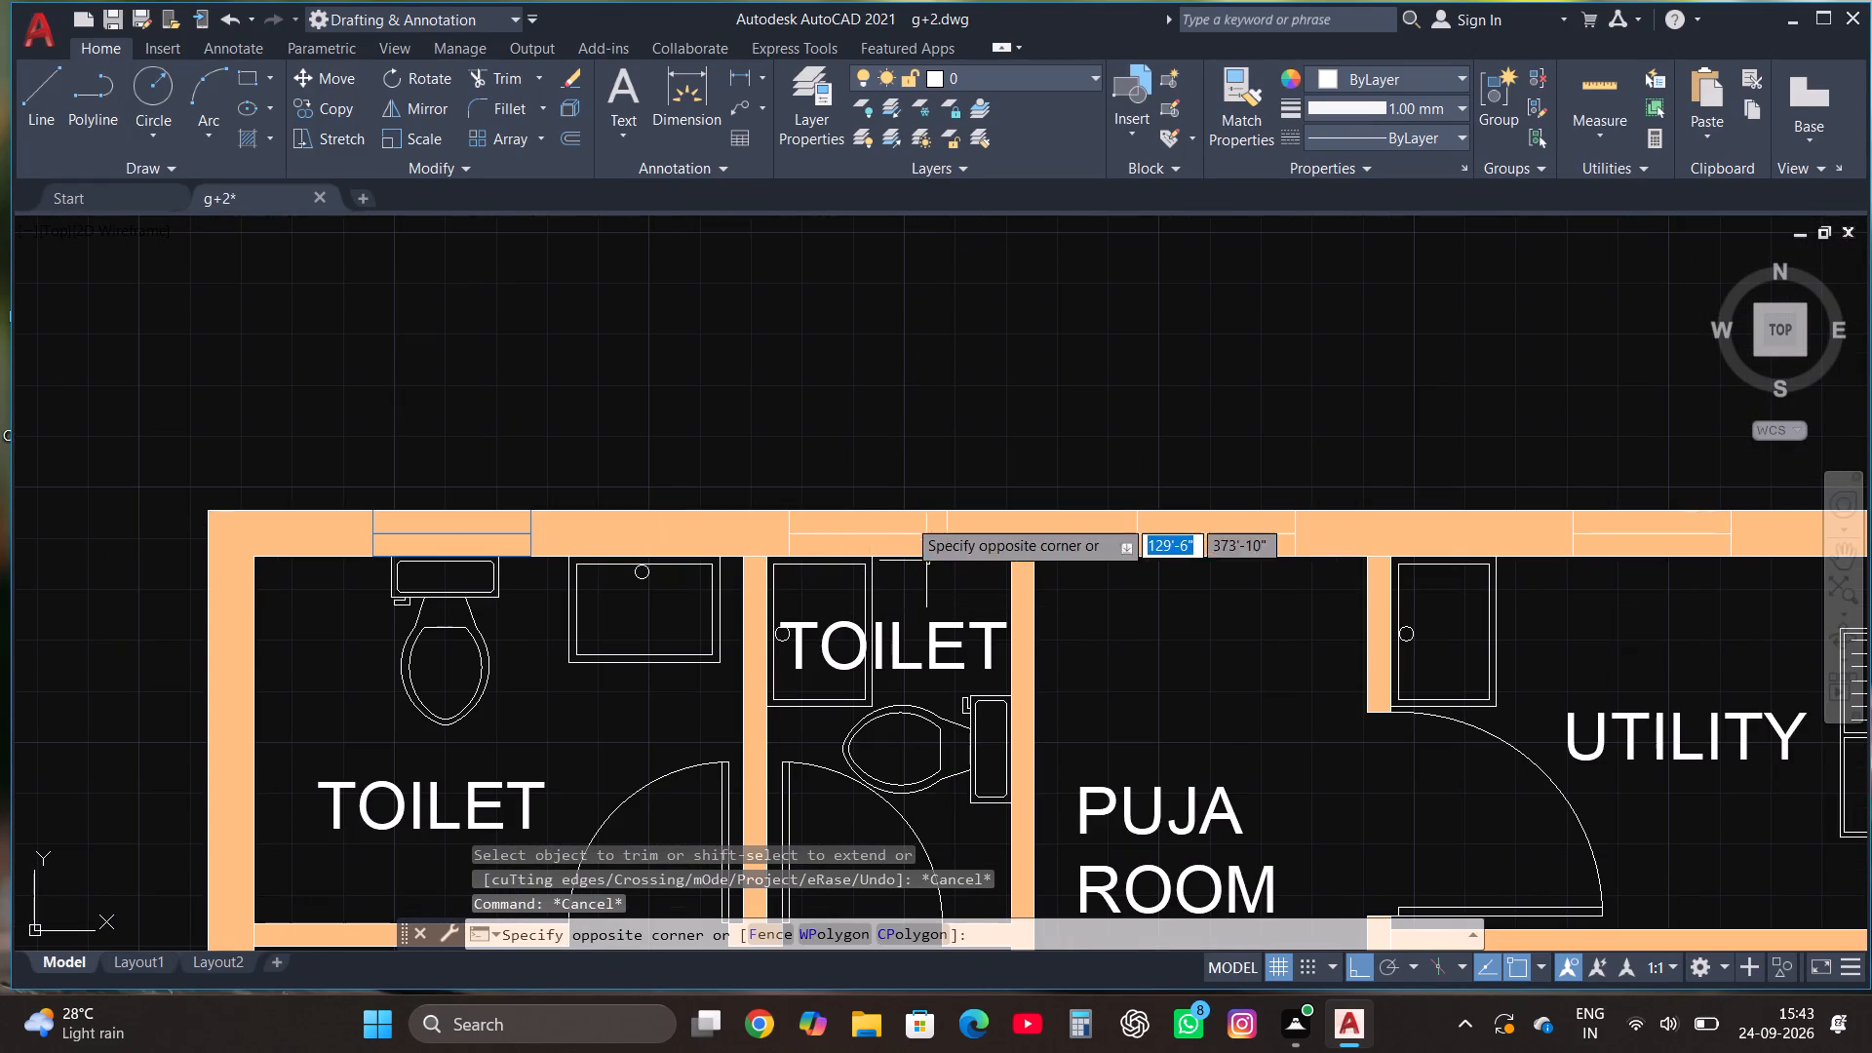
left_click(897, 491)
key("Escape")
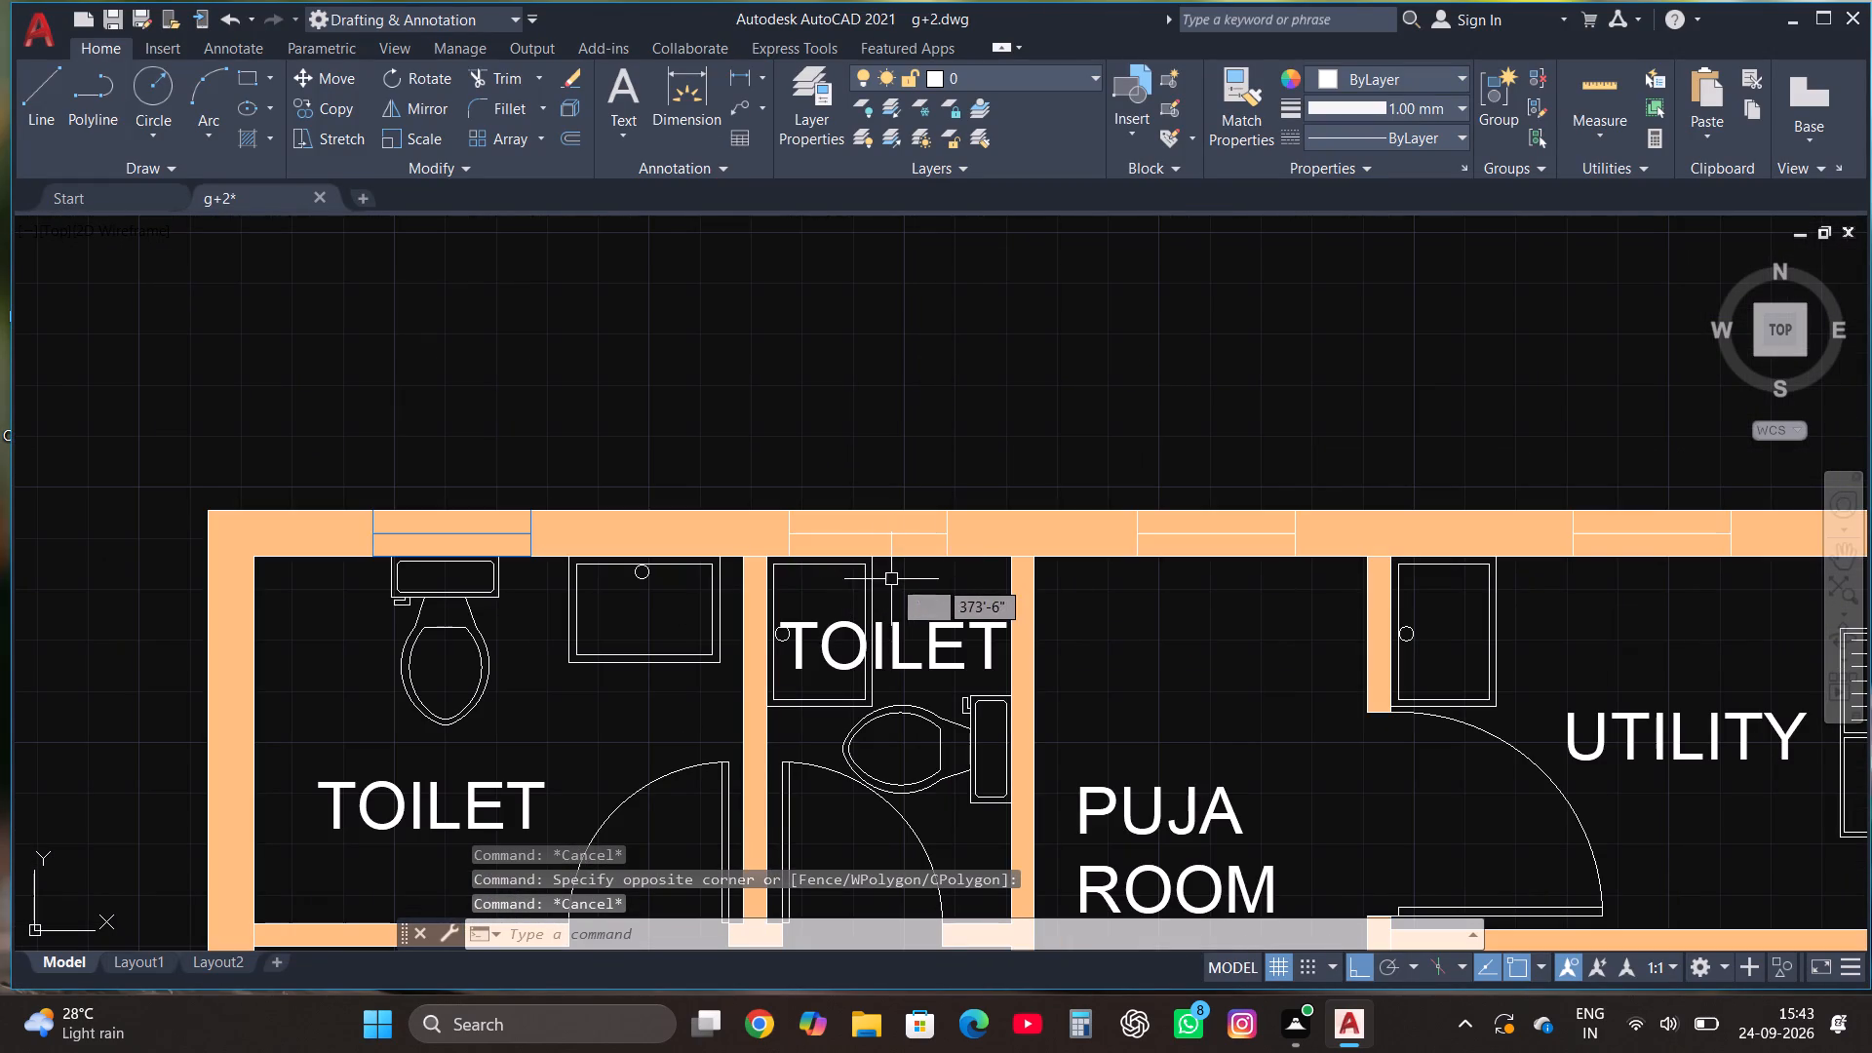
left_click(897, 579)
left_click(958, 479)
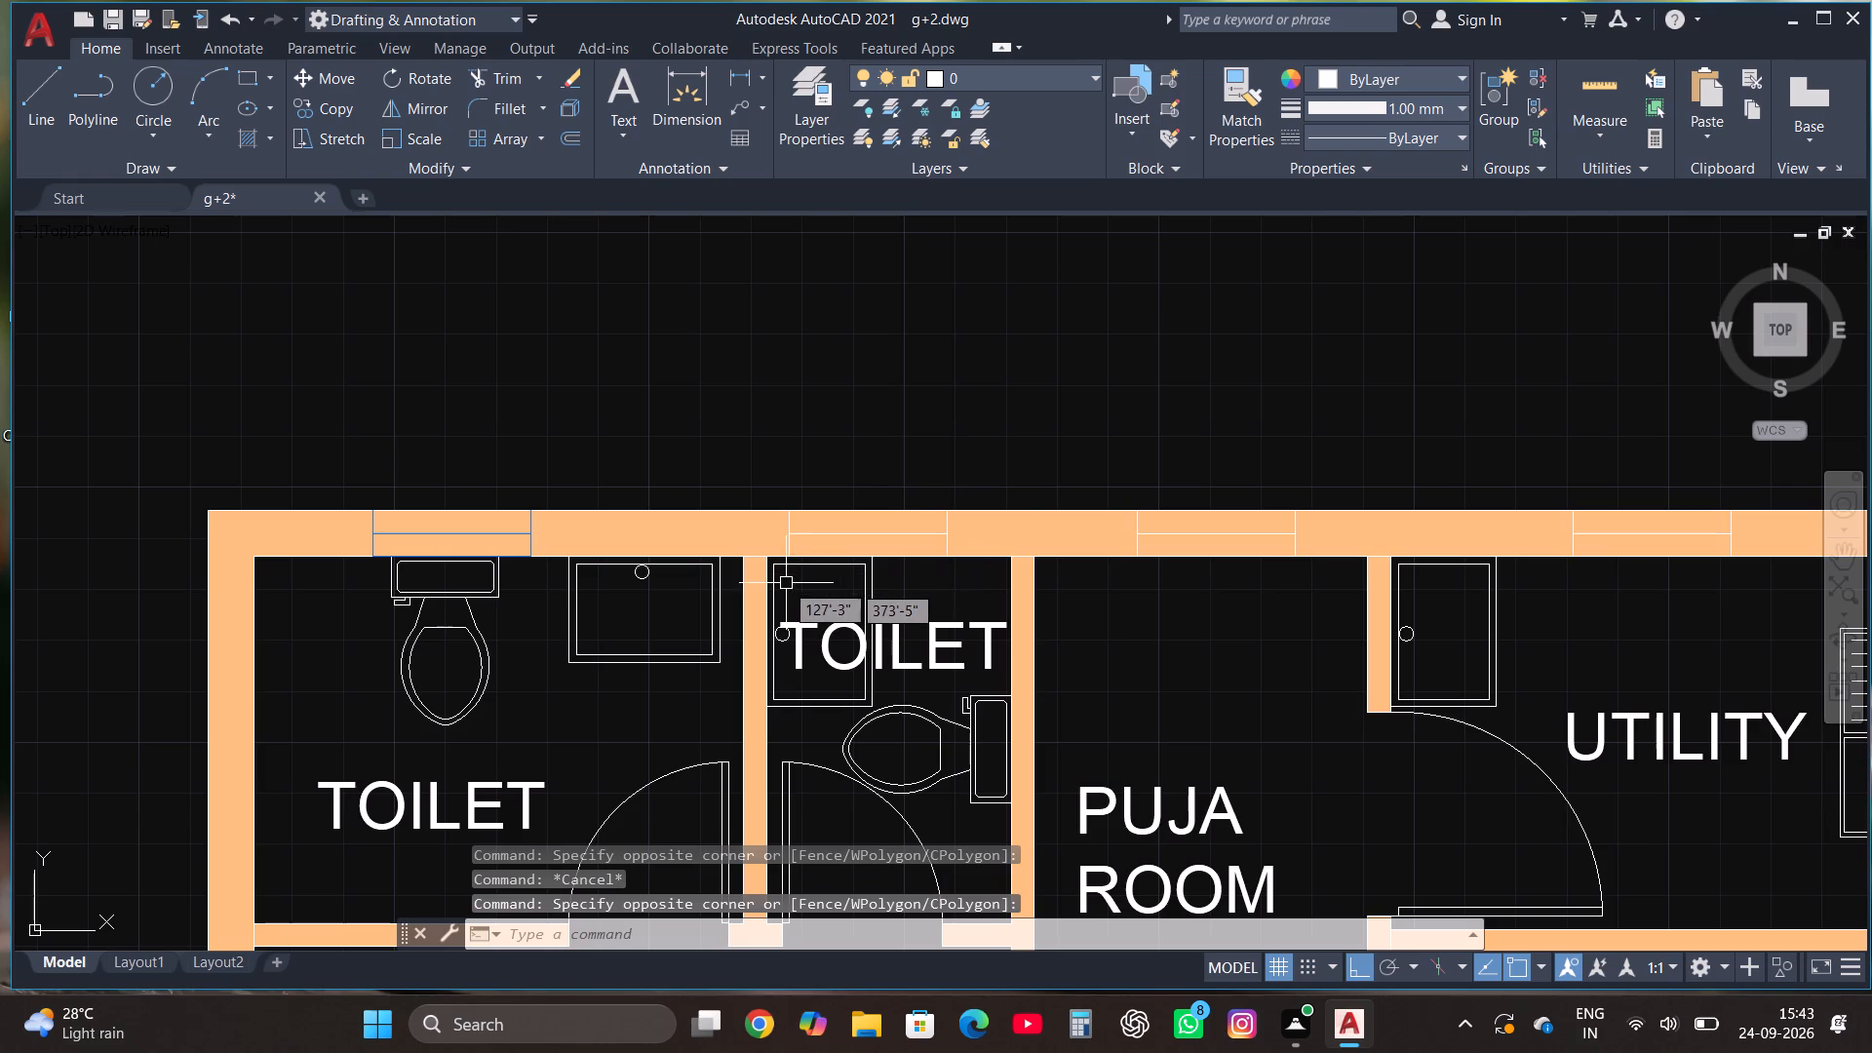
left_click(781, 582)
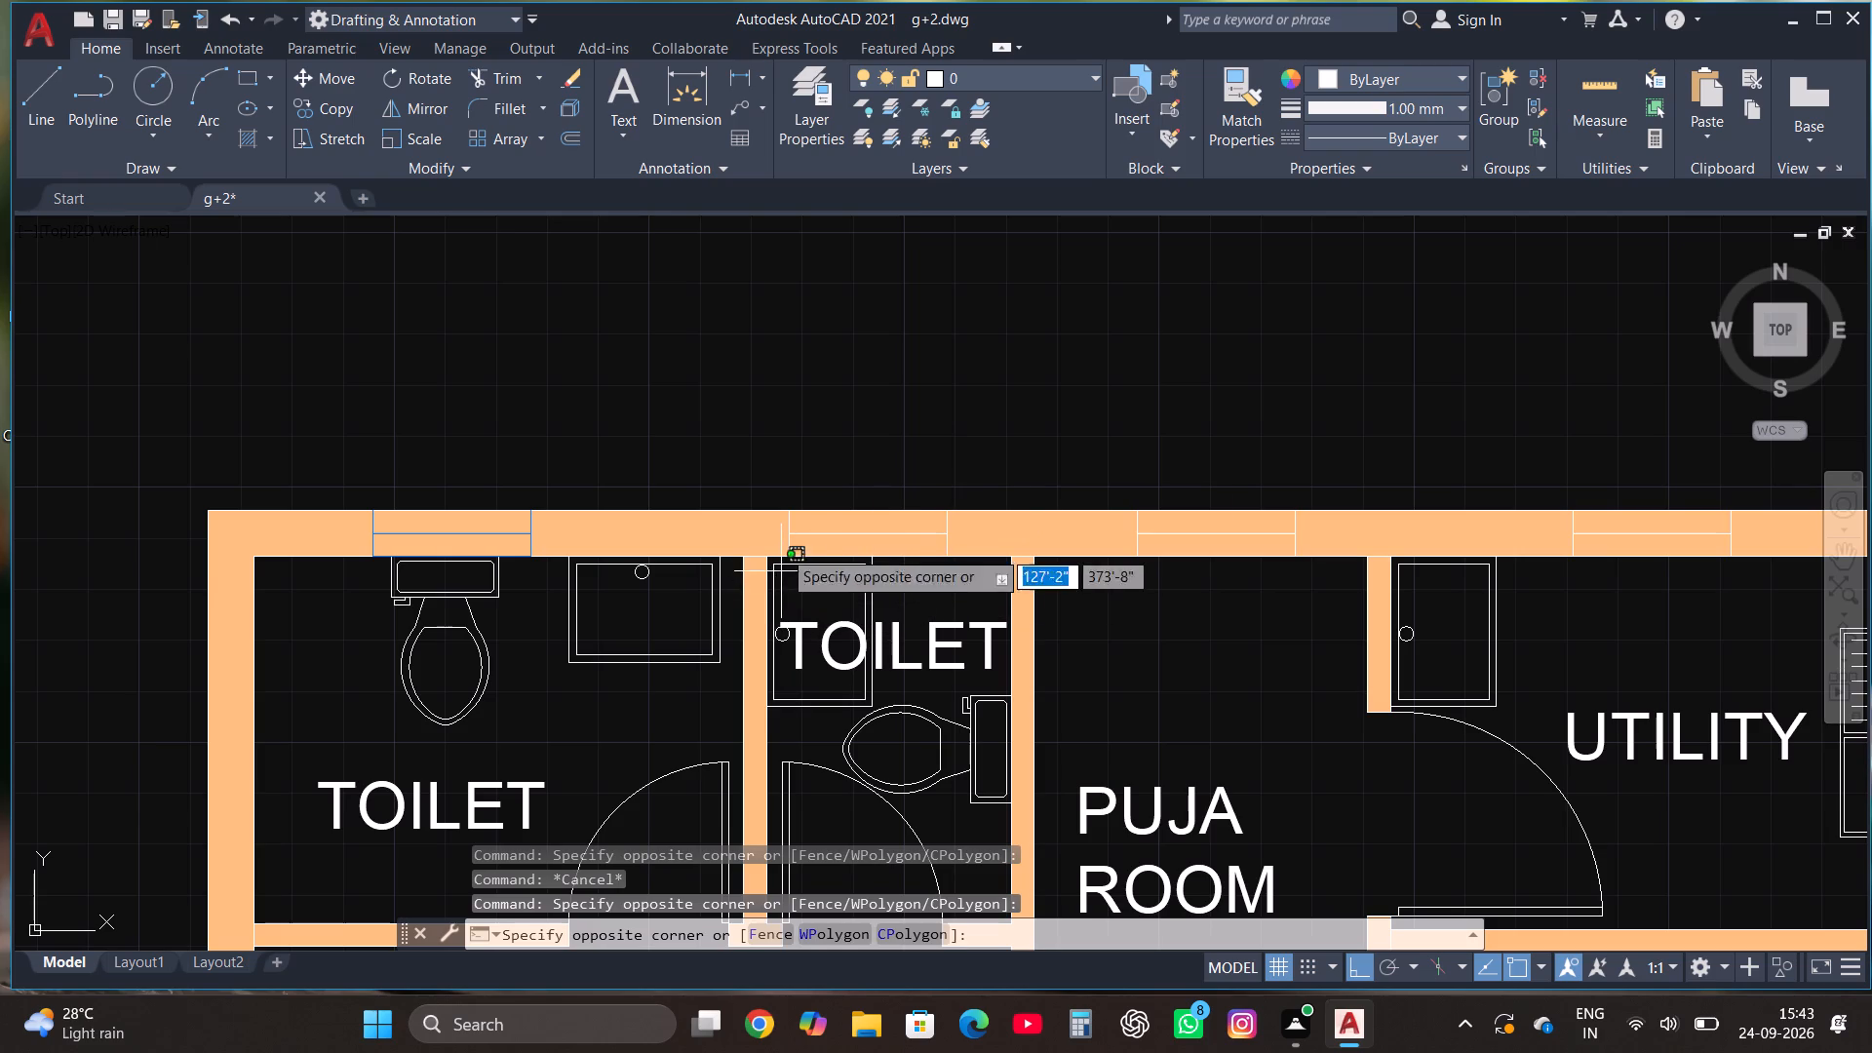
left_click(966, 484)
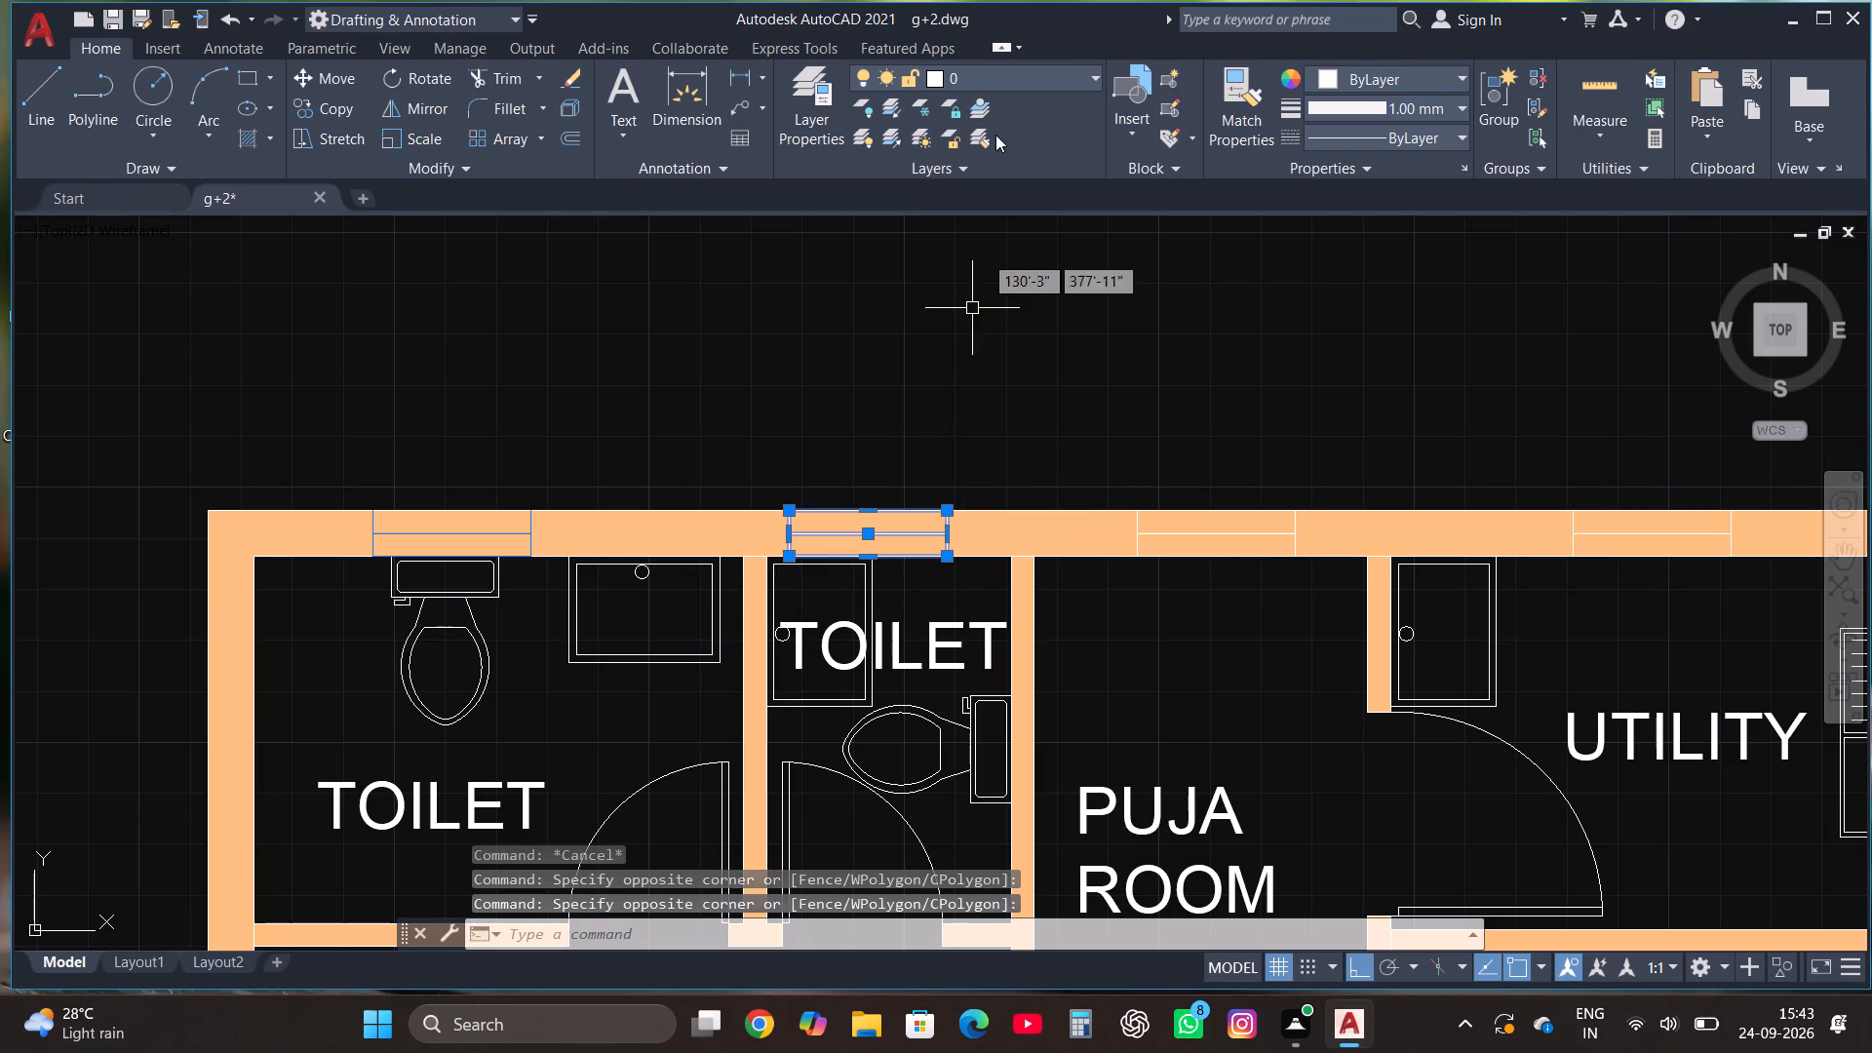
left_click(992, 75)
left_click(987, 157)
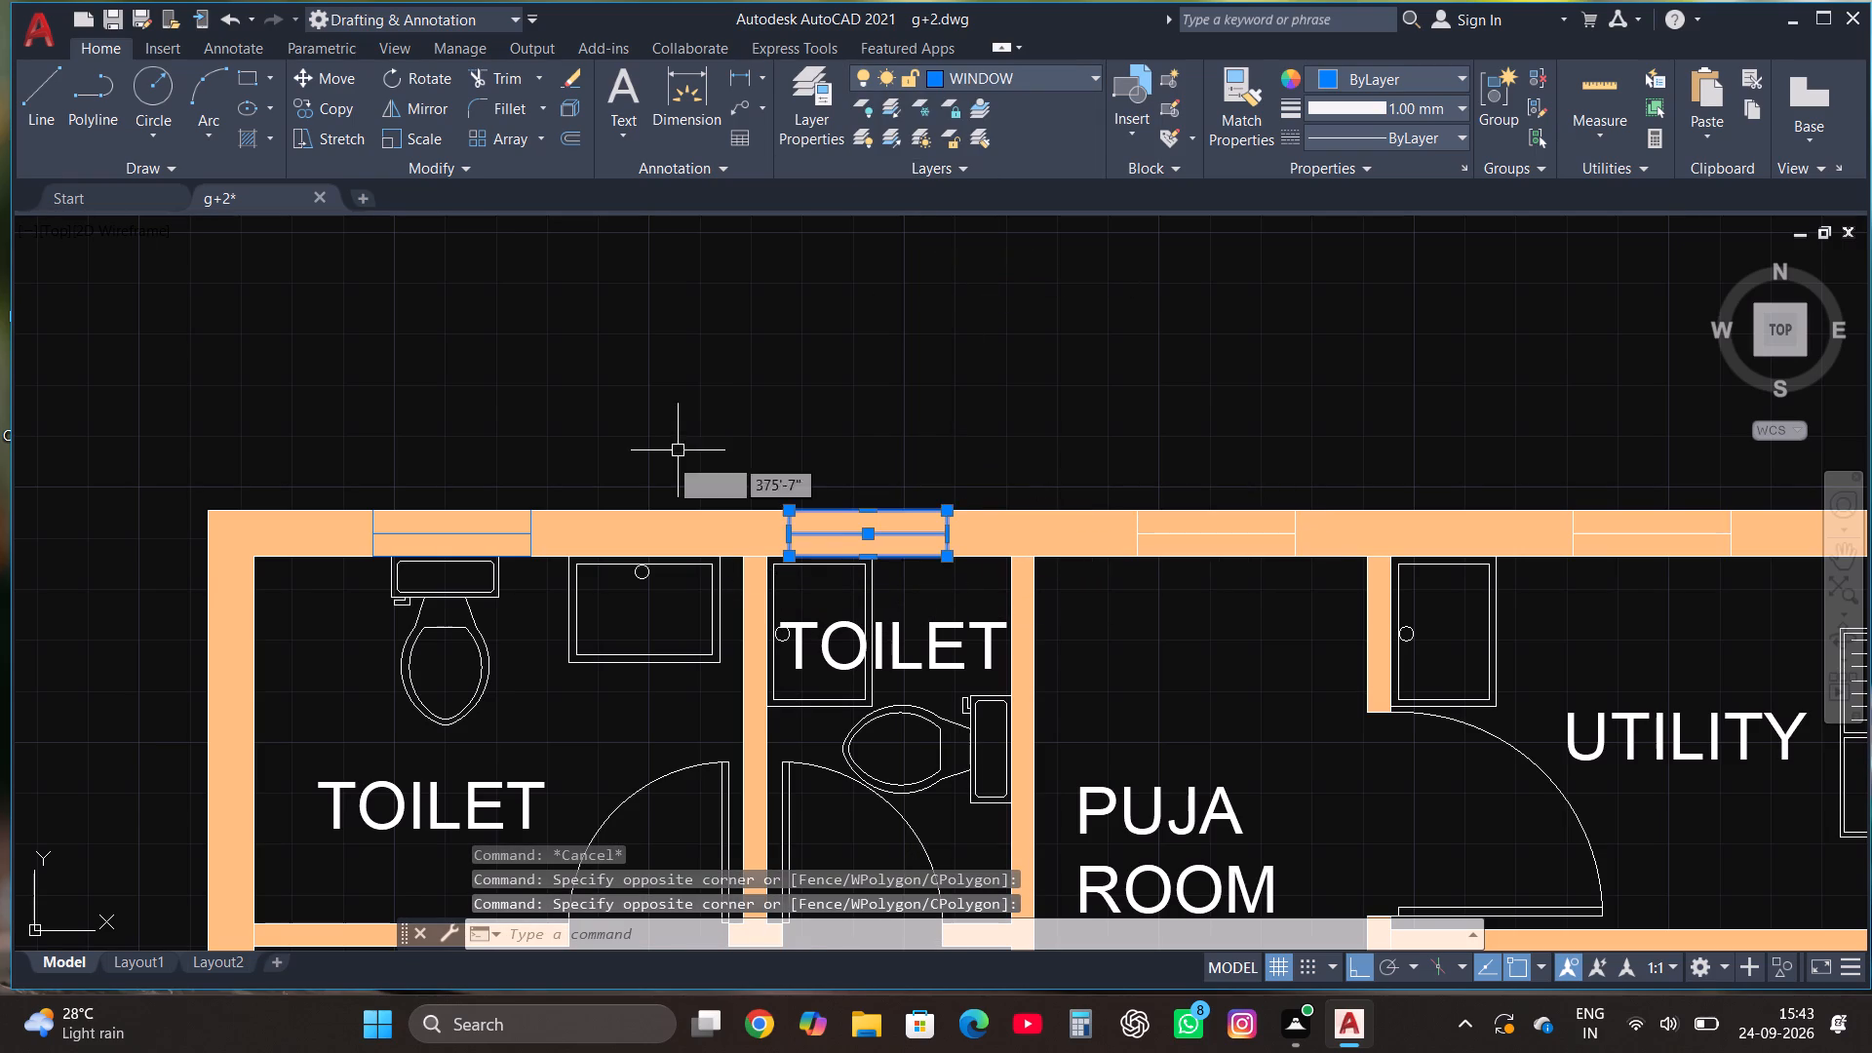
scroll(654, 479, "down", 1)
key("Escape")
Move the puja room's window rectangle and centre line in the north wall to the WINDOW layer.
scroll(915, 505, "up", 2)
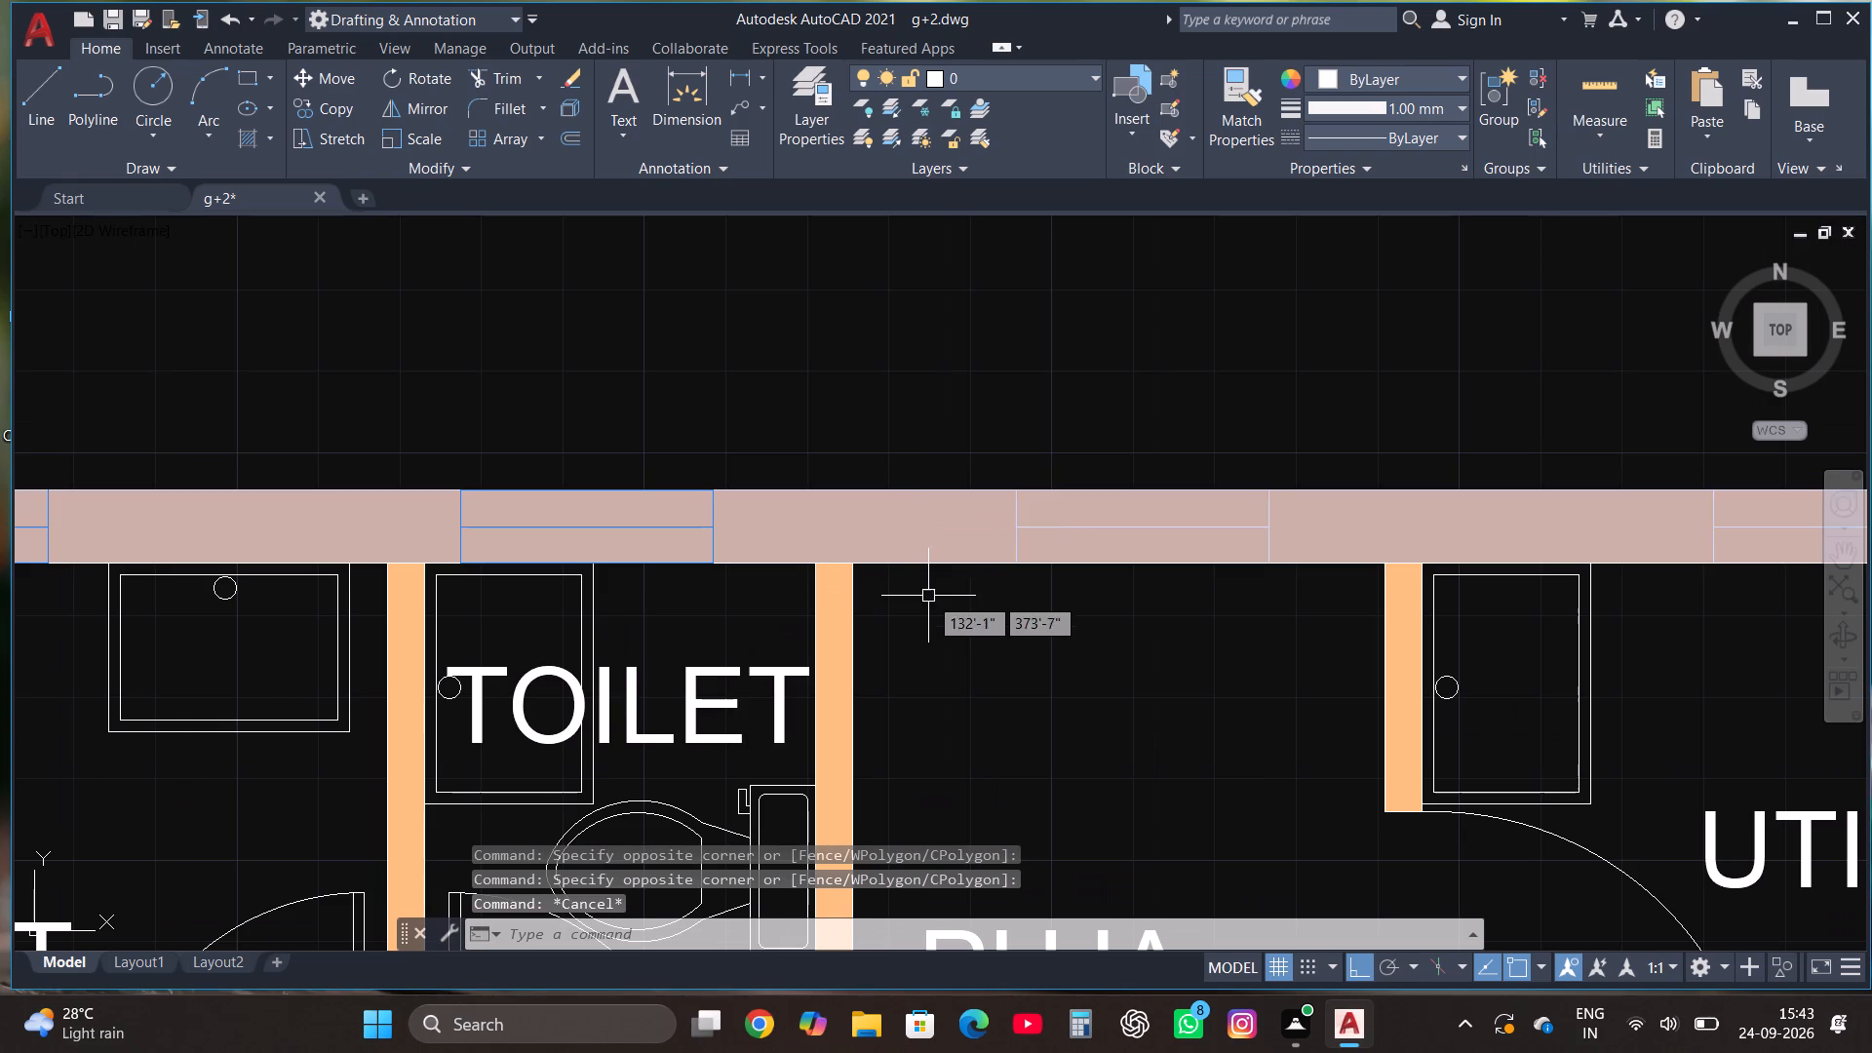
left_click(928, 598)
left_click(1288, 424)
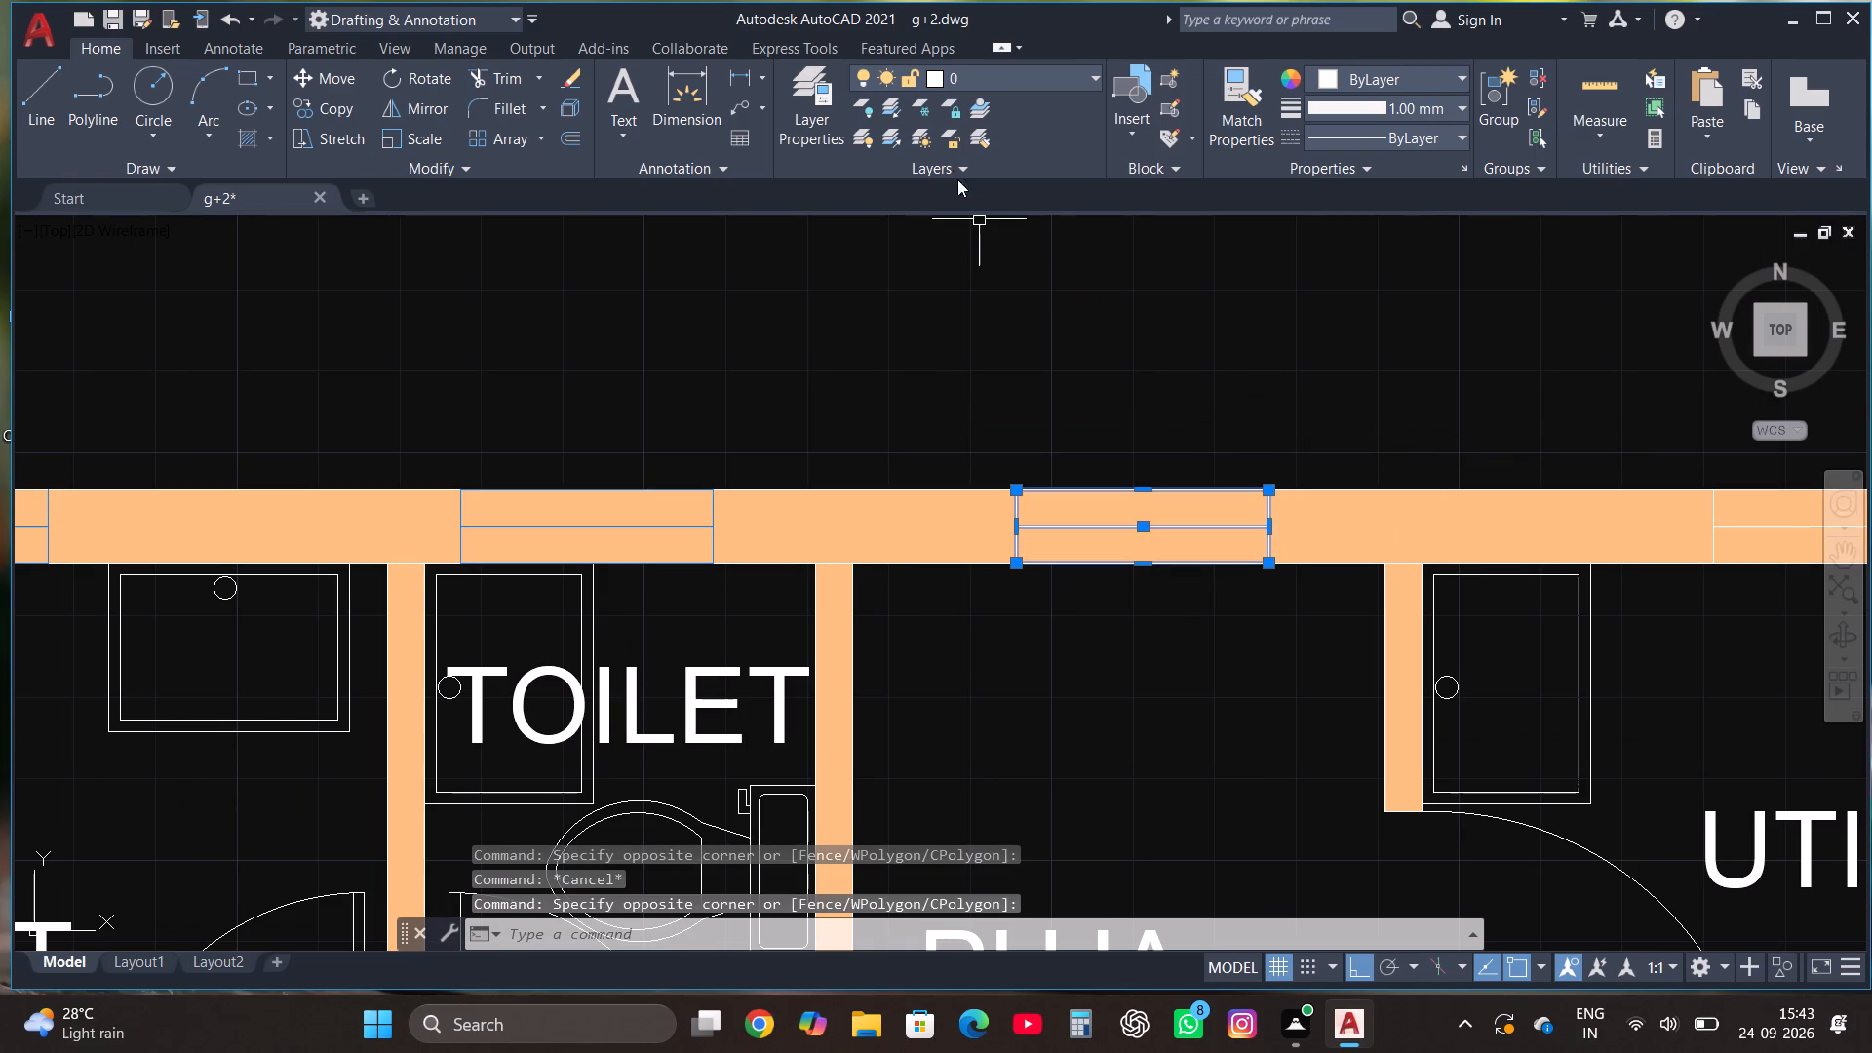
left_click(991, 80)
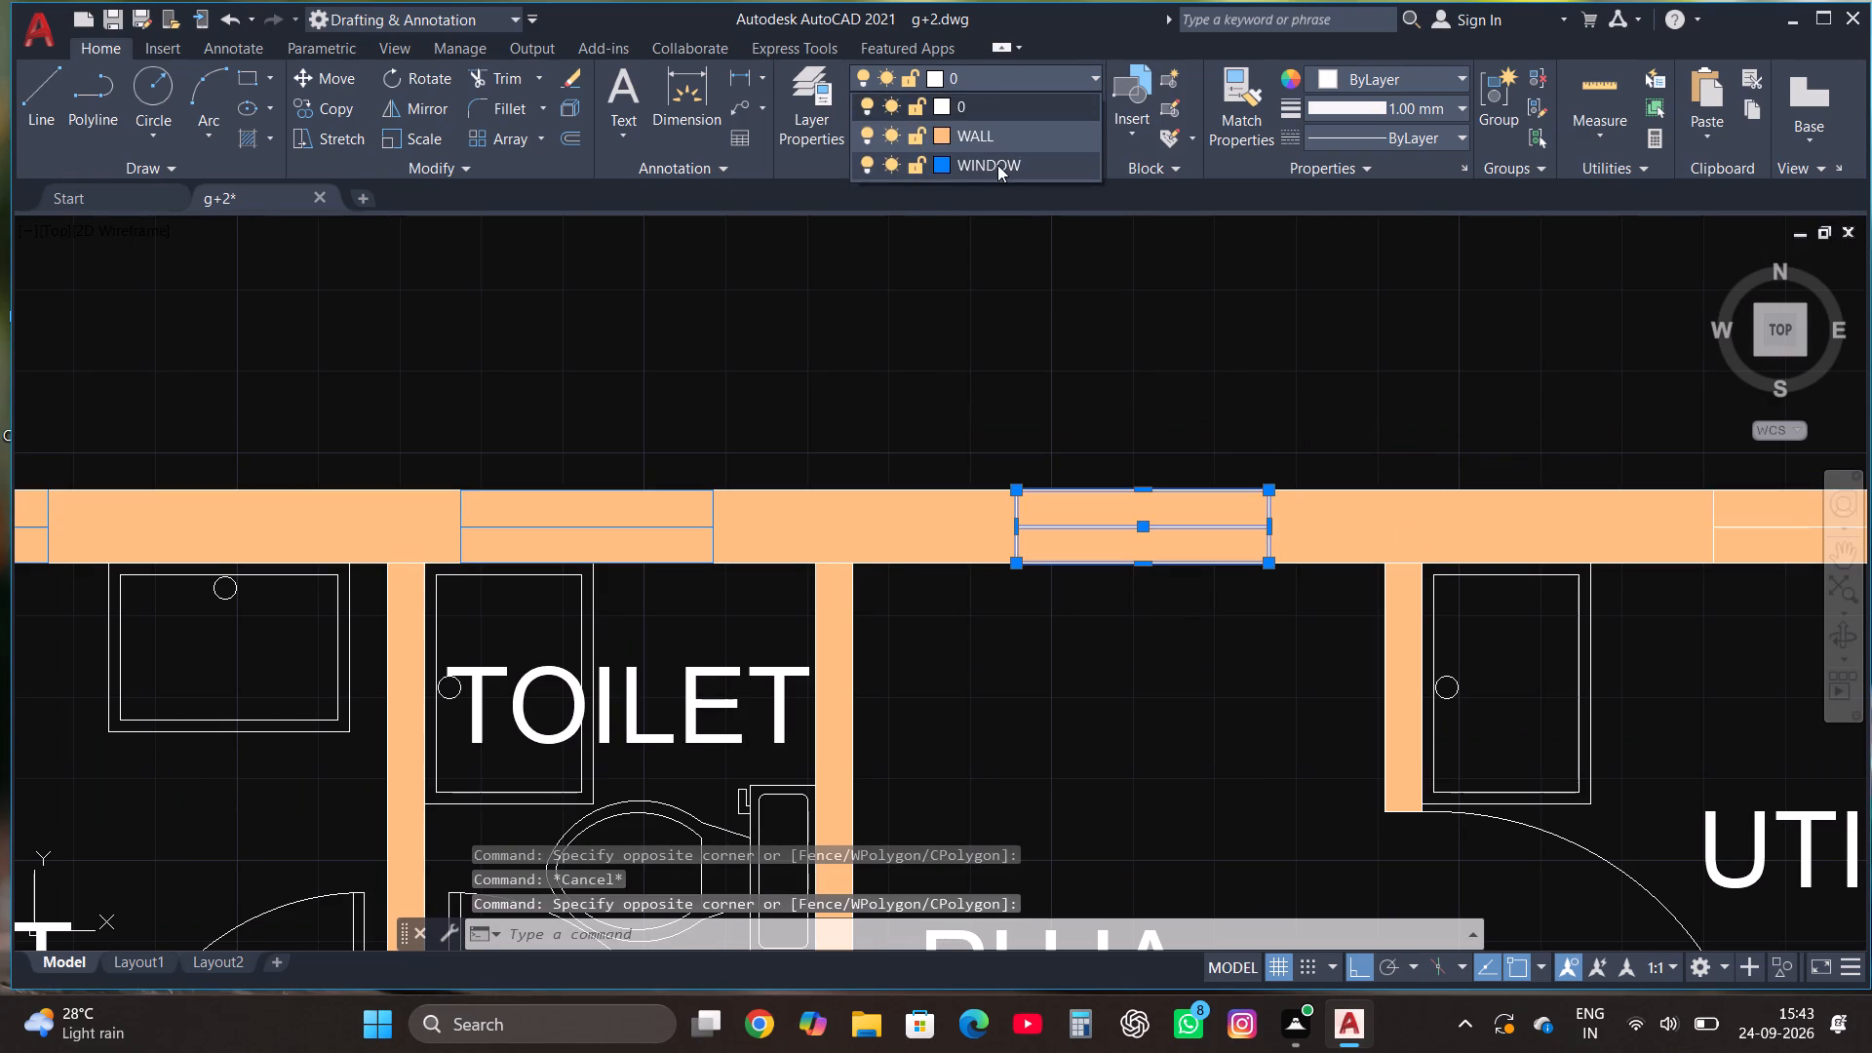
left_click(997, 165)
scroll(662, 620, "down", 2)
key("Escape")
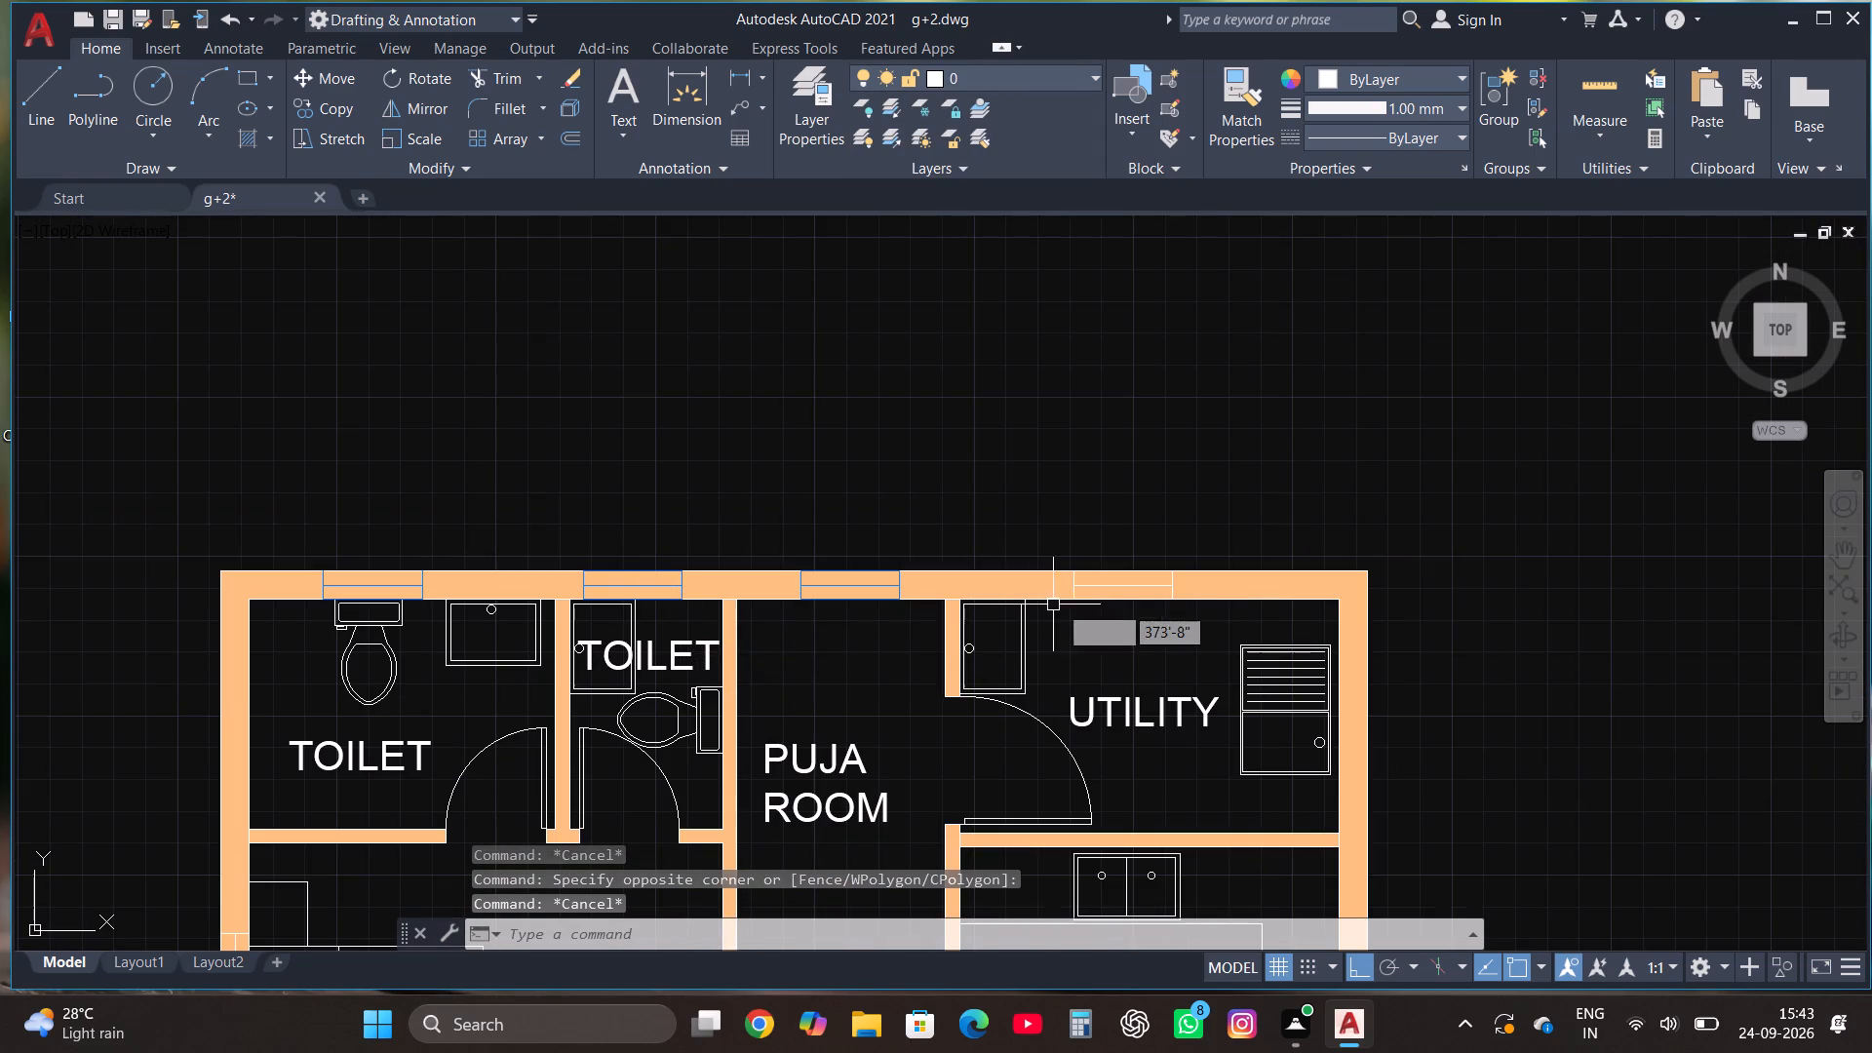
Move the utility room's window rectangle and centre line in the north wall to the WINDOW layer.
scroll(1058, 604, "up", 1)
left_click(1034, 634)
left_click(1289, 482)
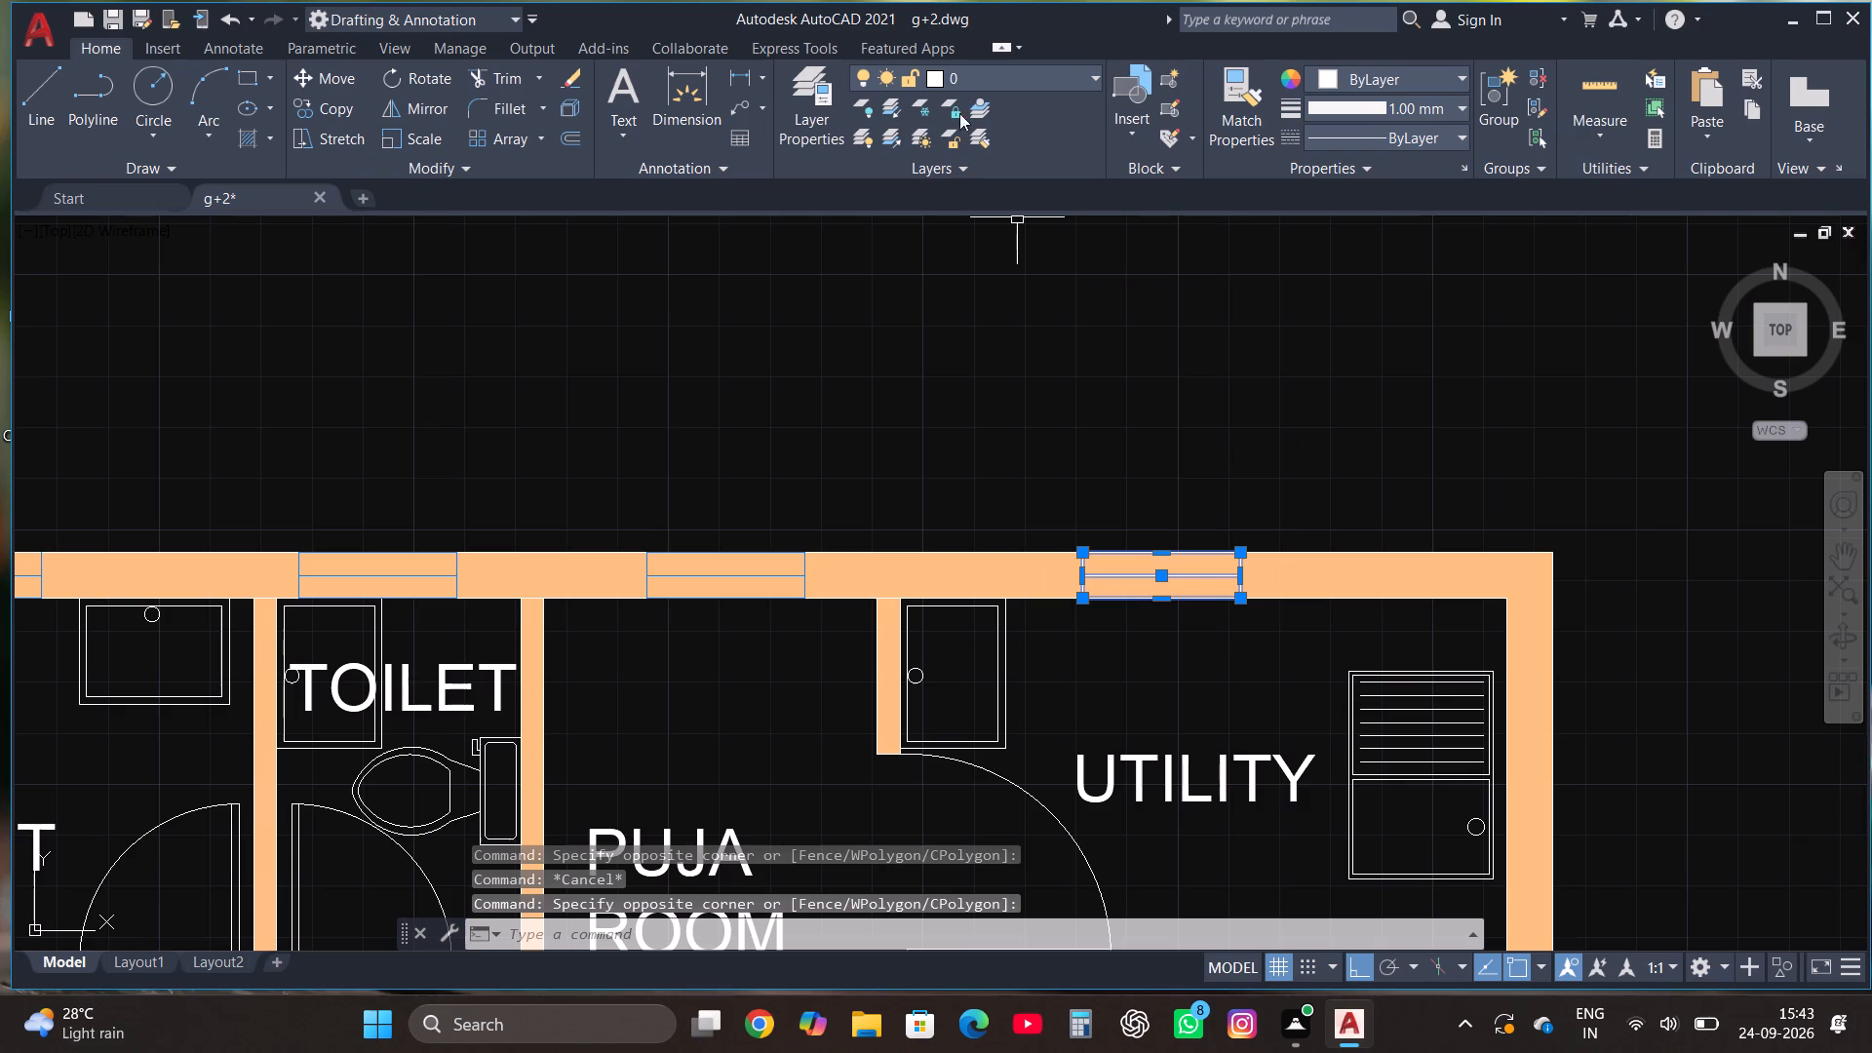
left_click(967, 74)
left_click(984, 171)
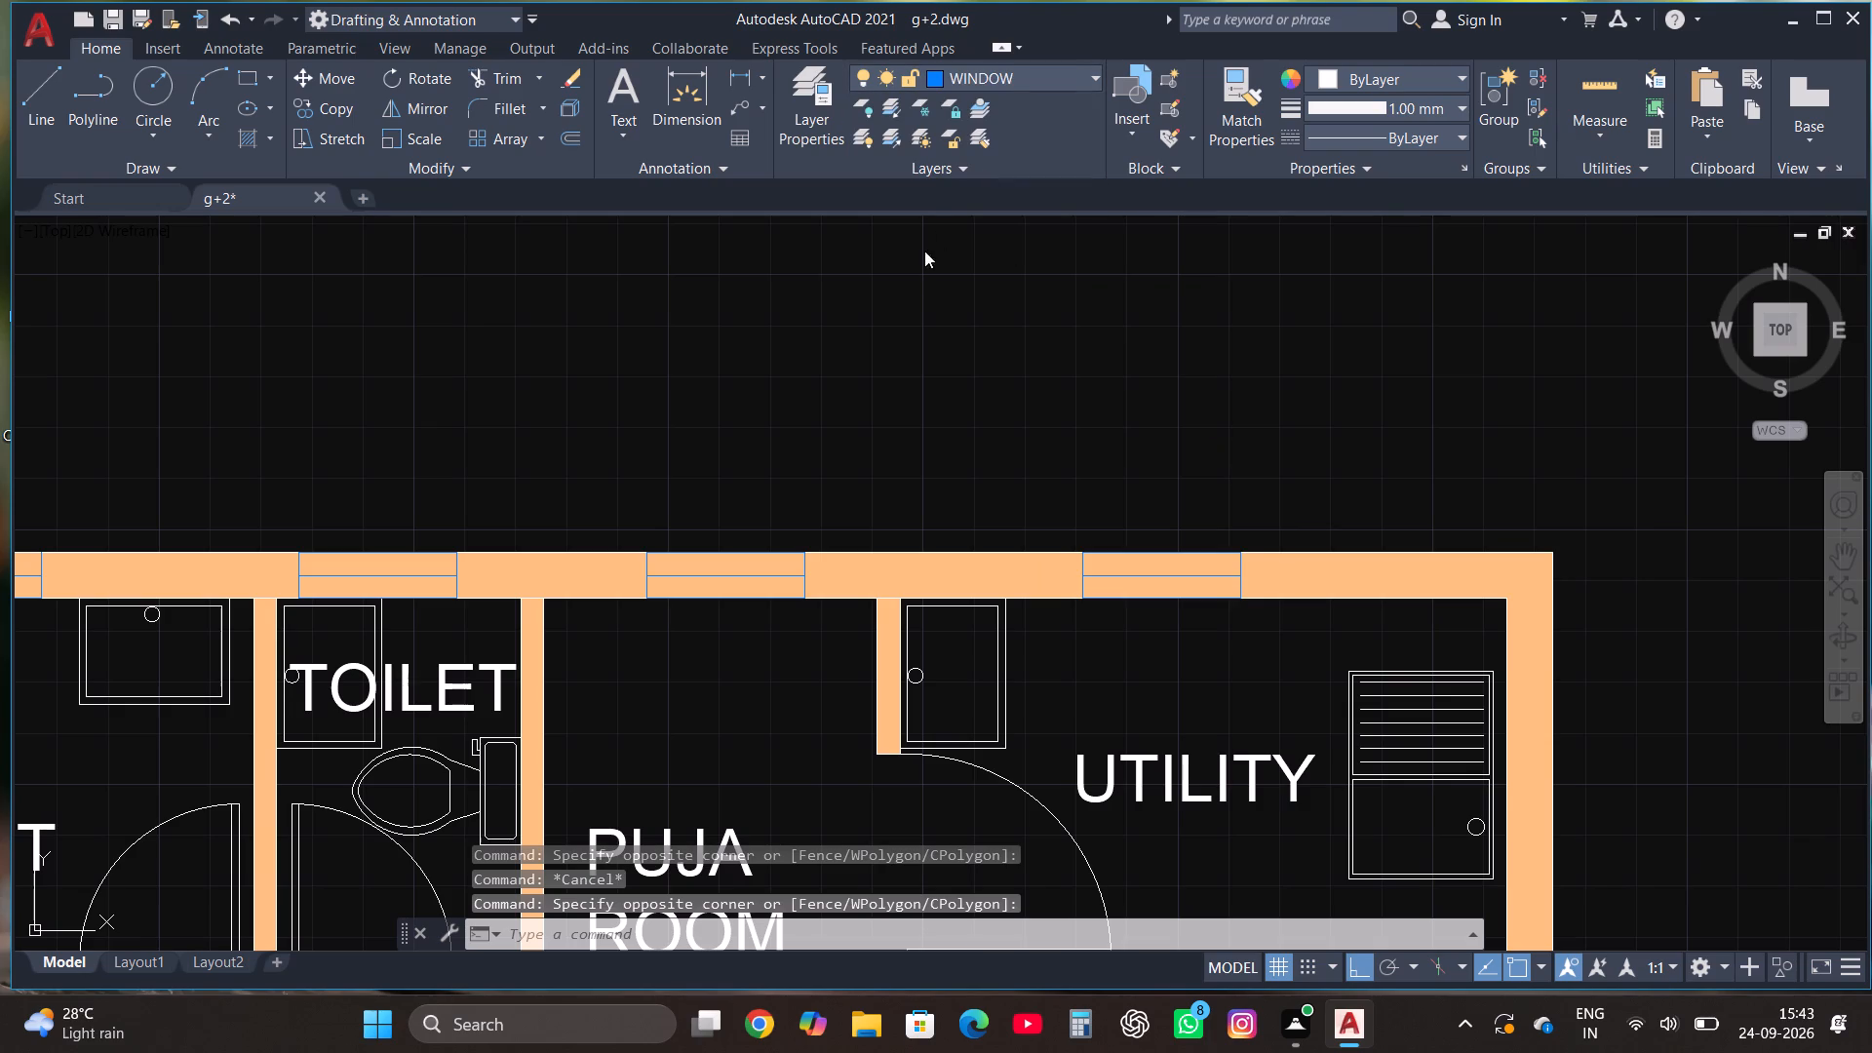
key("Escape")
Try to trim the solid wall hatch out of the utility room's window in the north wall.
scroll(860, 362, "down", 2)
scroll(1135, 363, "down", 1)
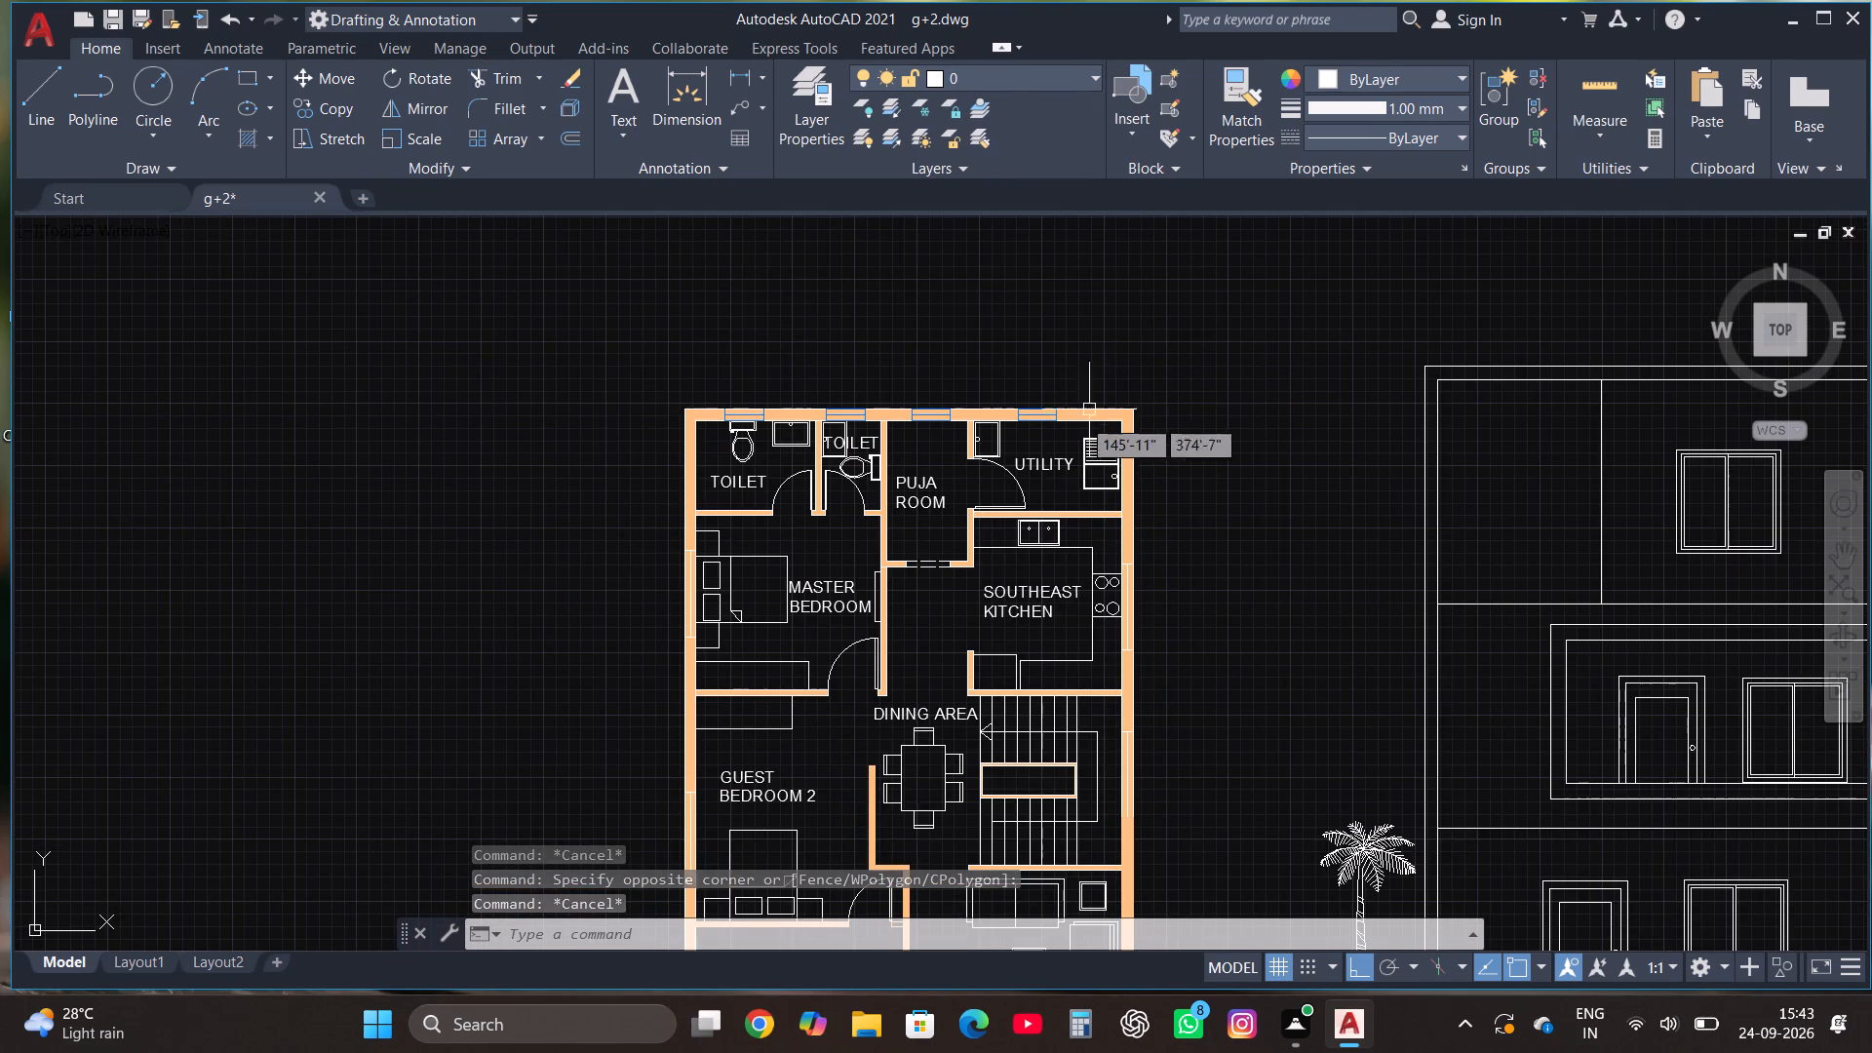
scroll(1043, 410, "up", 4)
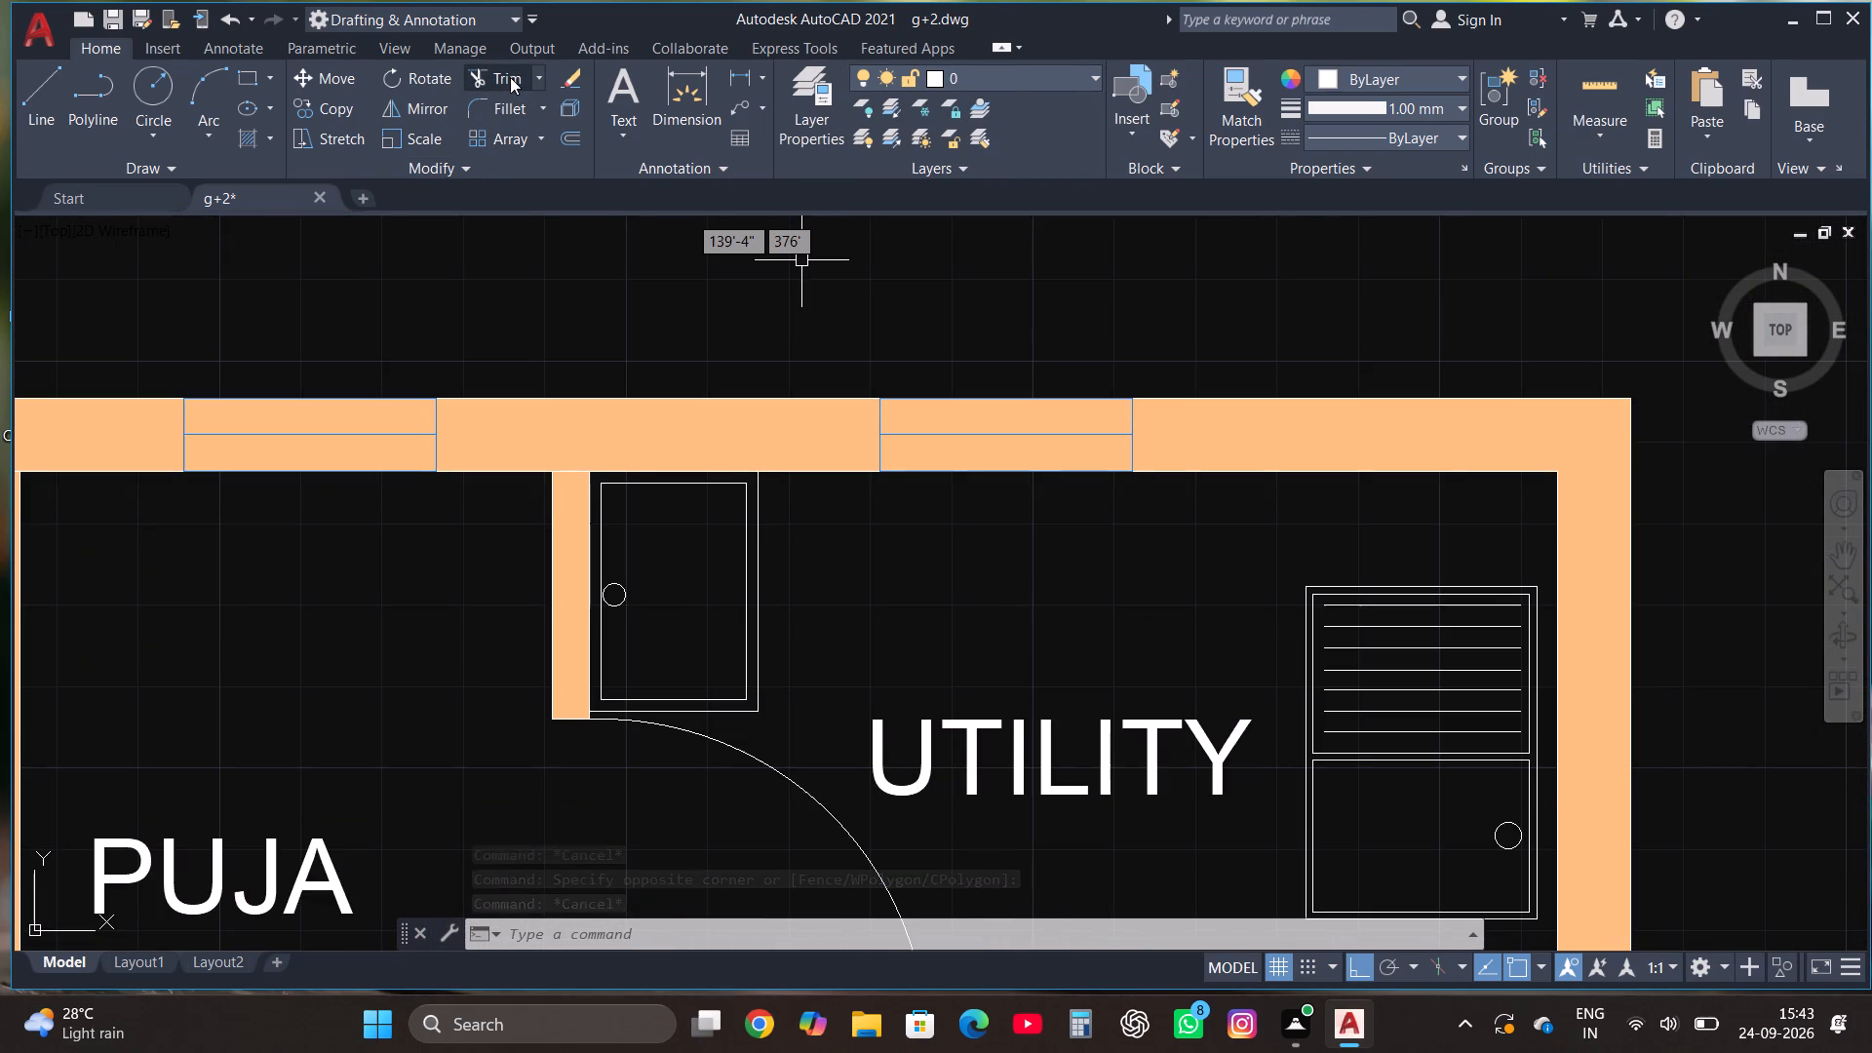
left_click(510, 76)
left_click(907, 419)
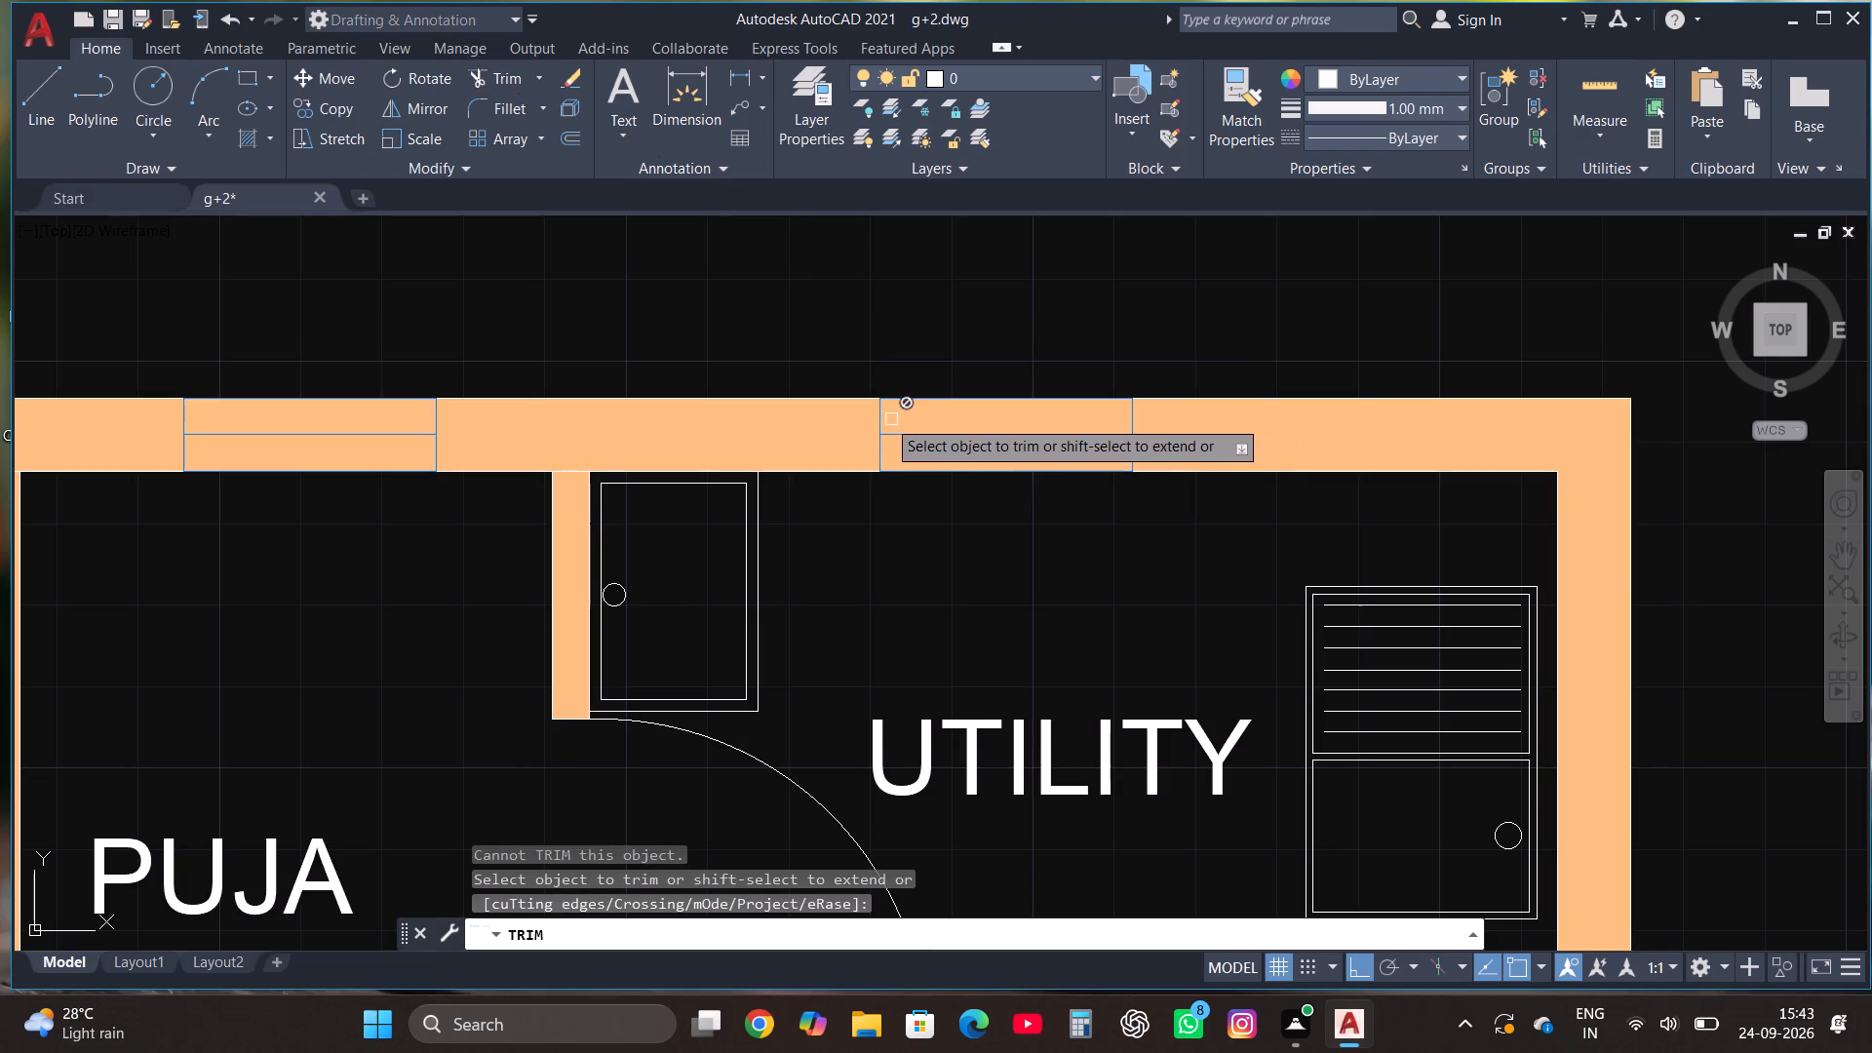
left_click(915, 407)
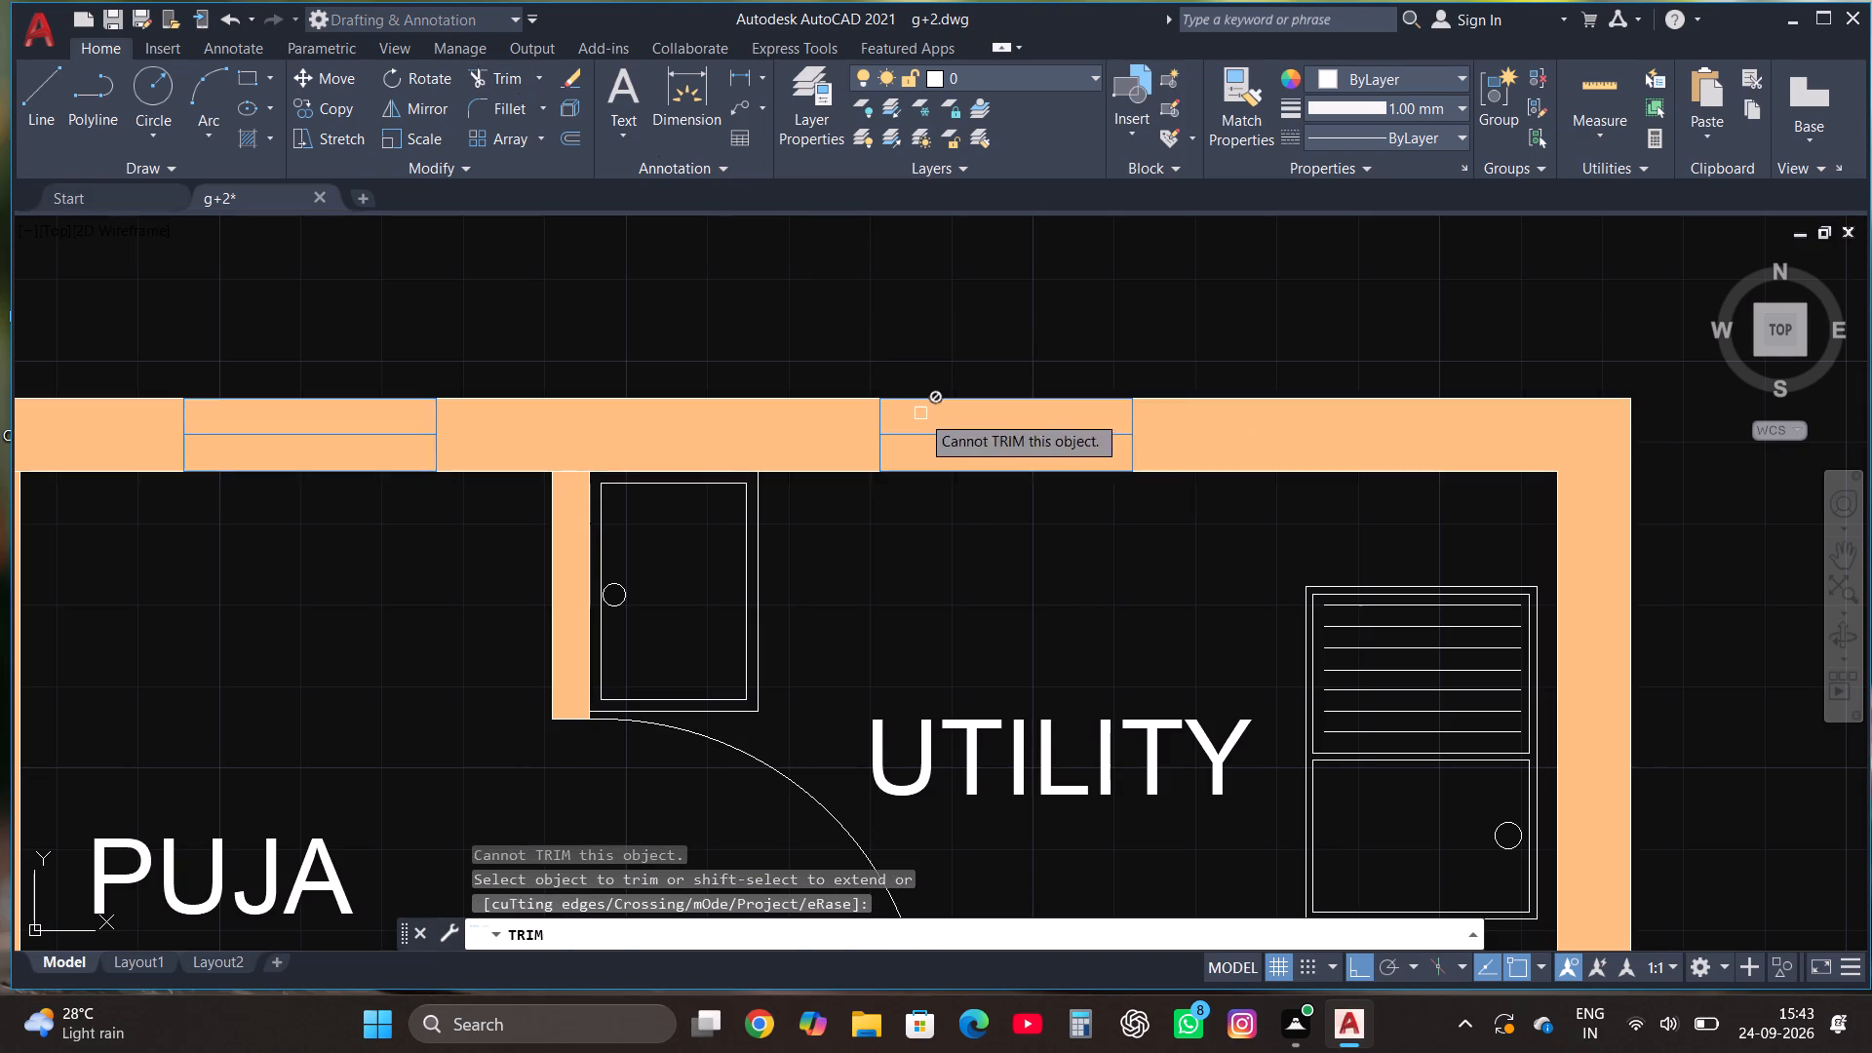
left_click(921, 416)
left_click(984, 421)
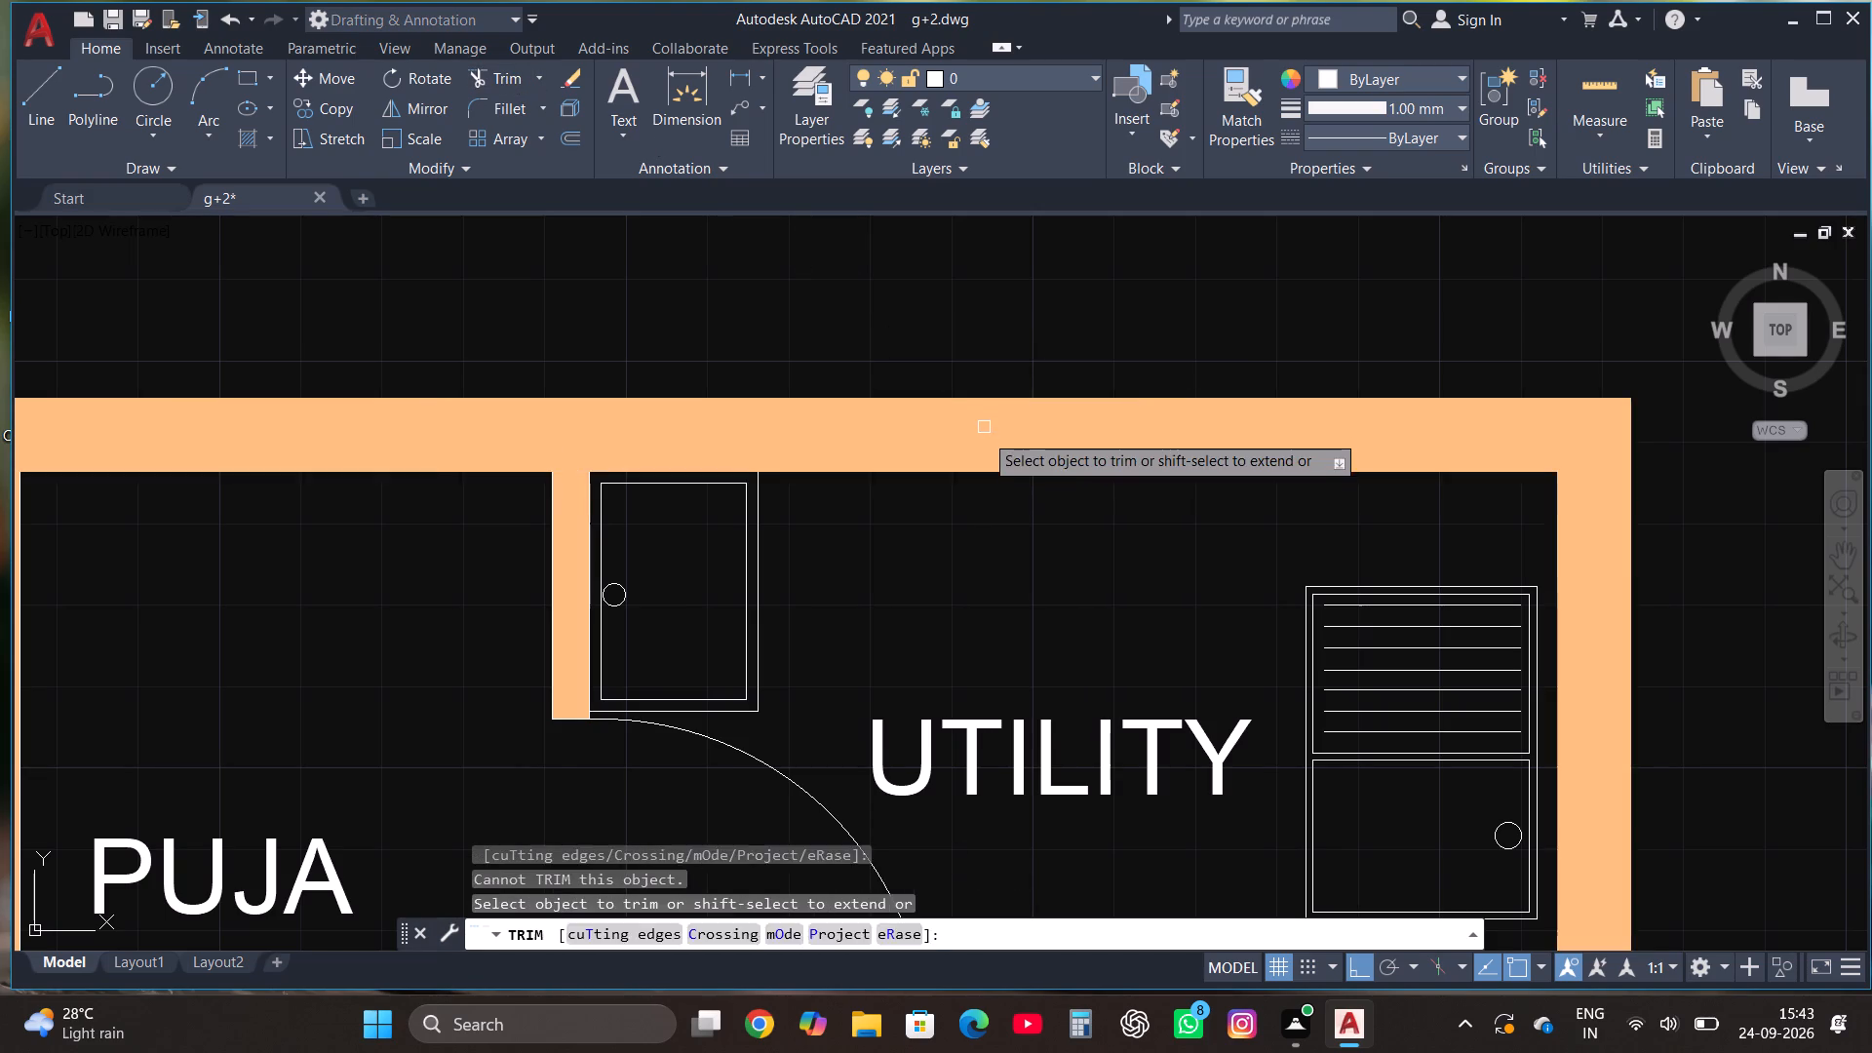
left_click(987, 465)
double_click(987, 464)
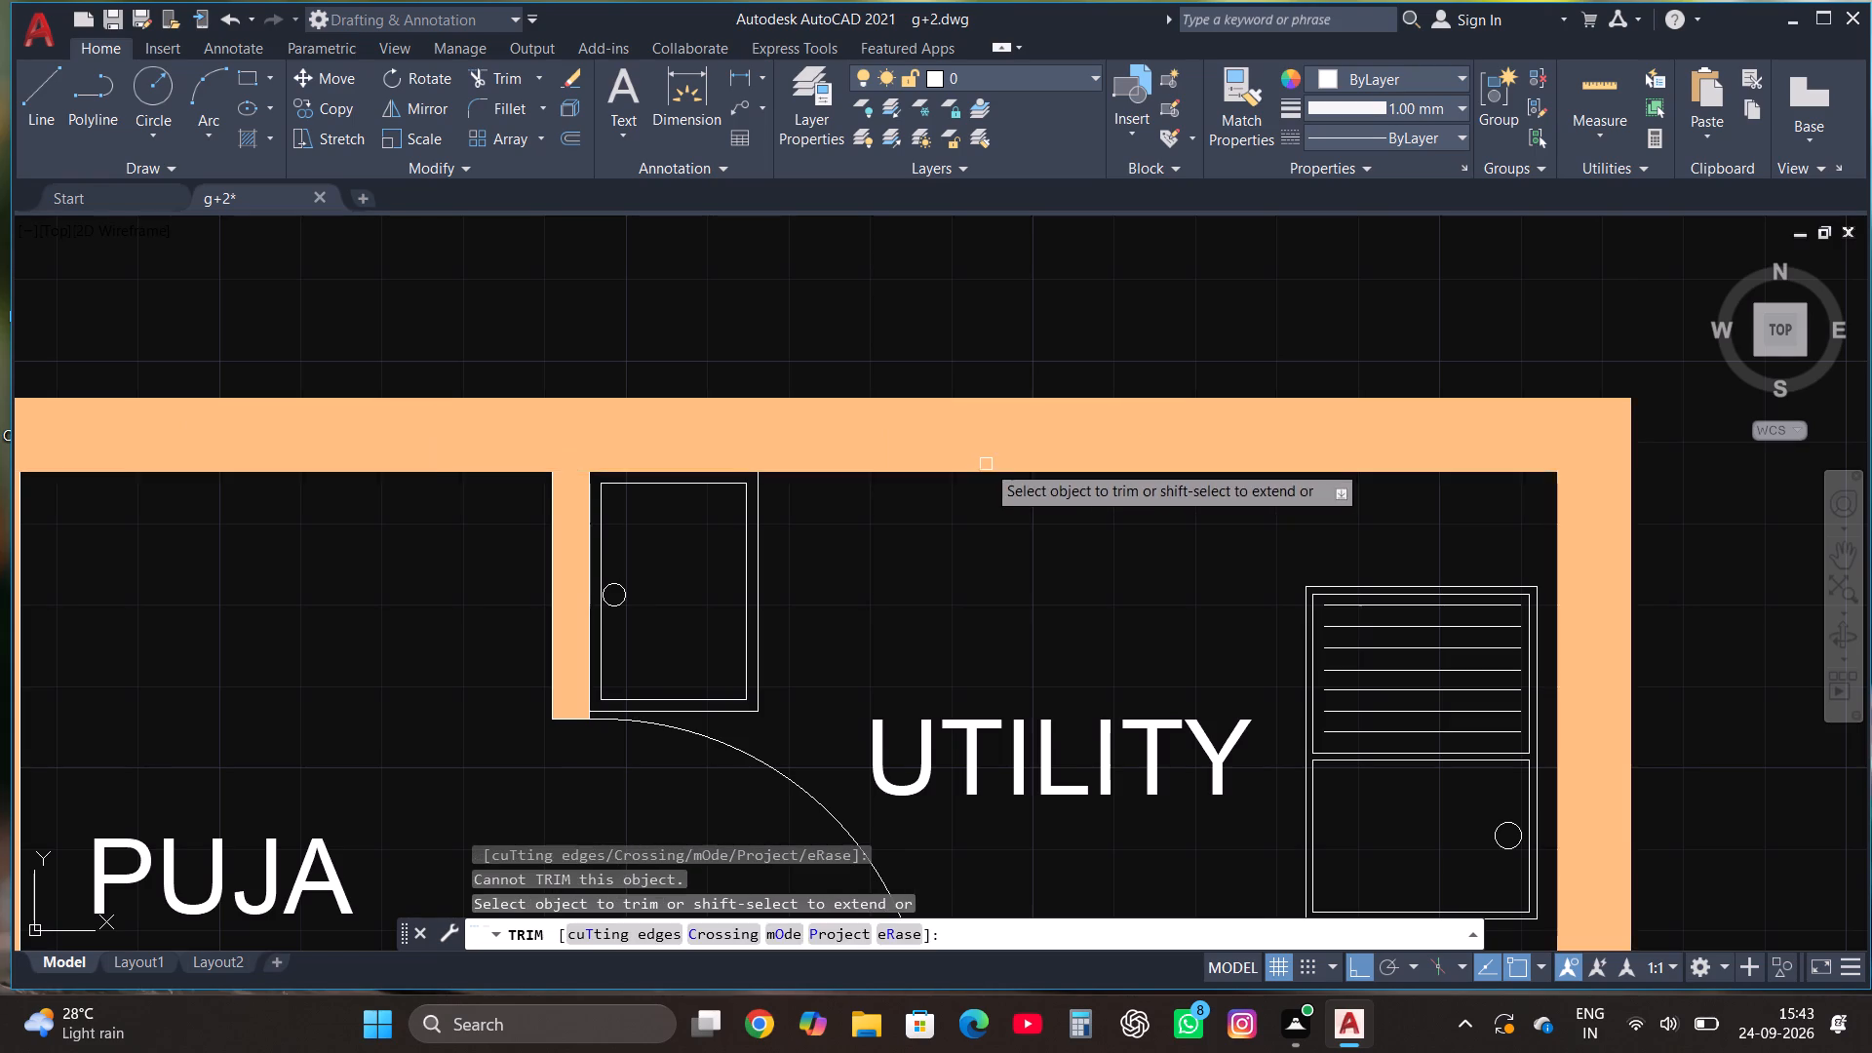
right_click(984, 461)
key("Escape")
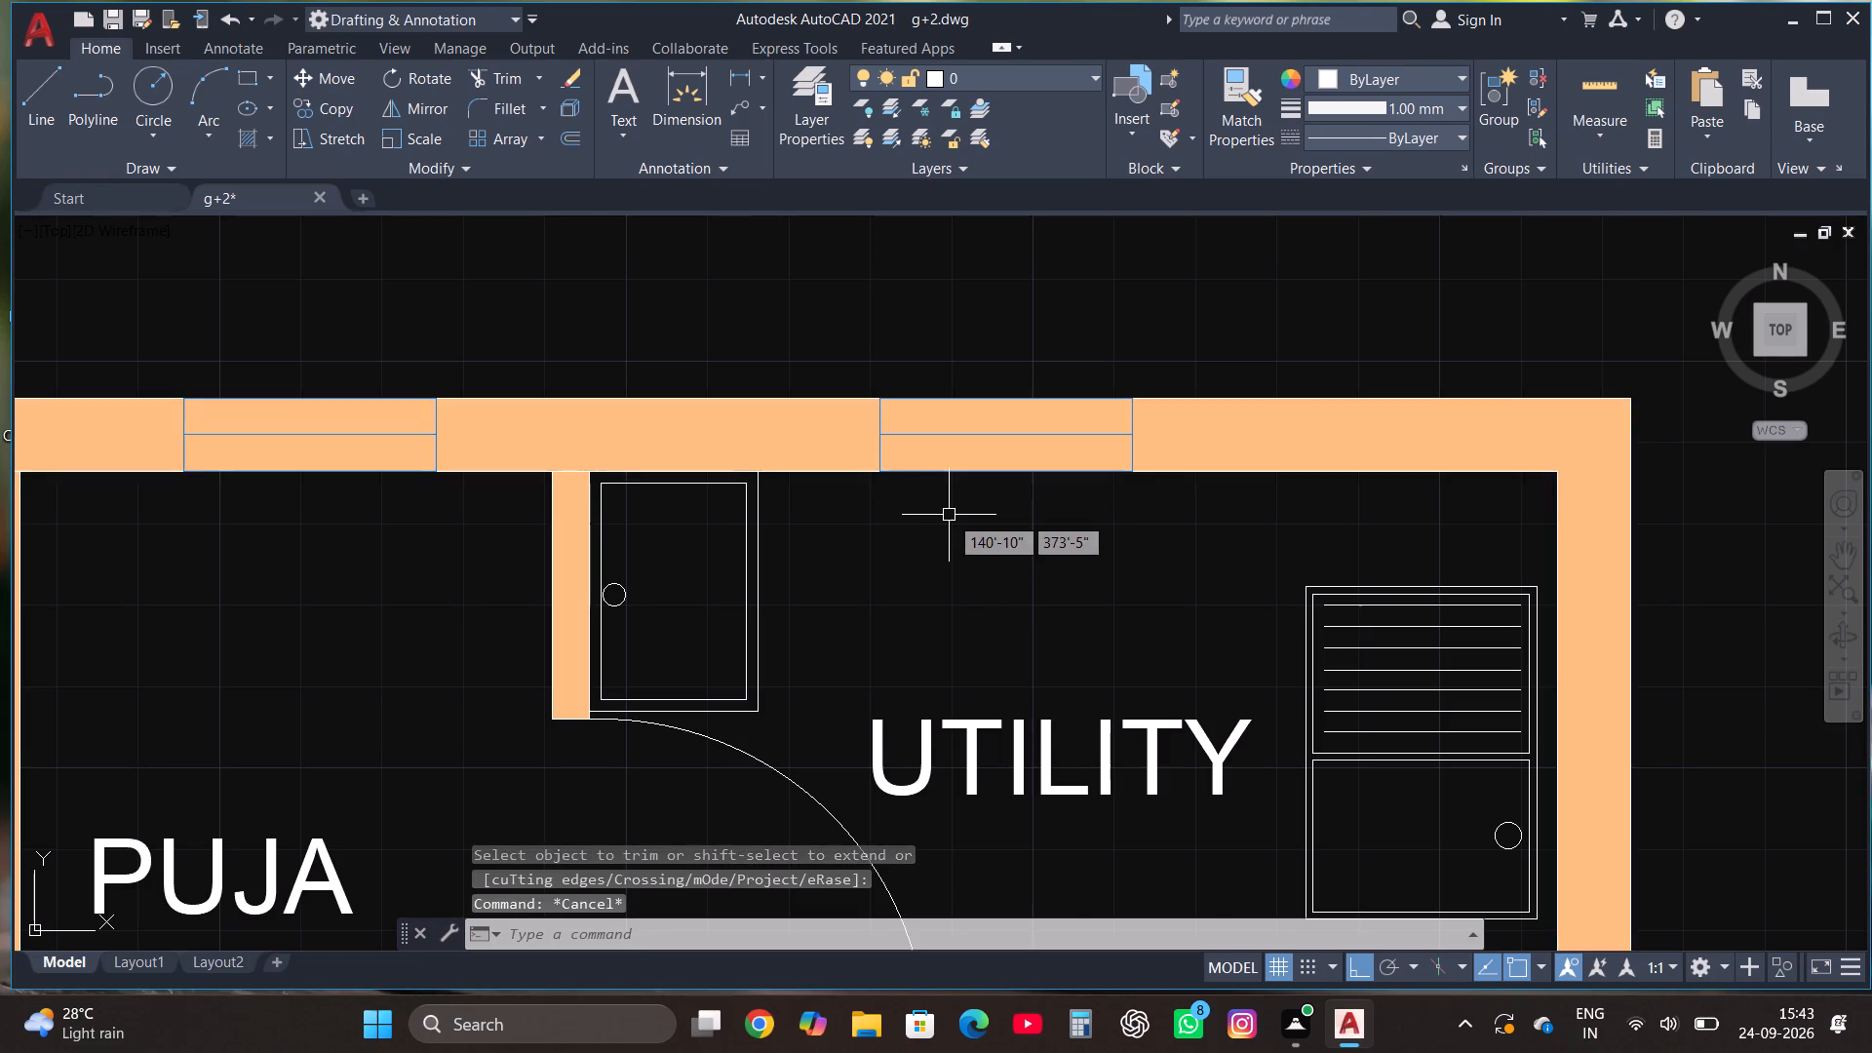
Move the southeast kitchen's window rectangle and centre line in the east wall to the WINDOW layer.
scroll(949, 555, "down", 3)
scroll(951, 467, "down", 2)
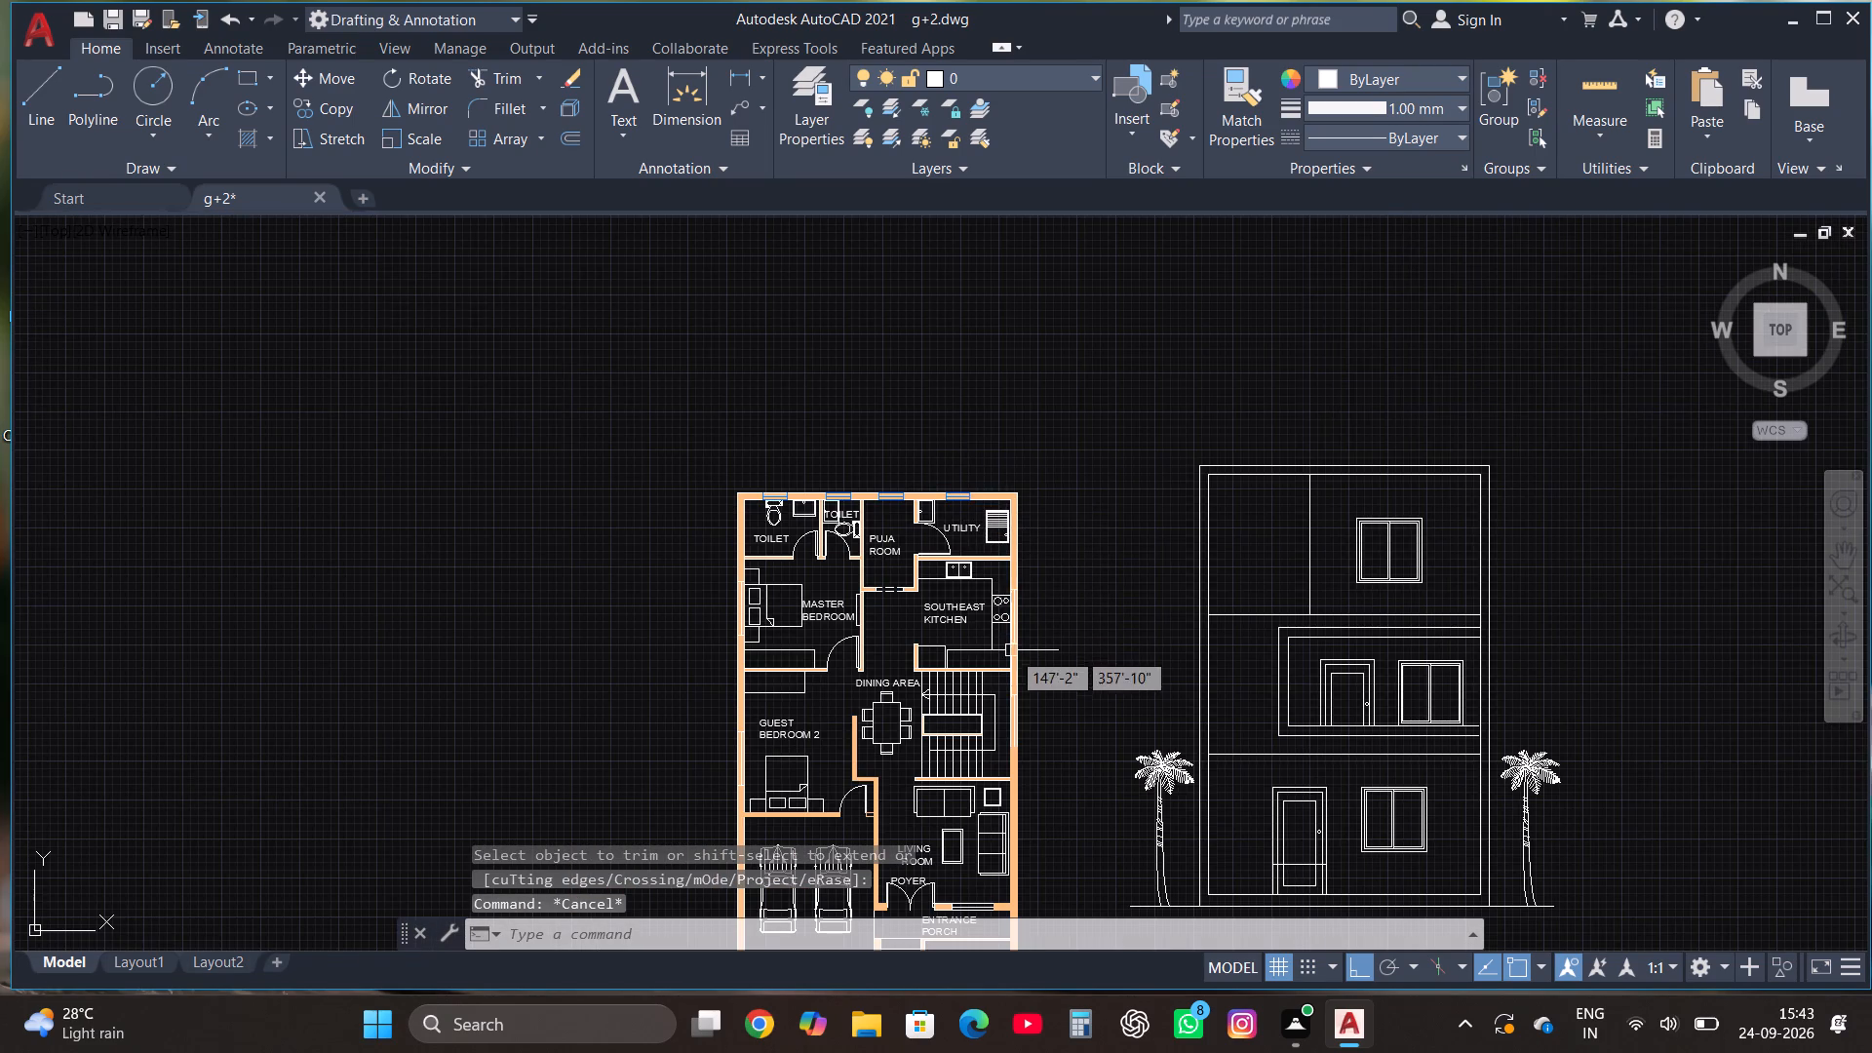
scroll(1017, 658, "up", 3)
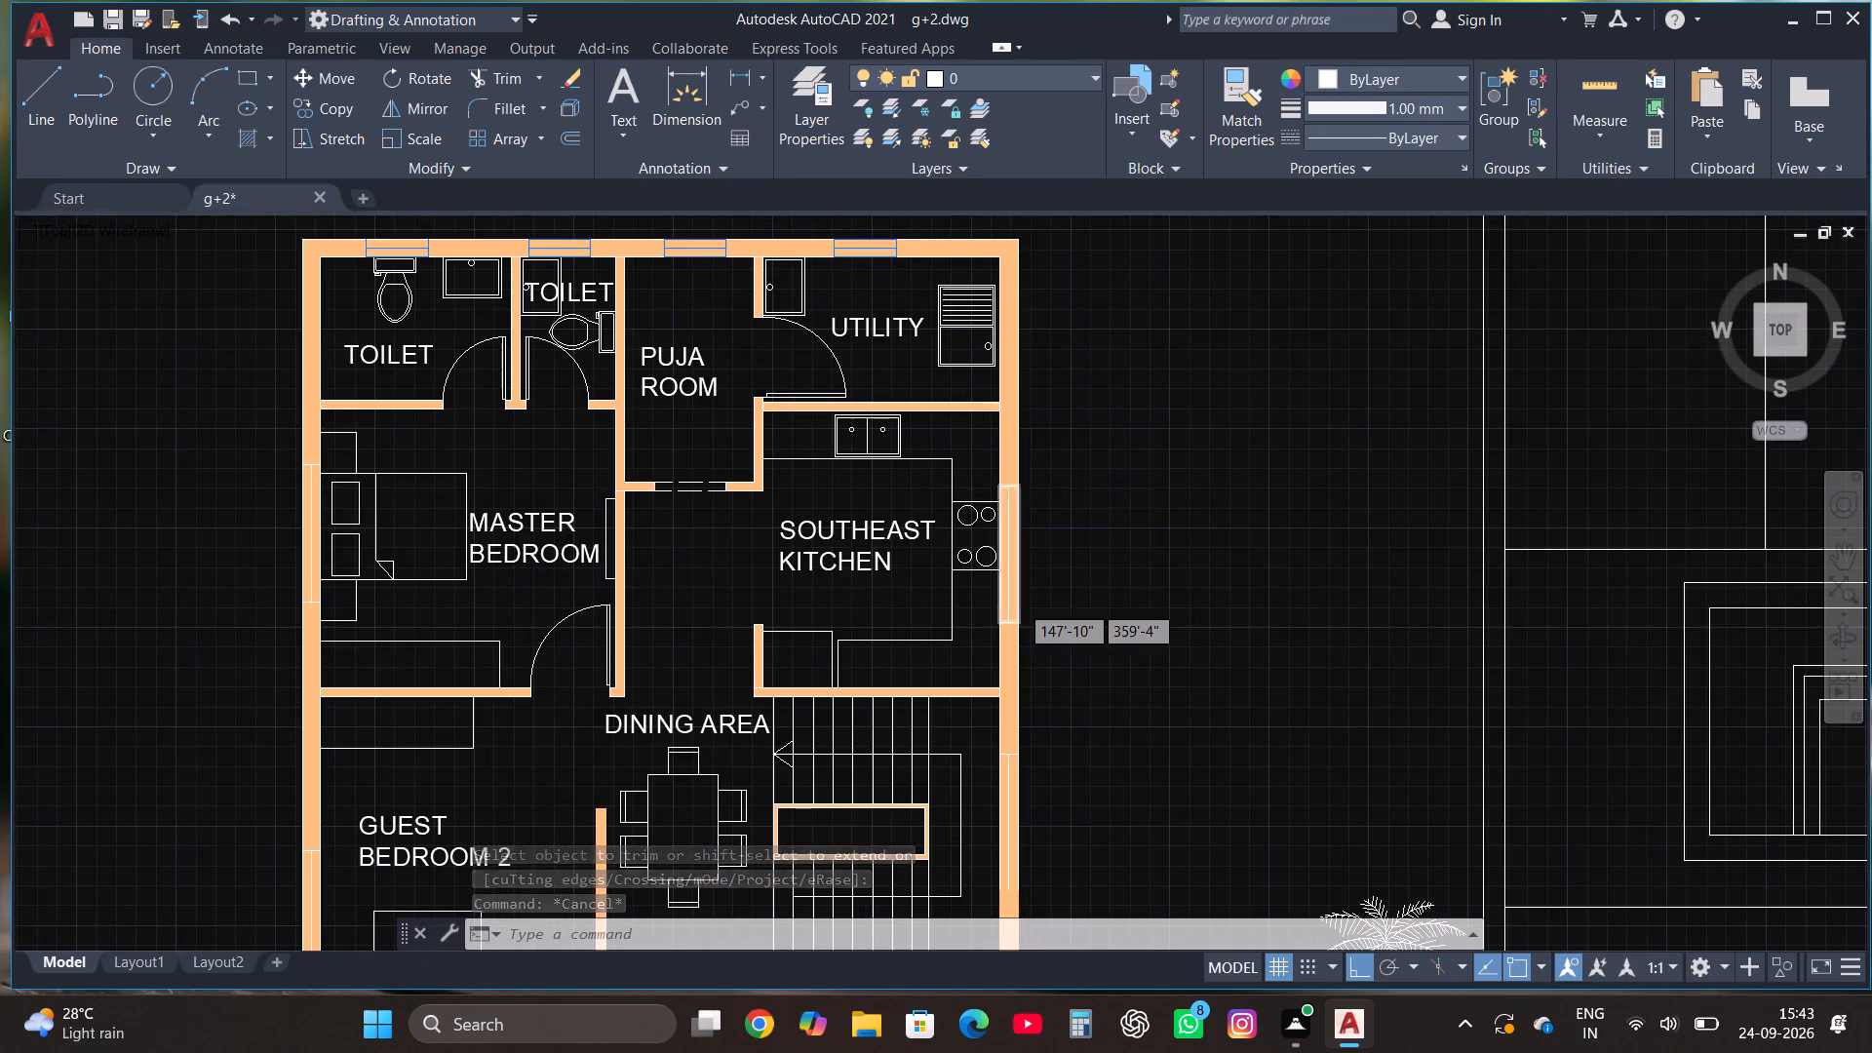
scroll(1019, 604, "up", 1)
left_click(955, 688)
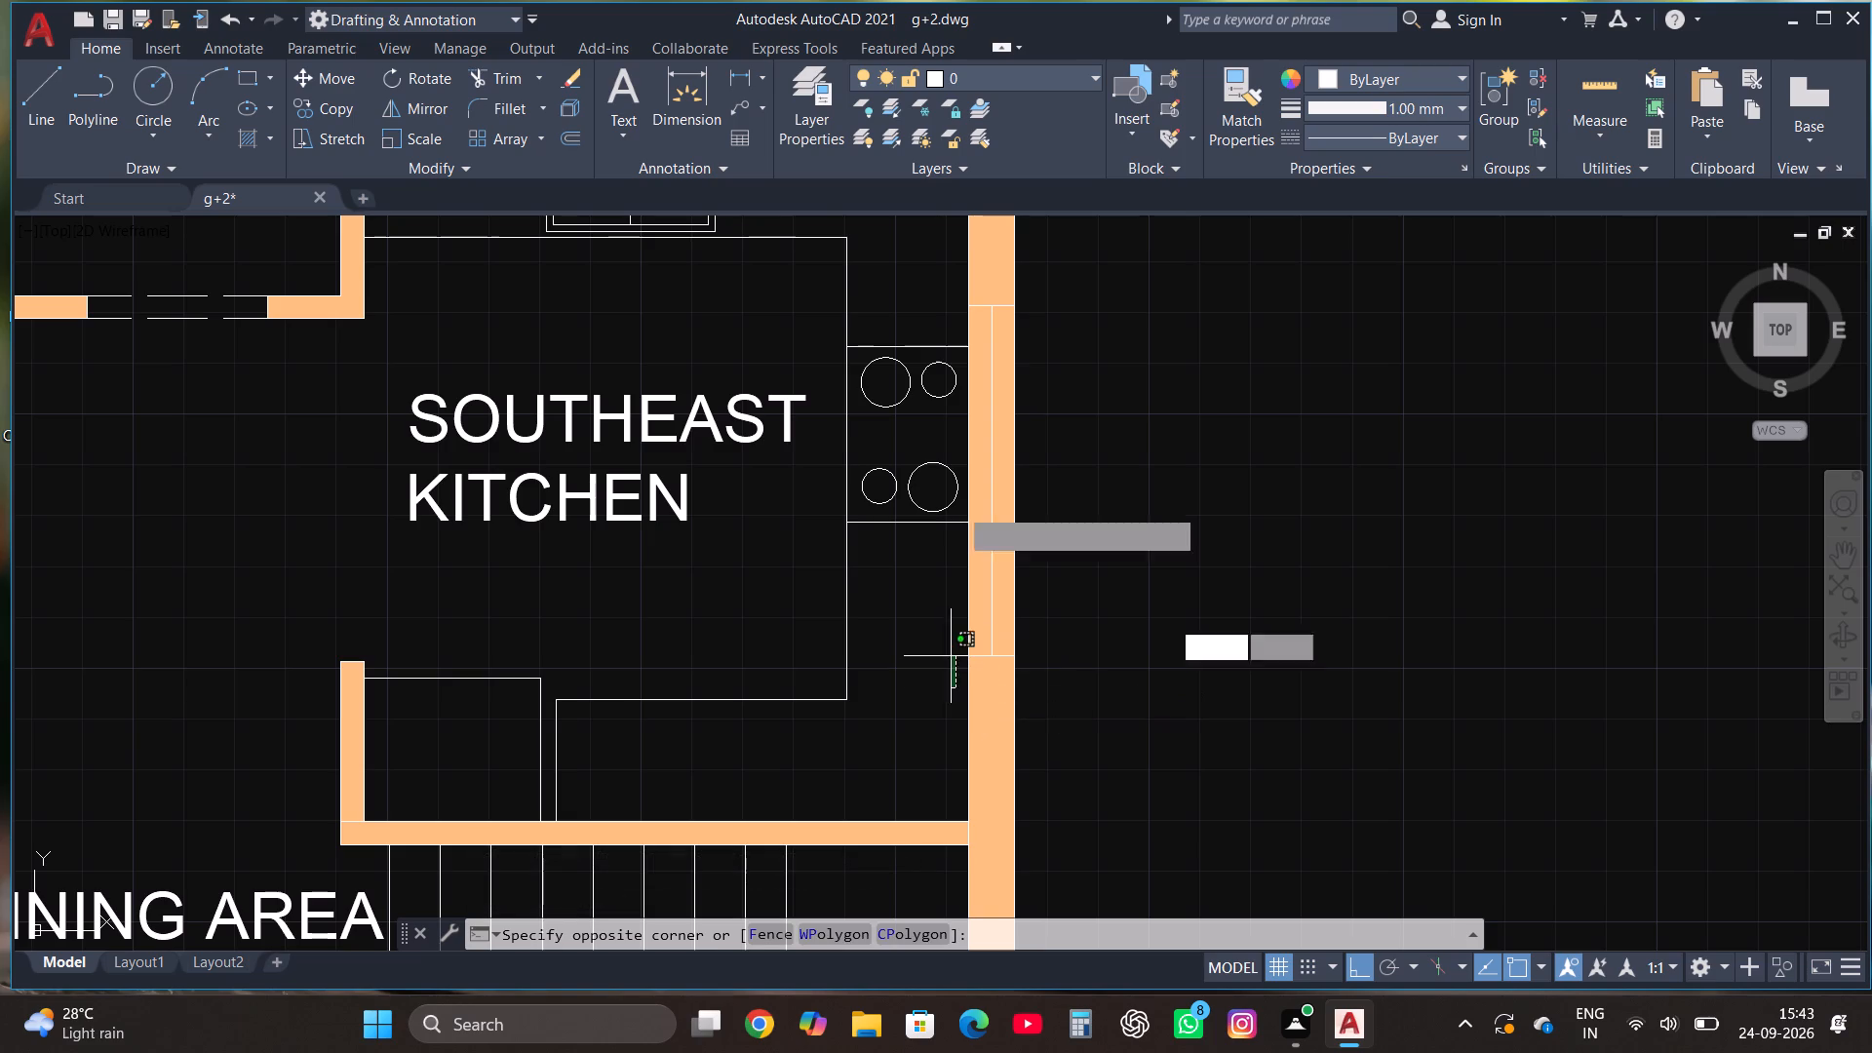
left_click(1055, 261)
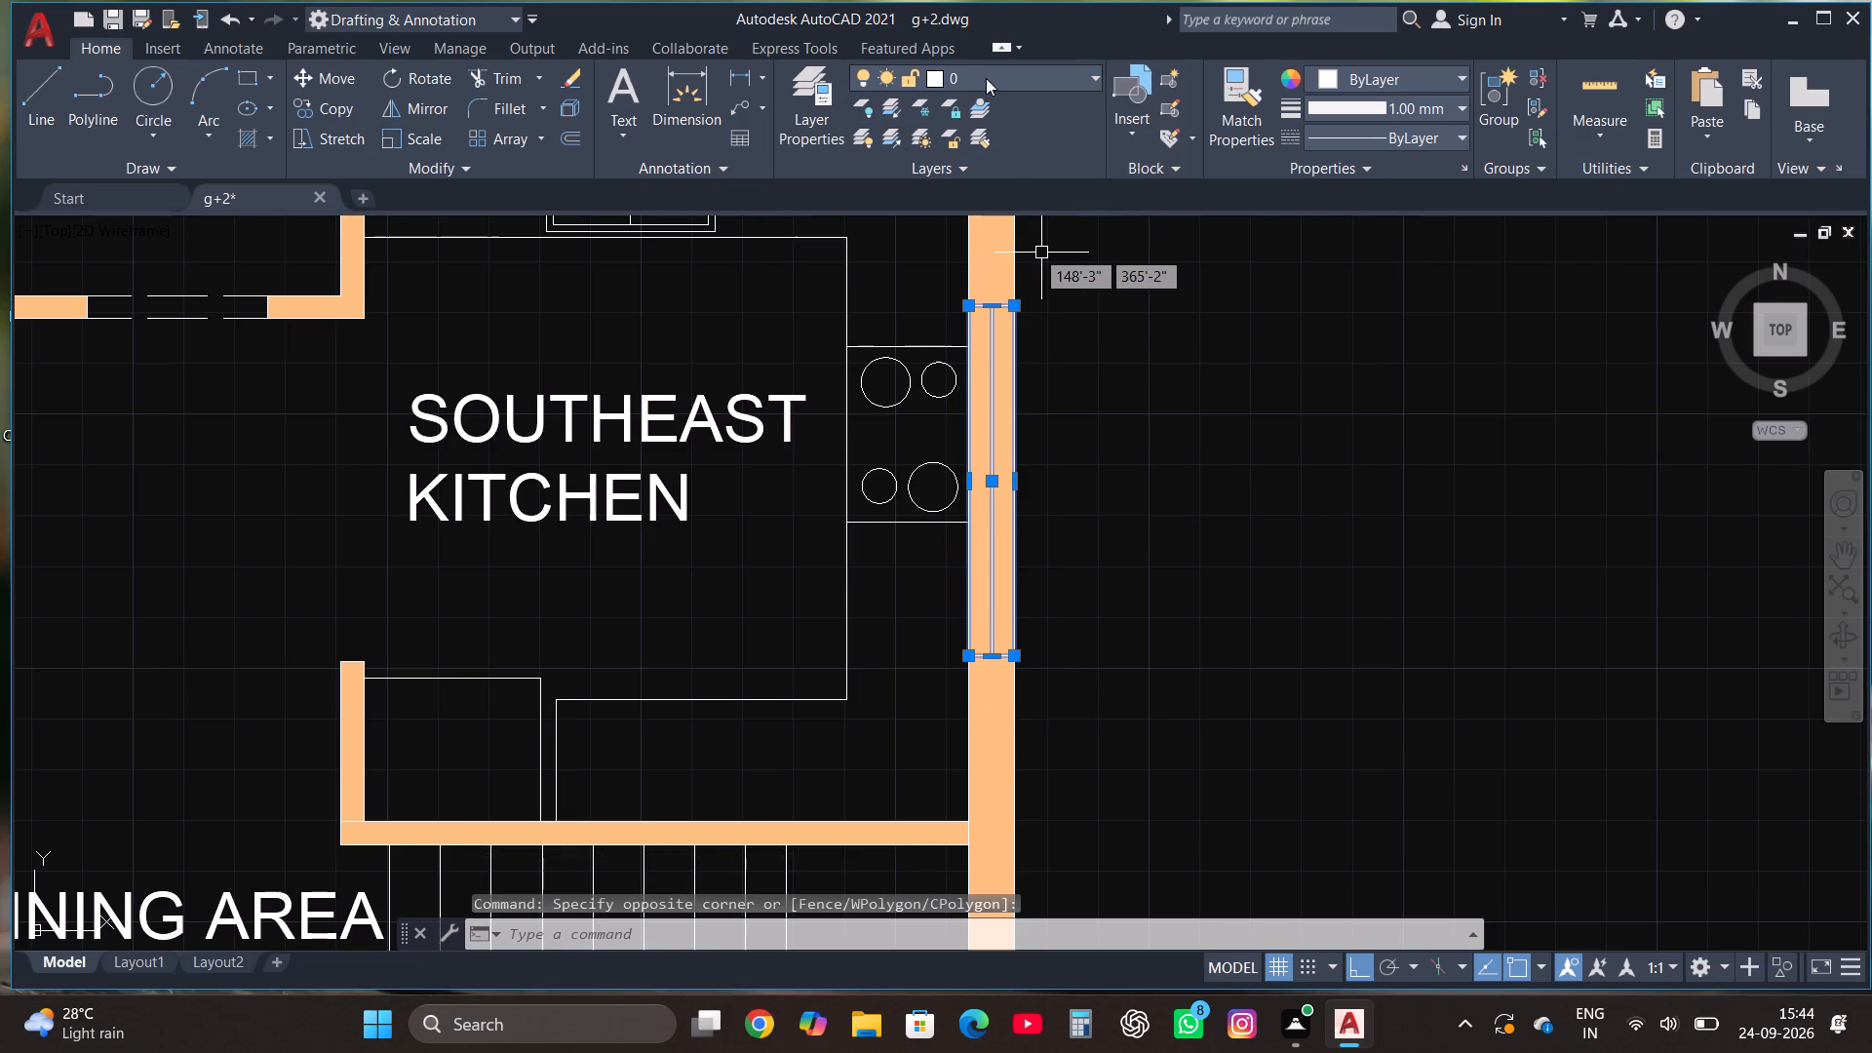
left_click(986, 78)
left_click(998, 170)
Move the staircase's window rectangle and centre line in the east wall to the WINDOW layer.
scroll(974, 280, "down", 1)
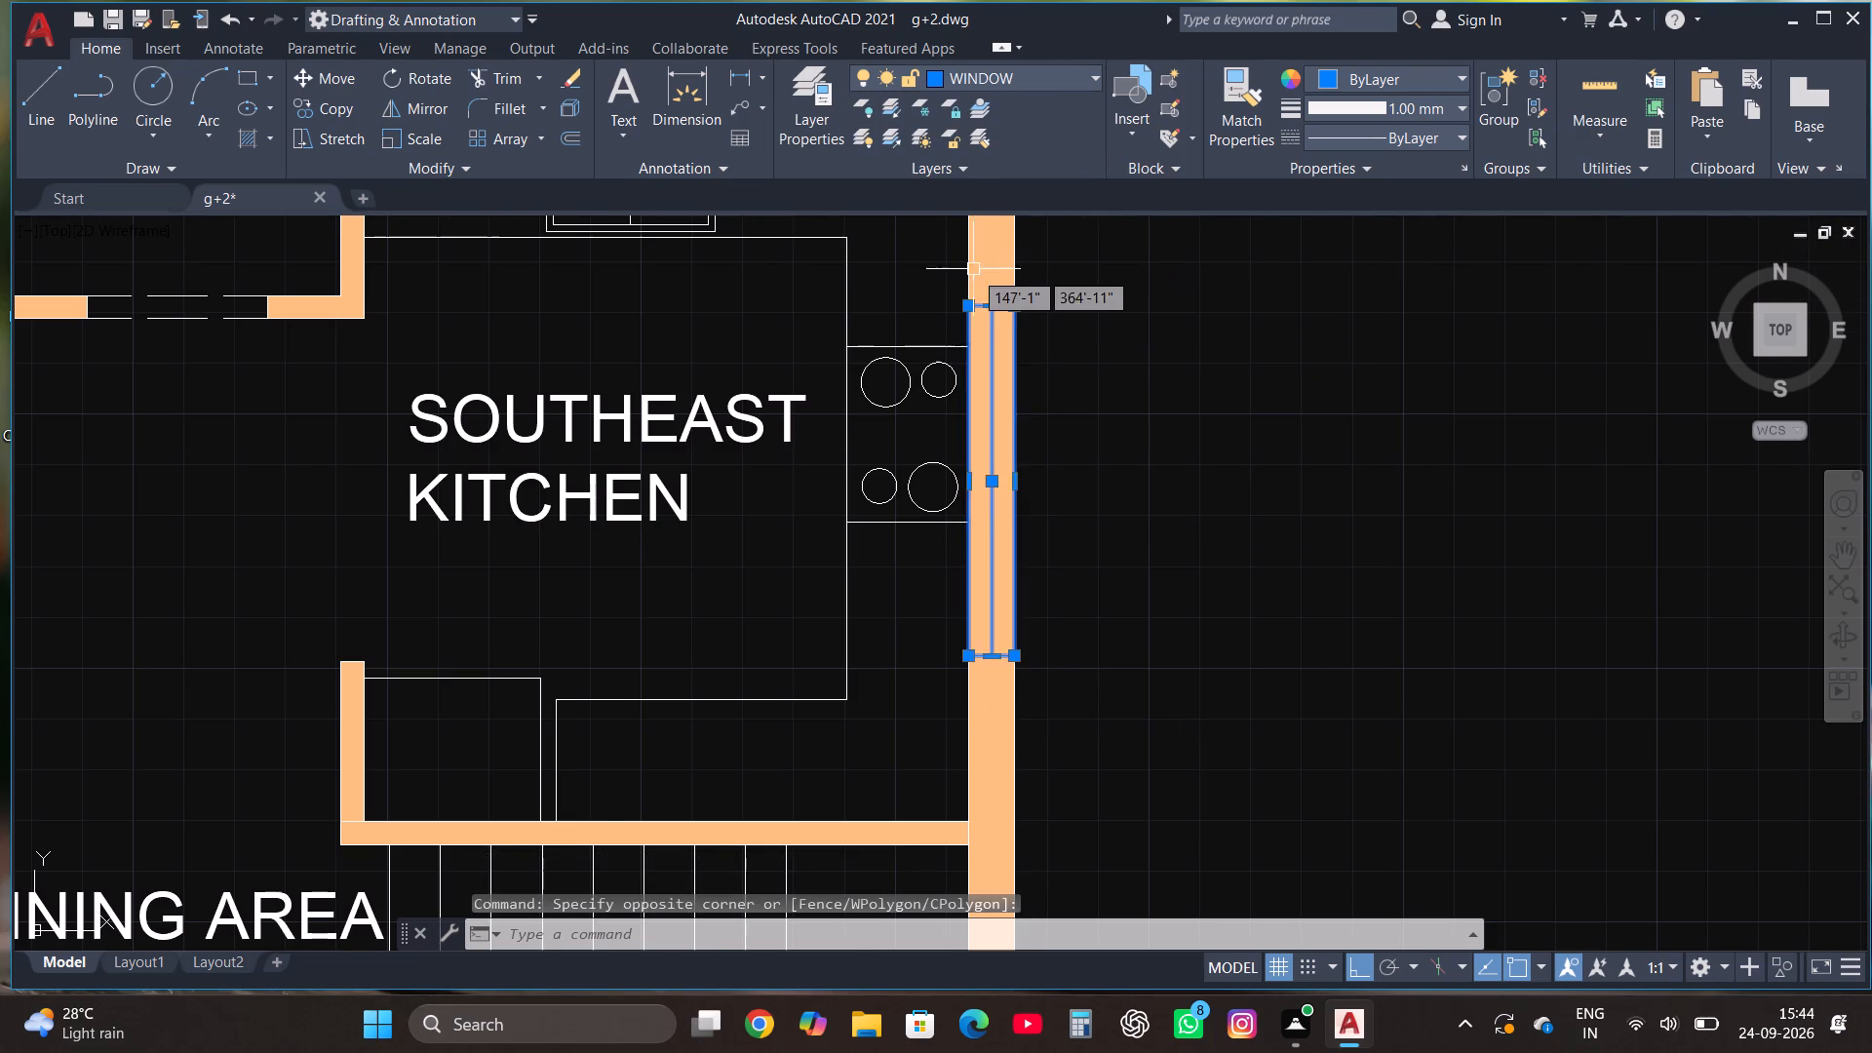
scroll(974, 279, "down", 1)
scroll(953, 728, "up", 1)
left_click(966, 721)
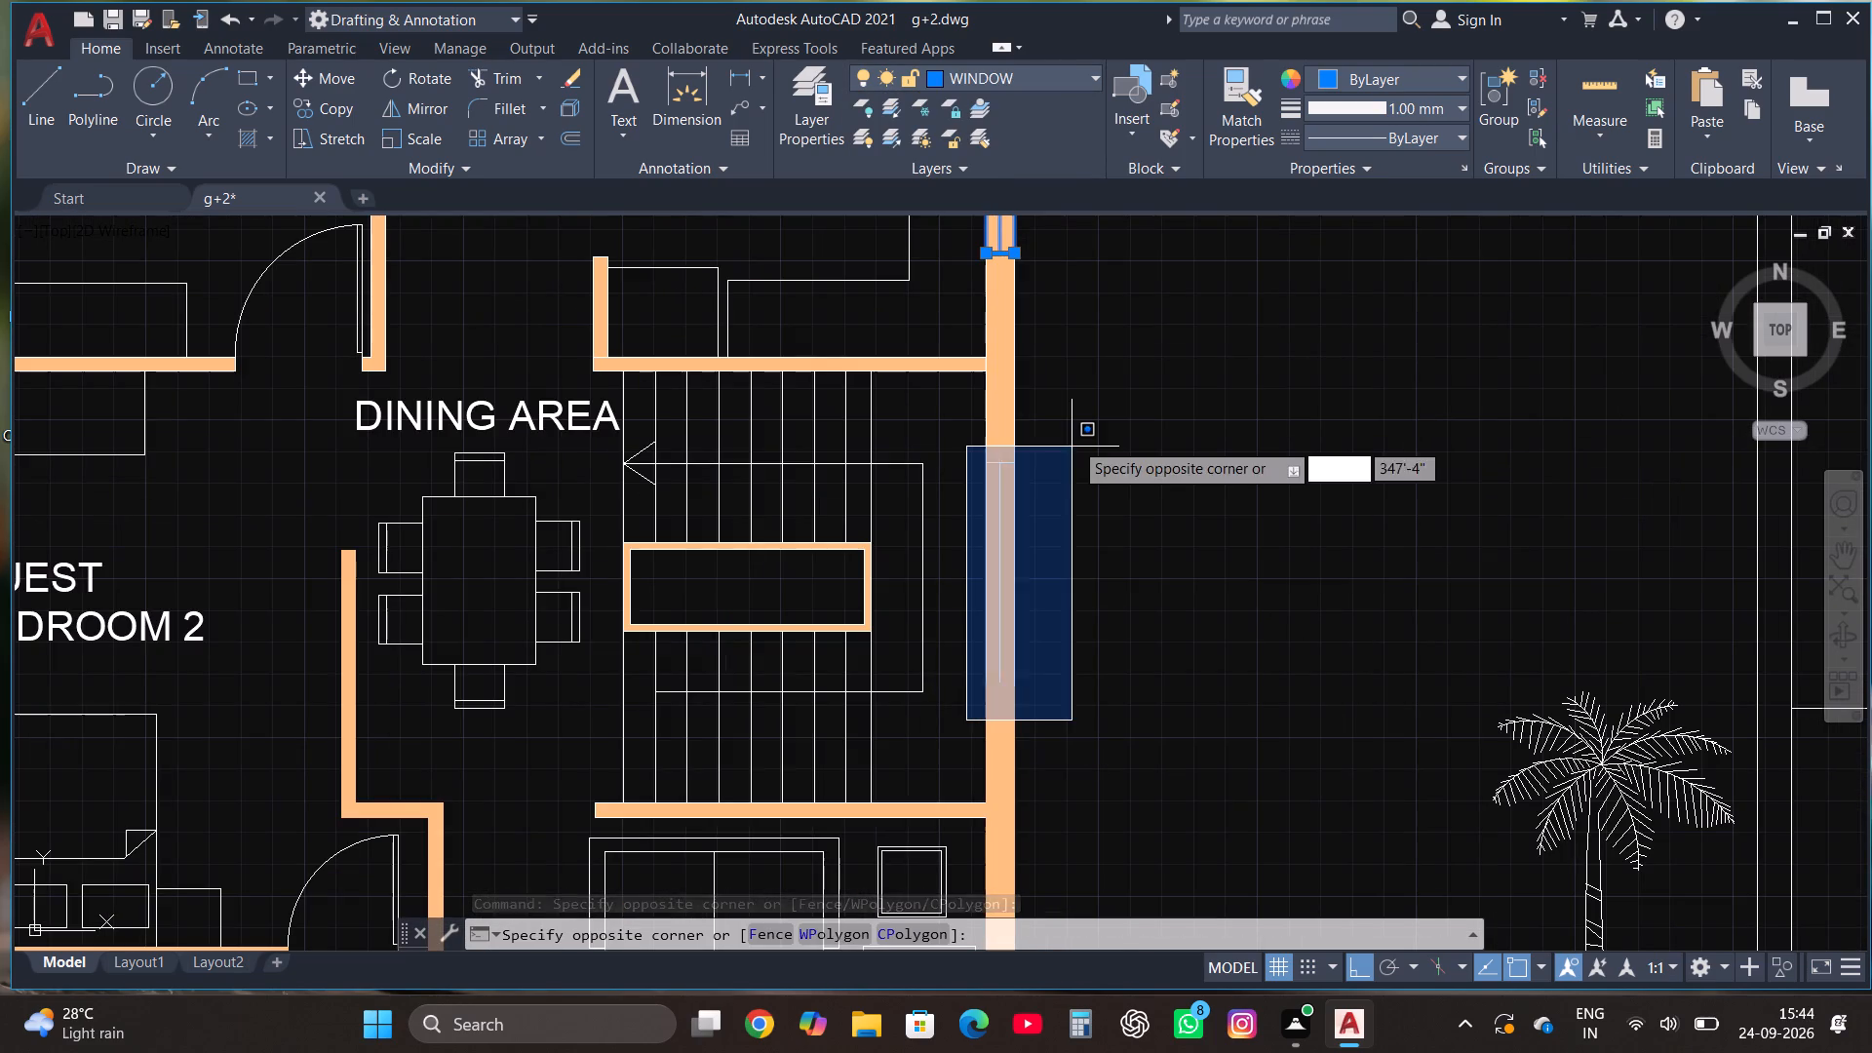
left_click(1073, 419)
left_click(1026, 79)
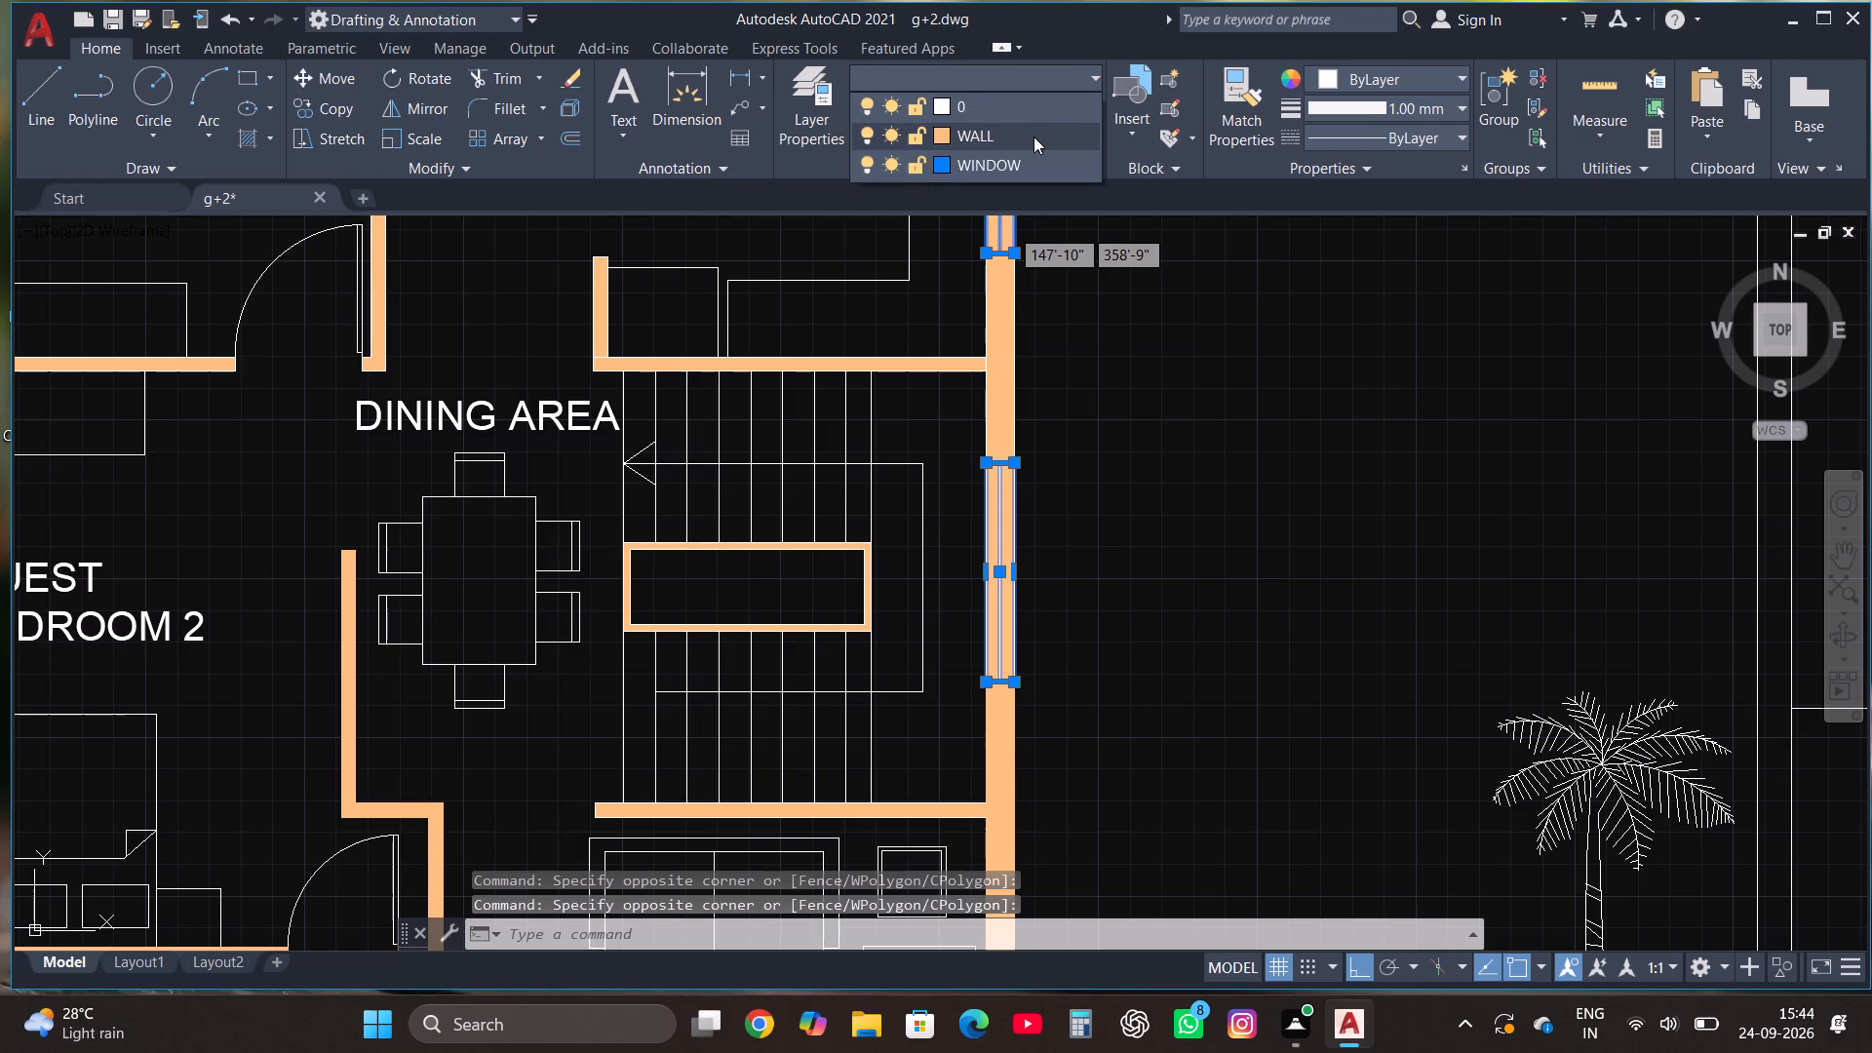
left_click(1026, 157)
Move the living room's window beside the entrance porch to the WINDOW layer.
scroll(1016, 303, "down", 2)
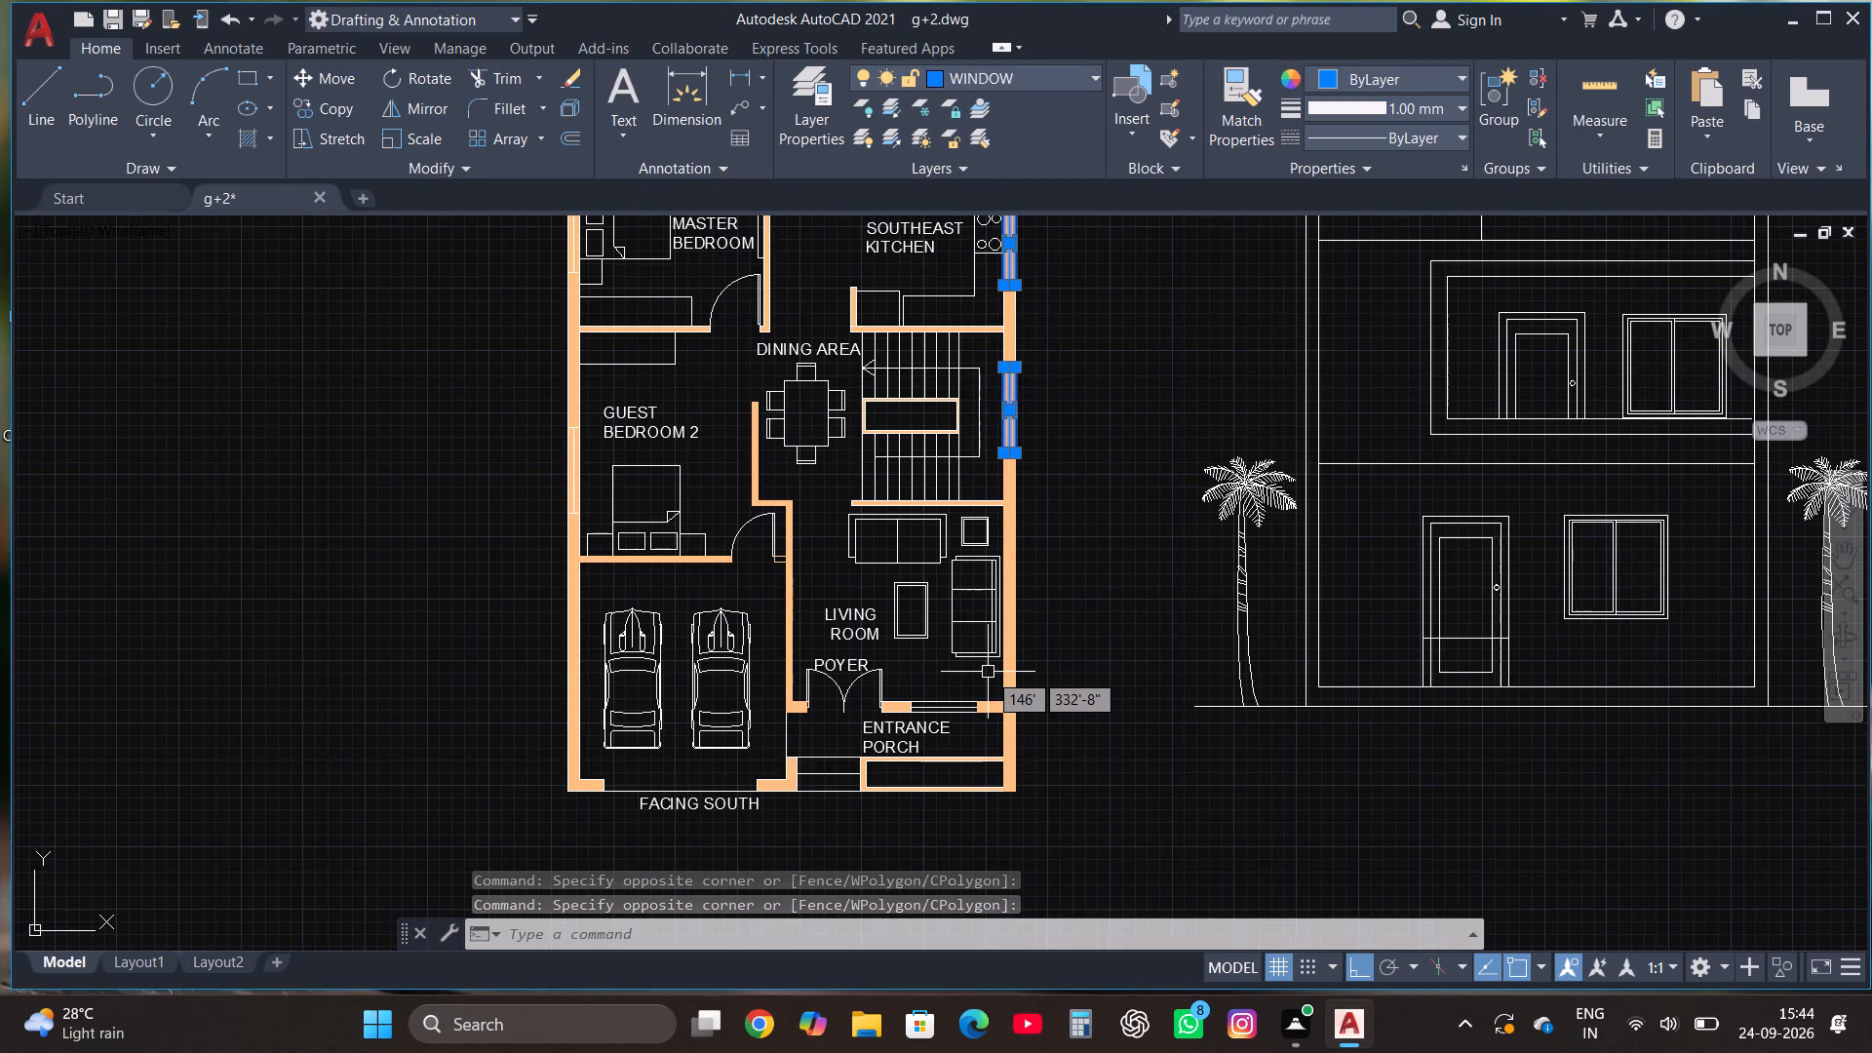
scroll(988, 672, "up", 1)
scroll(880, 760, "up", 2)
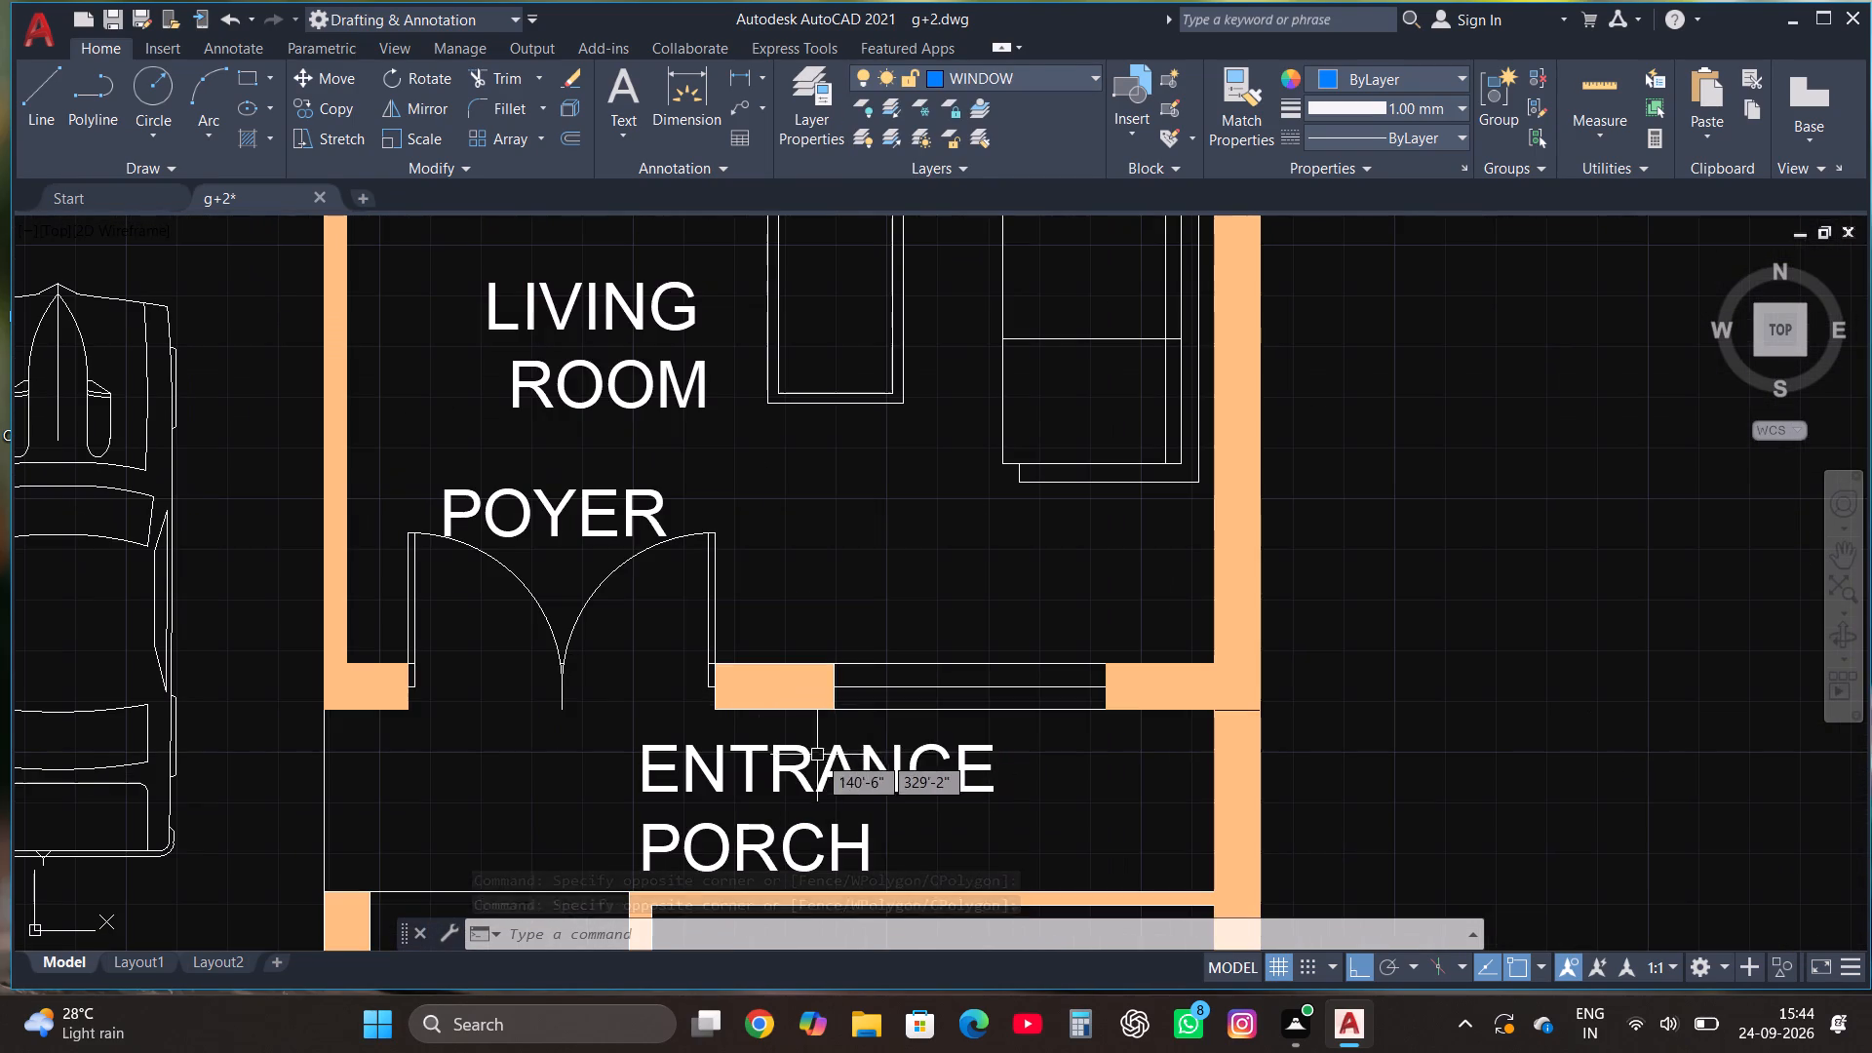
left_click(811, 729)
left_click(1132, 608)
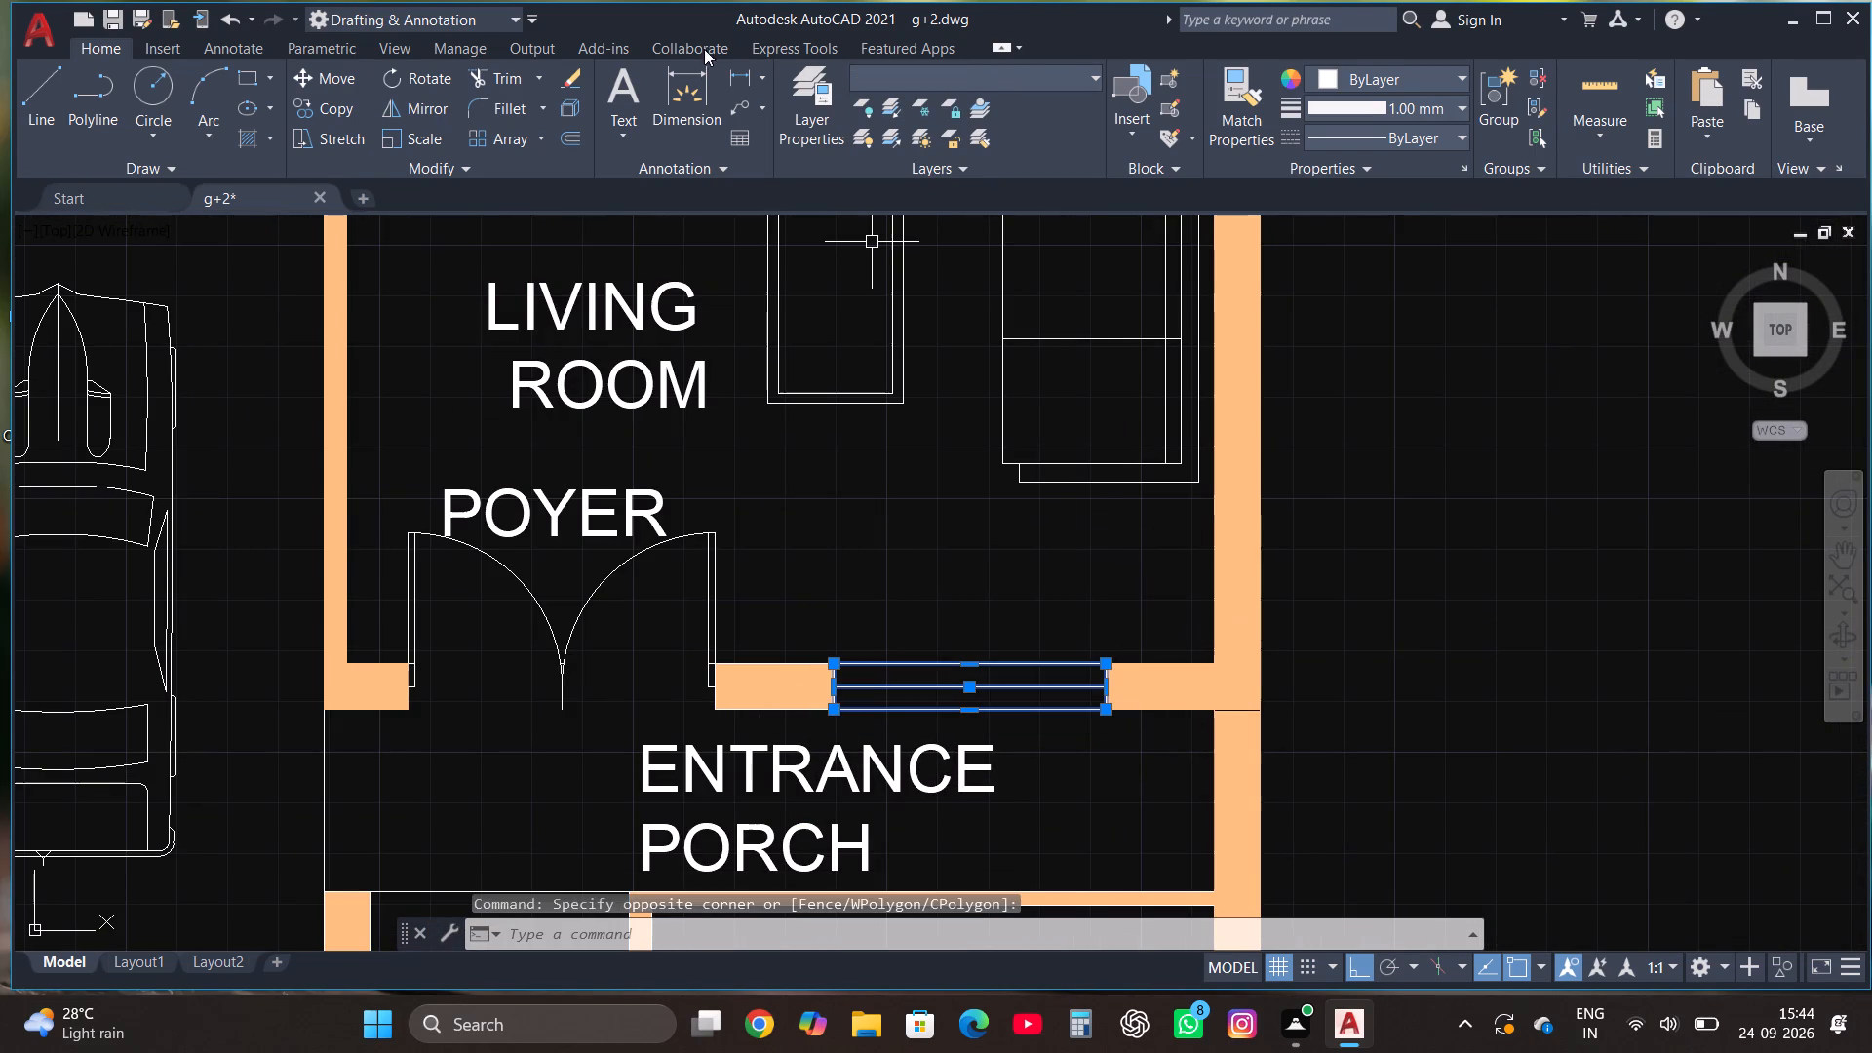
left_click(936, 77)
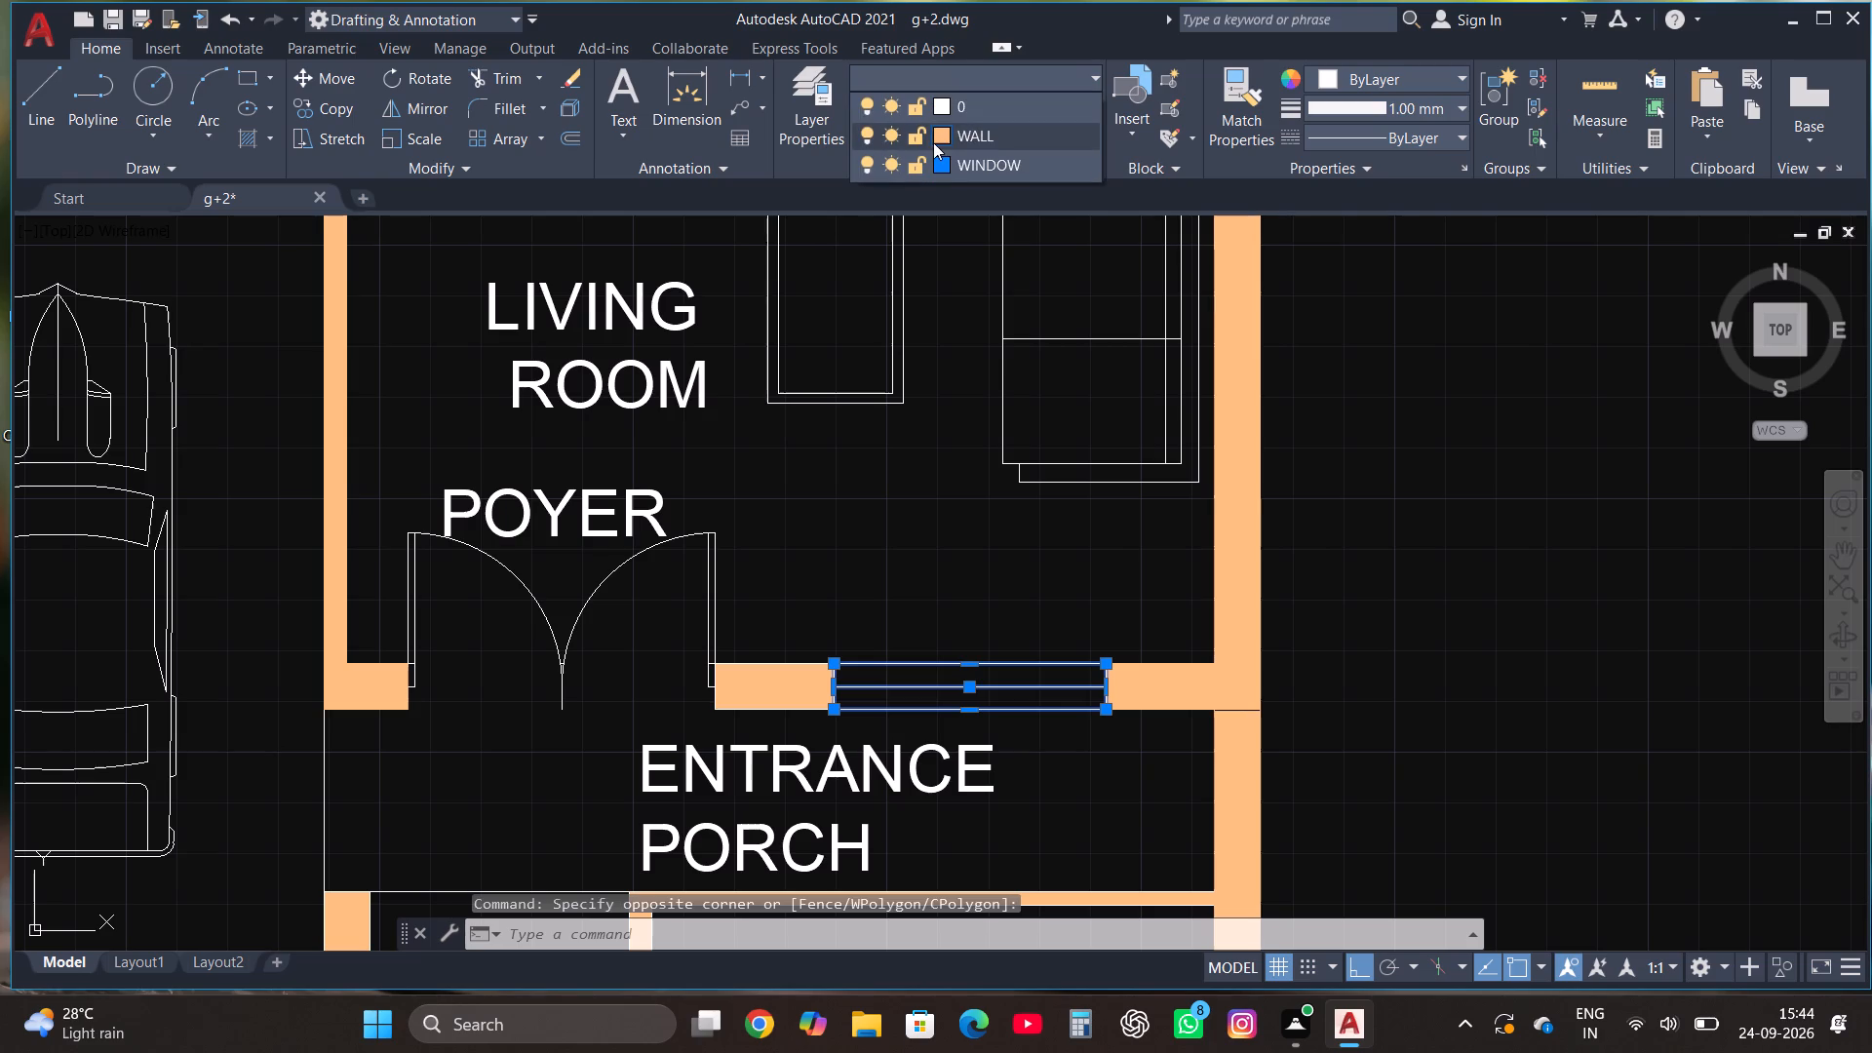
left_click(942, 166)
scroll(1005, 451, "down", 3)
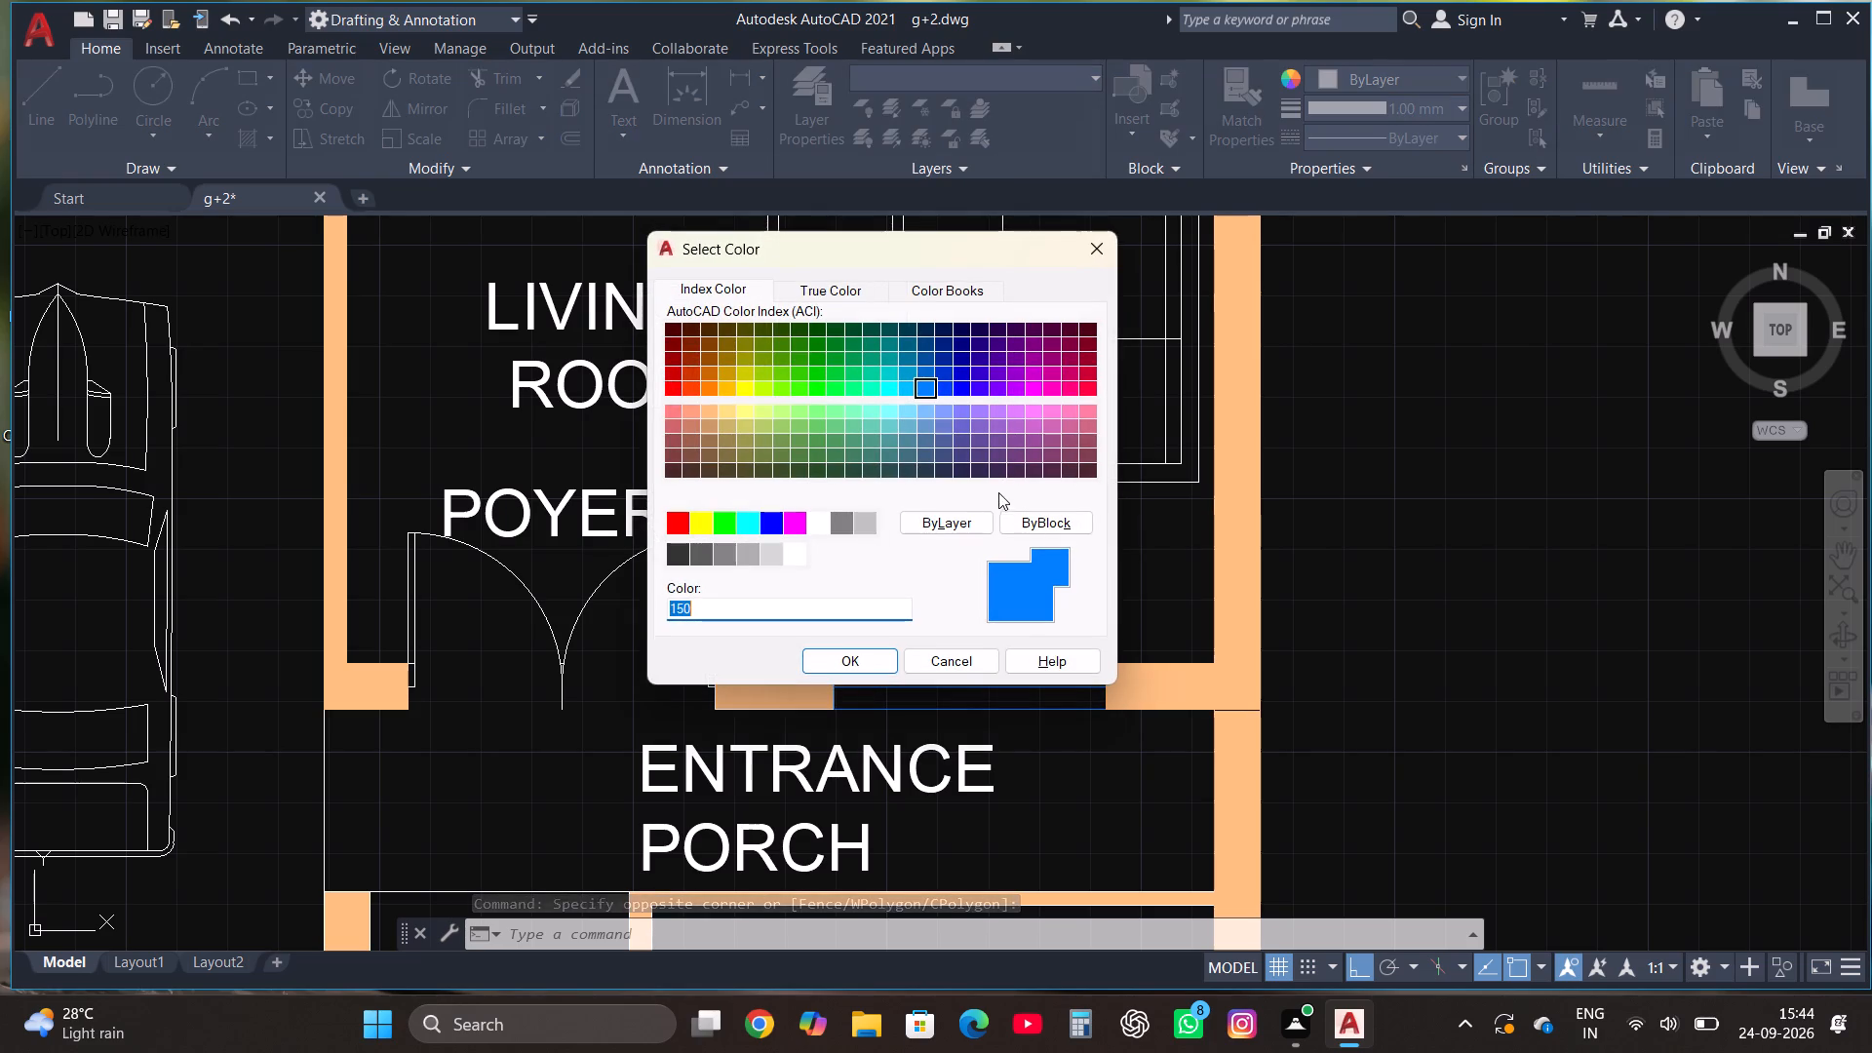
left_click(1098, 249)
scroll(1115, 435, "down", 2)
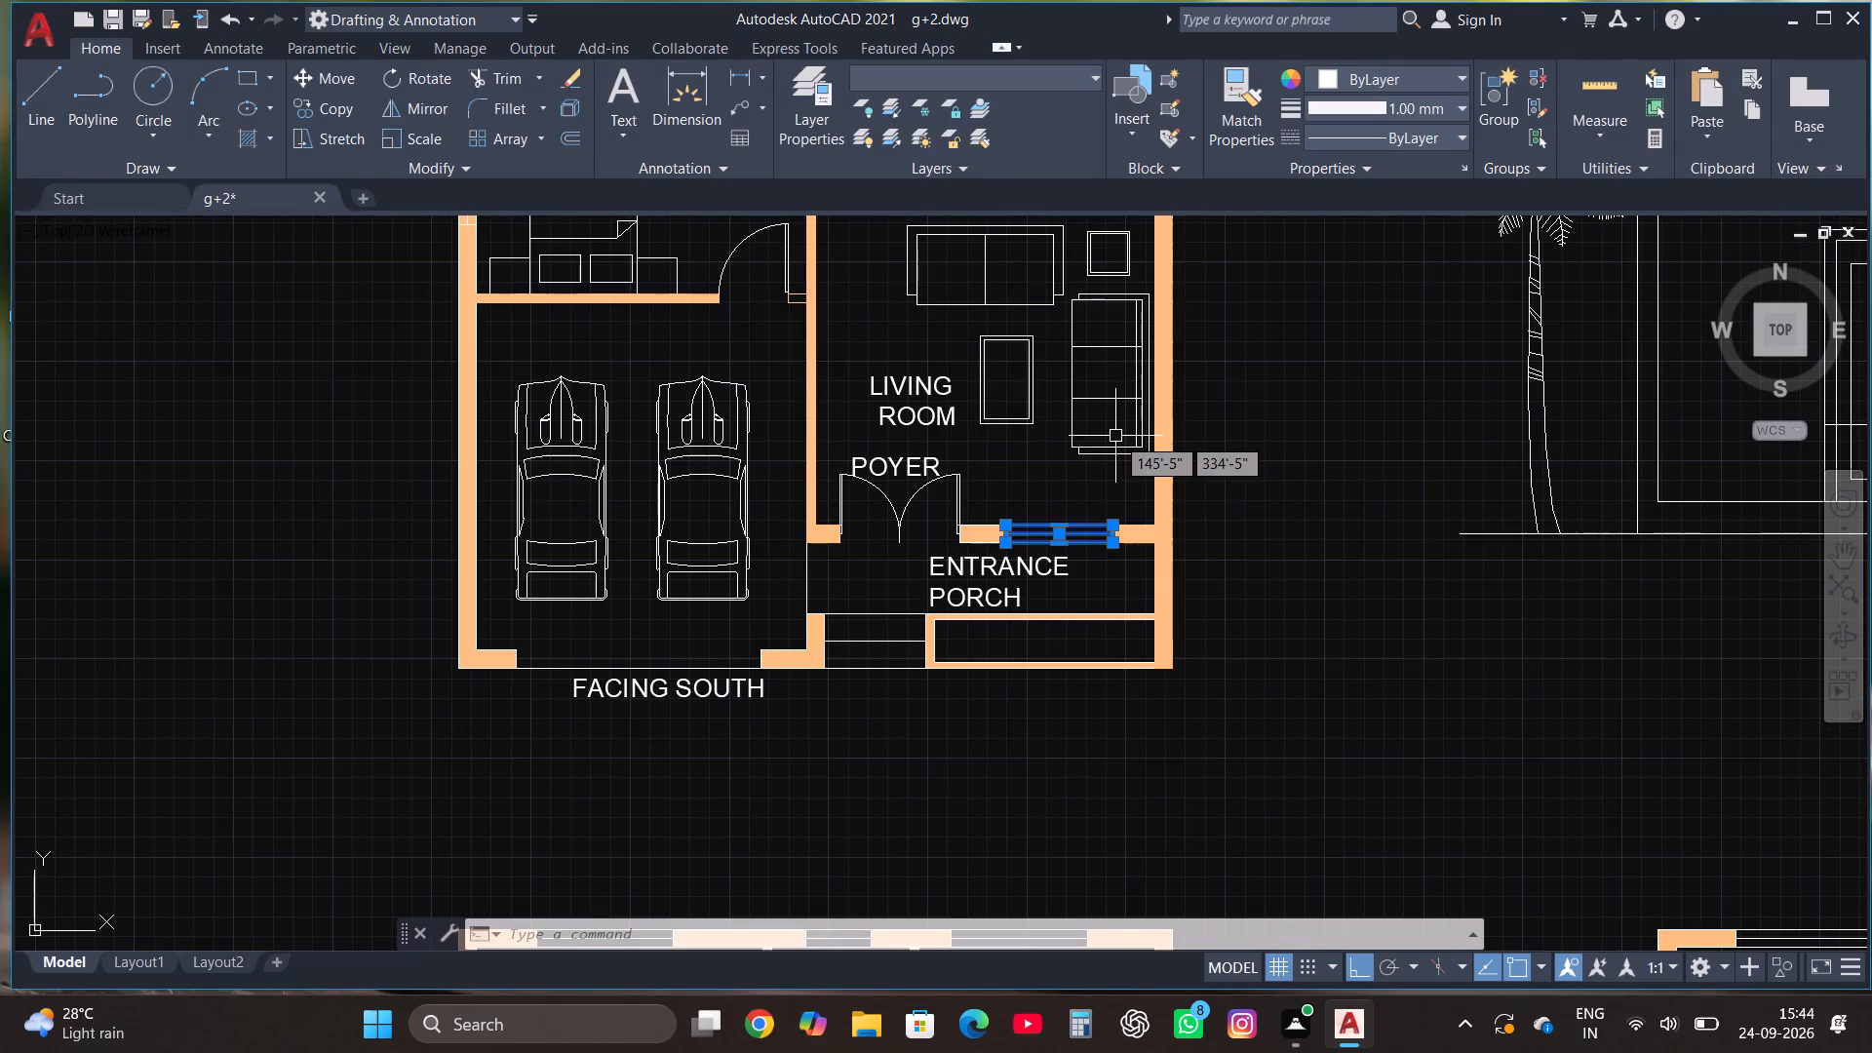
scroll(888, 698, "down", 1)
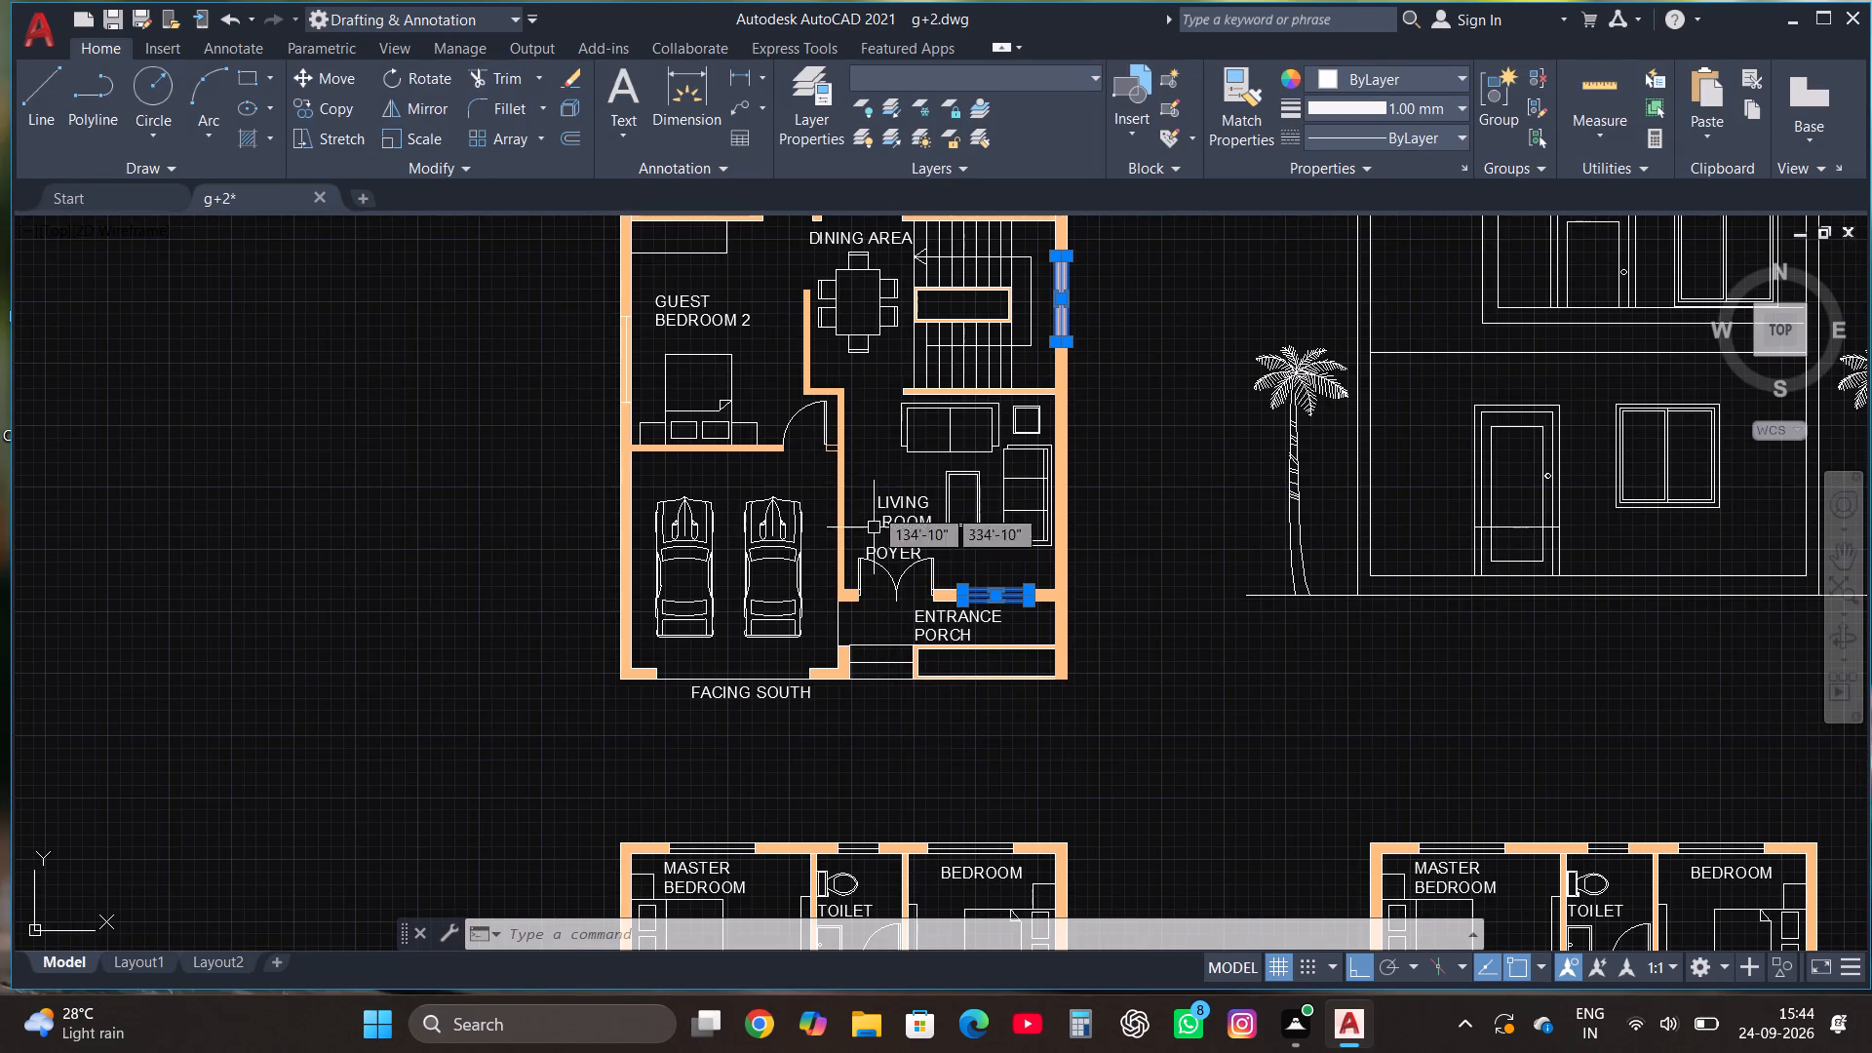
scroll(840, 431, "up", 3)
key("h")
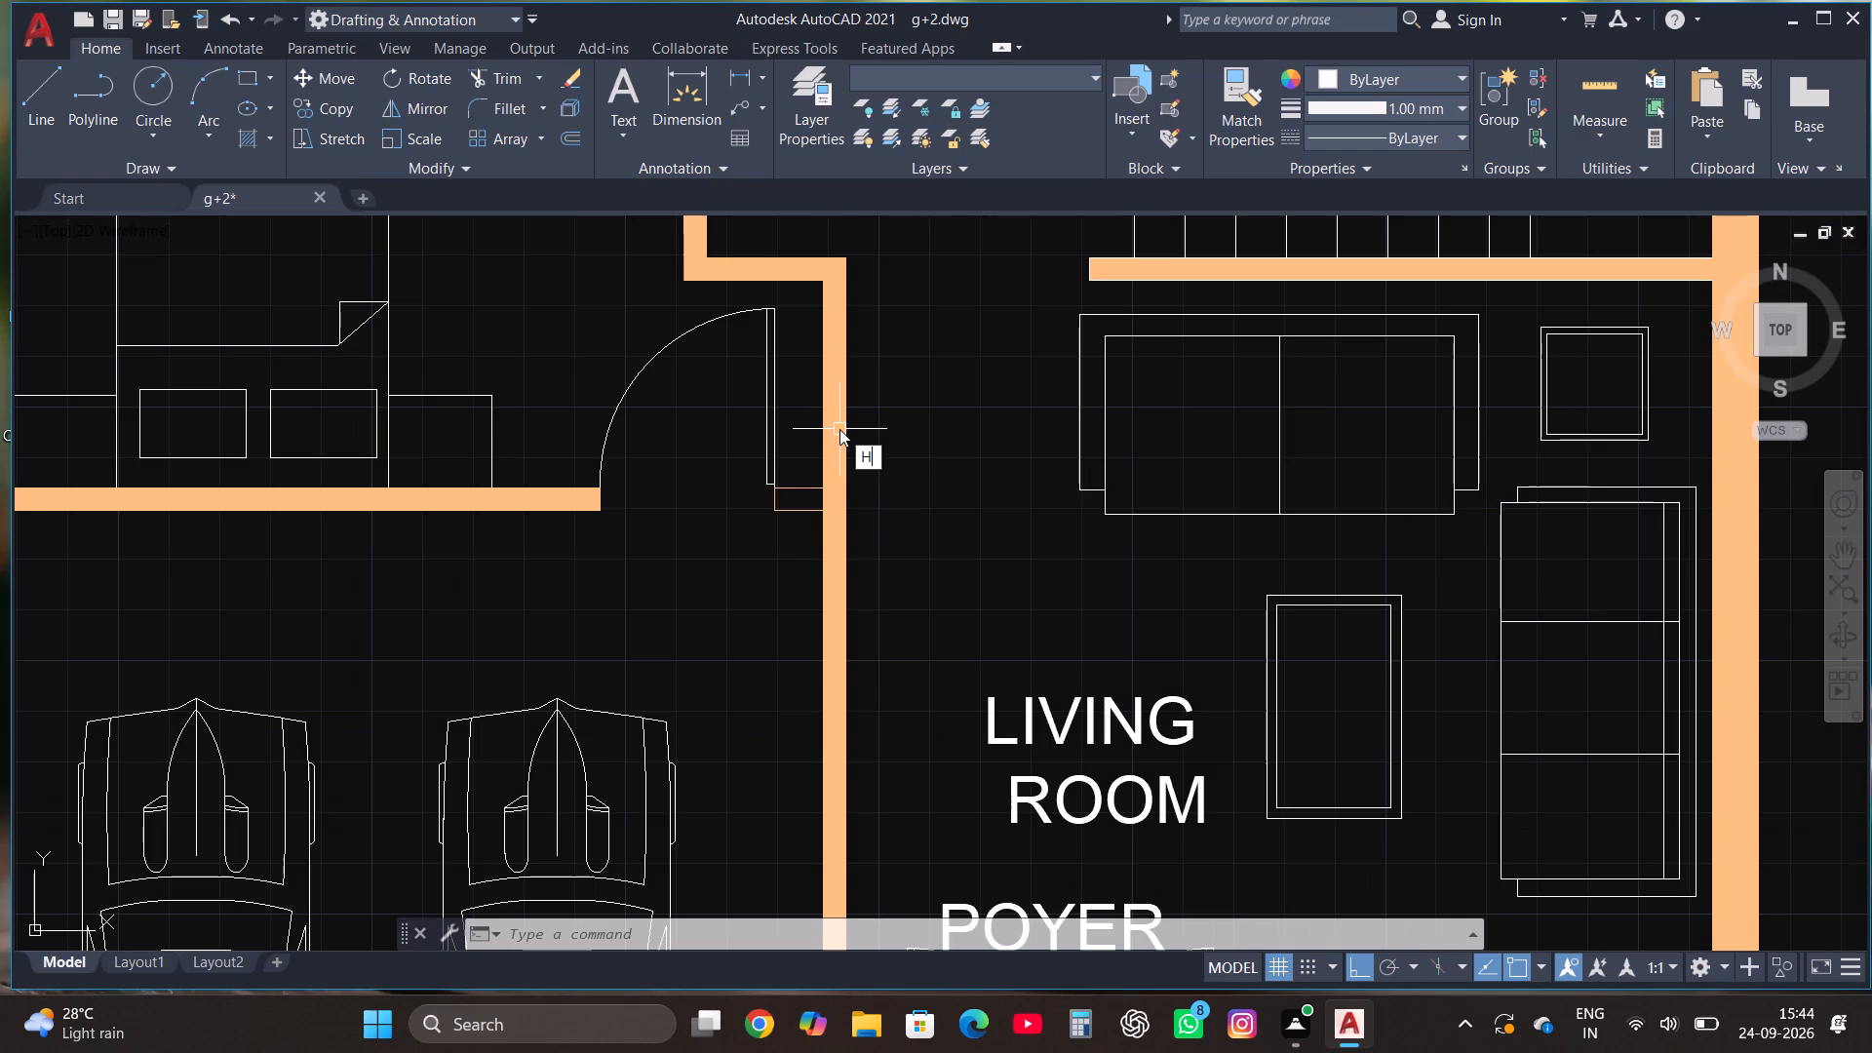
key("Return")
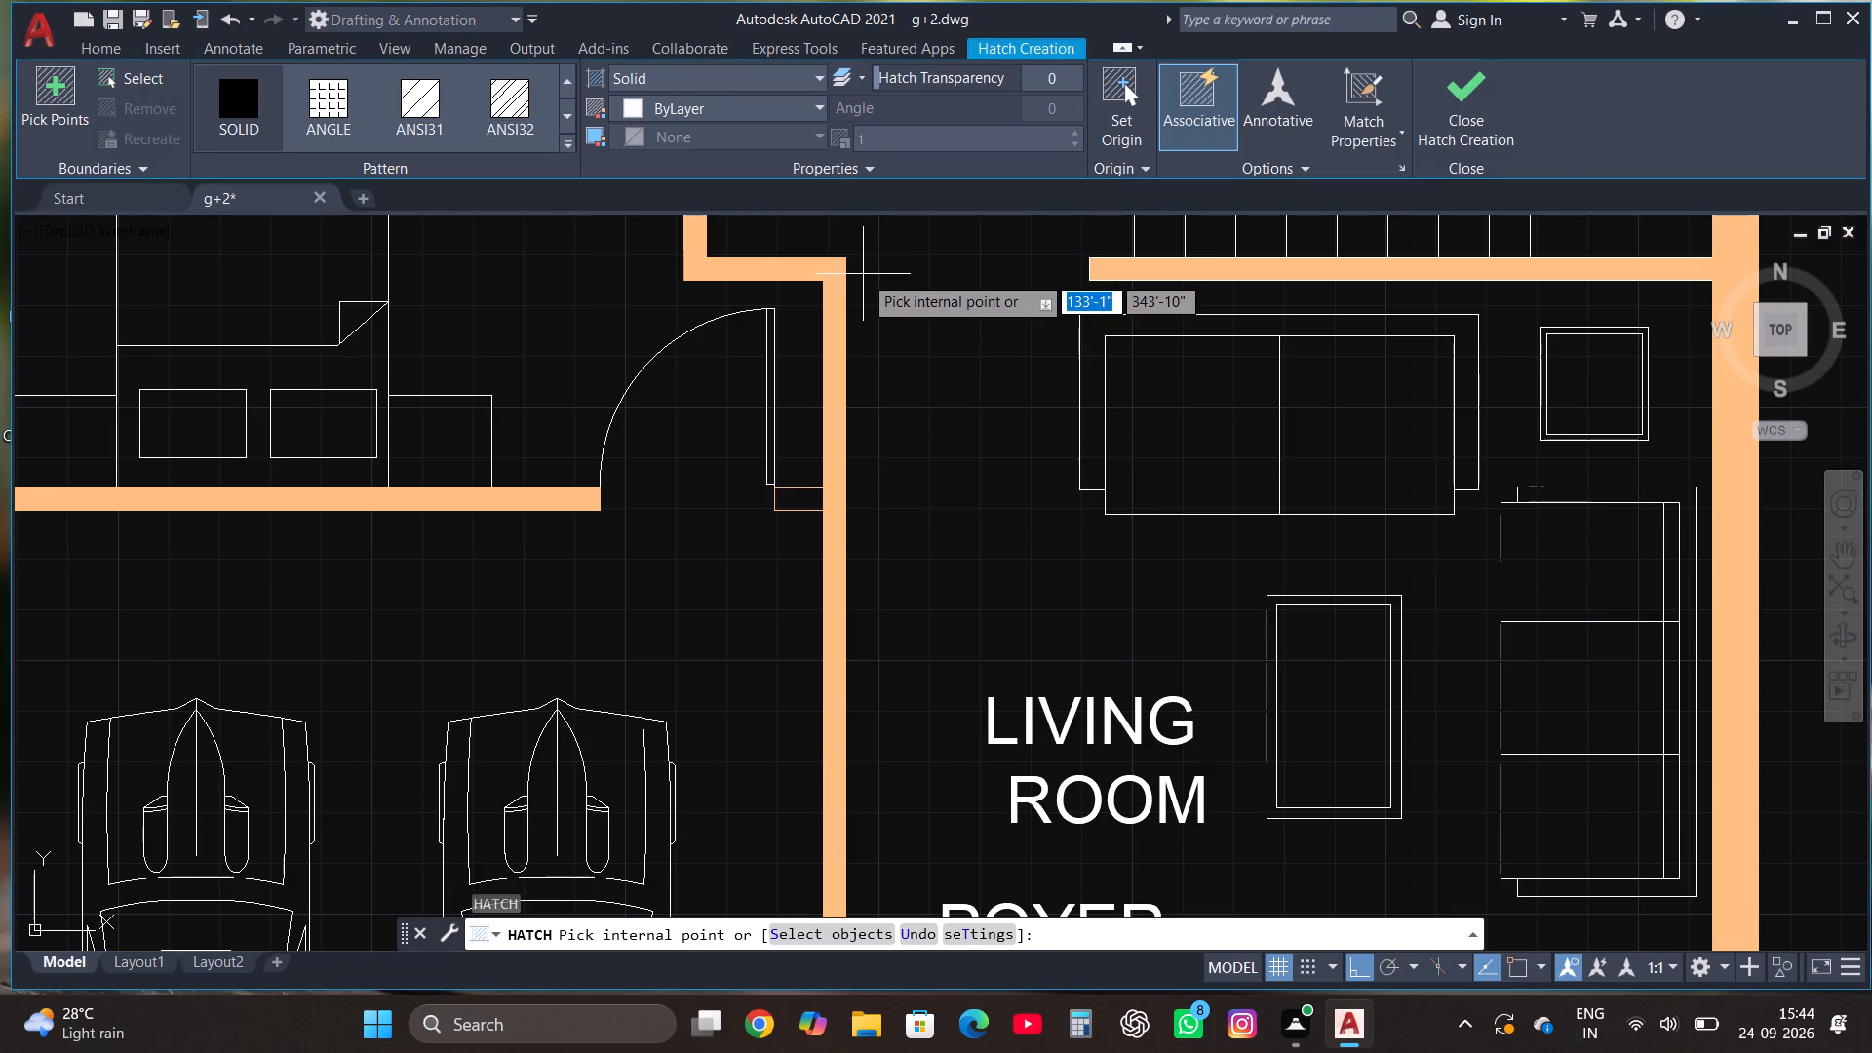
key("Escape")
Make WALL the current layer and solid-hatch the short wall stub beside the Guest Bedroom 2 door.
left_click(963, 66)
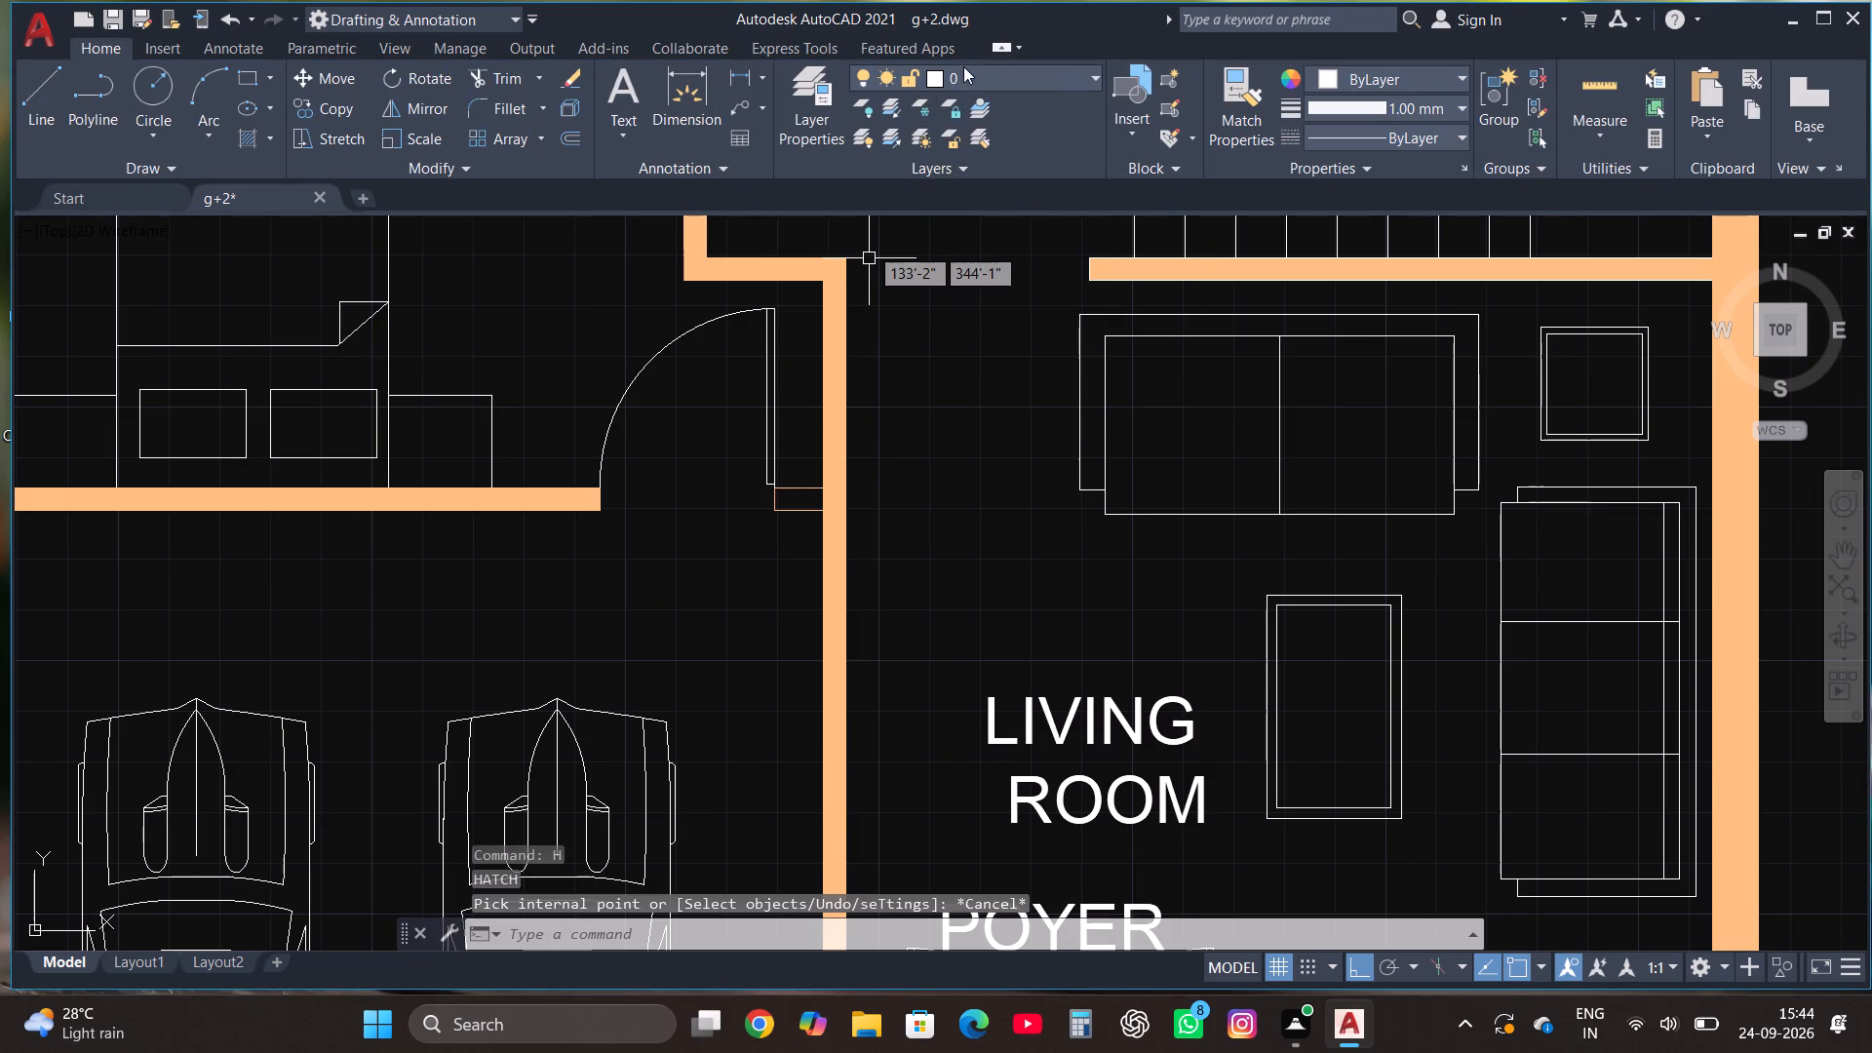
left_click(982, 136)
key("h")
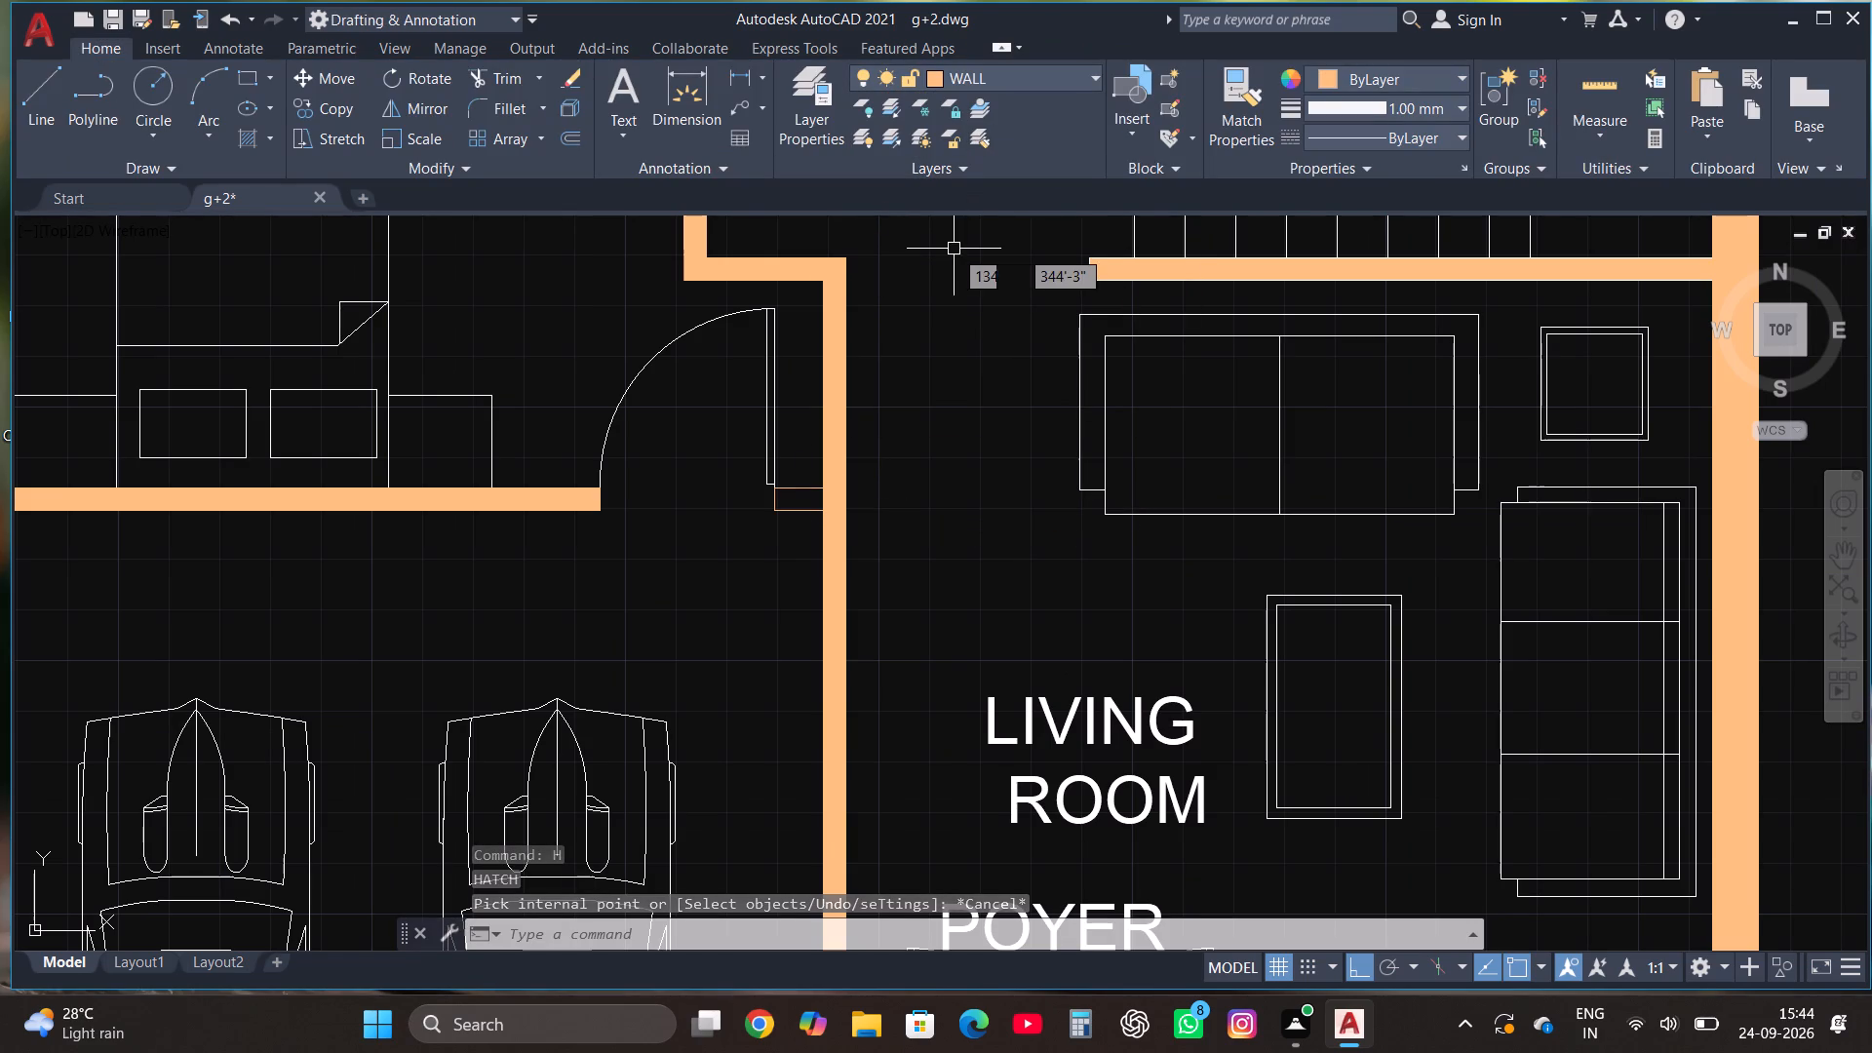
key("Return")
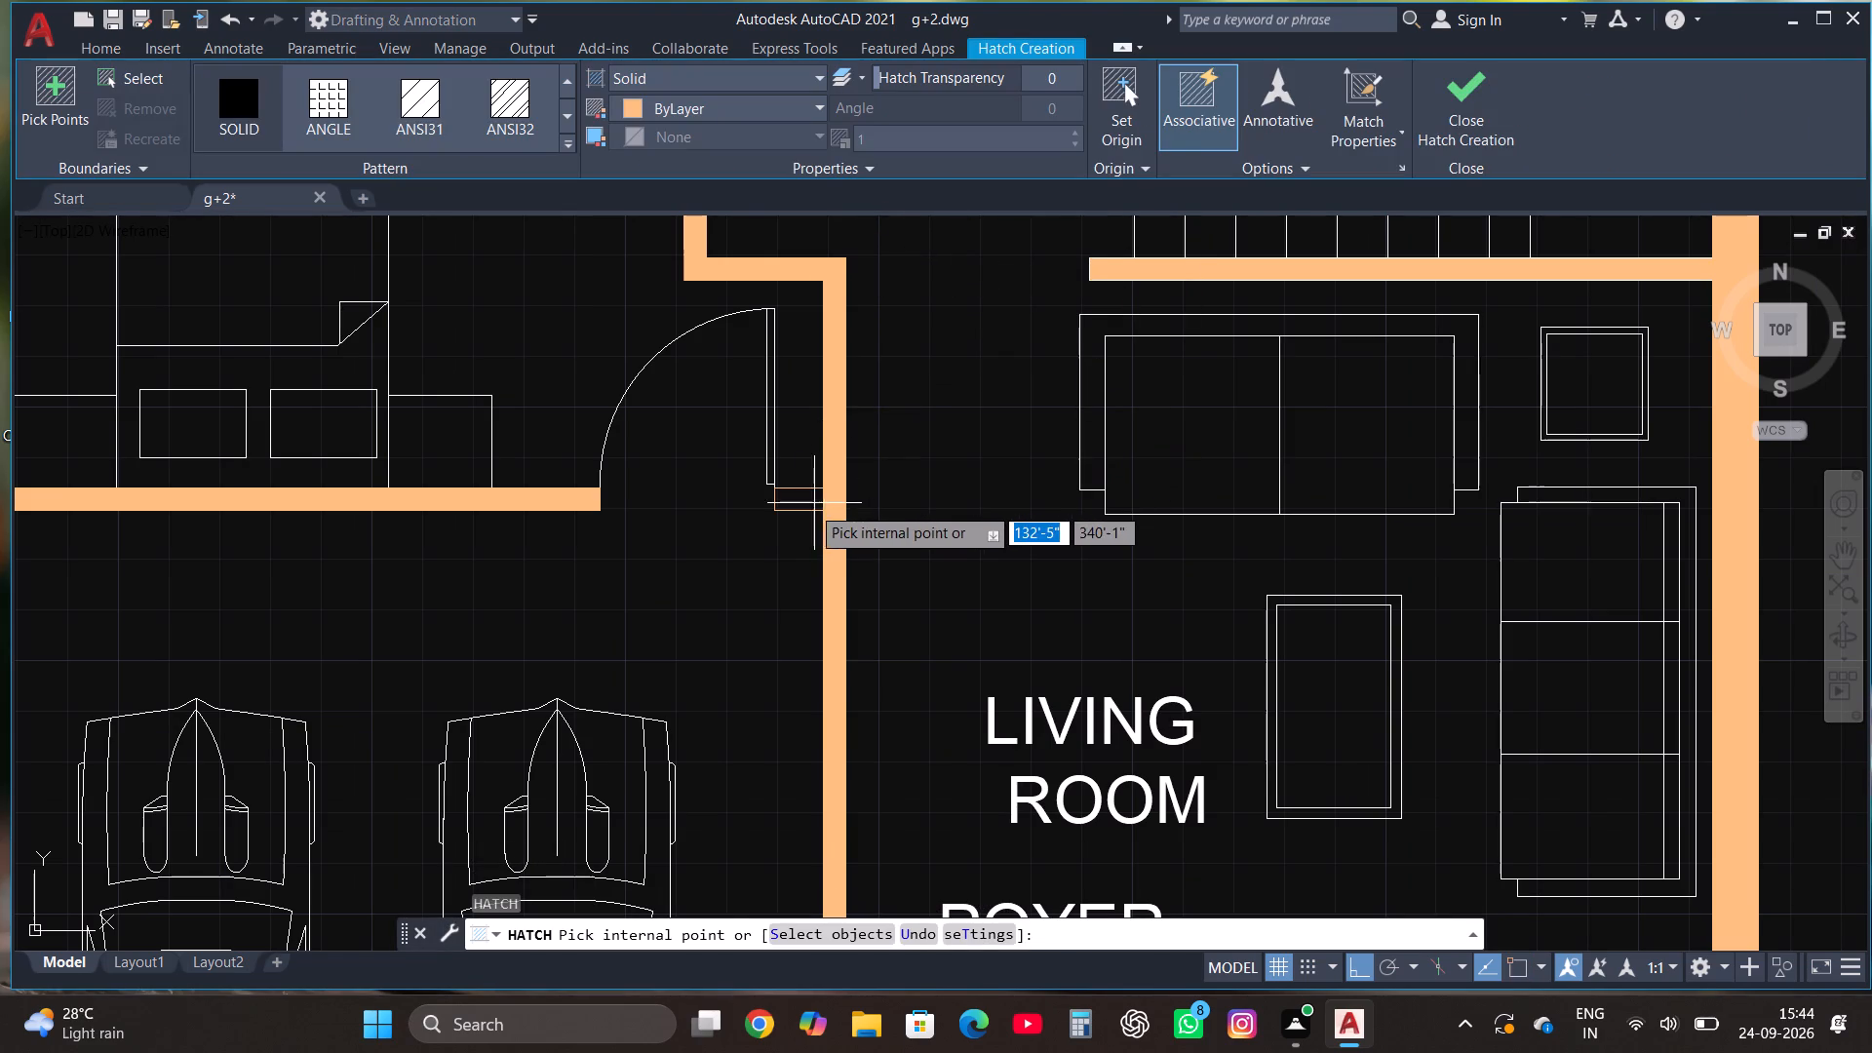
left_click(805, 505)
left_click(1451, 83)
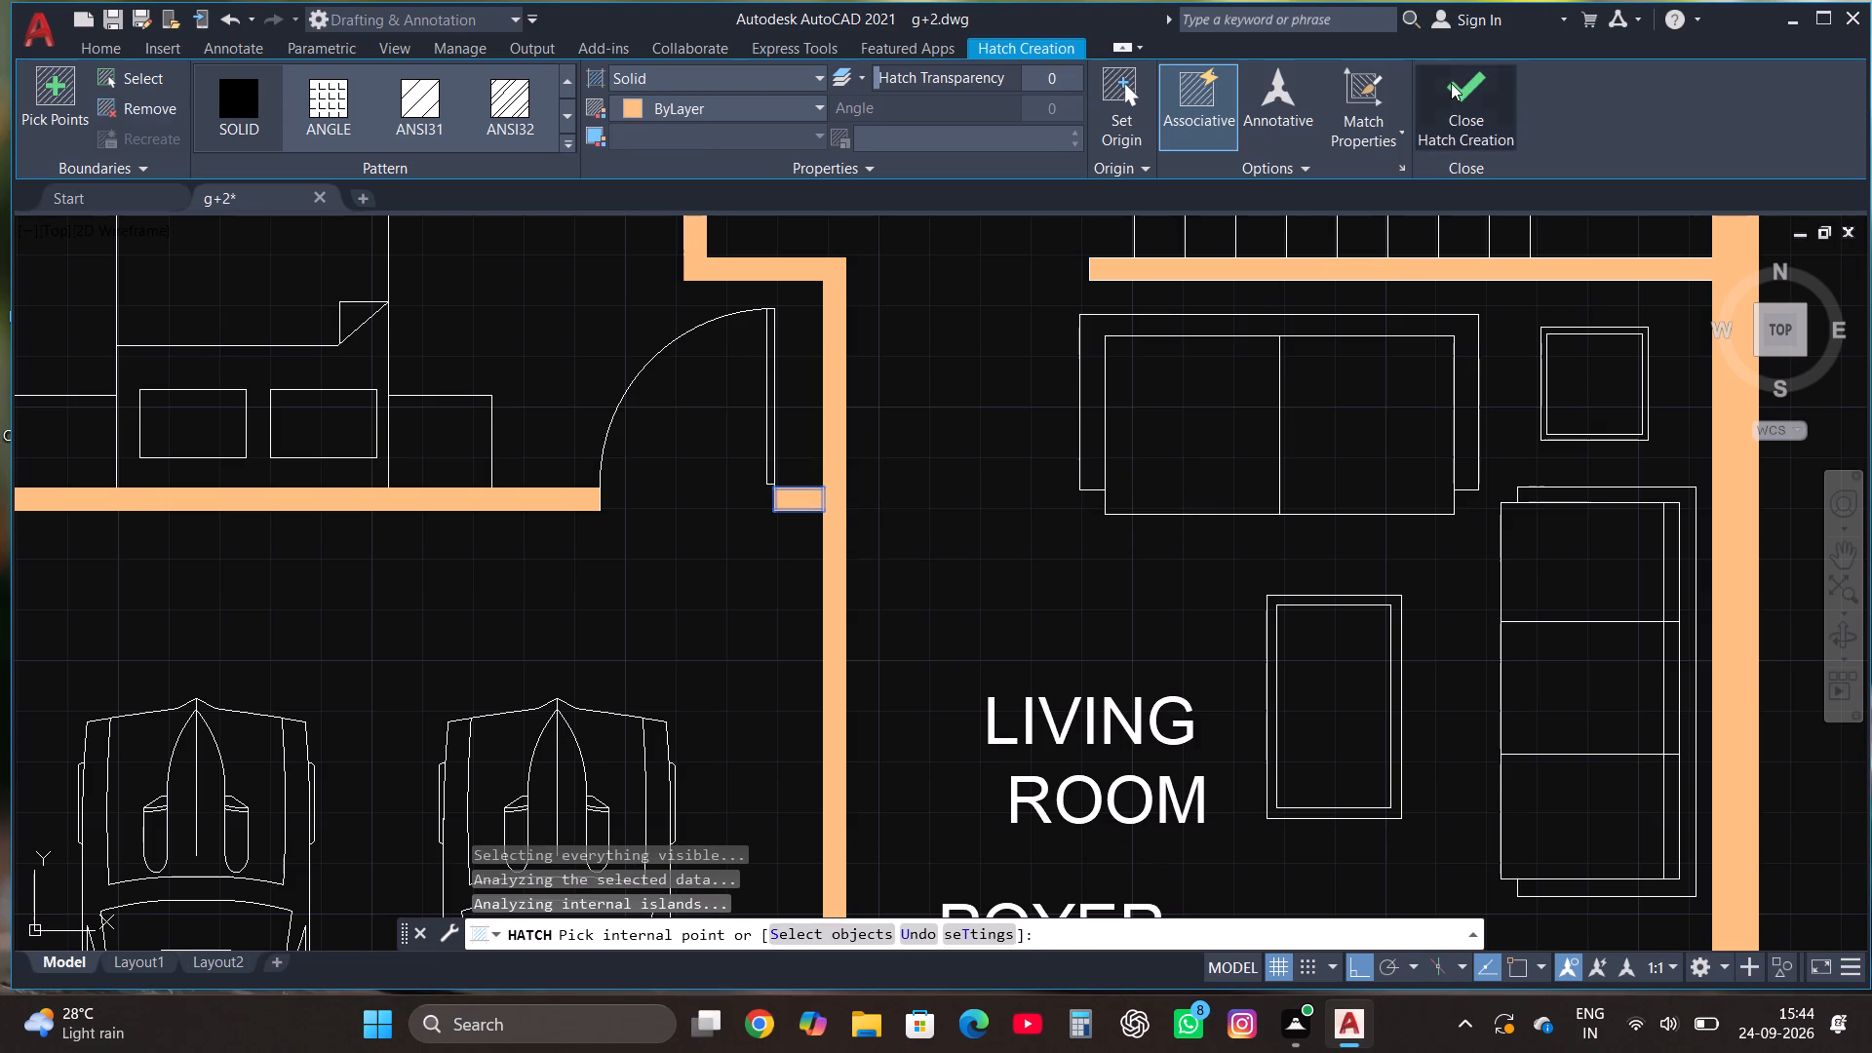
scroll(1022, 669, "down", 2)
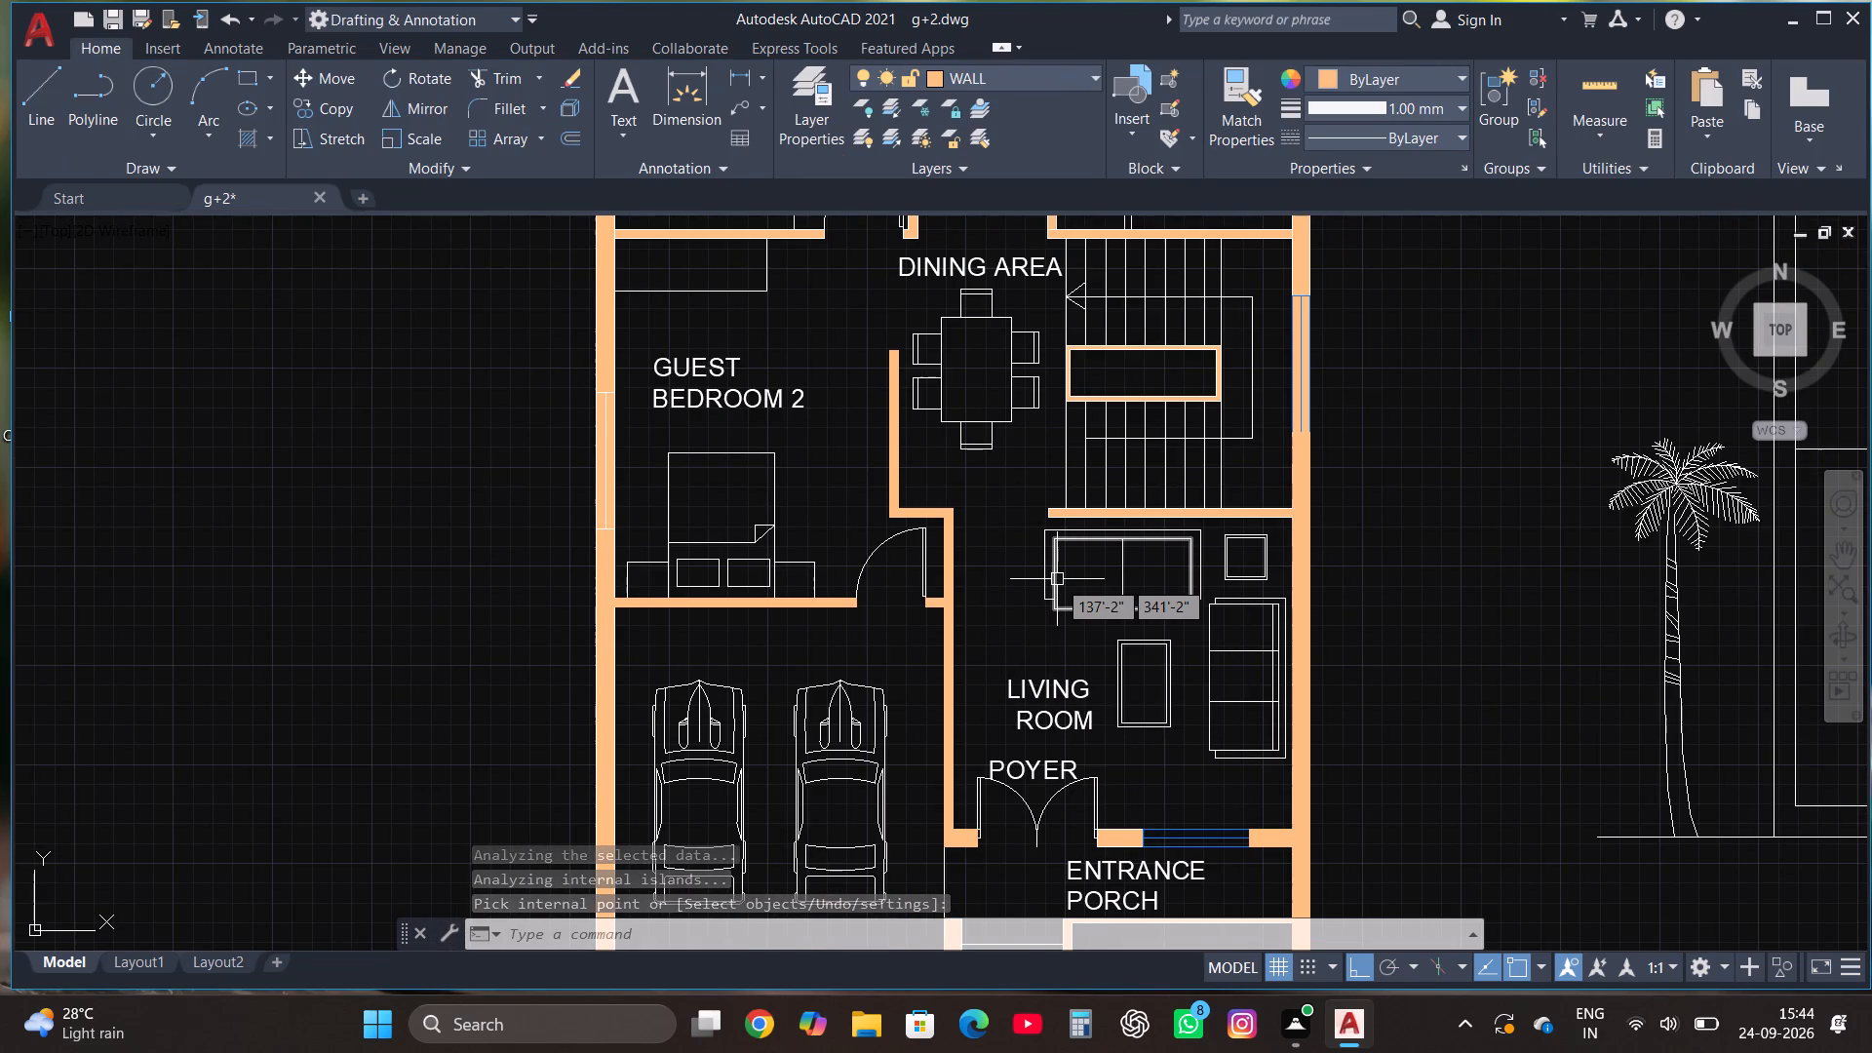
scroll(1057, 603, "down", 1)
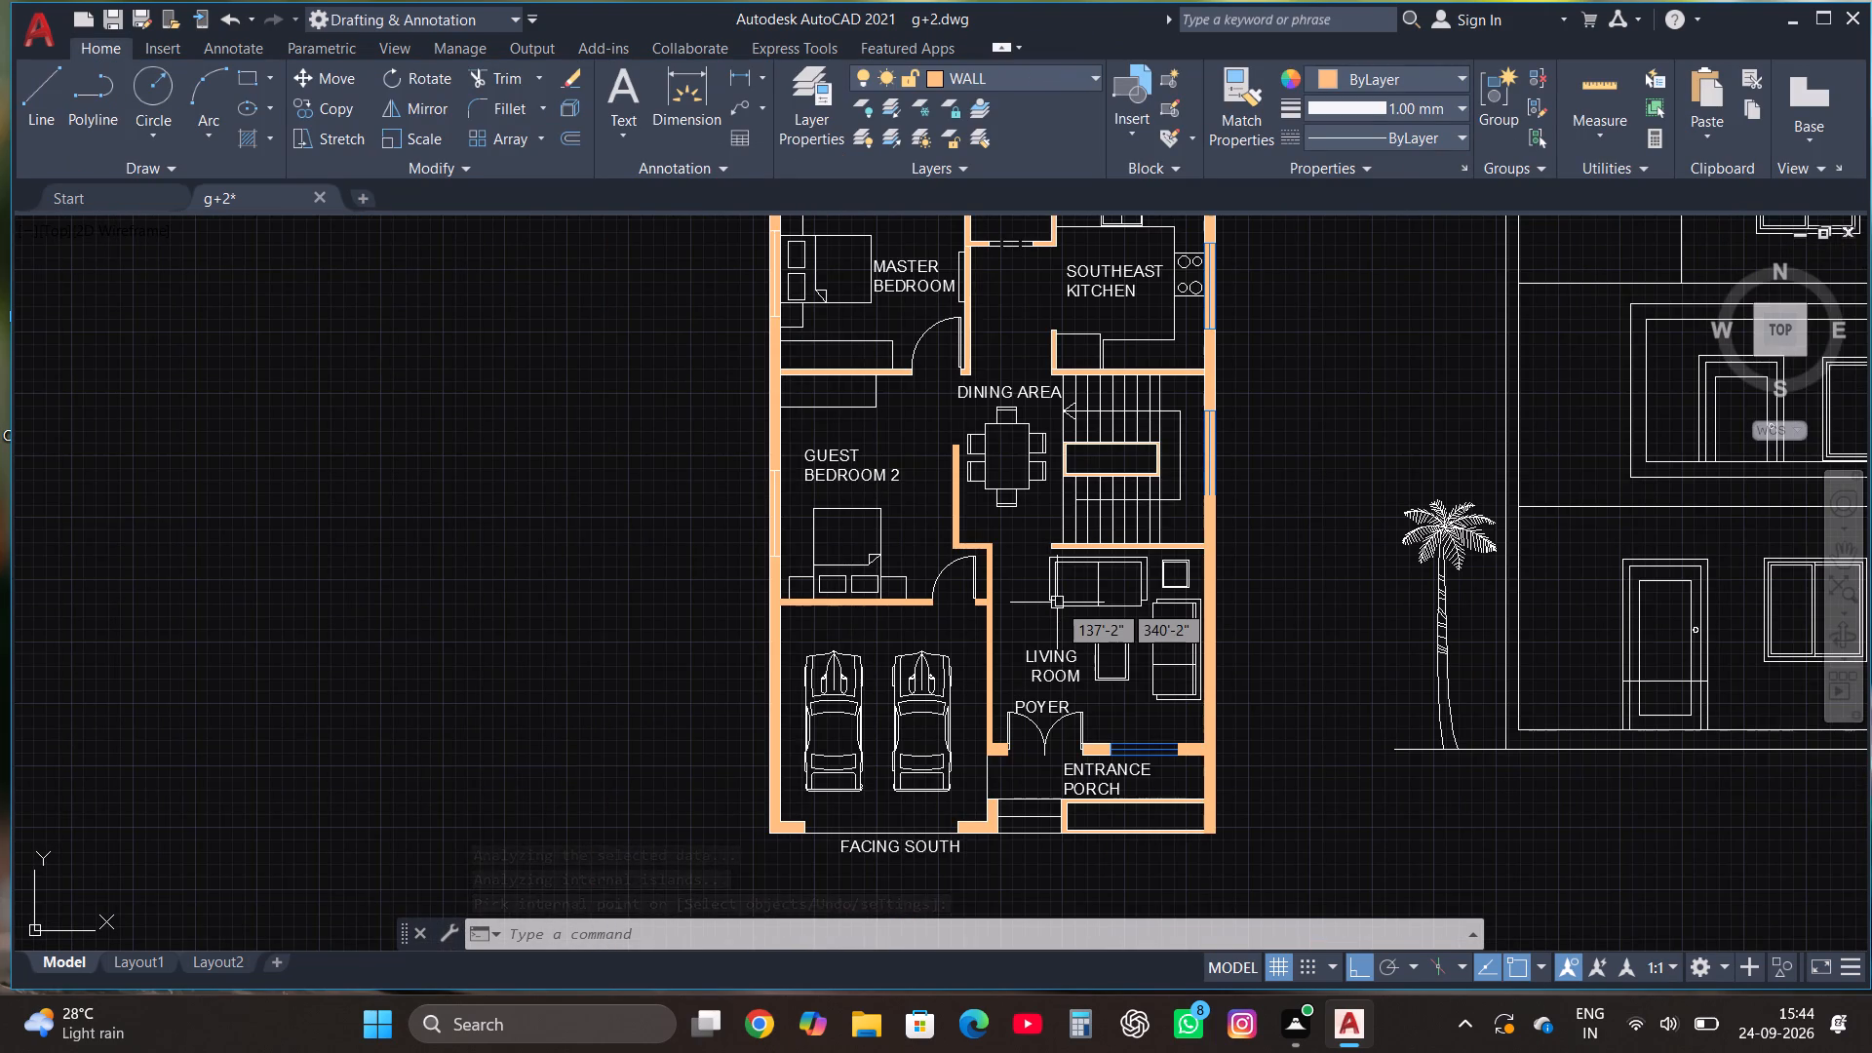
Move the upper master bedroom's north-wall window rectangle and centre line in the first-floor plan to the WINDOW layer.
scroll(1003, 647, "down", 1)
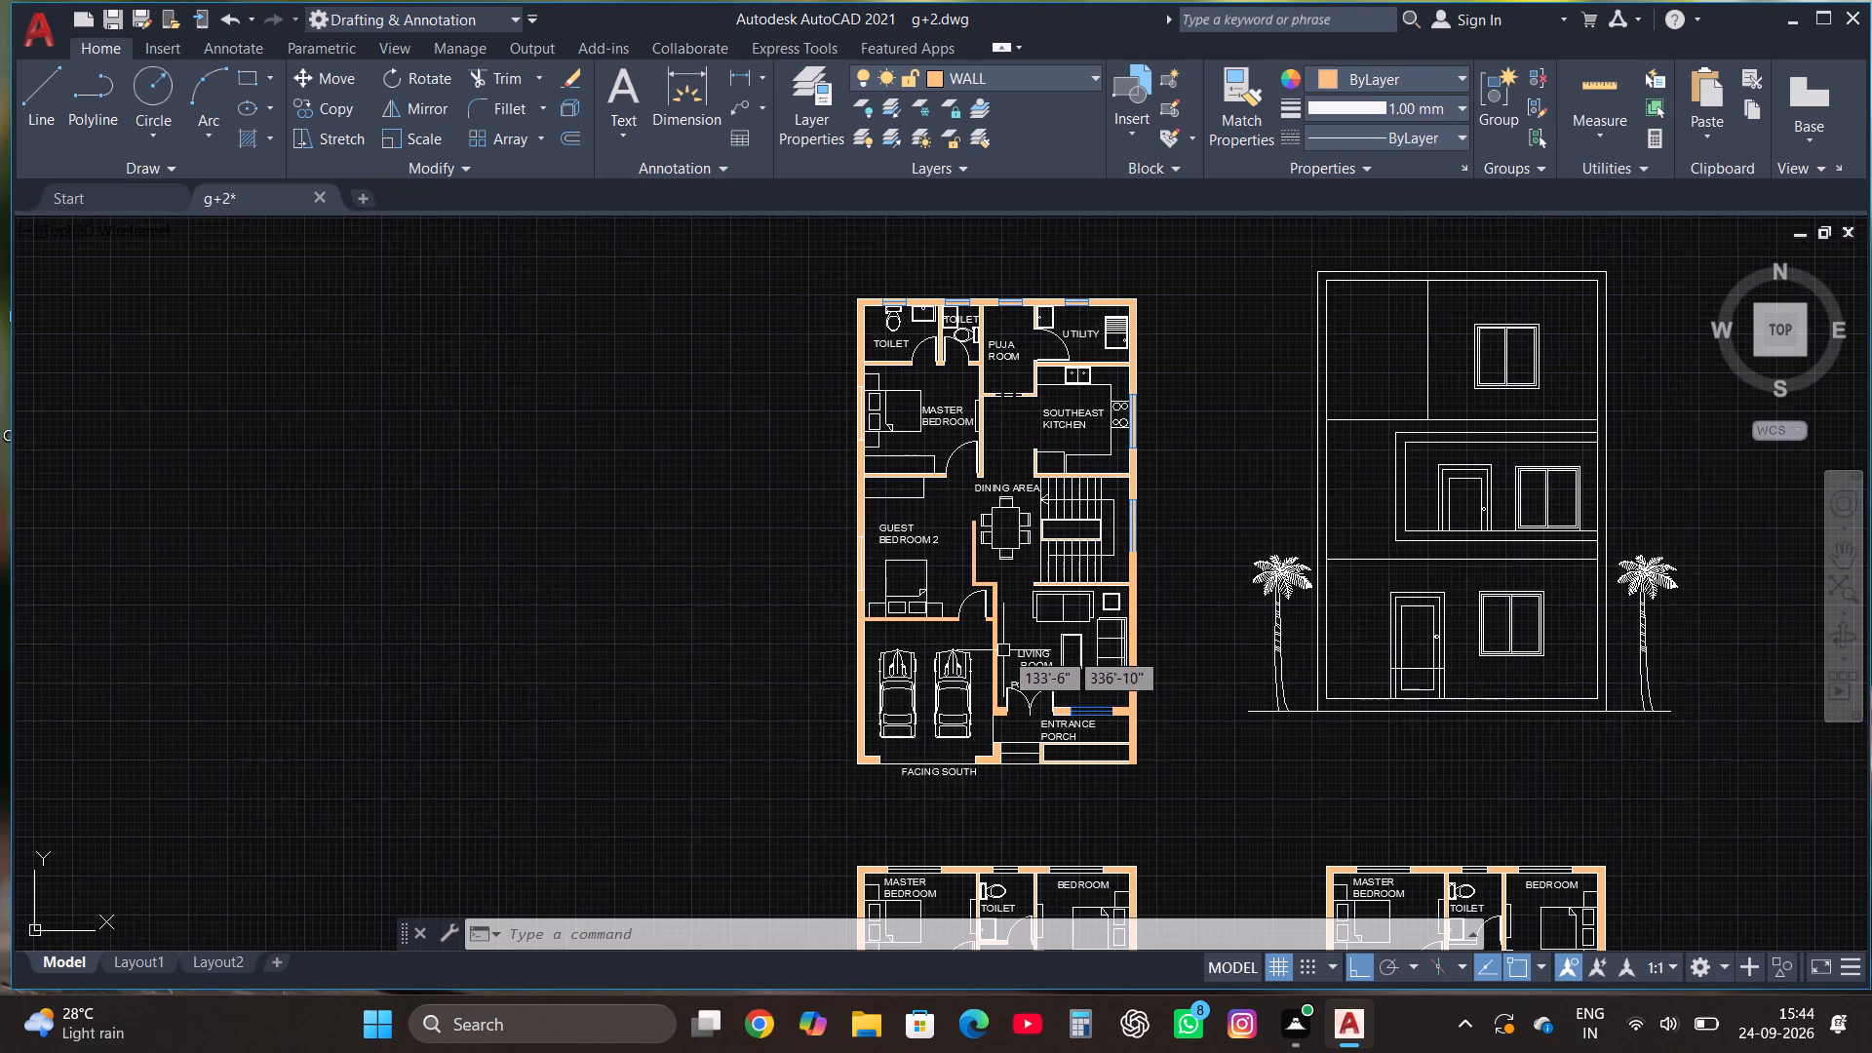
scroll(1095, 510, "down", 1)
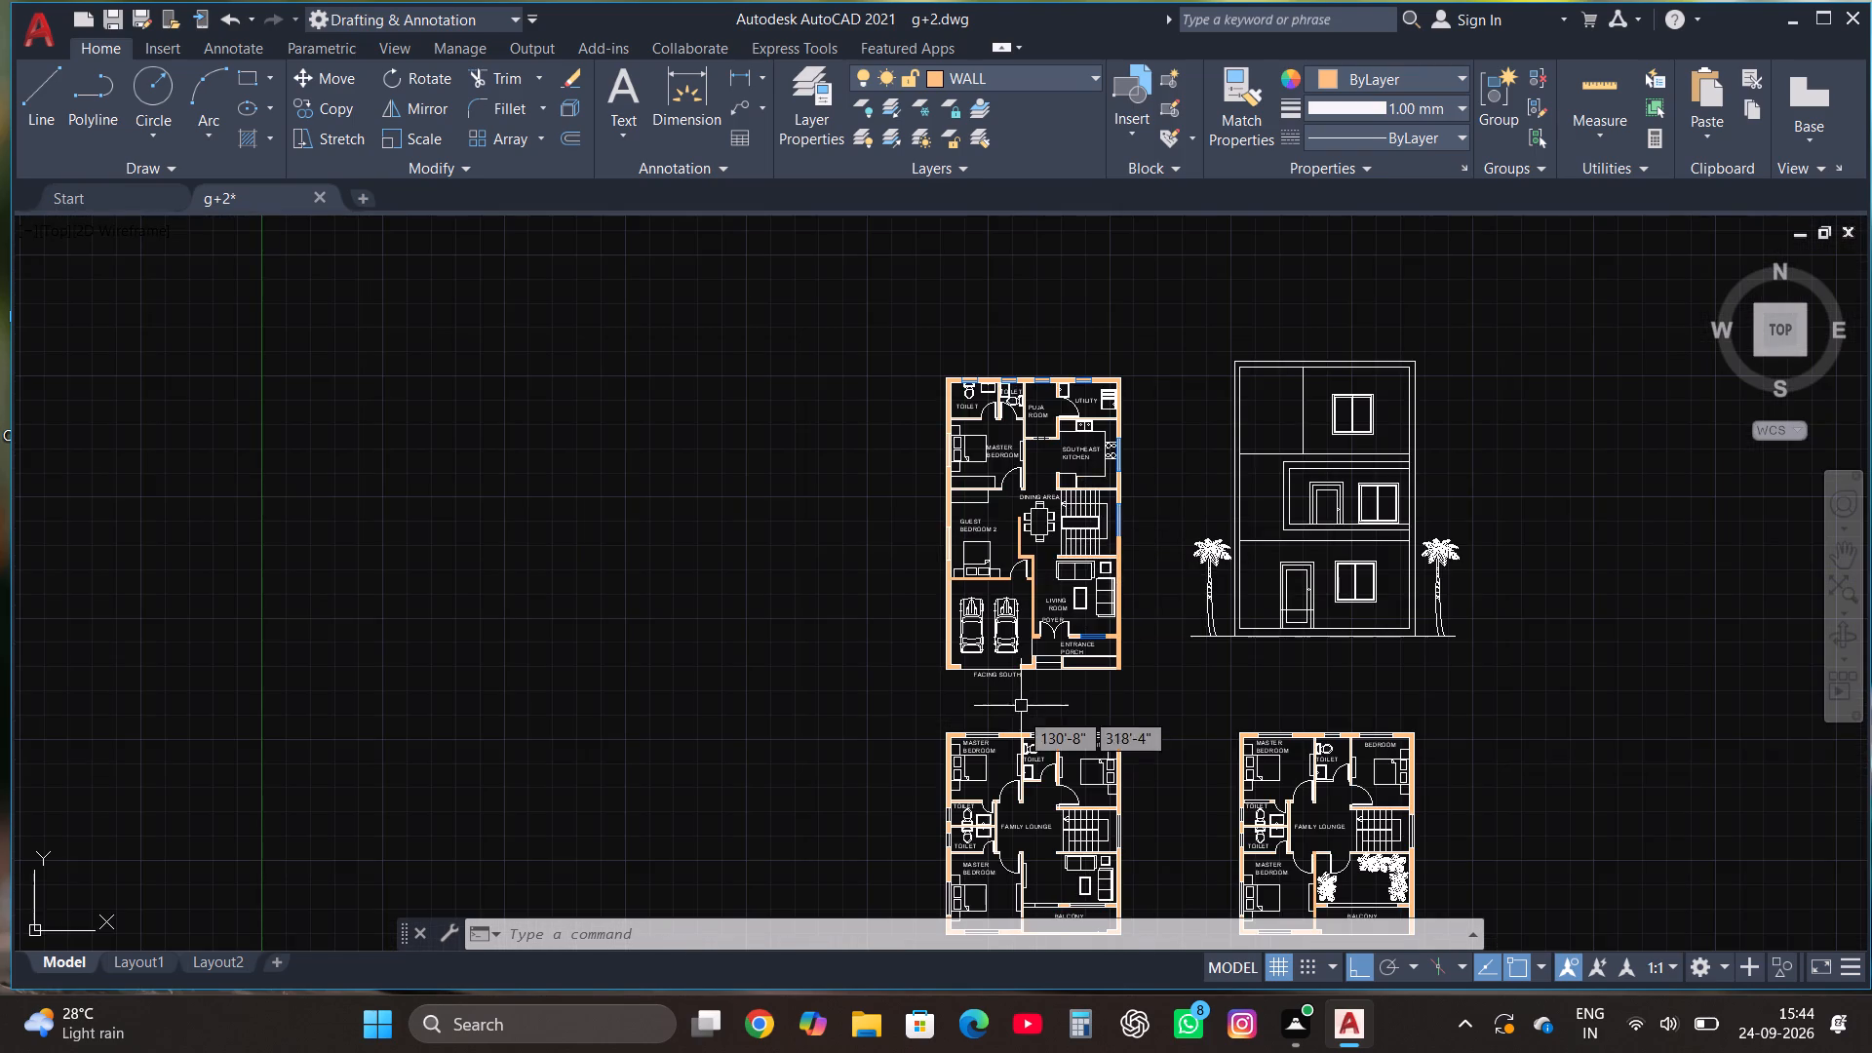
scroll(1008, 727, "up", 3)
scroll(858, 728, "up", 1)
left_click(860, 728)
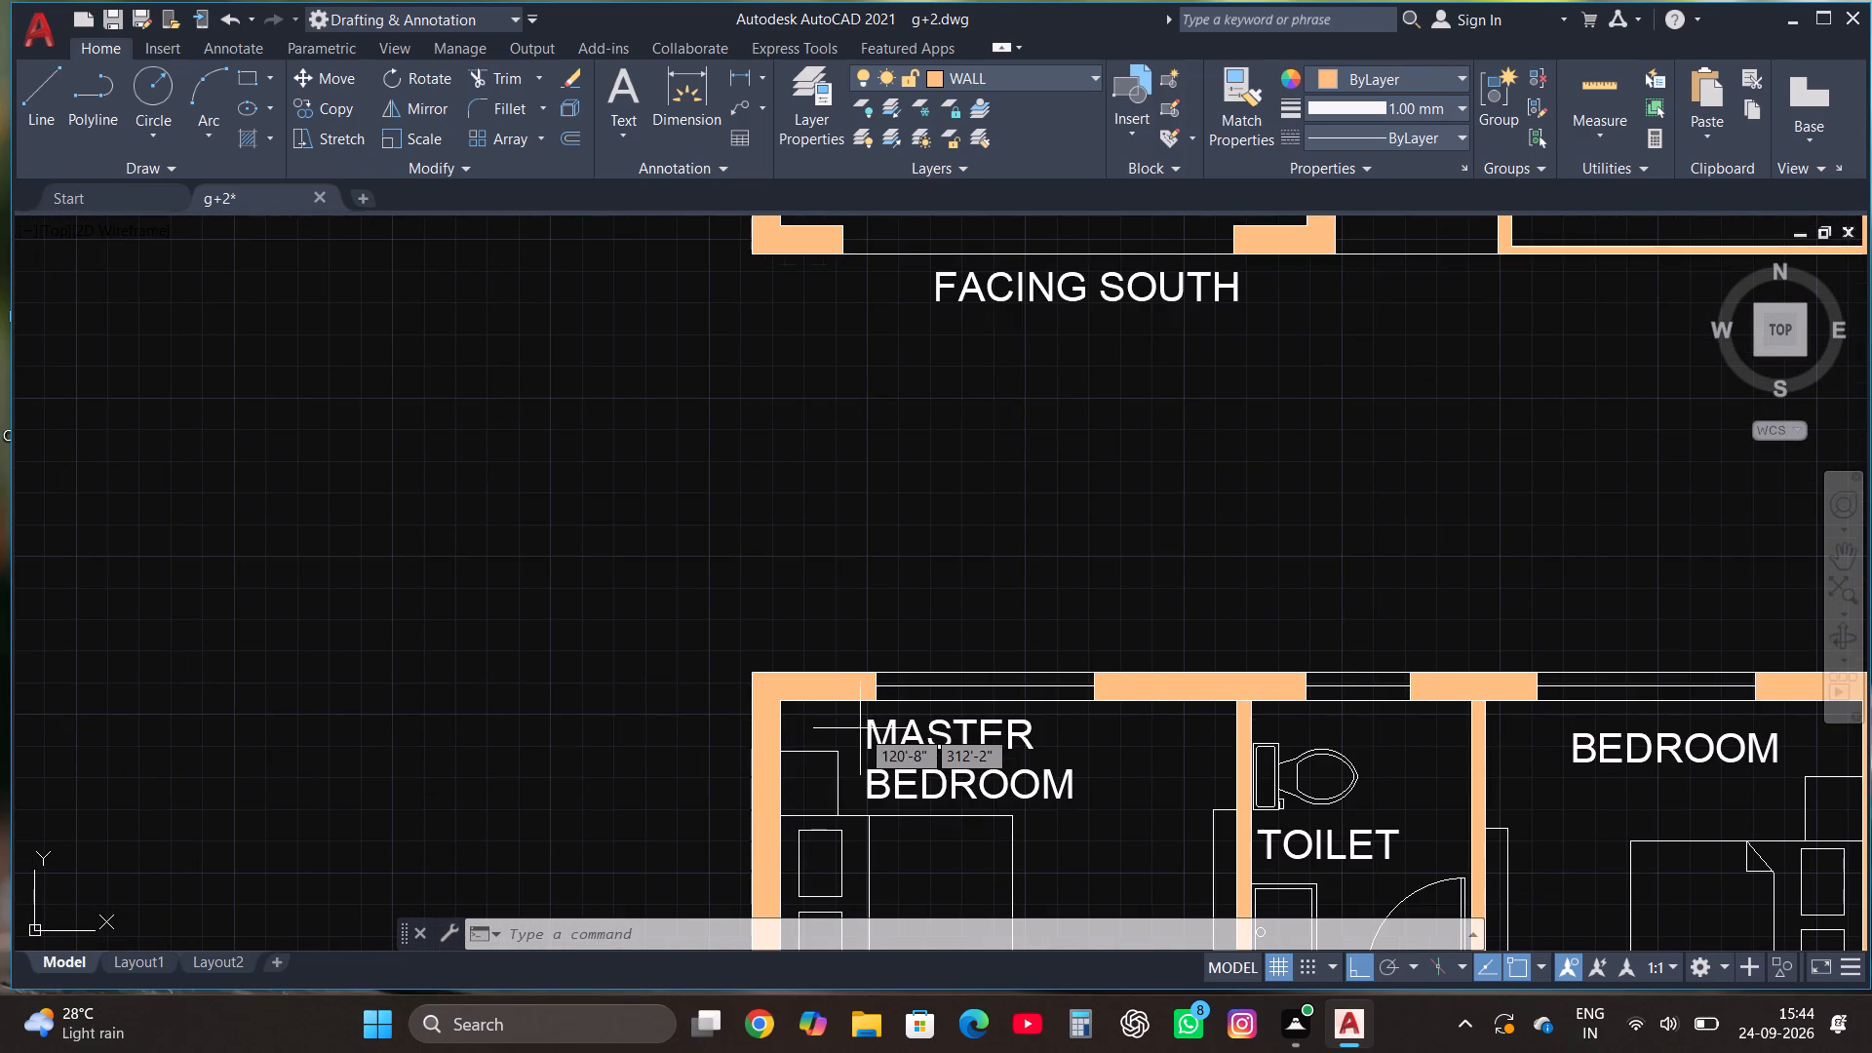
left_click(1106, 617)
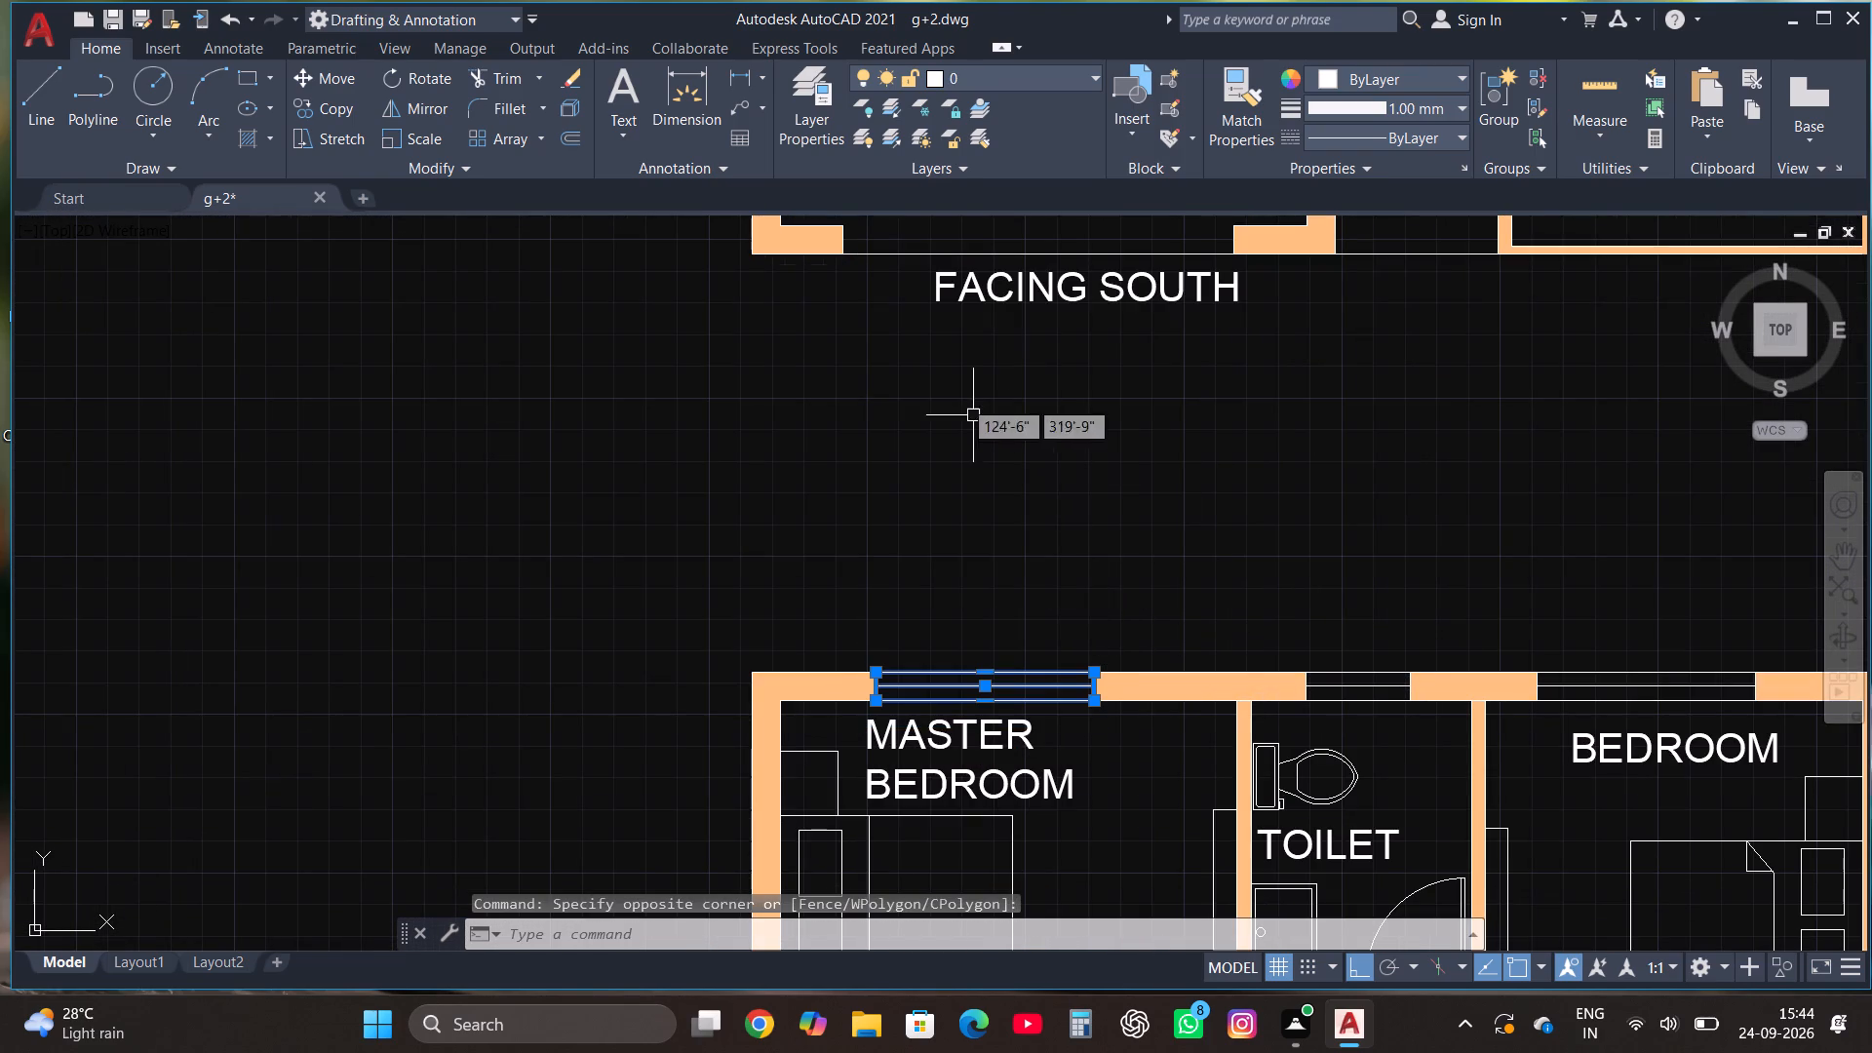
left_click(970, 66)
left_click(992, 169)
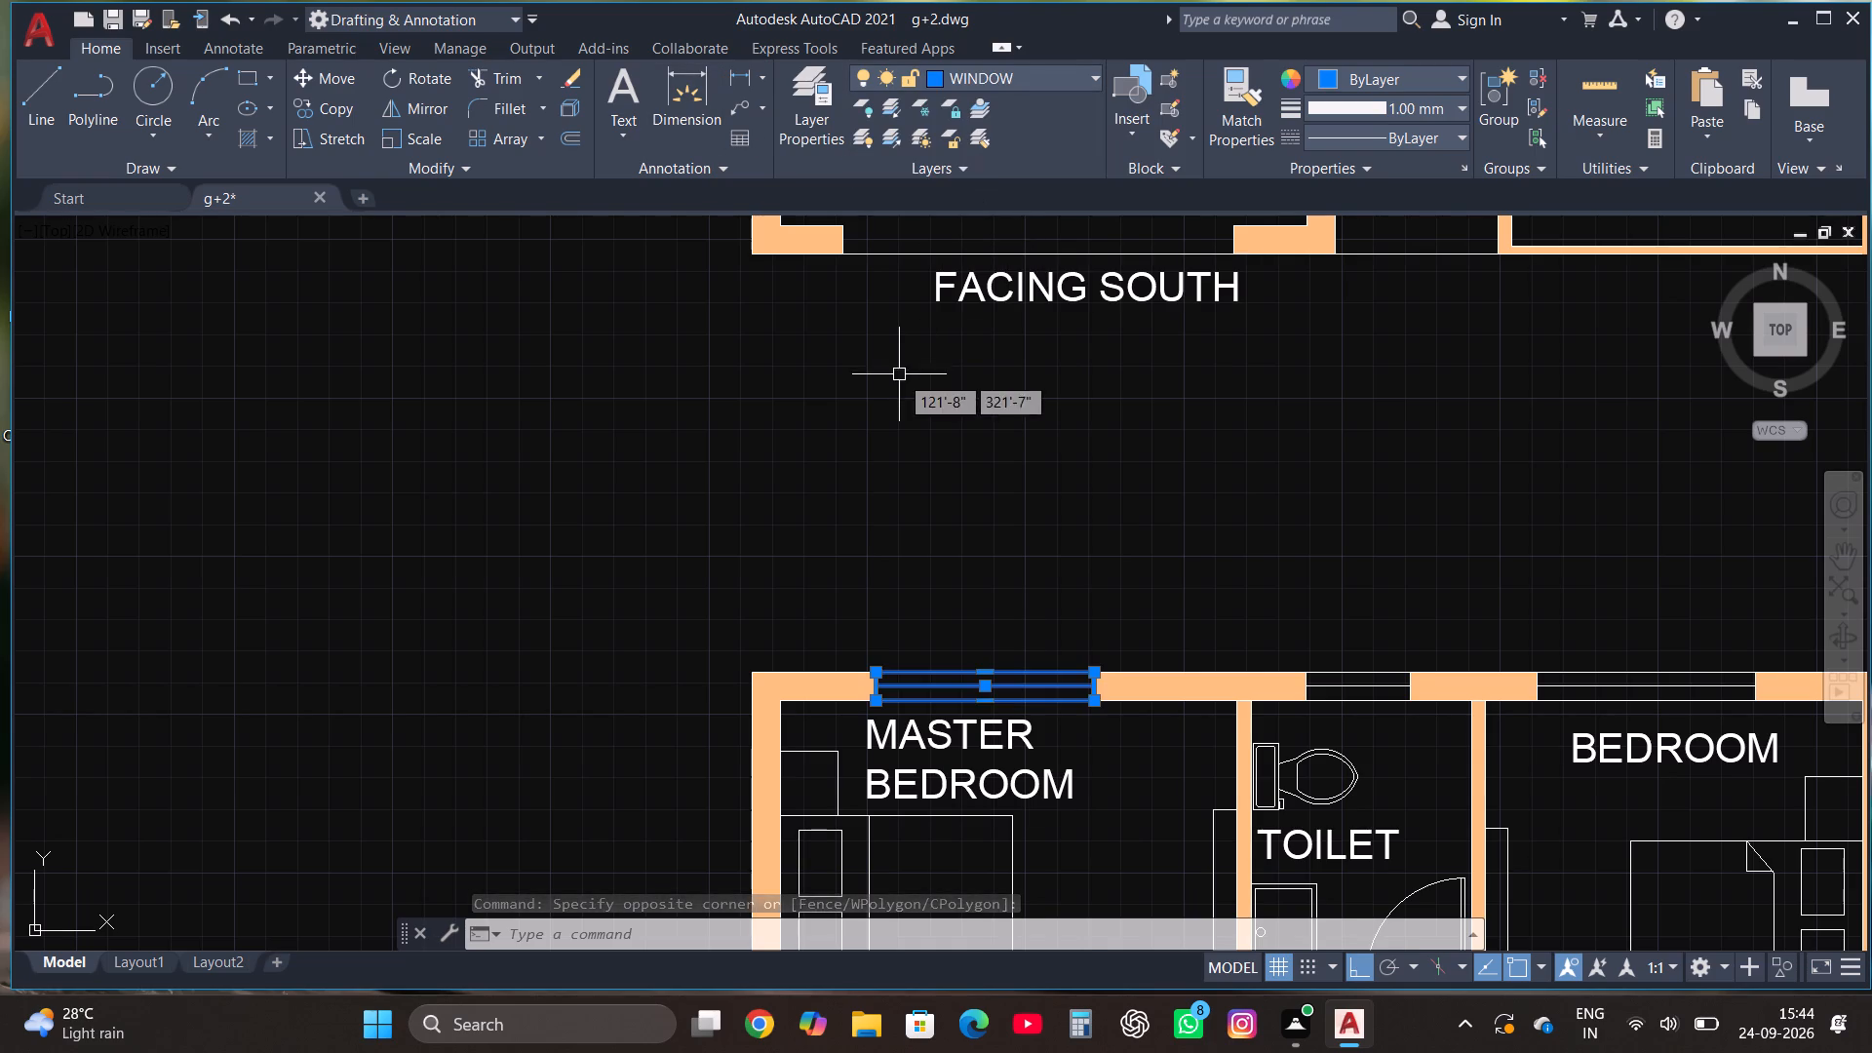
Move the window of the toilet beside the upper master bedroom, in the first-floor north wall, to the WINDOW layer.
scroll(899, 381, "down", 1)
scroll(1171, 588, "up", 3)
left_click(1078, 608)
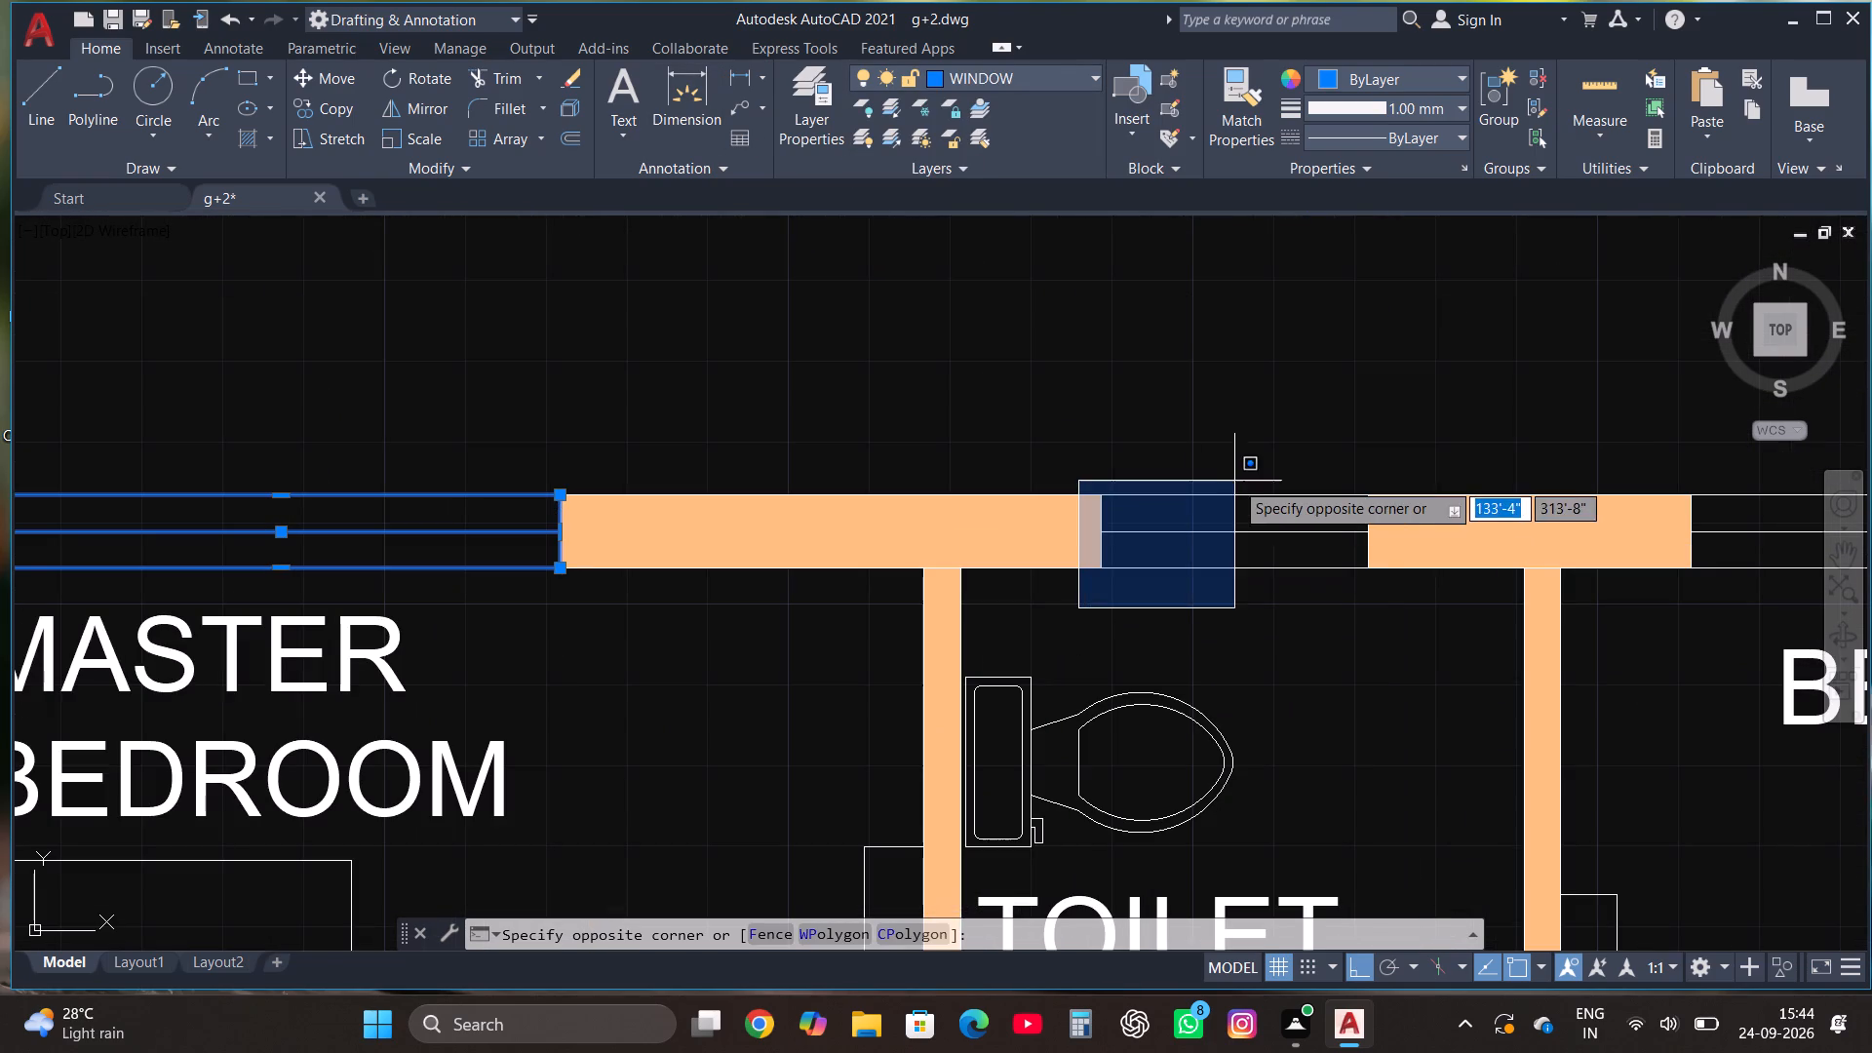
left_click(1403, 466)
left_click(1051, 73)
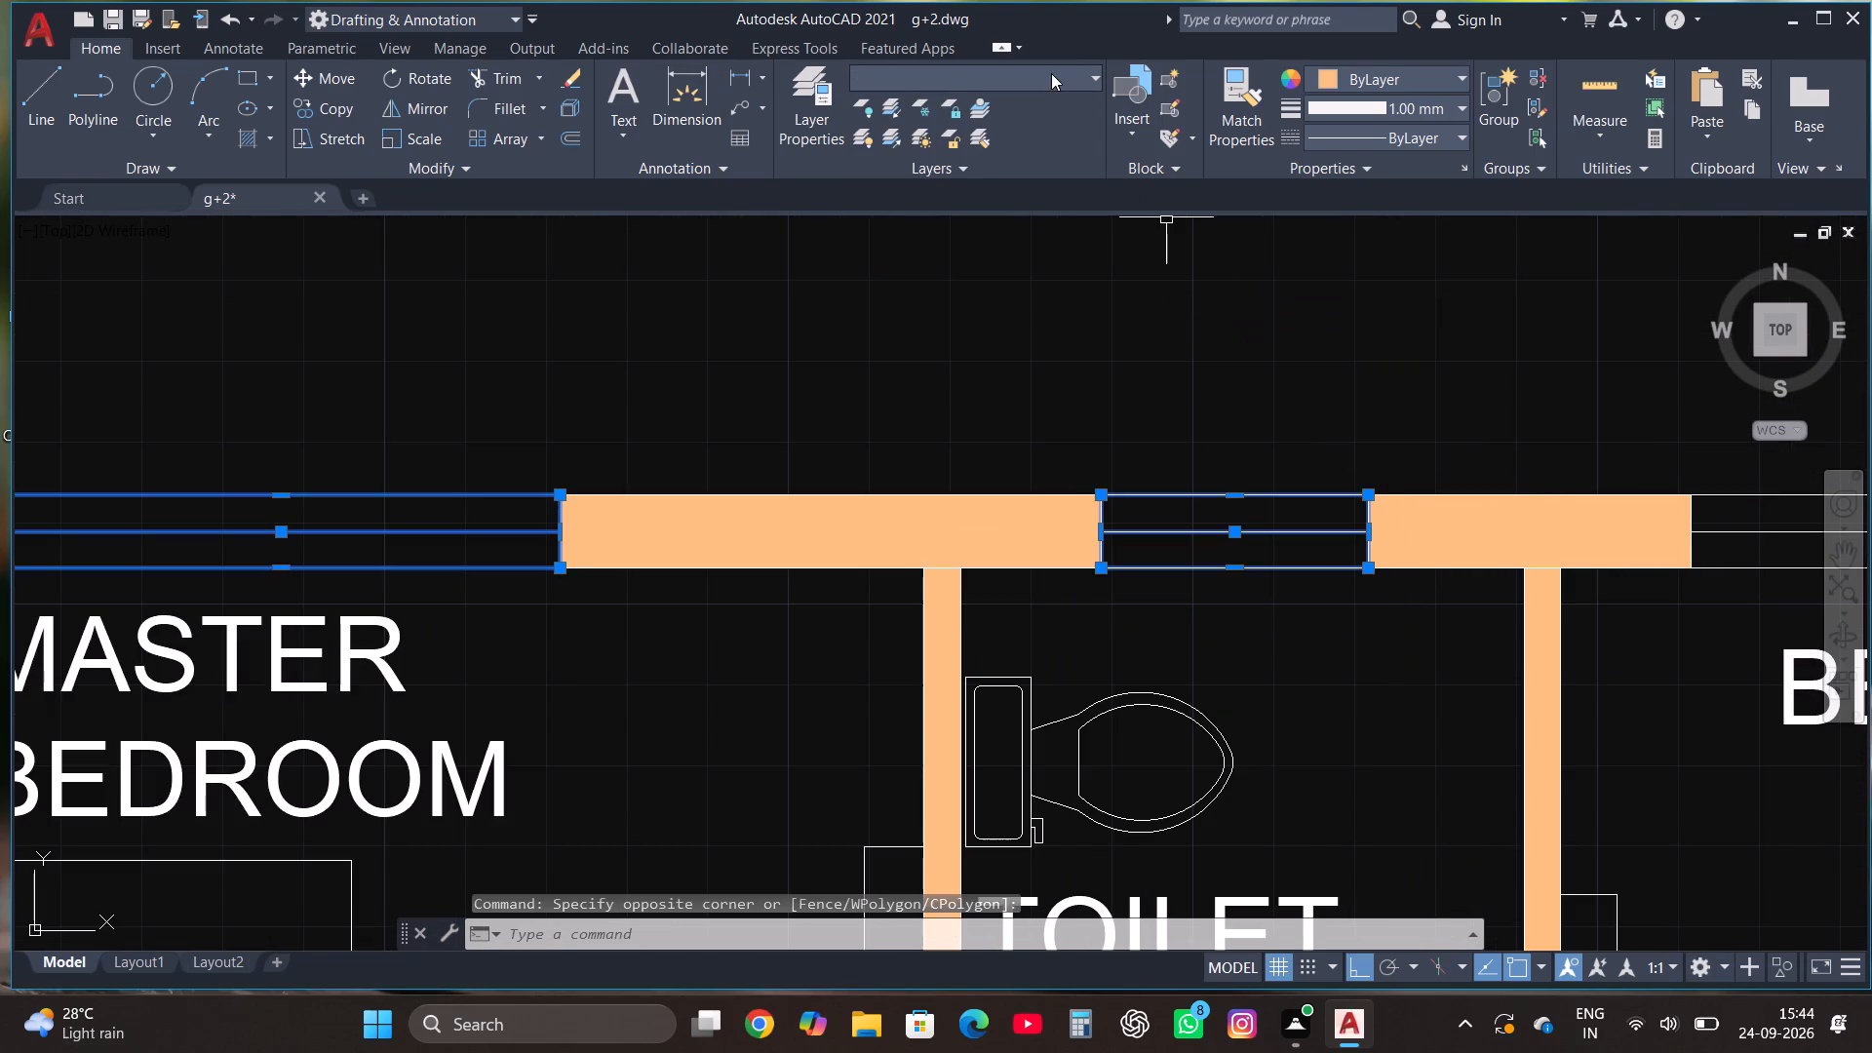
left_click(1030, 165)
Move the northeast bedroom's north-wall window in the first-floor plan to the WINDOW layer.
scroll(777, 495, "down", 2)
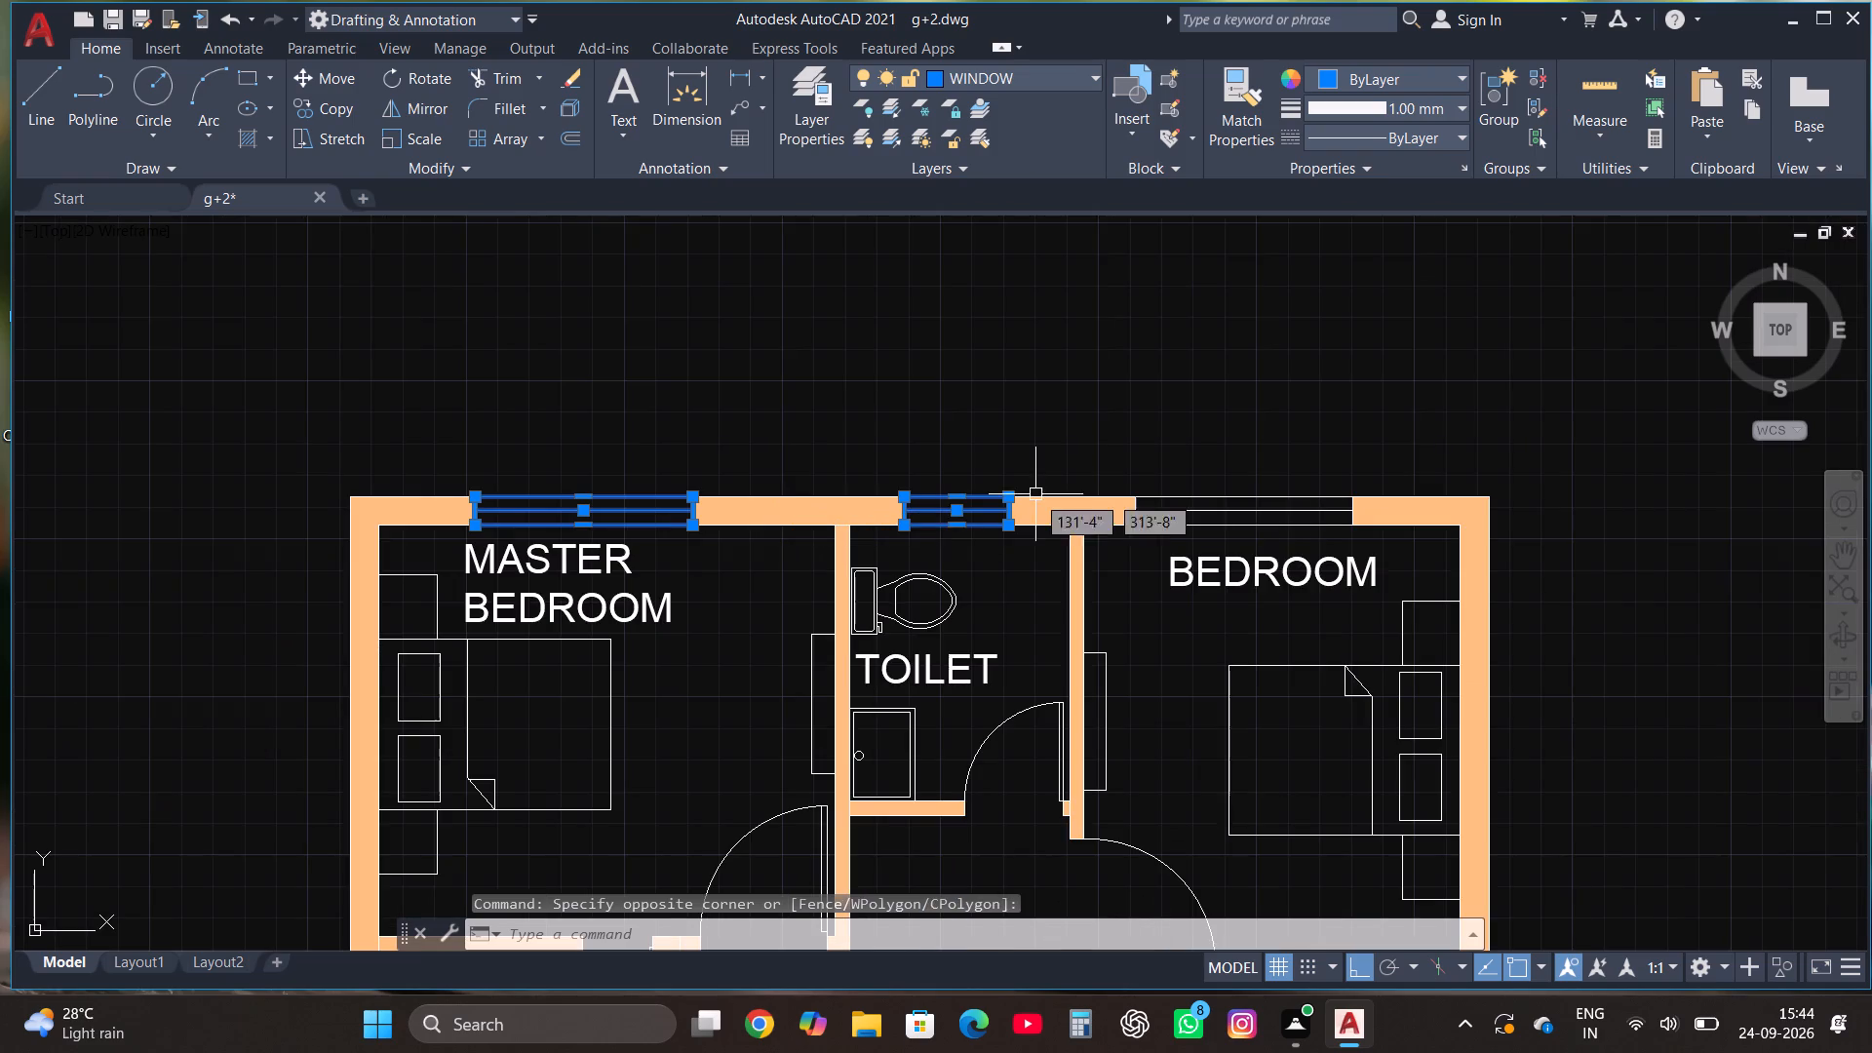
scroll(1186, 493, "up", 1)
left_click(1061, 587)
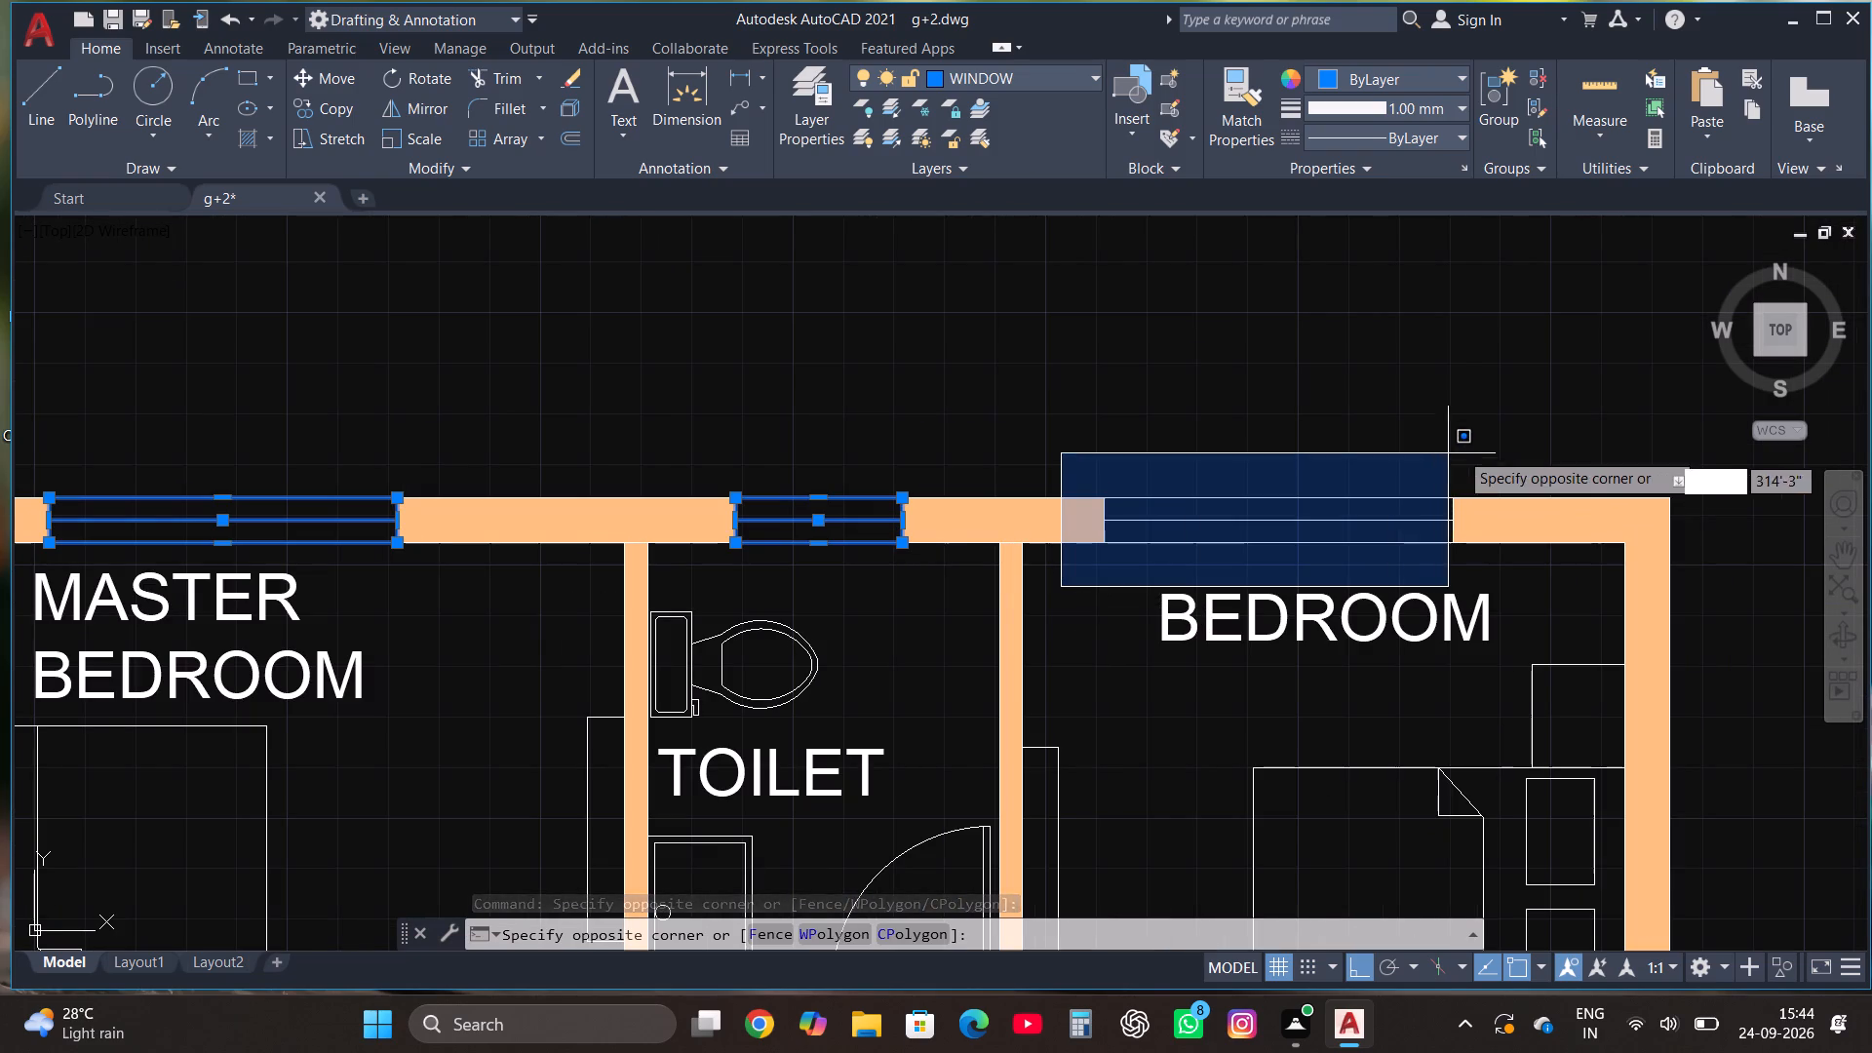
left_click(1479, 446)
left_click(1048, 73)
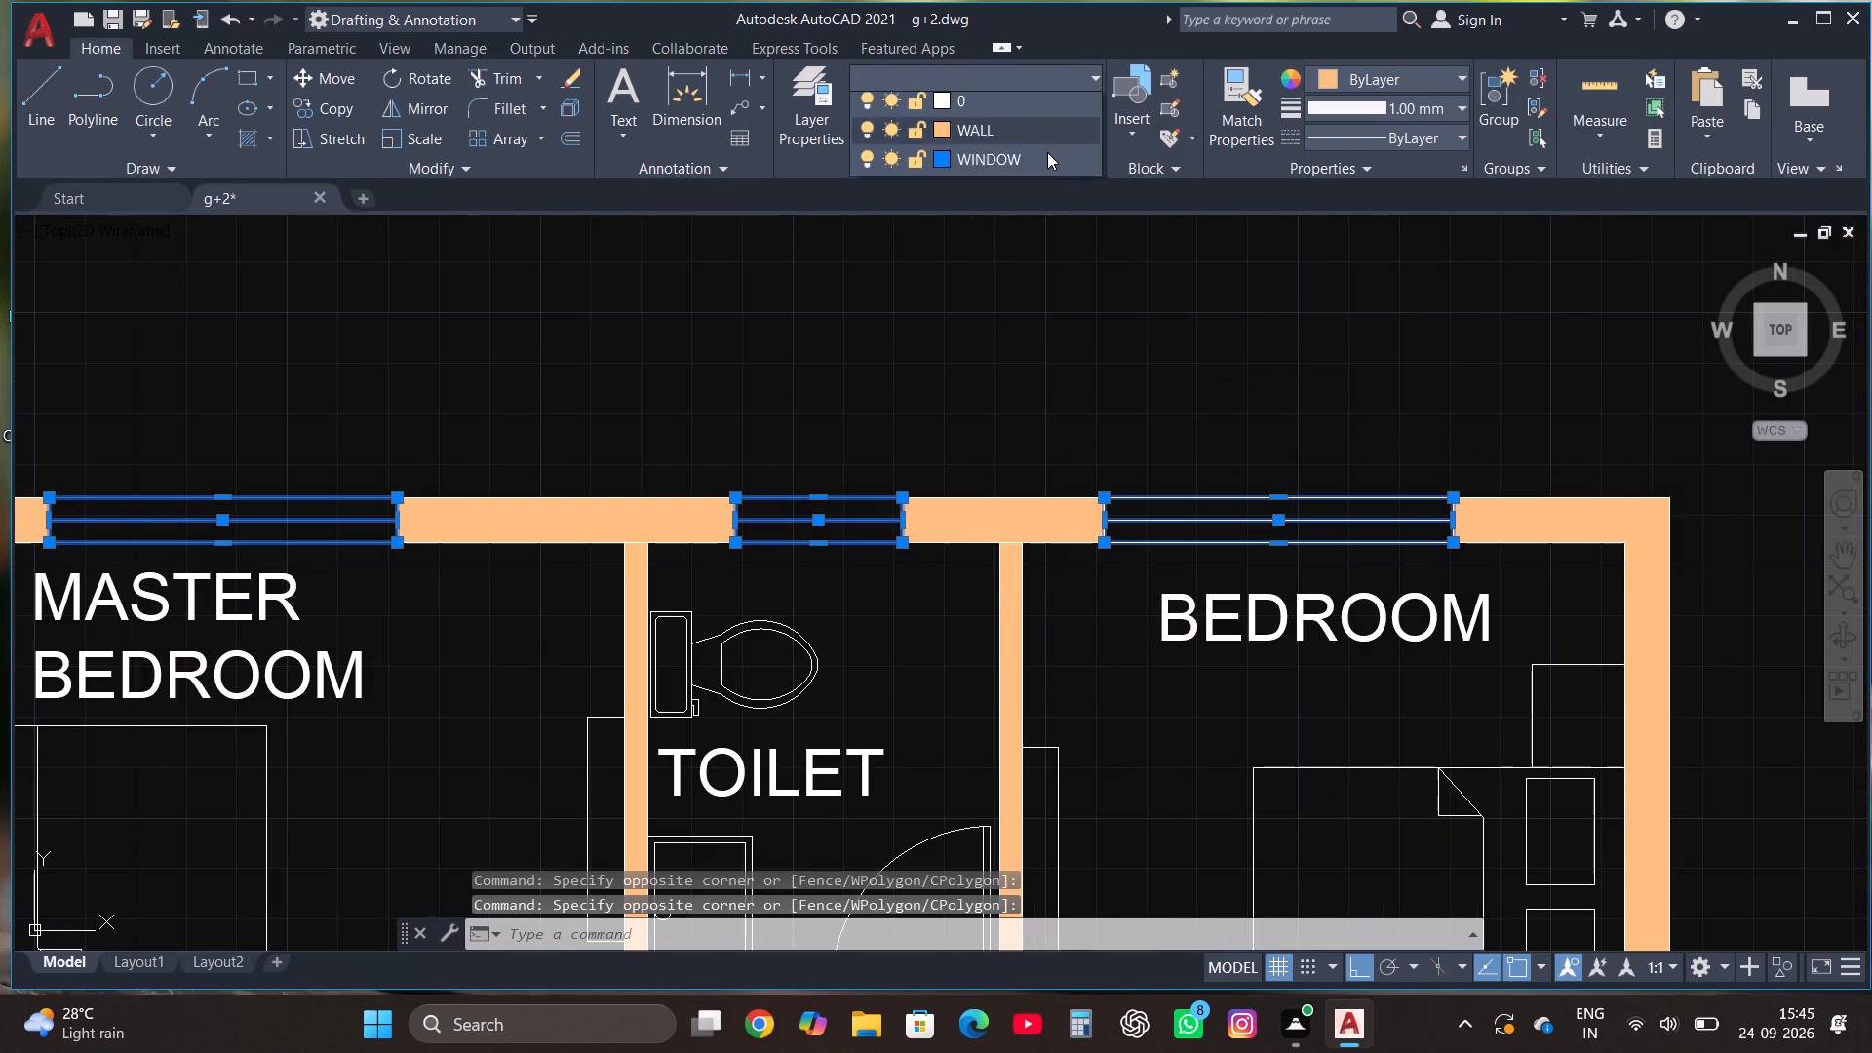
left_click(1046, 169)
Move the staircase's east-wall window rectangle and centre line in the first-floor plan to the WINDOW layer.
scroll(984, 271, "down", 2)
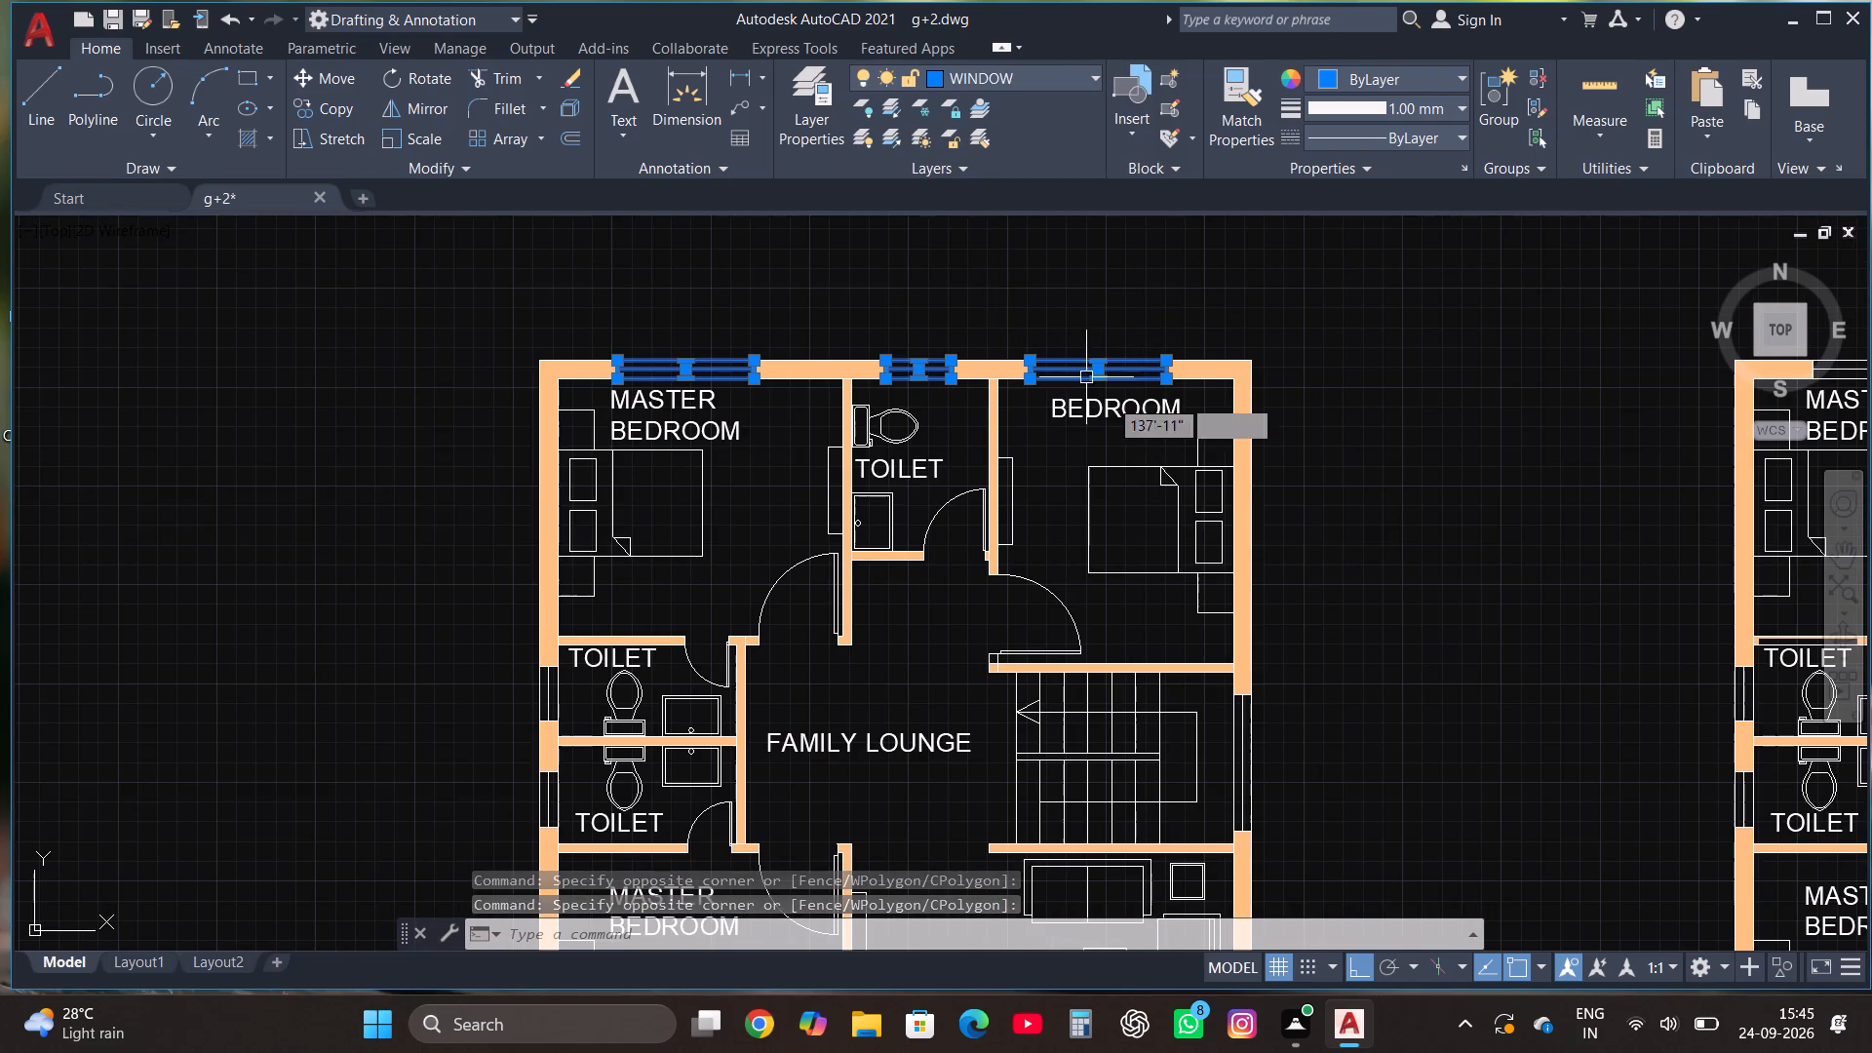
scroll(1250, 843, "up", 2)
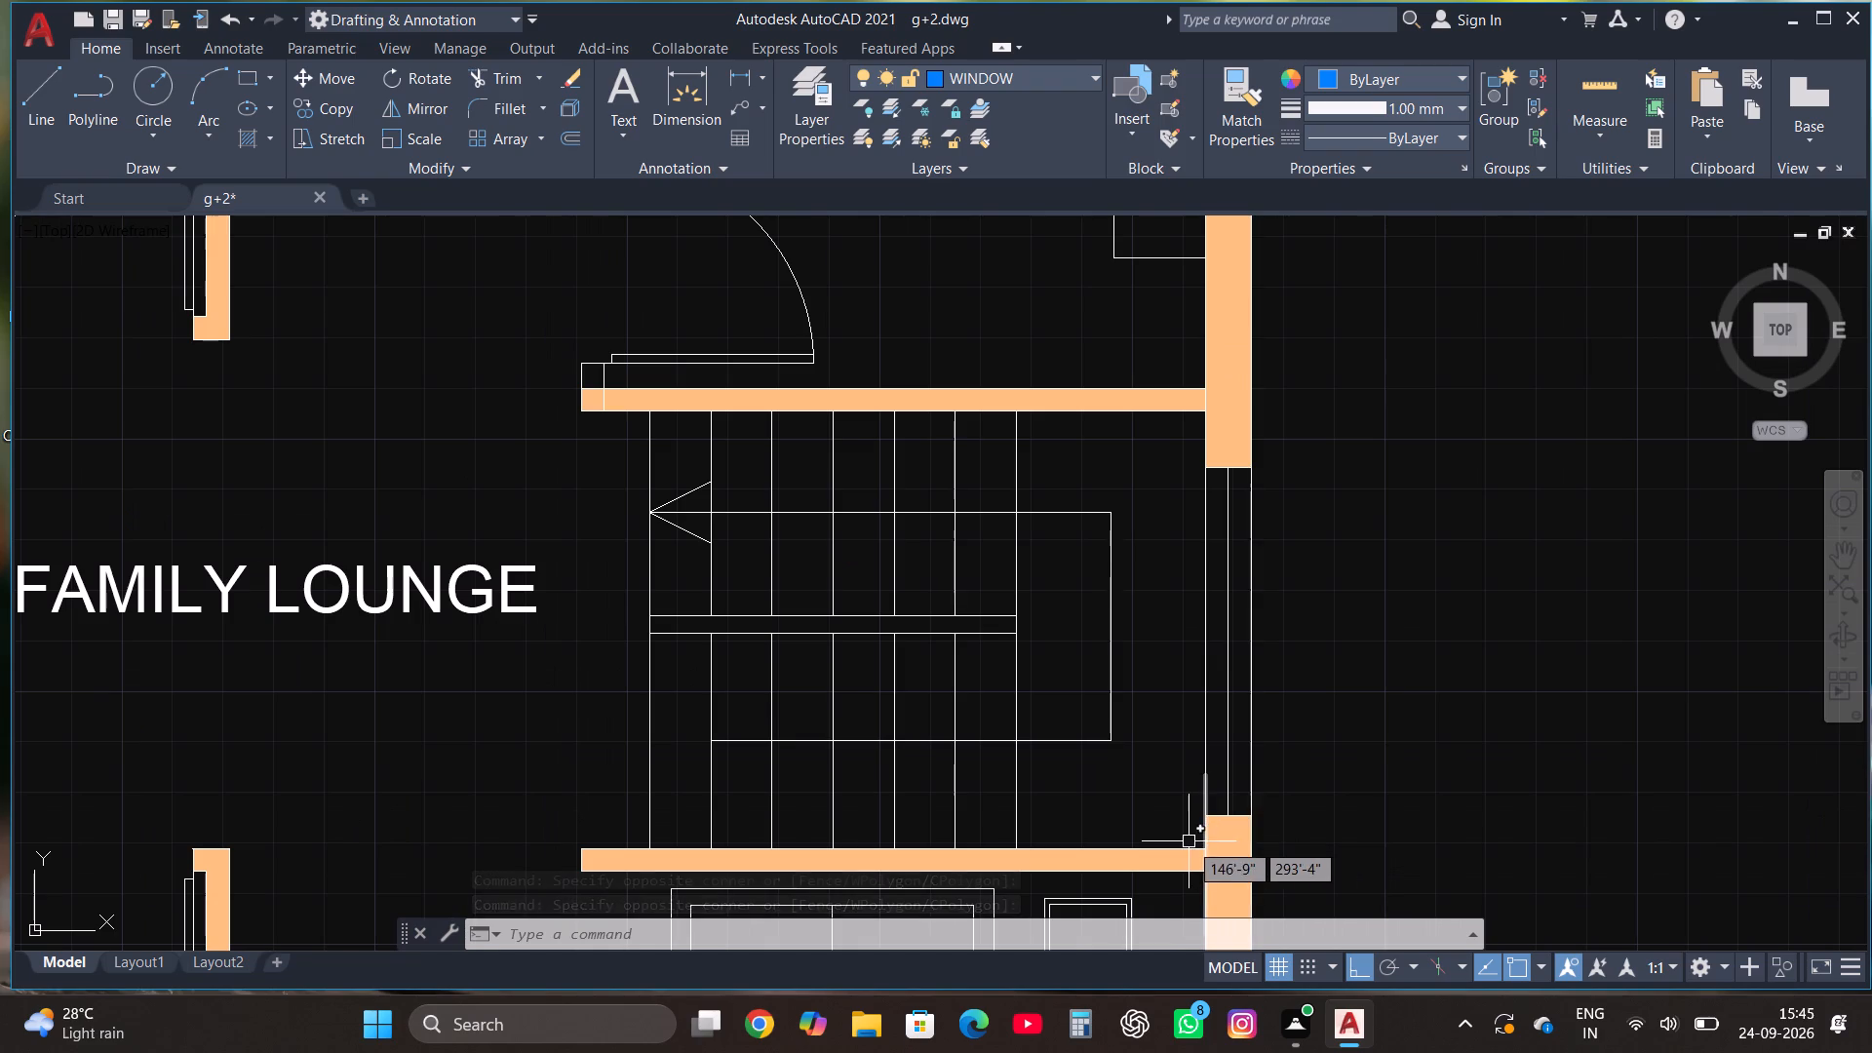
left_click(1189, 841)
left_click(1281, 410)
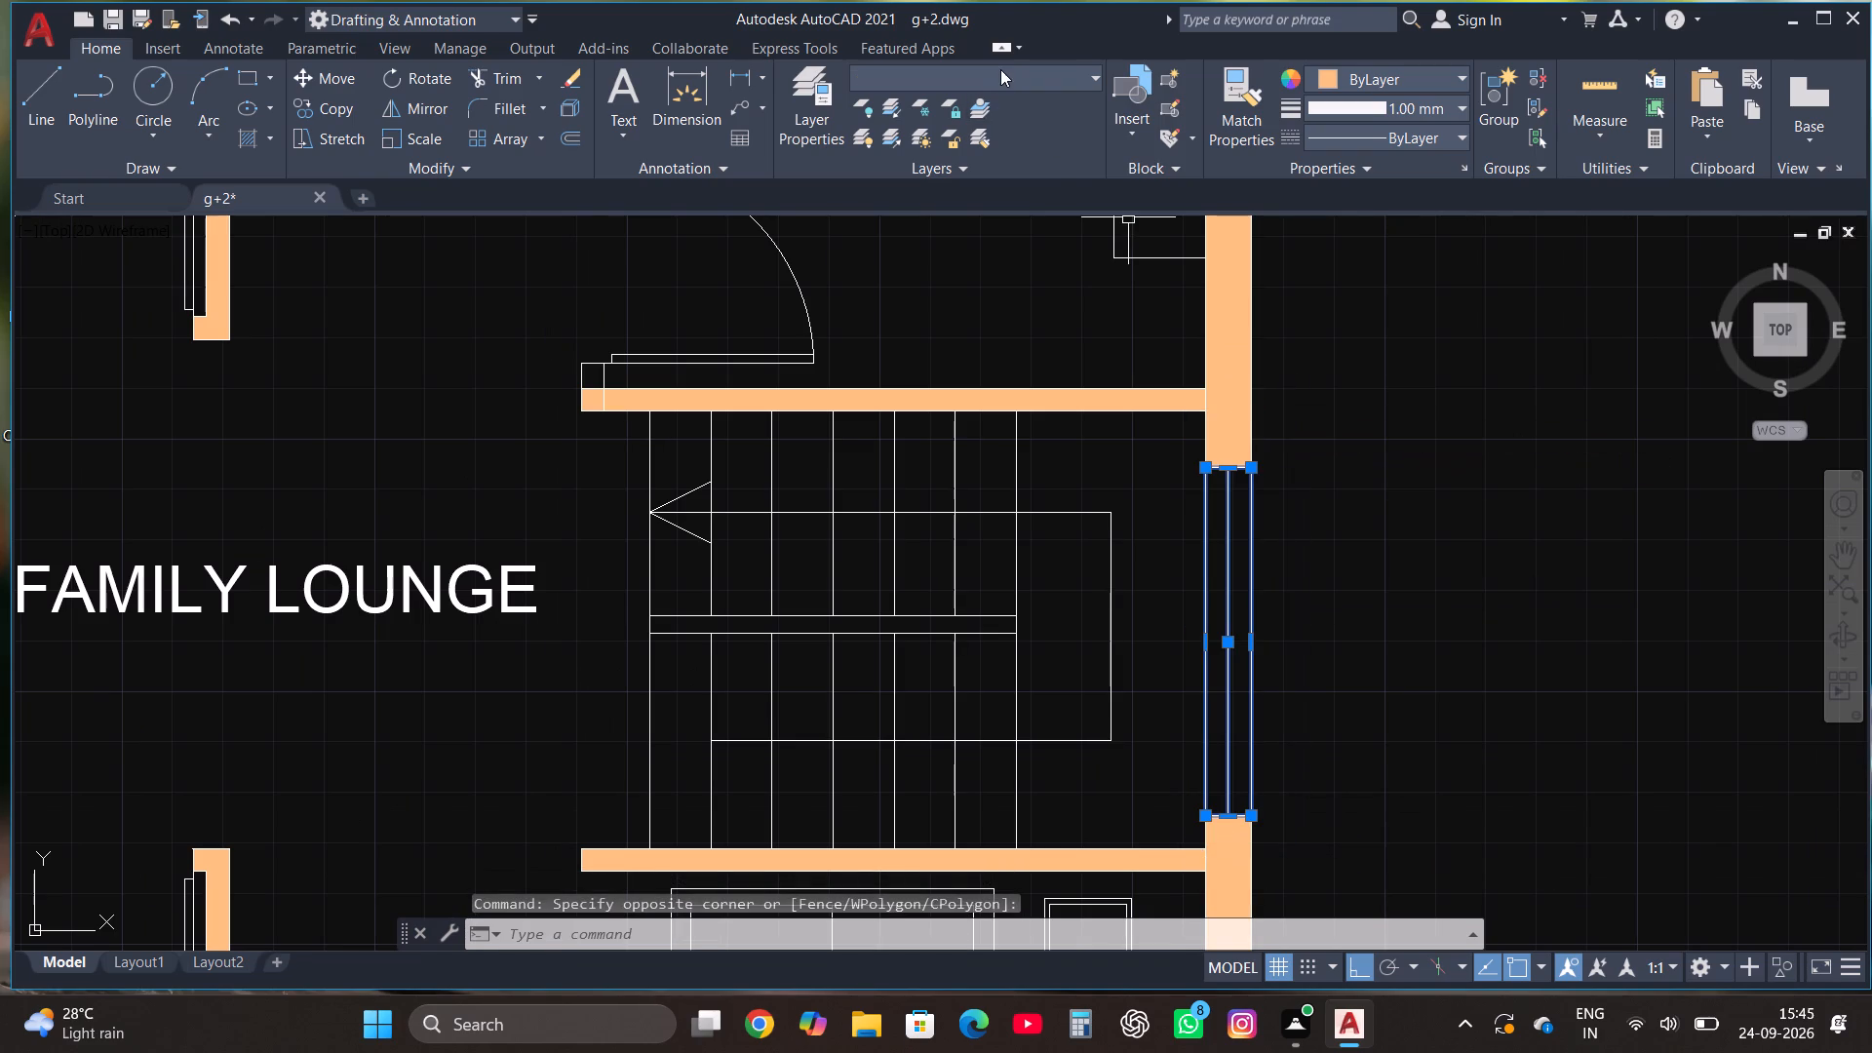
left_click(1002, 69)
left_click(1015, 159)
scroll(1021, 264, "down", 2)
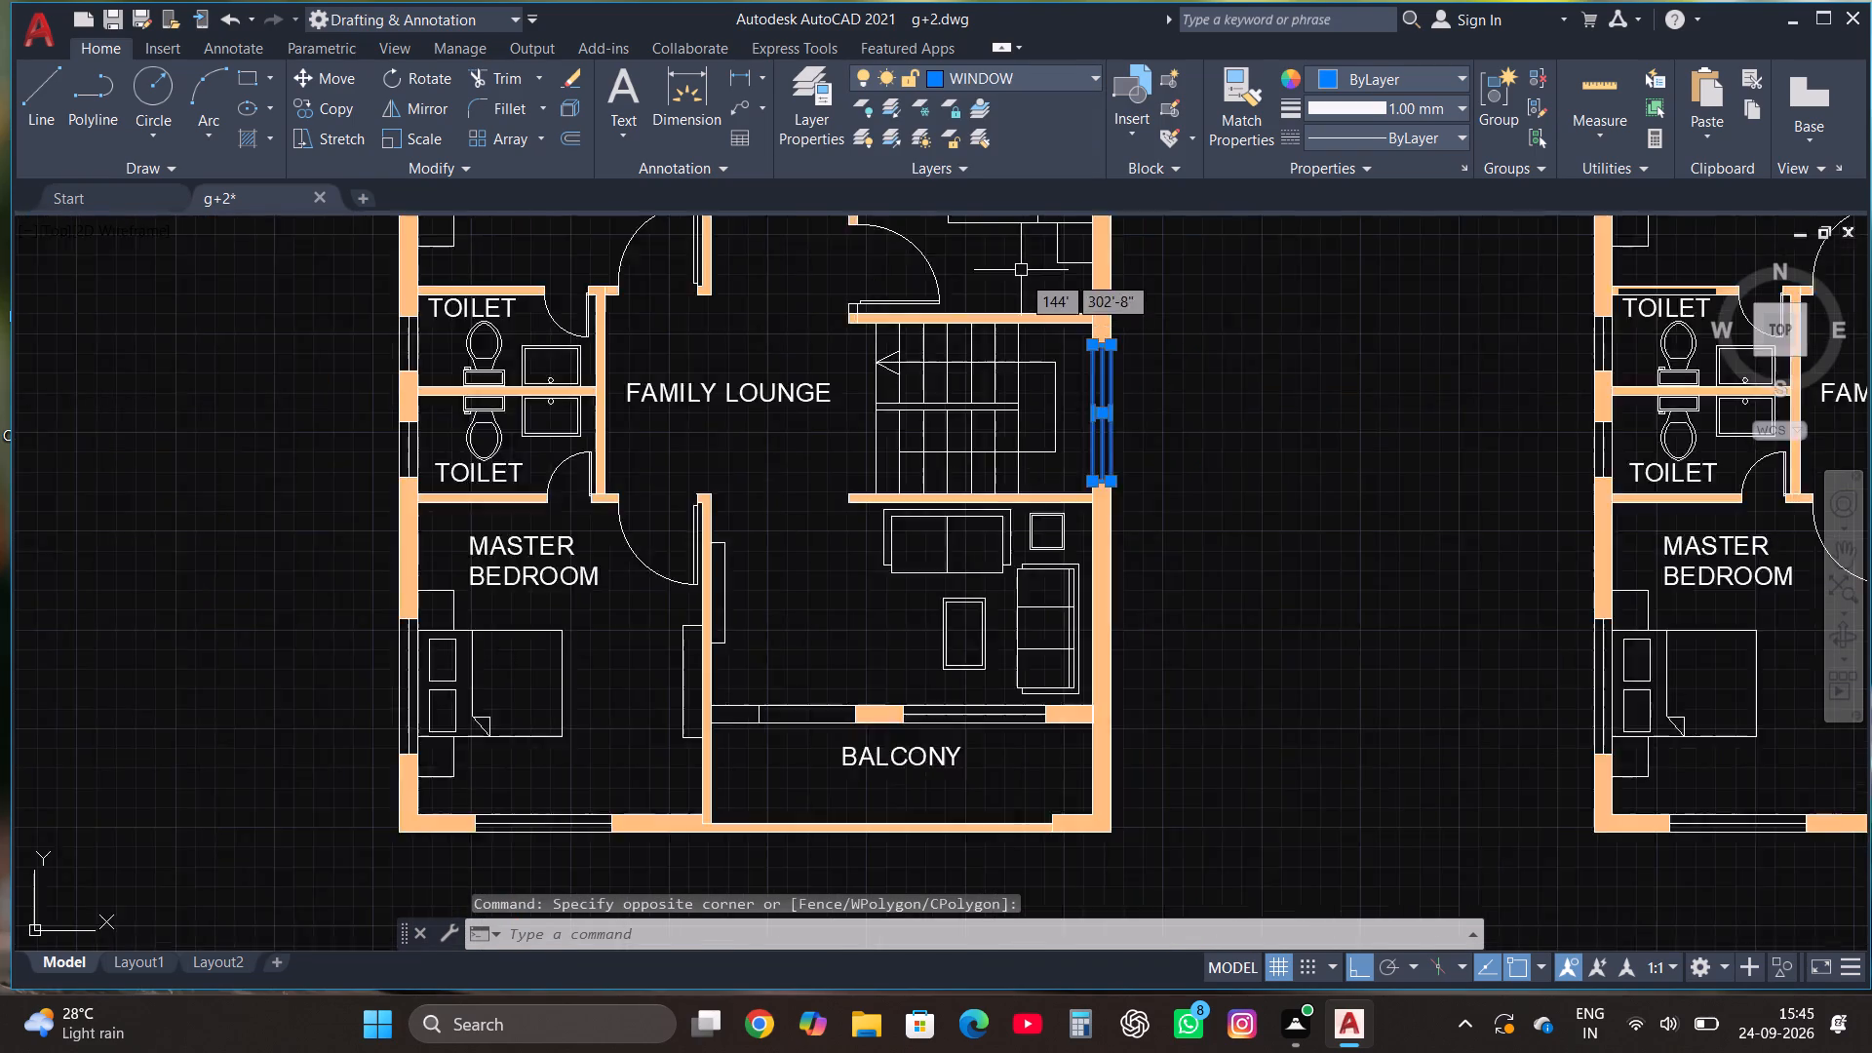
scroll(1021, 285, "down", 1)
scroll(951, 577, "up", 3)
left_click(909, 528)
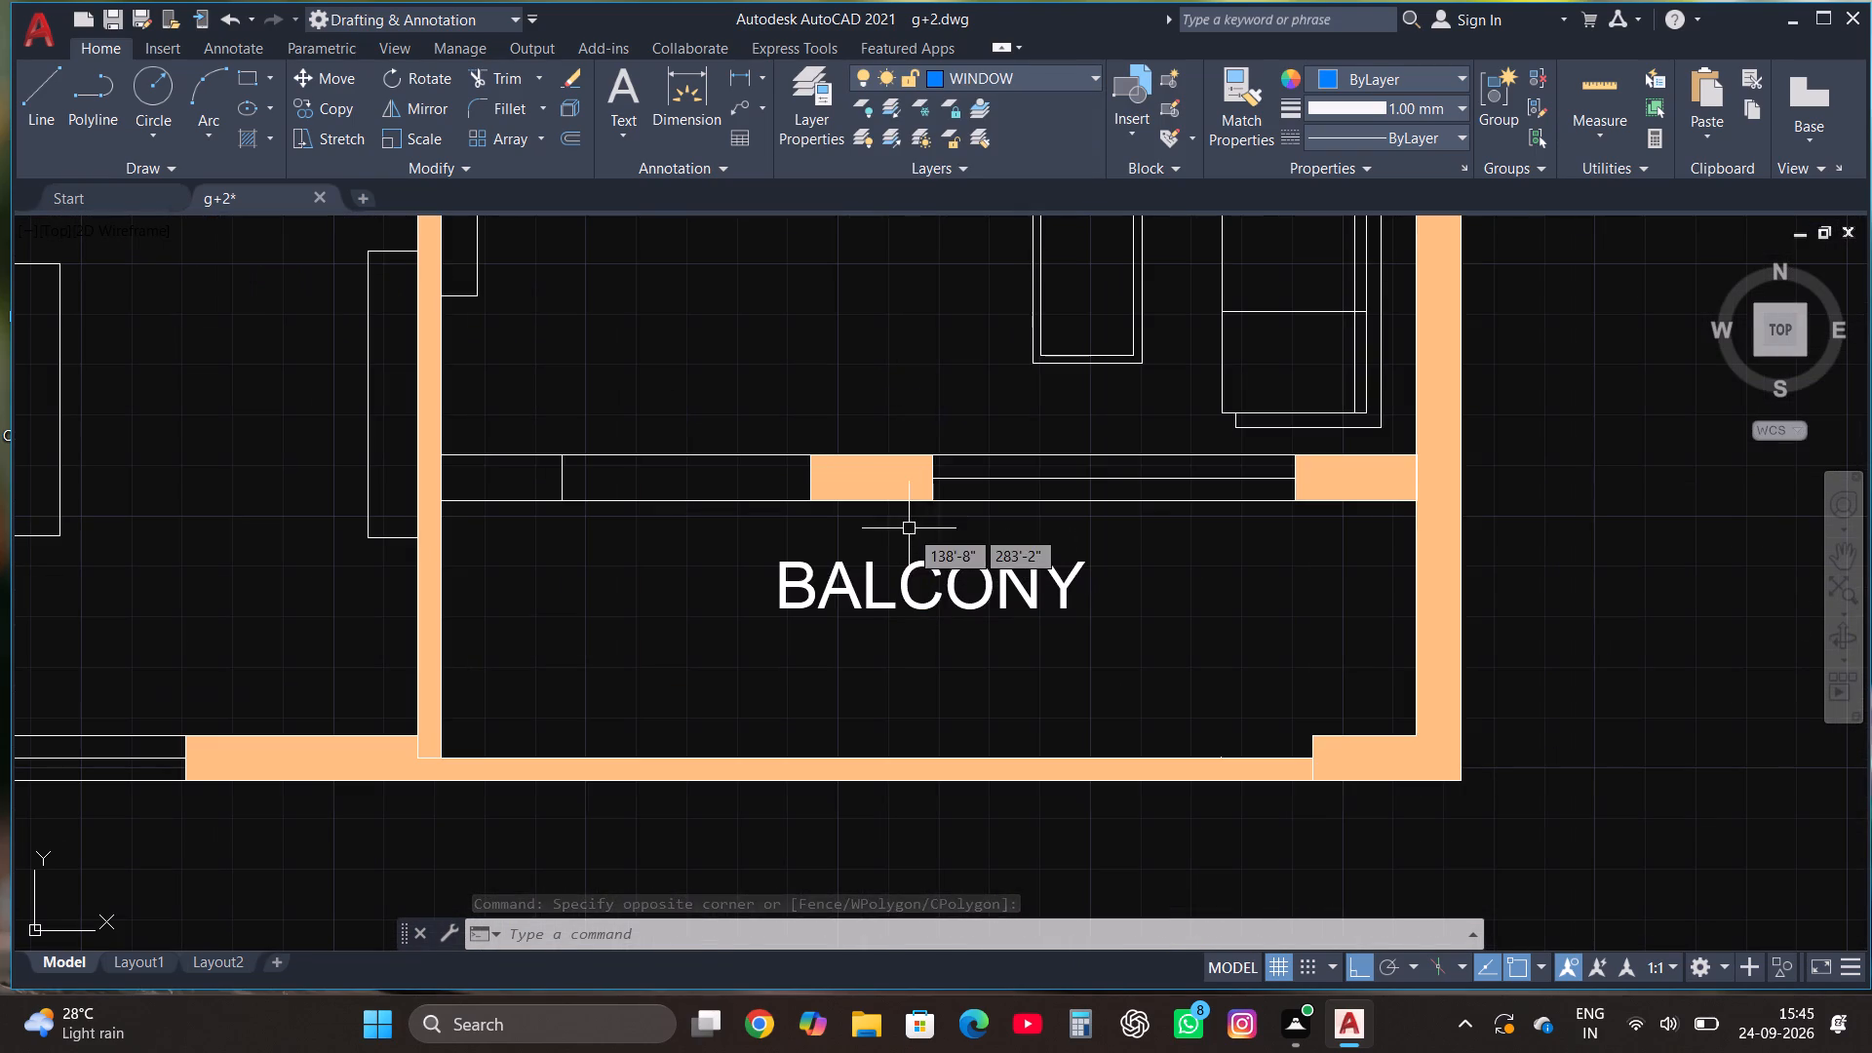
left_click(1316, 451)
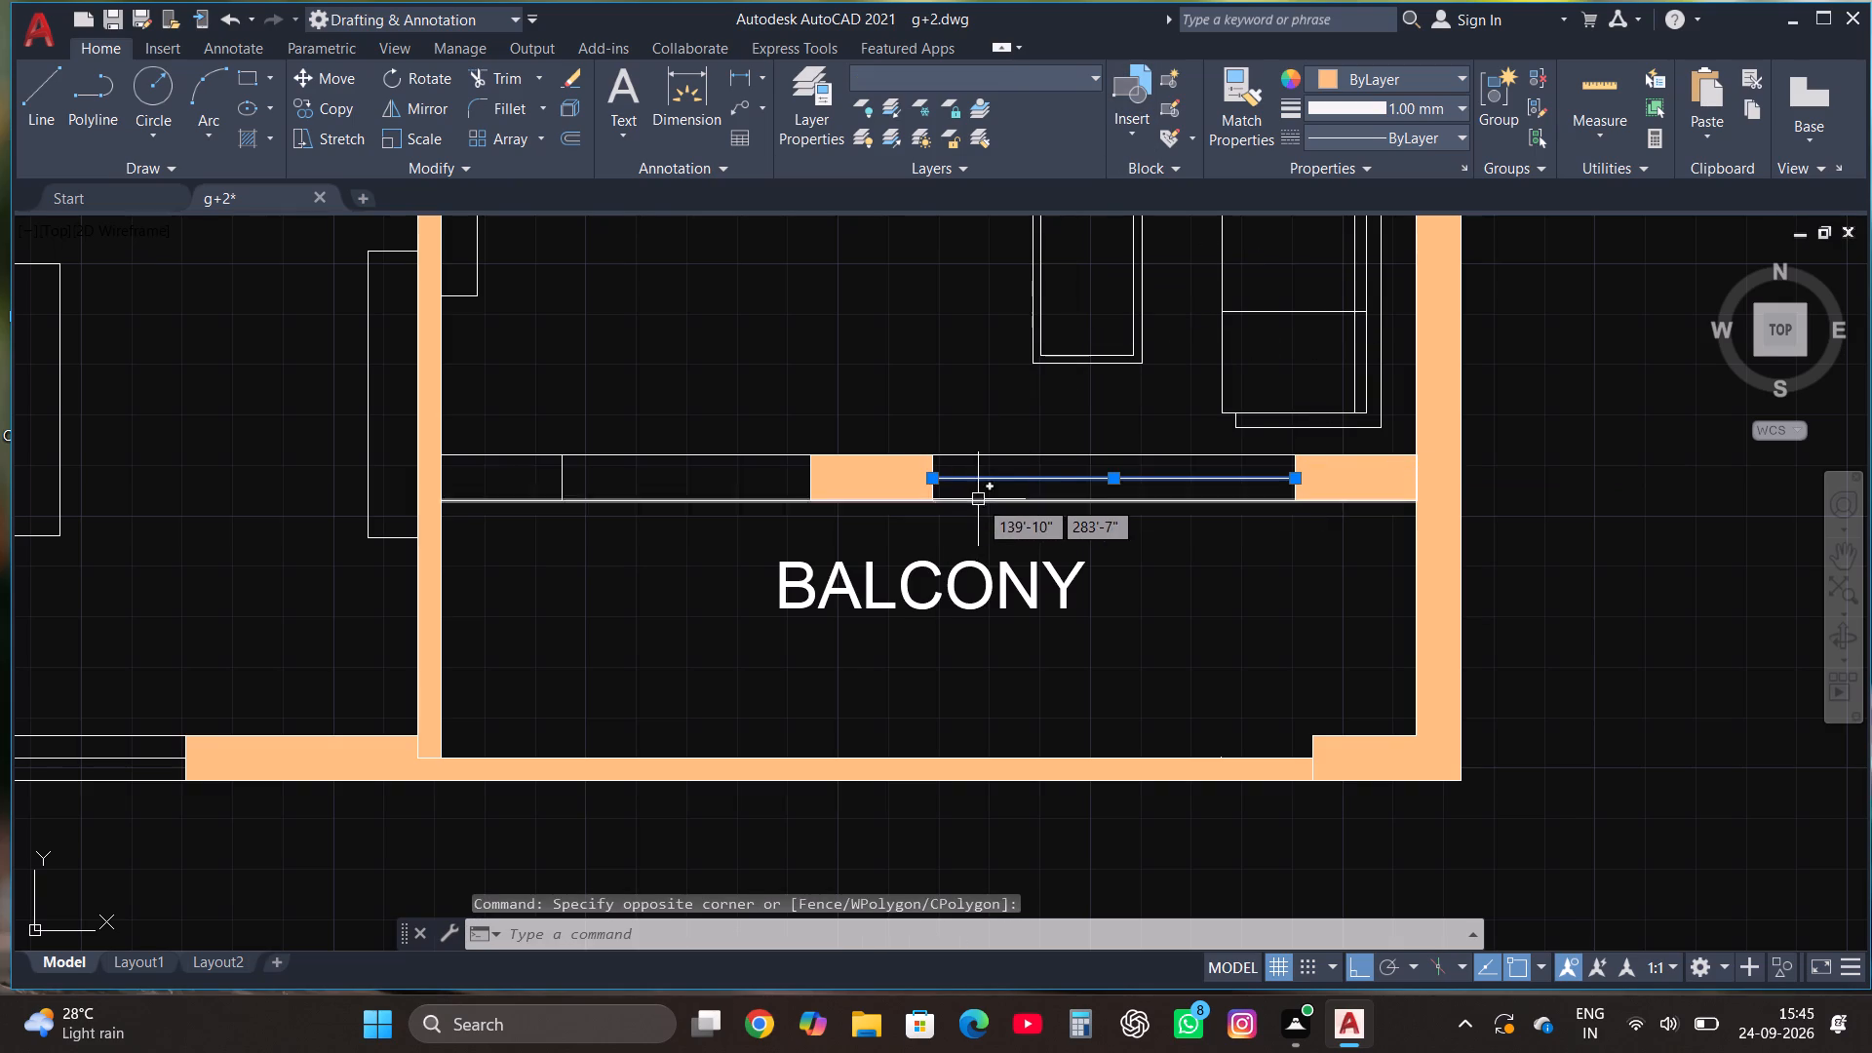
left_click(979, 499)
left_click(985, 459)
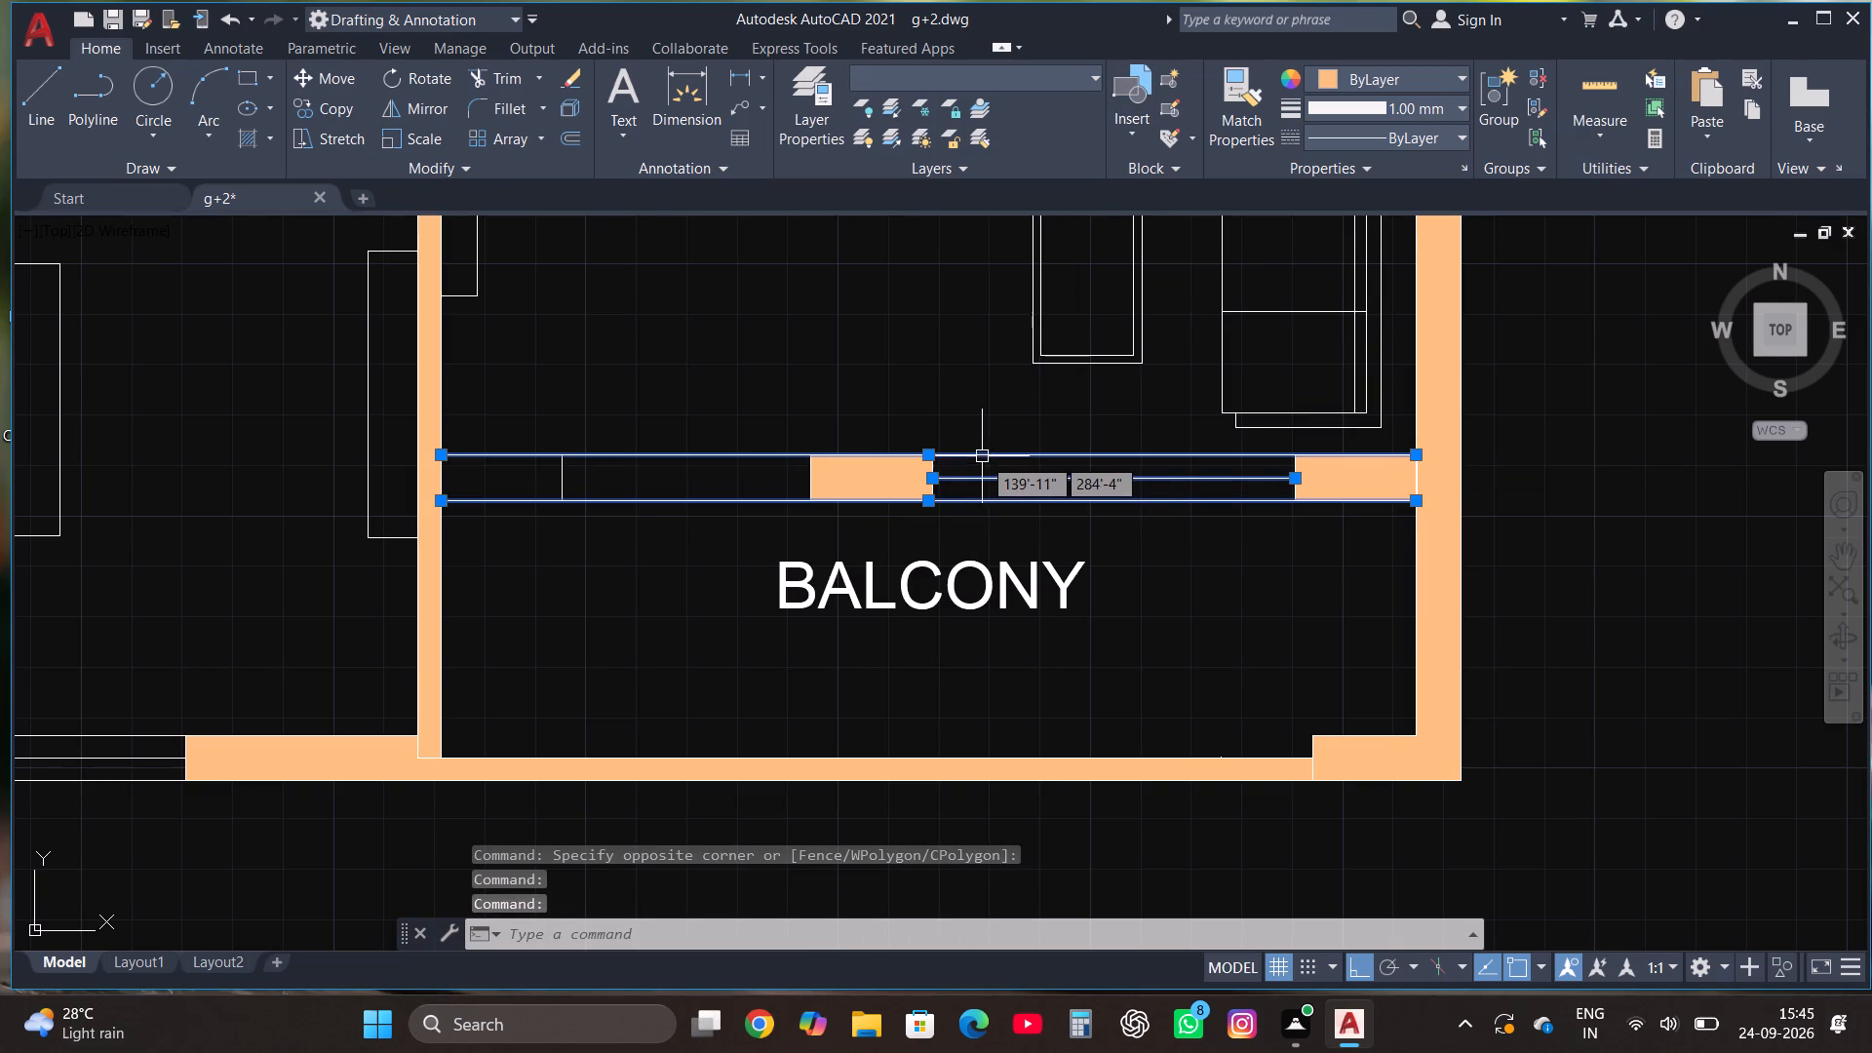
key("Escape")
Move the centre line of the window in the wall above the first-floor balcony to the WINDOW layer.
left_click(906, 529)
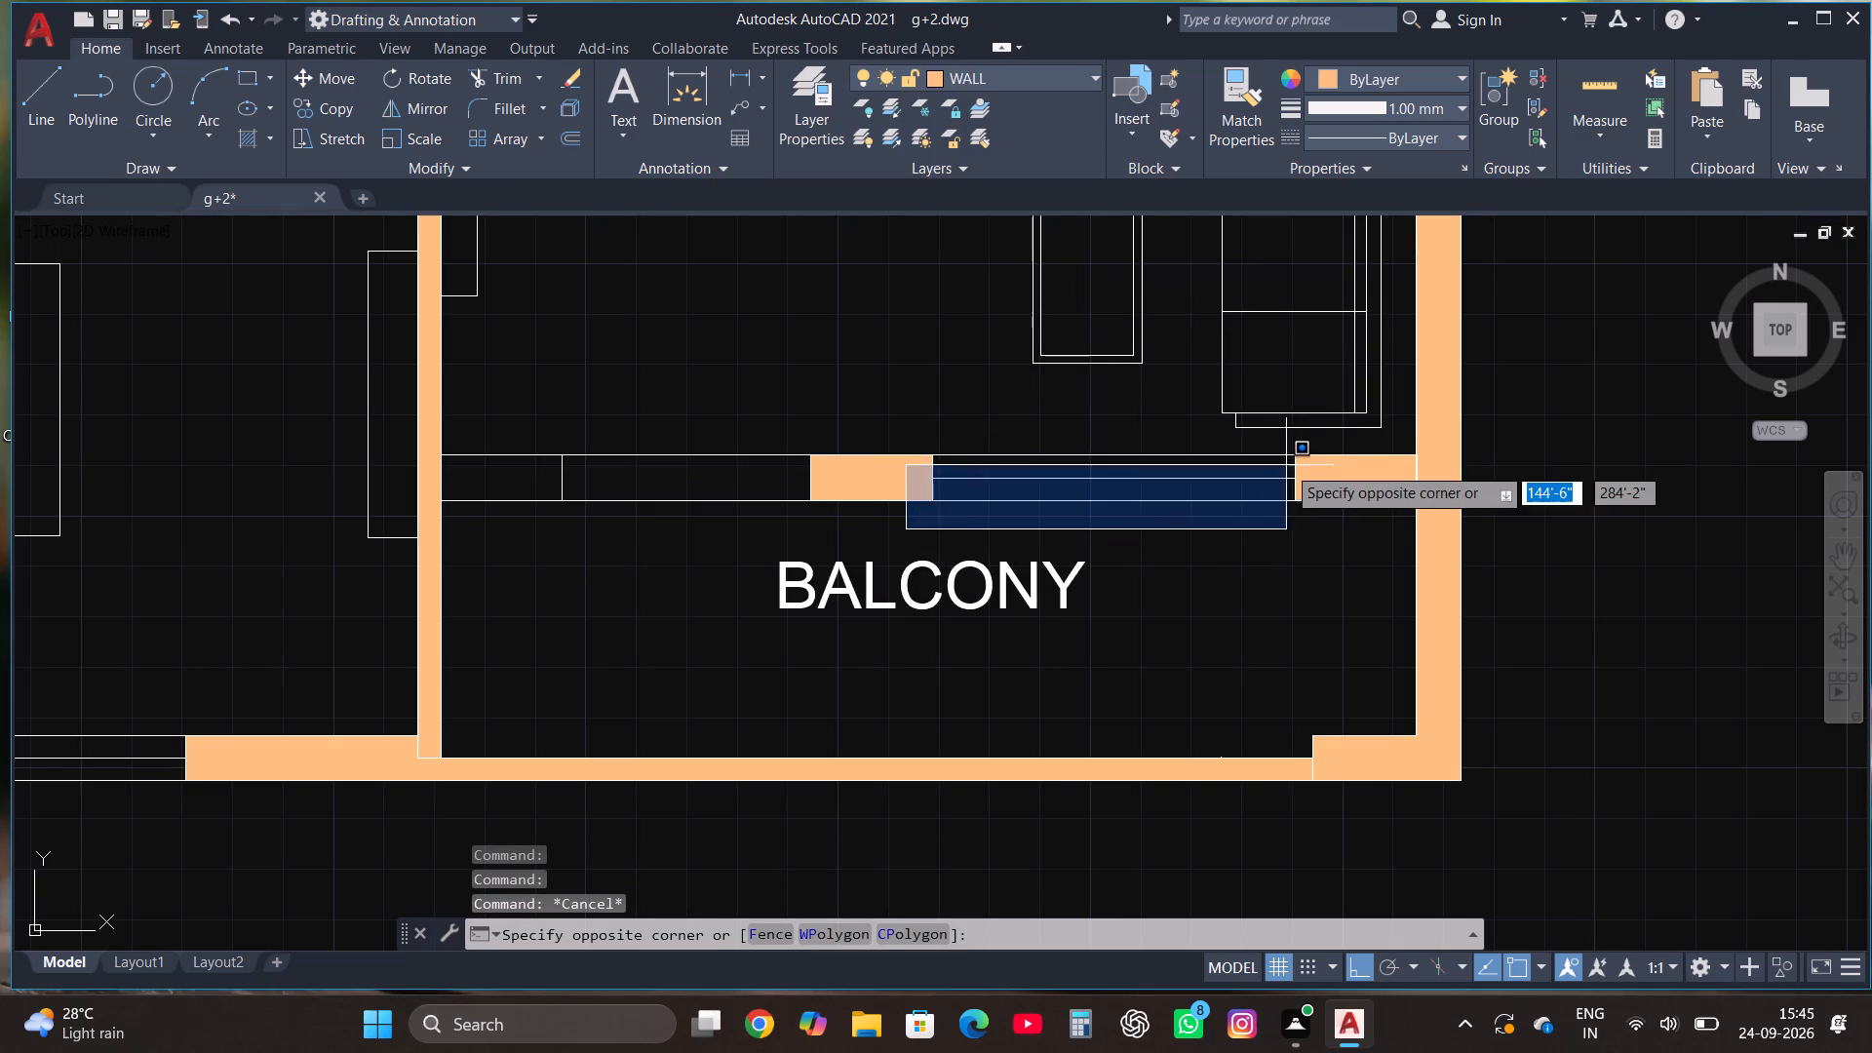
left_click(1307, 445)
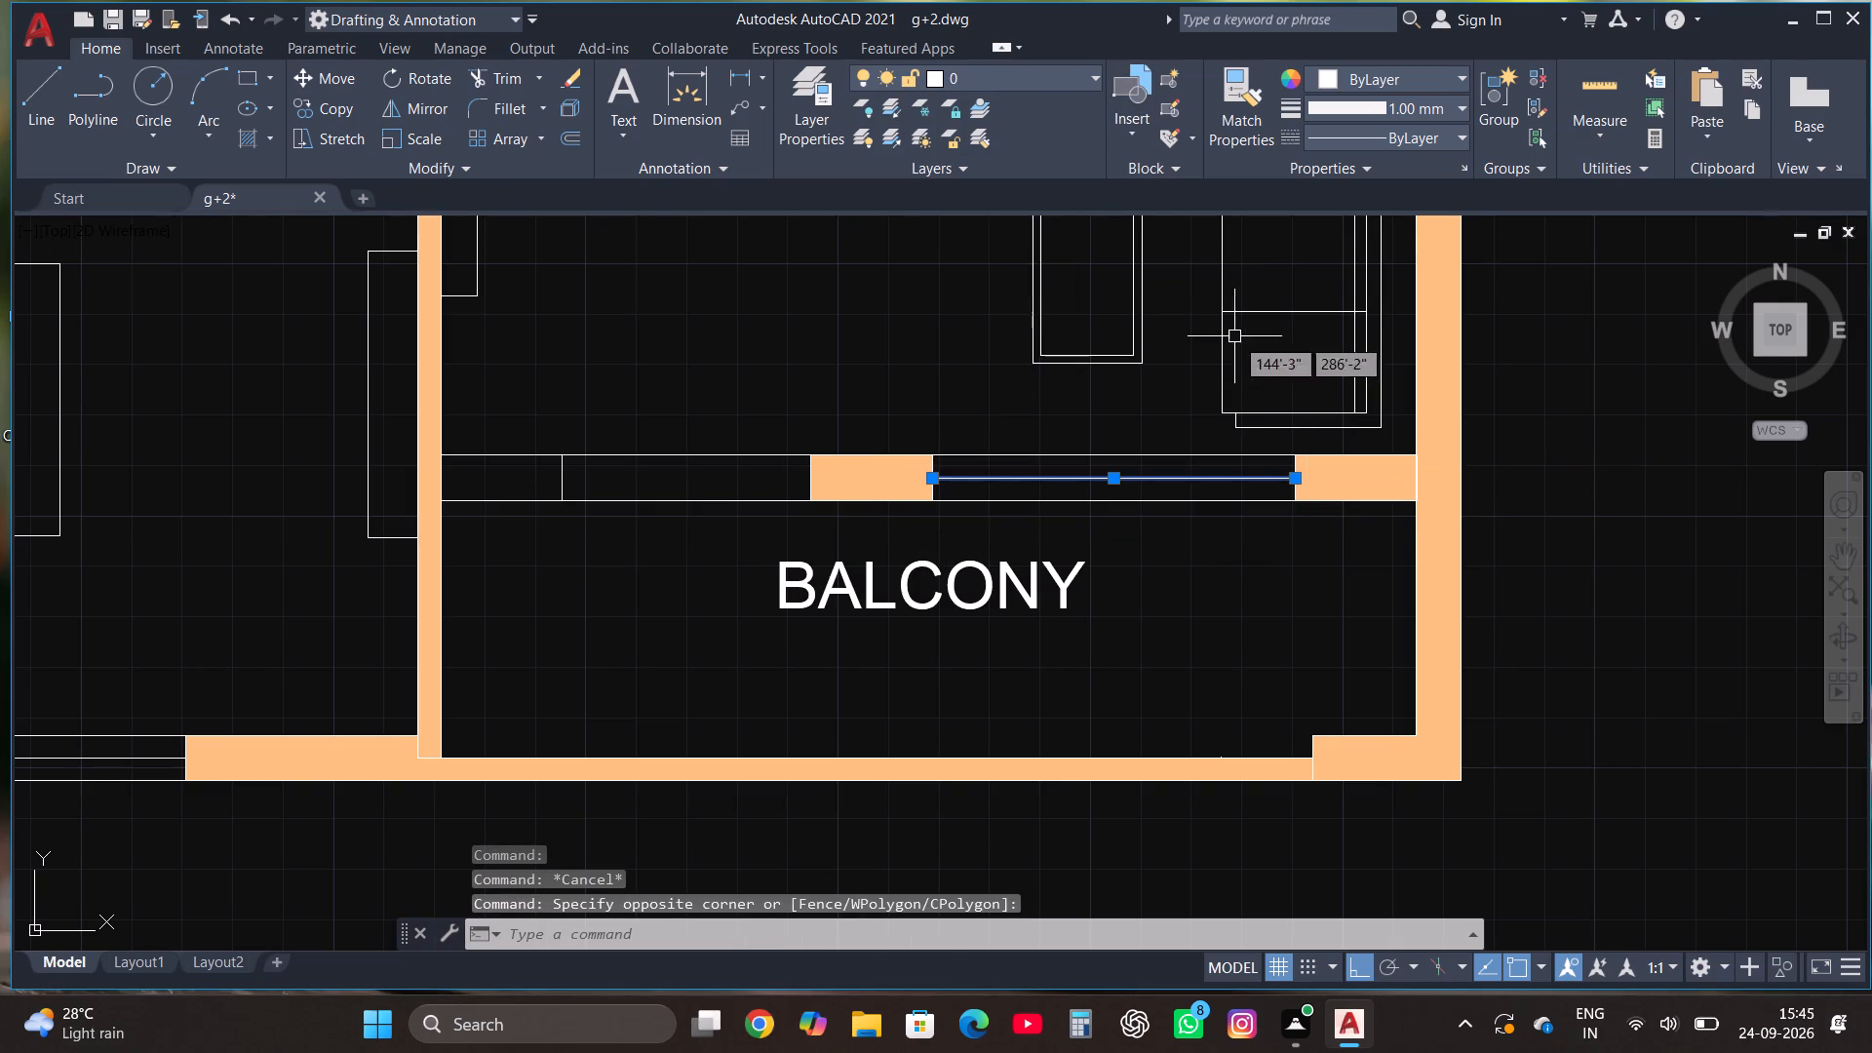
left_click(999, 64)
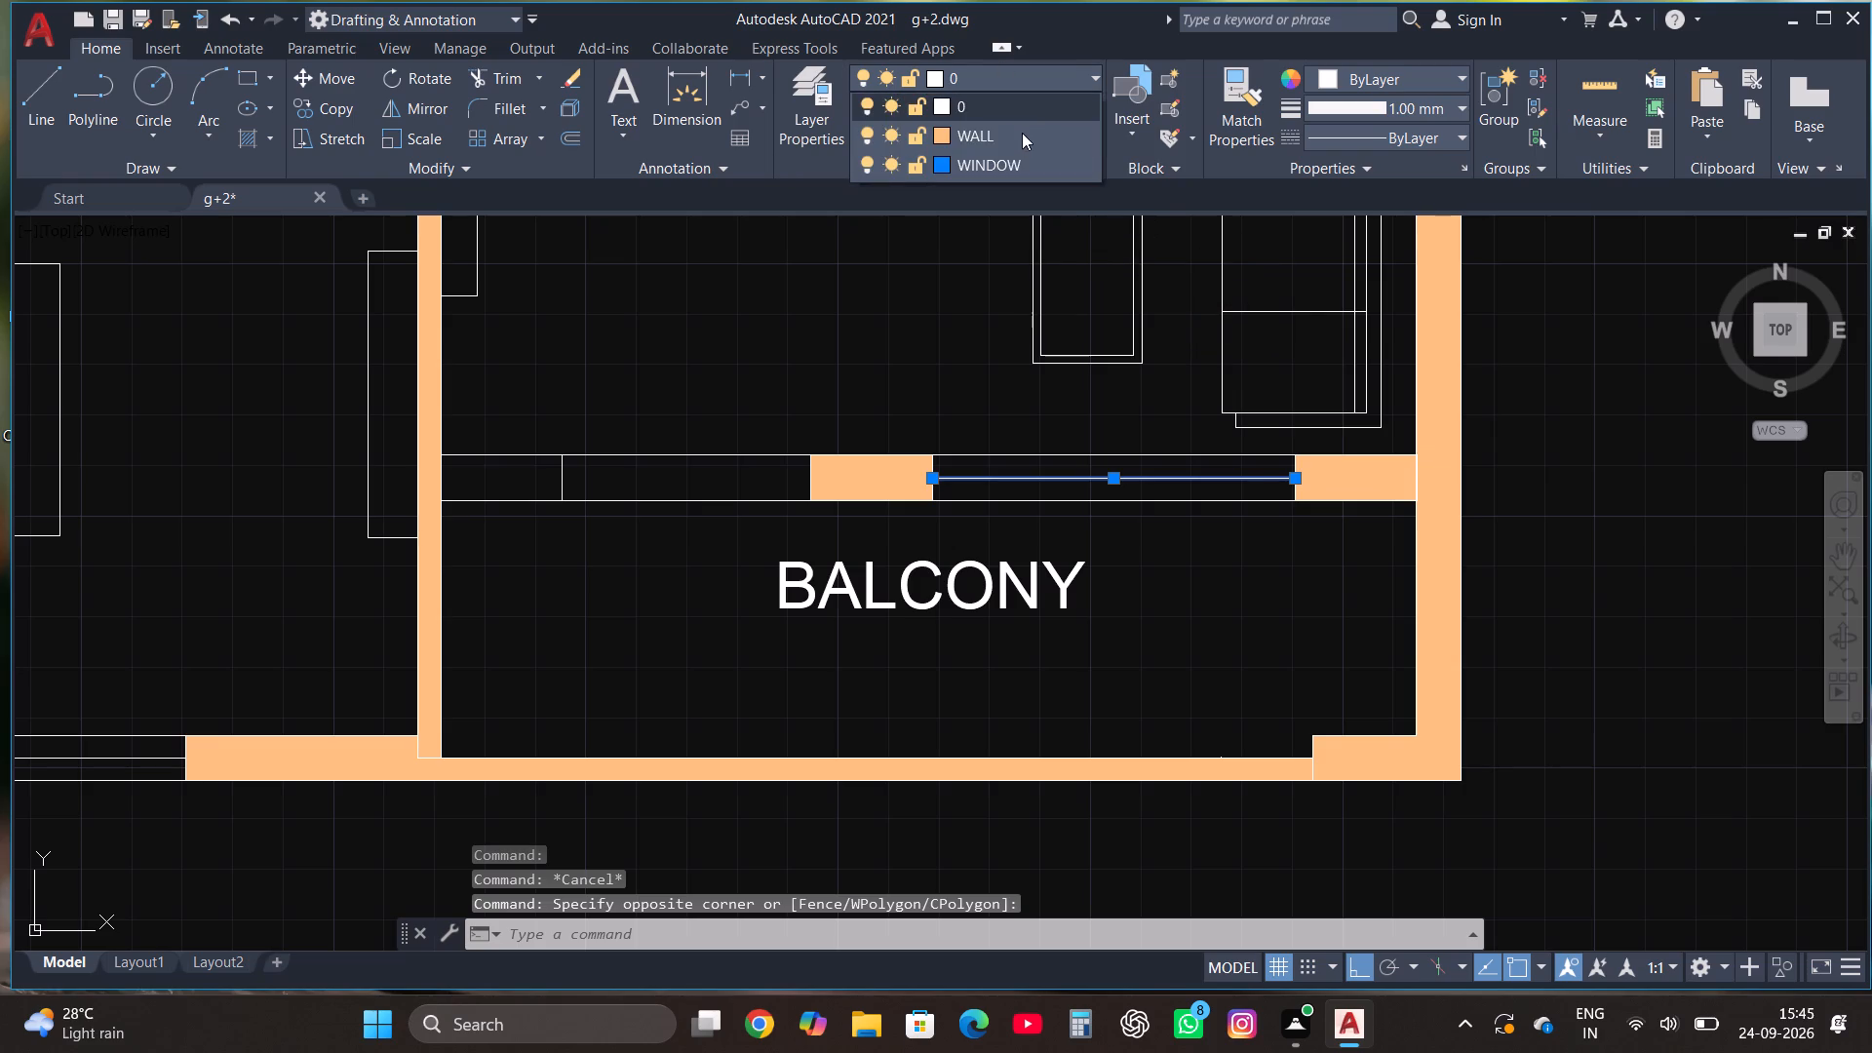
left_click(1018, 159)
key("Escape")
Move the lower master bedroom's west-wall window in the first-floor plan to the WINDOW layer.
scroll(1324, 494, "down", 2)
scroll(1277, 590, "down", 2)
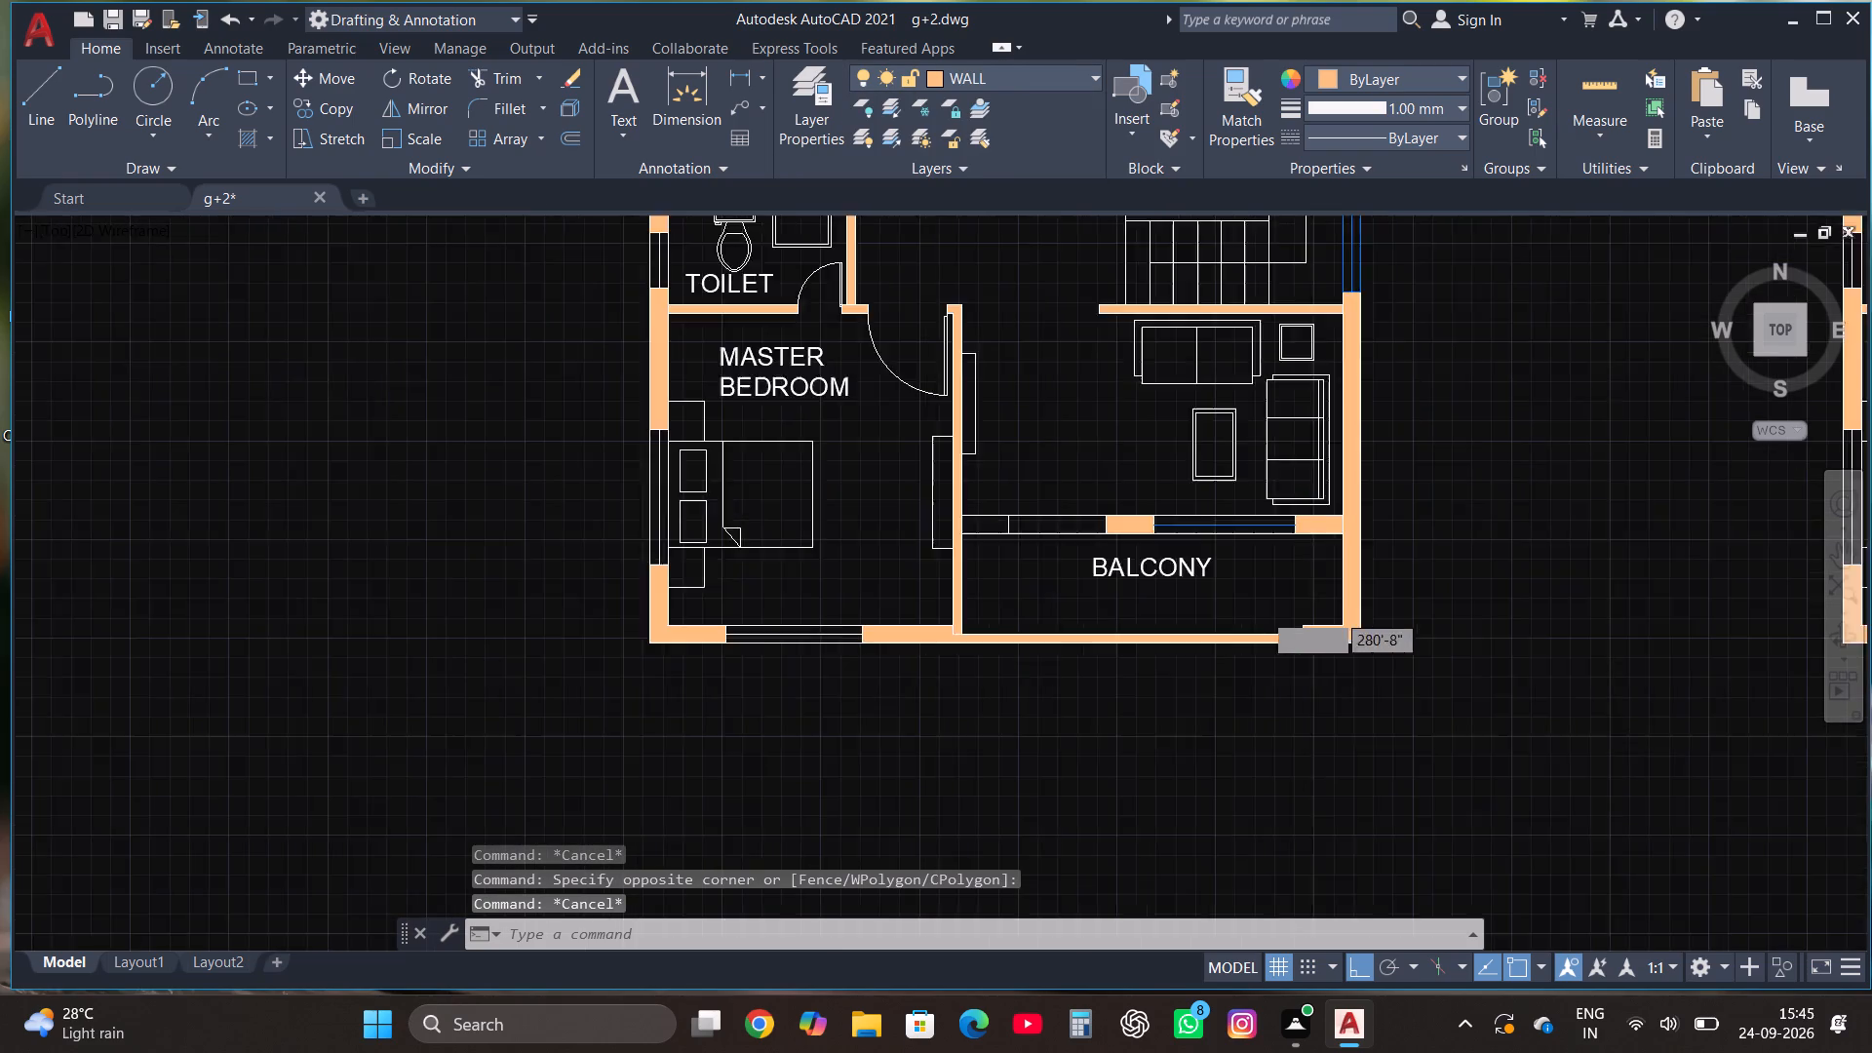
scroll(1183, 694, "down", 1)
scroll(1045, 605, "up", 4)
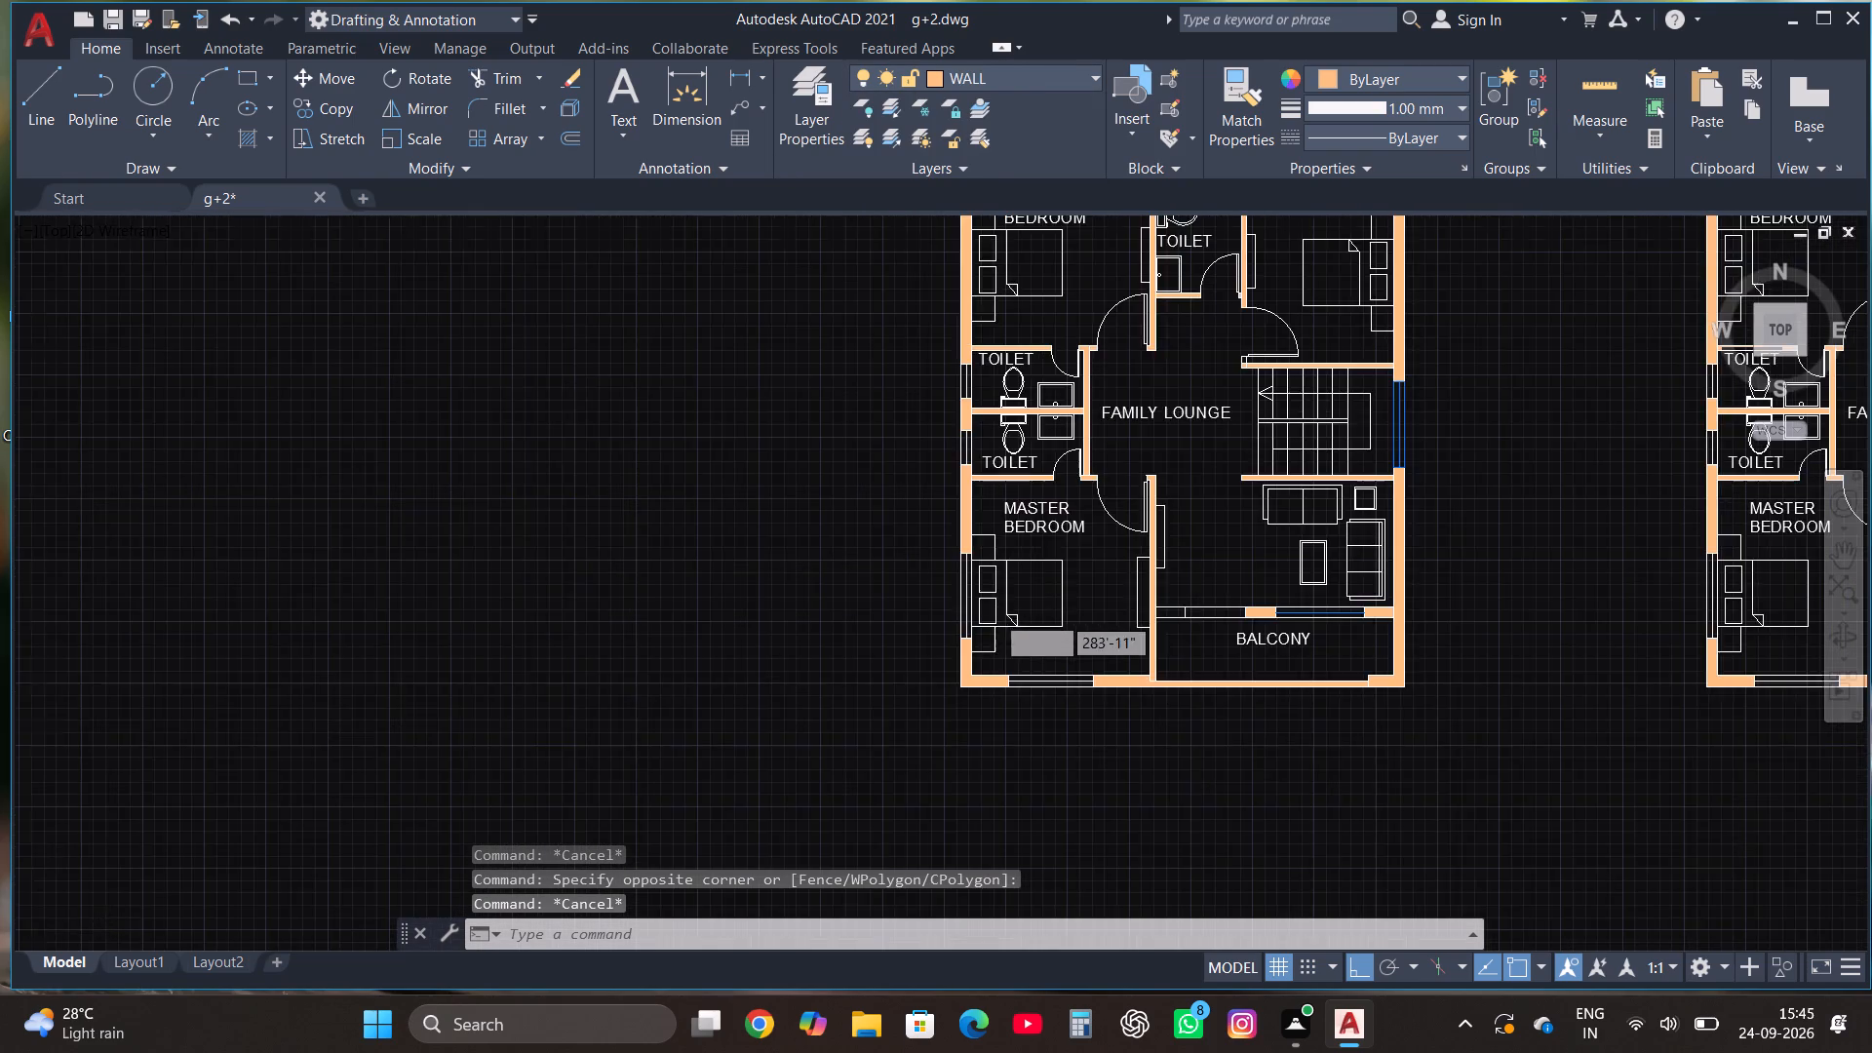
left_click(830, 753)
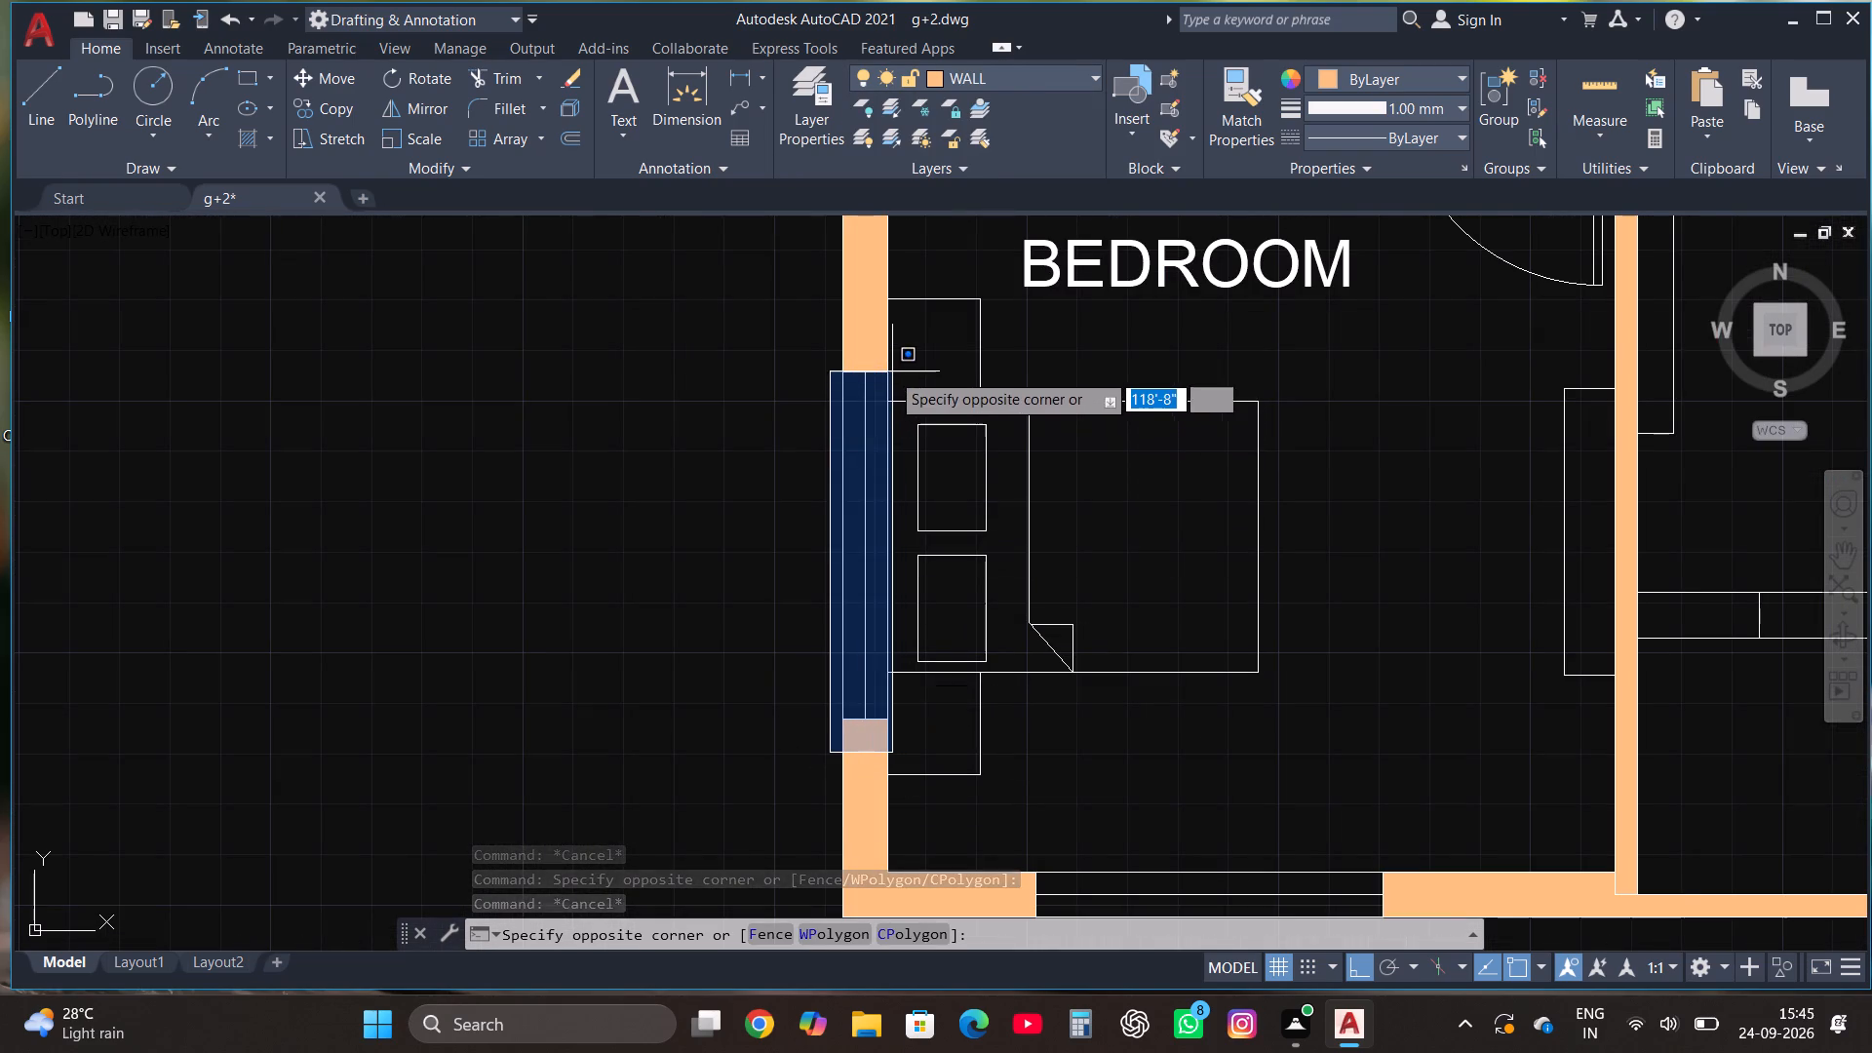
left_click(890, 363)
left_click(980, 68)
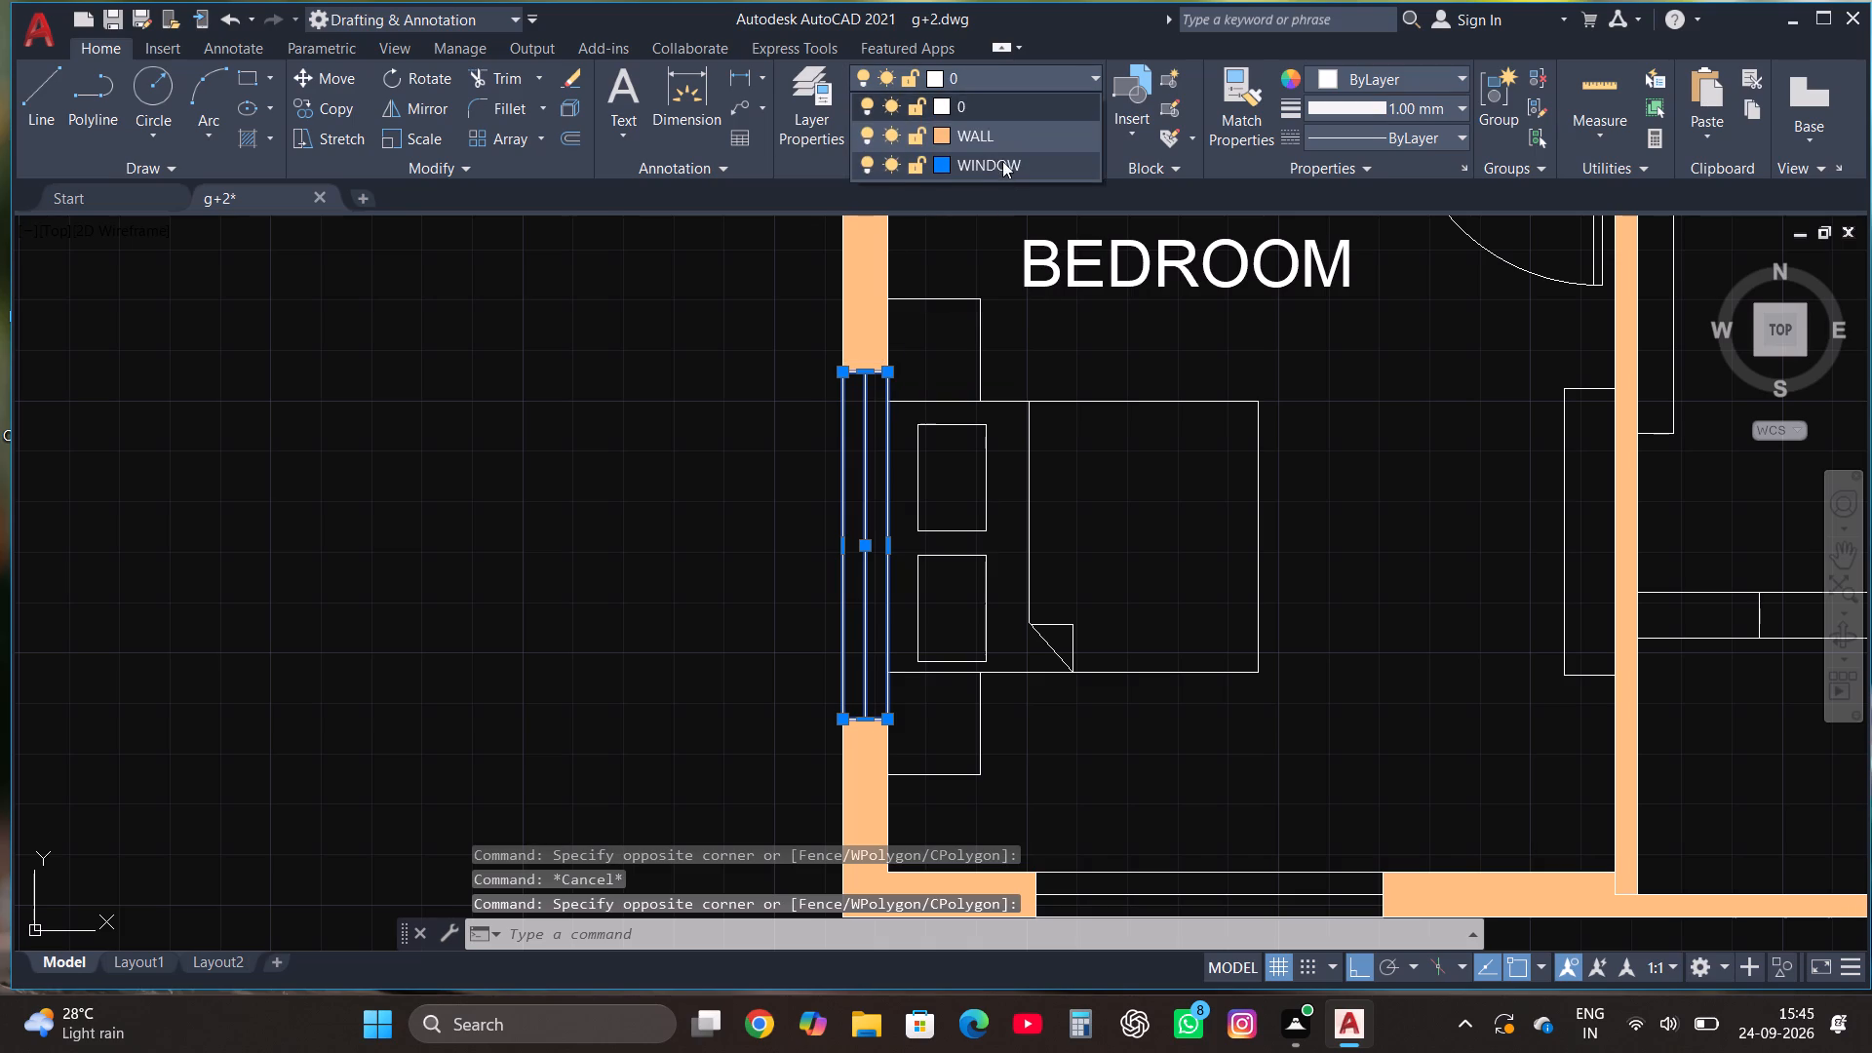
left_click(1004, 158)
Move the lower master bedroom's south-wall window in the first-floor plan to the WINDOW layer.
scroll(919, 347, "down", 3)
scroll(972, 566, "up", 1)
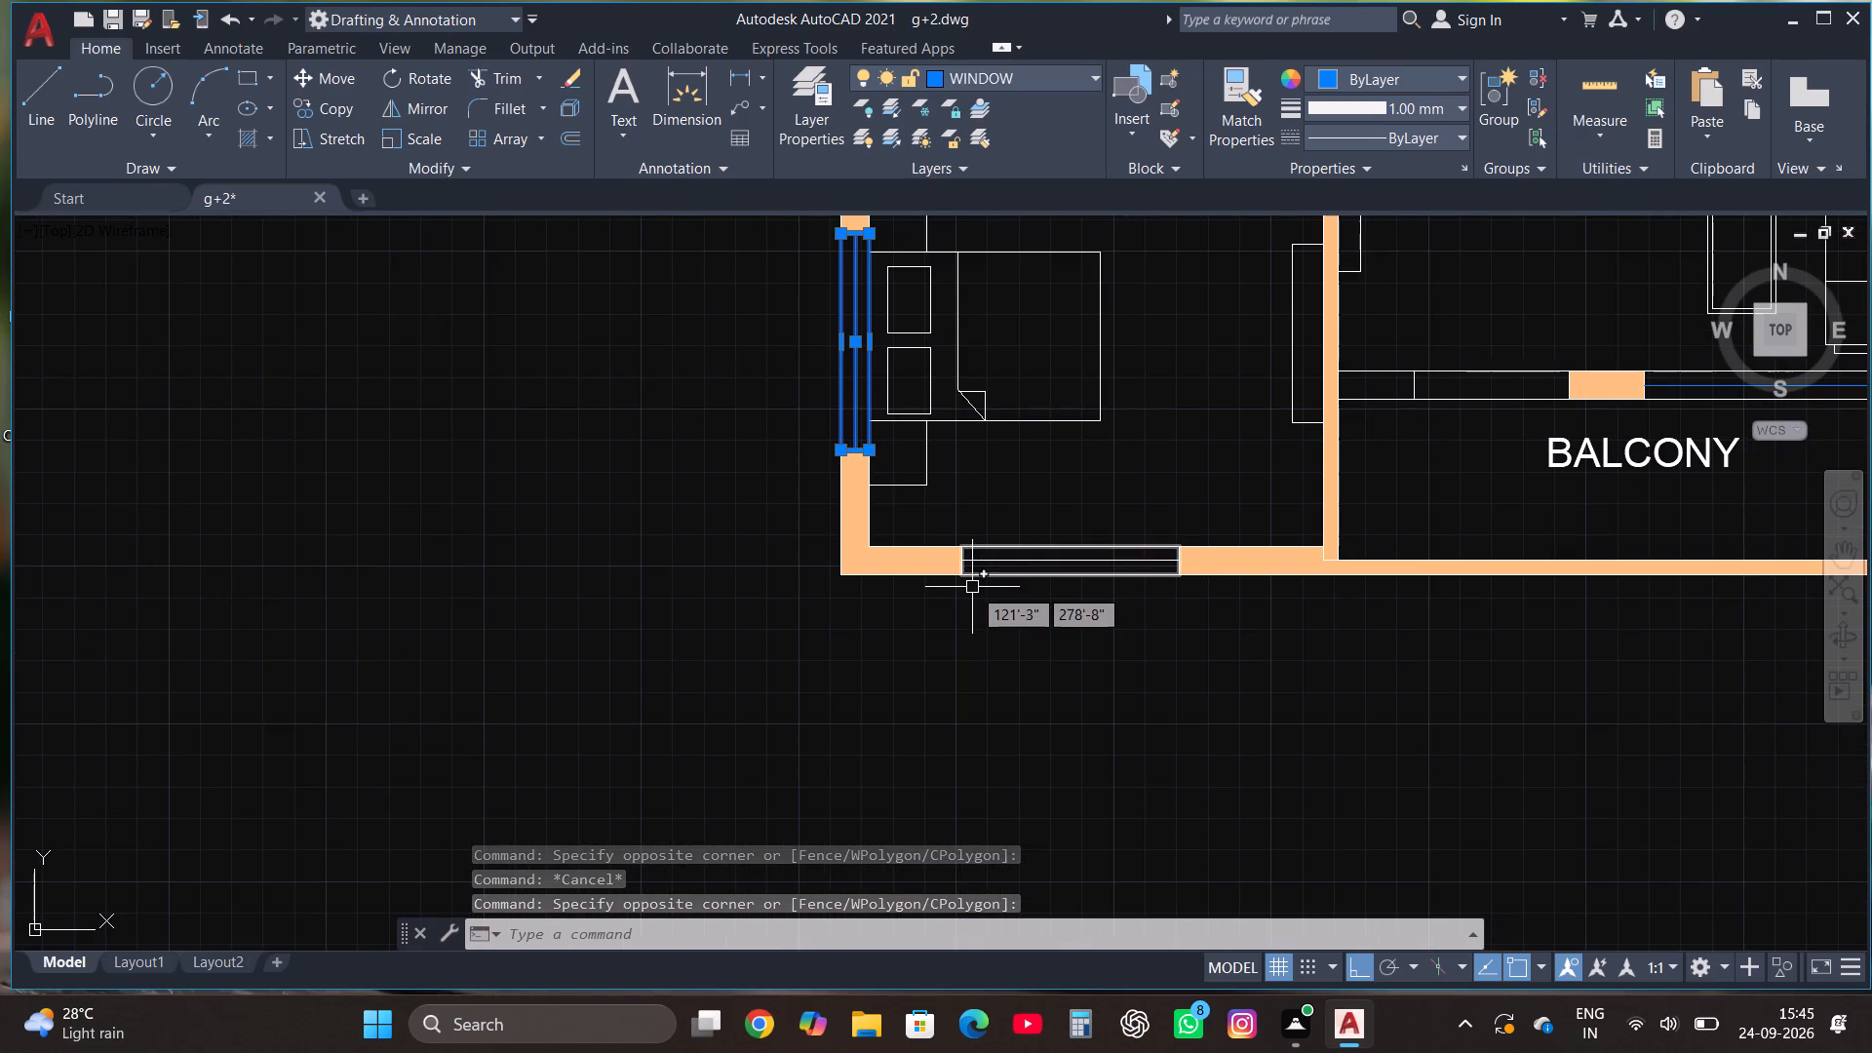
key("Escape")
left_click(930, 624)
left_click(1192, 502)
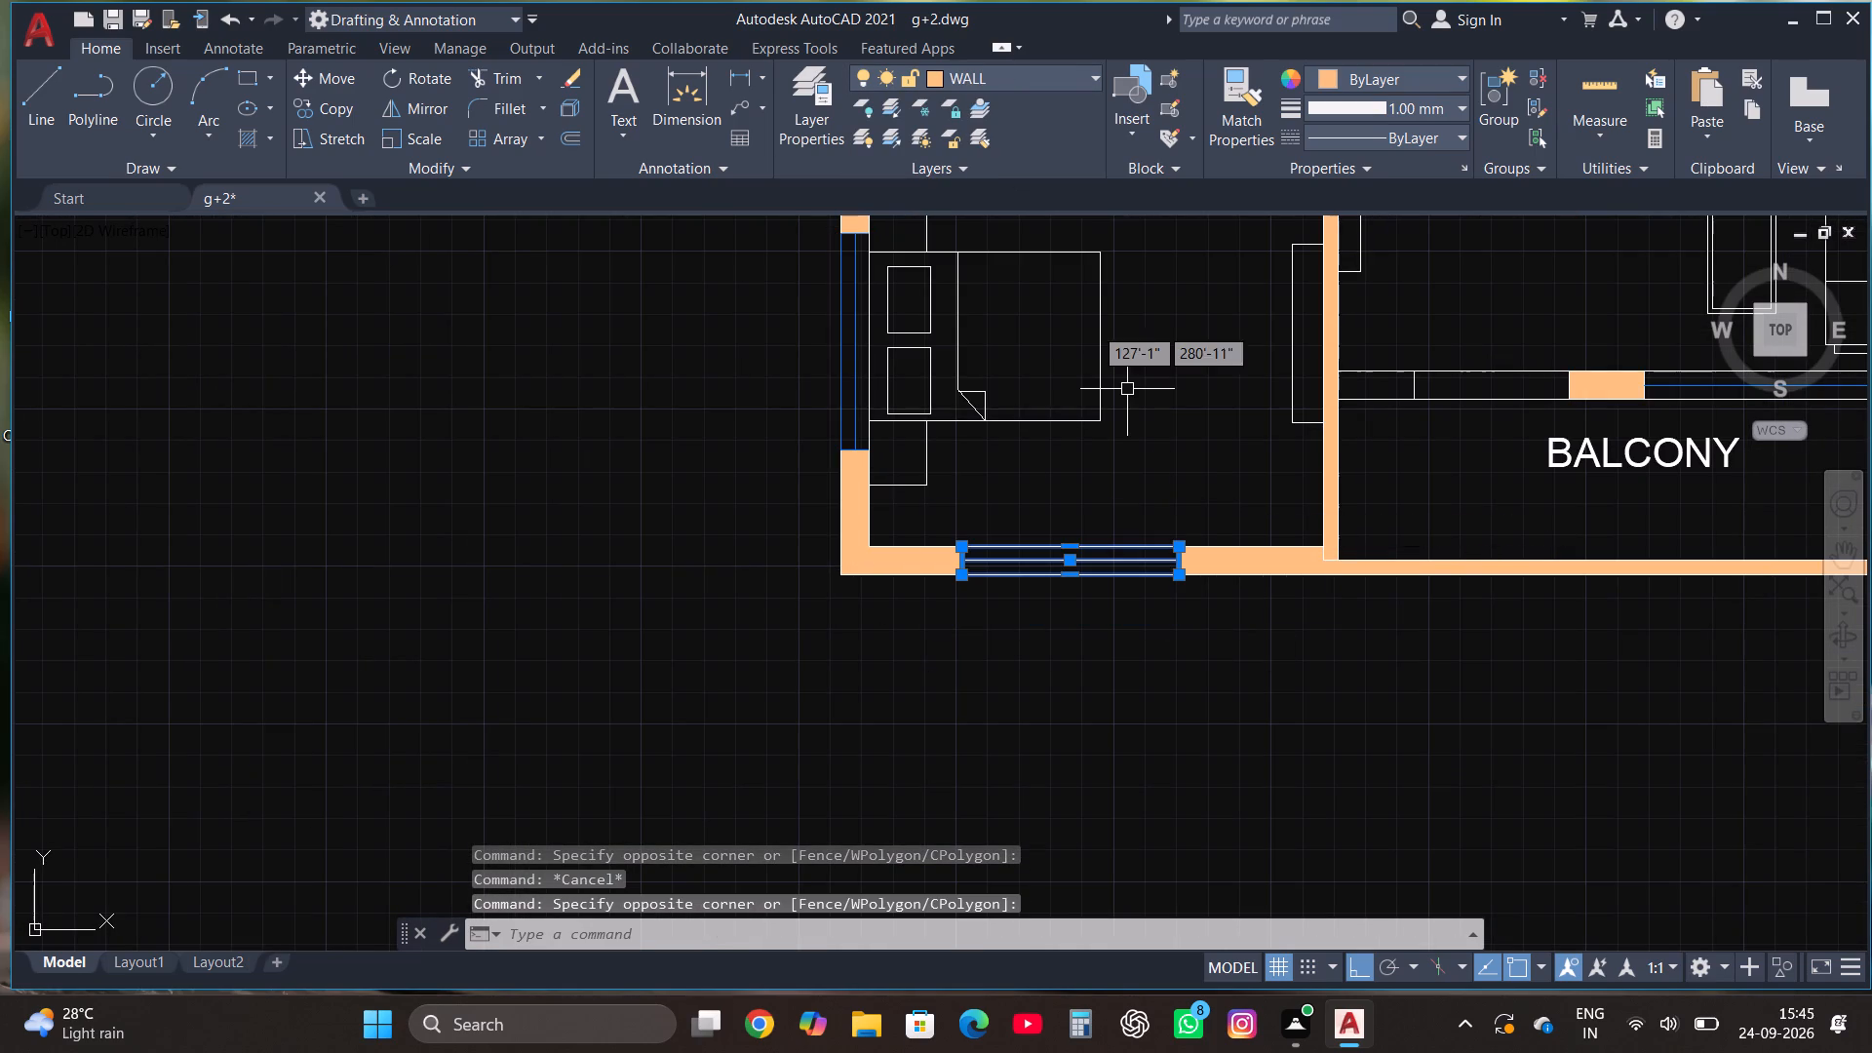
left_click(1038, 75)
left_click(1041, 167)
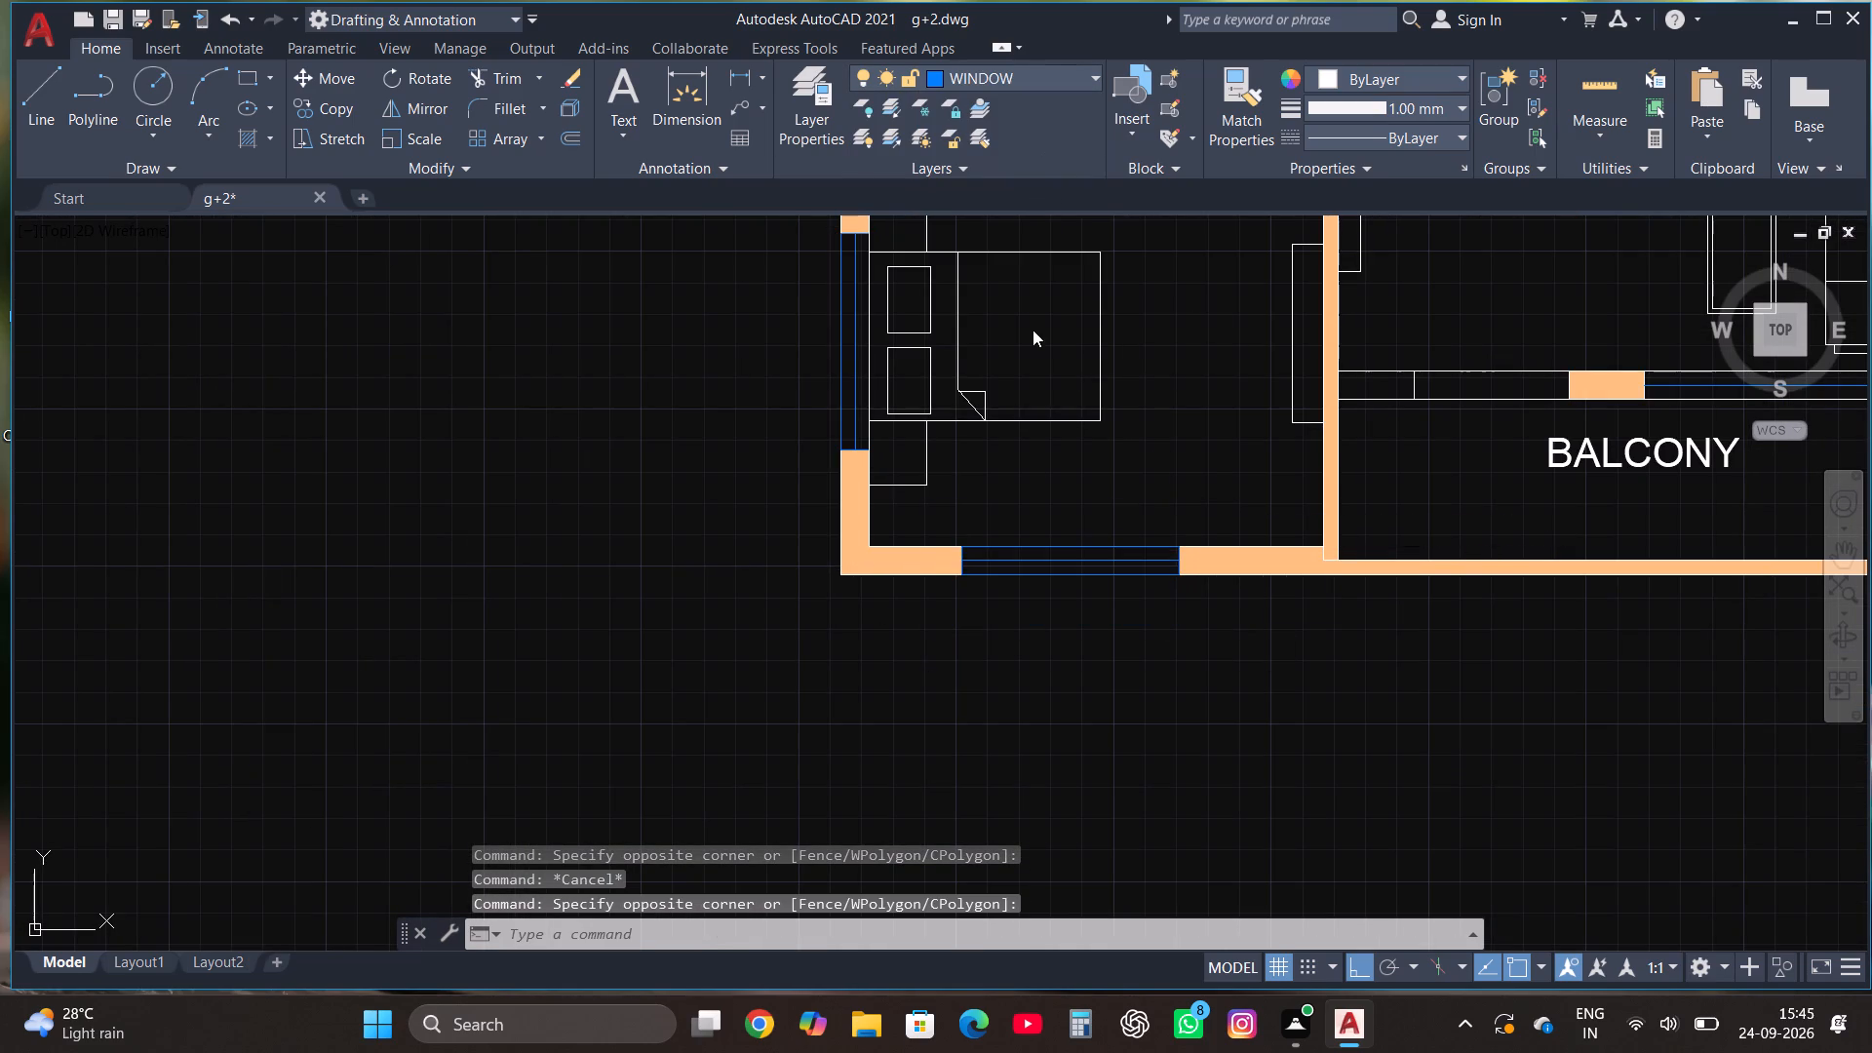
Move the west-wall windows of the two adjoining toilets in the first-floor plan to the WINDOW layer.
scroll(1006, 649, "down", 3)
scroll(975, 452, "up", 4)
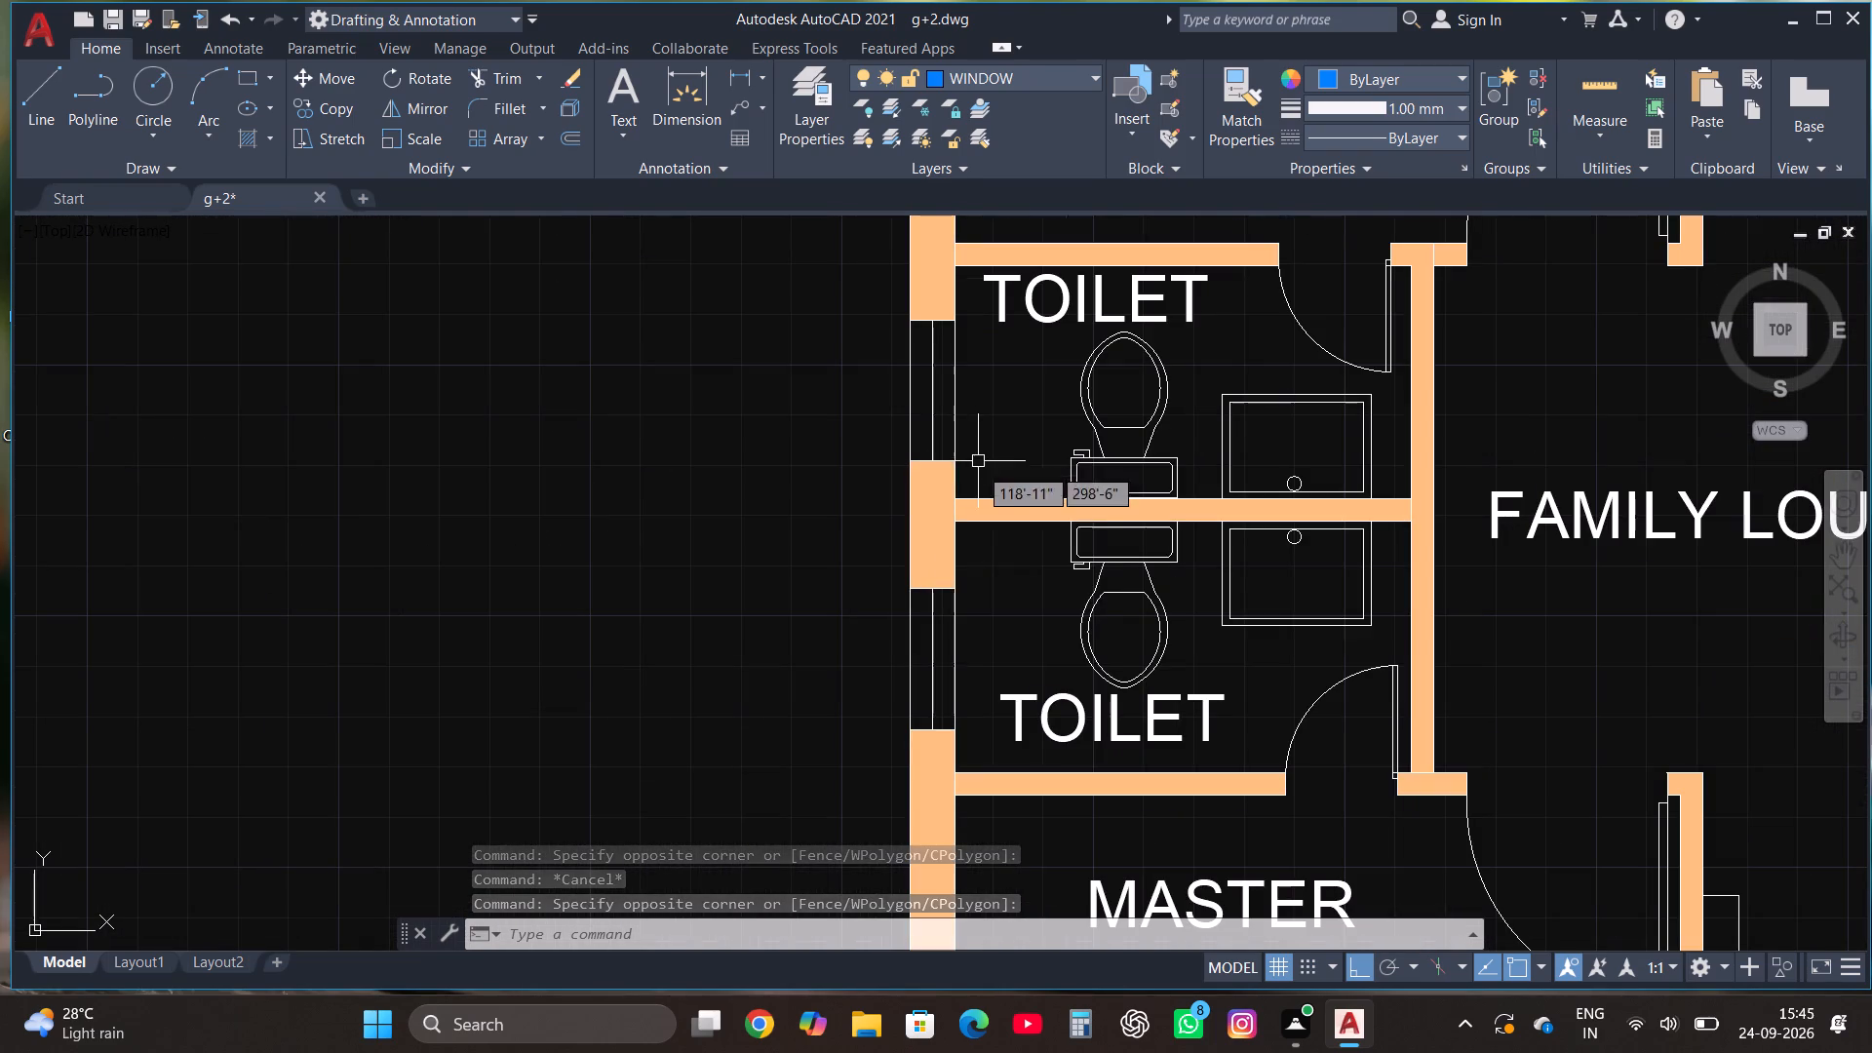
left_click(876, 759)
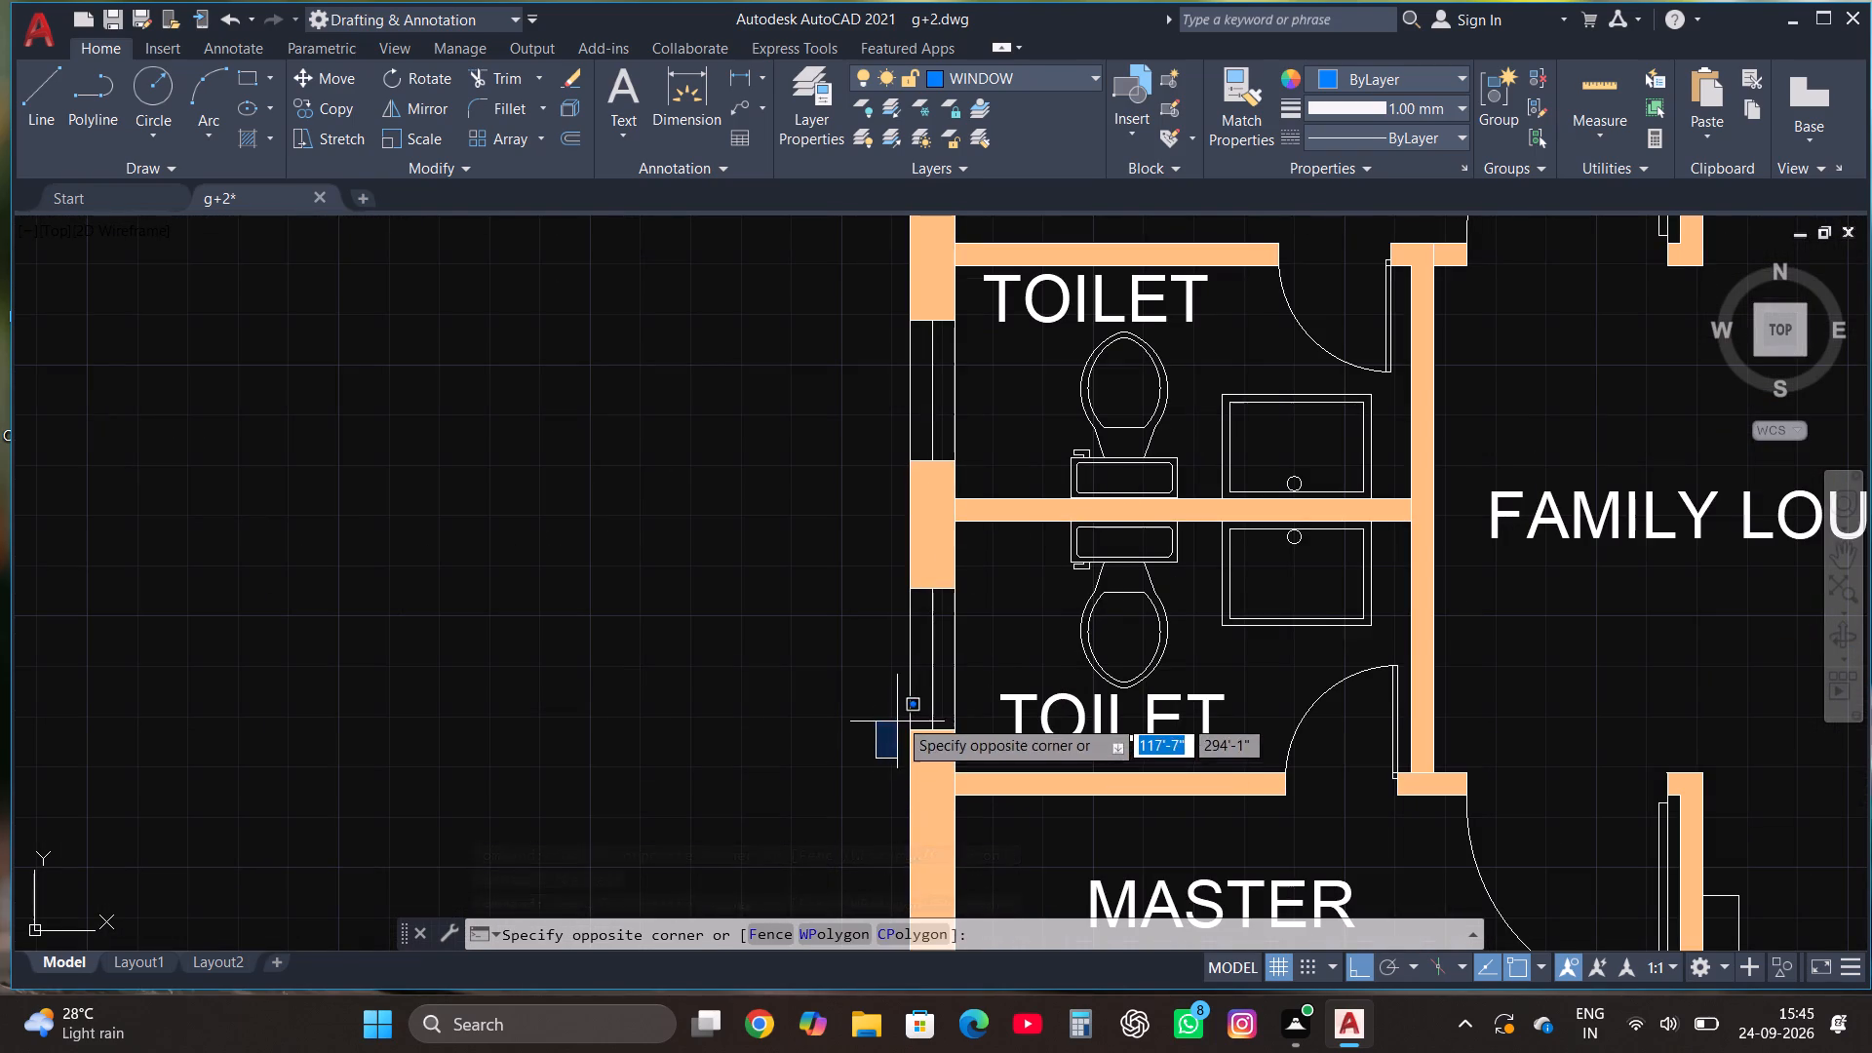
left_click(962, 306)
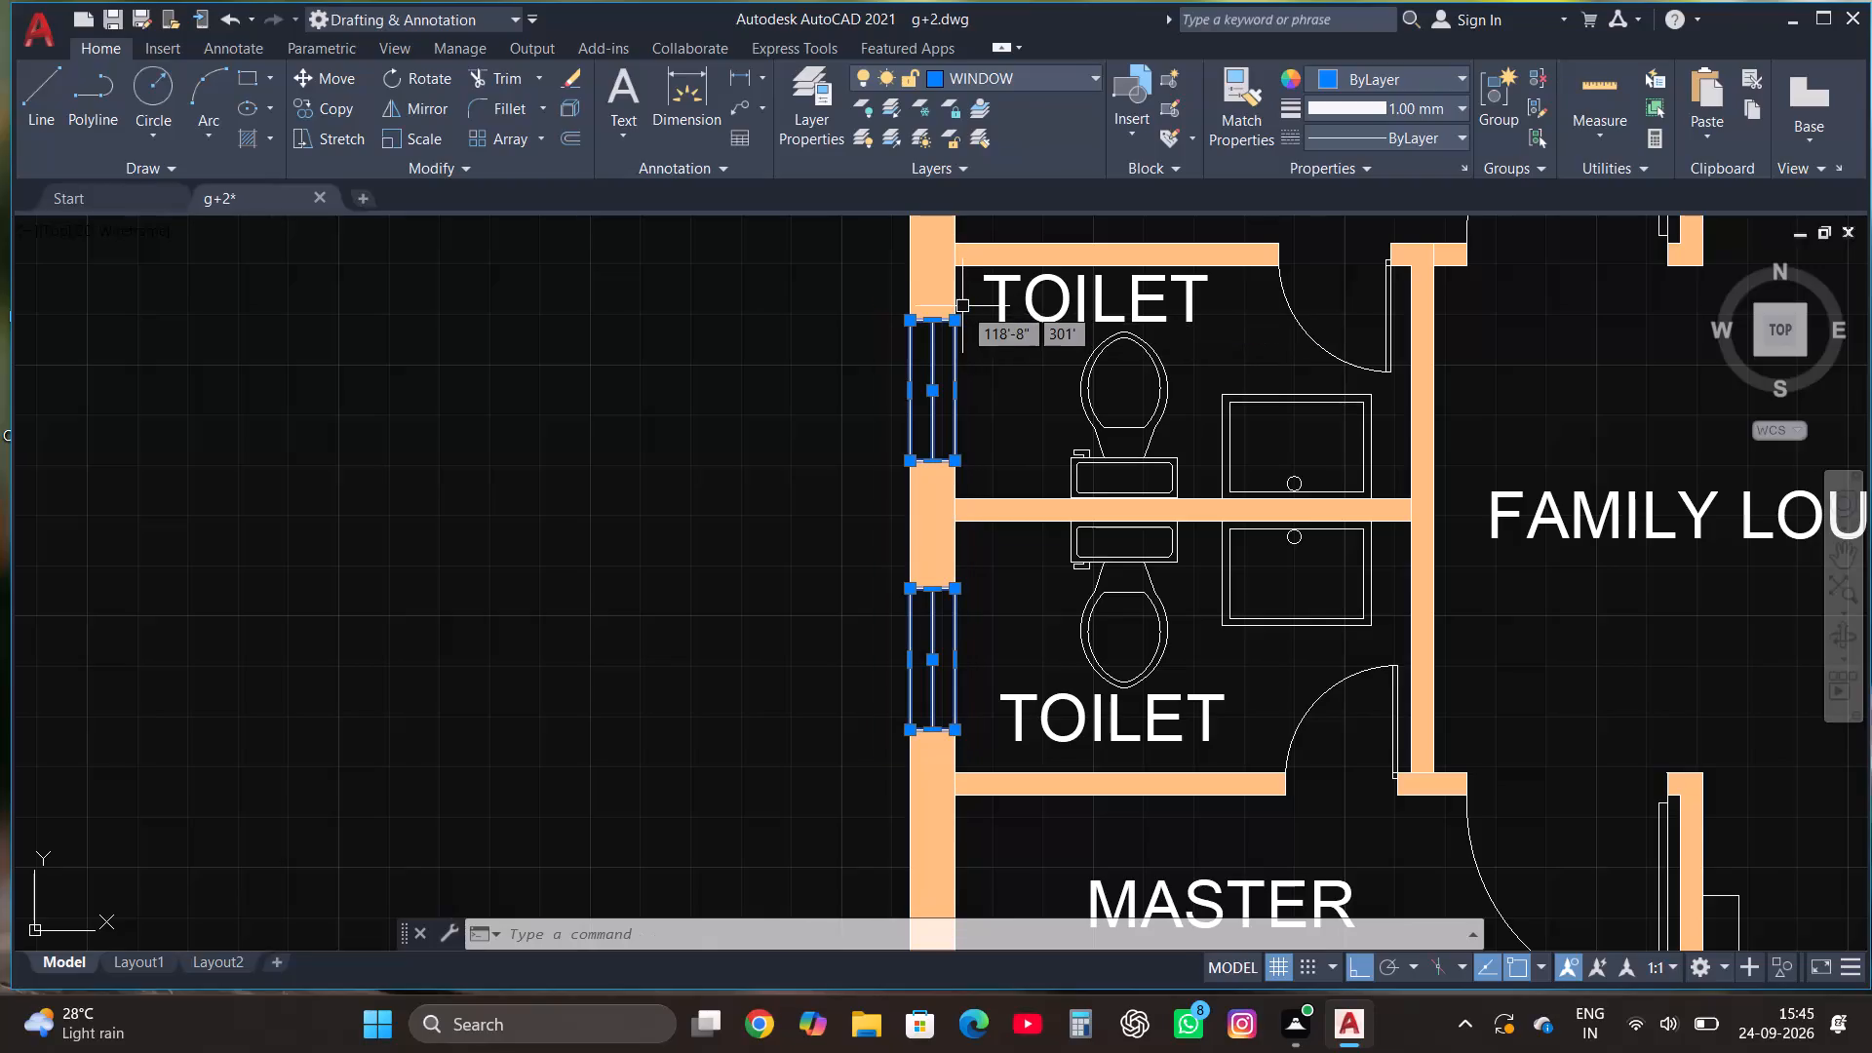
left_click(1025, 71)
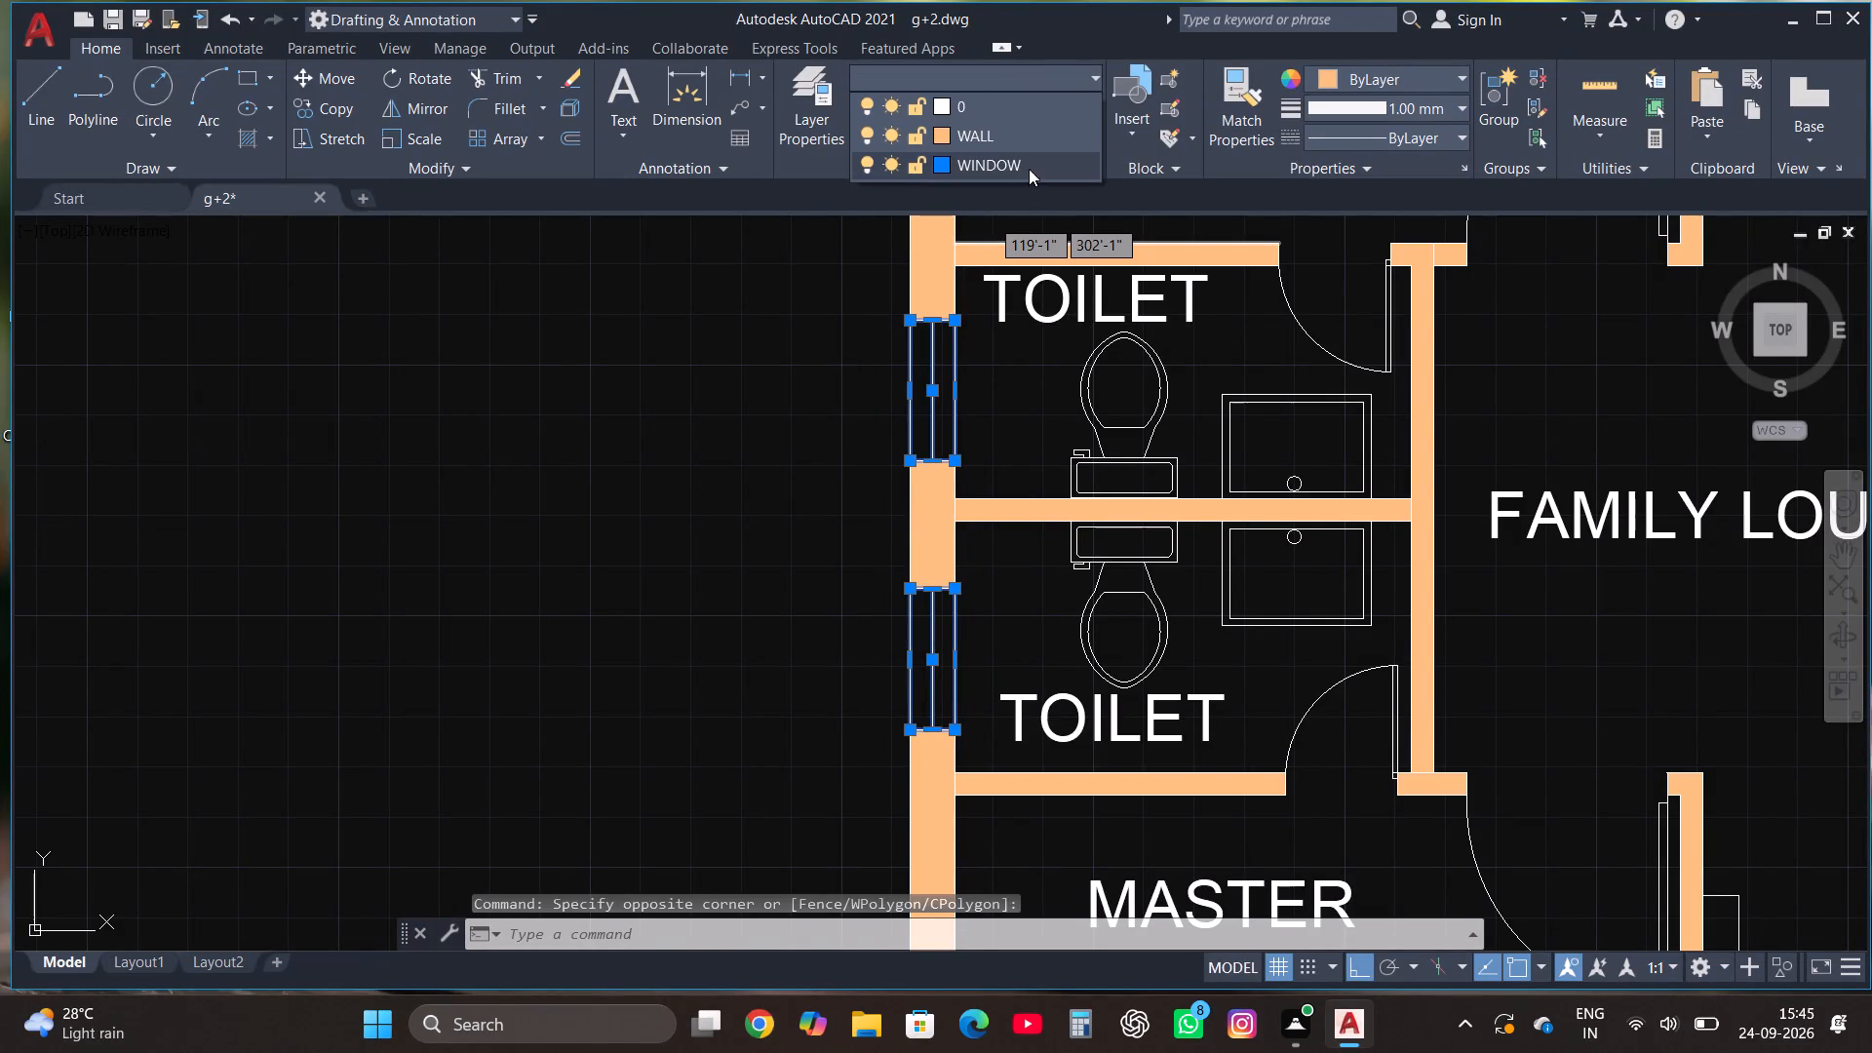
left_click(1029, 169)
scroll(997, 615, "down", 4)
key("Escape")
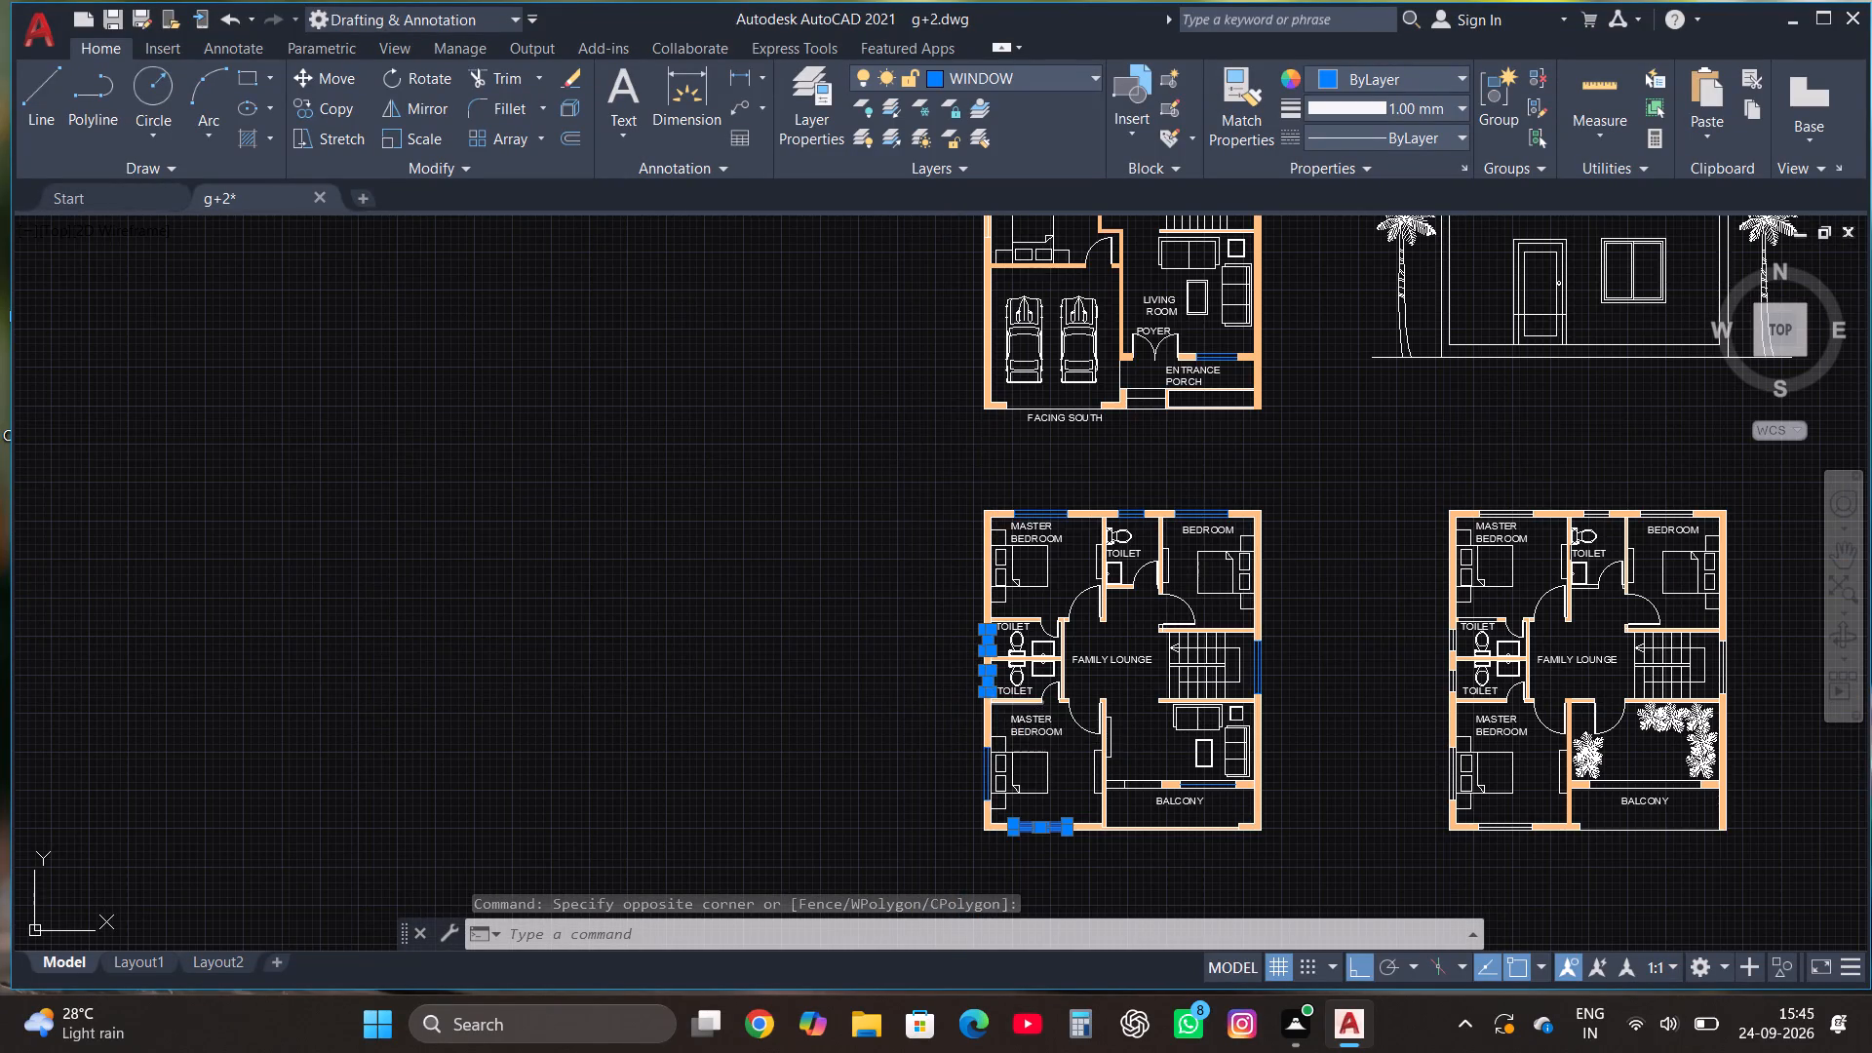
Move the three north-wall windows of the master bedroom, toilet and bedroom in the second-floor plan to the WINDOW layer.
scroll(911, 656, "down", 2)
scroll(1261, 640, "up", 1)
scroll(1121, 594, "up", 3)
scroll(983, 561, "up", 2)
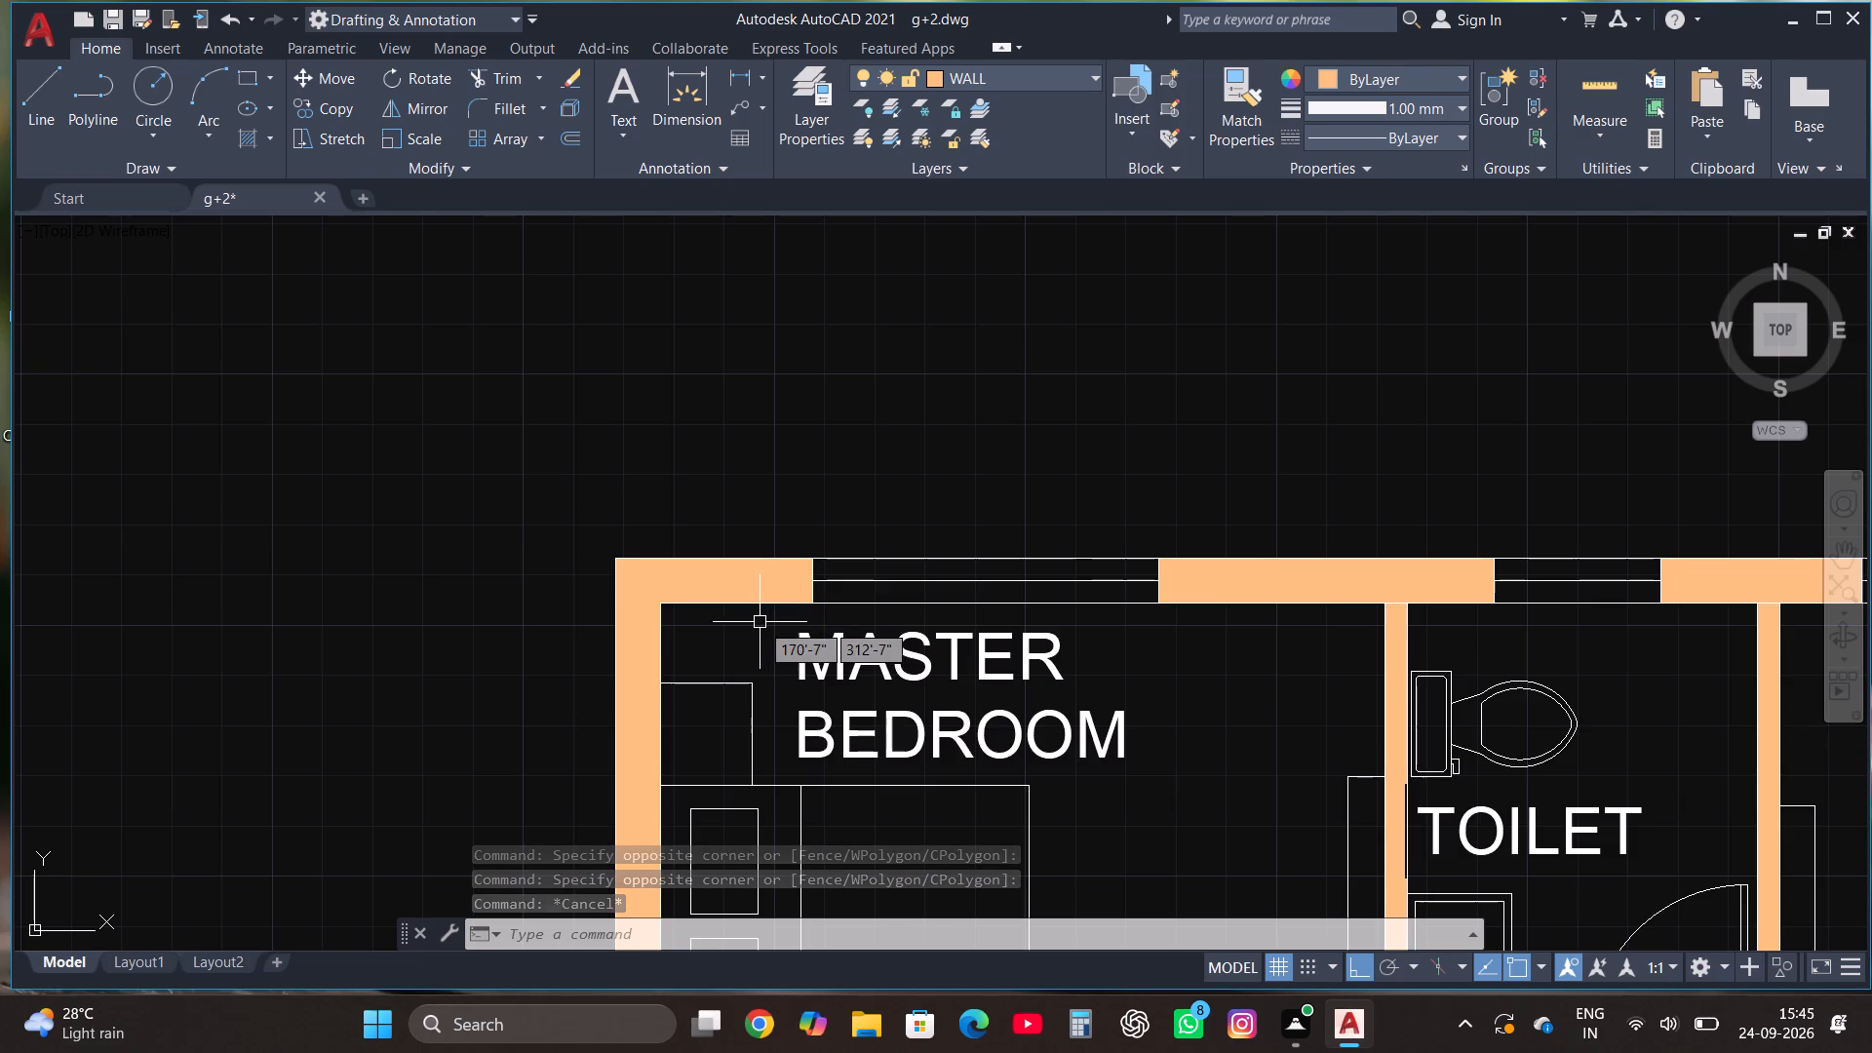
left_click(760, 620)
scroll(762, 609, "down", 2)
left_click(1340, 545)
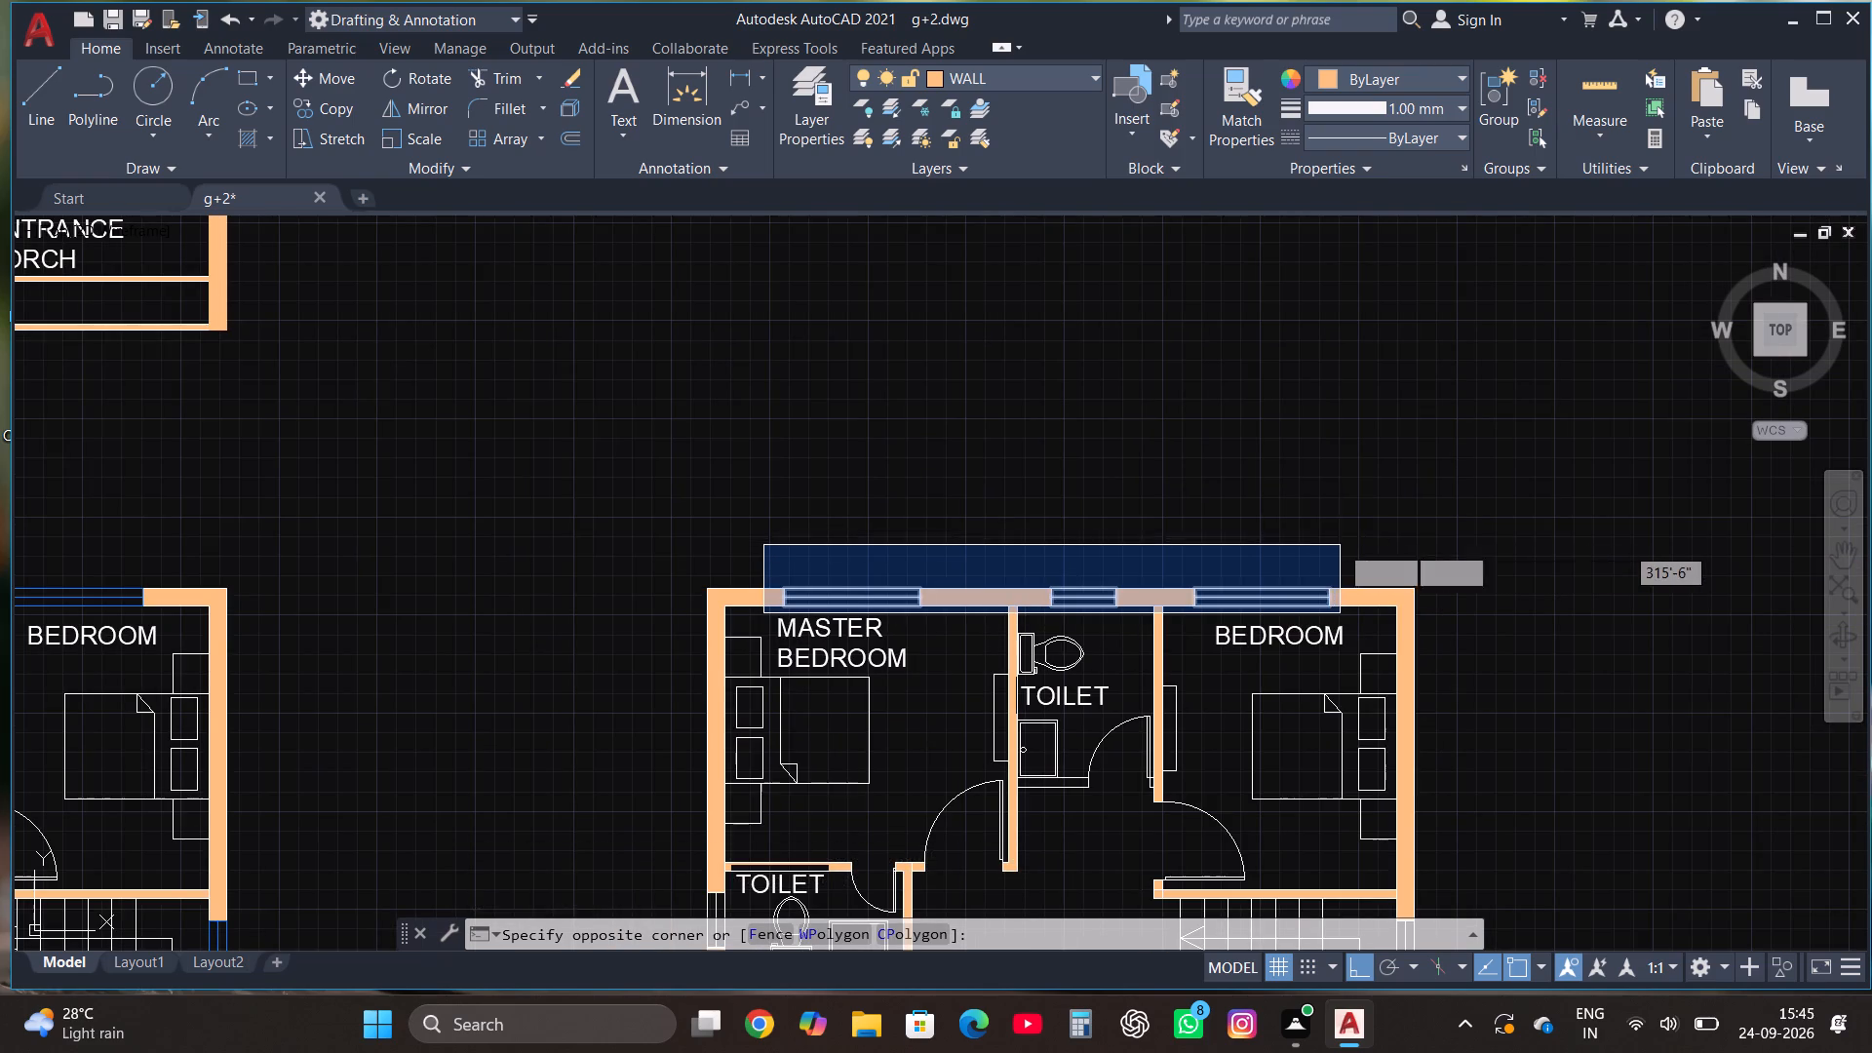
left_click(960, 74)
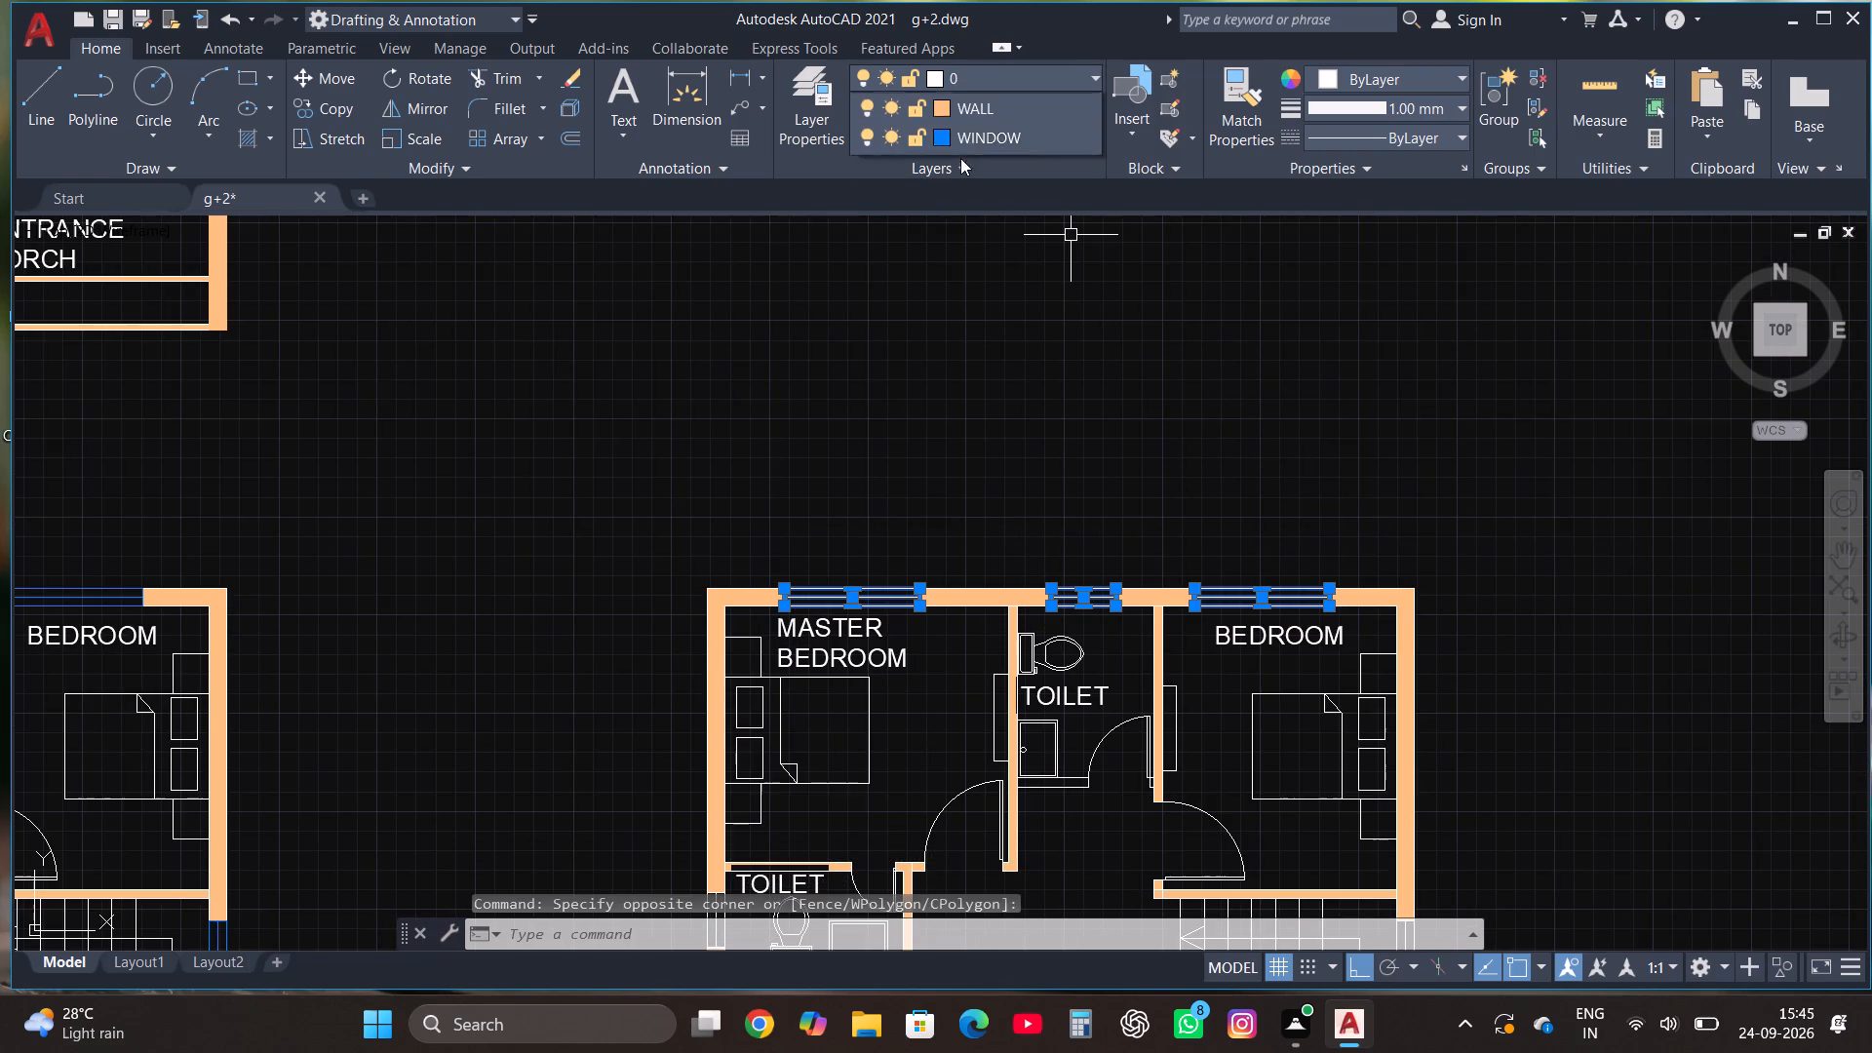
left_click(960, 160)
key("Escape")
scroll(923, 309, "down", 3)
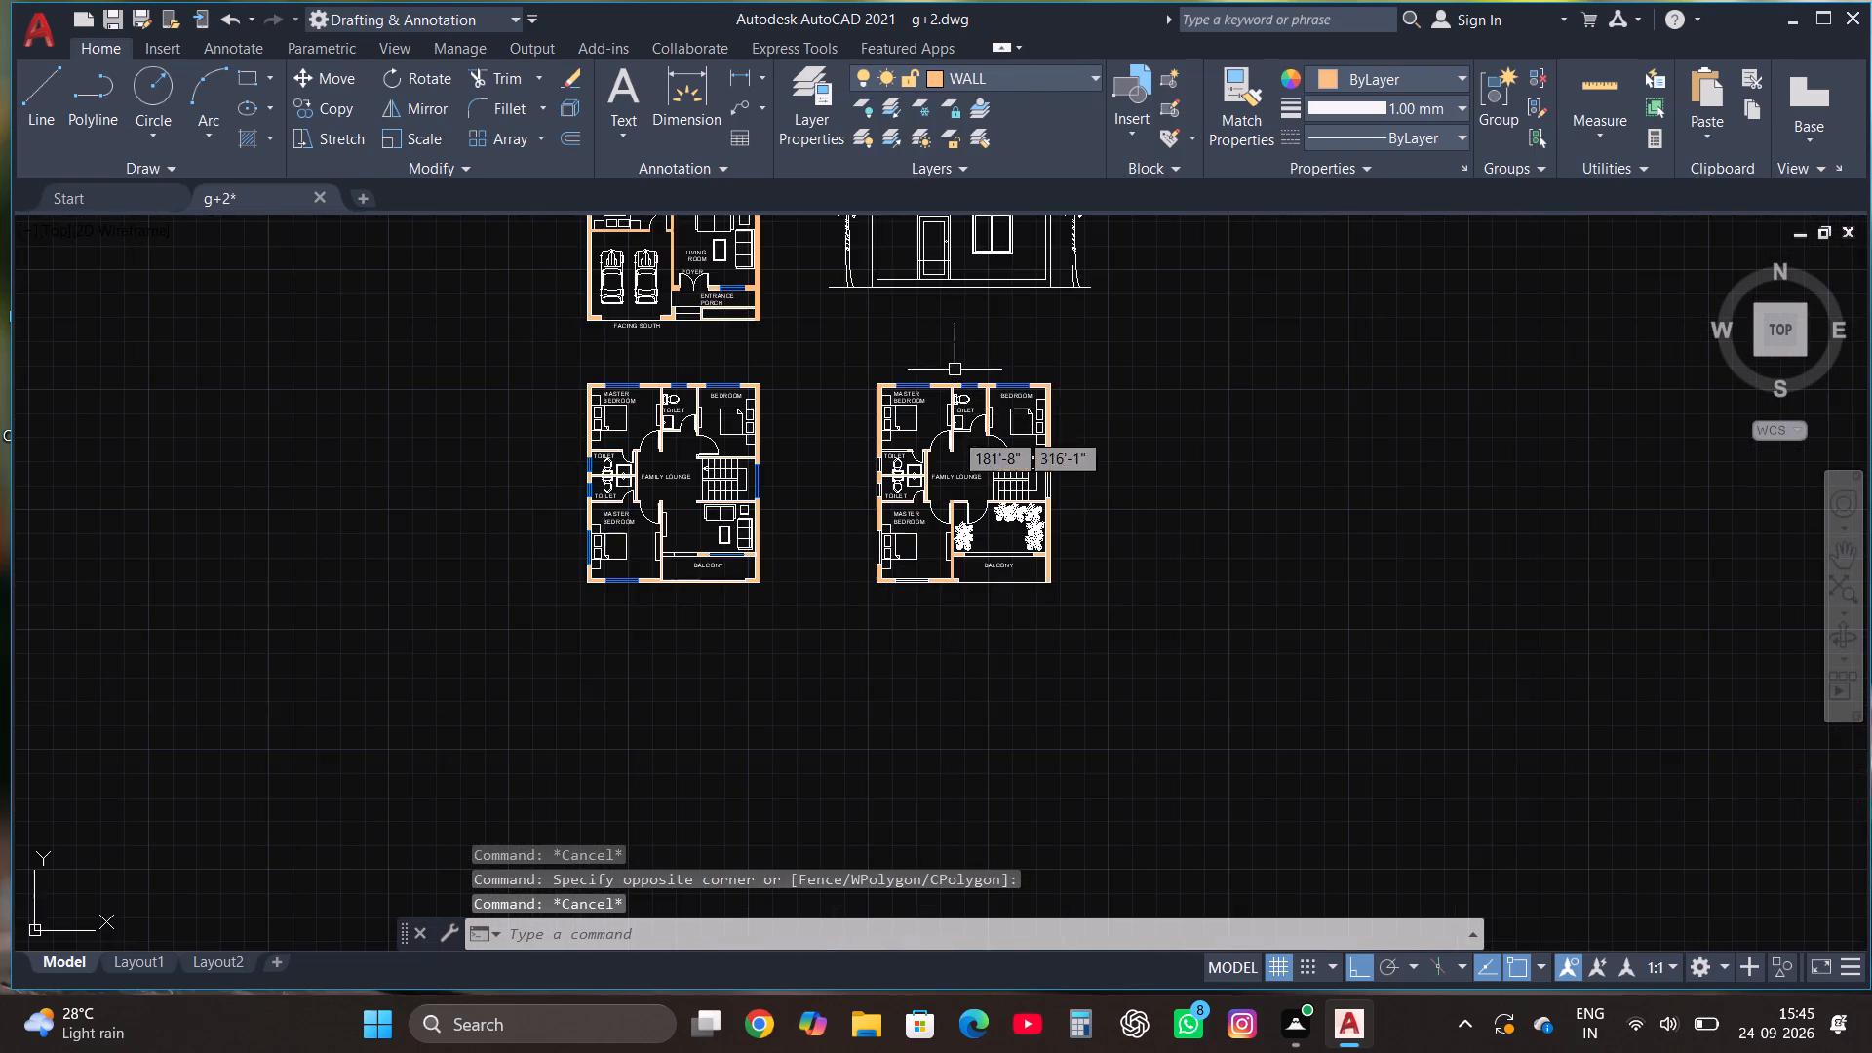
Move the lower master bedroom's south-wall window in the second-floor plan to the WINDOW layer.
scroll(922, 572, "up", 3)
left_click(754, 655)
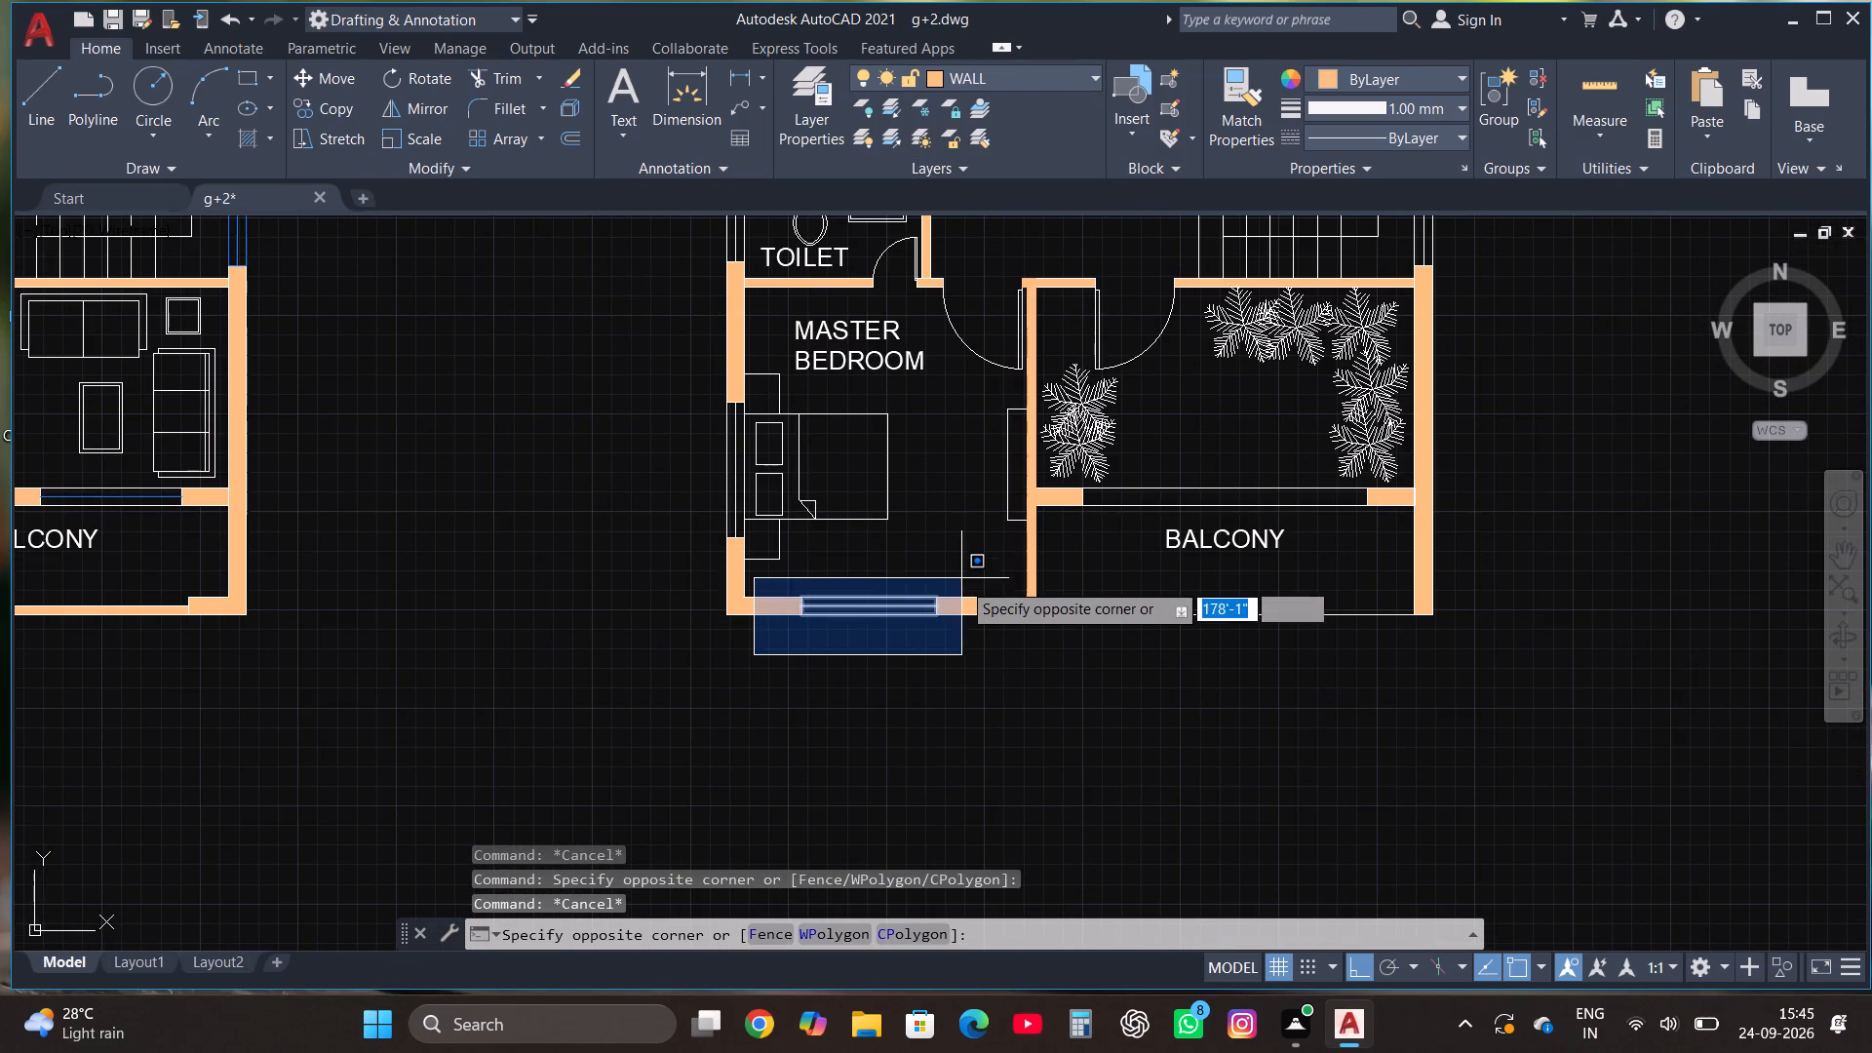
left_click(962, 581)
left_click(1018, 78)
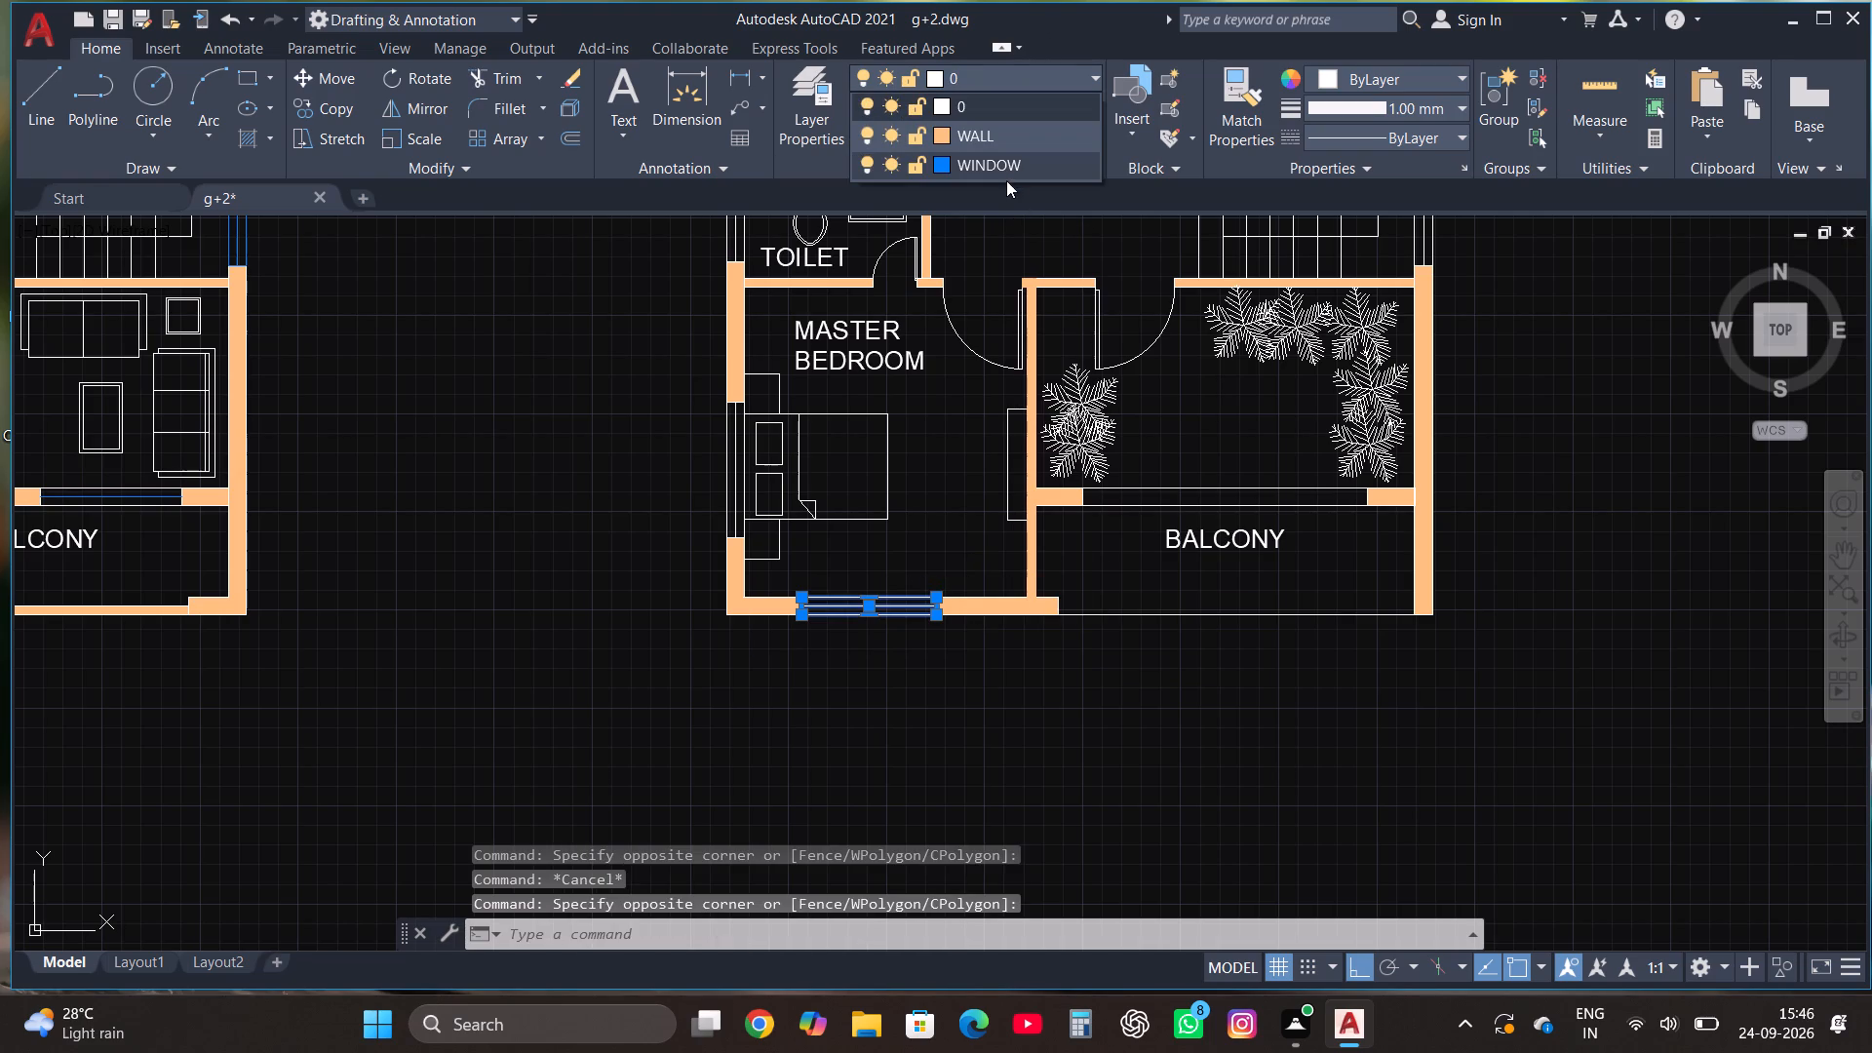
left_click(1006, 170)
scroll(953, 634, "down", 2)
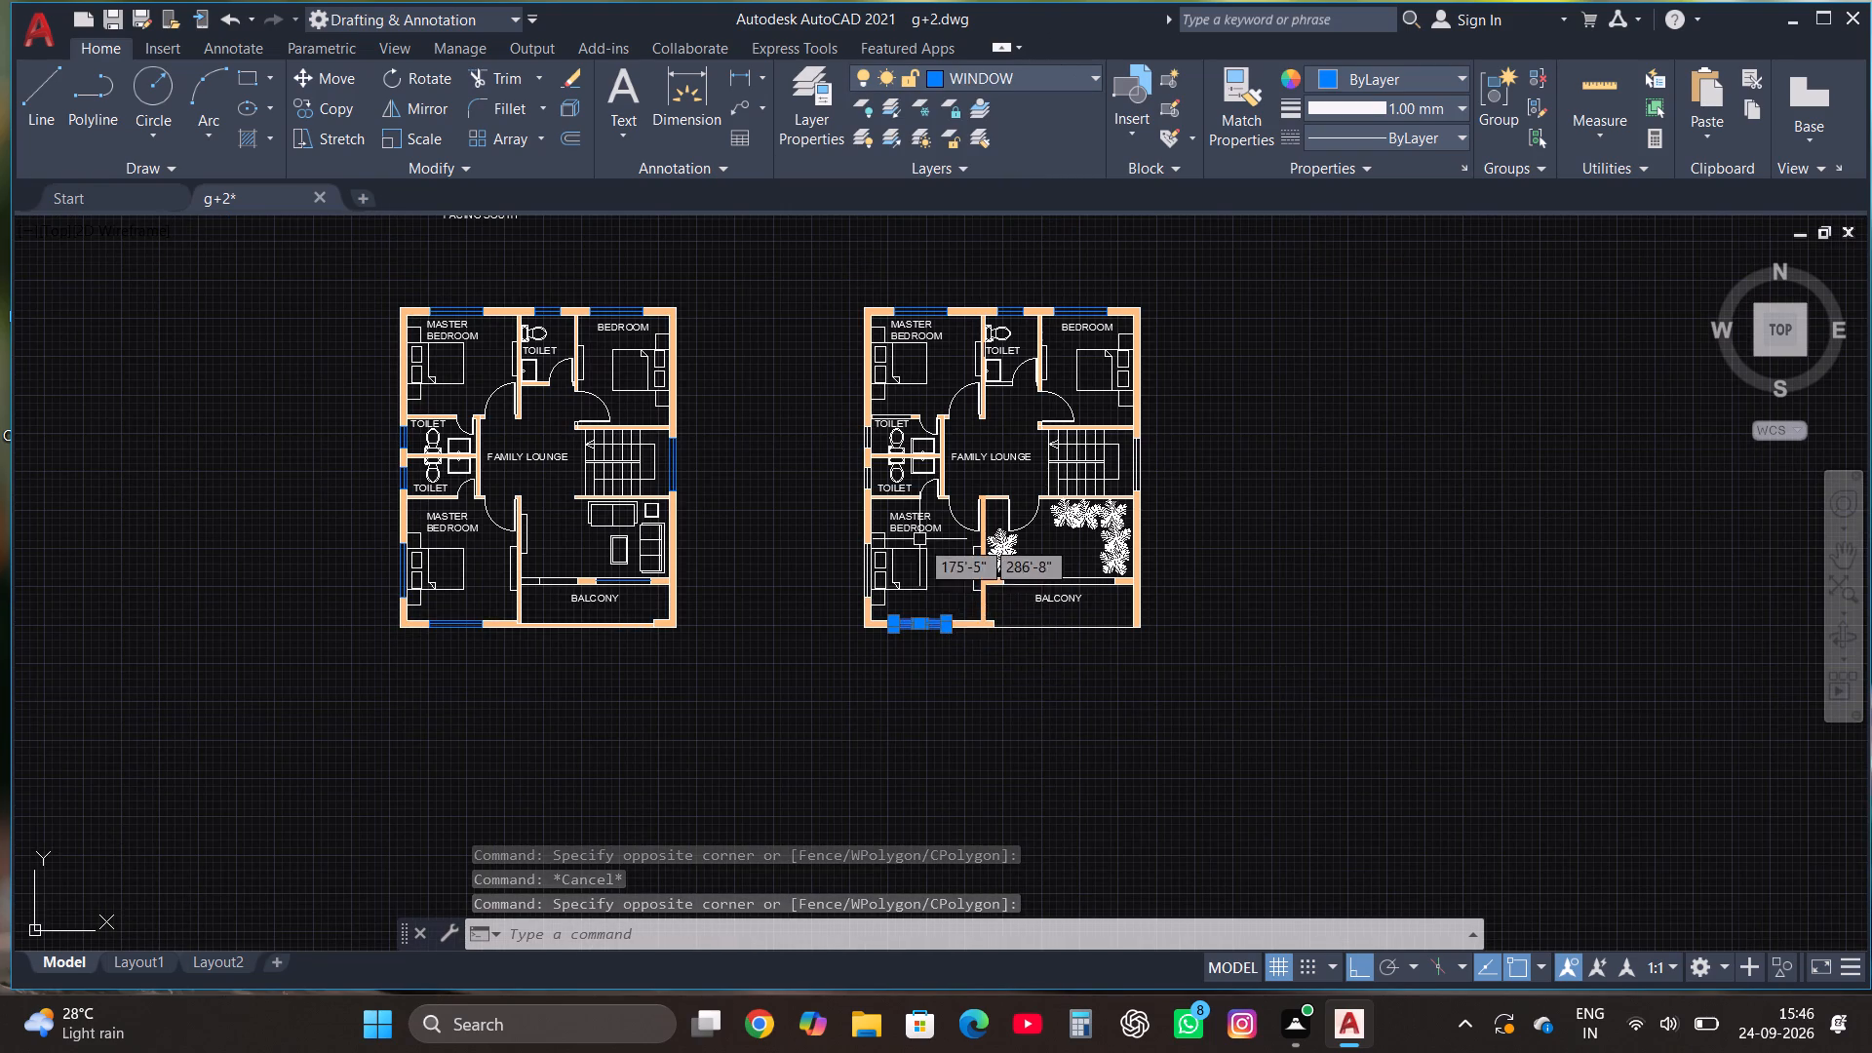
key("Escape")
Move the west-wall windows of the lower master bedroom and the two adjoining toilets in the second-floor plan to the WINDOW layer.
scroll(879, 587, "up", 3)
left_click(787, 643)
scroll(797, 627, "down", 1)
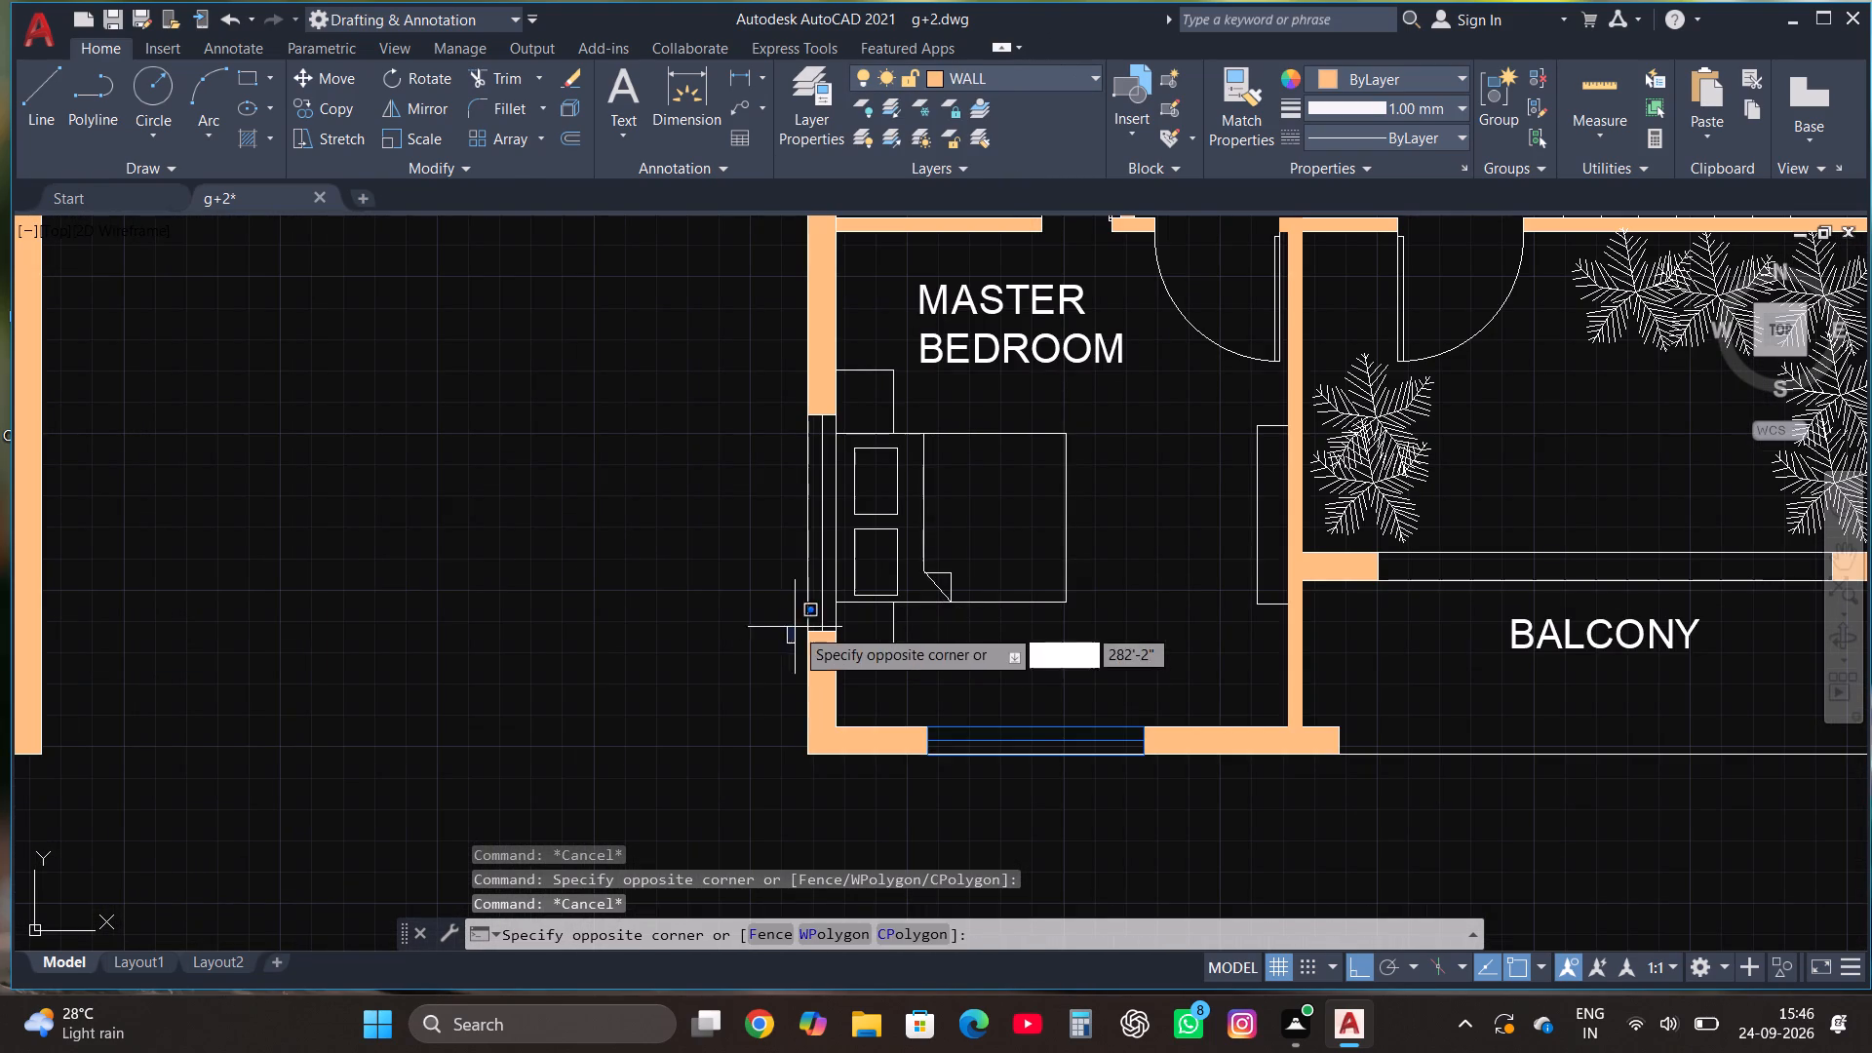
scroll(797, 627, "down", 1)
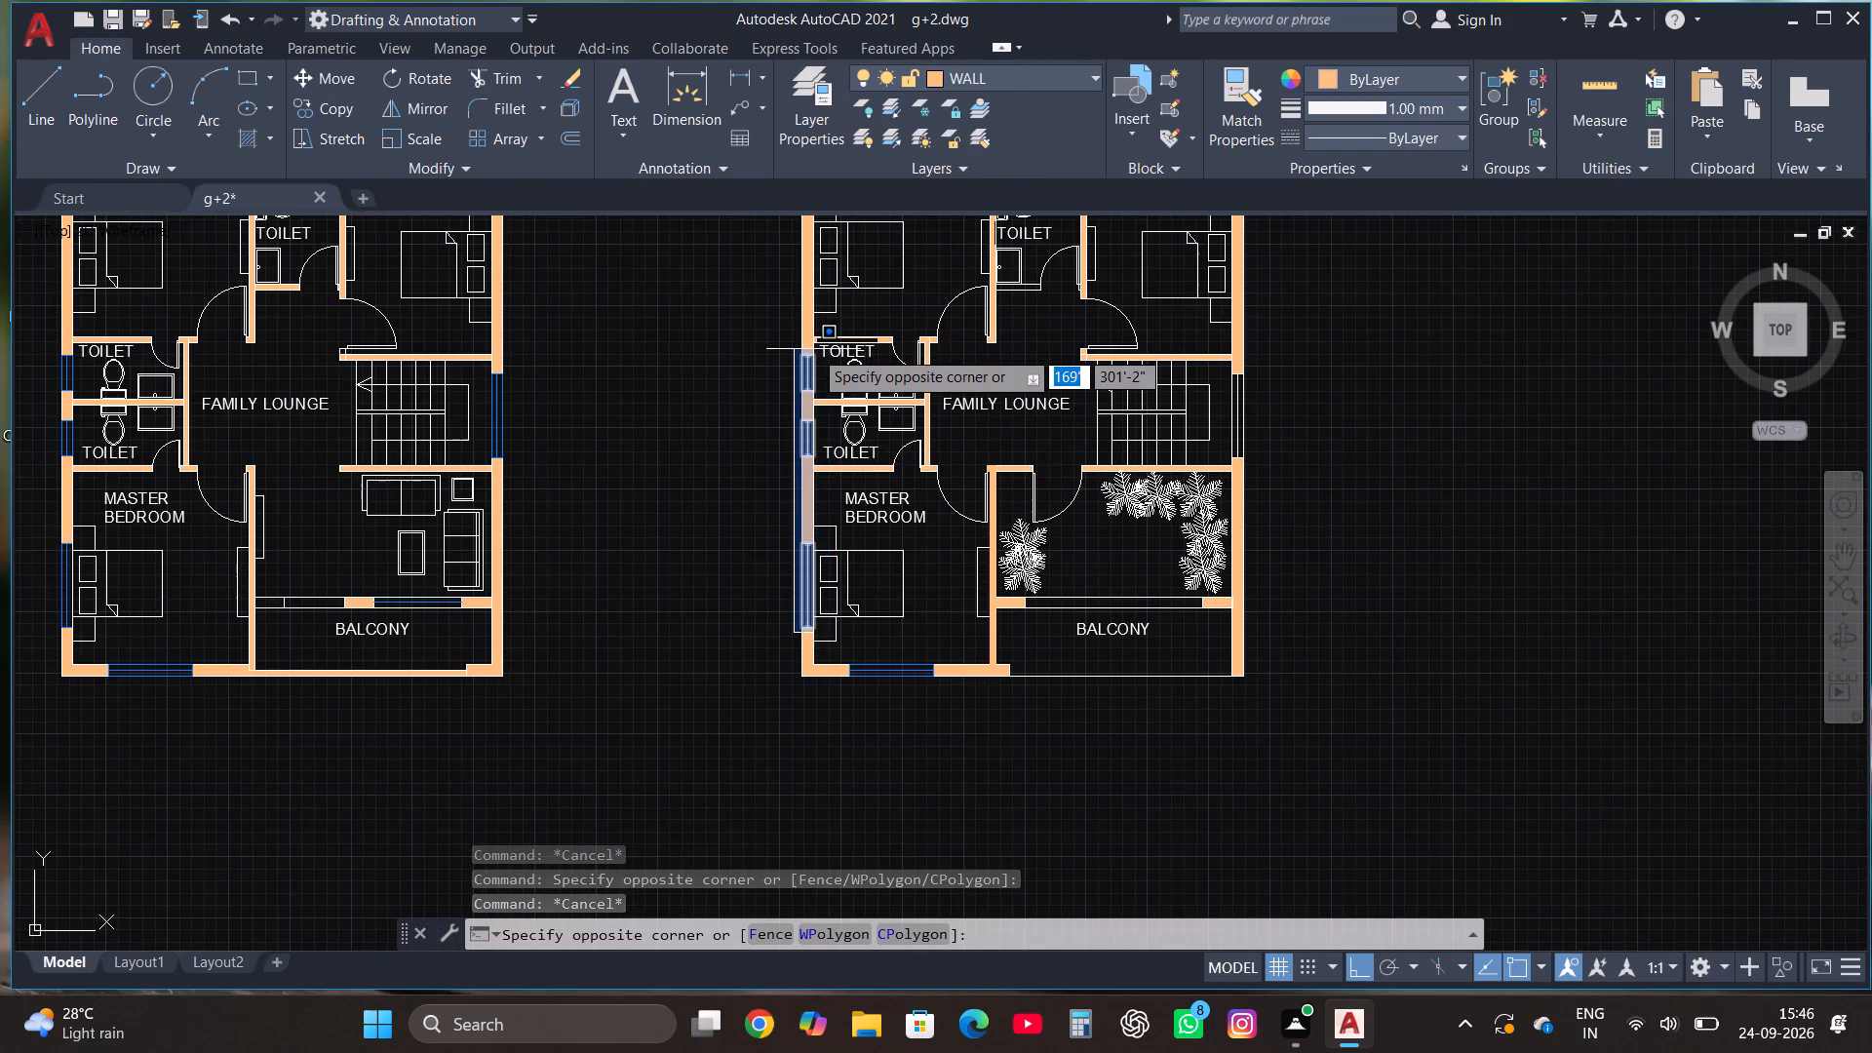
left_click(813, 349)
left_click(994, 65)
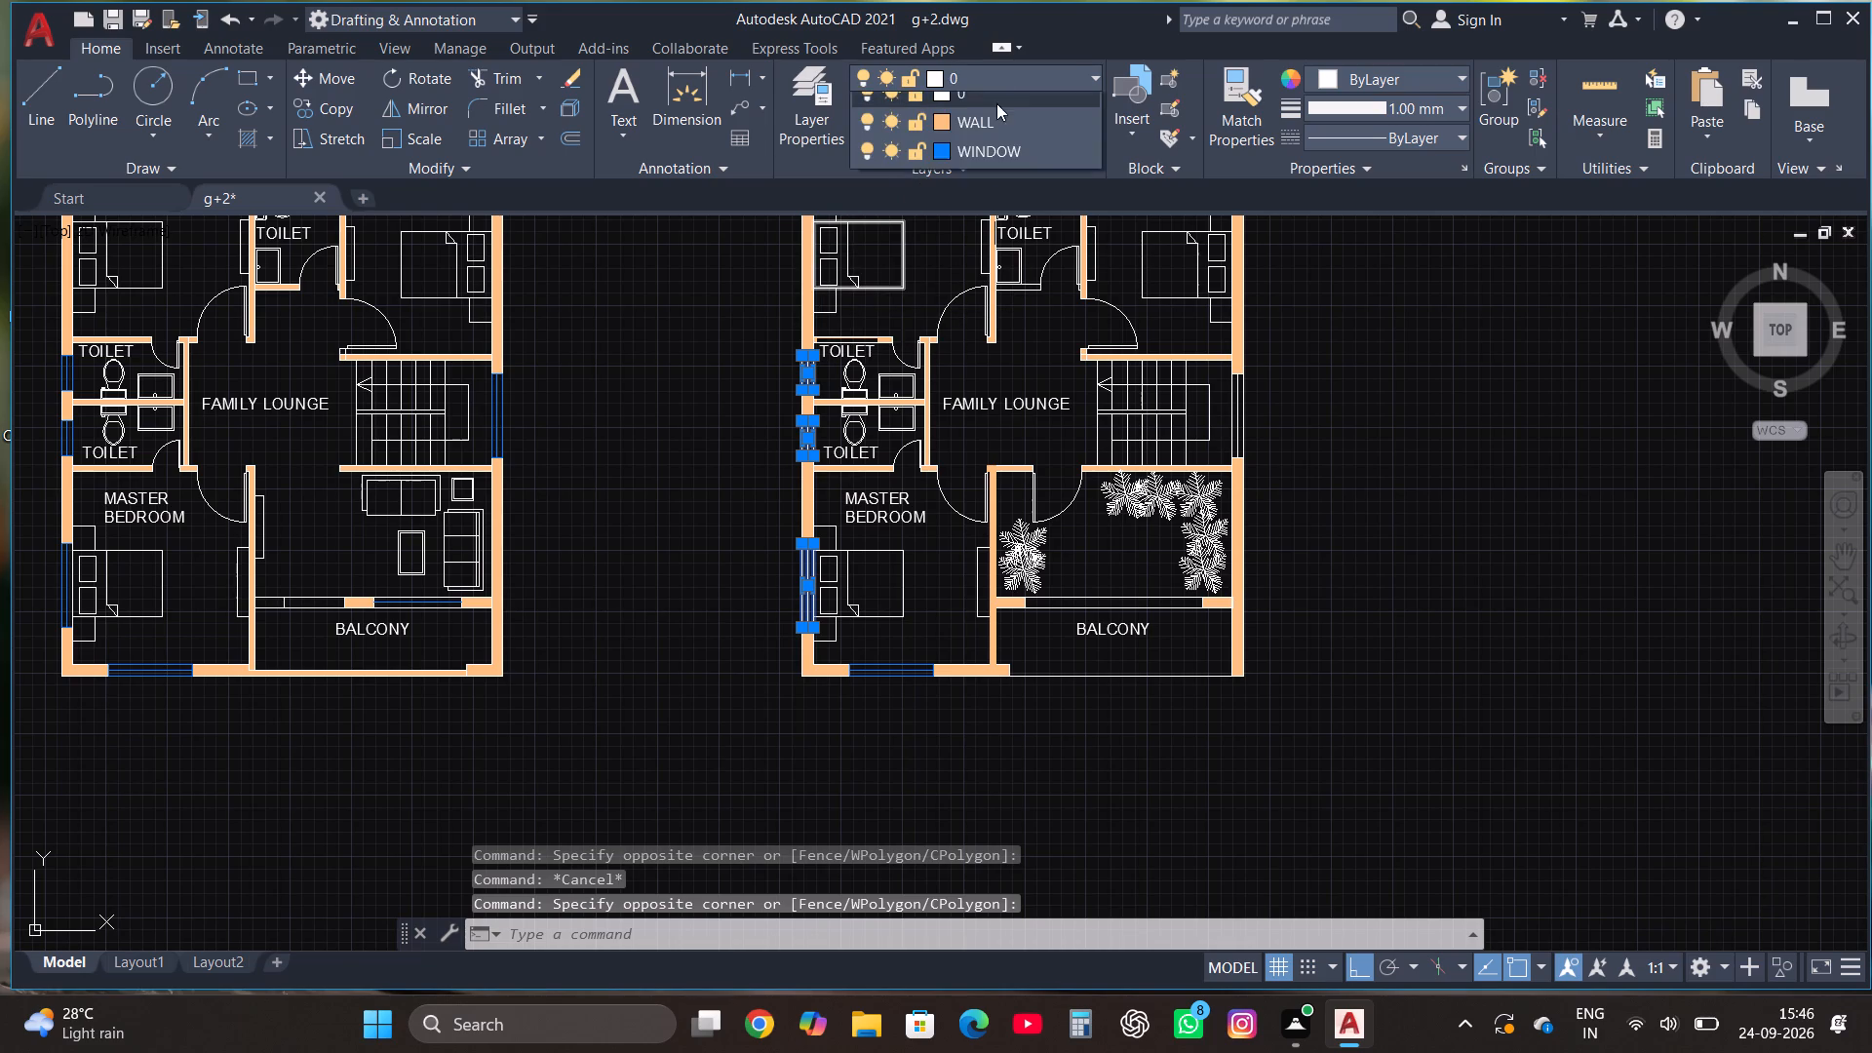
left_click(993, 174)
key("Escape")
Move the staircase's east-wall window in the second-floor plan to the WINDOW layer.
scroll(857, 676, "down", 1)
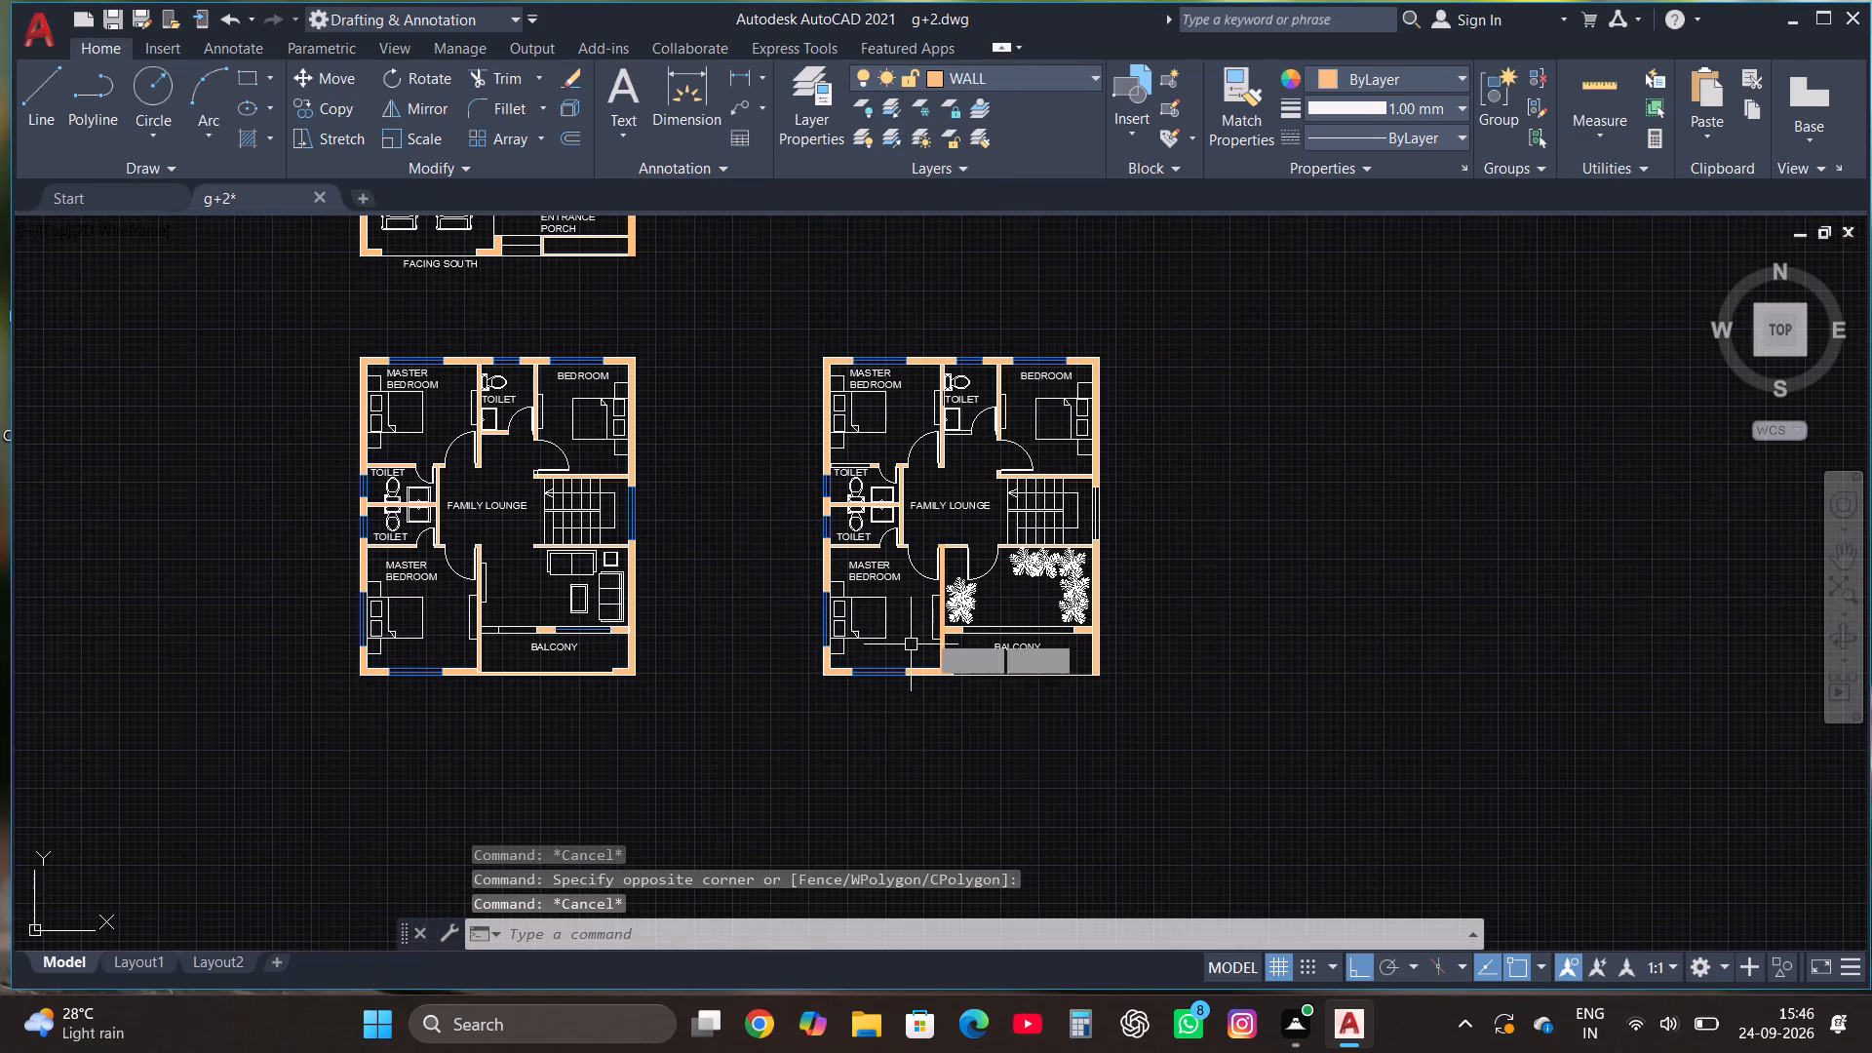
scroll(1116, 474, "up", 3)
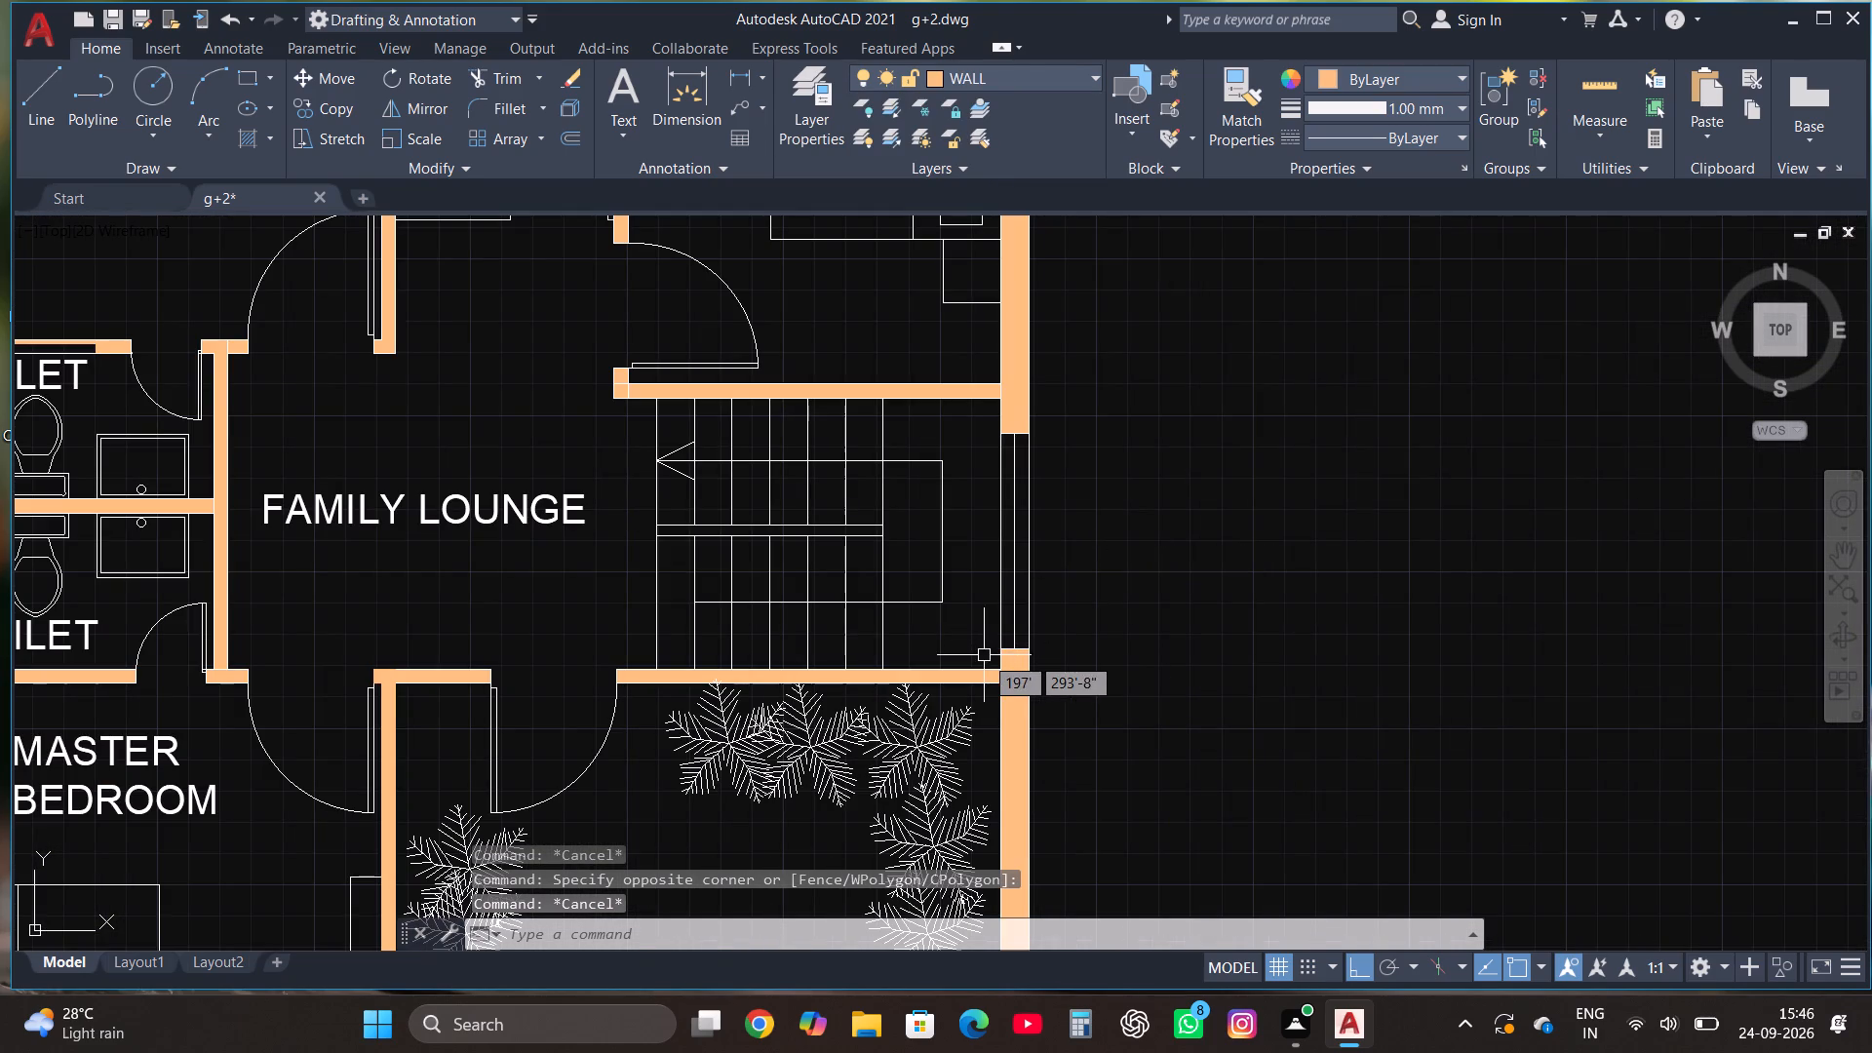
left_click(985, 655)
left_click(1058, 417)
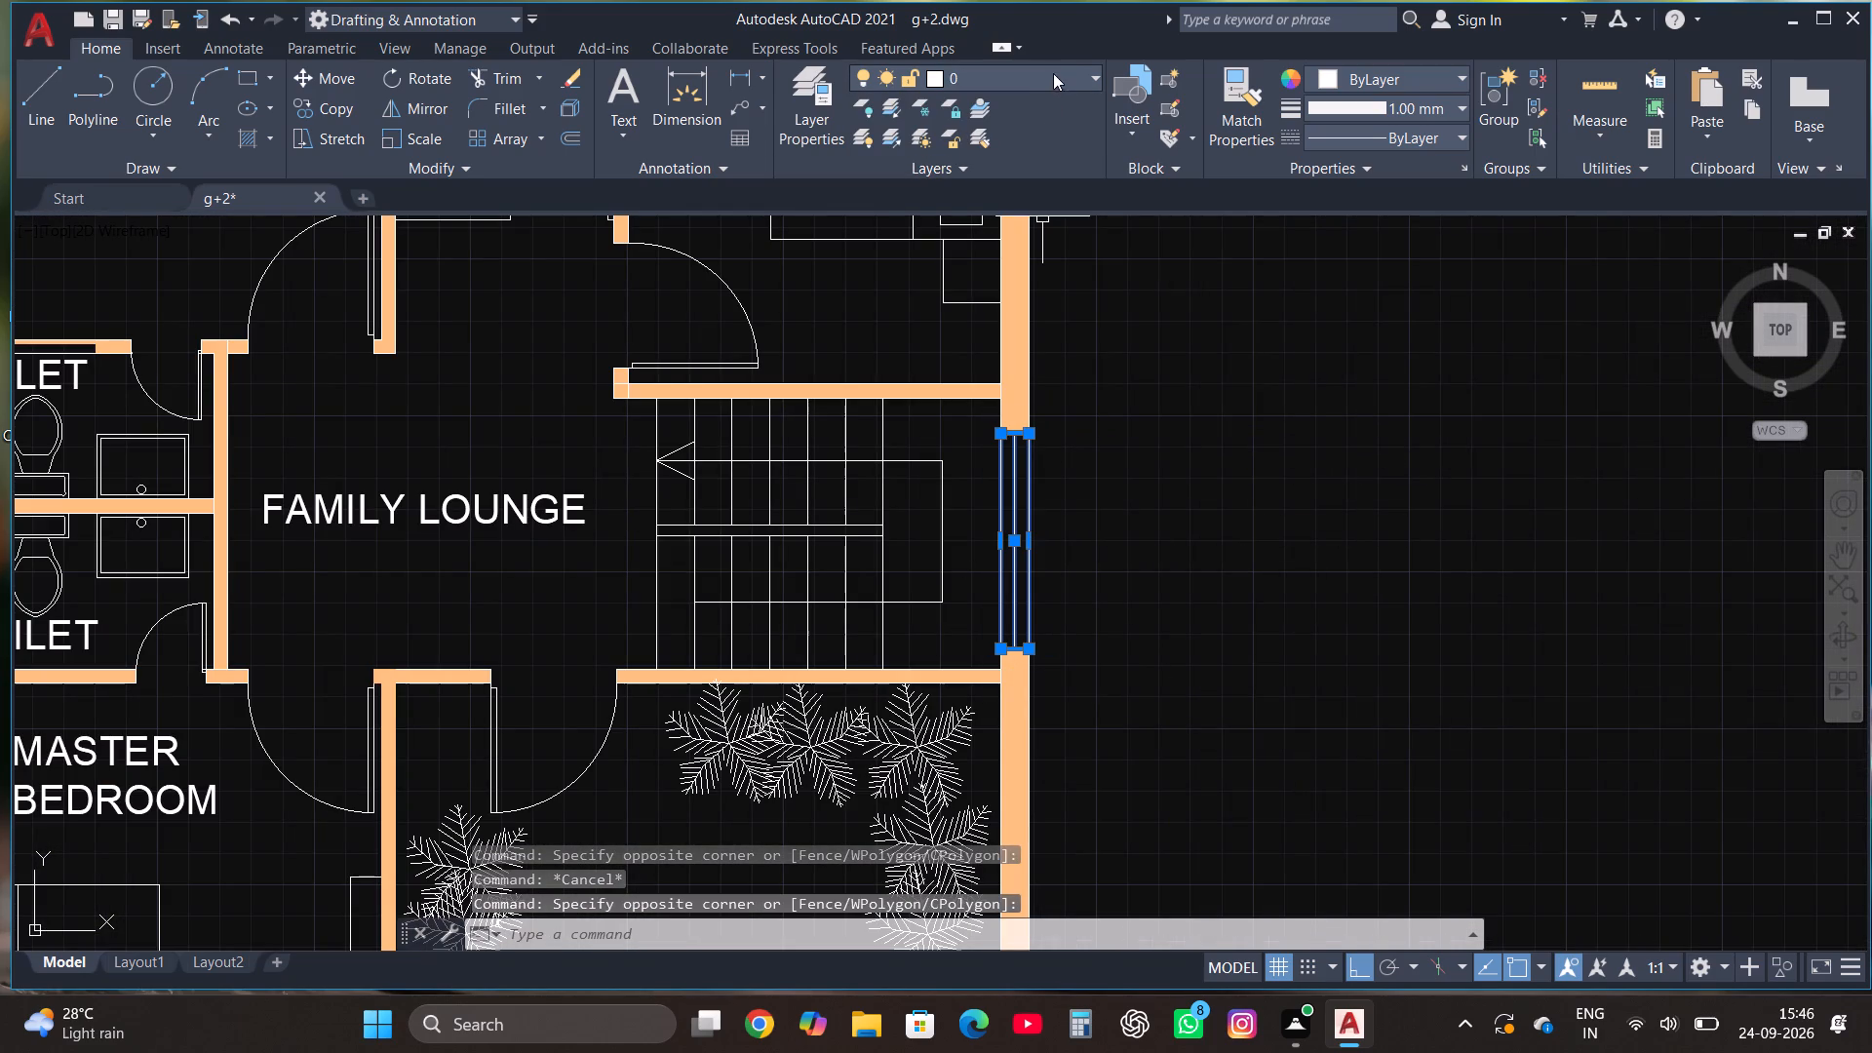
left_click(1053, 73)
left_click(1034, 170)
key("Escape")
Dimension the overall width of the ground-floor plan between its outer north corners, placing the dimension line above the north wall.
scroll(1114, 573, "down", 2)
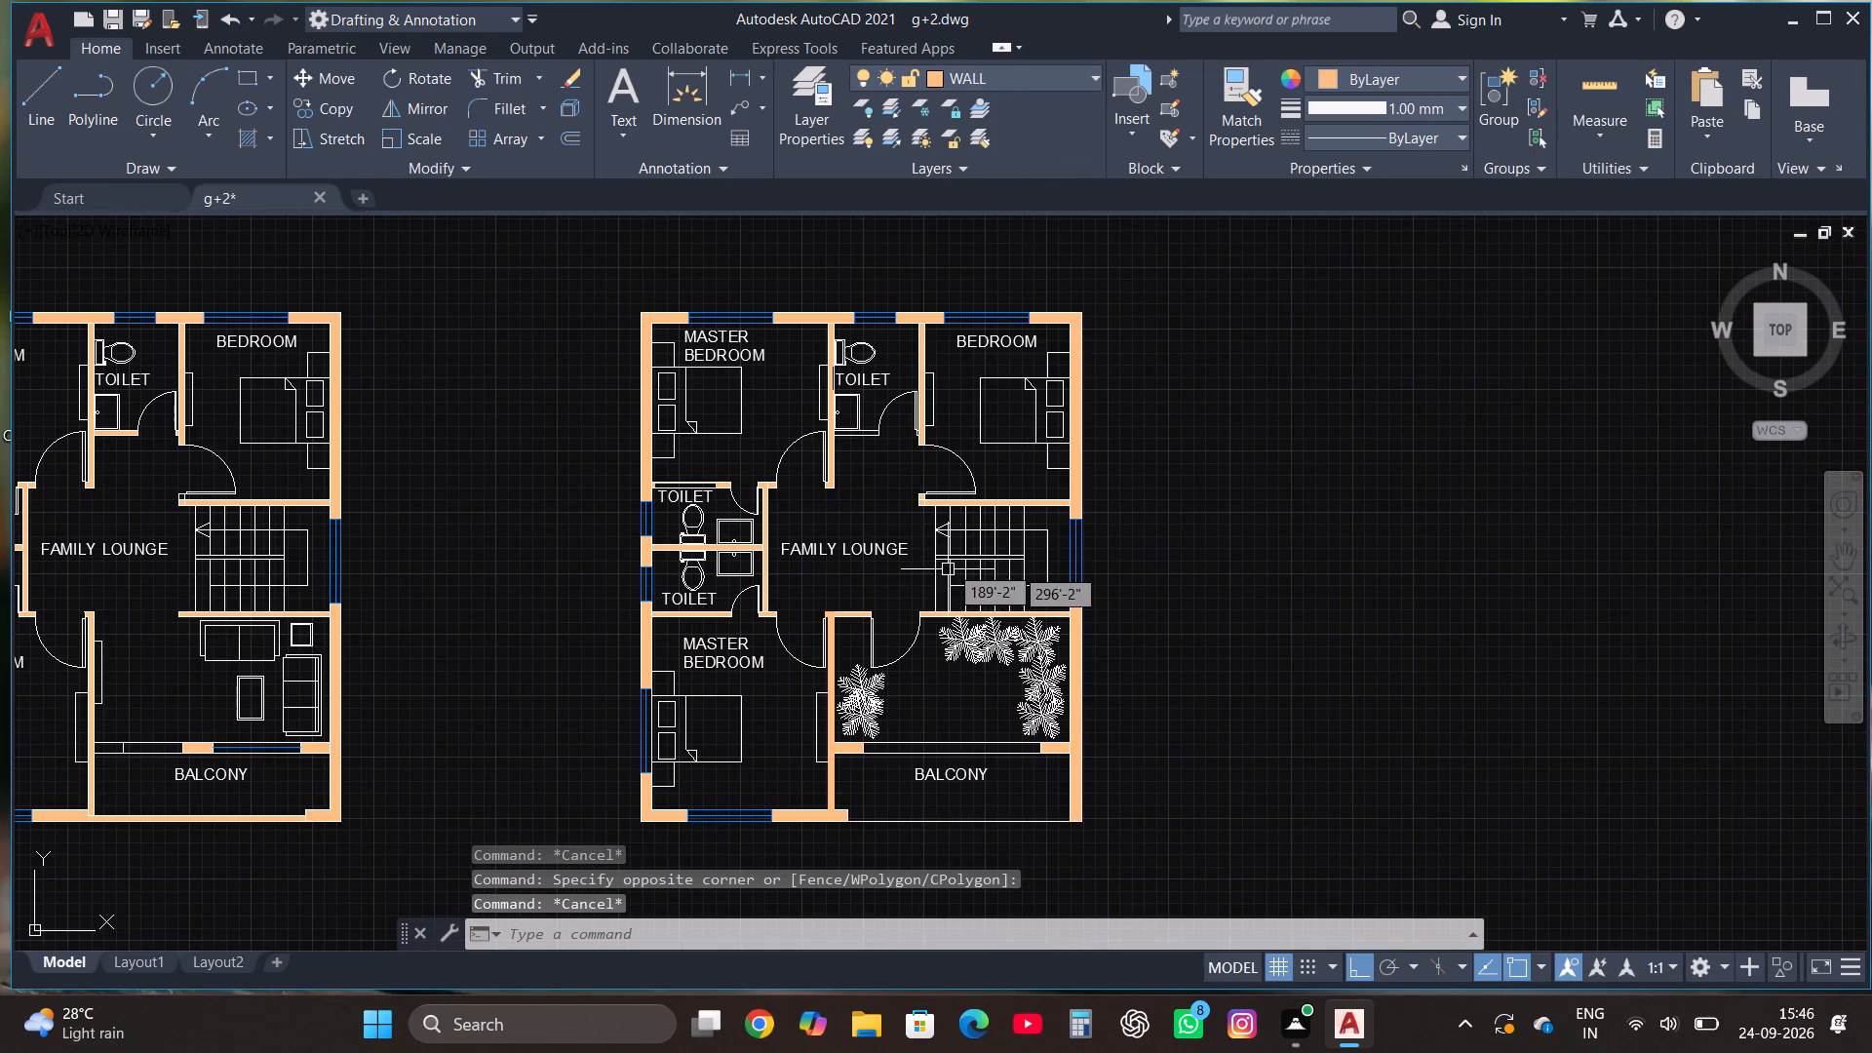
scroll(945, 531, "down", 1)
scroll(1060, 599, "down", 2)
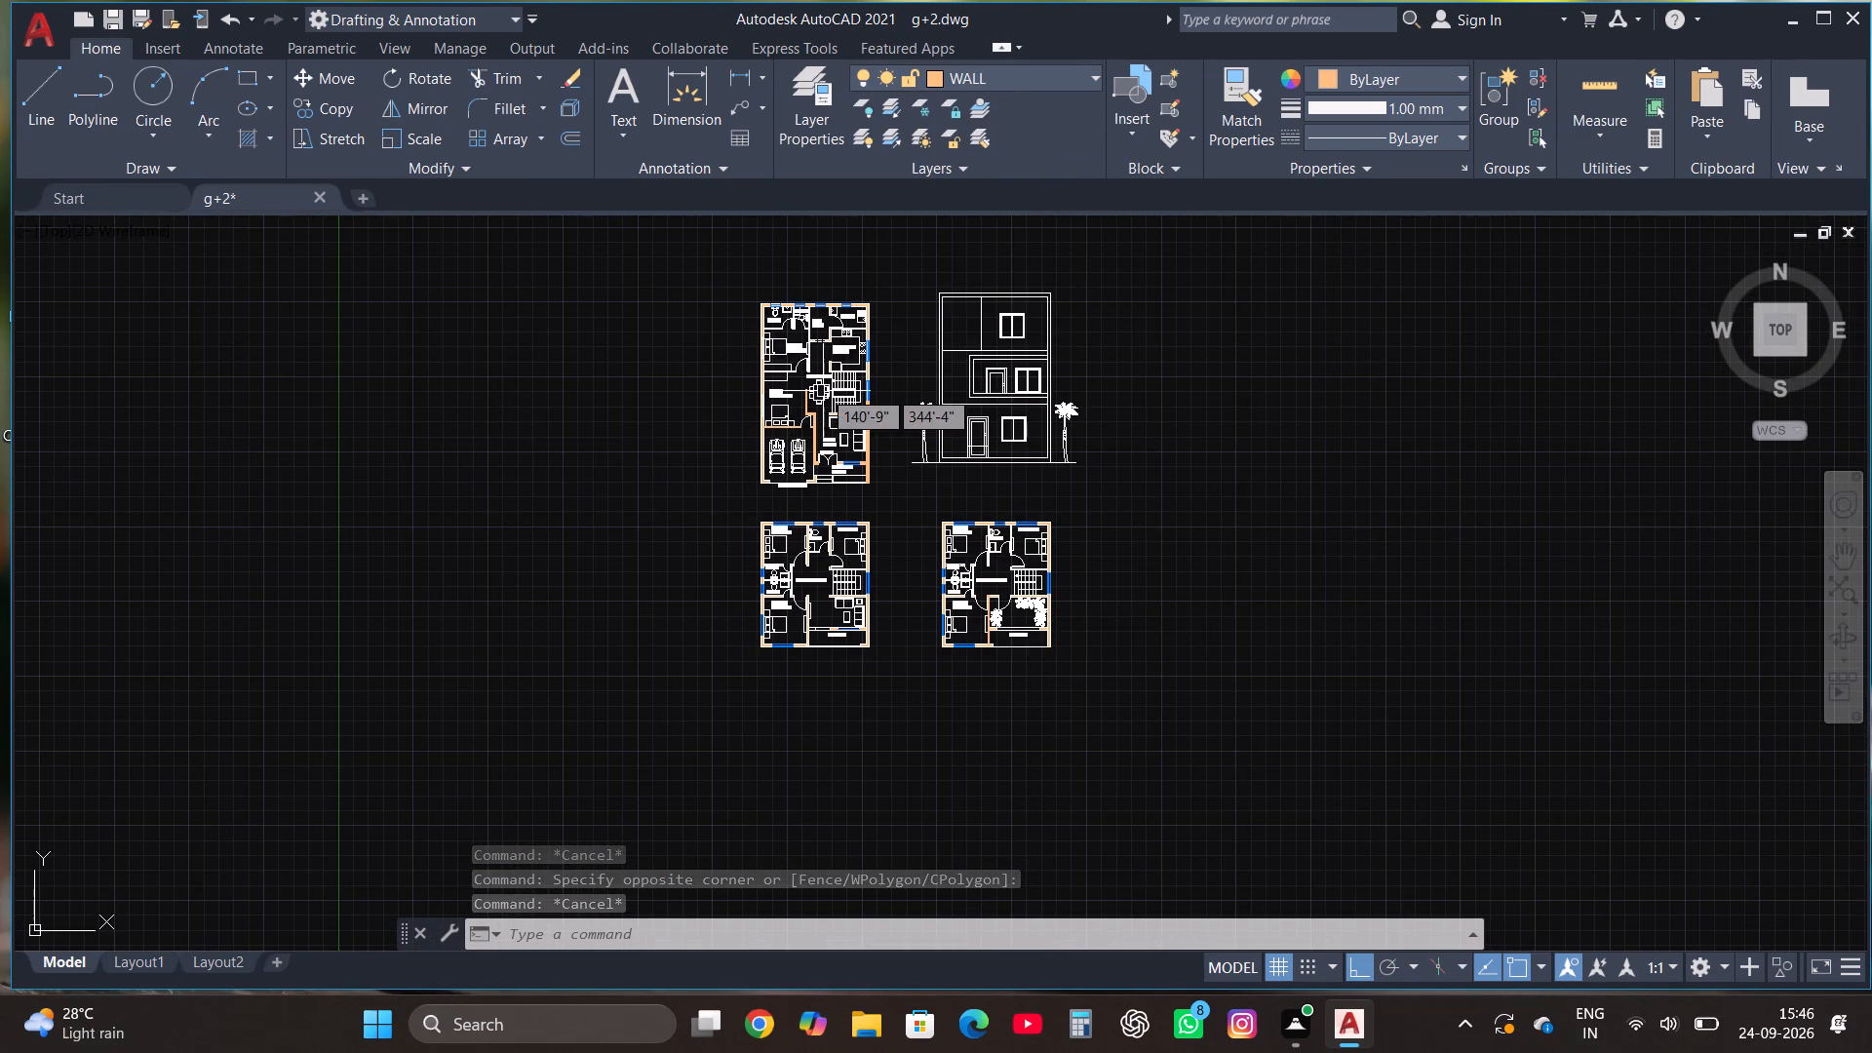
scroll(807, 288, "up", 4)
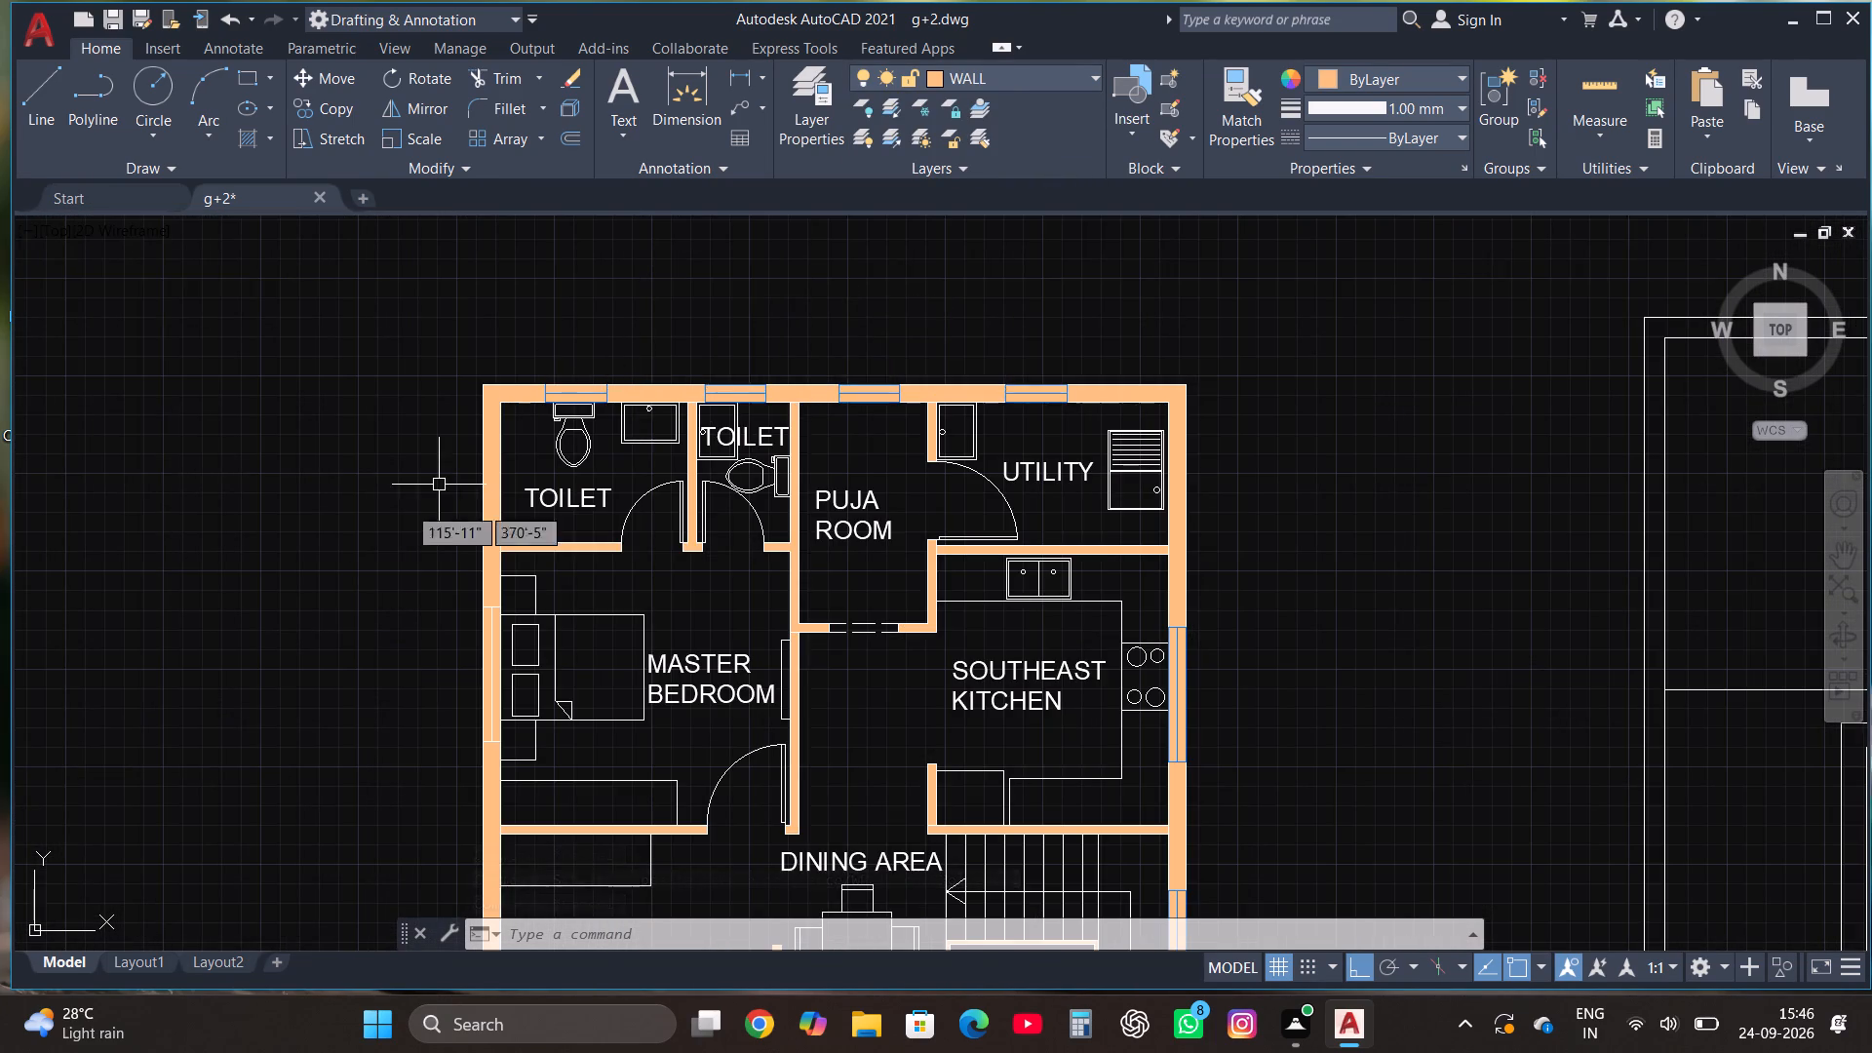
scroll(334, 542, "up", 1)
left_click(693, 117)
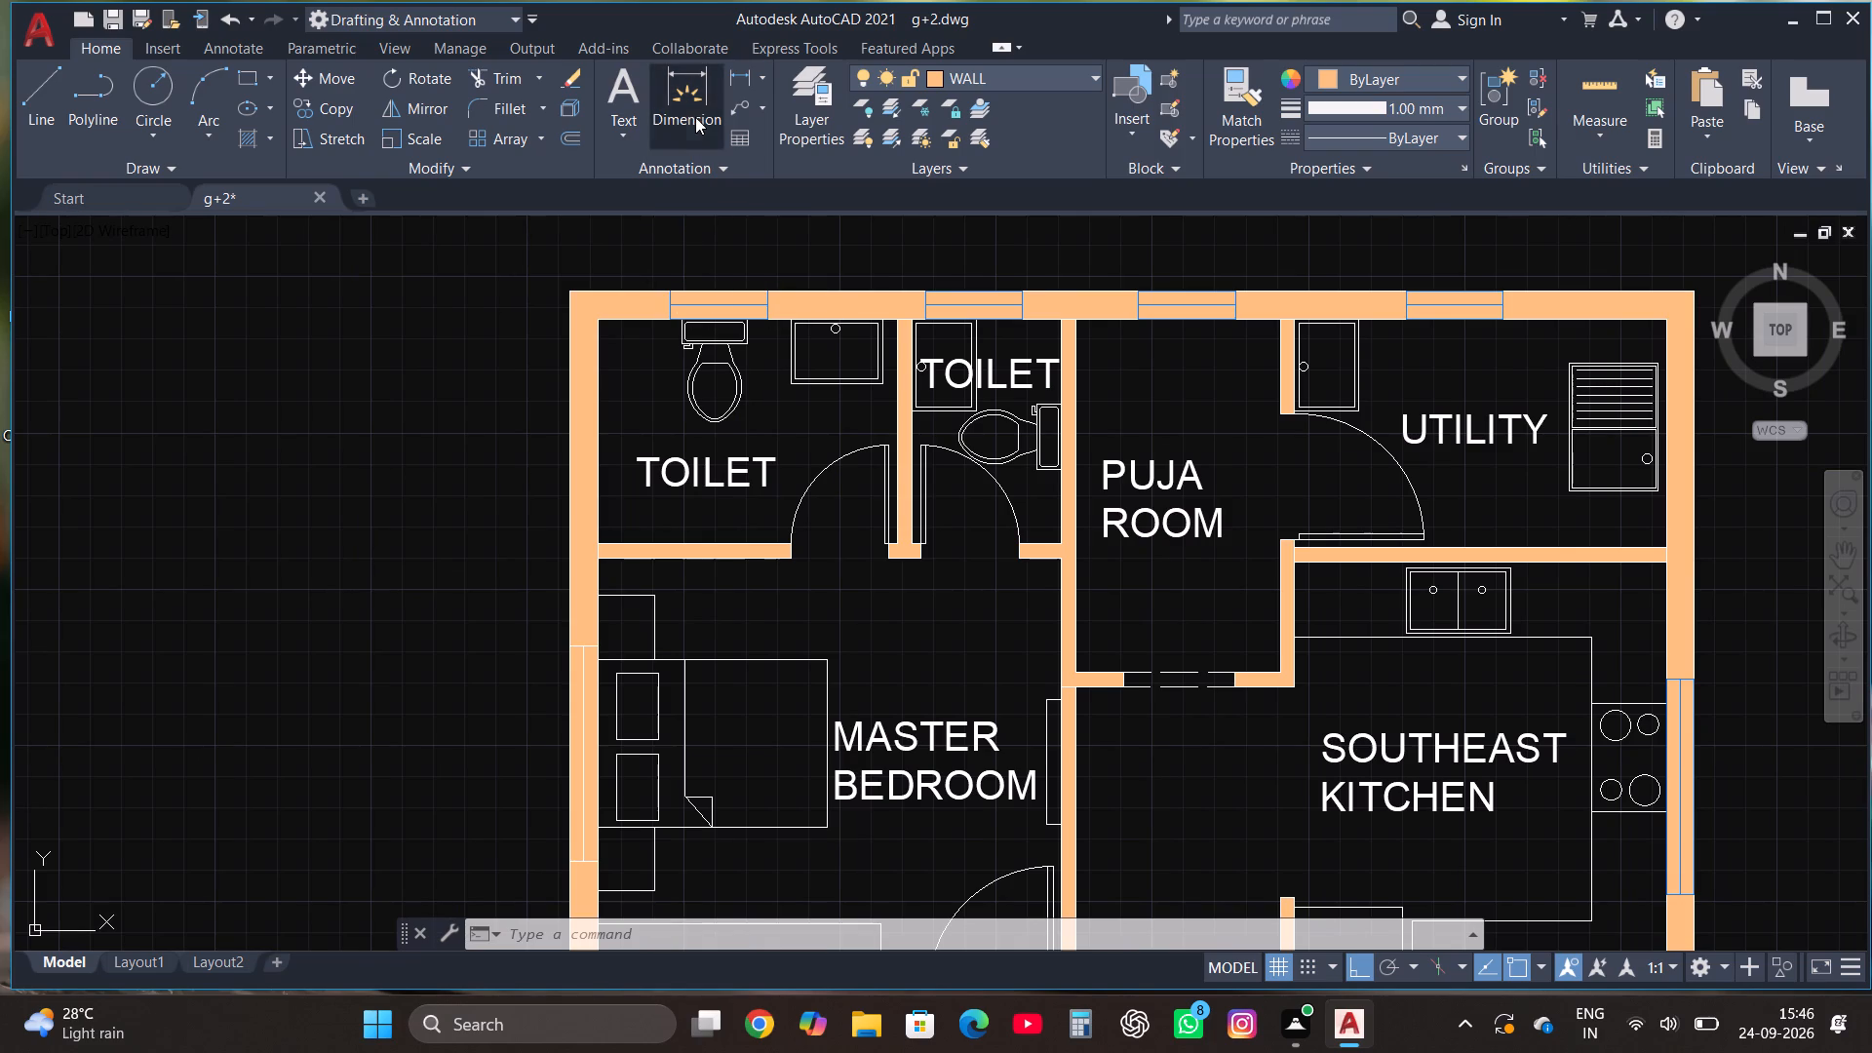
left_click(569, 290)
scroll(569, 298, "down", 1)
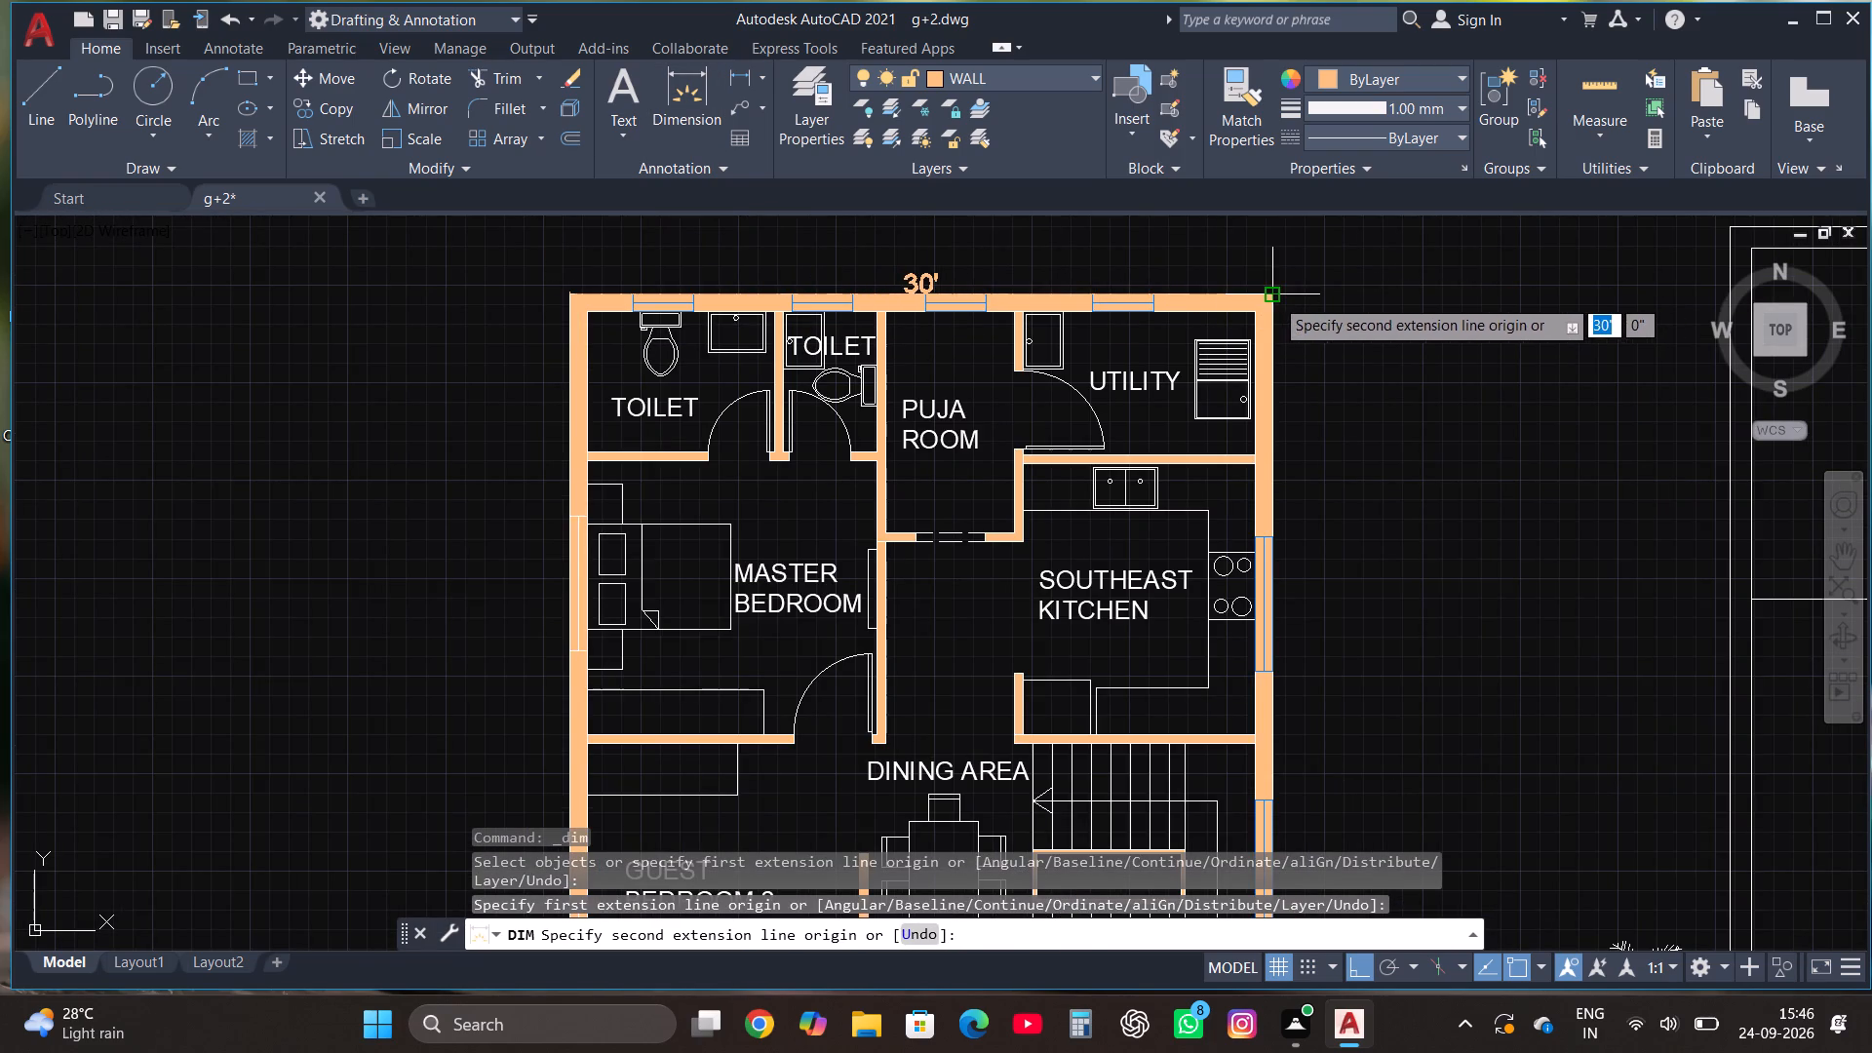
left_click(1274, 297)
left_click(1265, 247)
key("Escape")
scroll(1161, 435, "down", 2)
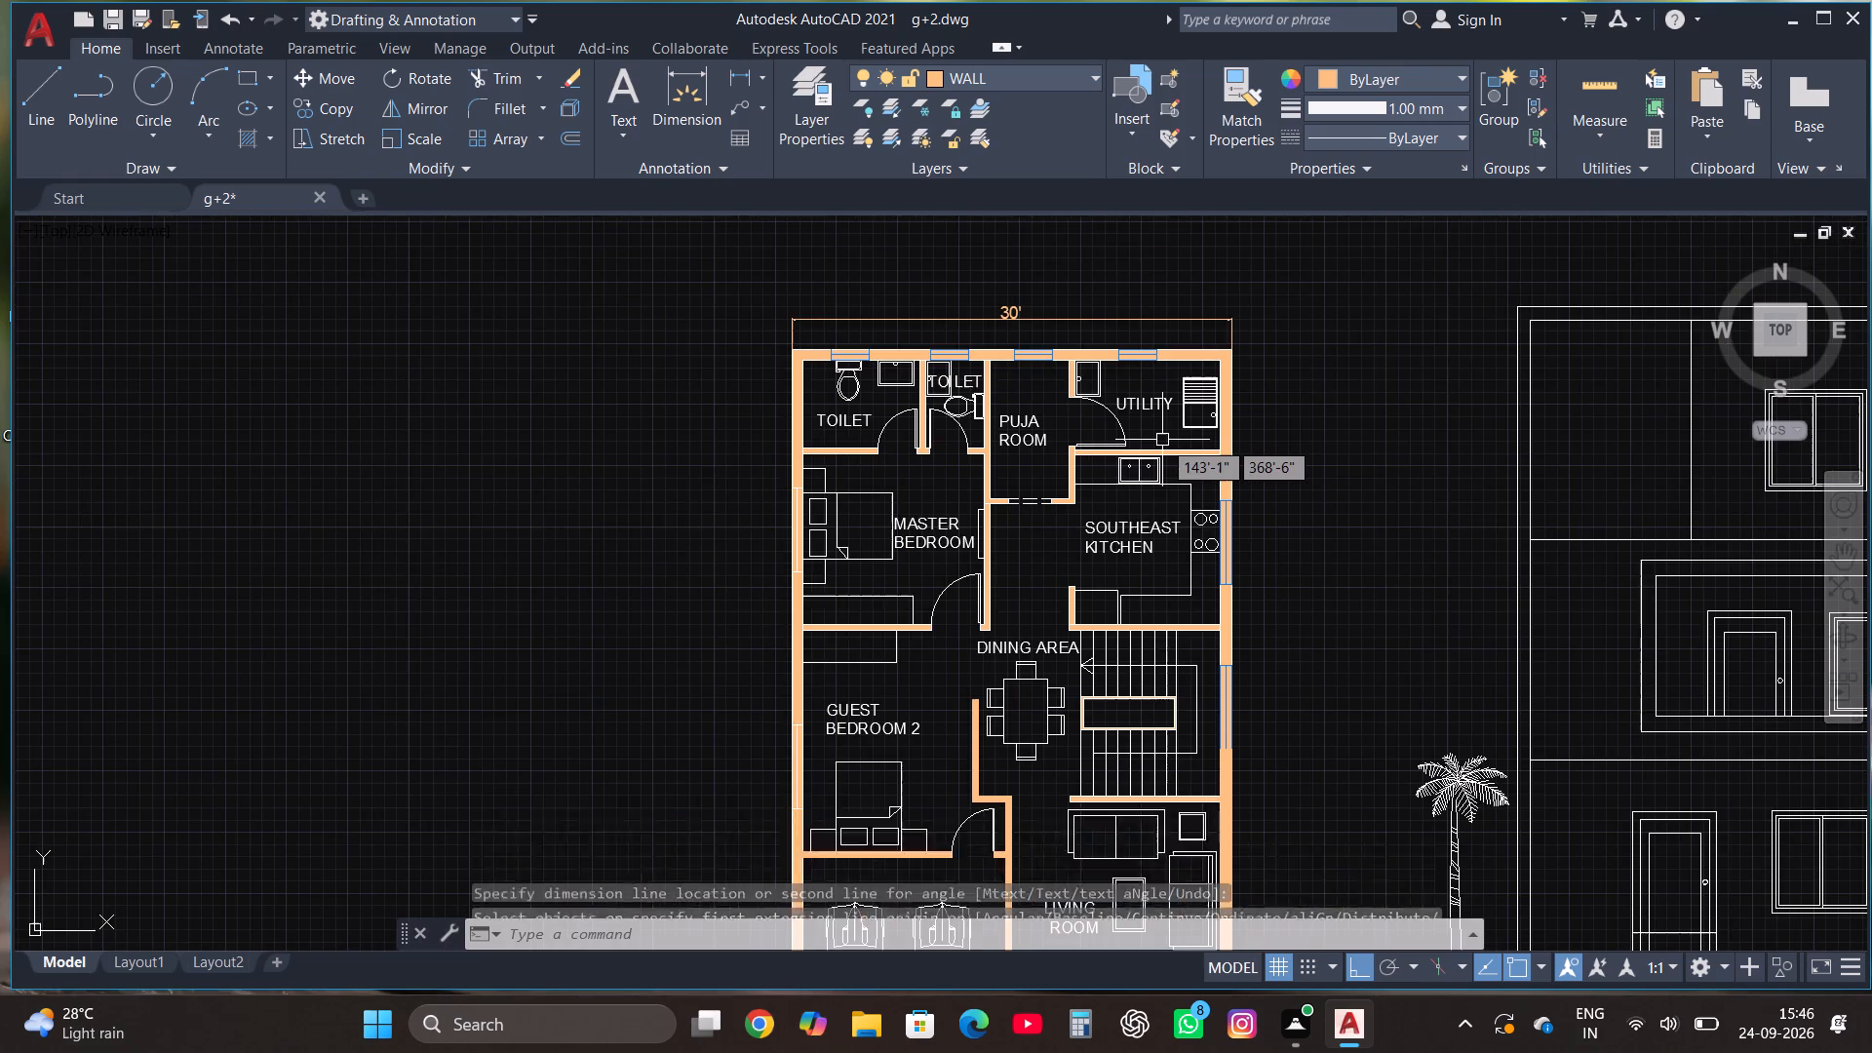
Move the overall width dimension above the ground-floor plan to layer 0.
scroll(1161, 456, "down", 2)
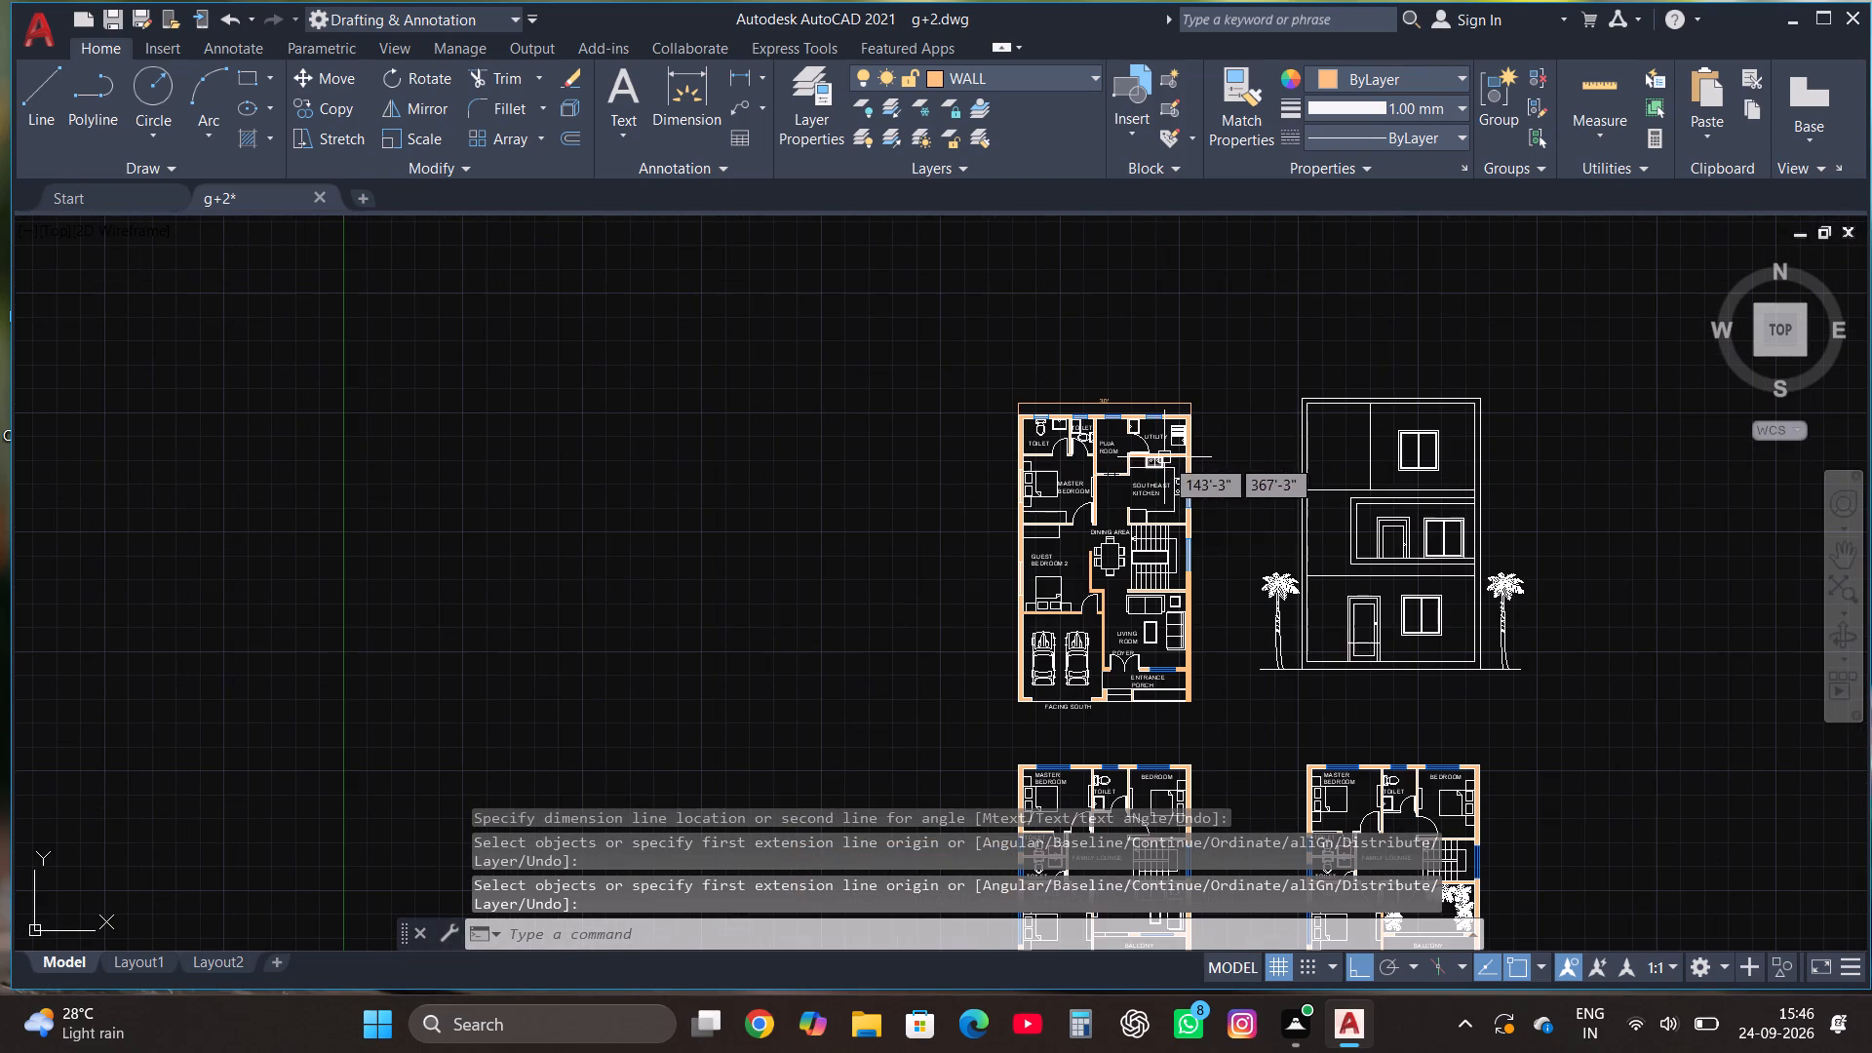
scroll(1135, 365, "up", 3)
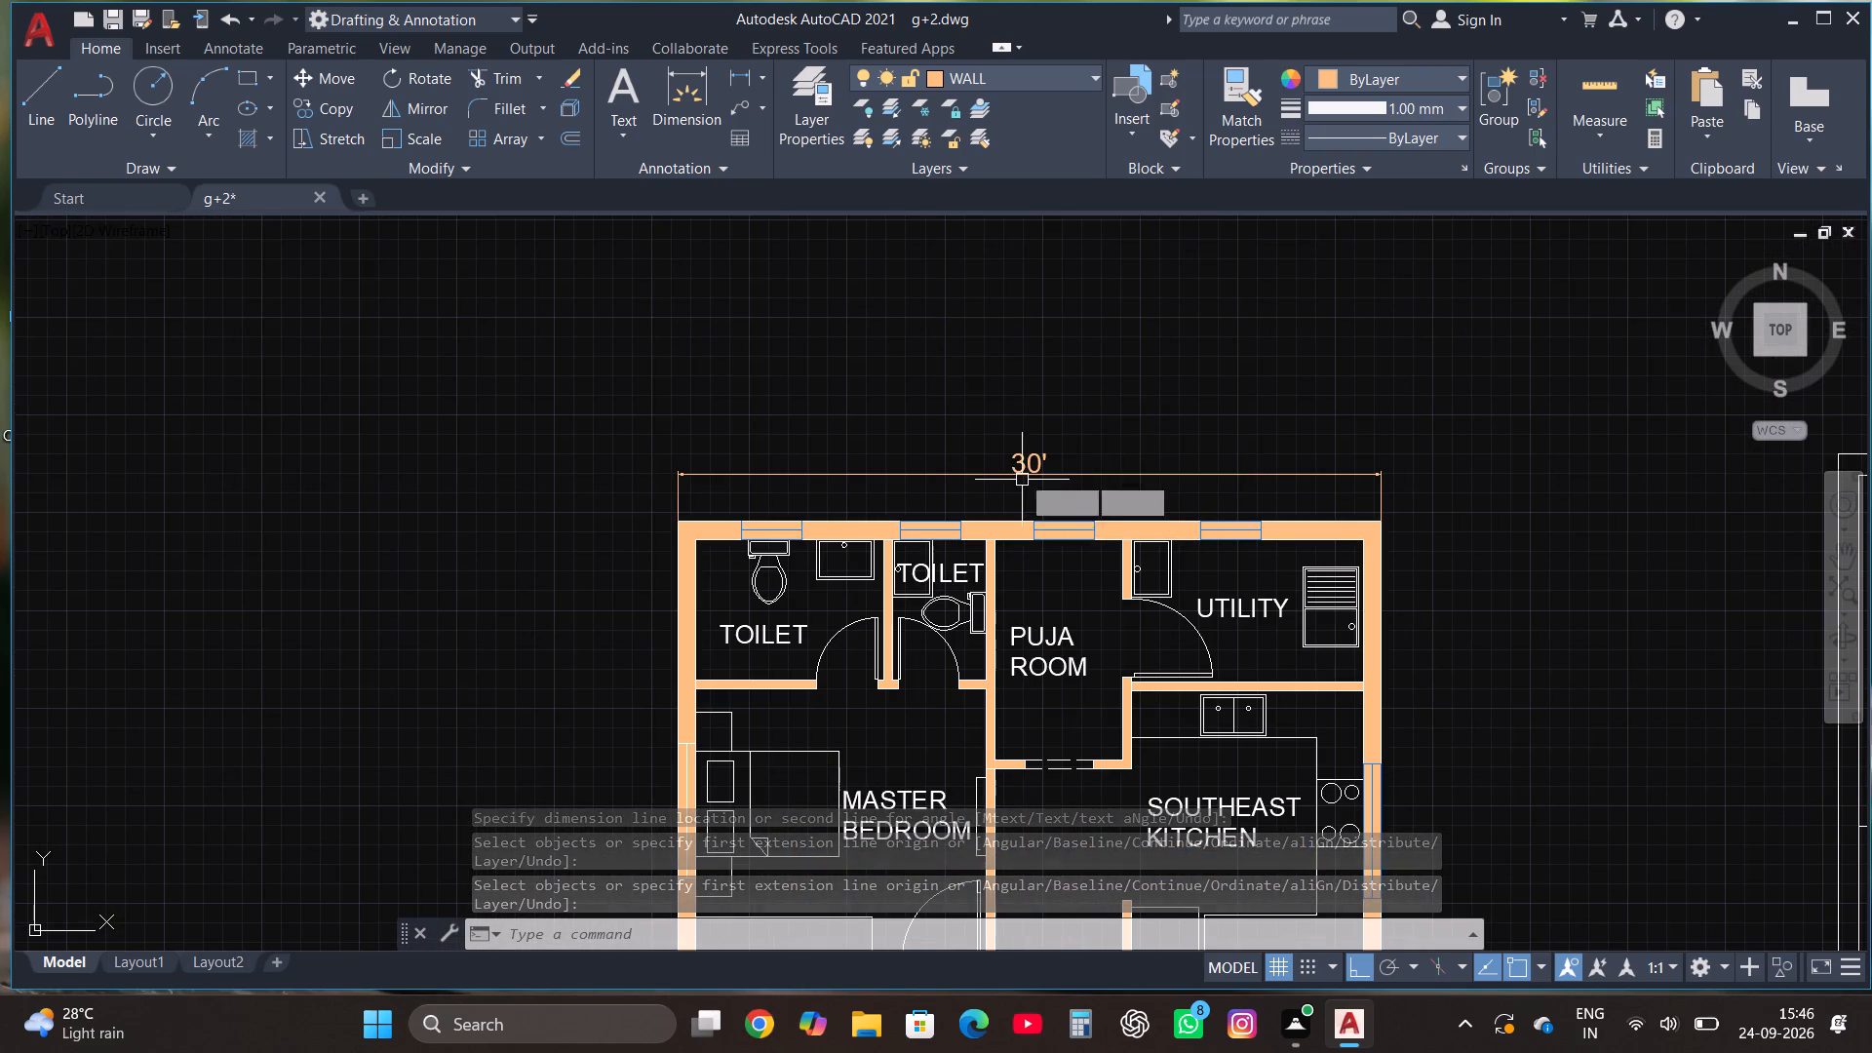
left_click(1012, 461)
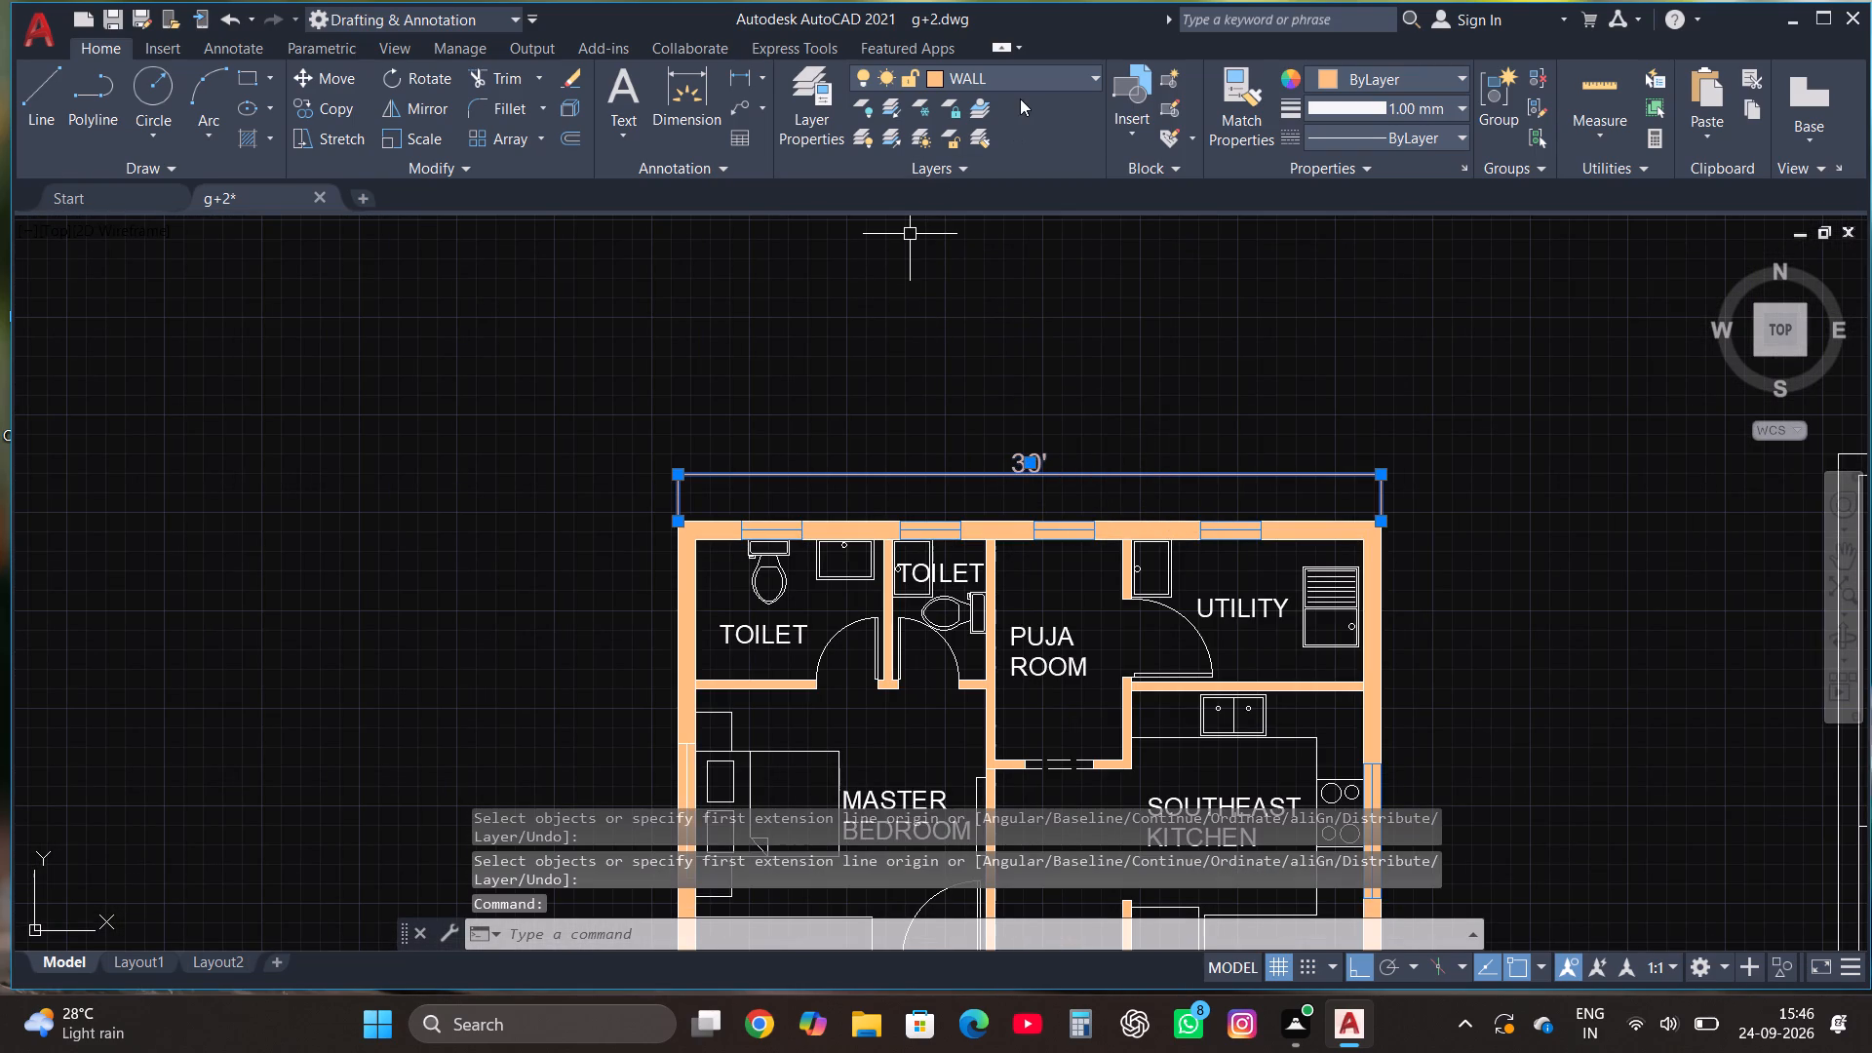
left_click(1022, 77)
left_click(996, 106)
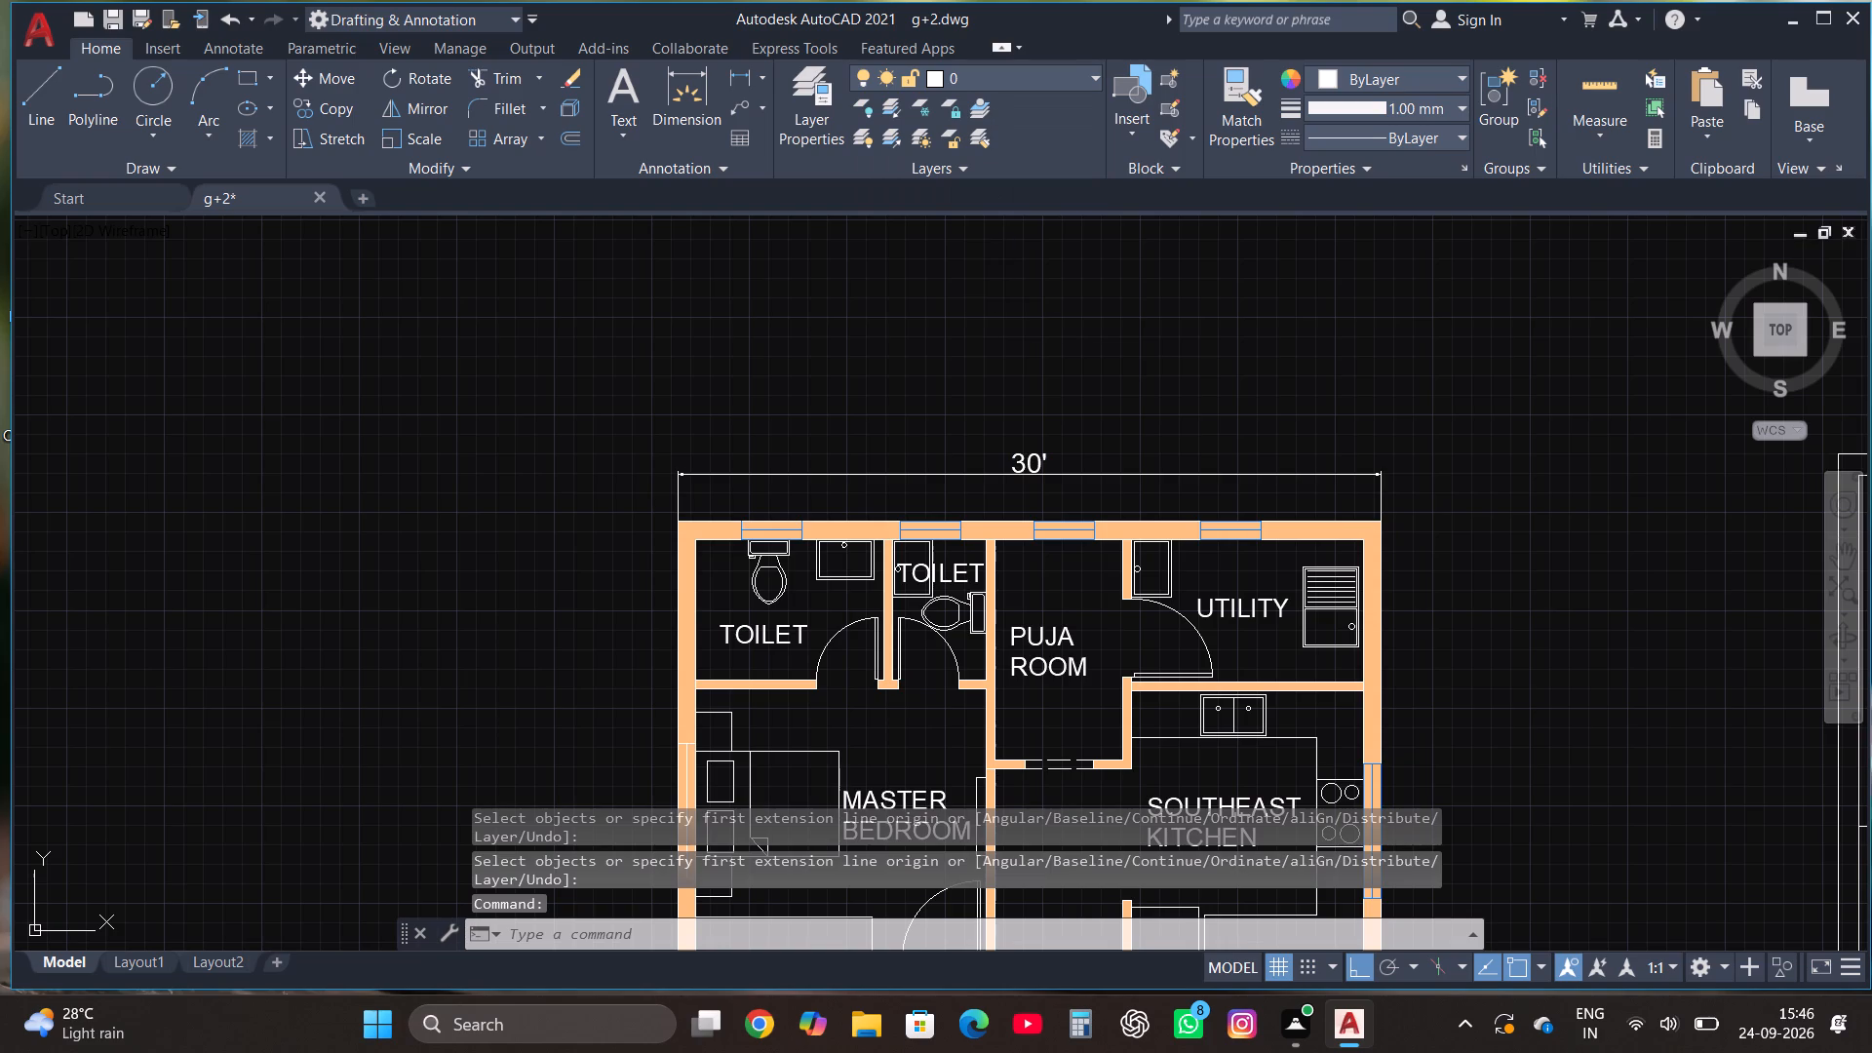
scroll(1034, 413, "down", 1)
key("Escape")
Dimension the overall length of the ground-floor plan between its outer west corners, placing the dimension line outside the west wall.
scroll(1081, 309, "down", 2)
scroll(1068, 456, "up", 1)
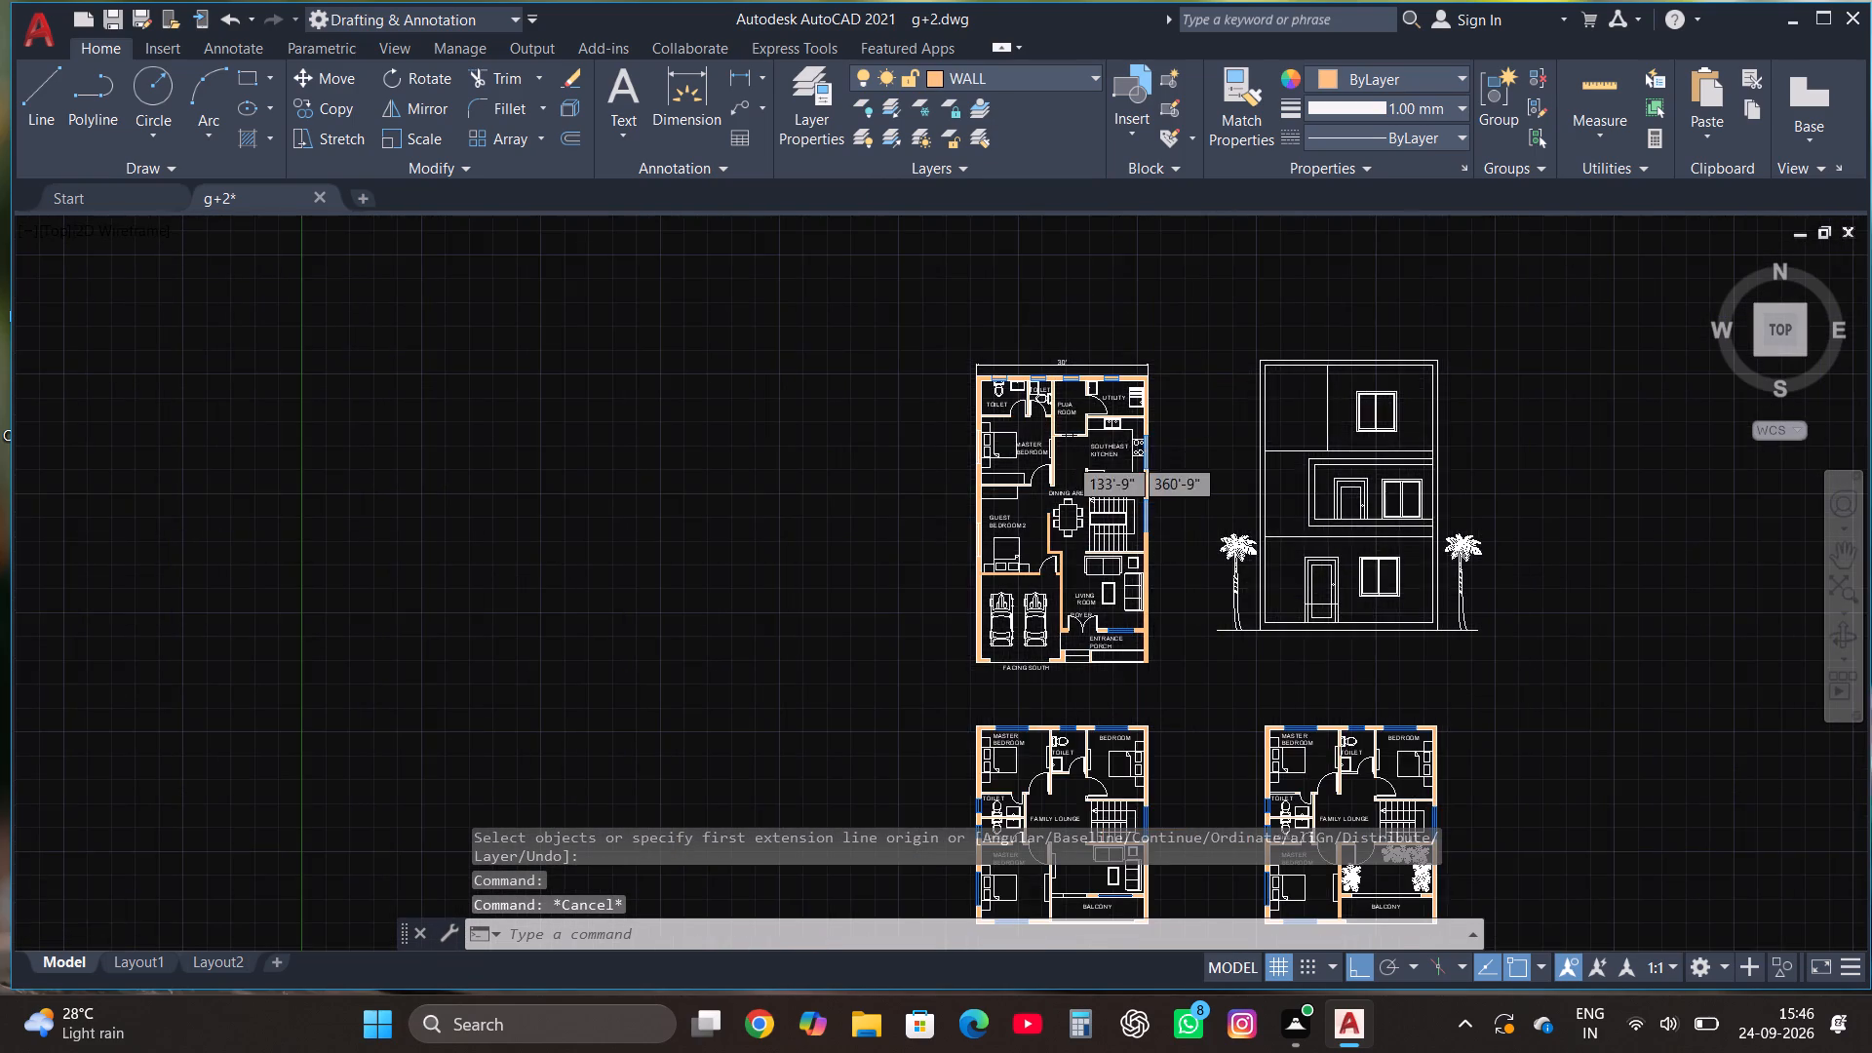
left_click(681, 115)
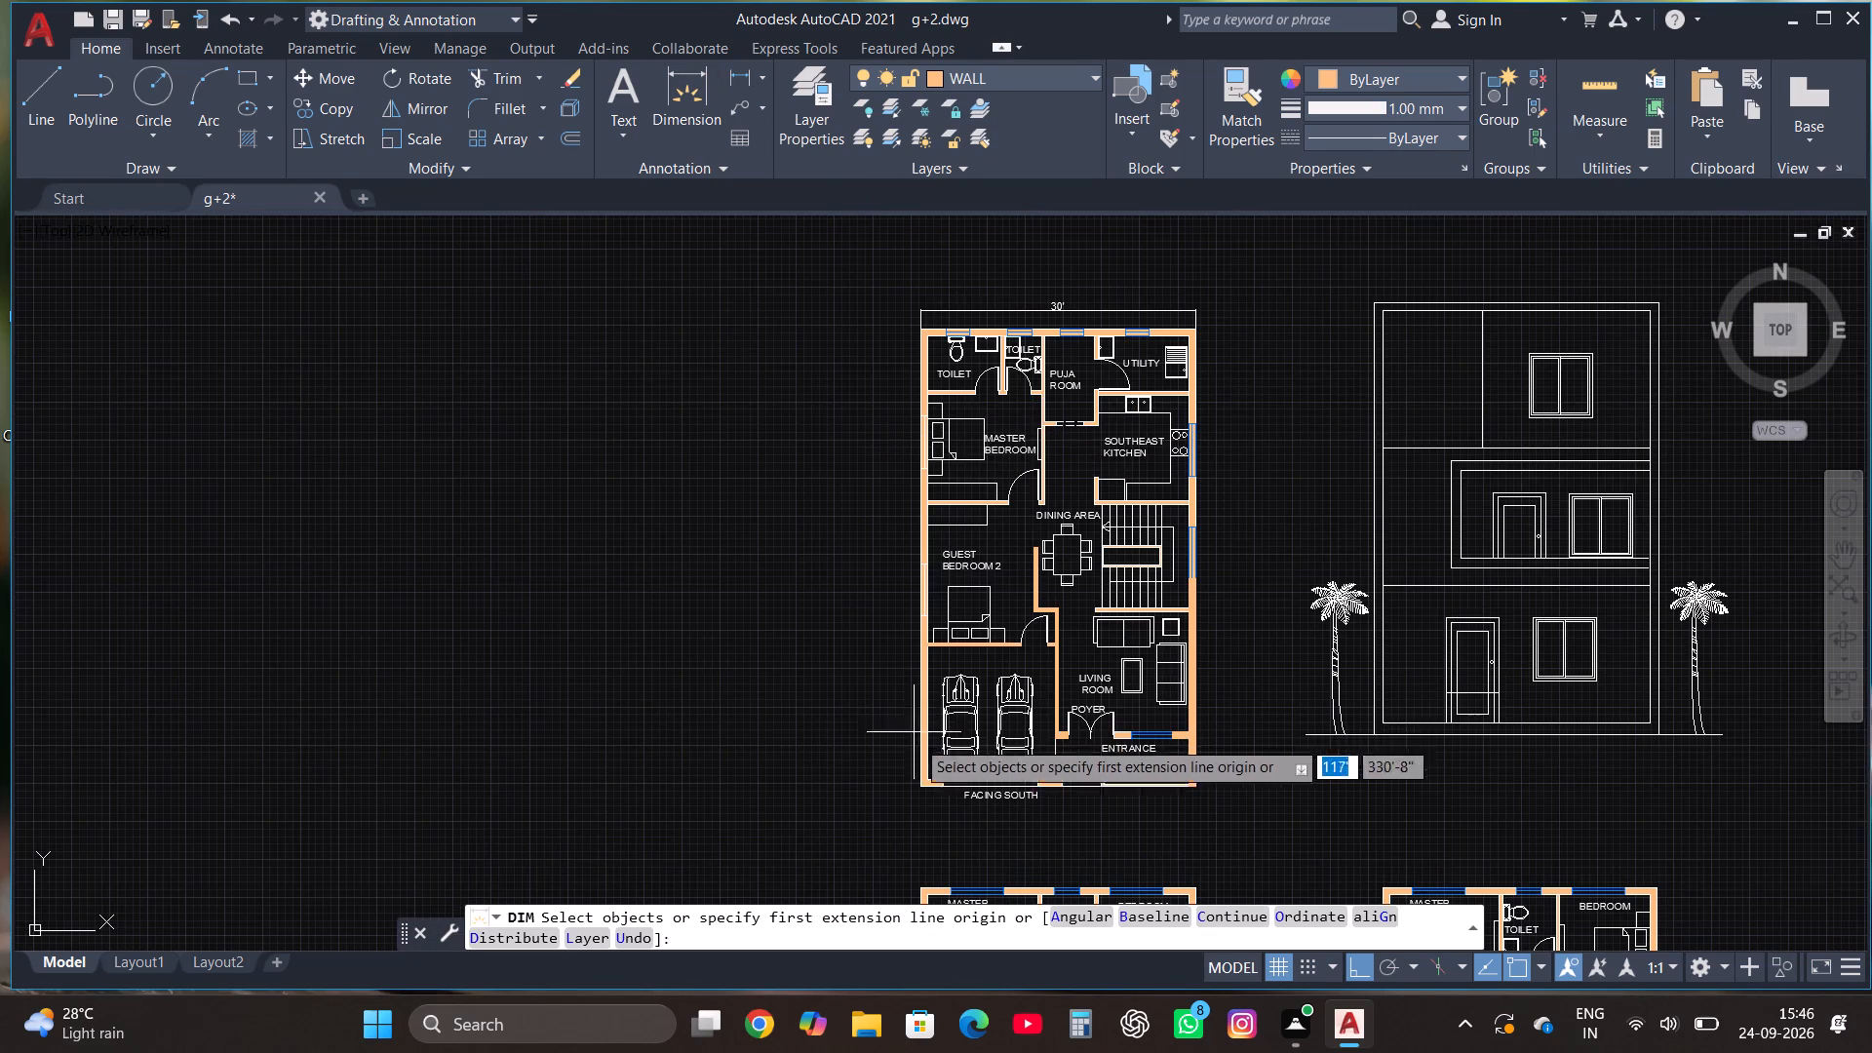
scroll(937, 815, "up", 3)
left_click(866, 721)
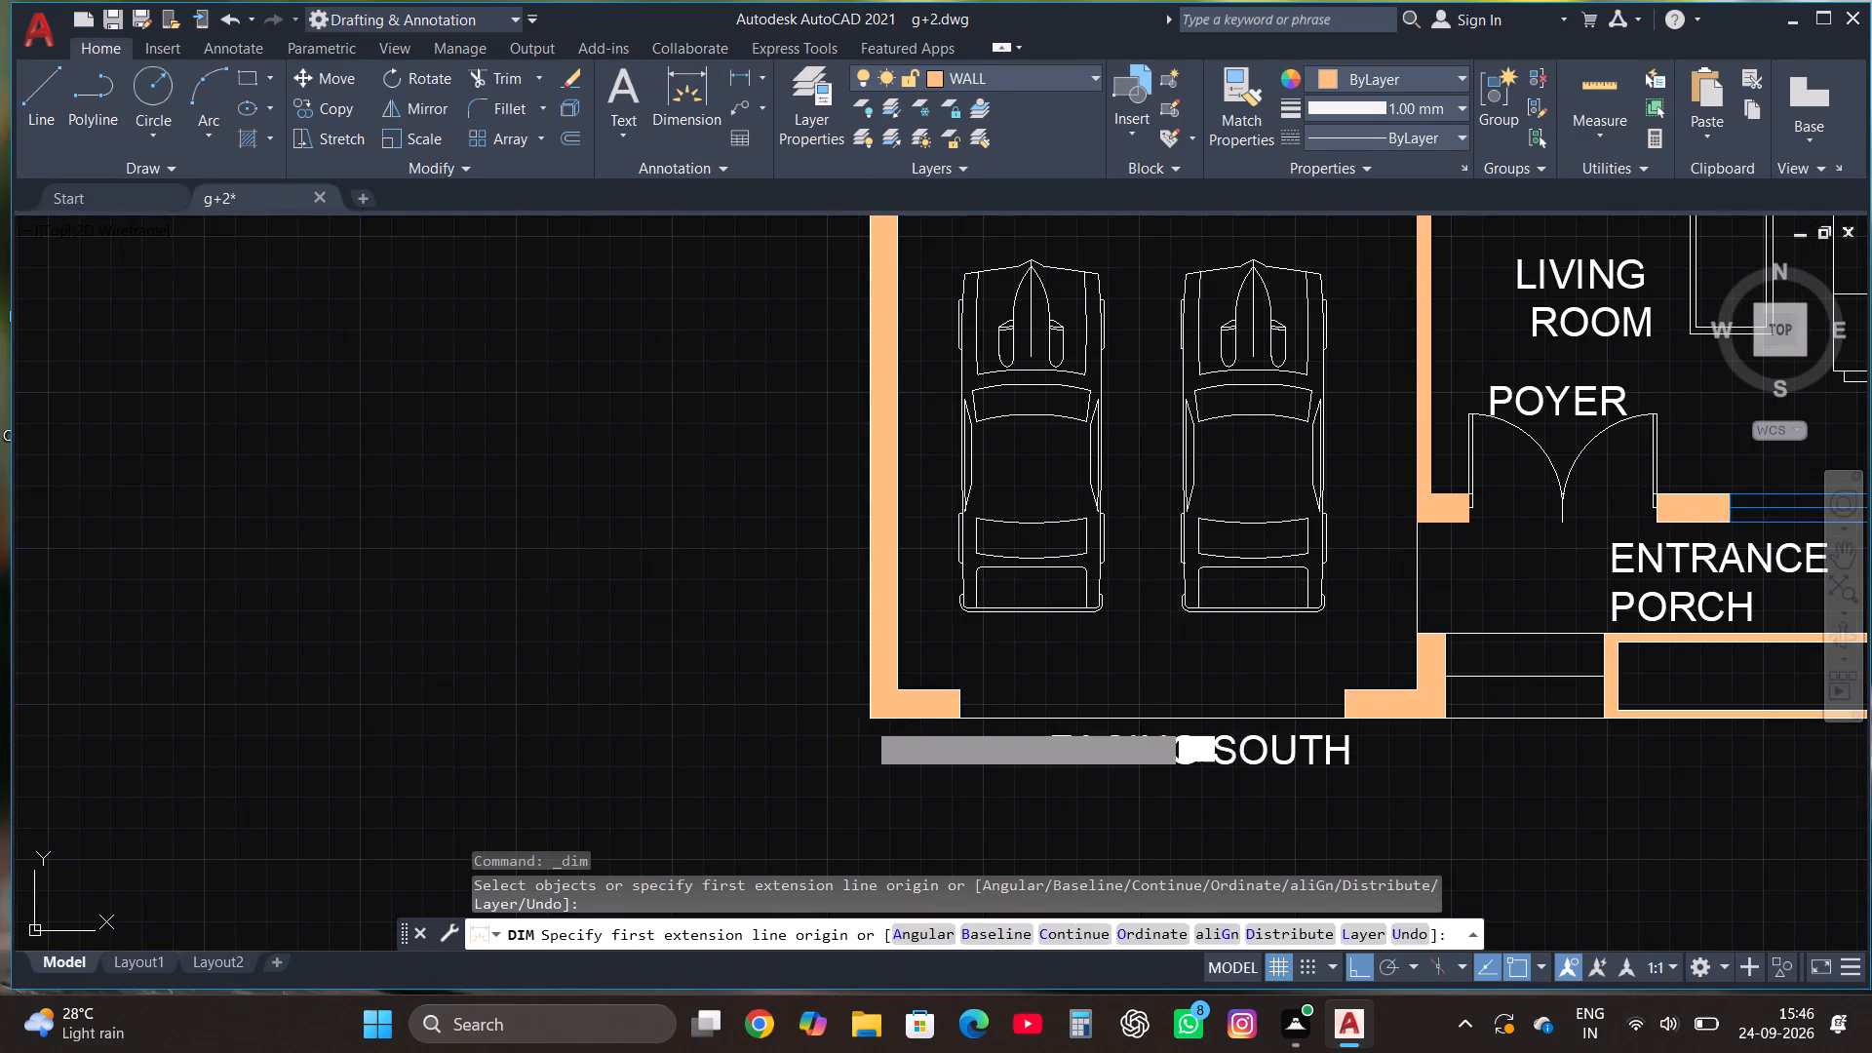
scroll(864, 724, "down", 4)
scroll(878, 438, "up", 3)
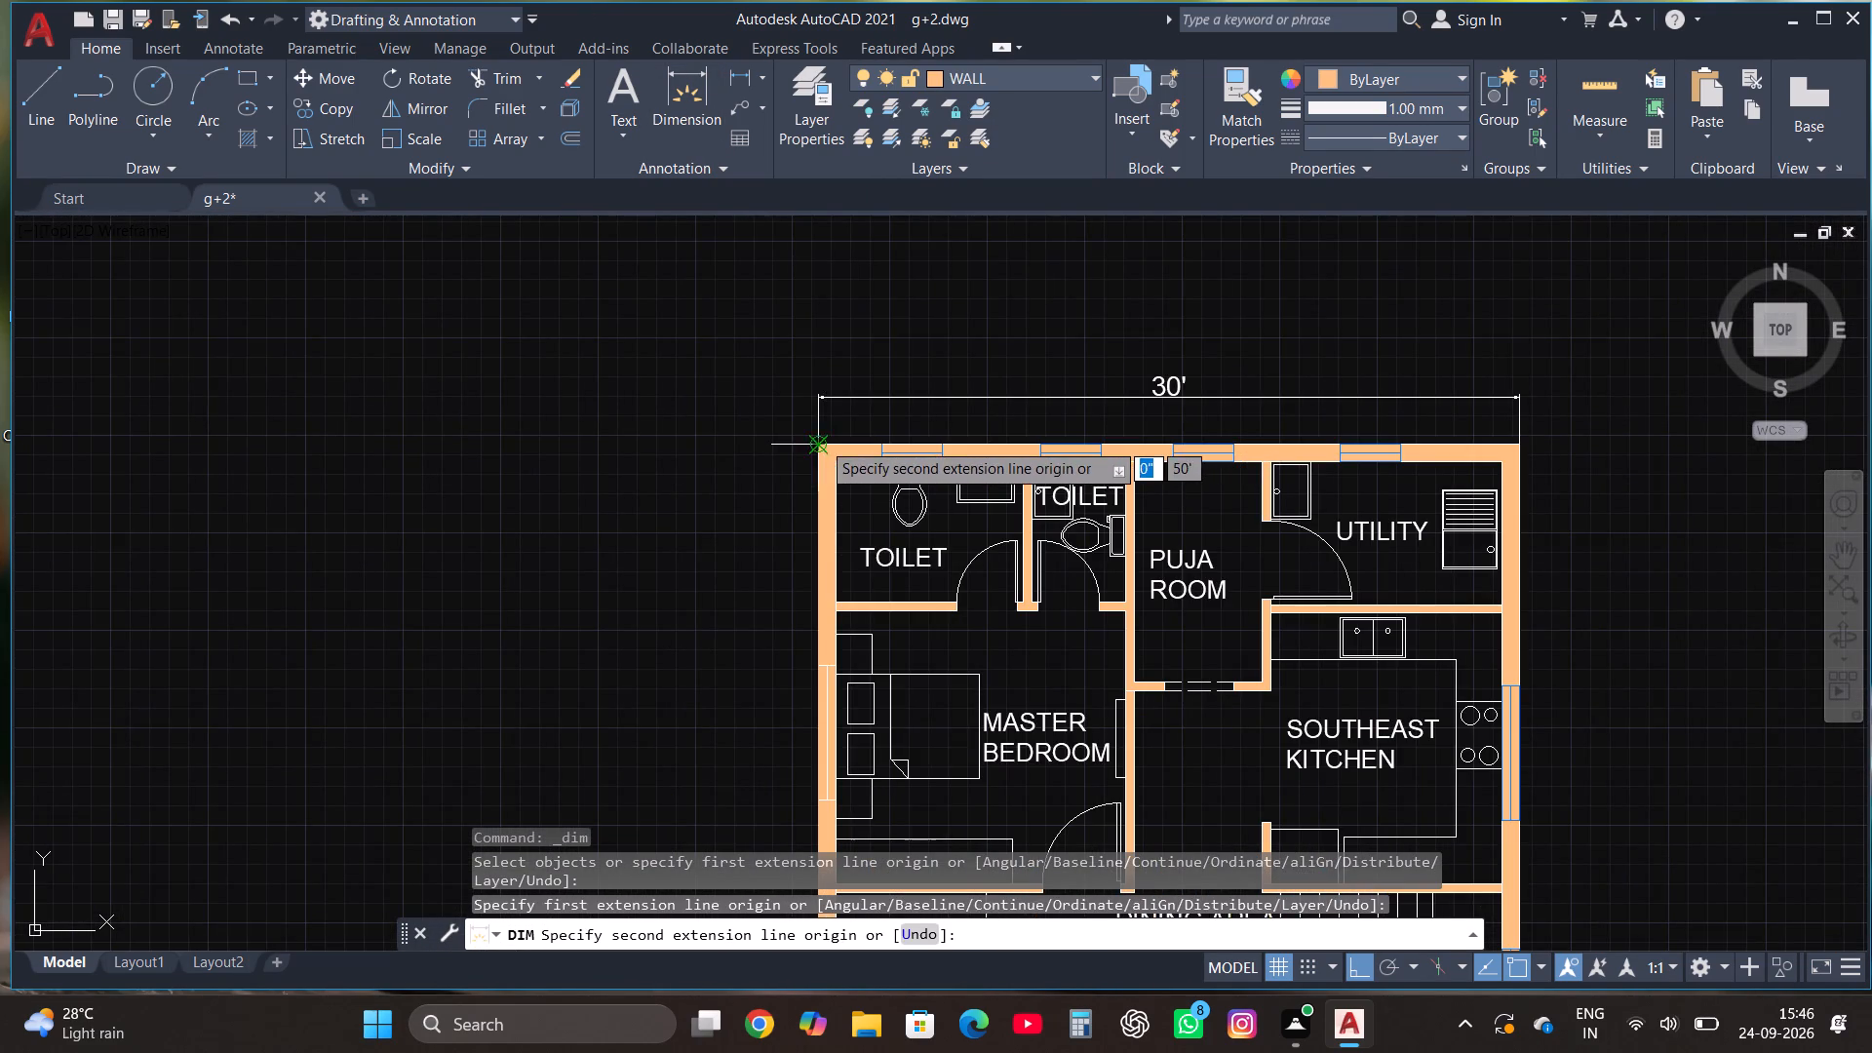
left_click(821, 441)
scroll(821, 441, "down", 1)
left_click(799, 446)
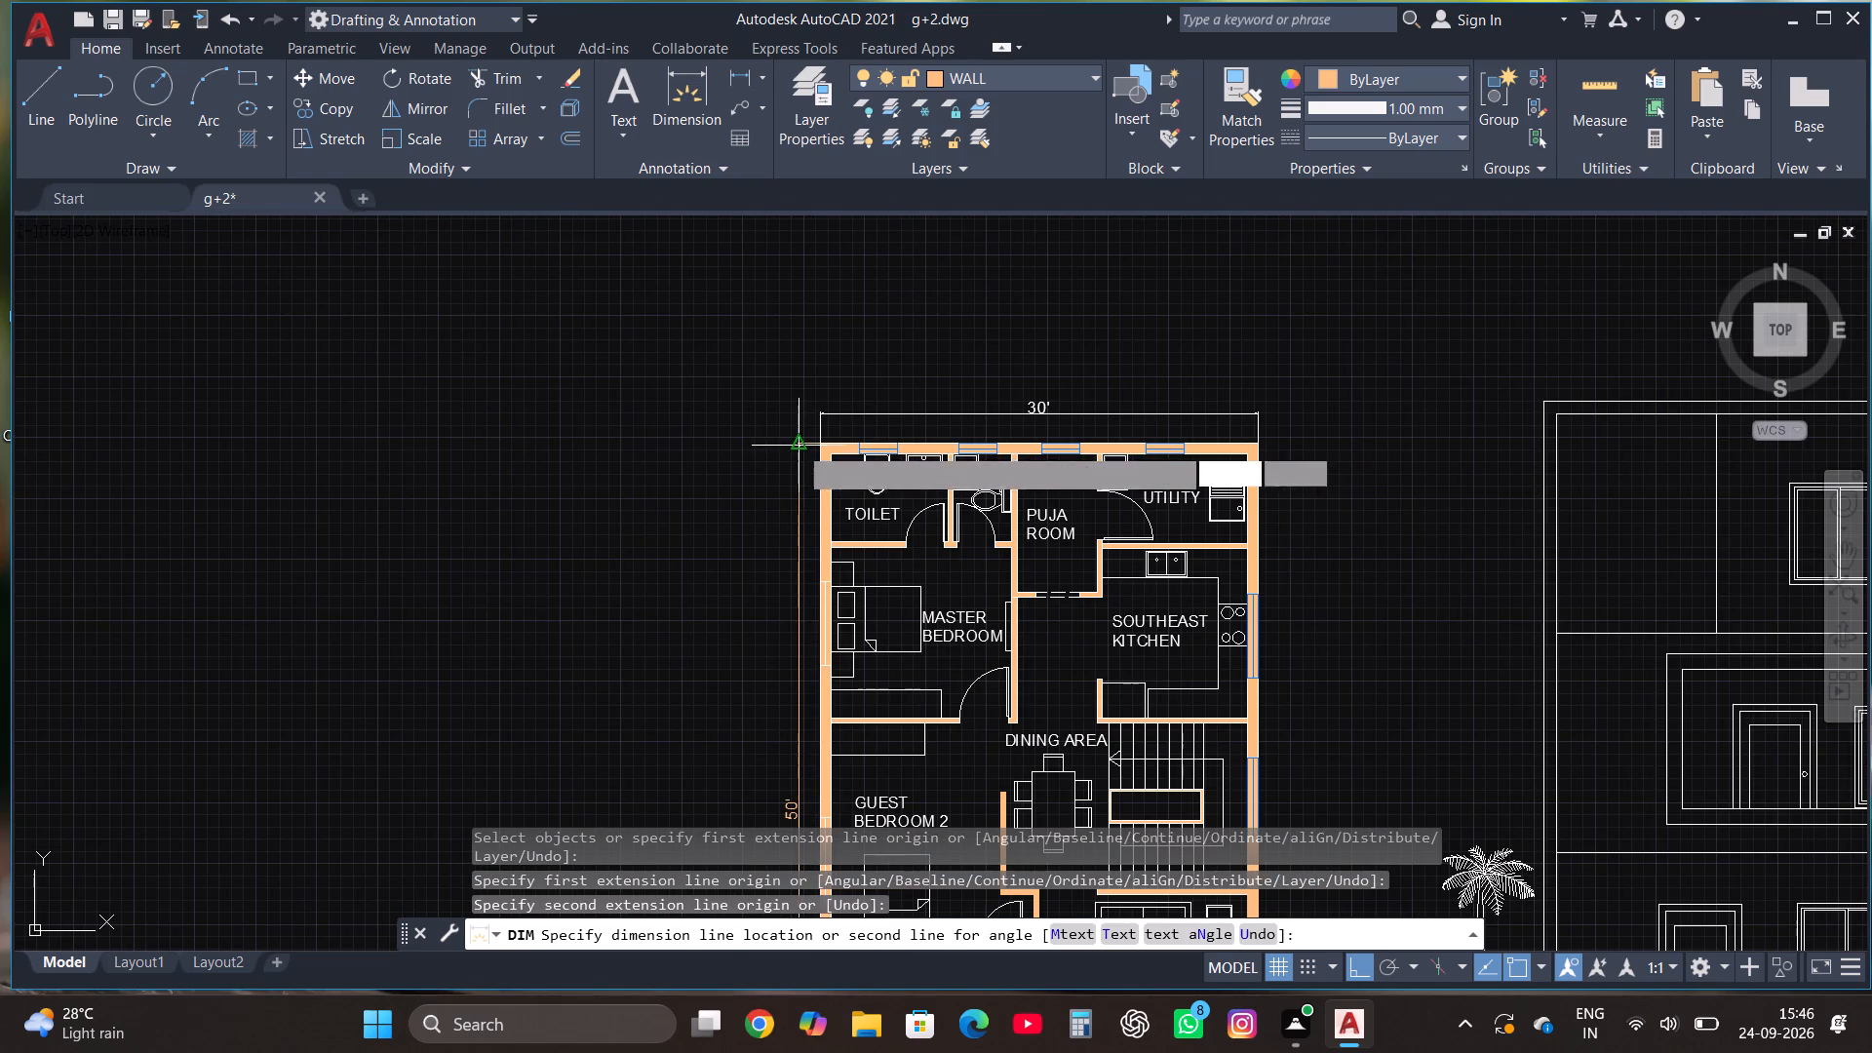
scroll(961, 228, "down", 1)
scroll(864, 611, "up", 2)
left_click(844, 583)
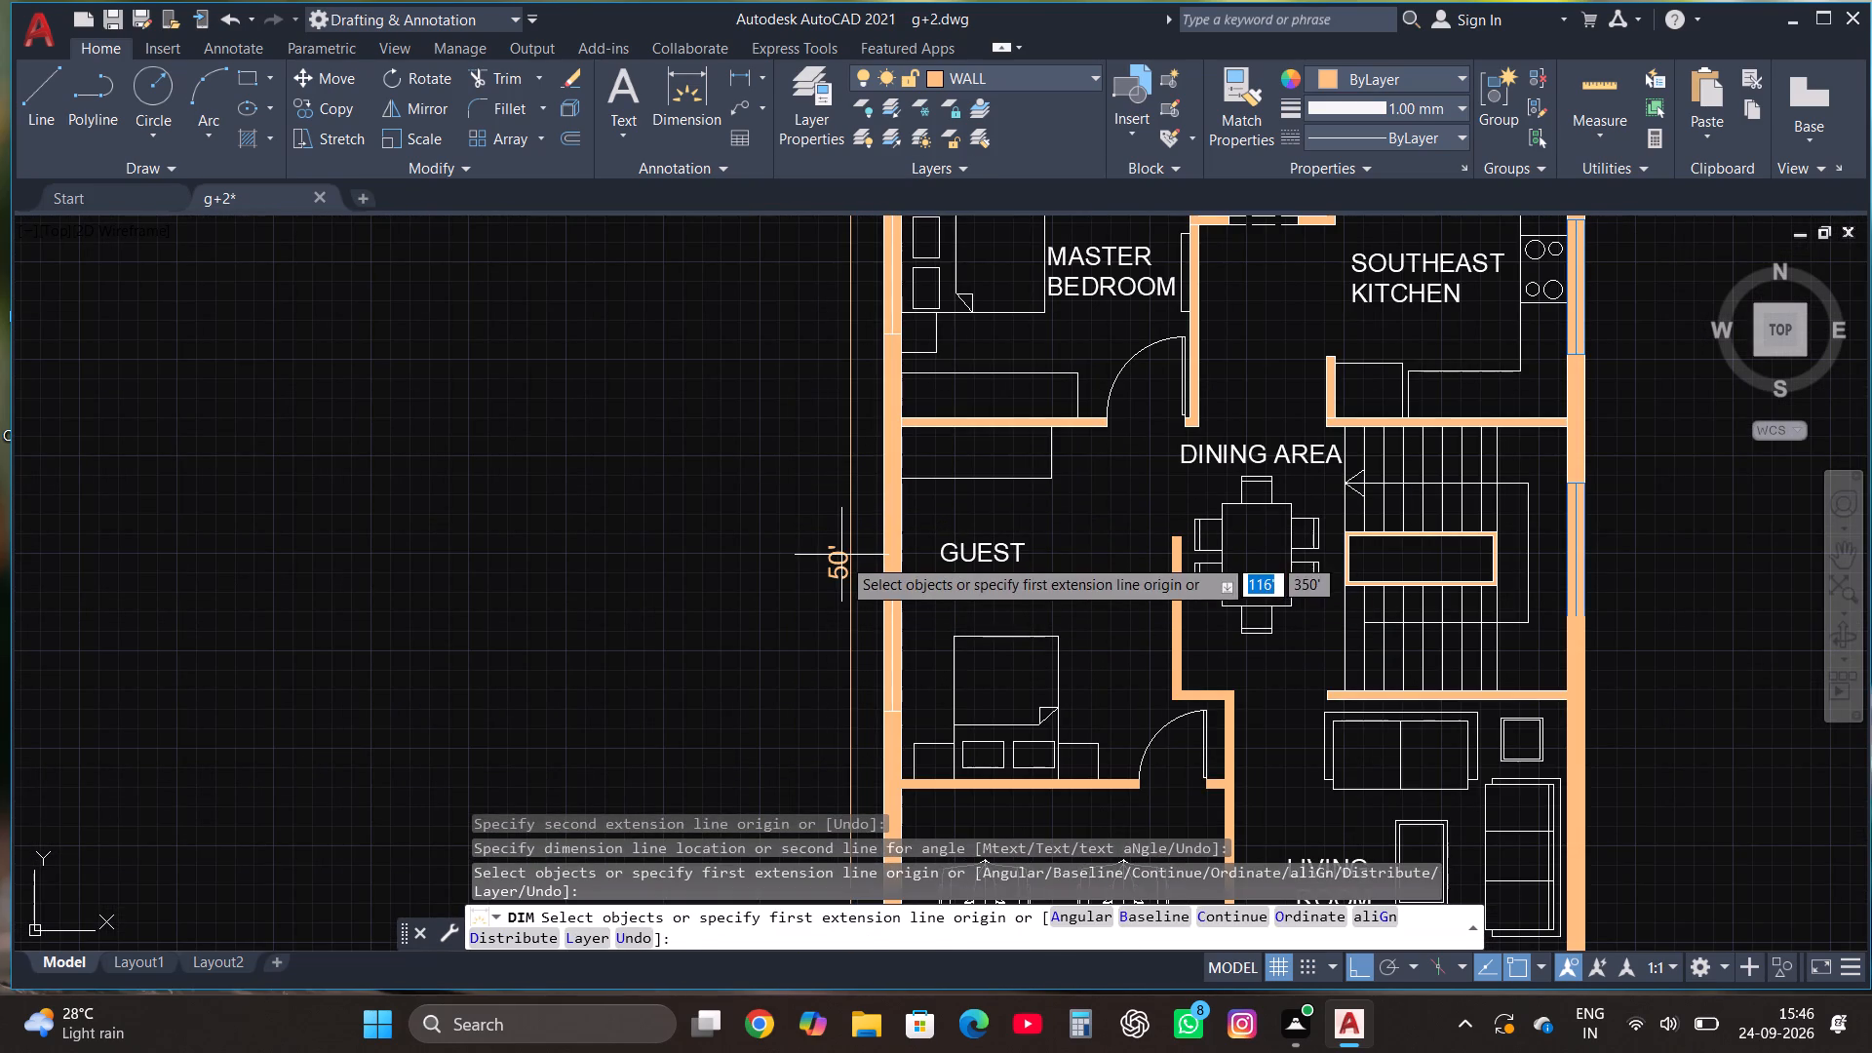
left_click(841, 557)
key("Escape")
Move the overall length dimension beside the ground-floor plan's west wall to layer 0.
left_click(841, 575)
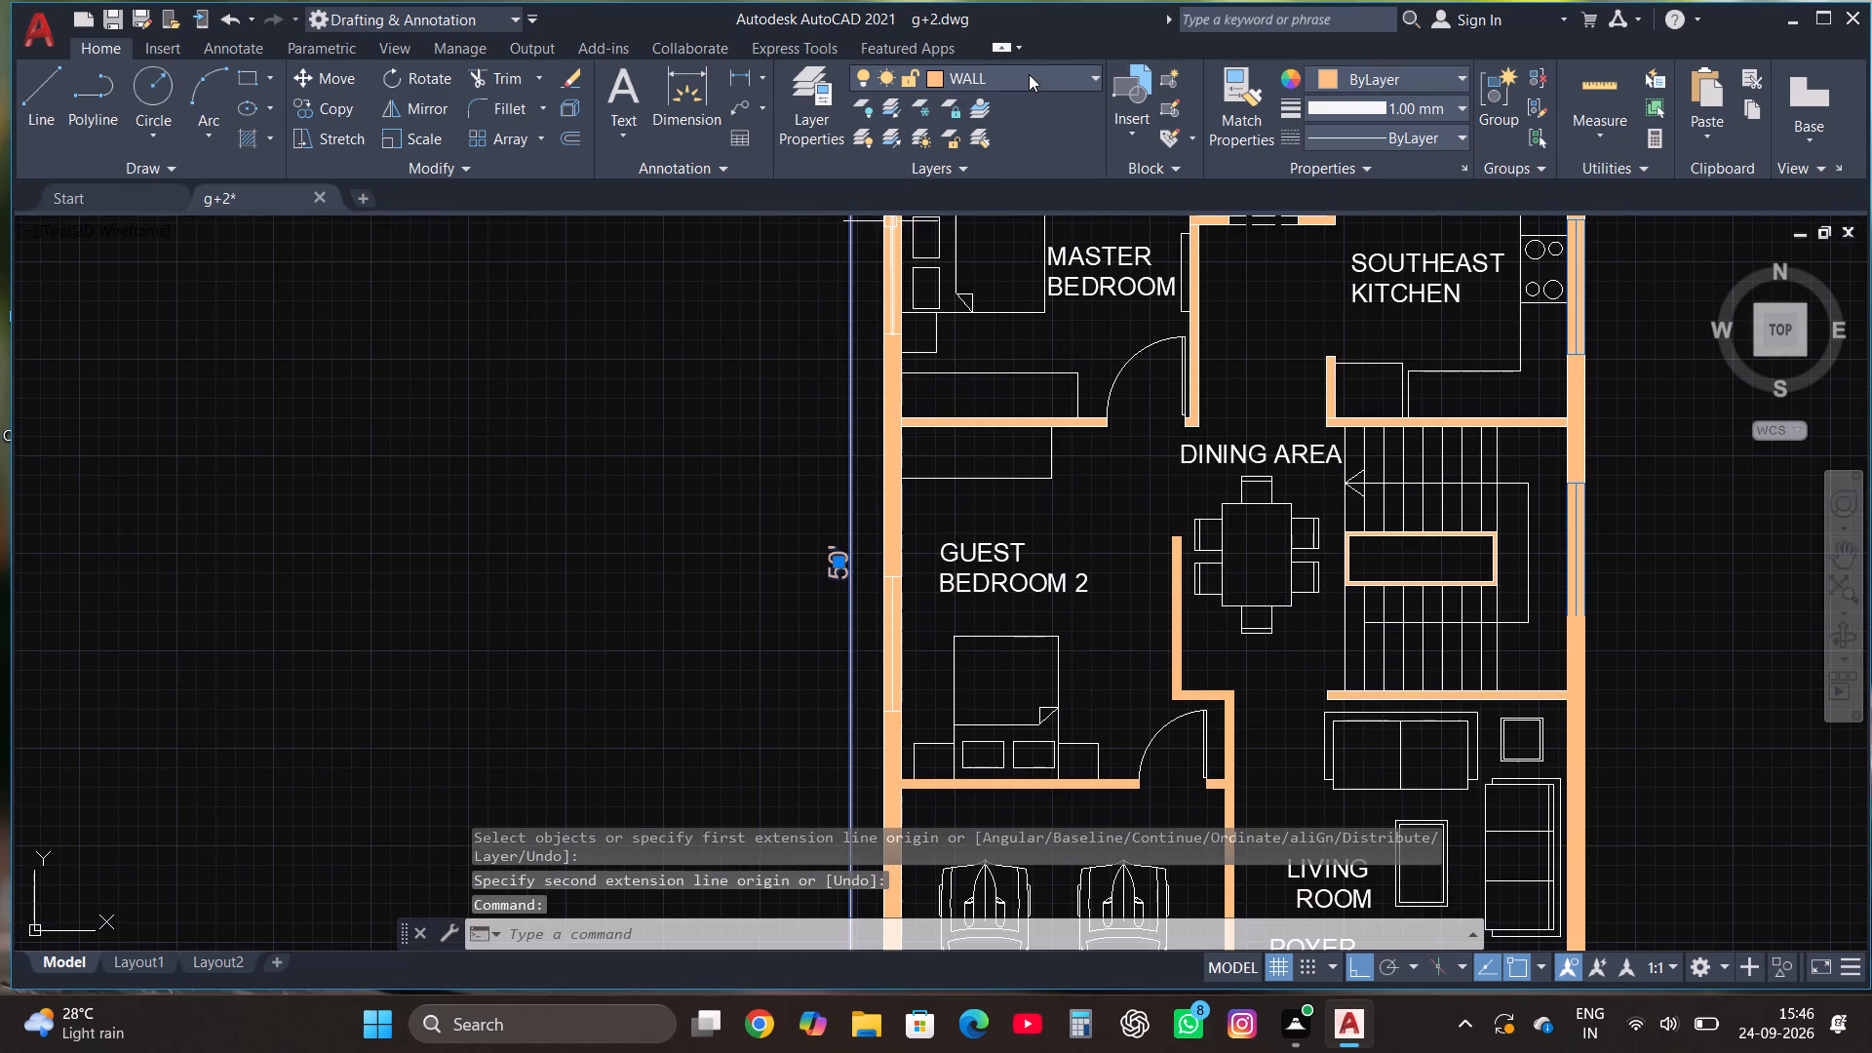
left_click(1029, 76)
left_click(987, 108)
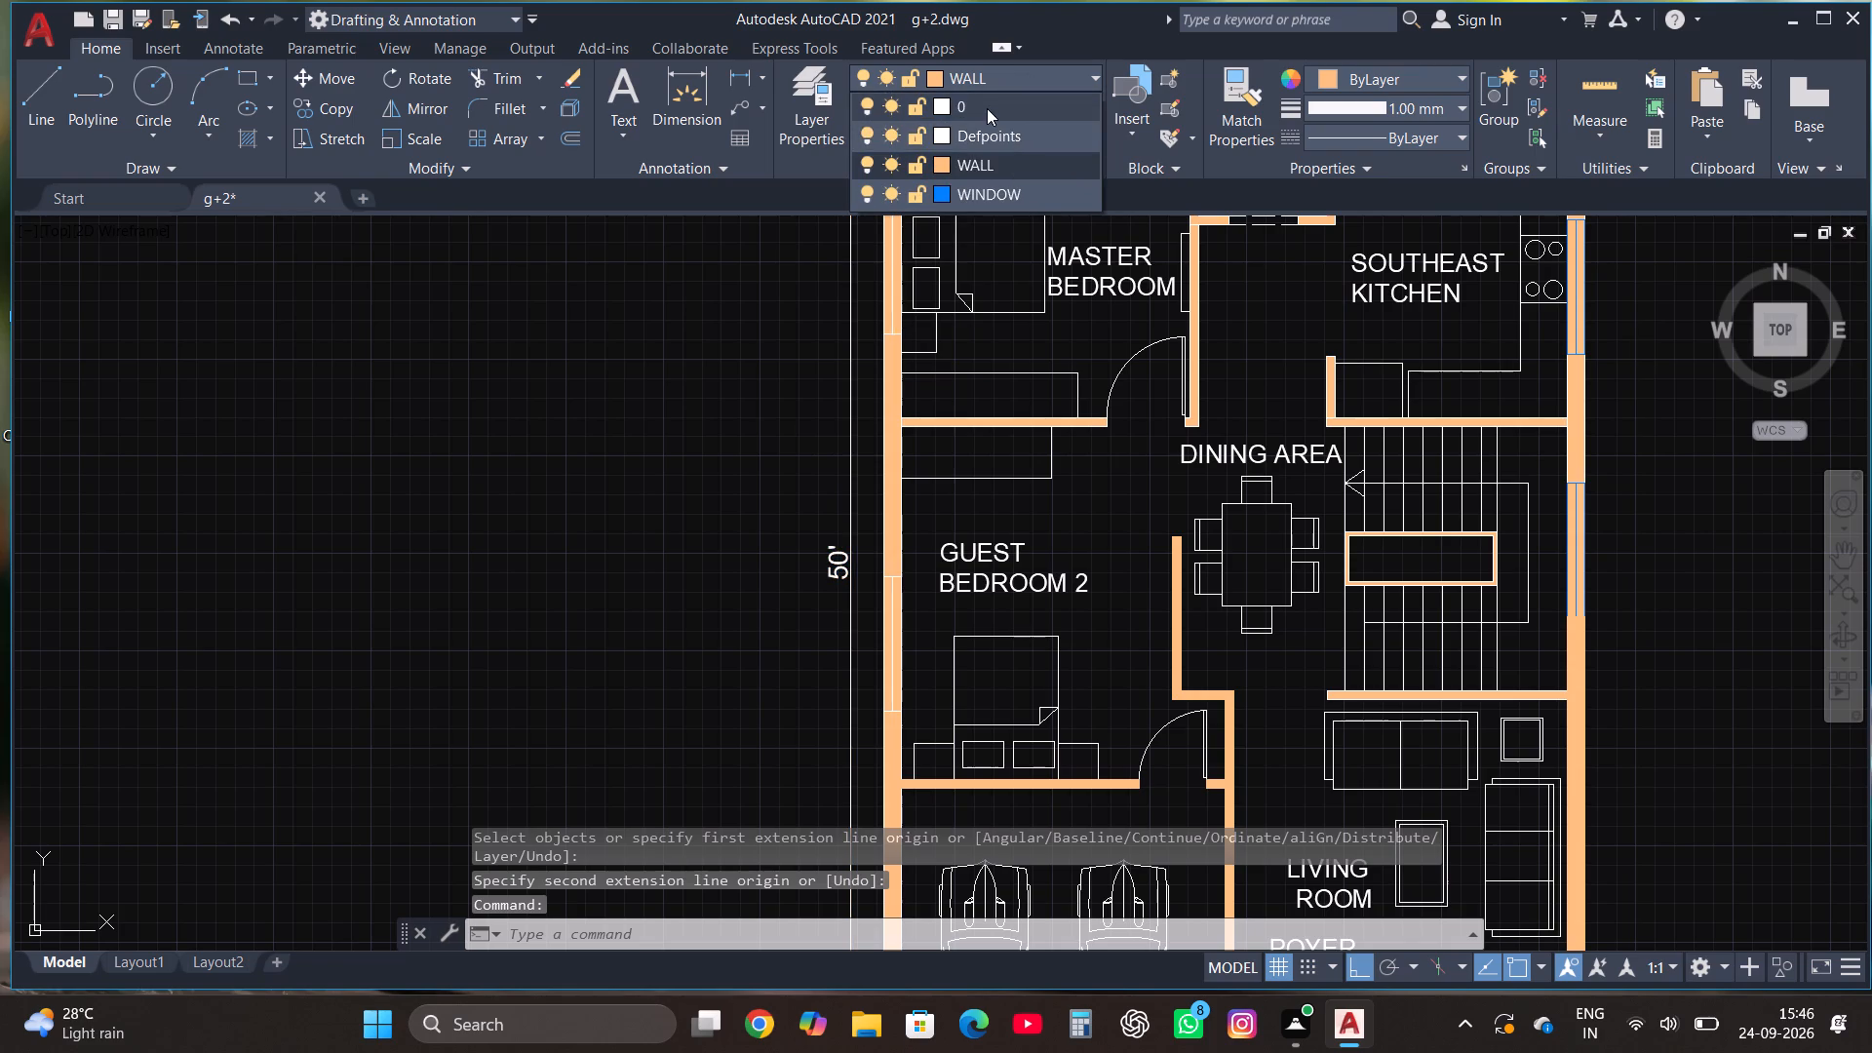
key("Escape")
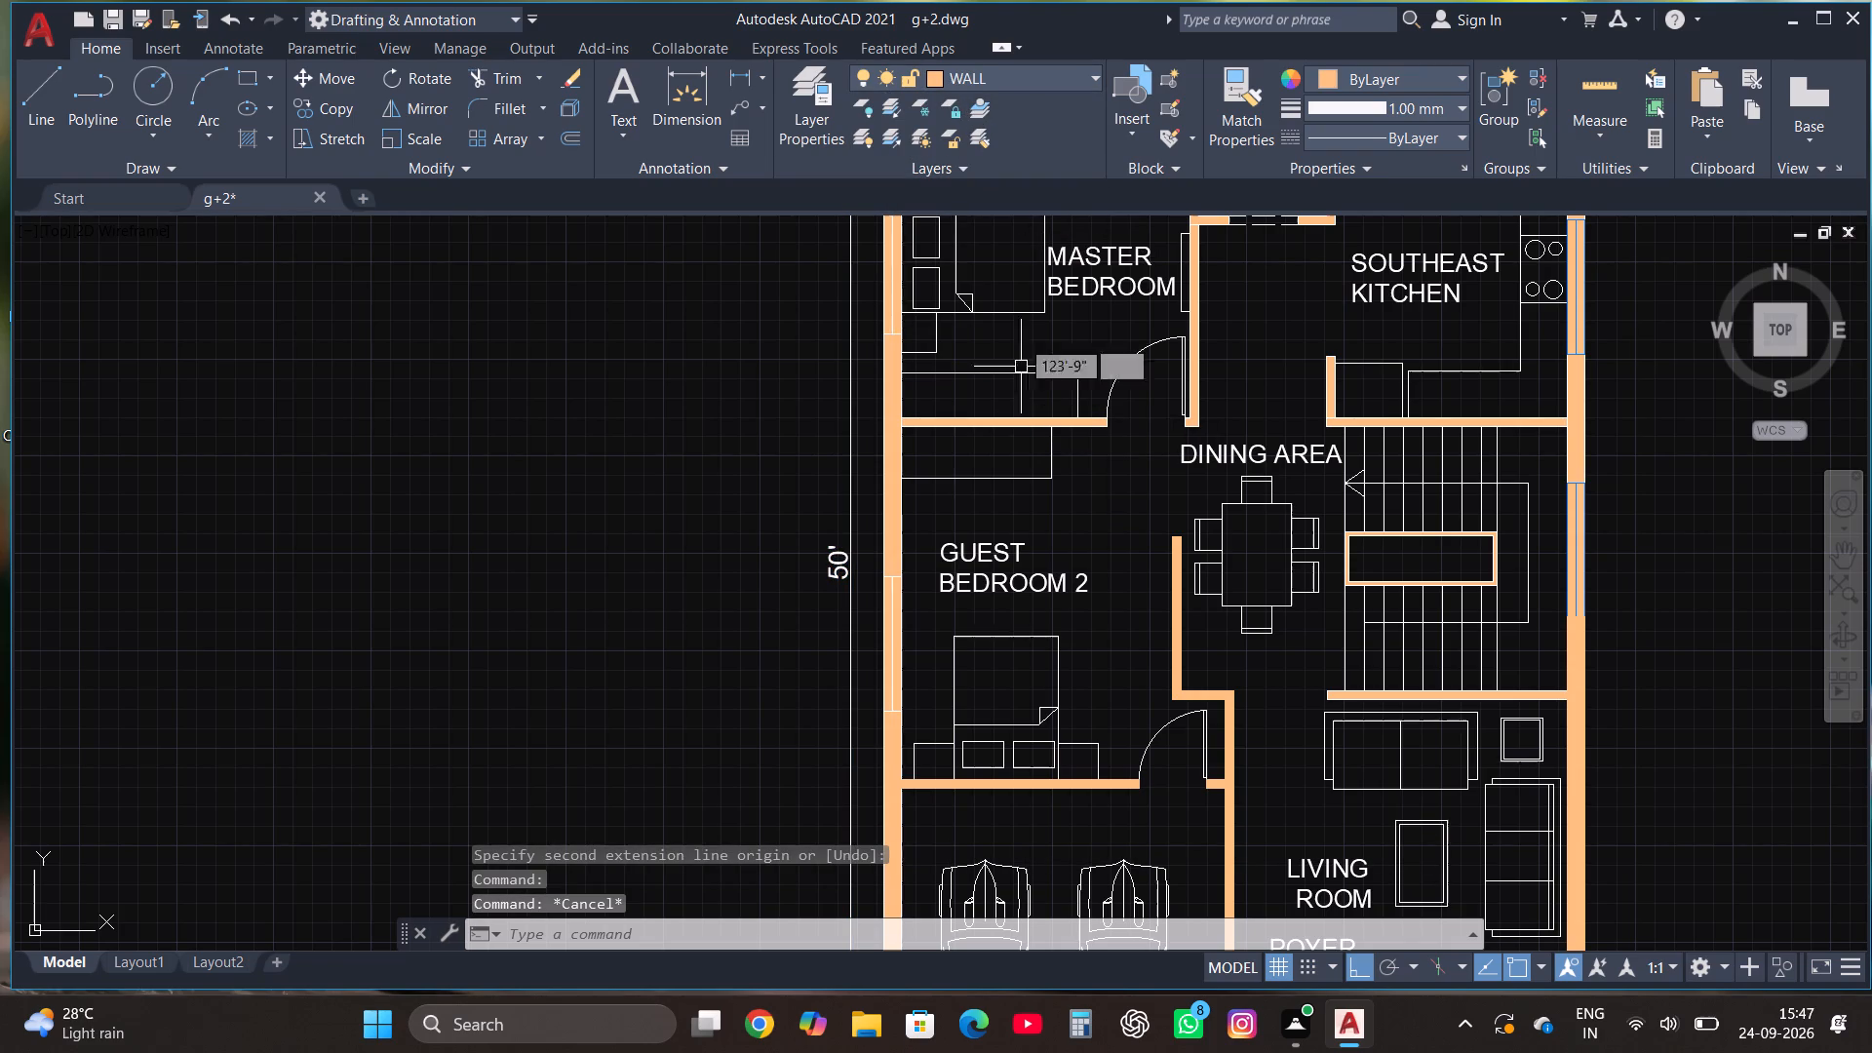
Make Defpoints the current layer with nothing selected.
left_click(1033, 89)
left_click(1008, 124)
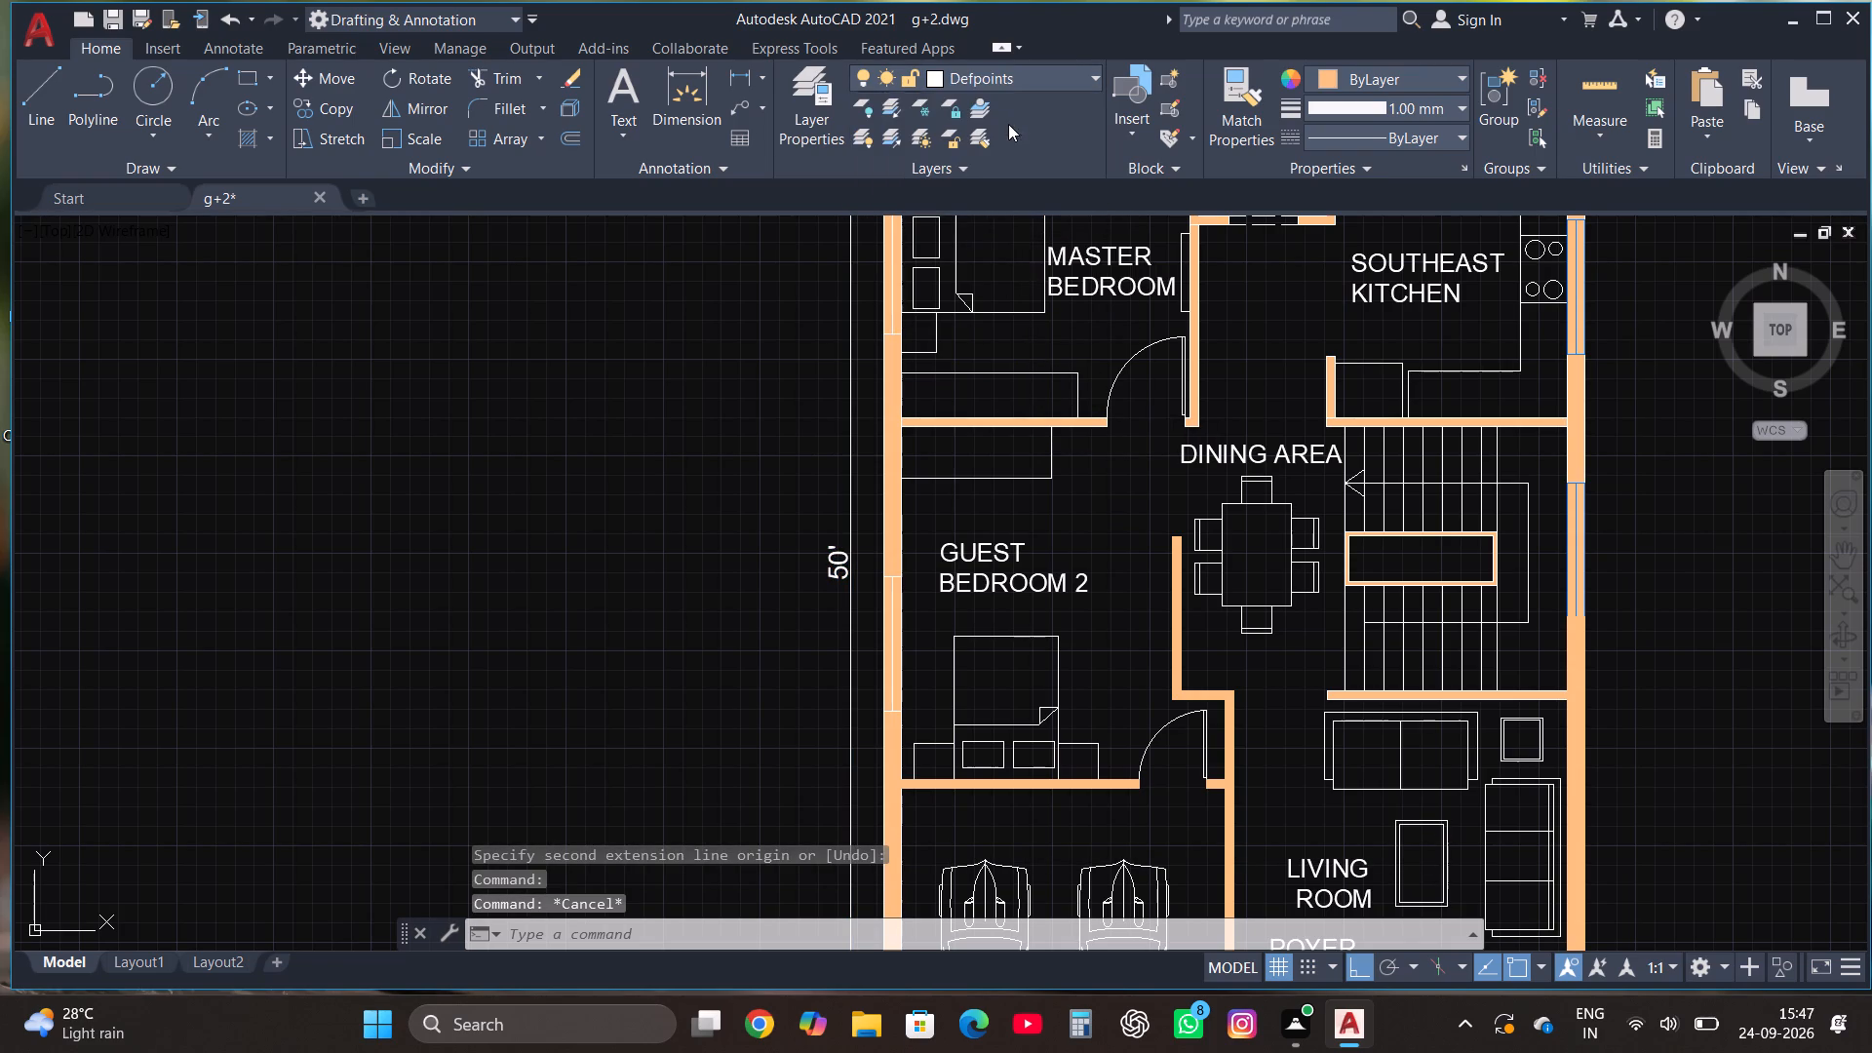
key("Escape")
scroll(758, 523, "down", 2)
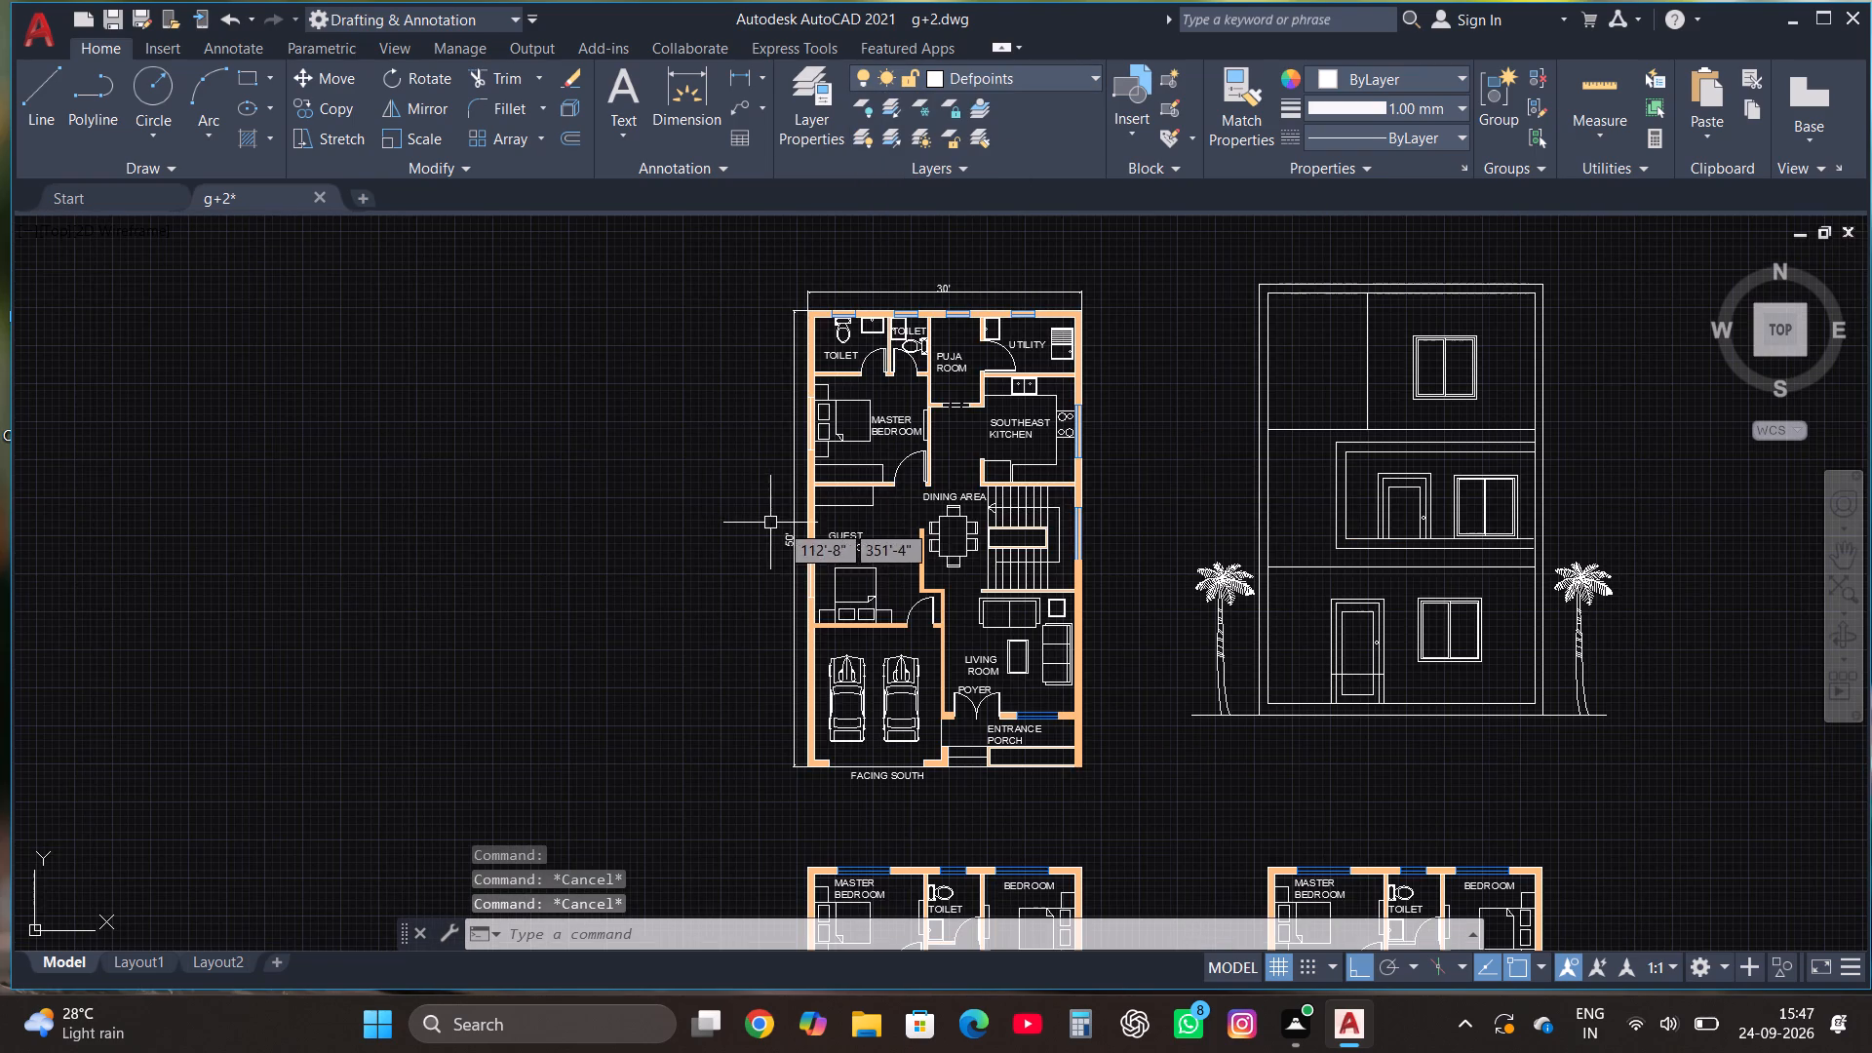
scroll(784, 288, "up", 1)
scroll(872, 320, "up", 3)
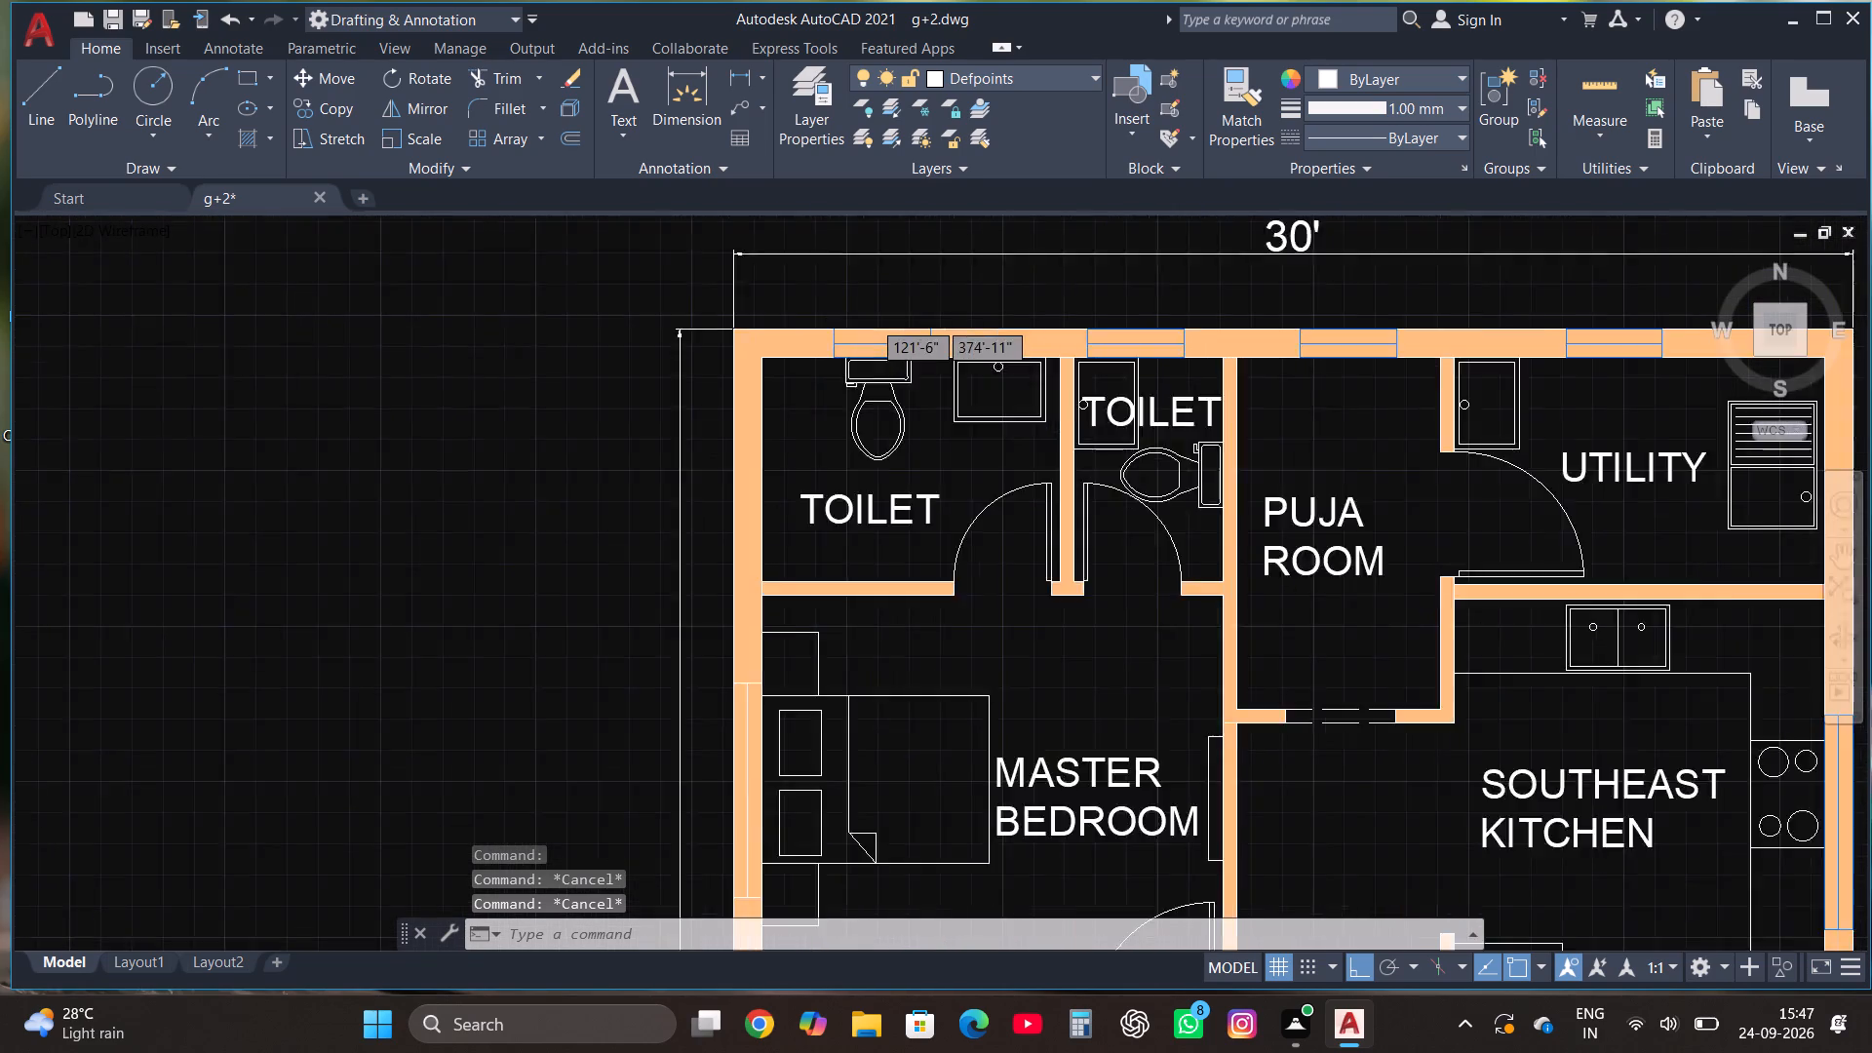
Dimension the inner width of the northwest toilet on the ground-floor plan, placing the dimension line outside the north wall.
left_click(688, 105)
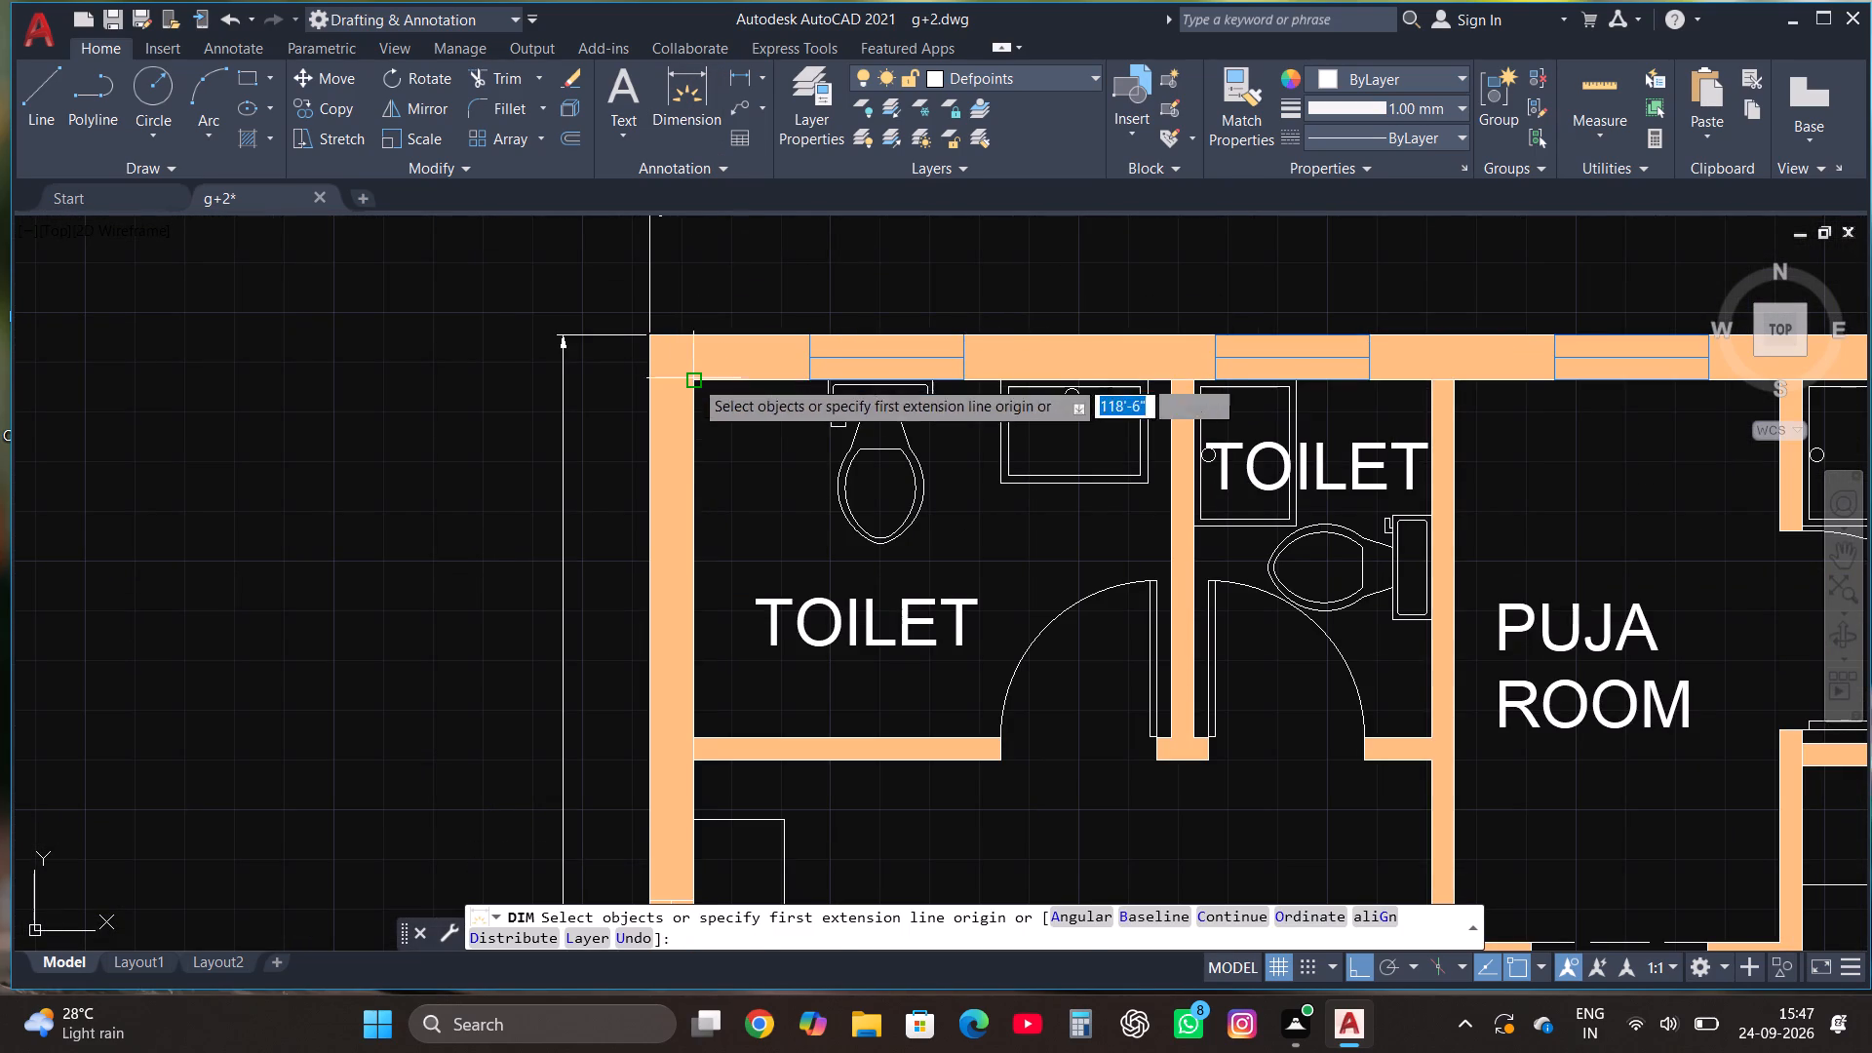
left_click(696, 378)
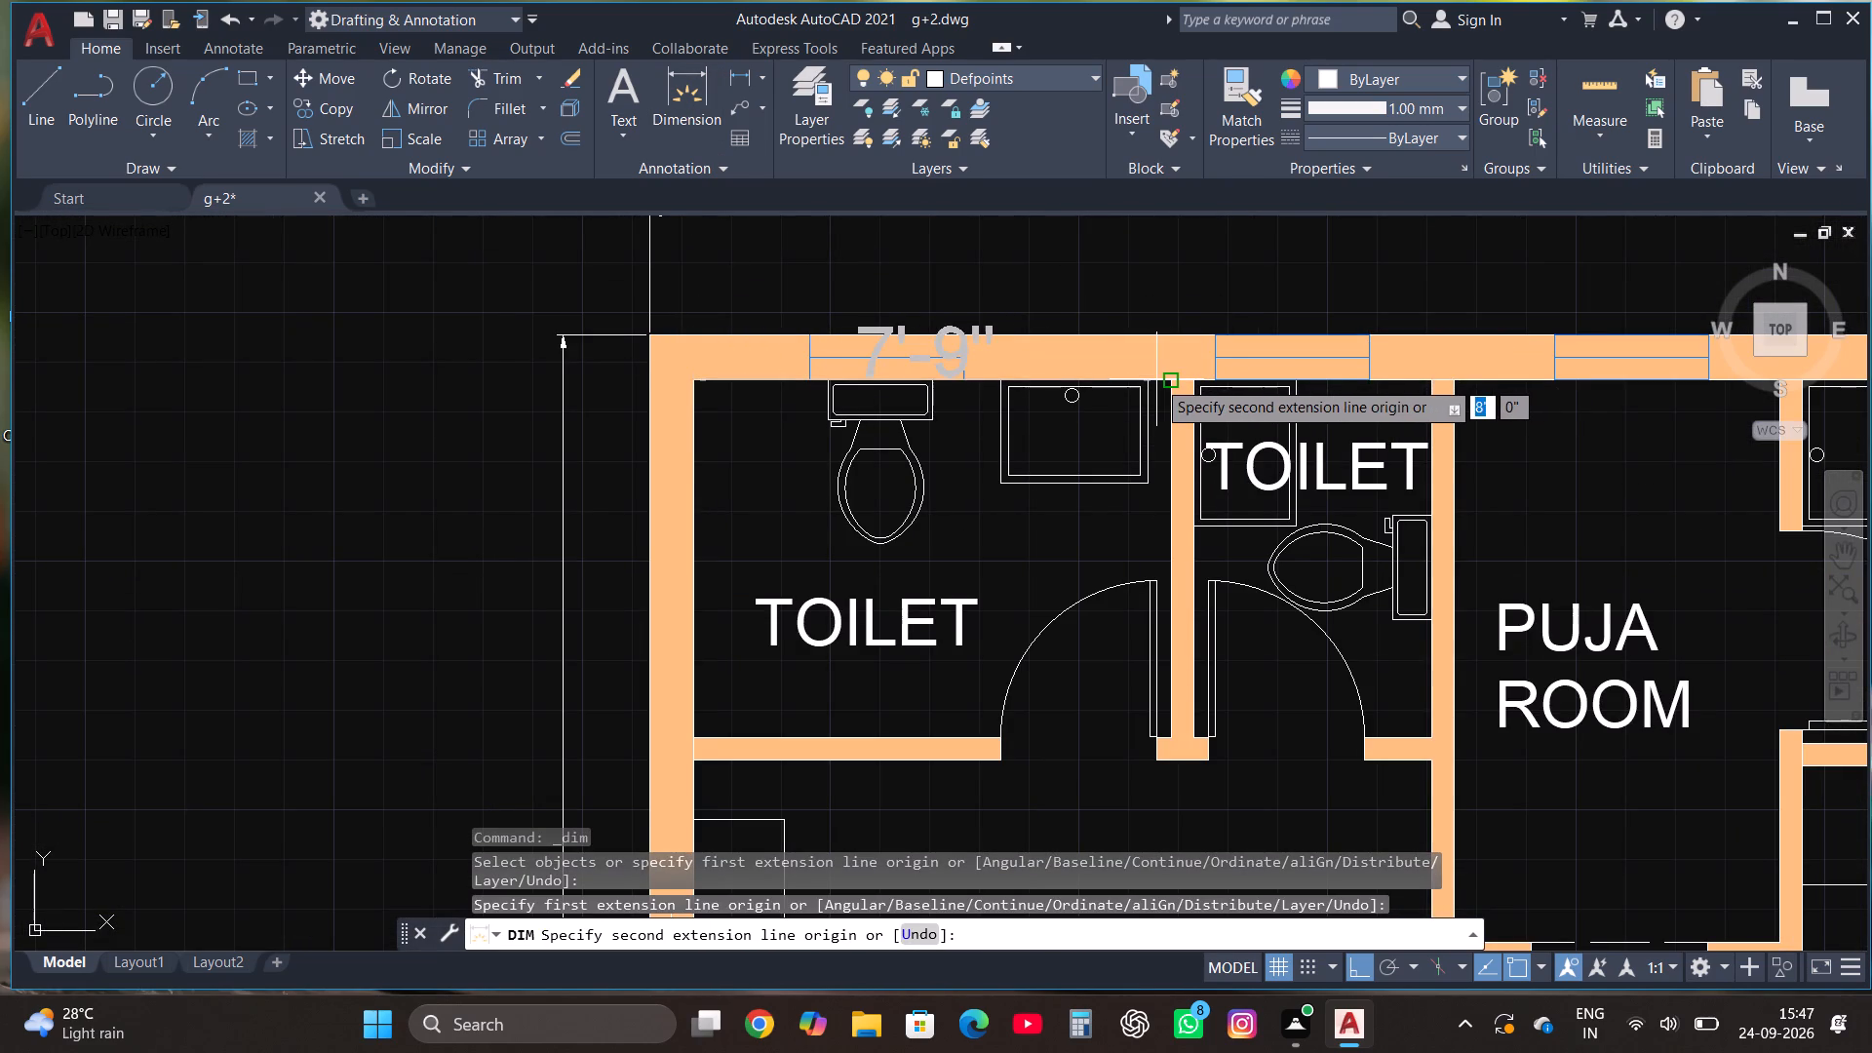
left_click(1165, 379)
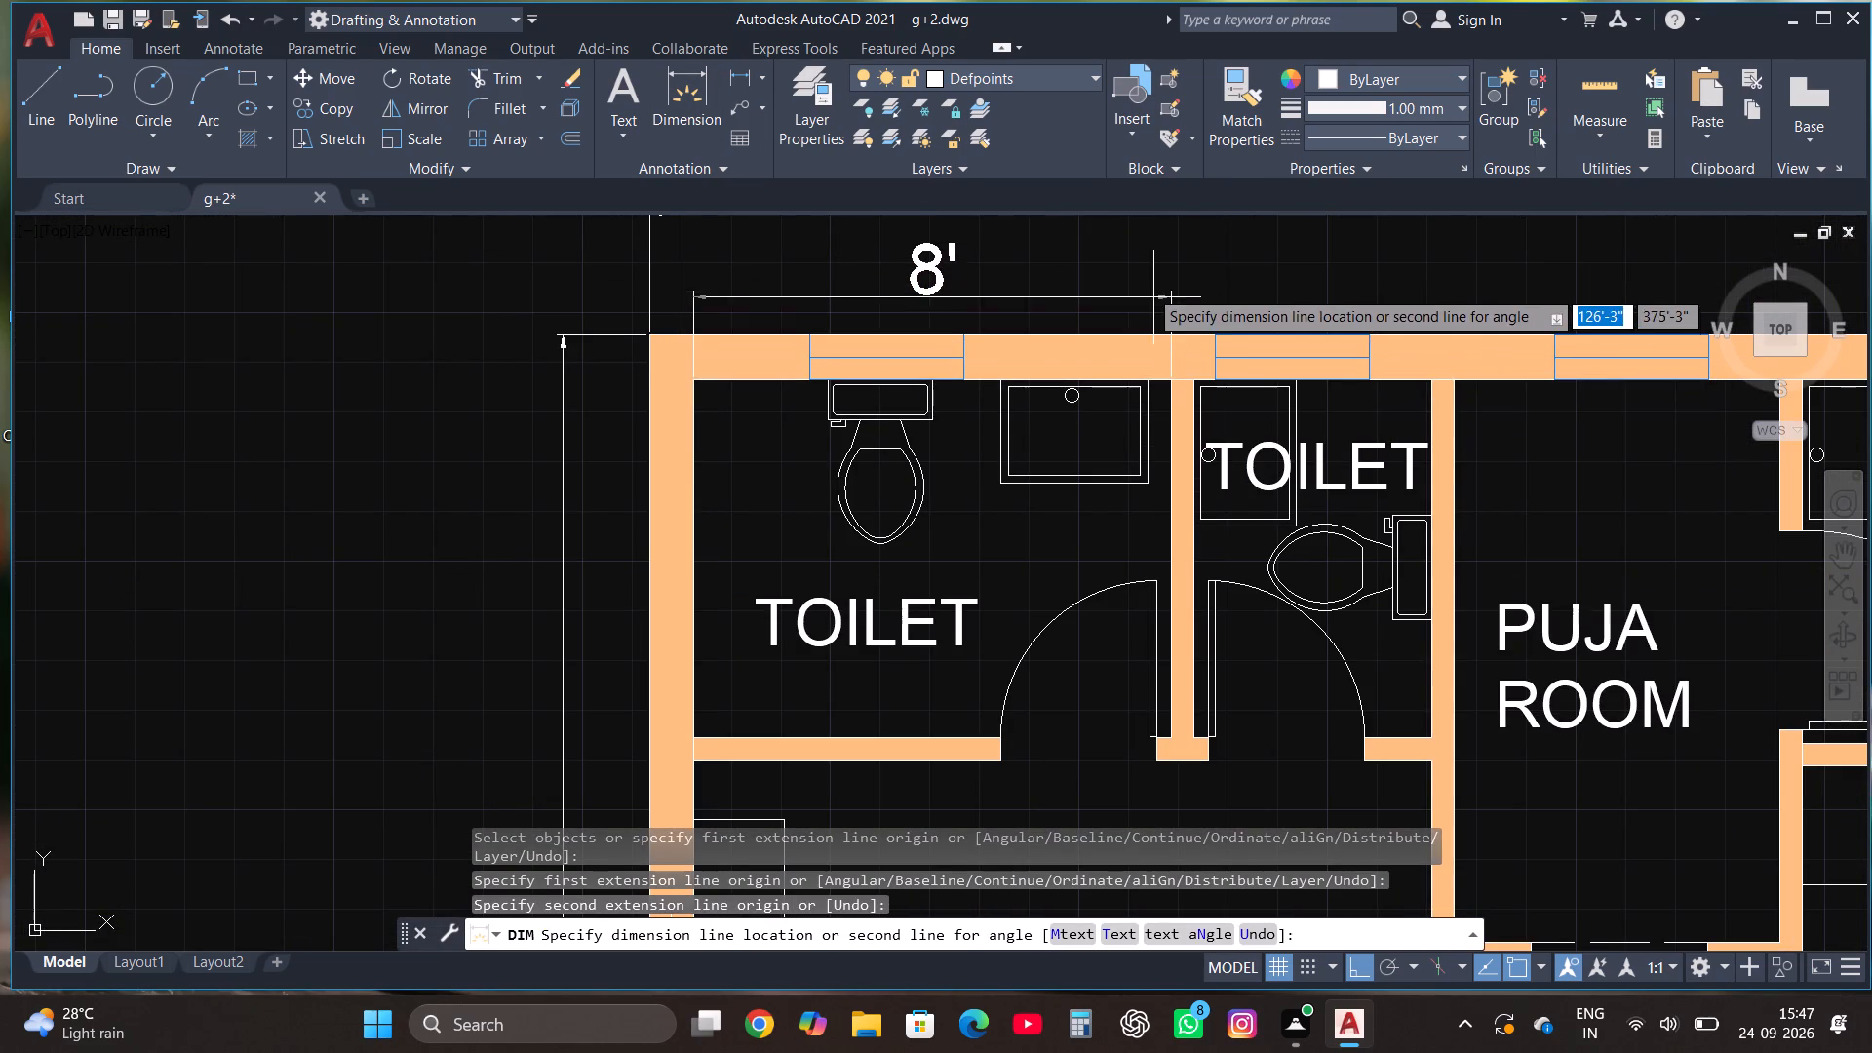
left_click(1147, 286)
Dimension the inner width of the smaller toilet beside the puja room, aligning its dimension line with the first toilet's dimension.
left_click(689, 86)
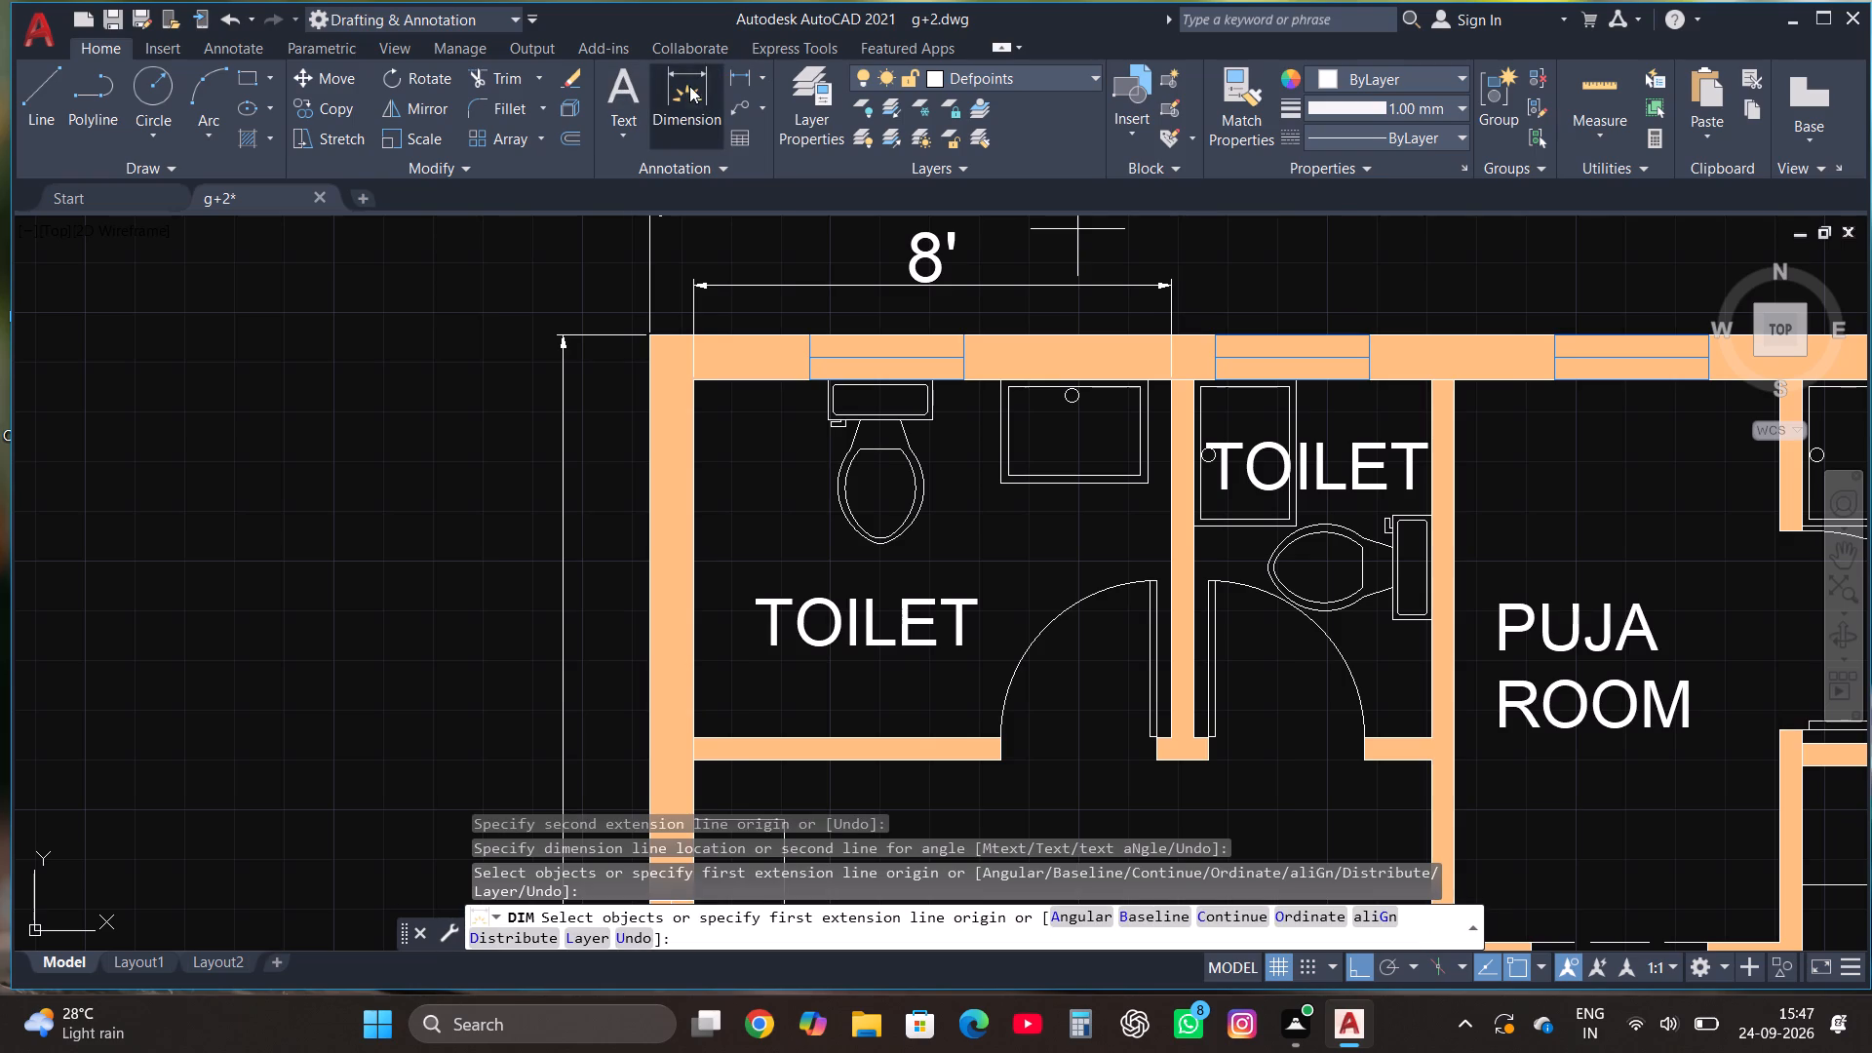
scroll(629, 377, "down", 1)
scroll(1015, 381, "up", 1)
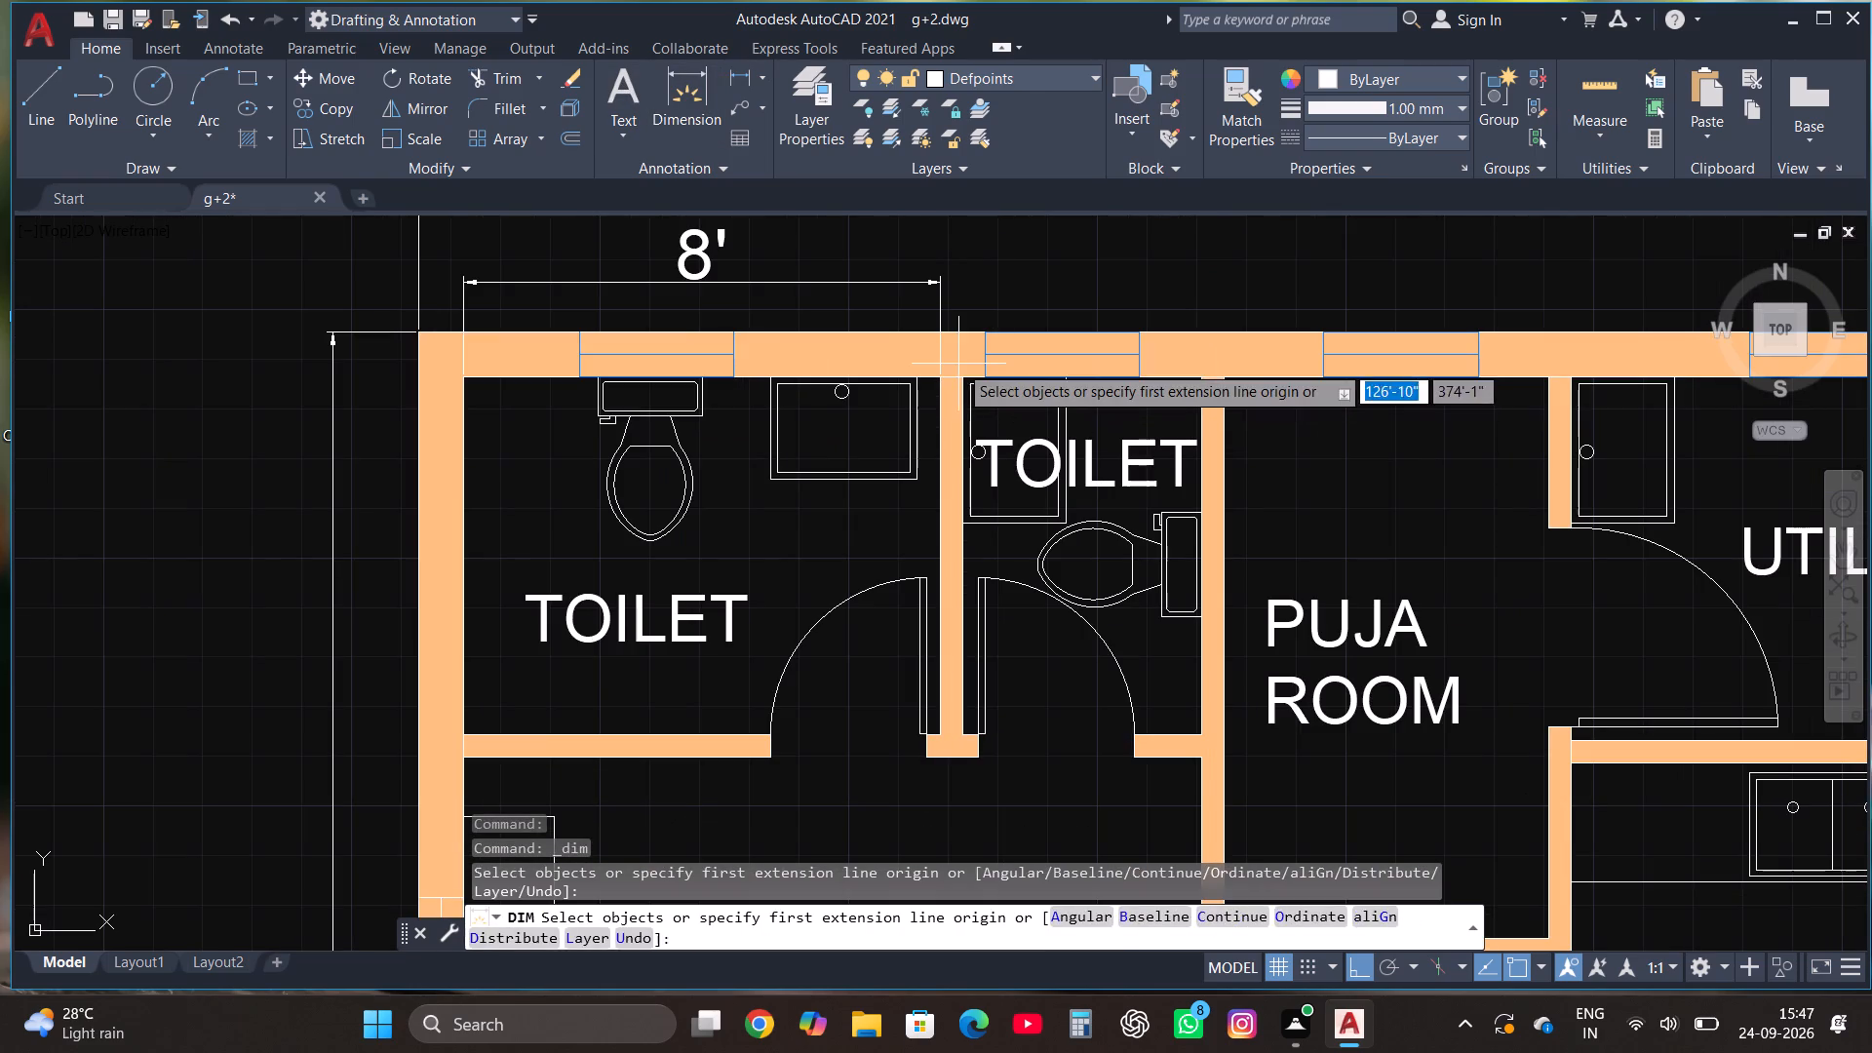
left_click(964, 378)
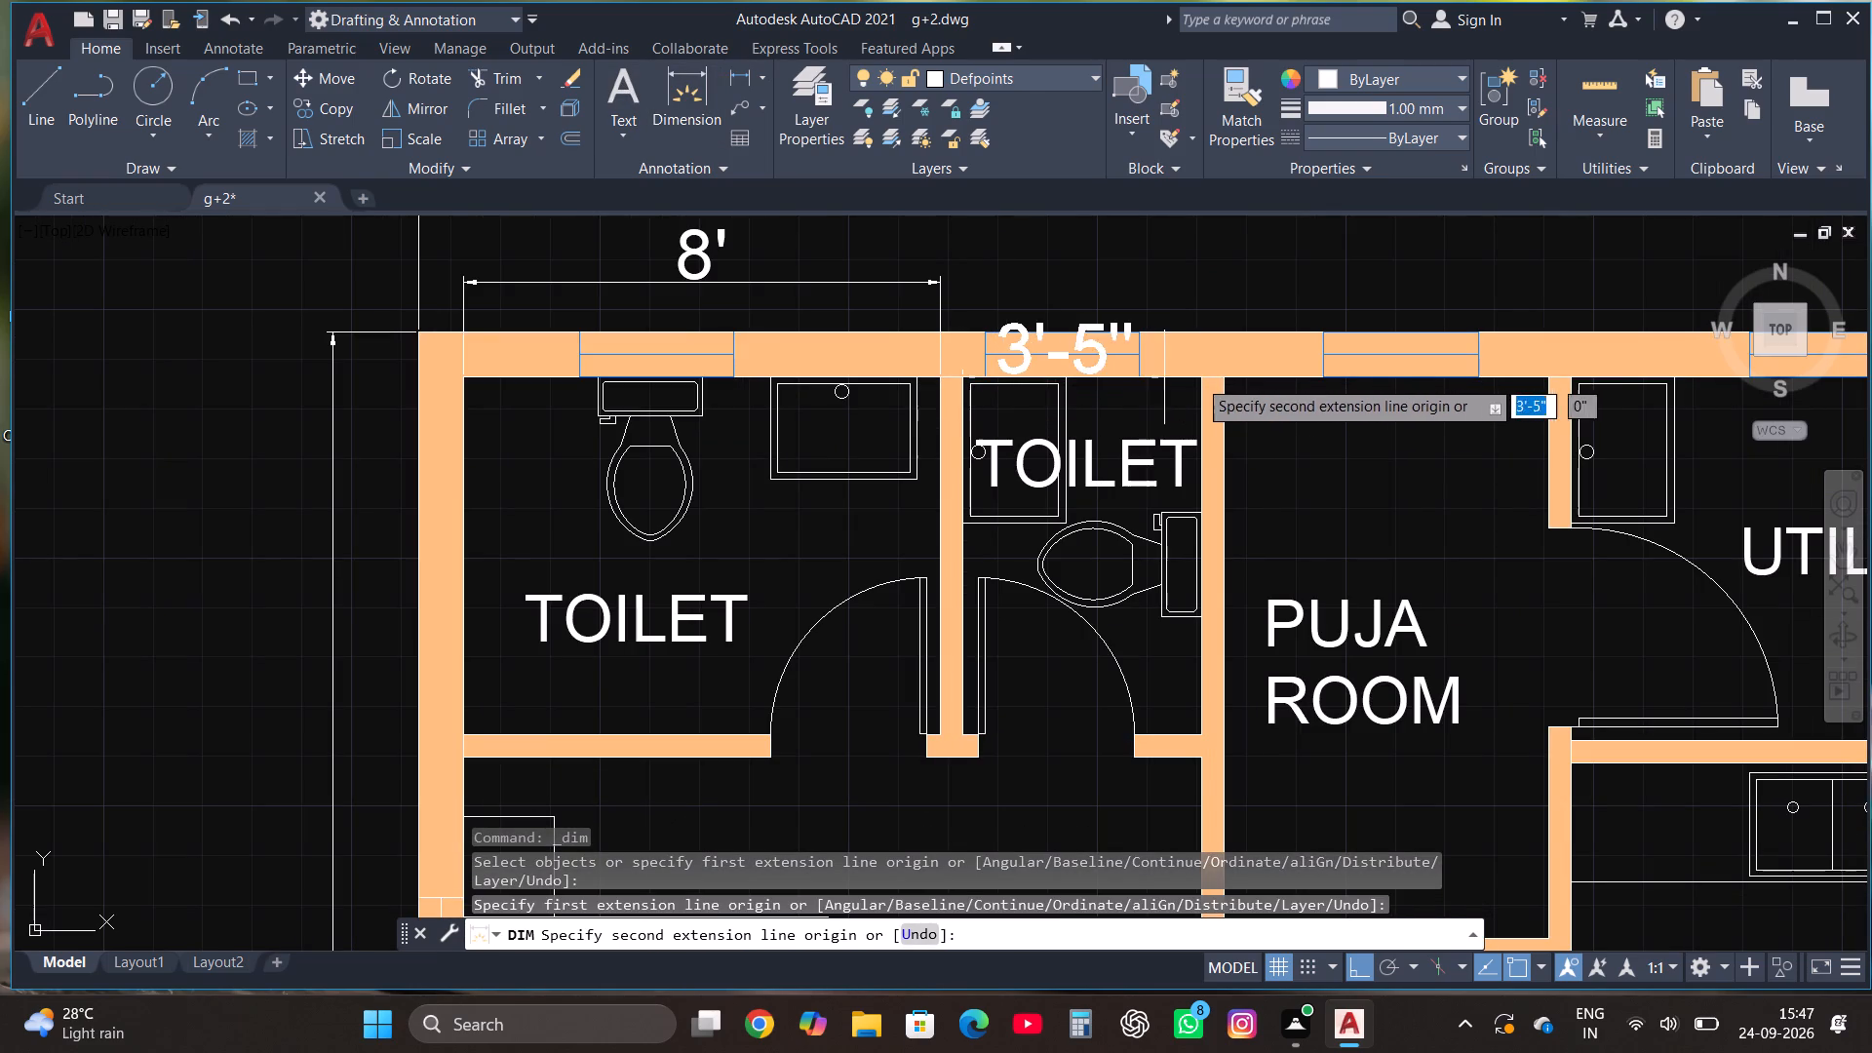
left_click(1202, 378)
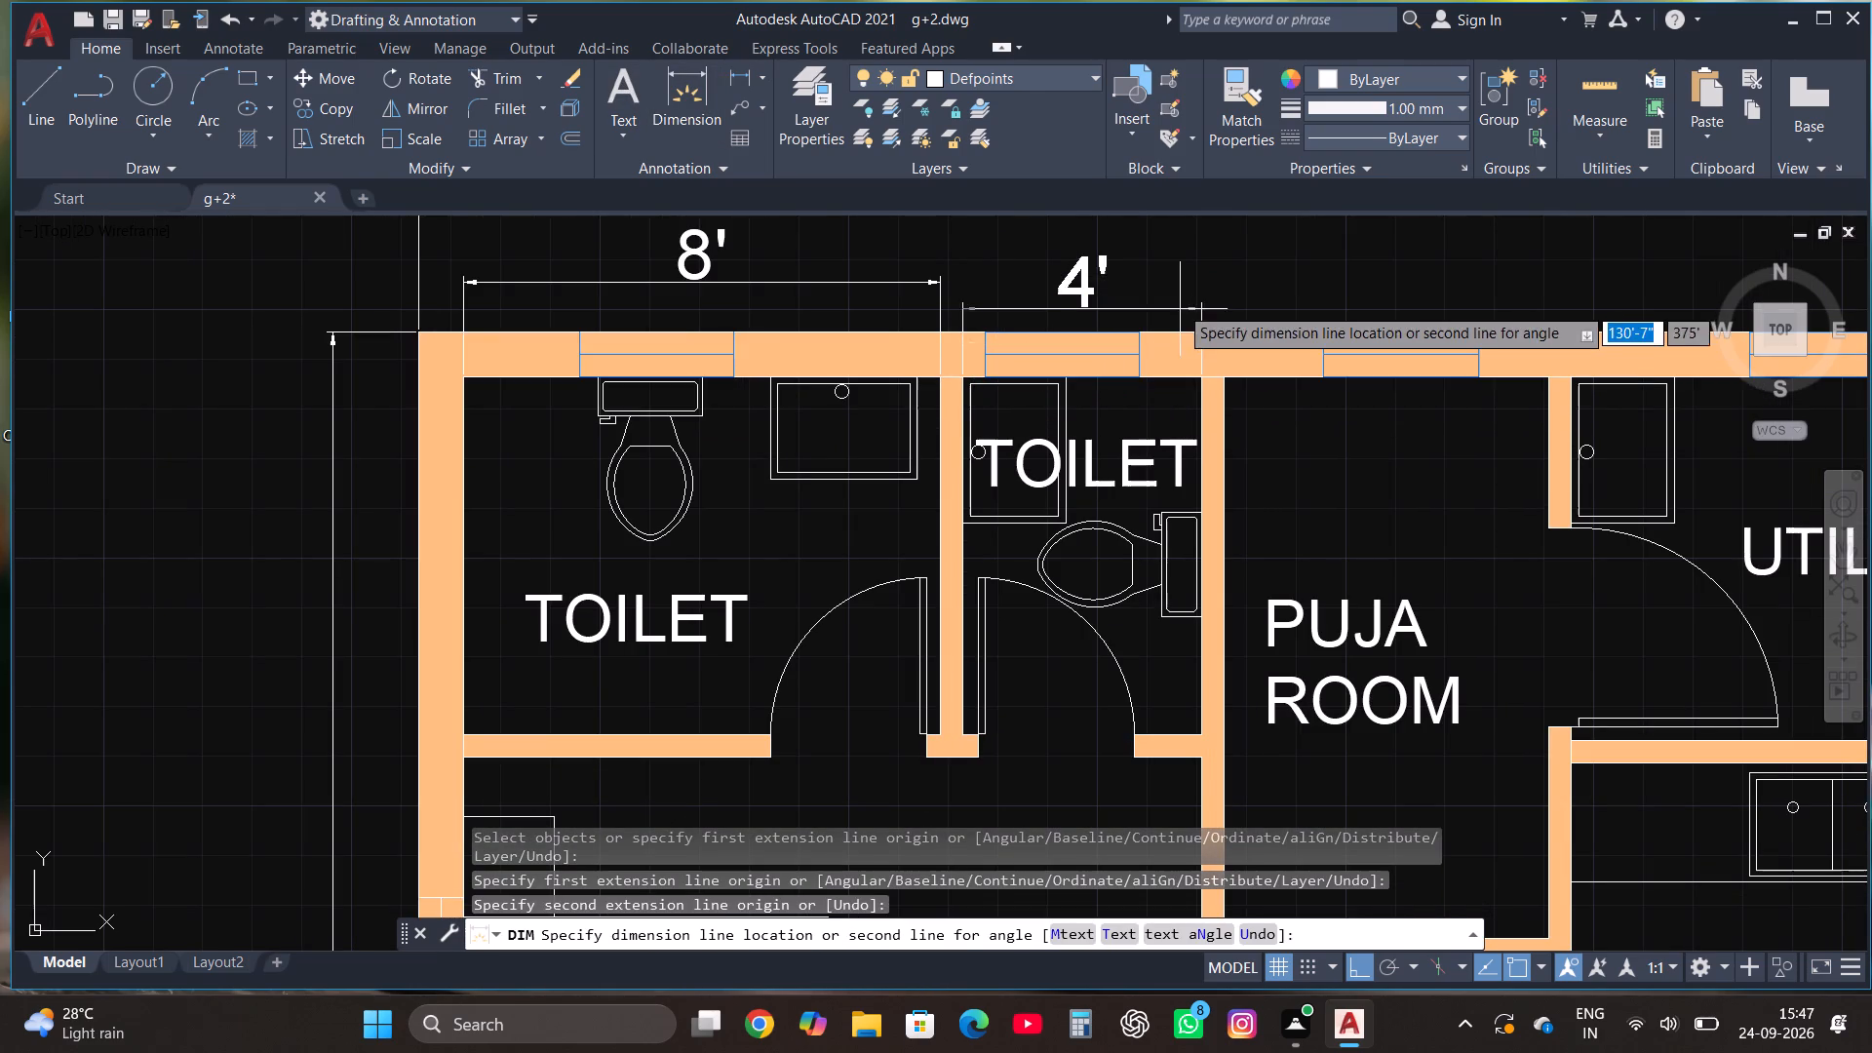
left_click(1167, 285)
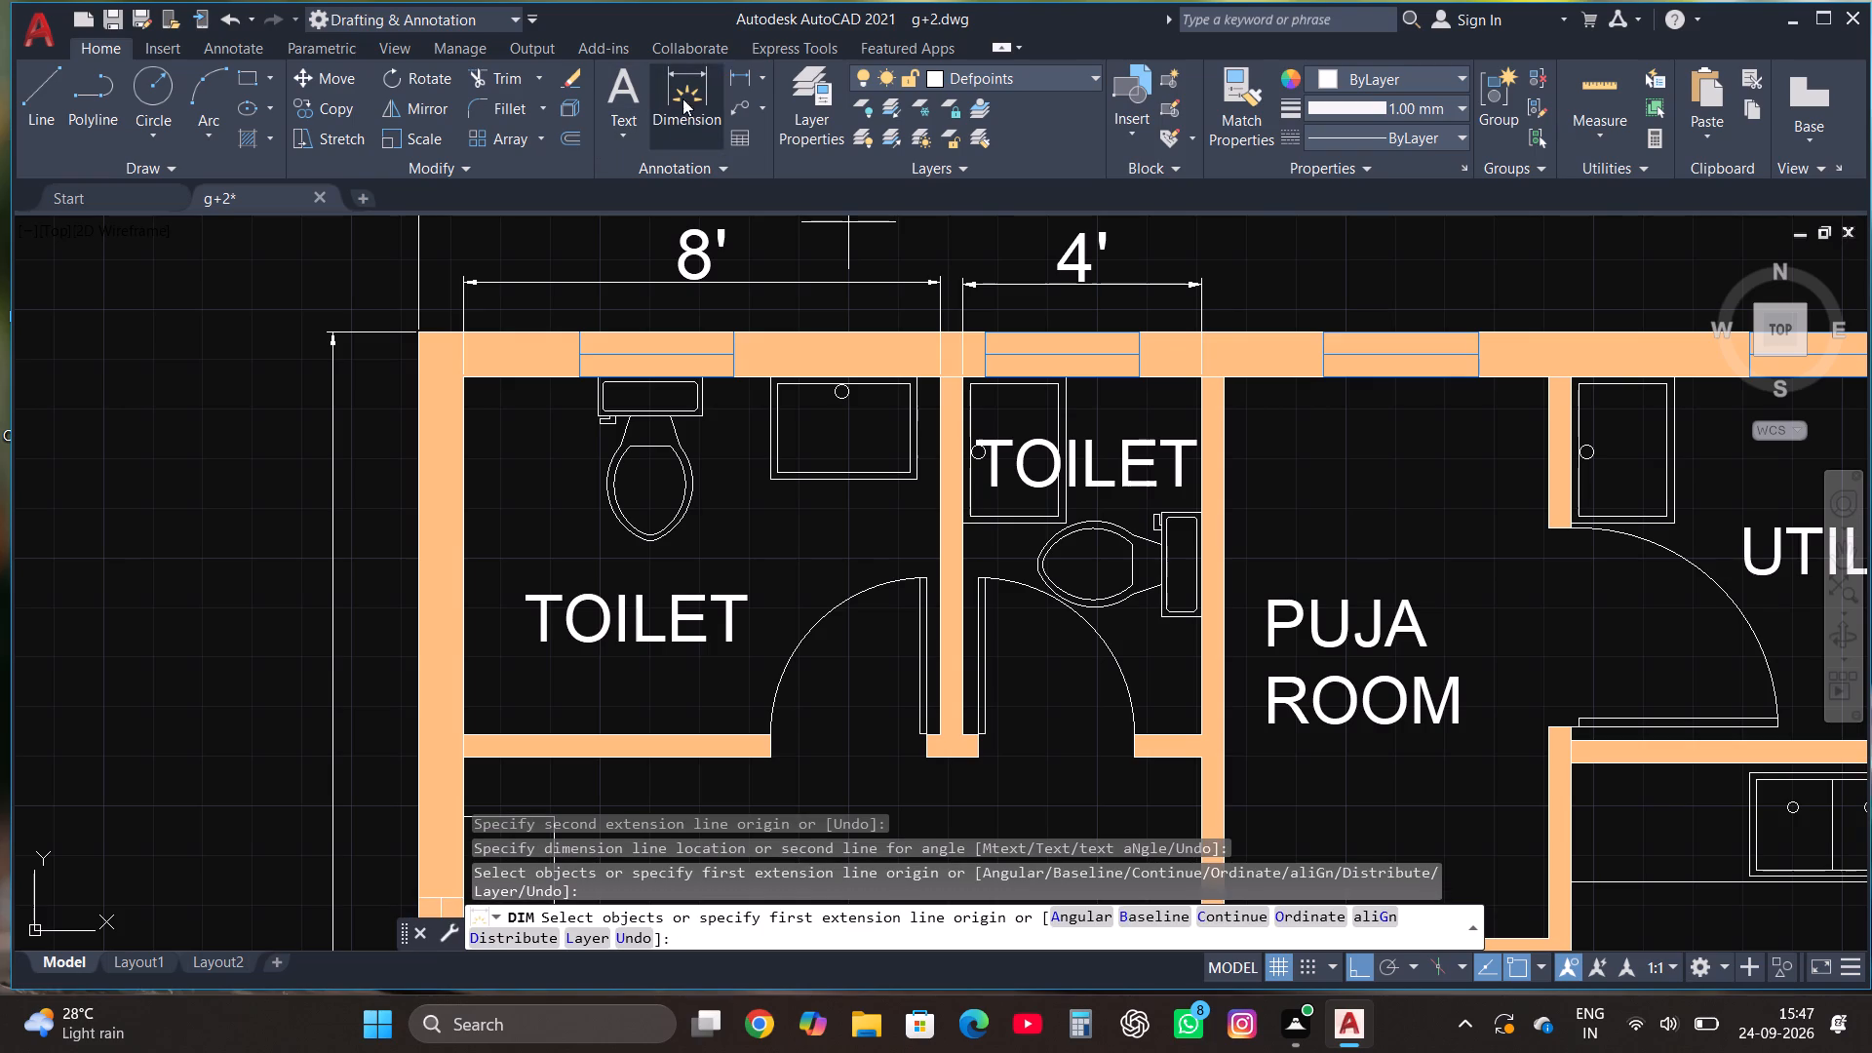
Dimension the puja room's inner width between its side walls, placing the dimension line outside the north wall beside the toilet dimensions.
left_click(686, 74)
scroll(553, 356, "down", 3)
scroll(851, 367, "up", 2)
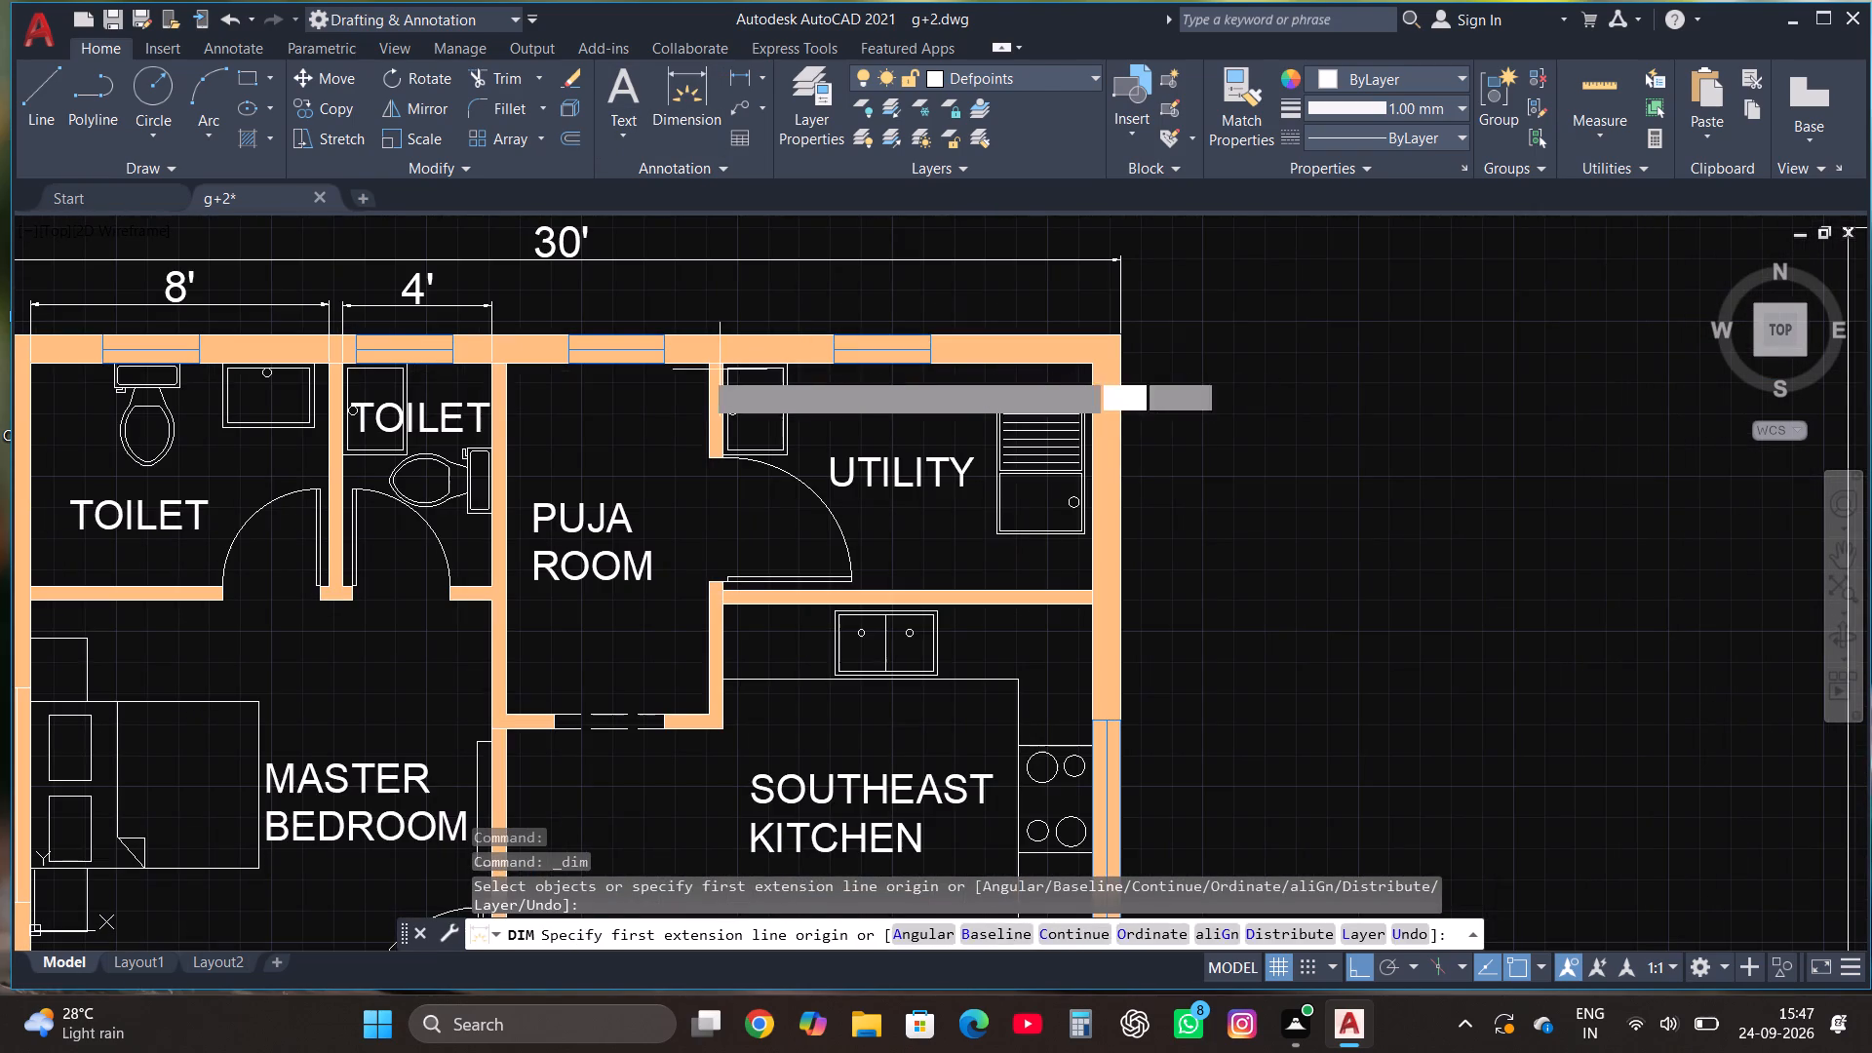
scroll(448, 372, "up", 1)
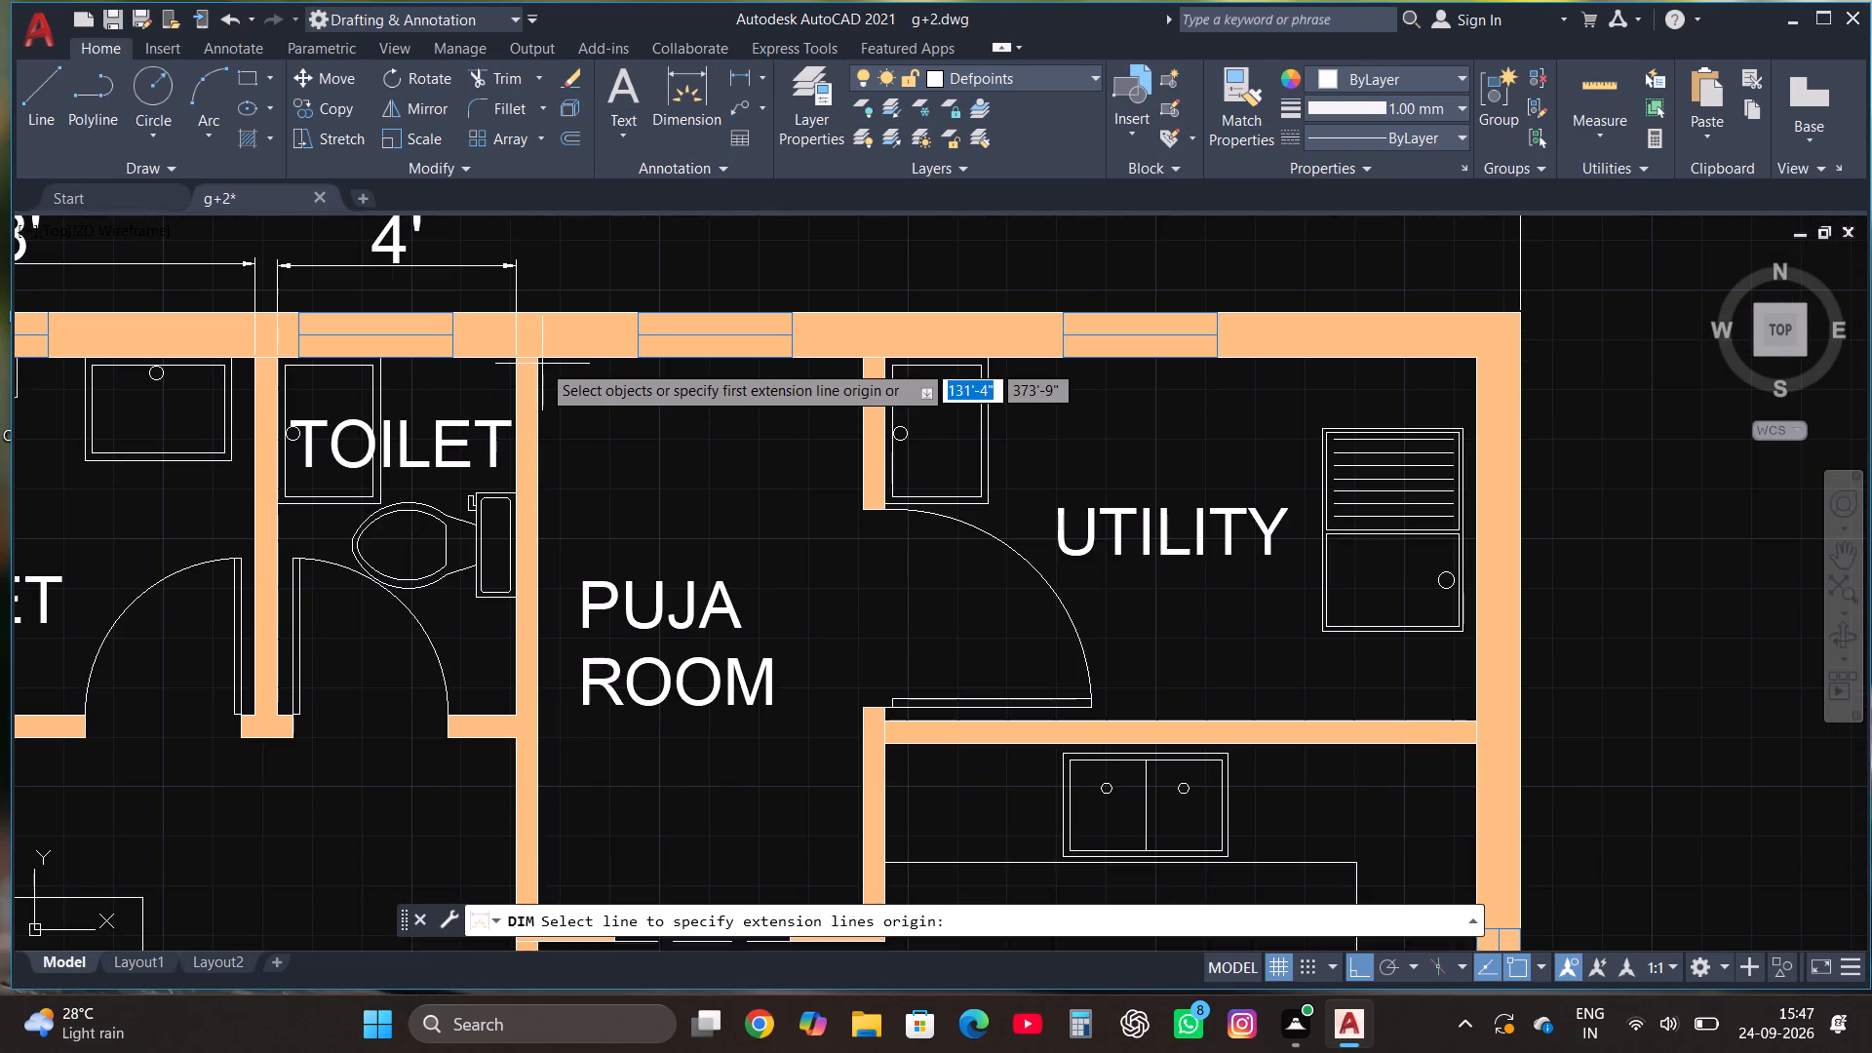
left_click(535, 352)
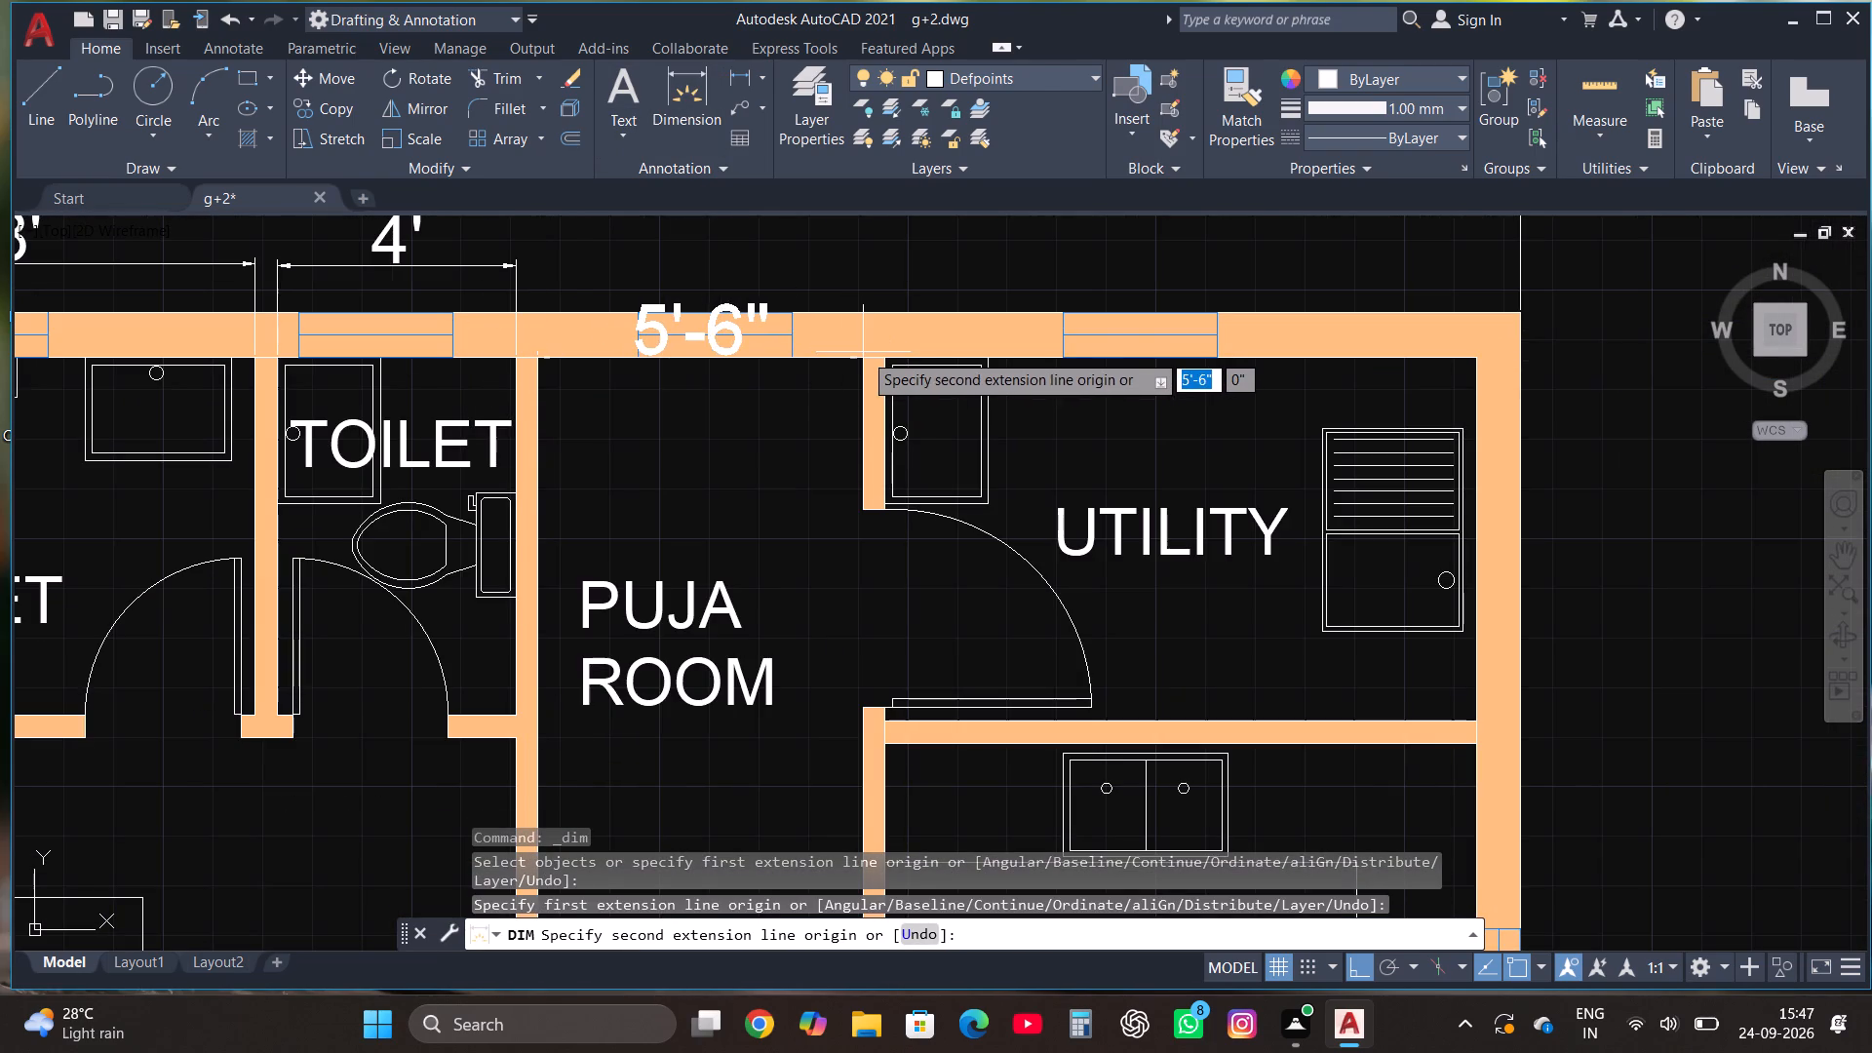
left_click(864, 355)
scroll(866, 355, "down", 1)
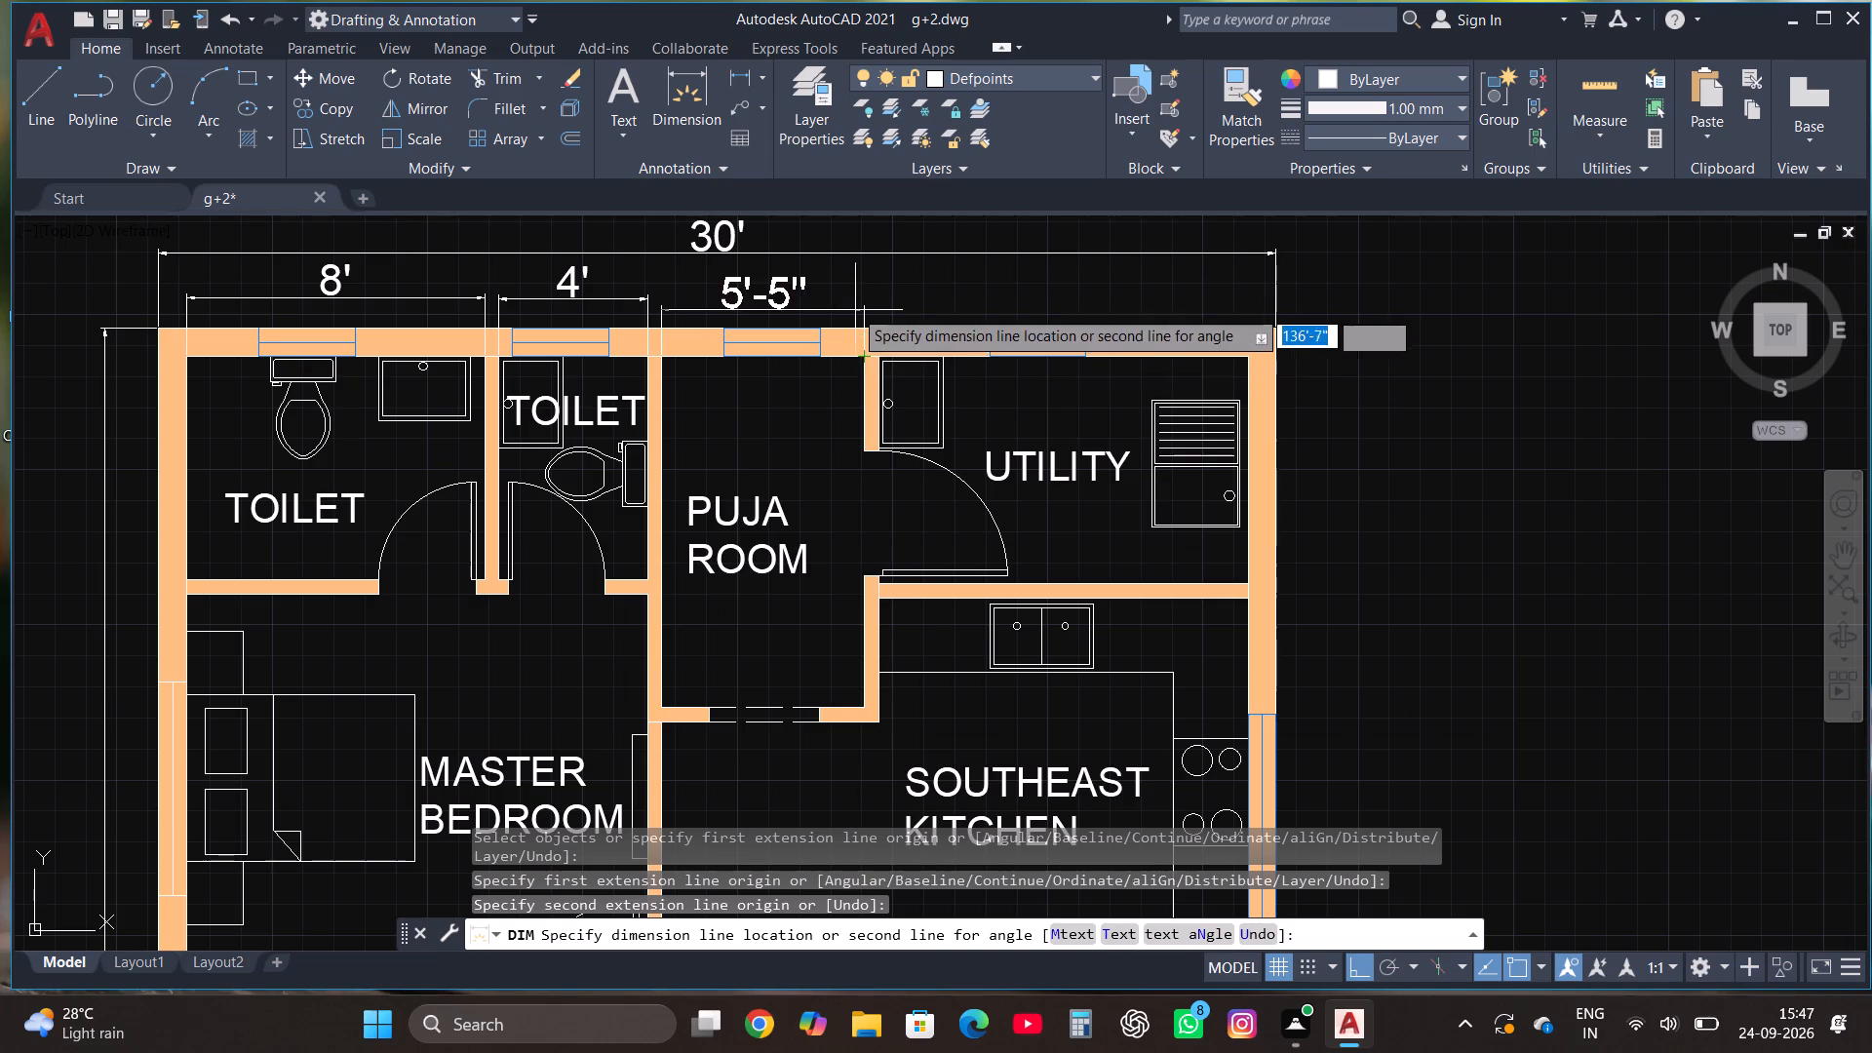
left_click(845, 292)
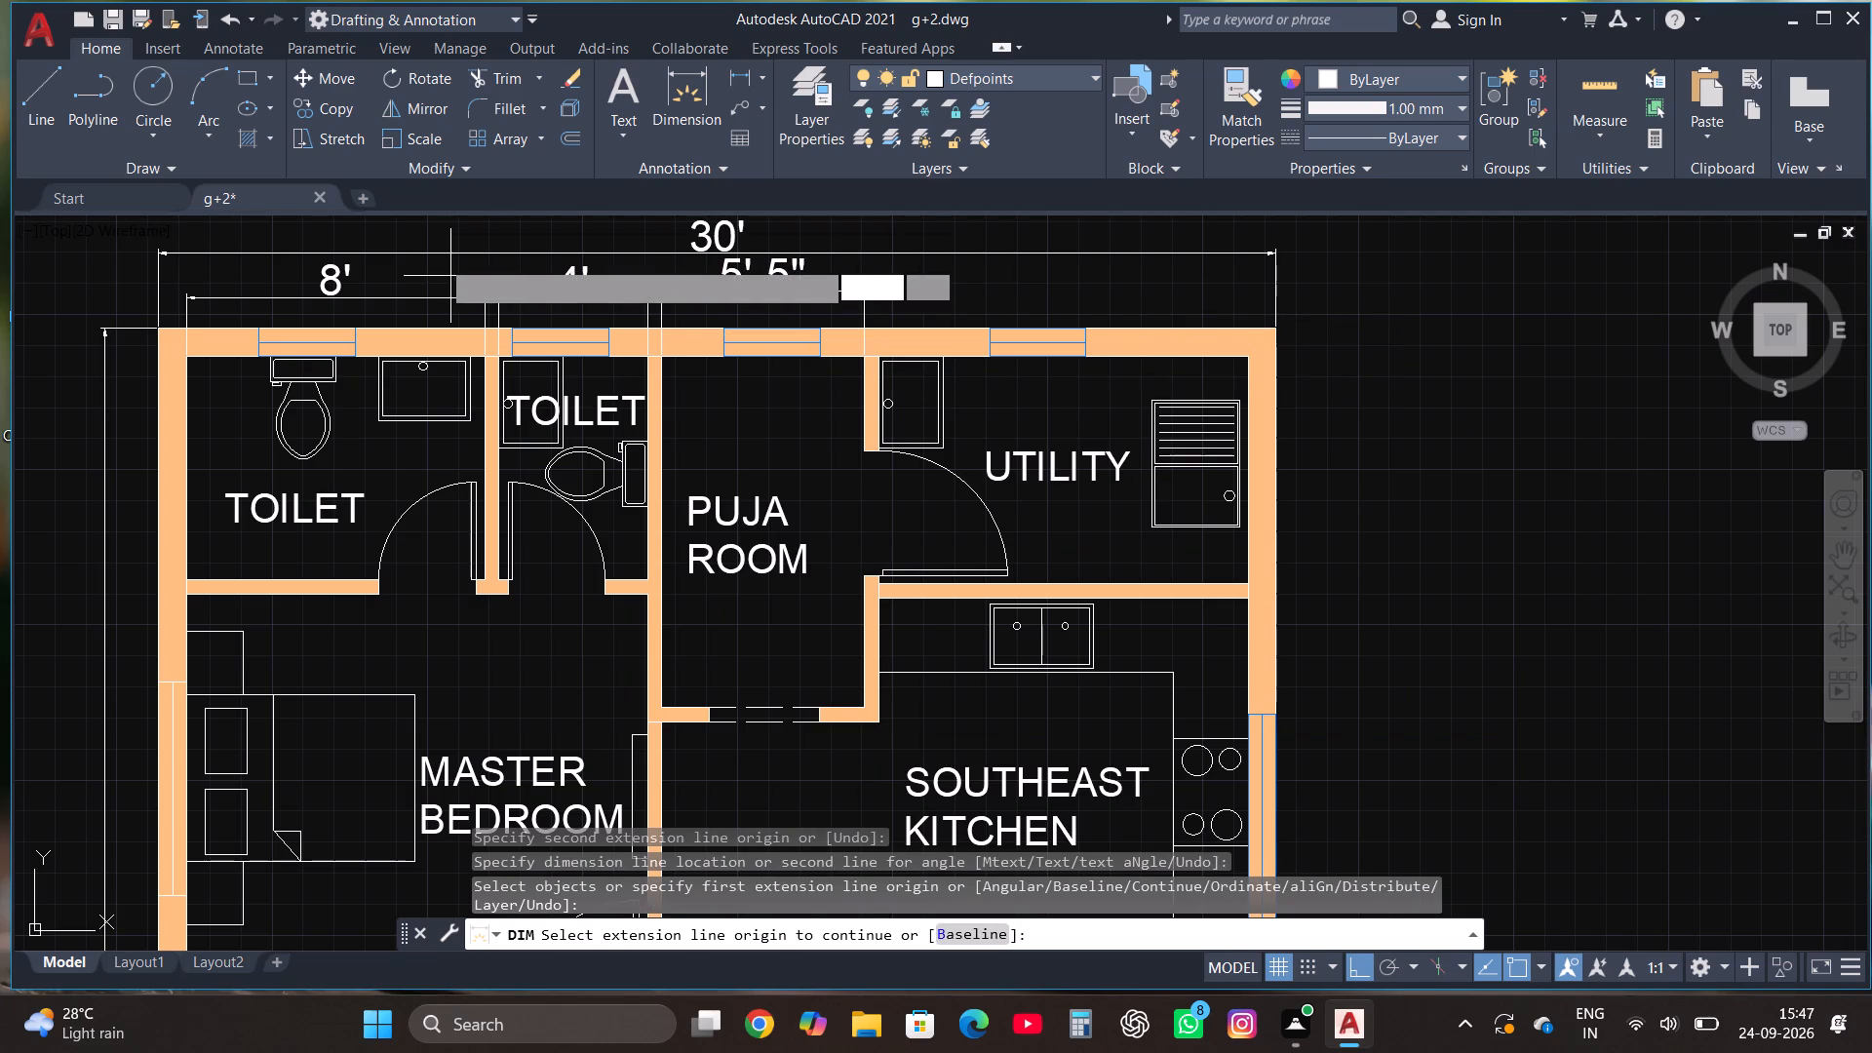
Dimension the utility room's inner width up to the east wall, placing the dimension line outside the north wall.
left_click(682, 92)
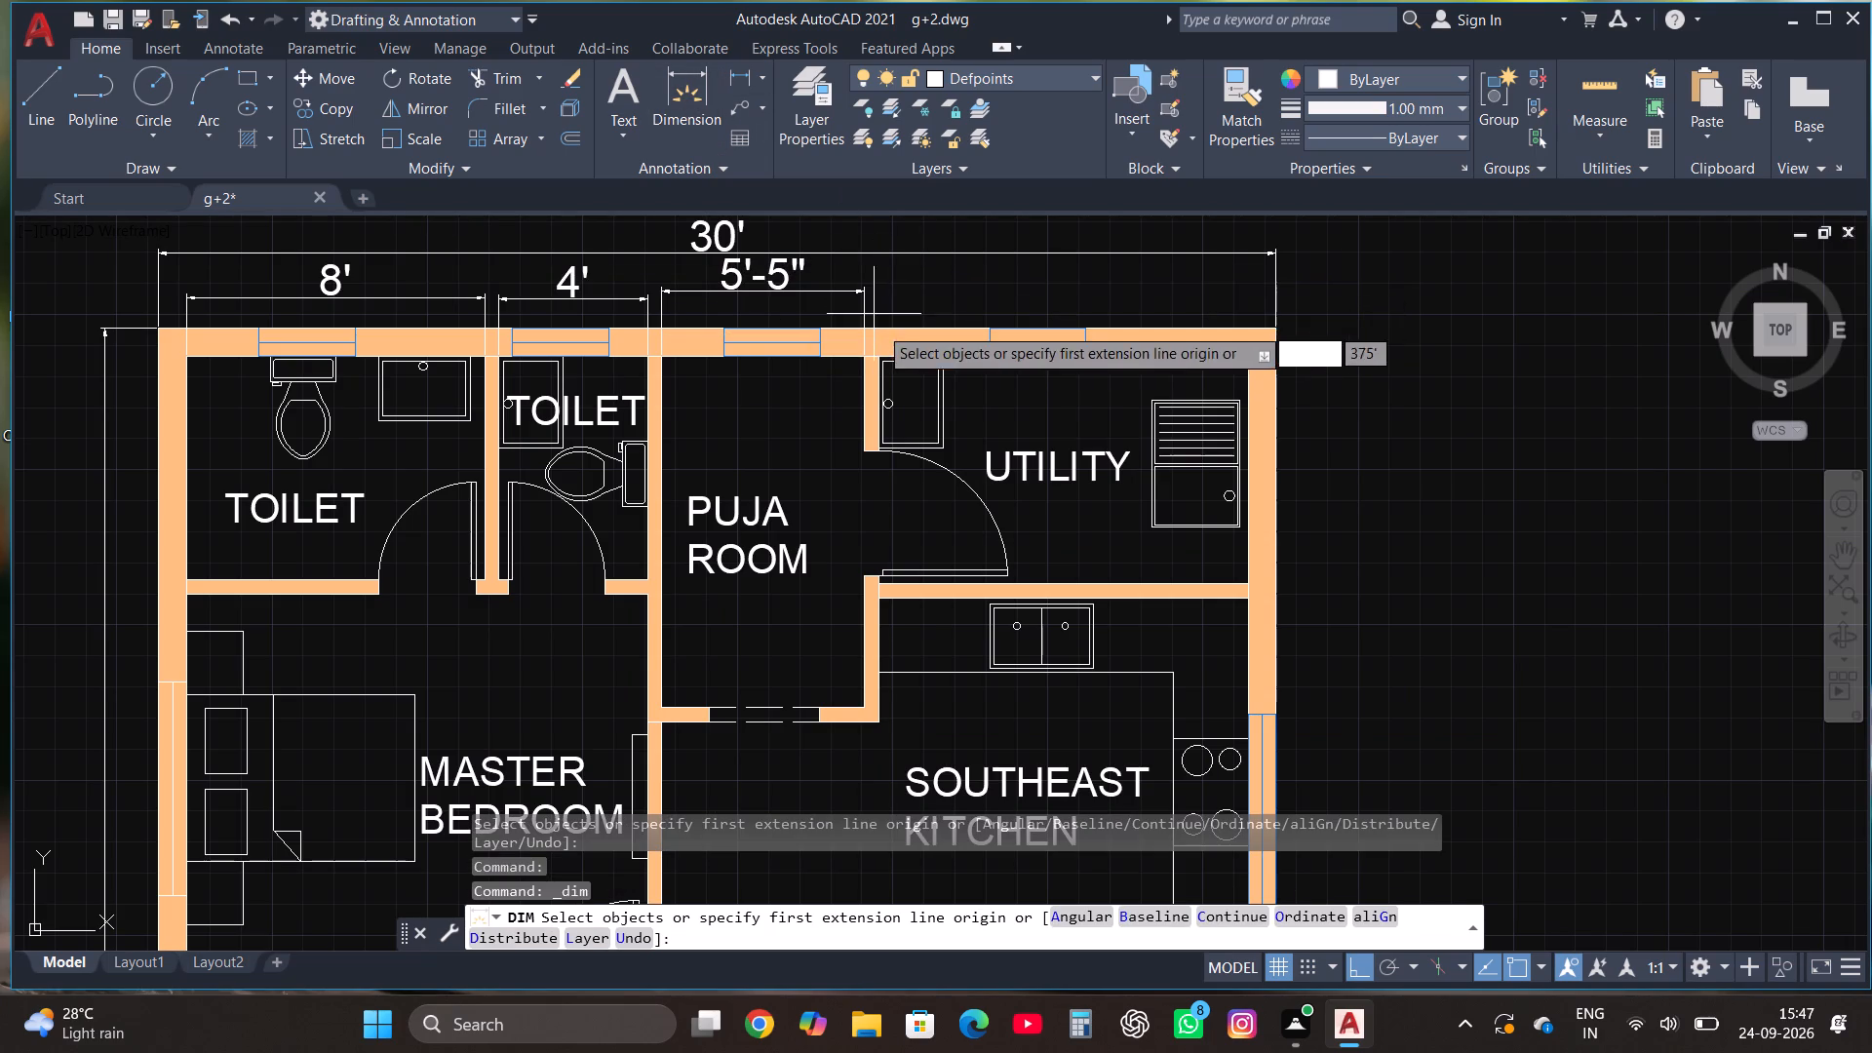
scroll(877, 352, "up", 3)
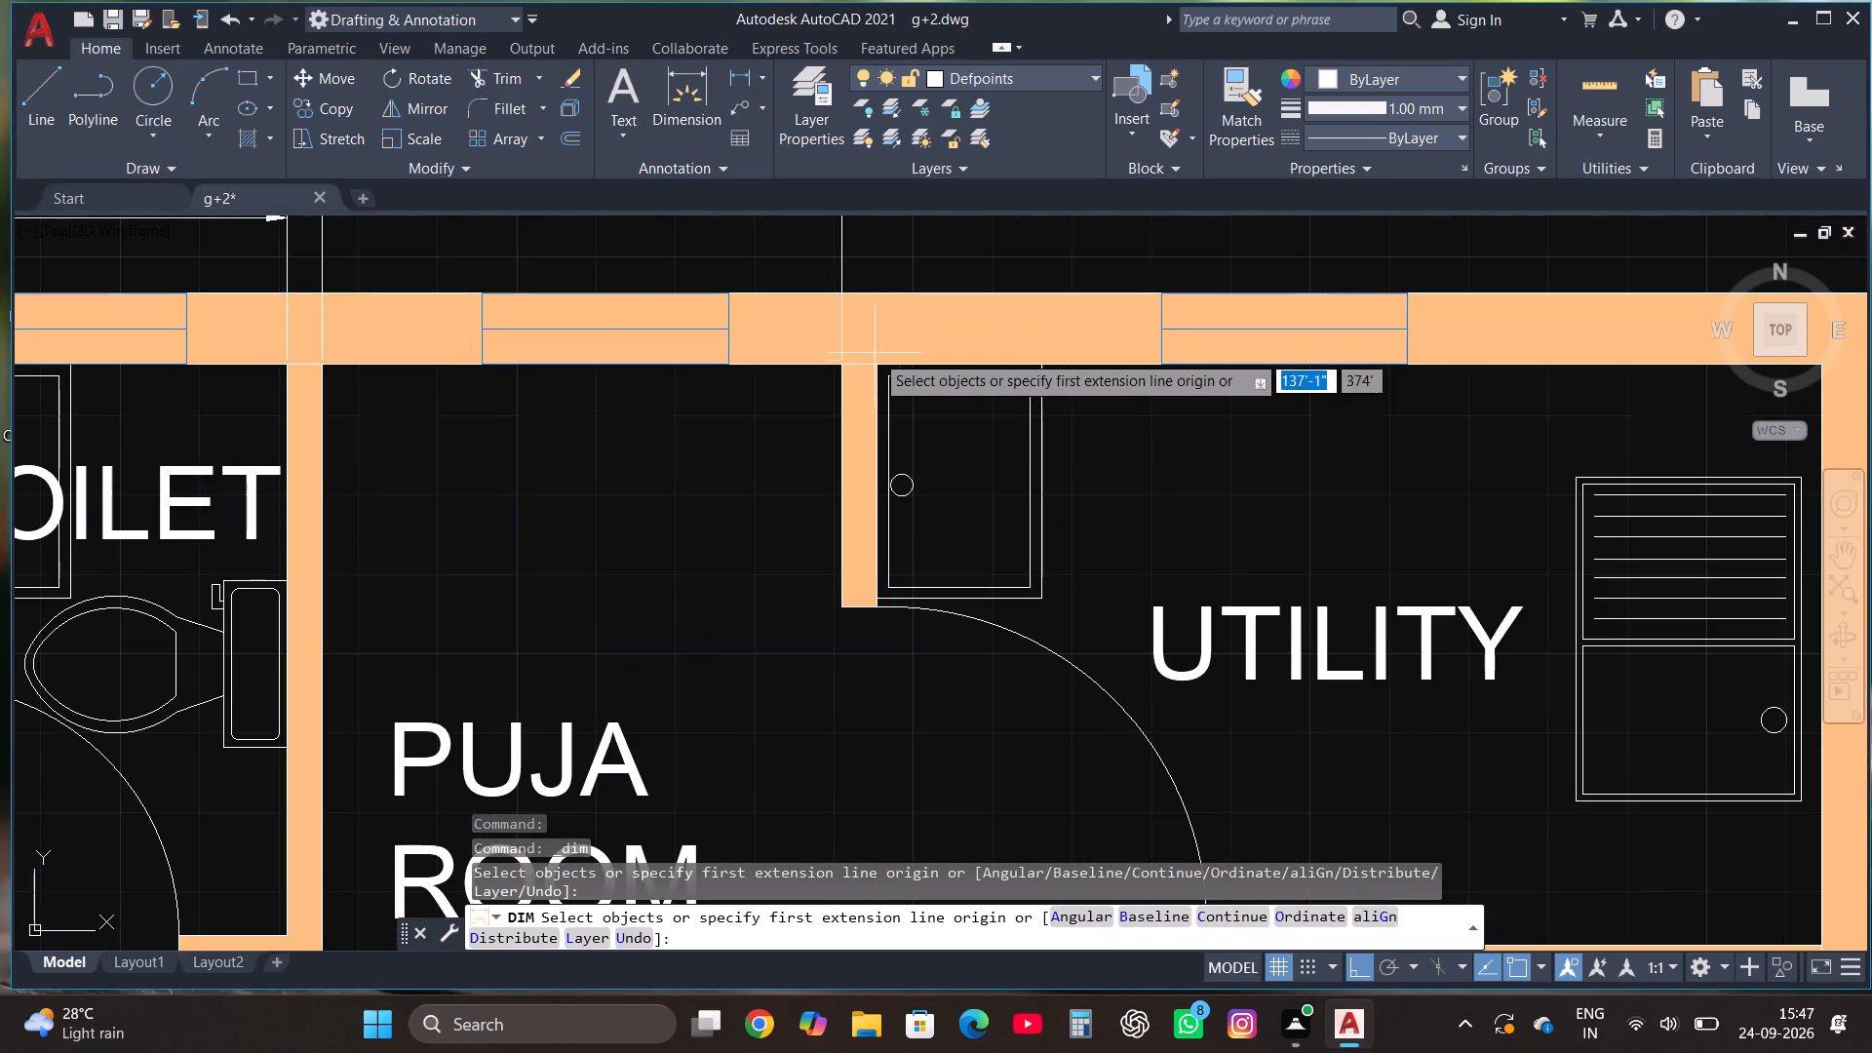
left_click(877, 373)
scroll(877, 372, "down", 3)
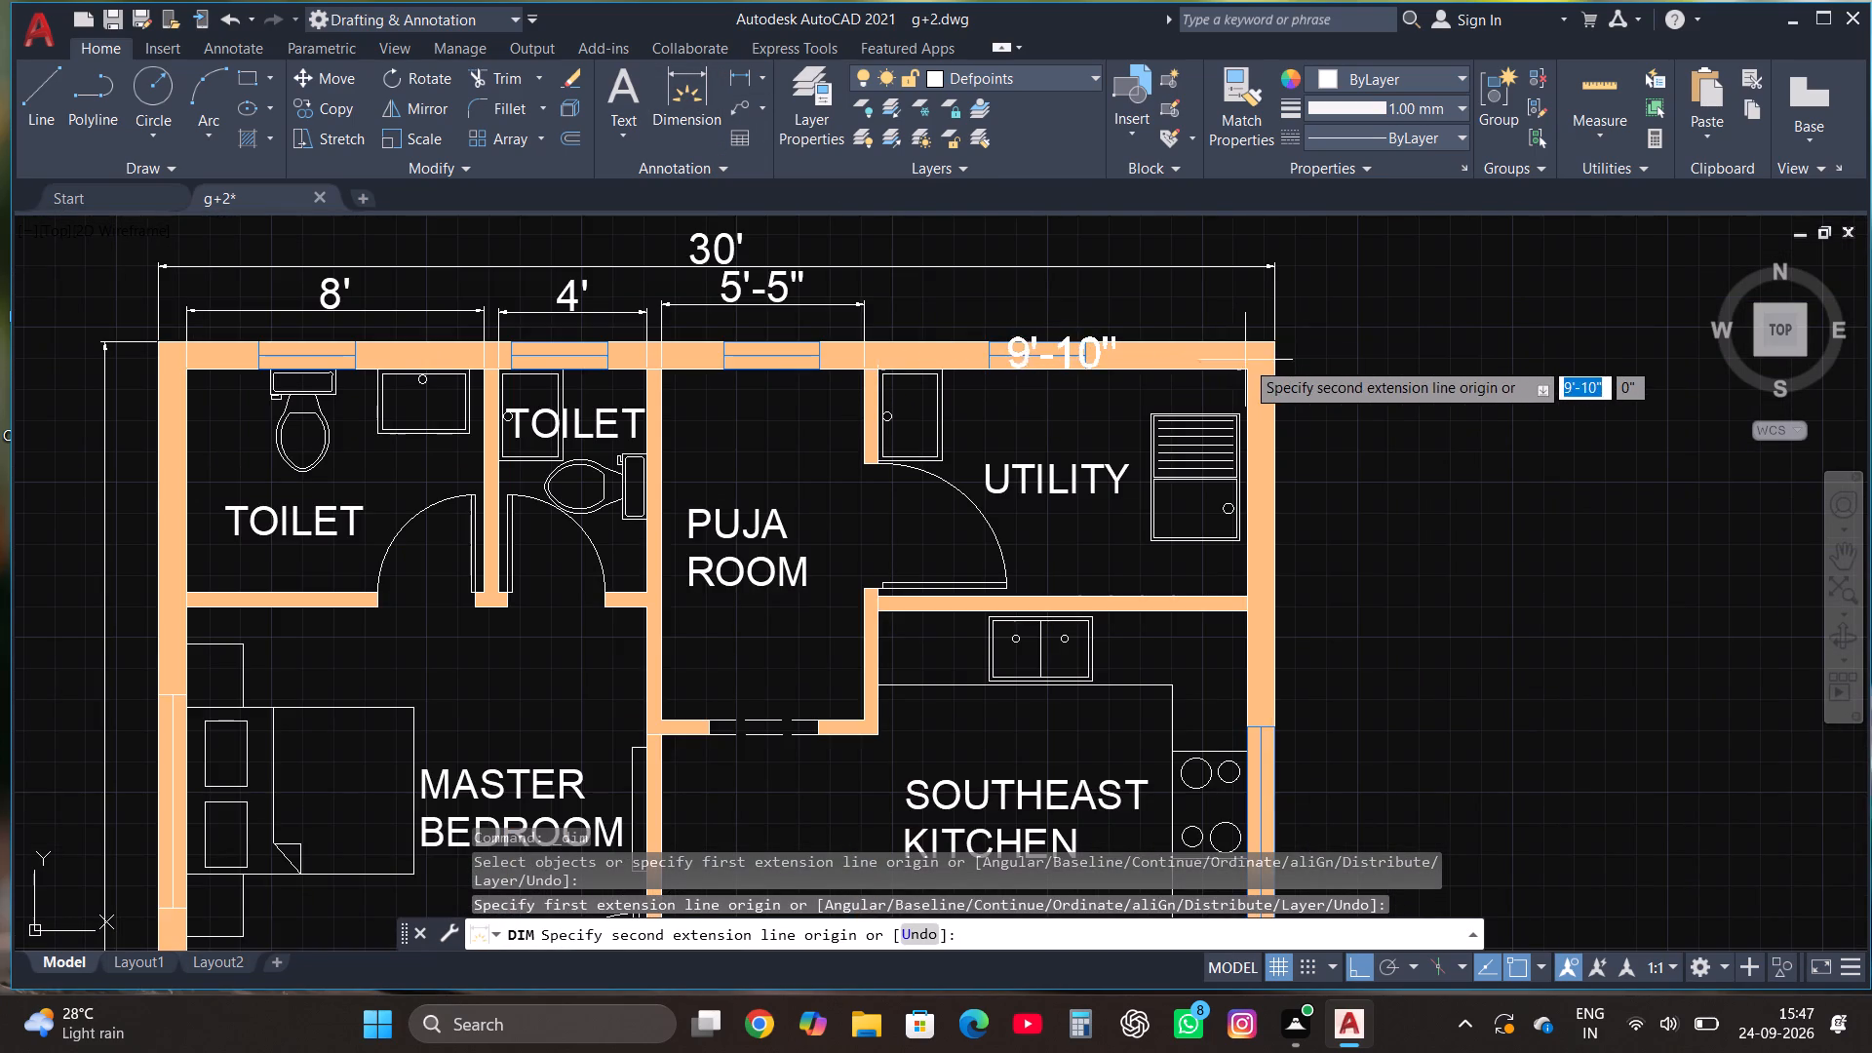
left_click(1248, 370)
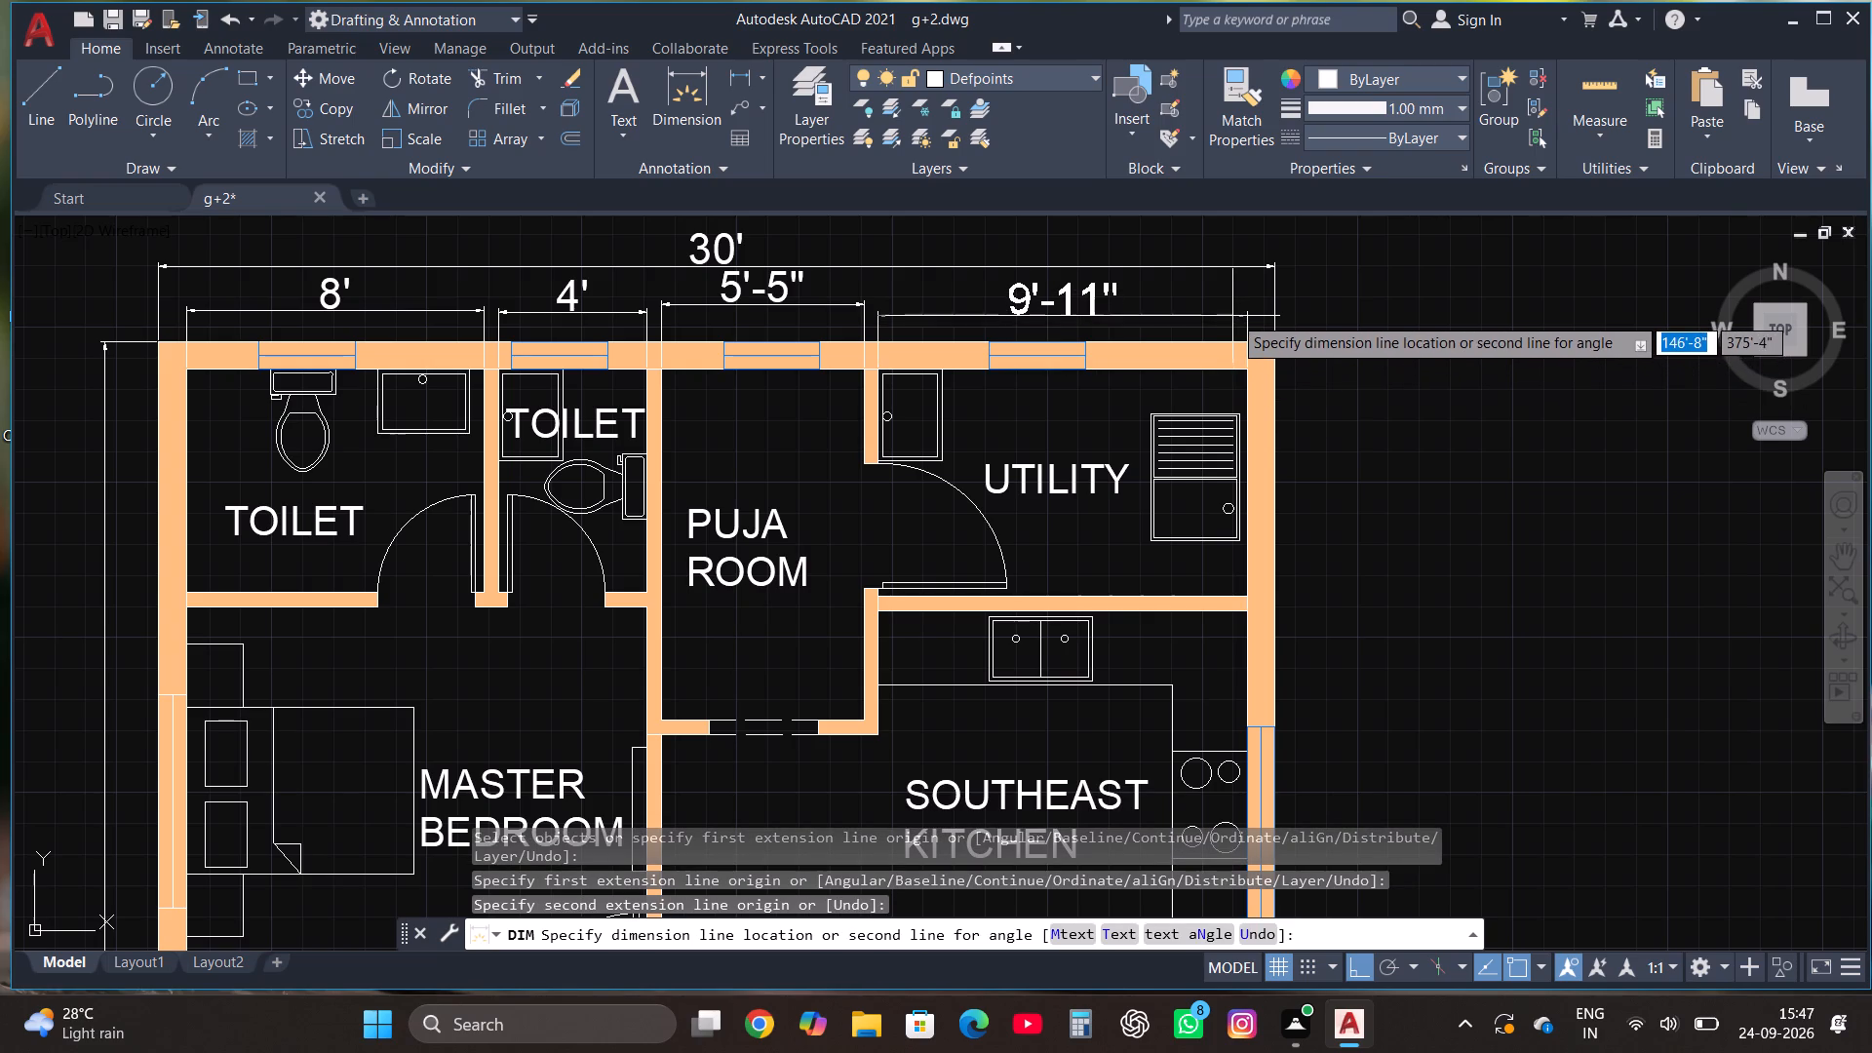
left_click(1230, 299)
Dimension the northwest toilet's inner north-south length, placing the dimension line between the west wall and the overall length dimension.
scroll(1209, 326, "down", 1)
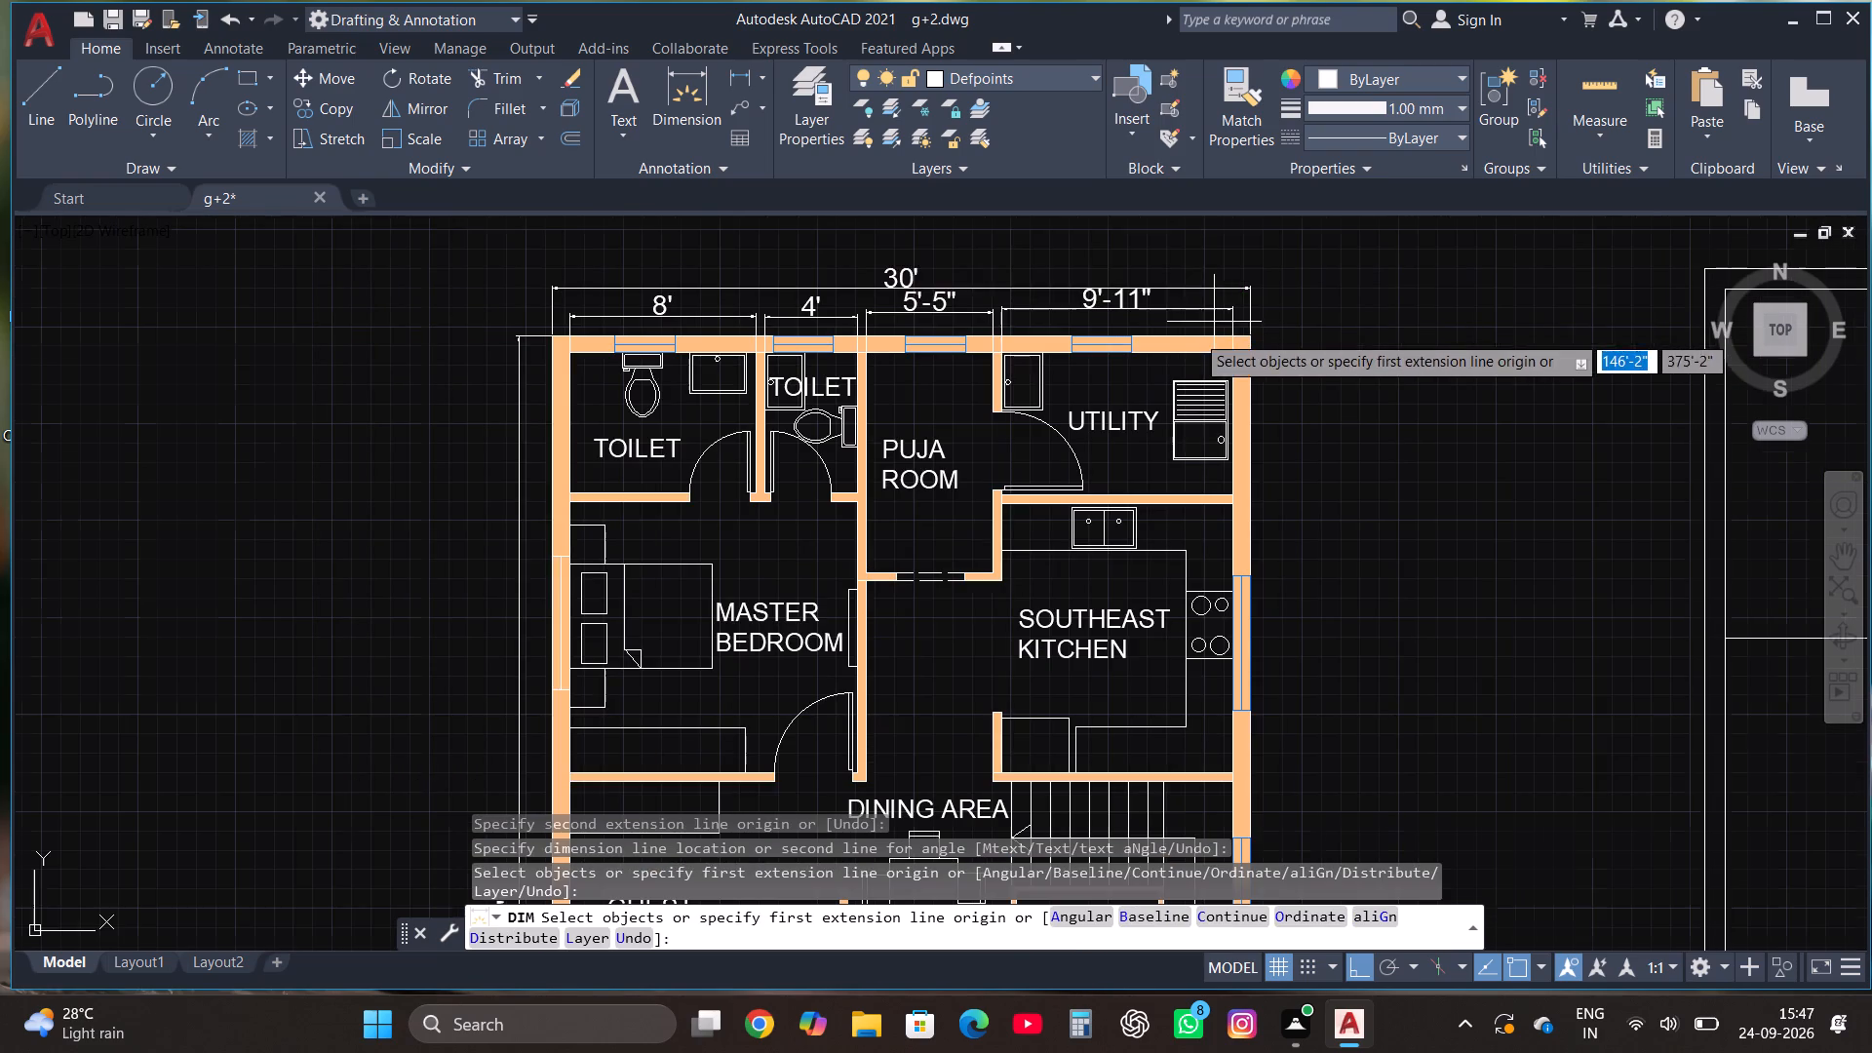
left_click(679, 105)
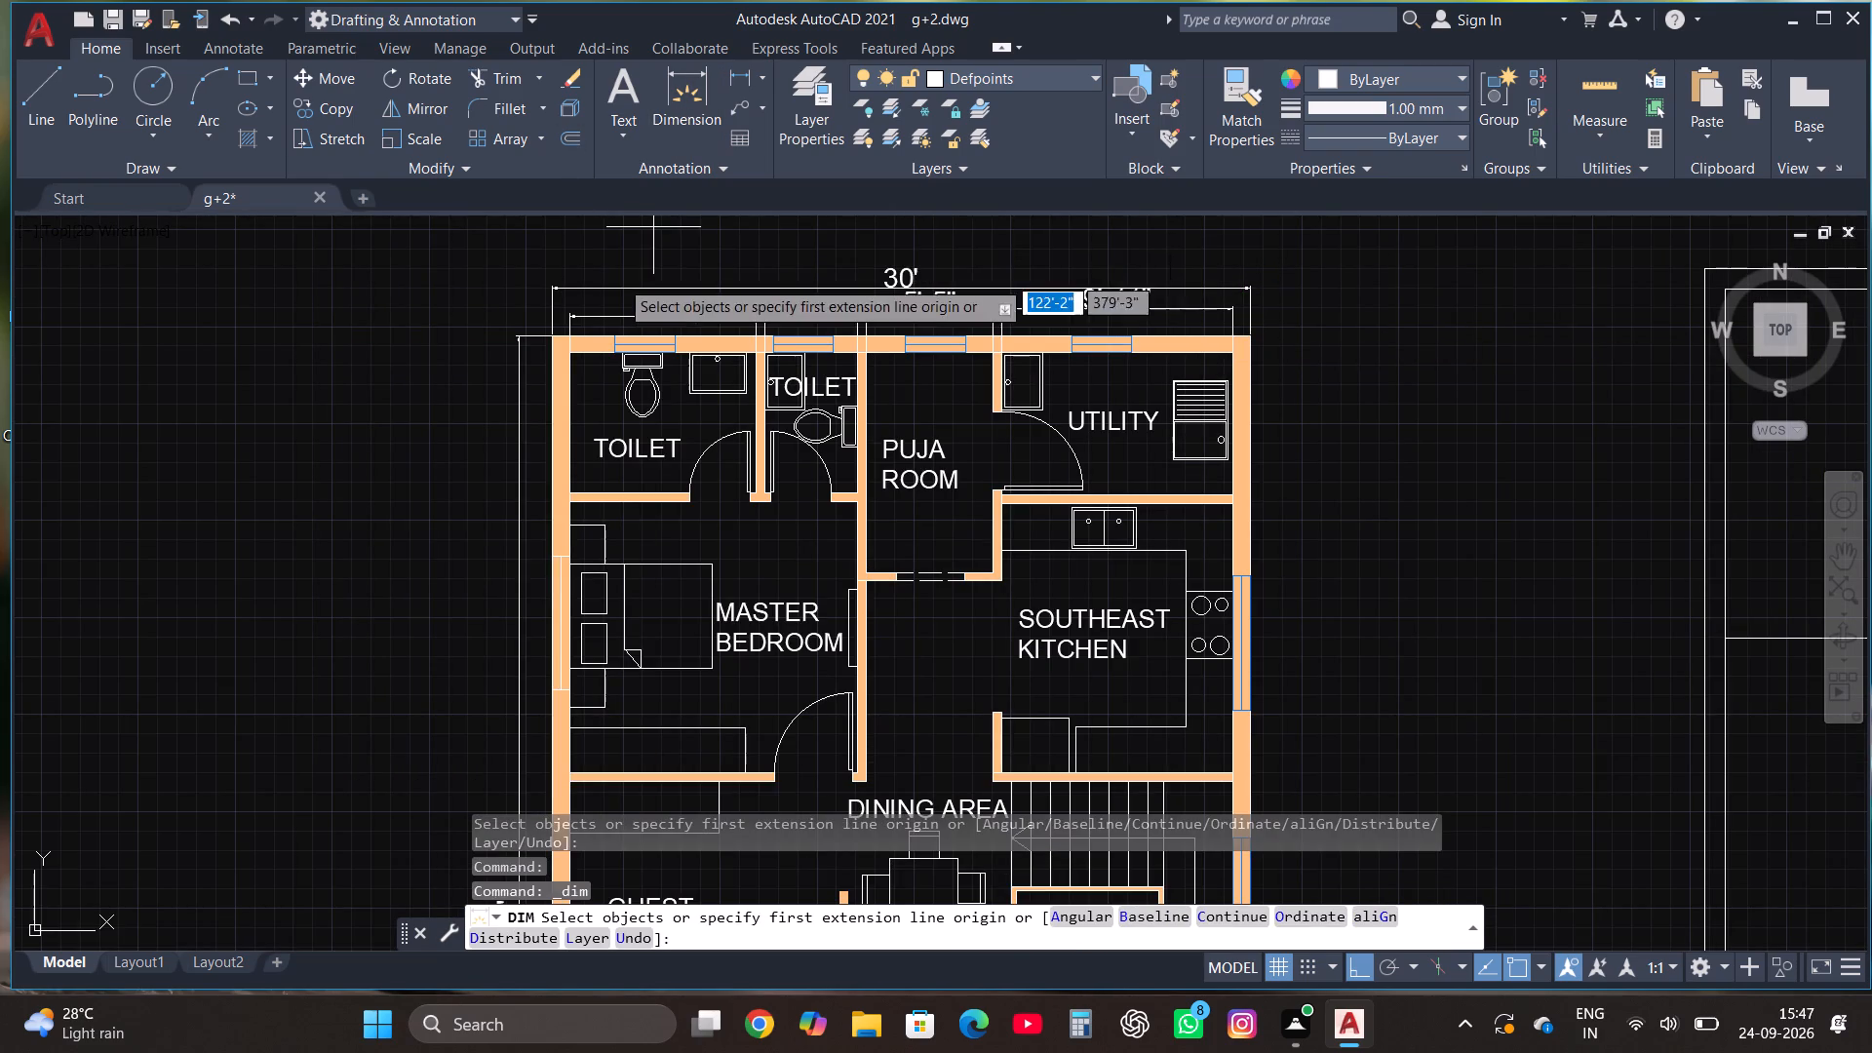
scroll(556, 380, "up", 1)
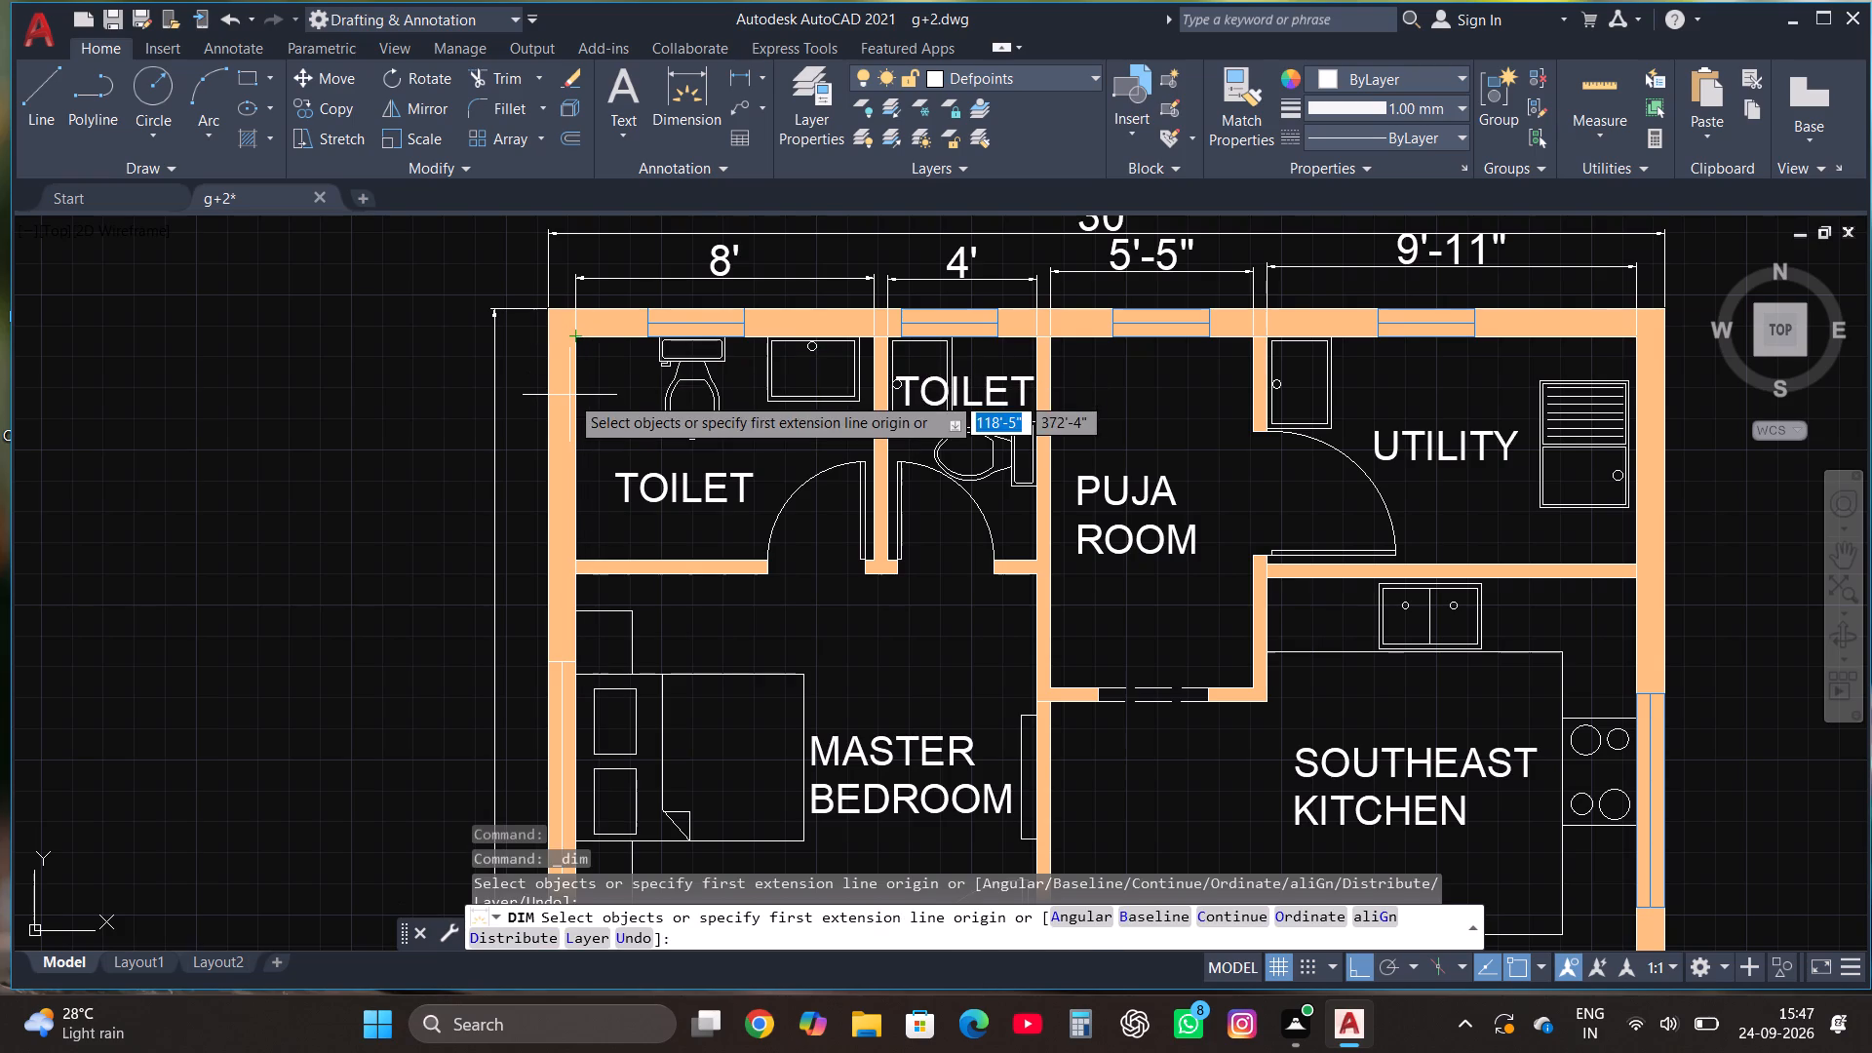
left_click(578, 335)
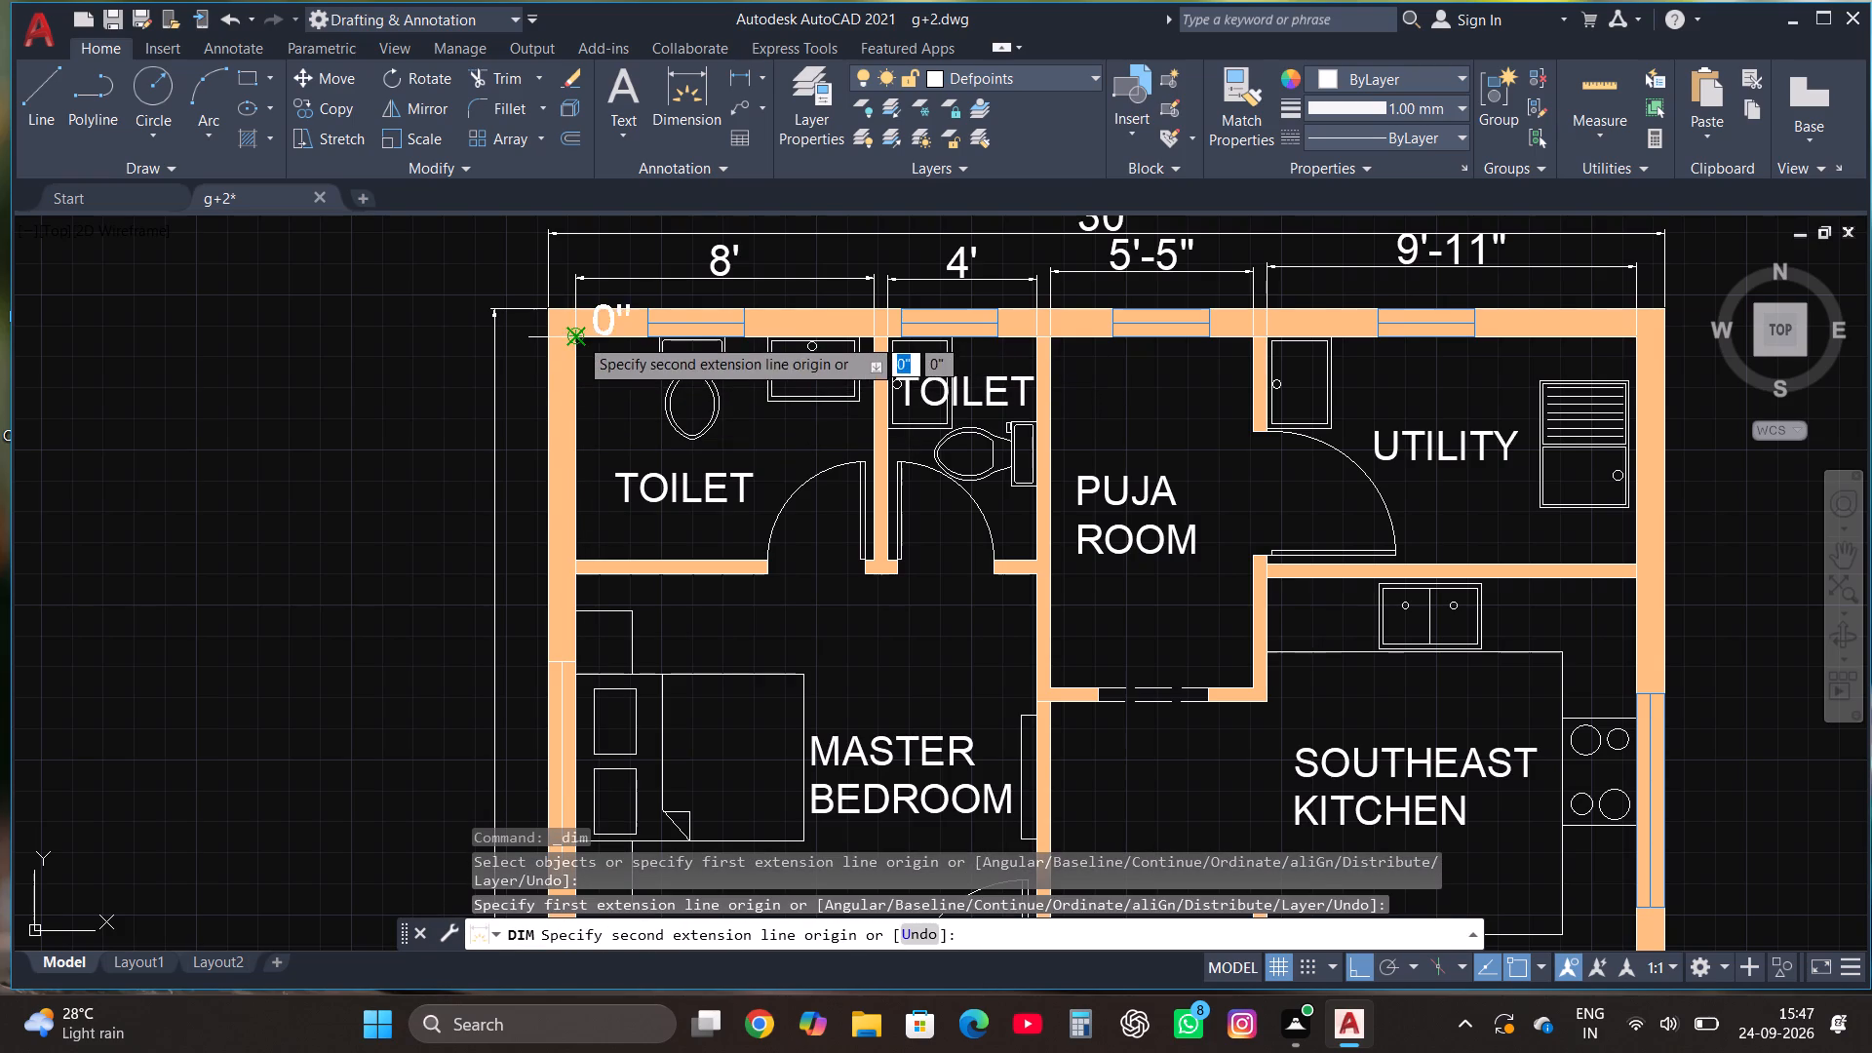
left_click(571, 558)
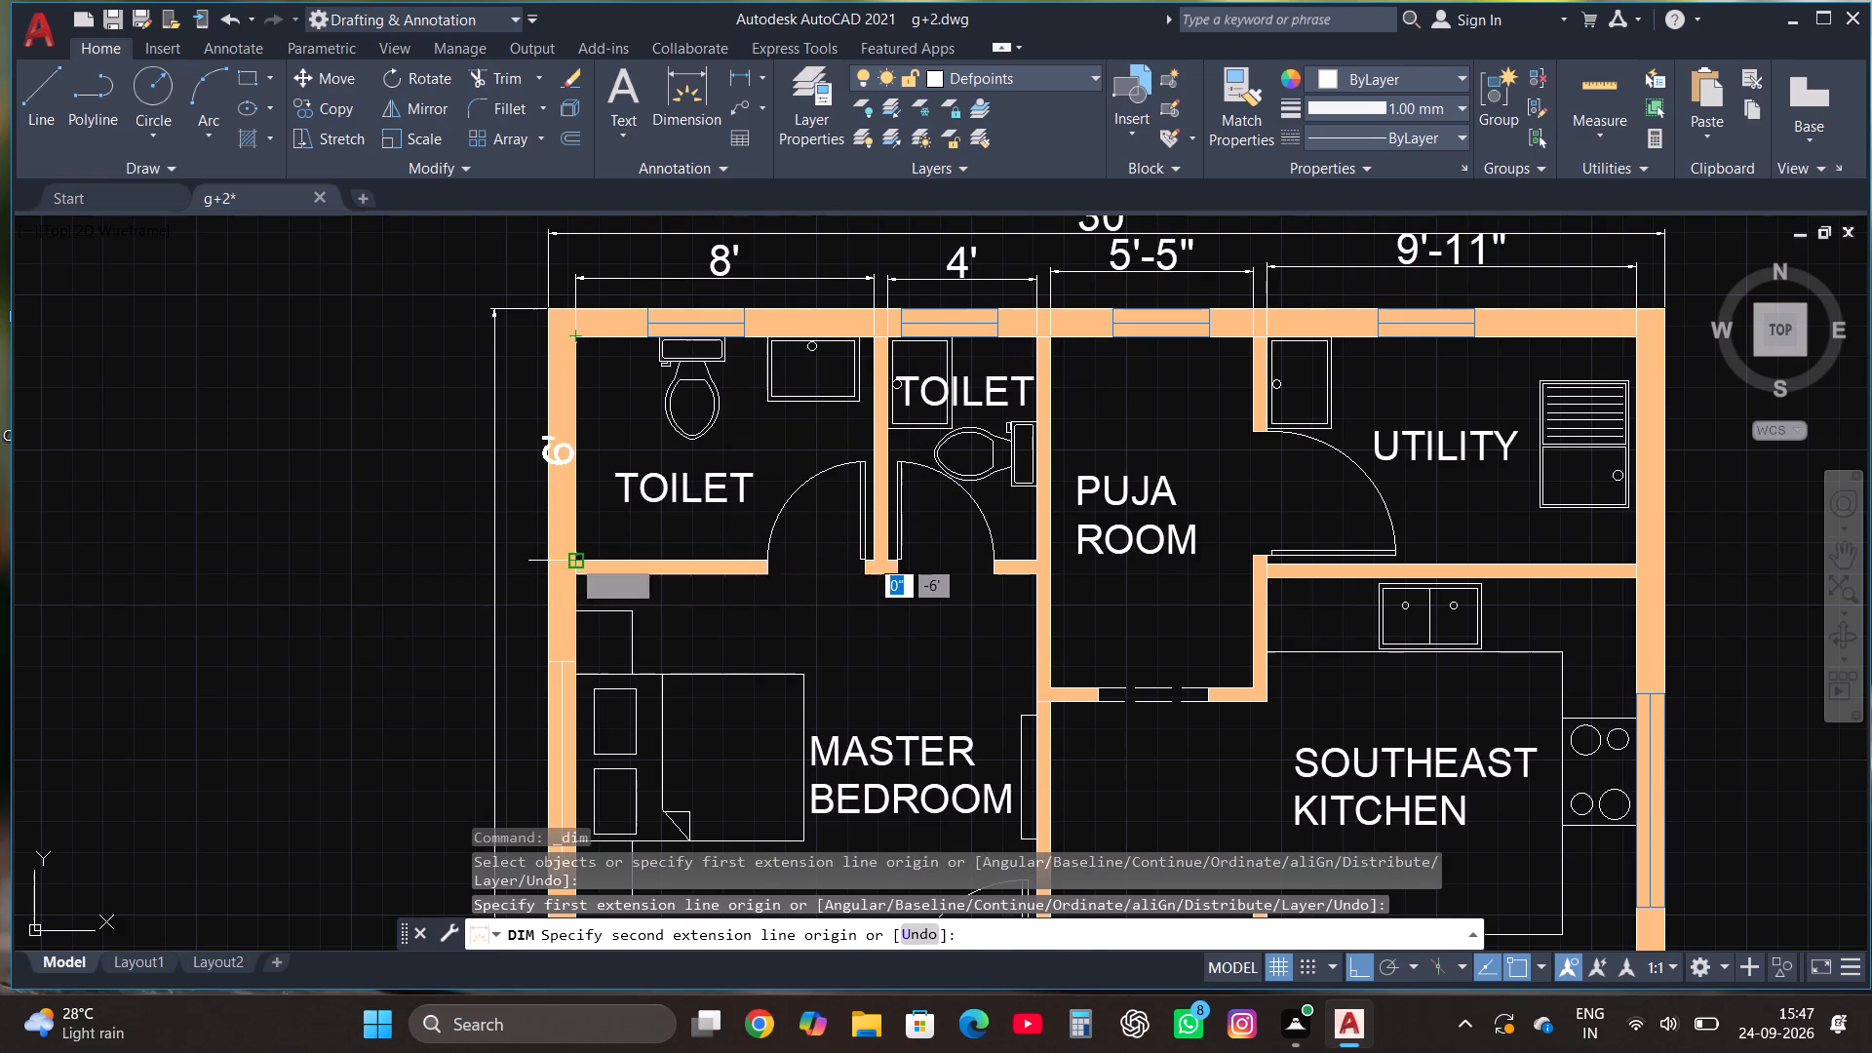
left_click(531, 542)
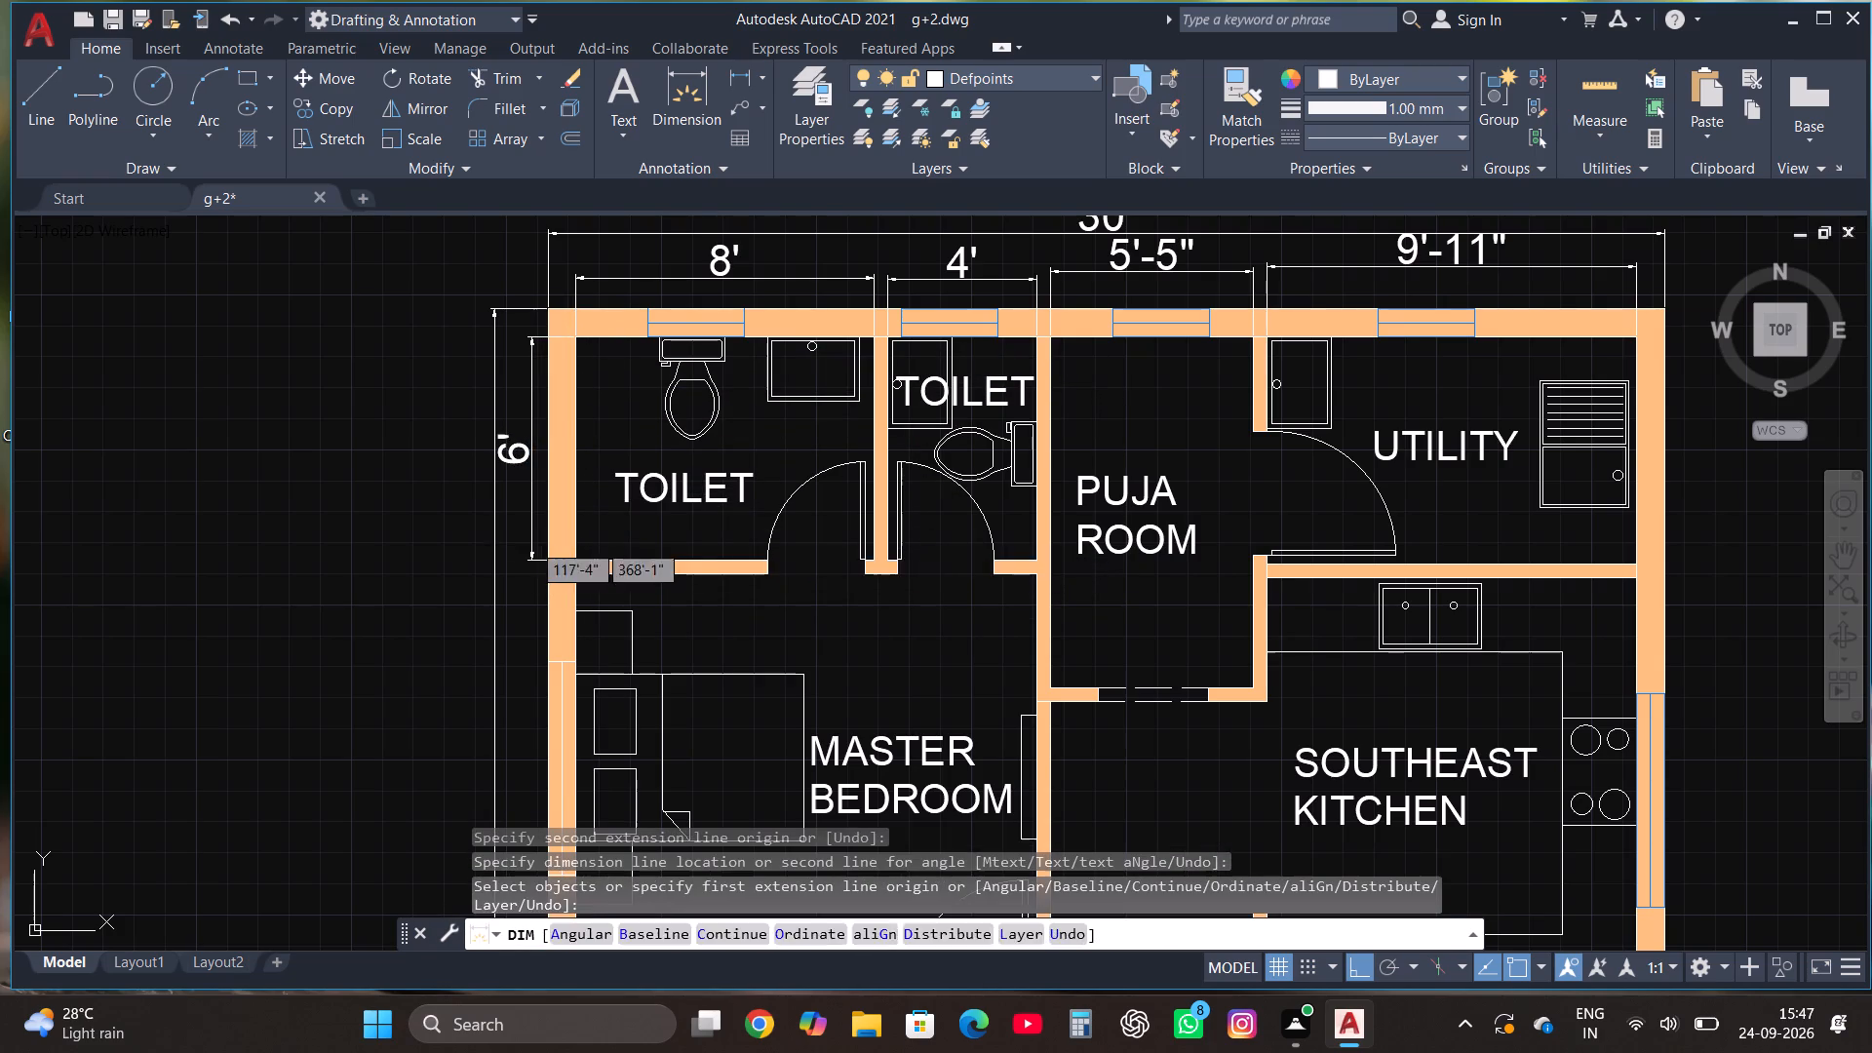
Dimension the master bedroom's inner north-south length on the ground-floor plan, placing the dimension line outside the west wall.
left_click(678, 63)
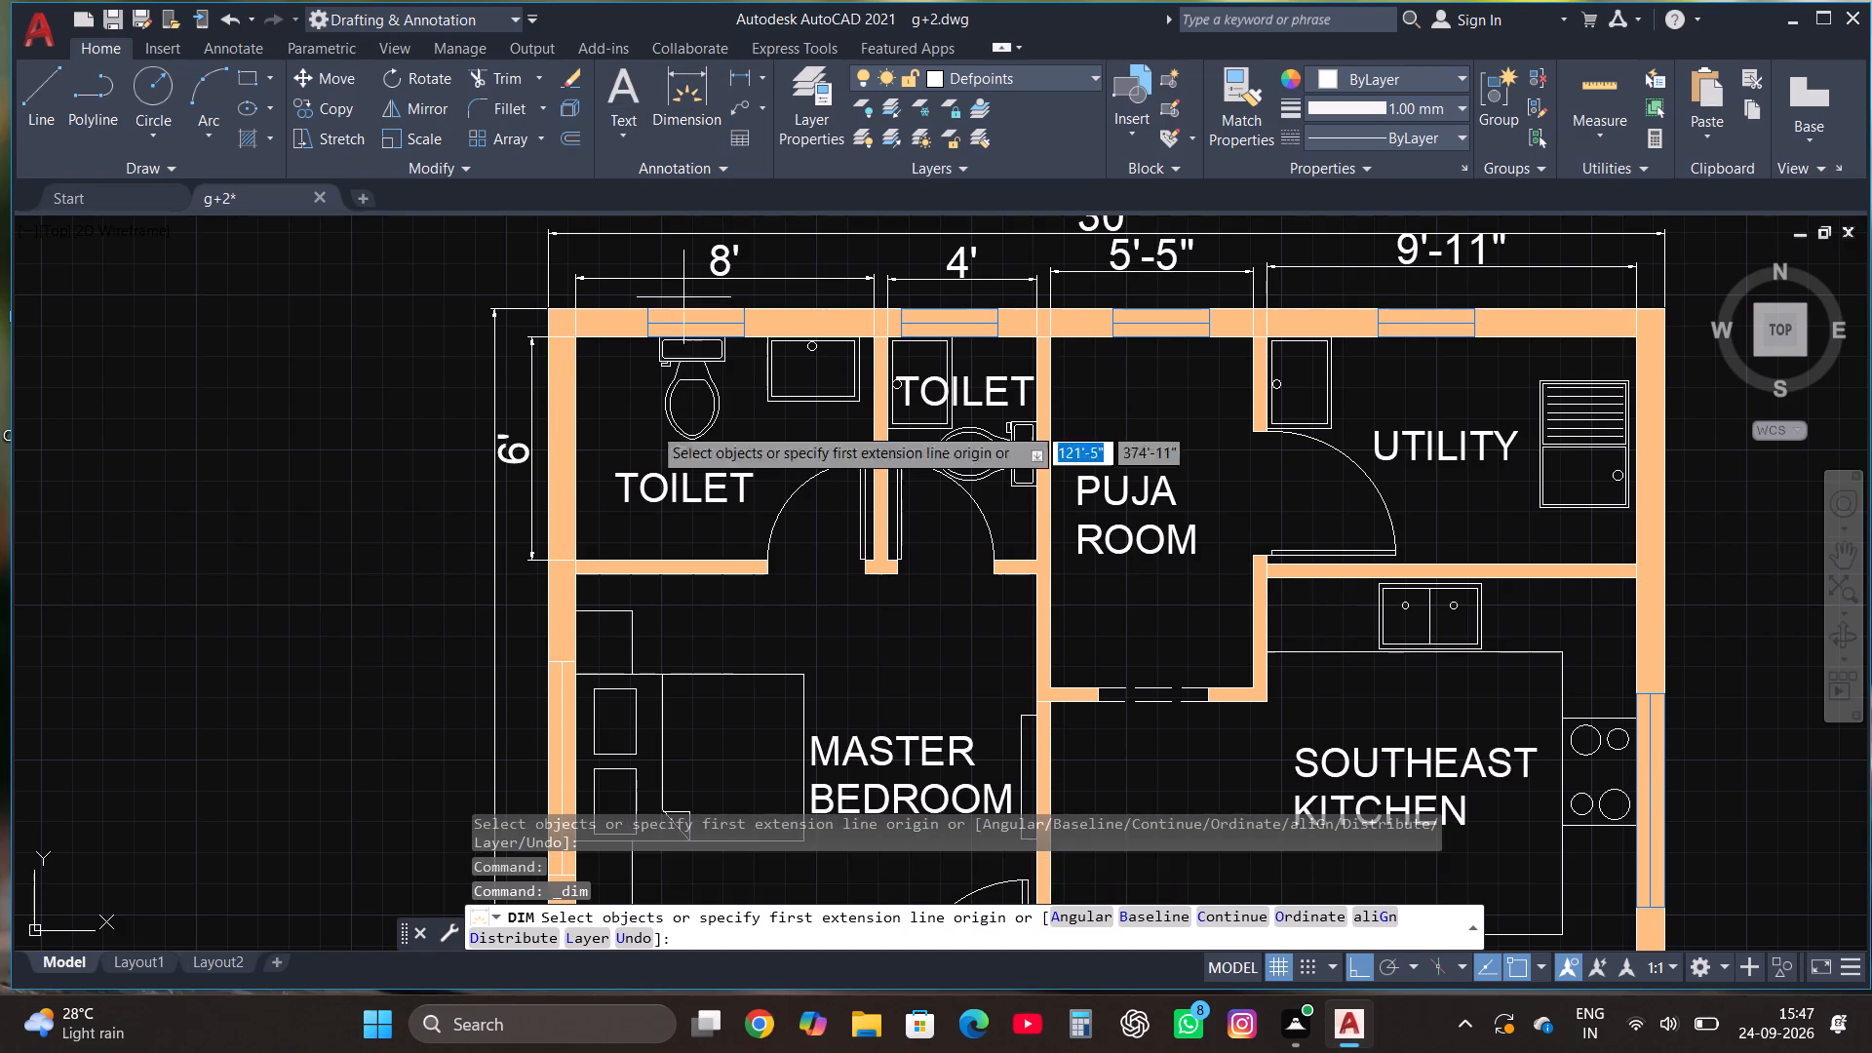
left_click(578, 570)
scroll(599, 434, "down", 1)
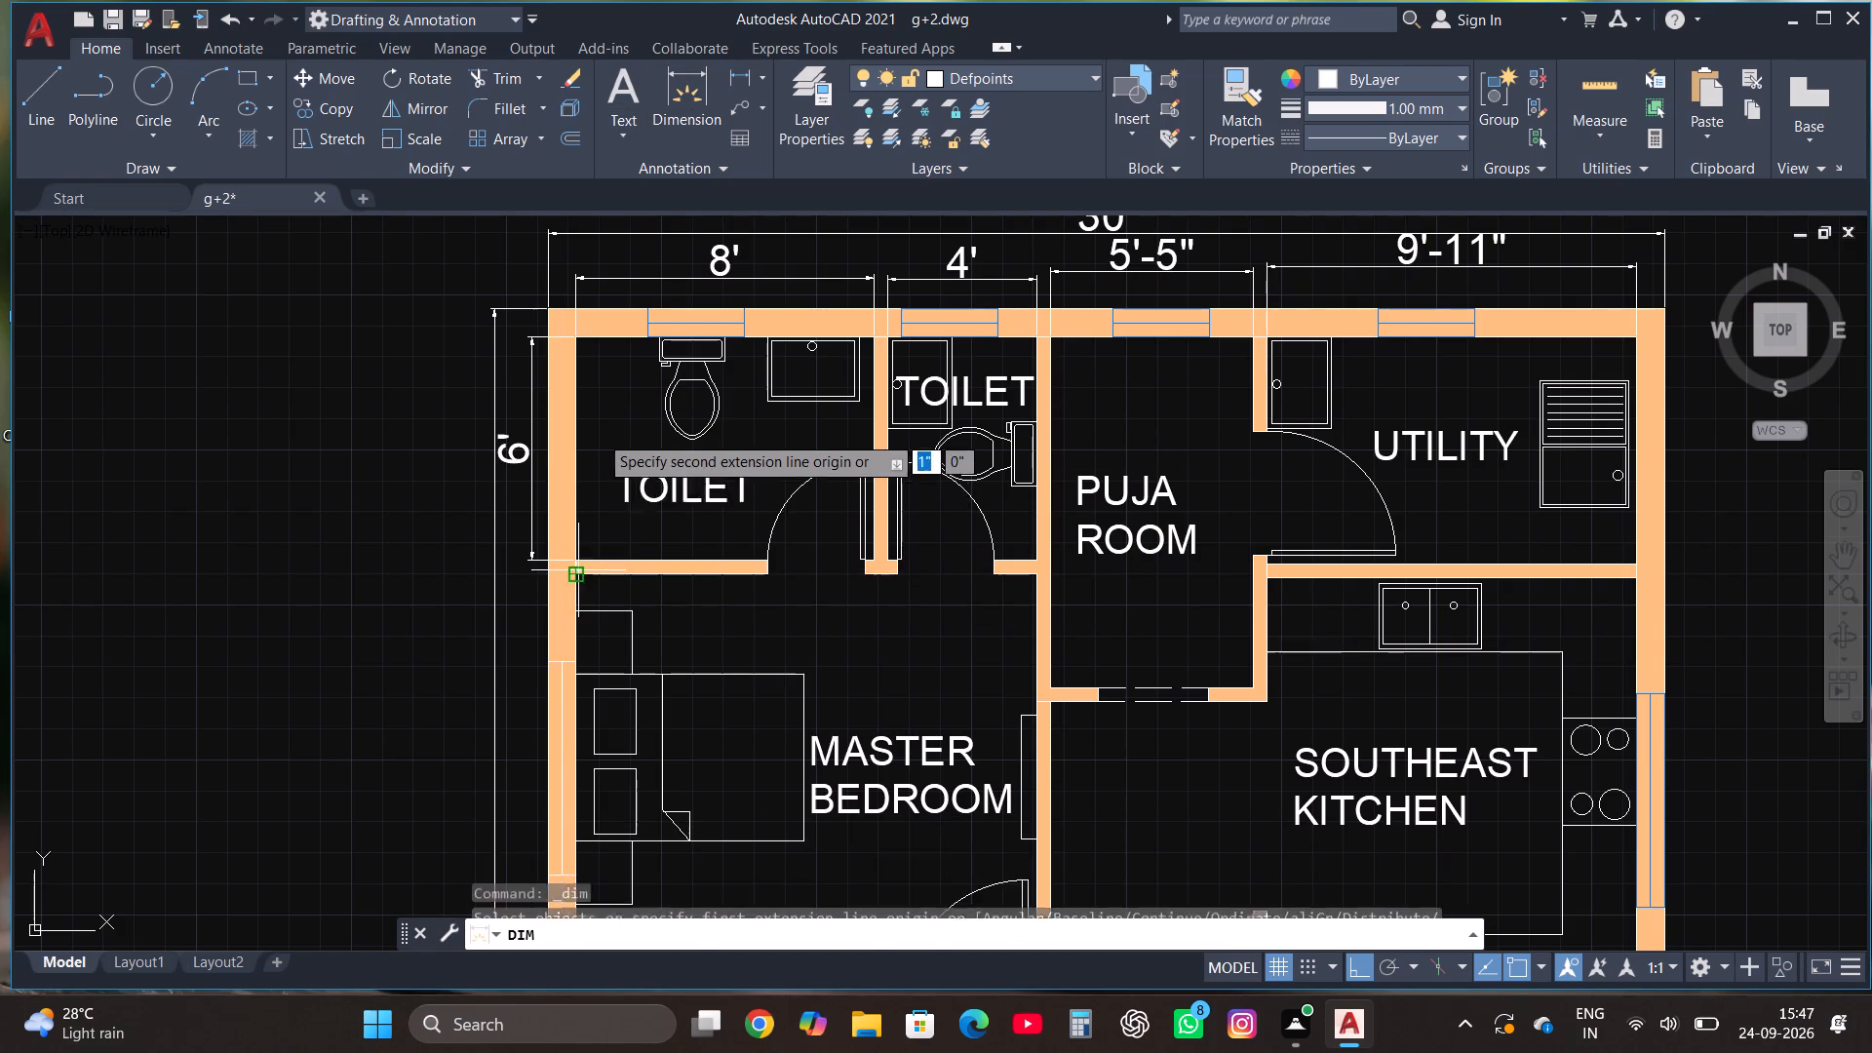
scroll(599, 434, "down", 1)
scroll(577, 647, "up", 3)
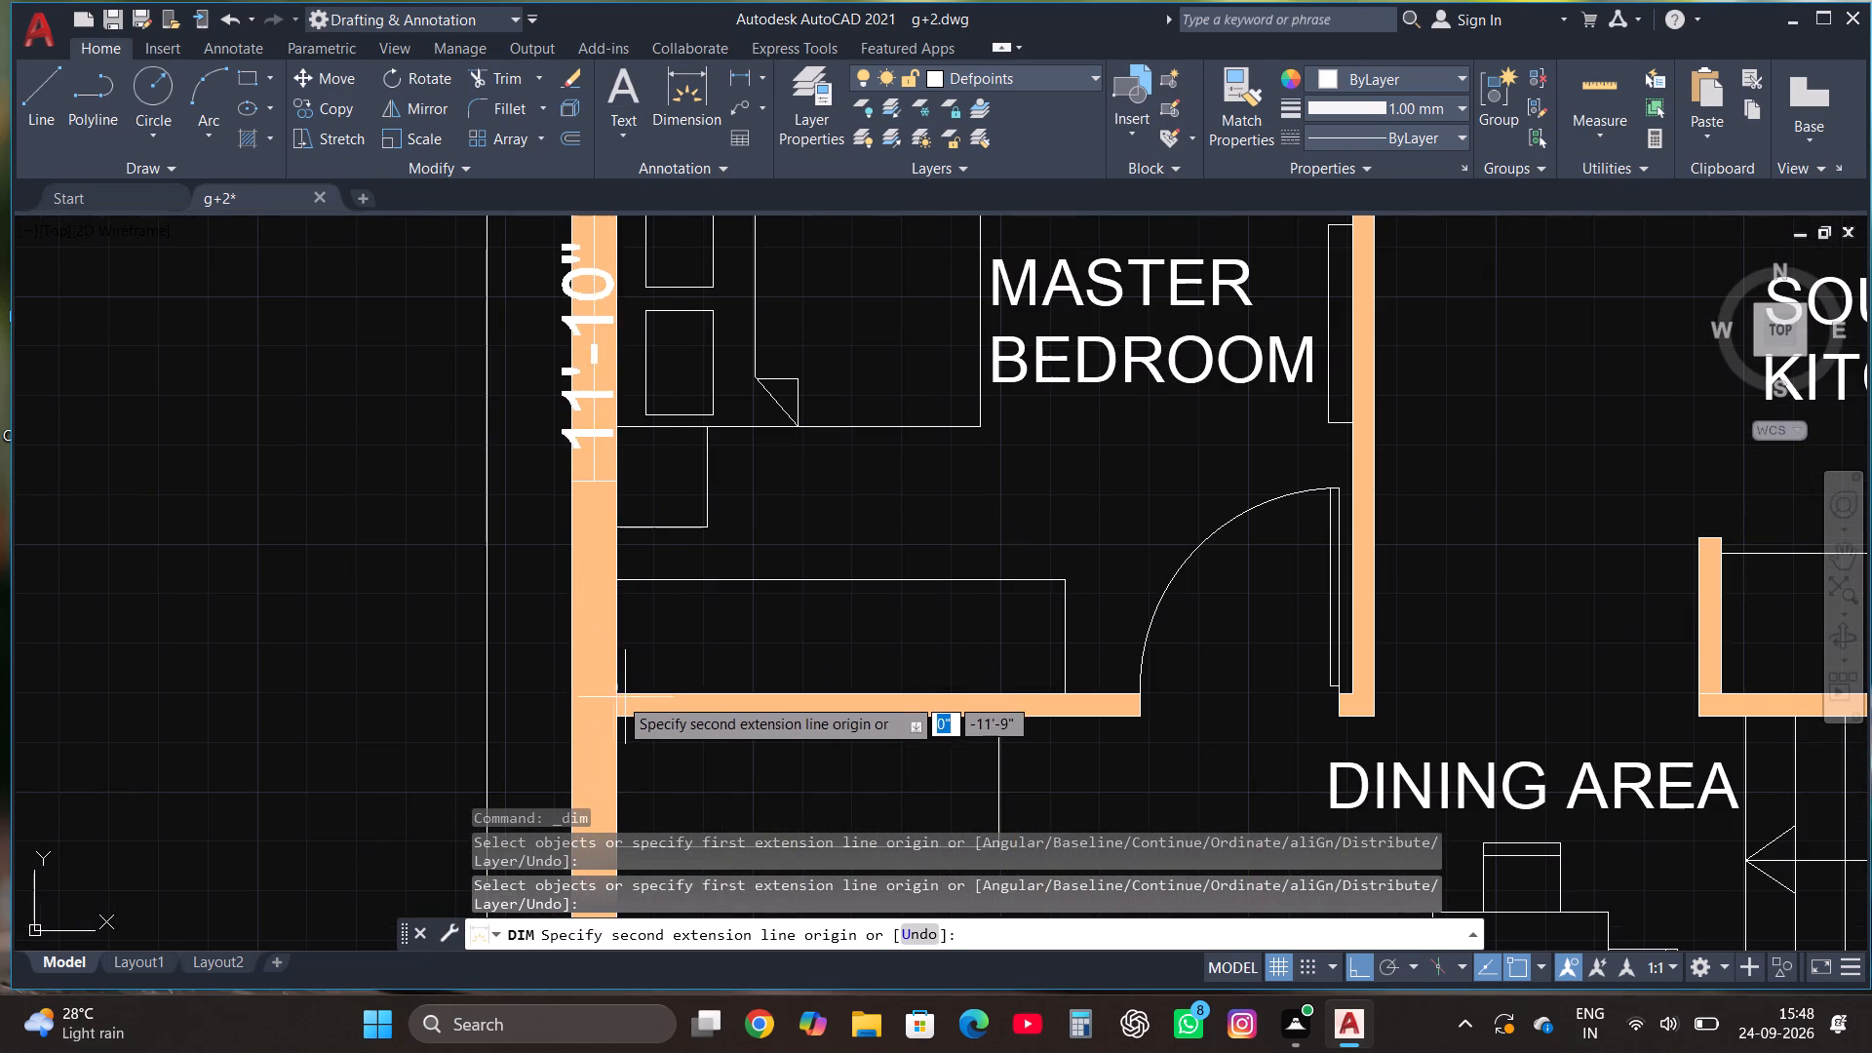
left_click(618, 692)
scroll(618, 691, "down", 1)
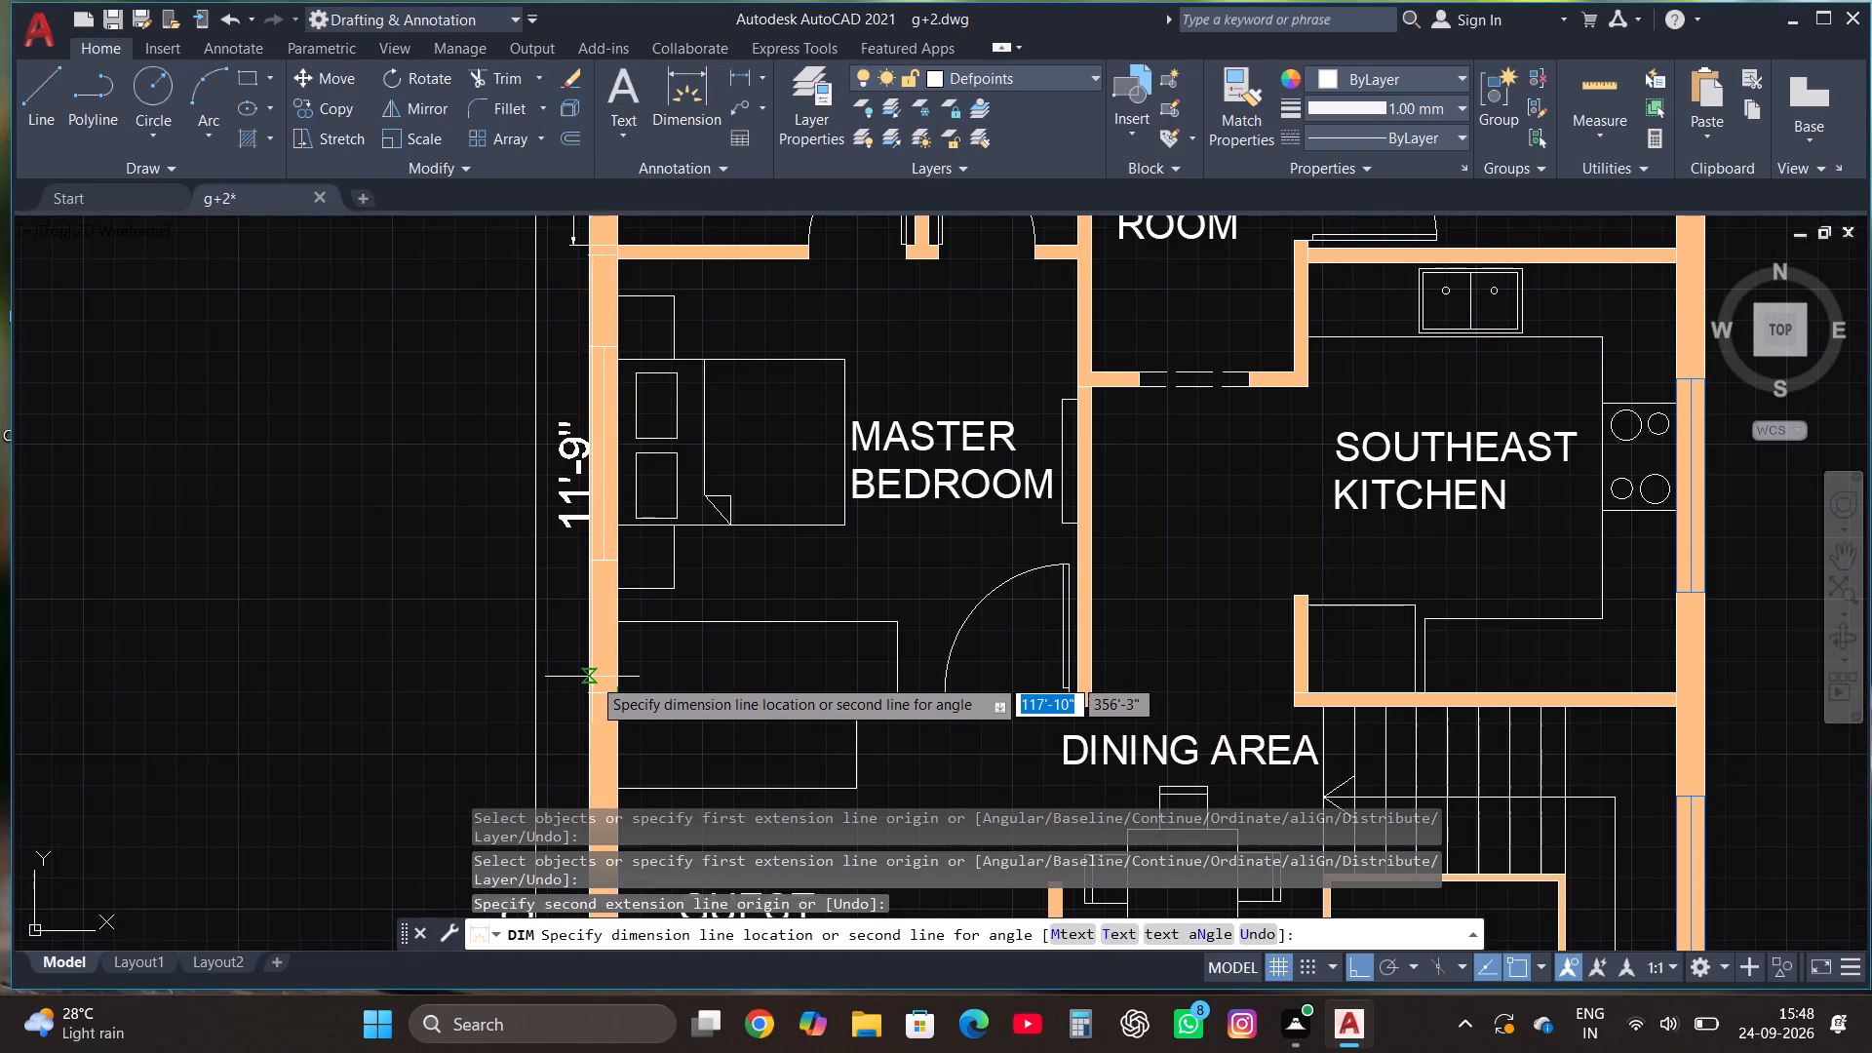
left_click(571, 667)
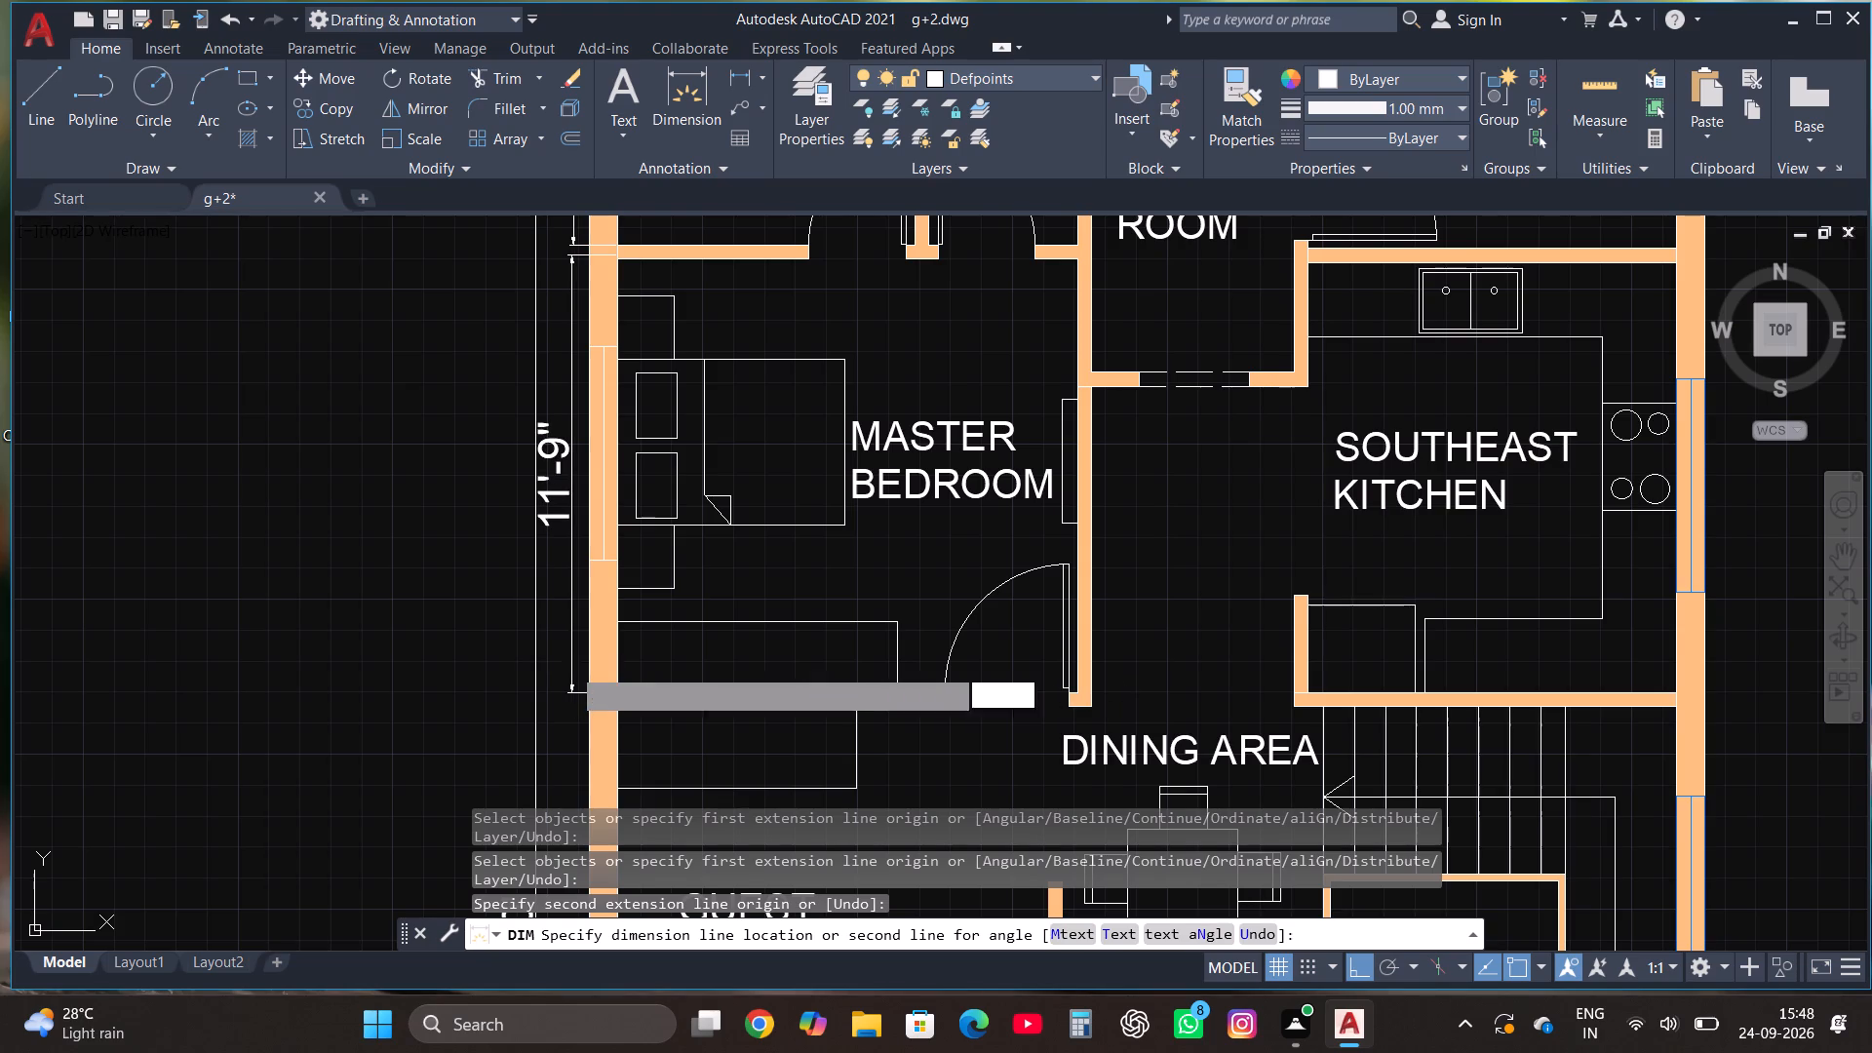
Dimension the inner north-south length of guest bedroom 2, placing the dimension line outside the west wall below the master bedroom's dimension.
left_click(682, 80)
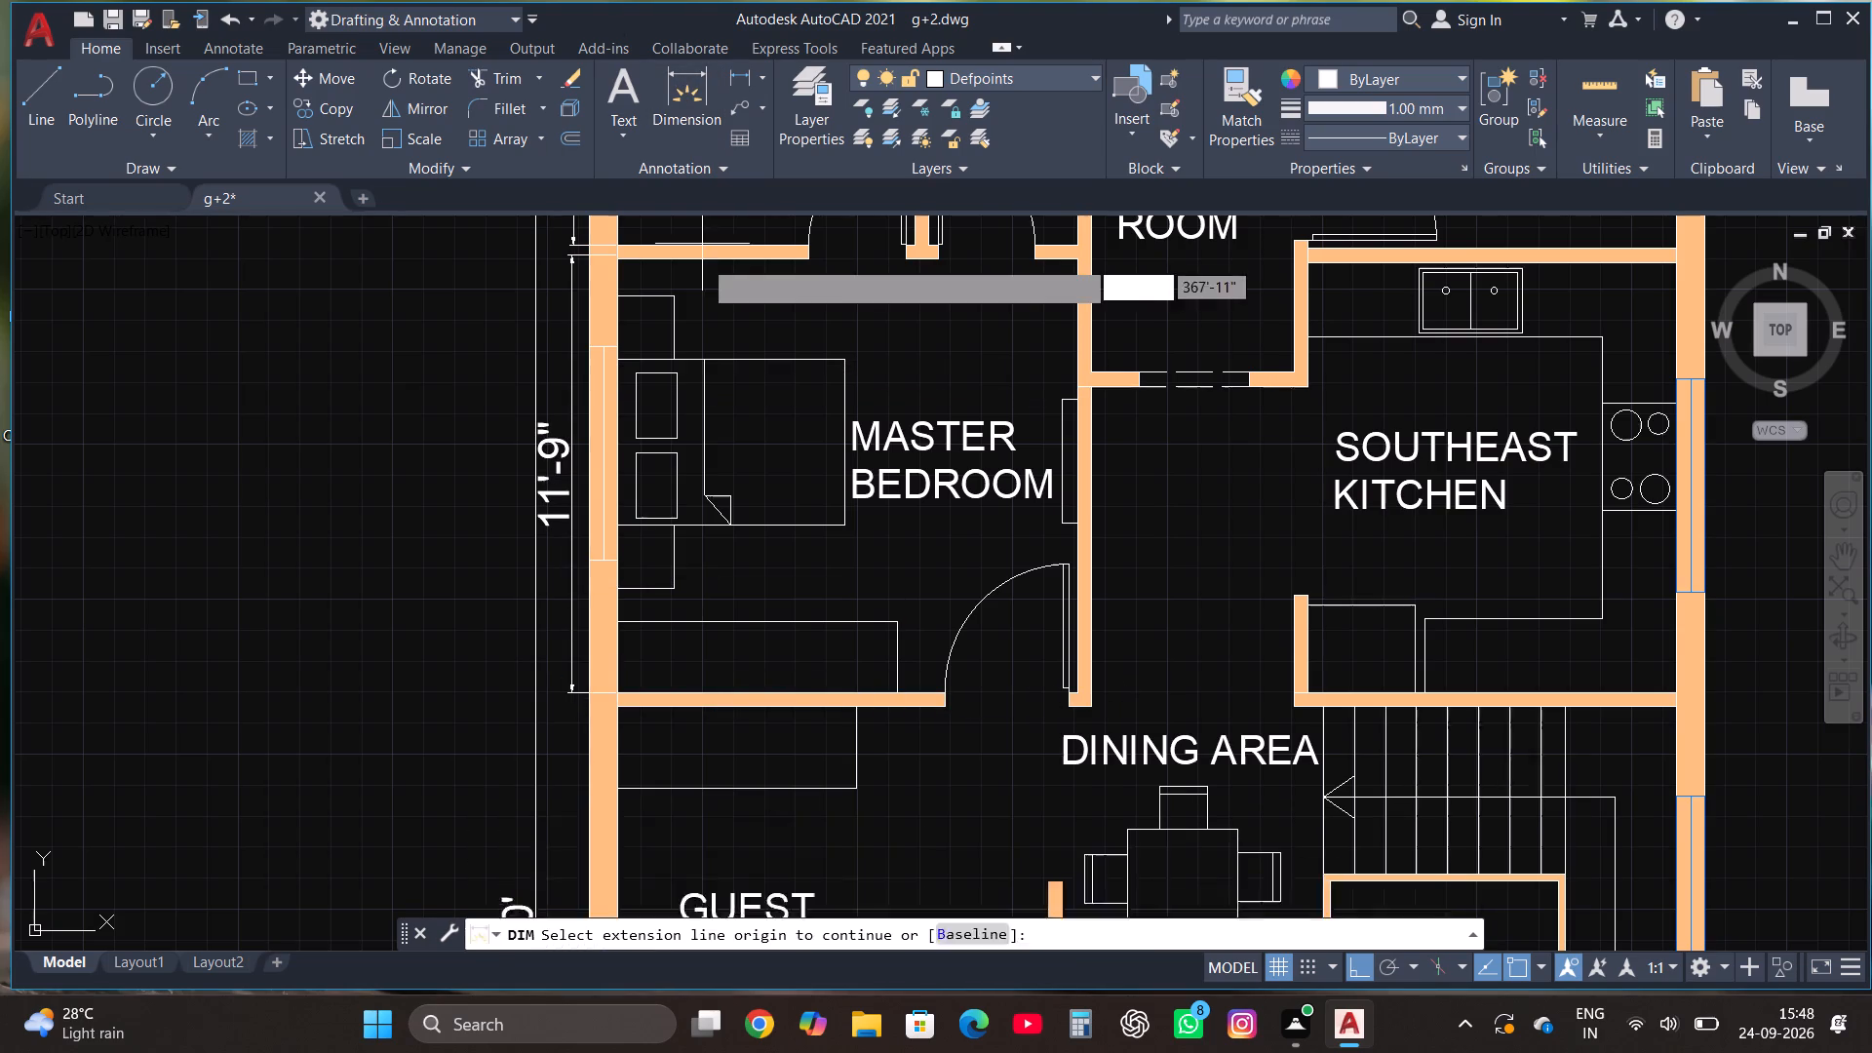
scroll(701, 253, "down", 3)
scroll(690, 462, "up", 2)
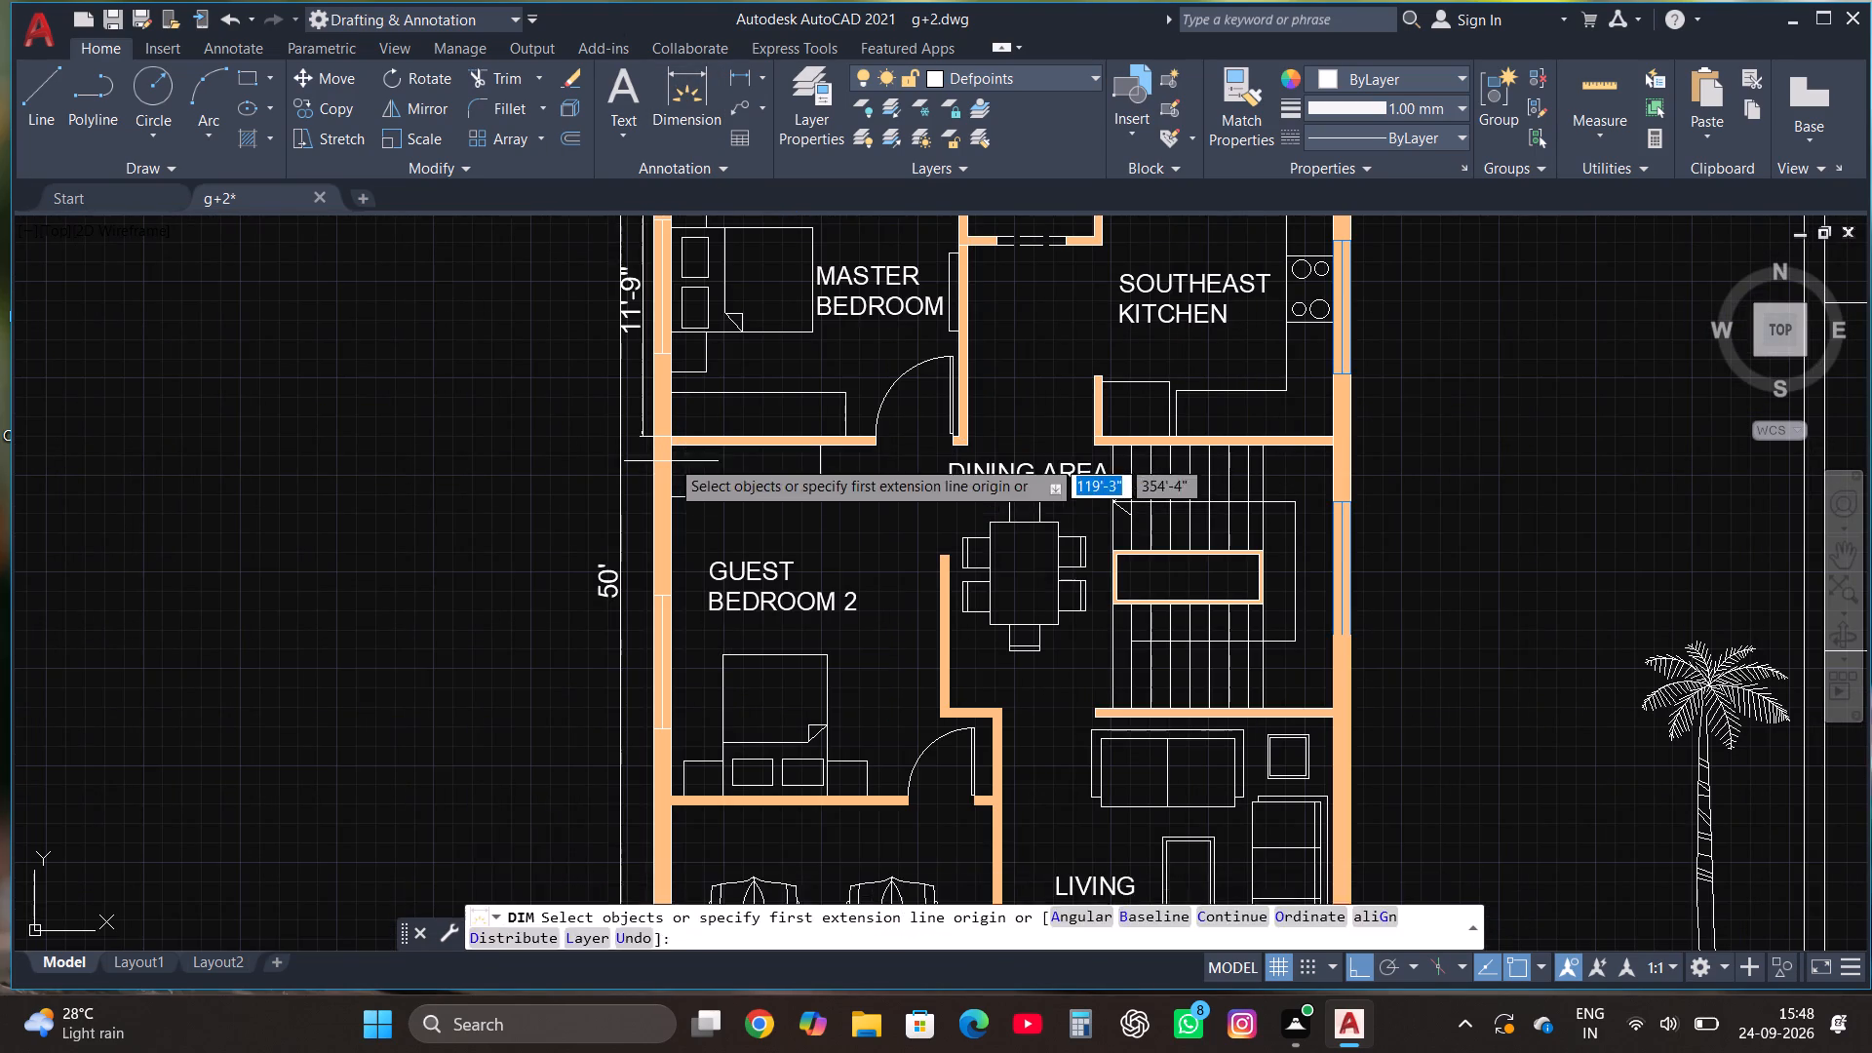
left_click(672, 454)
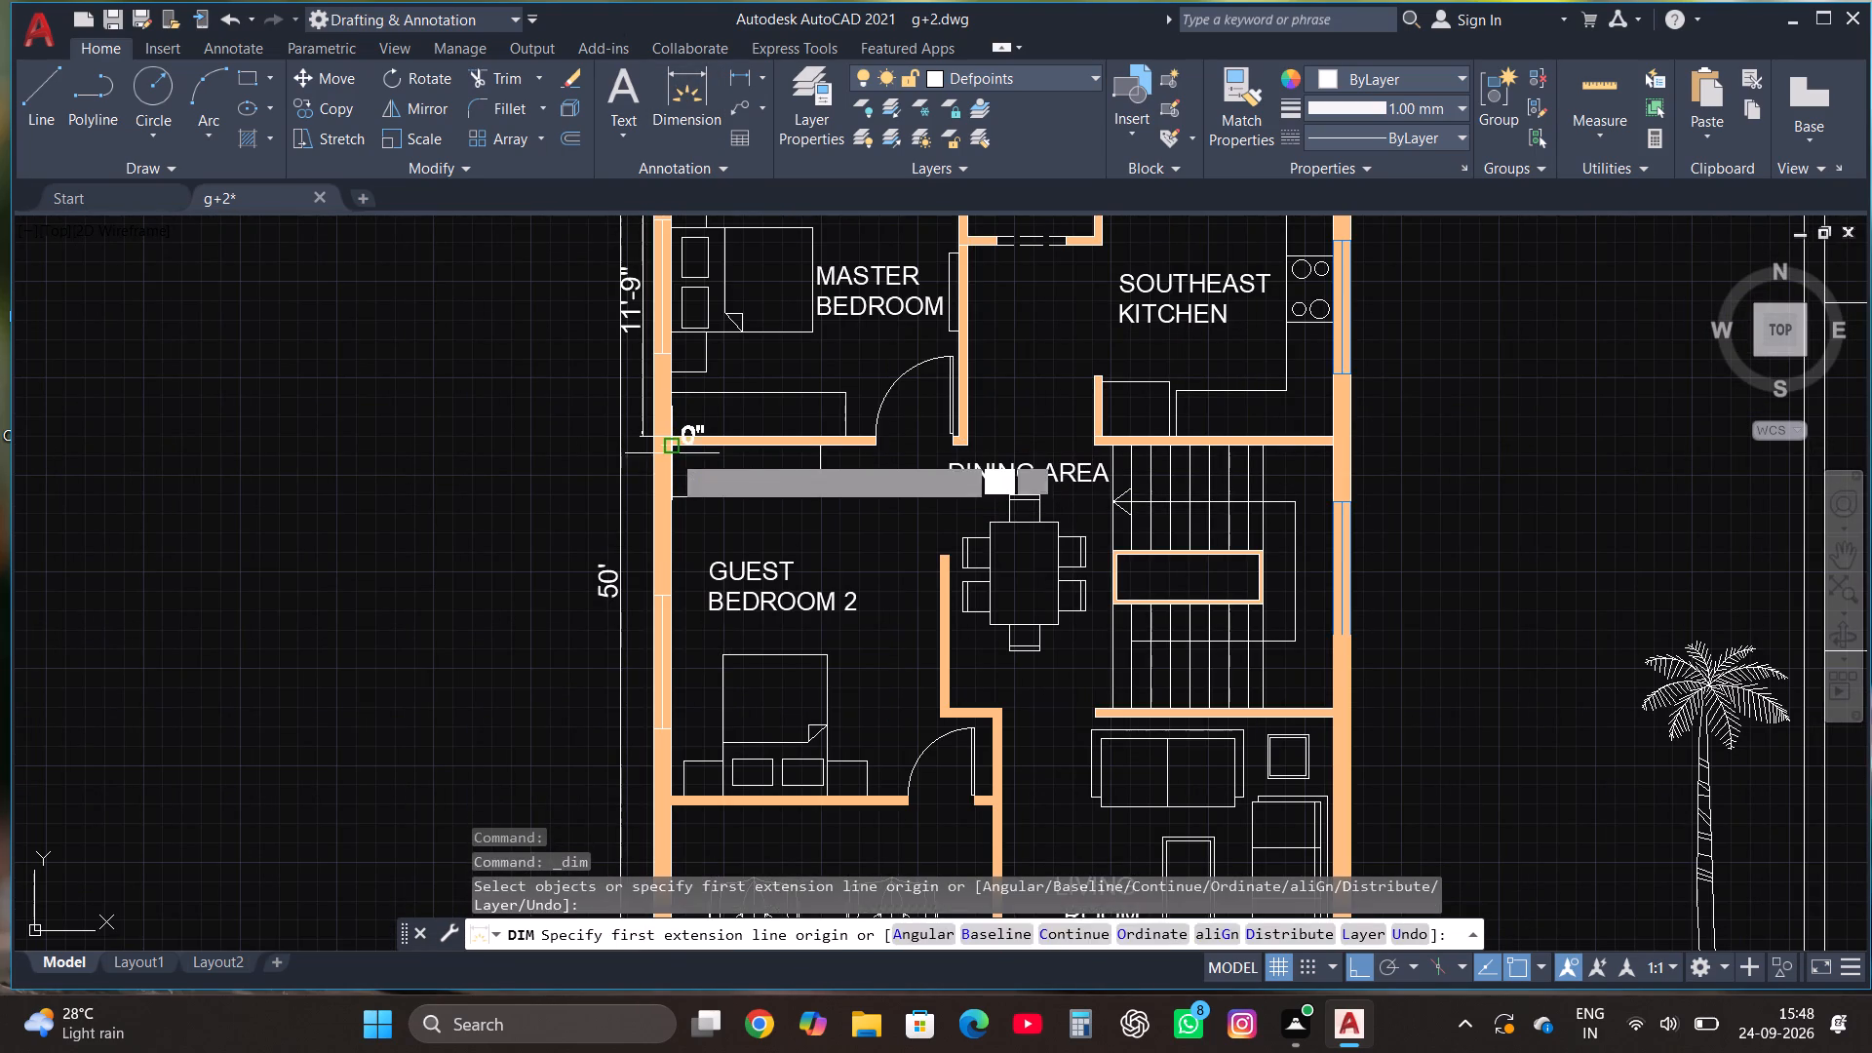
scroll(670, 457, "down", 1)
scroll(657, 677, "up", 4)
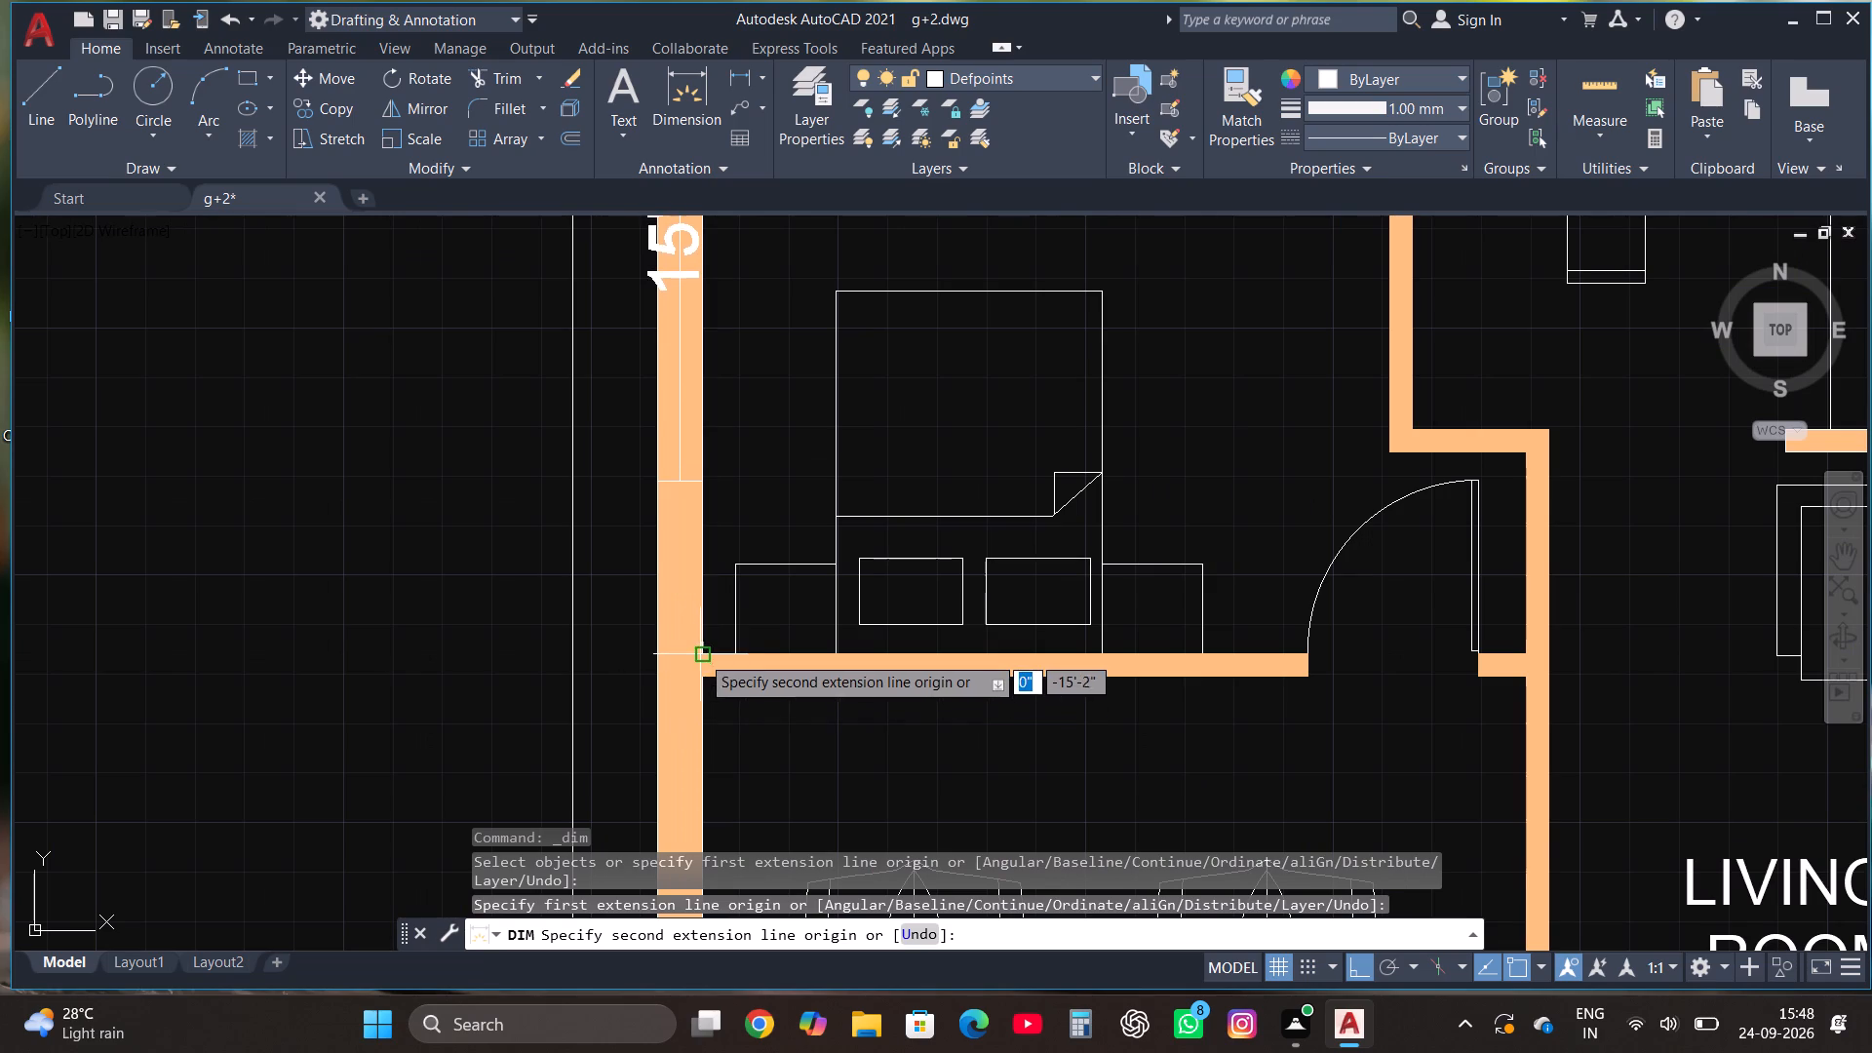
left_click(700, 652)
scroll(699, 650, "down", 2)
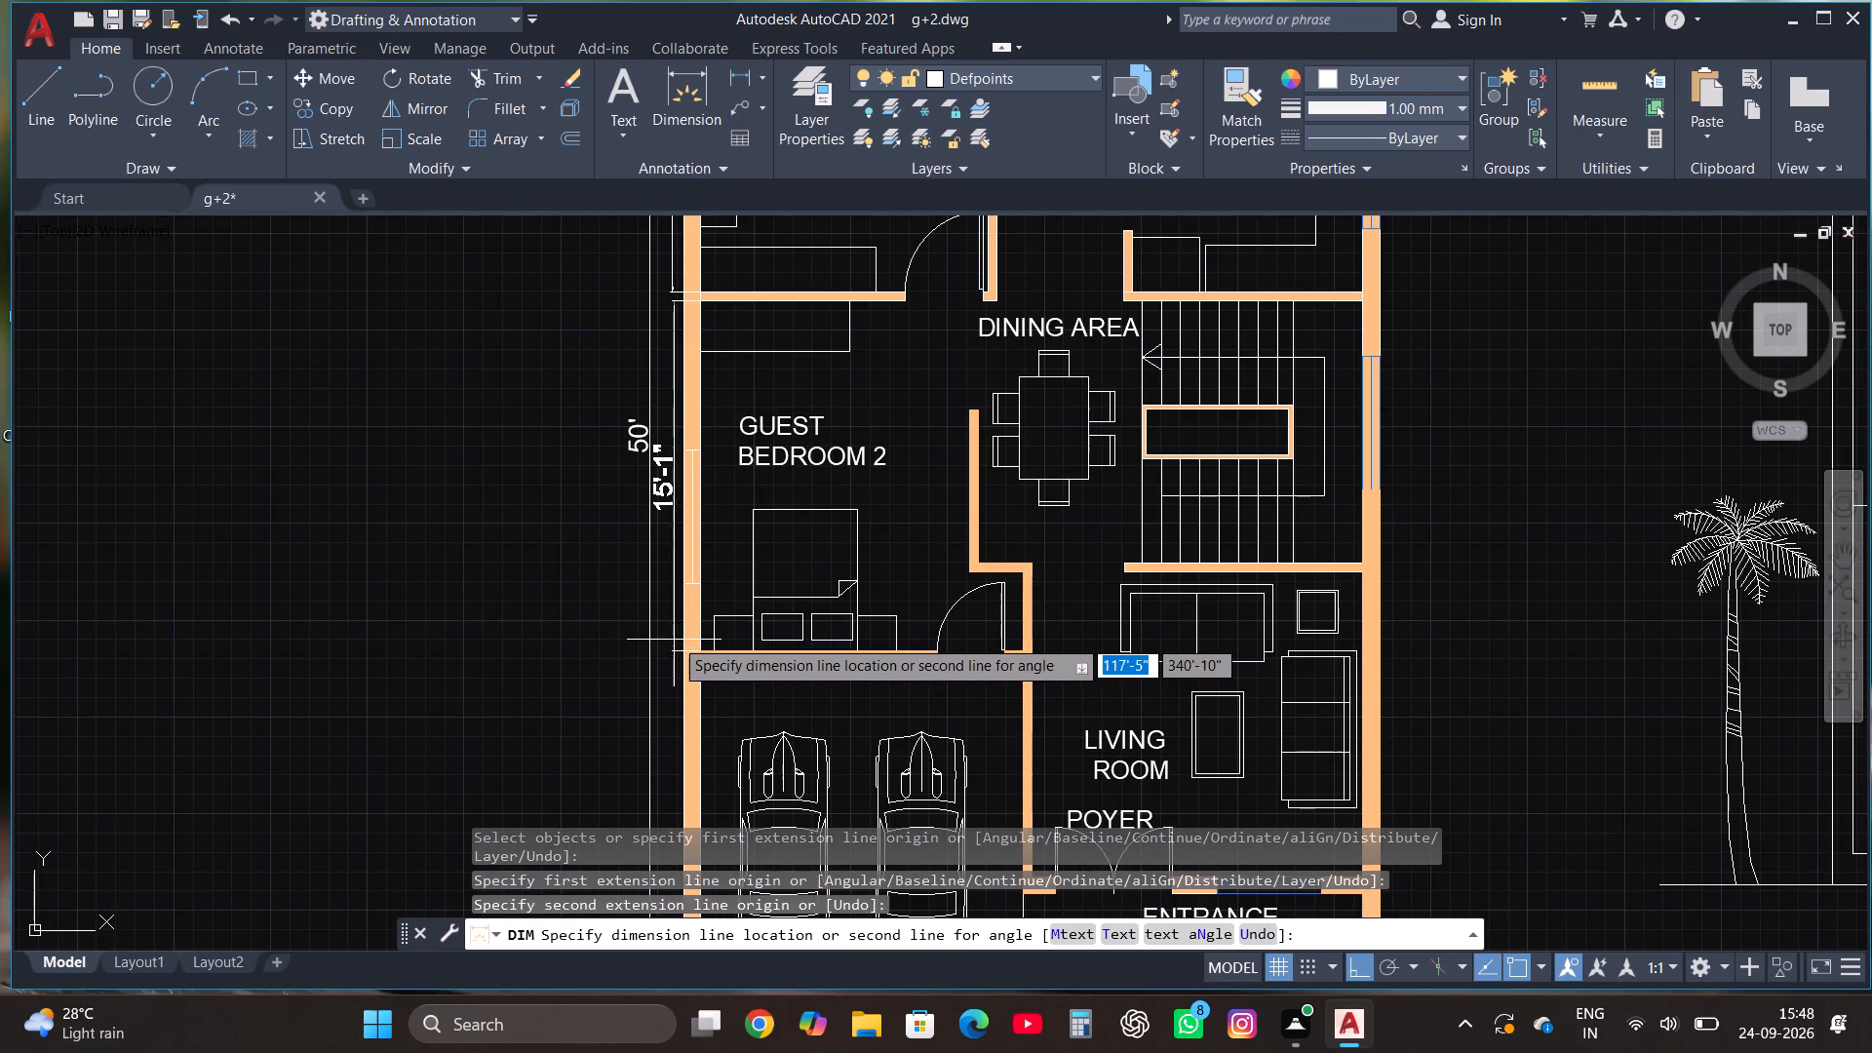
left_click(673, 637)
Dimension the car parking's inner north-south length, placing the dimension line outside the west wall below guest bedroom 2's dimension.
scroll(666, 206, "down", 3)
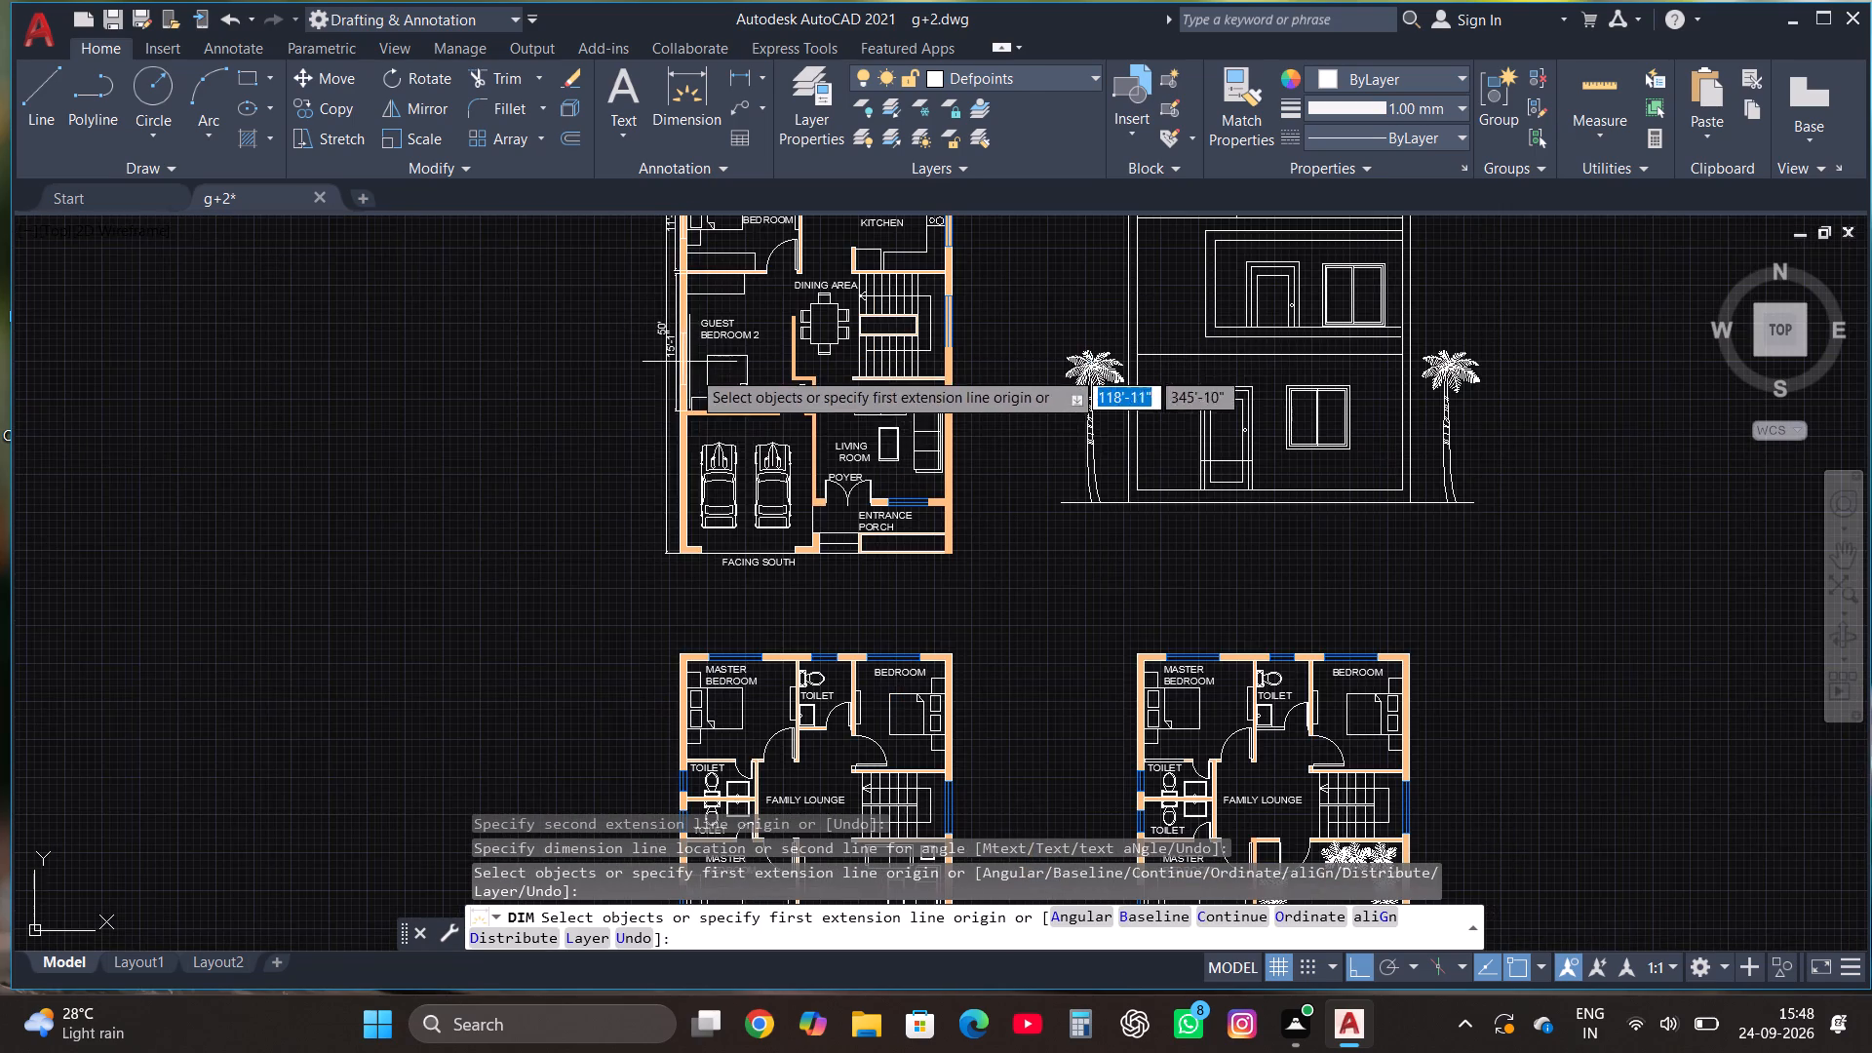
scroll(680, 422, "up", 1)
left_click(688, 94)
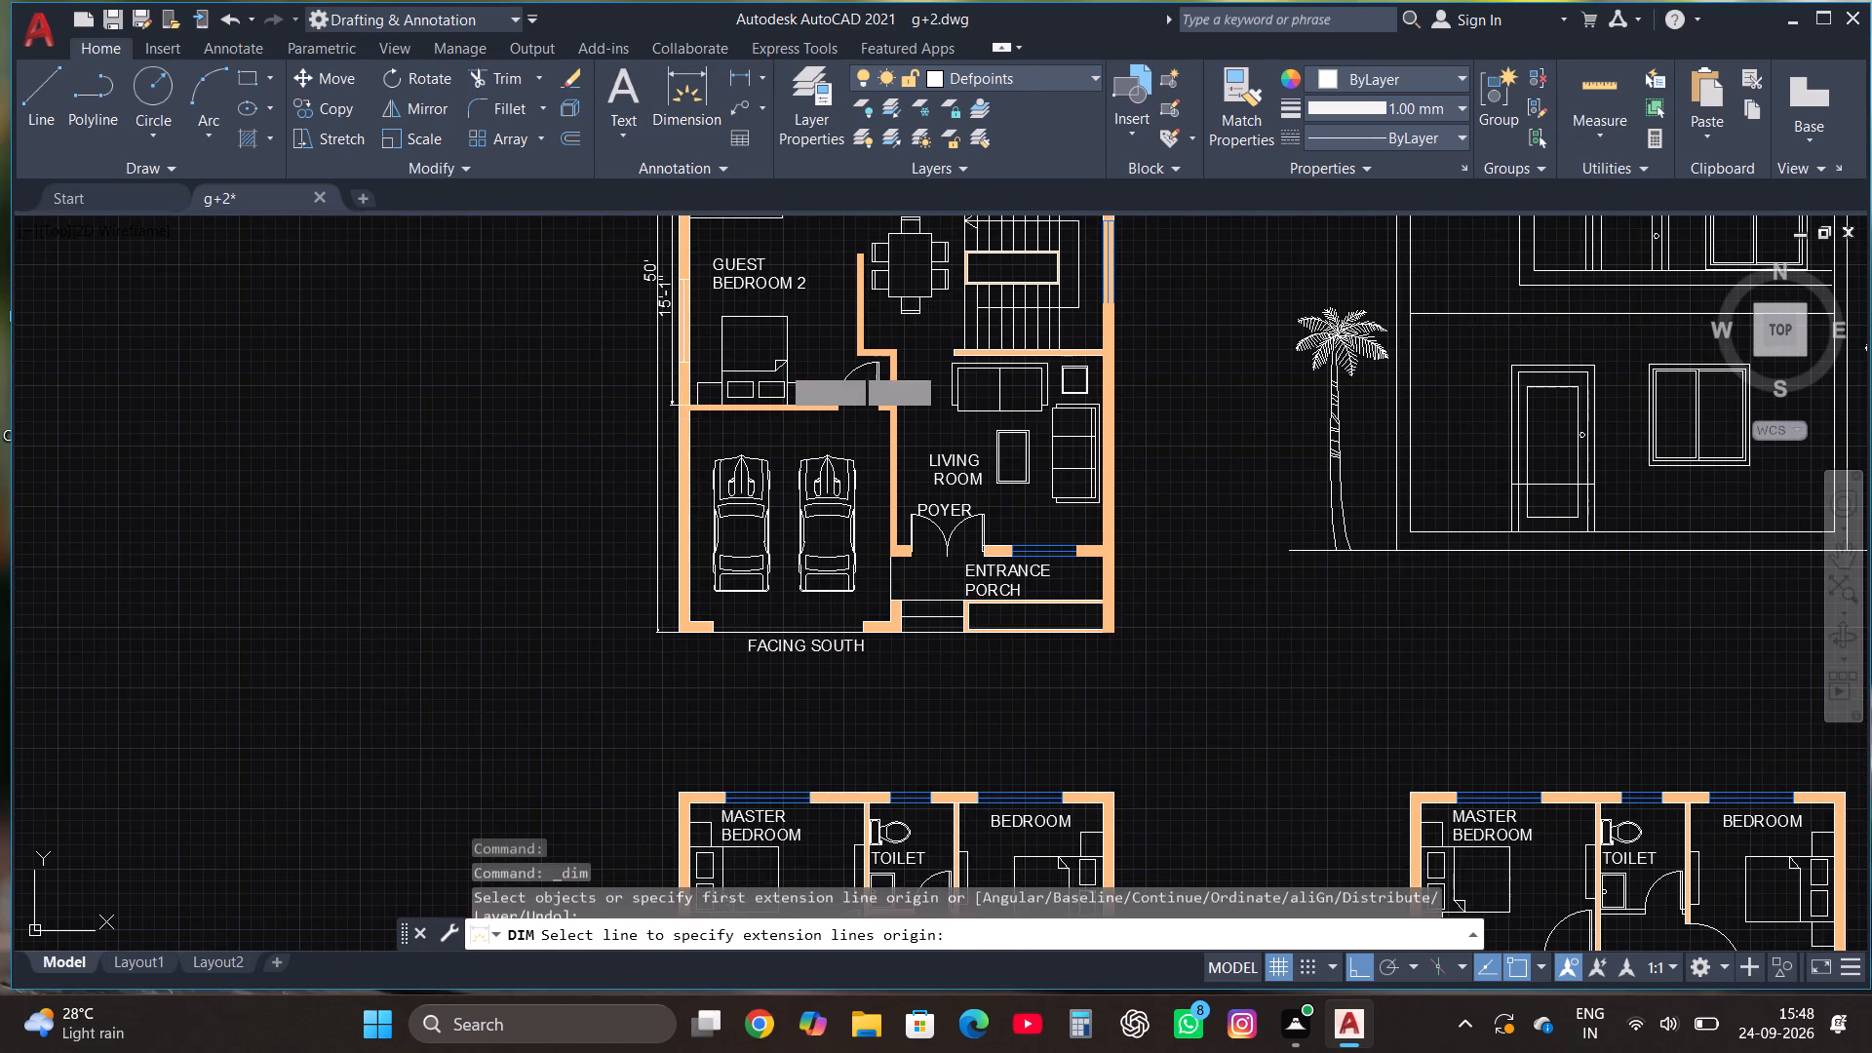
scroll(705, 426, "up", 2)
left_click(664, 389)
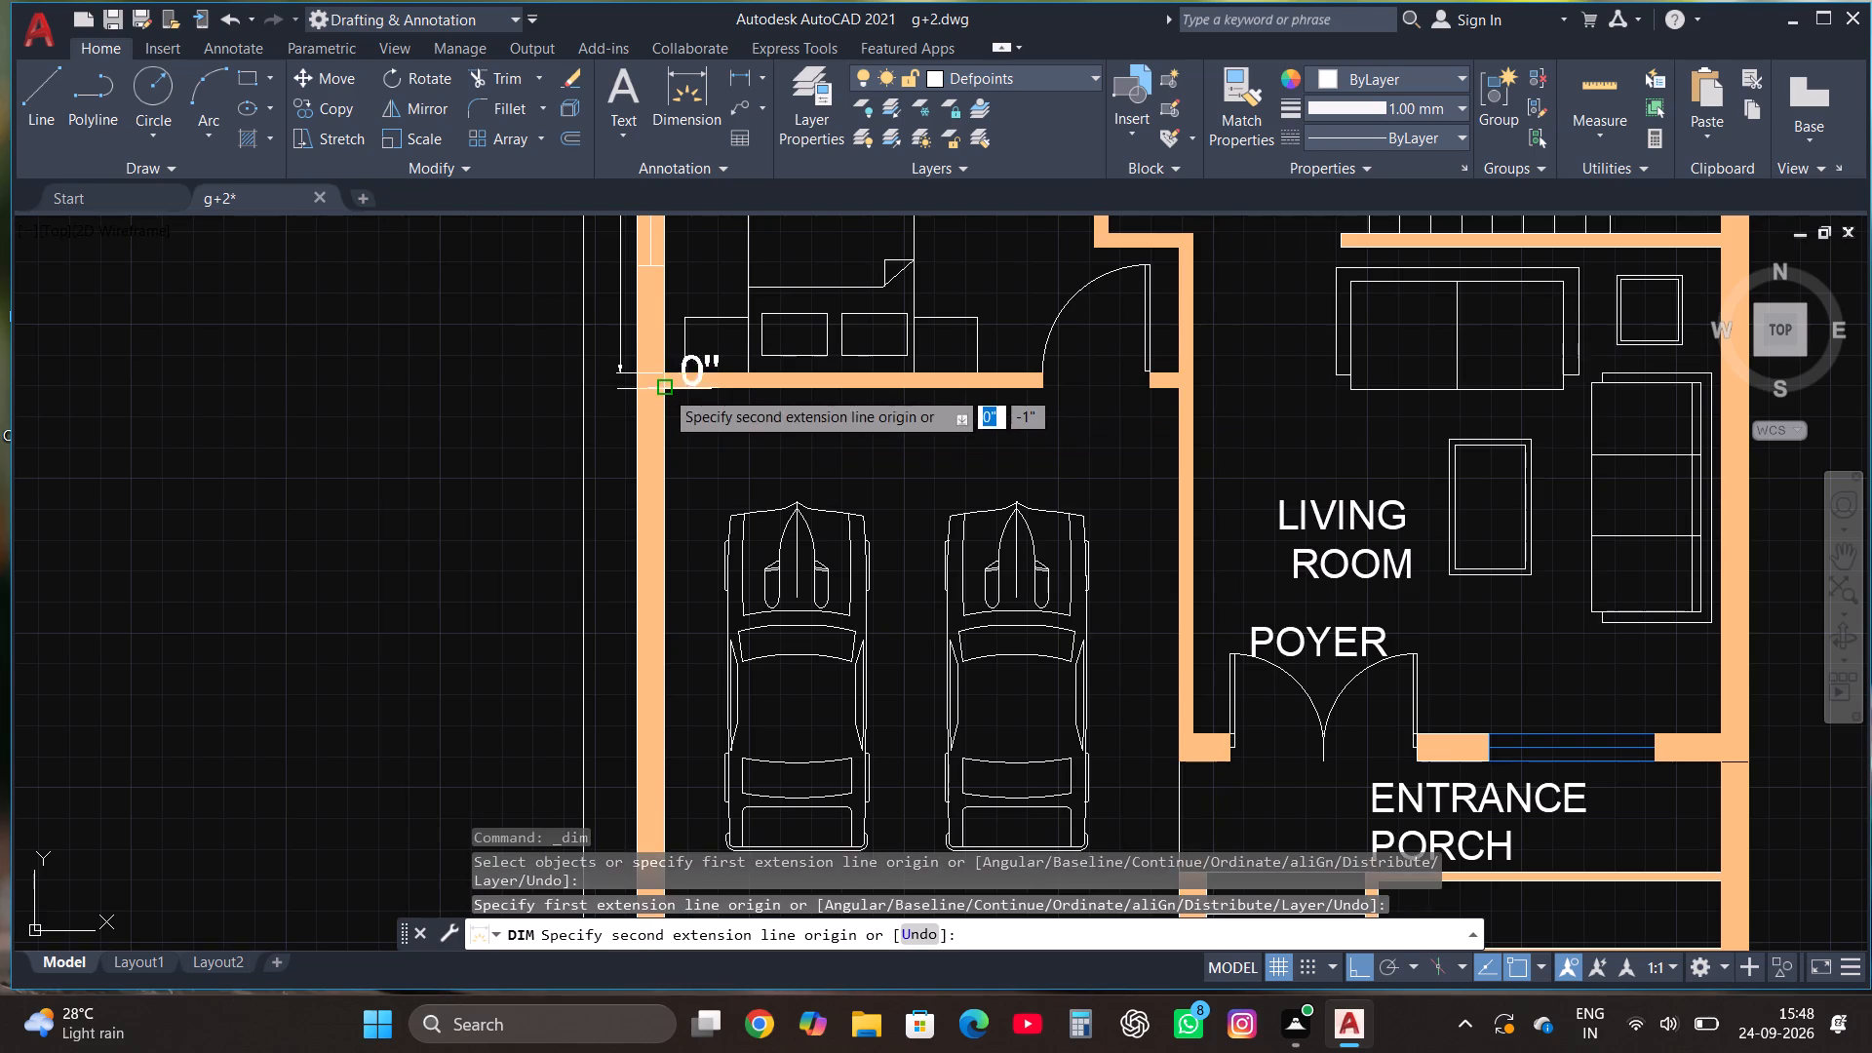
scroll(666, 383, "down", 2)
scroll(668, 590, "up", 2)
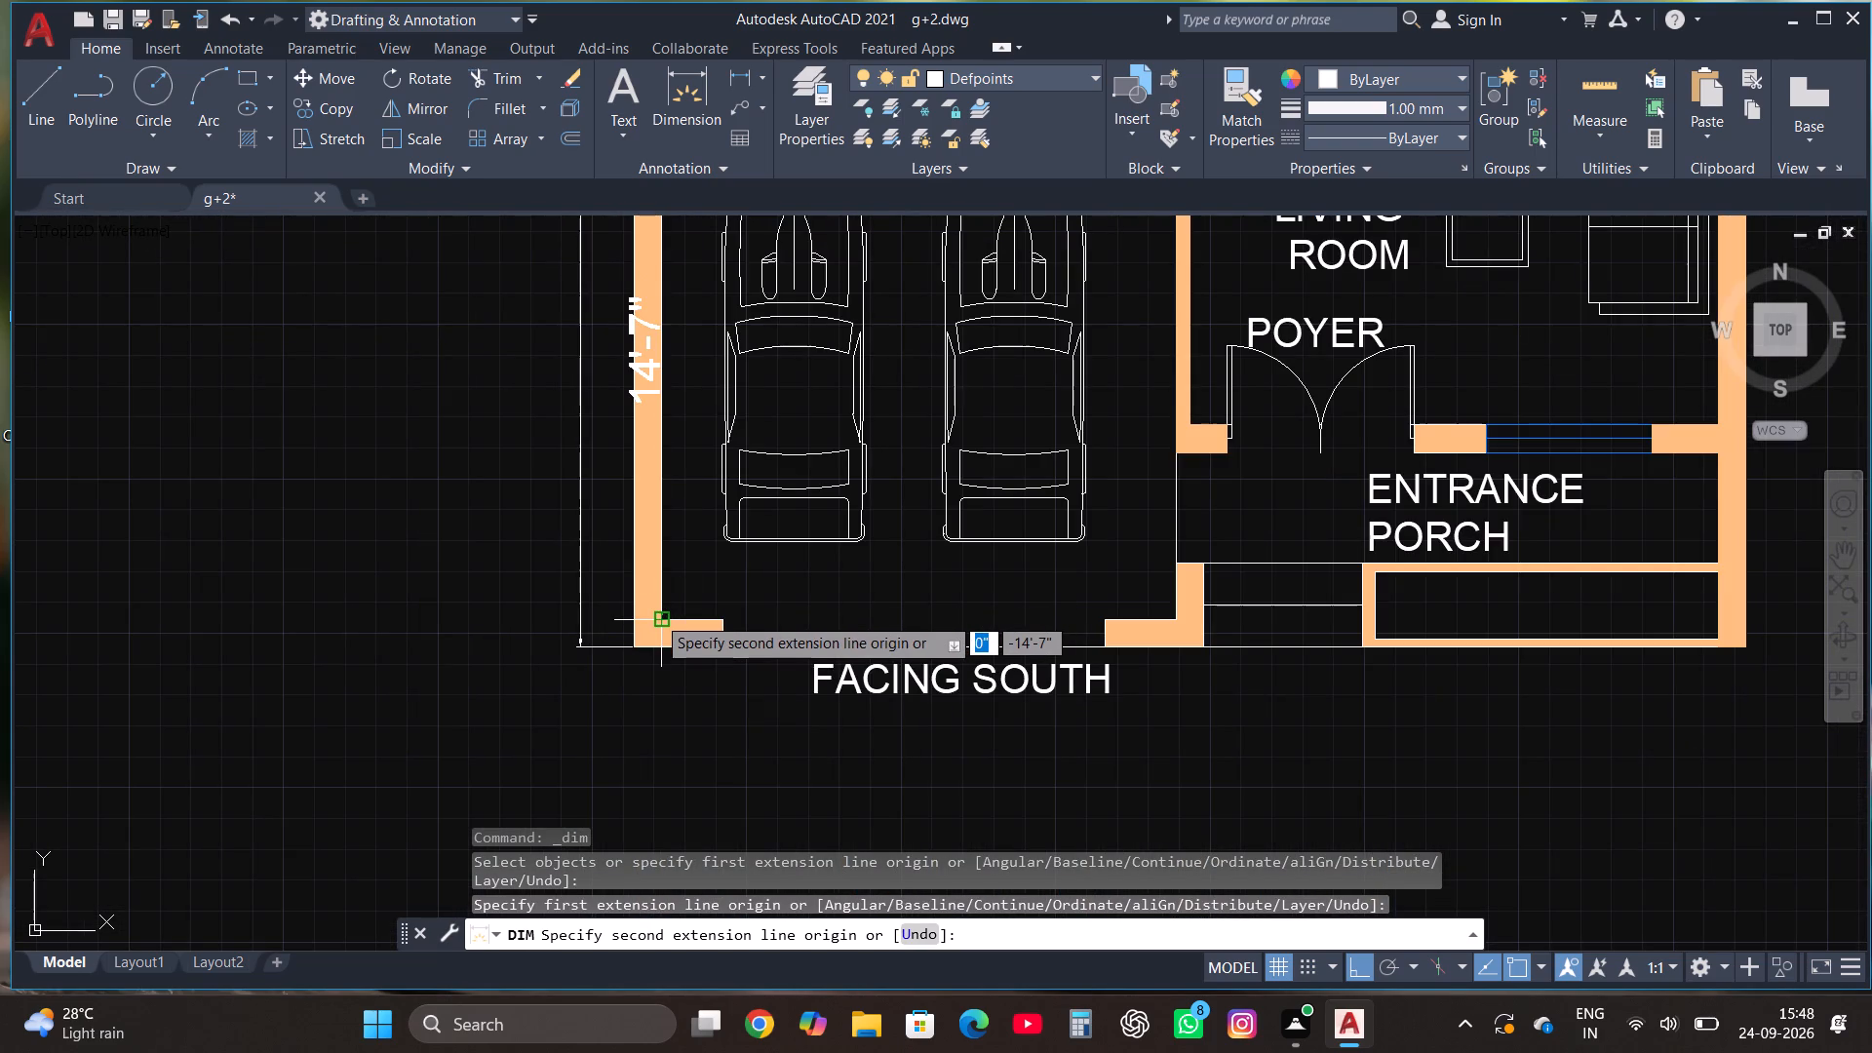
left_click(664, 615)
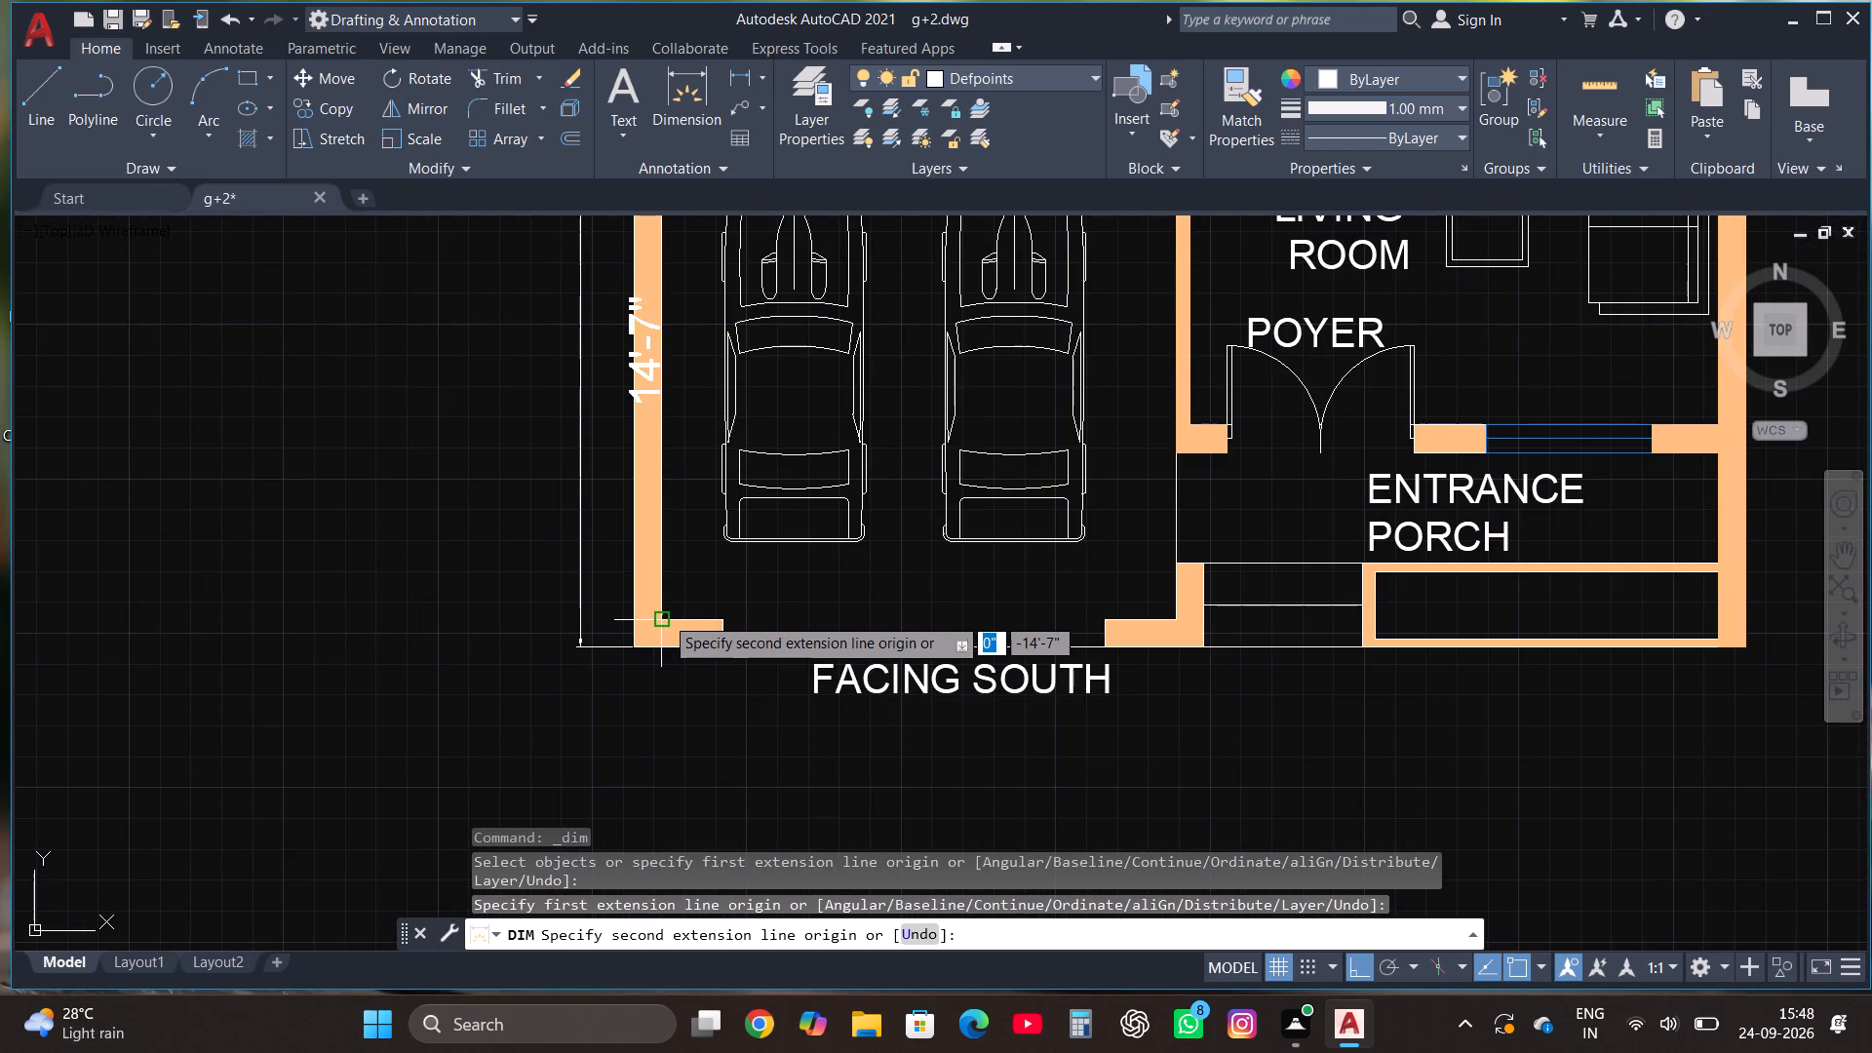
scroll(664, 614, "down", 2)
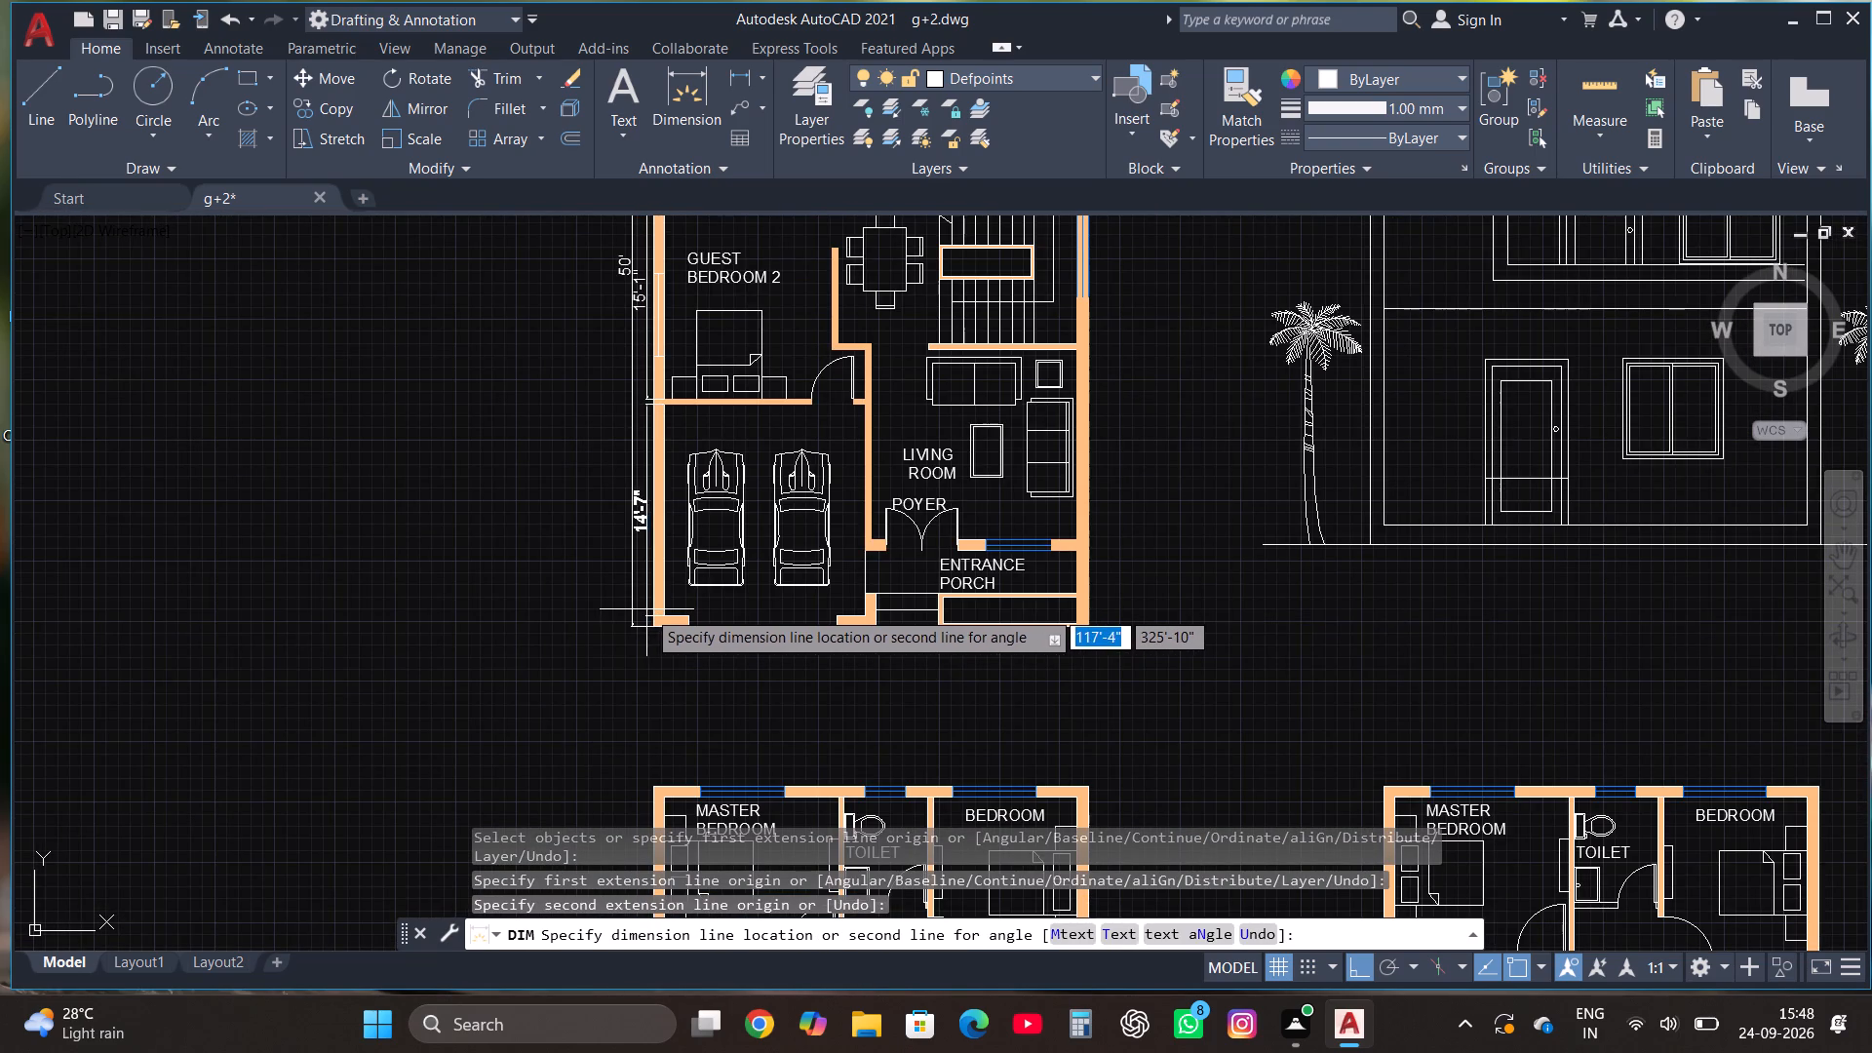
left_click(646, 609)
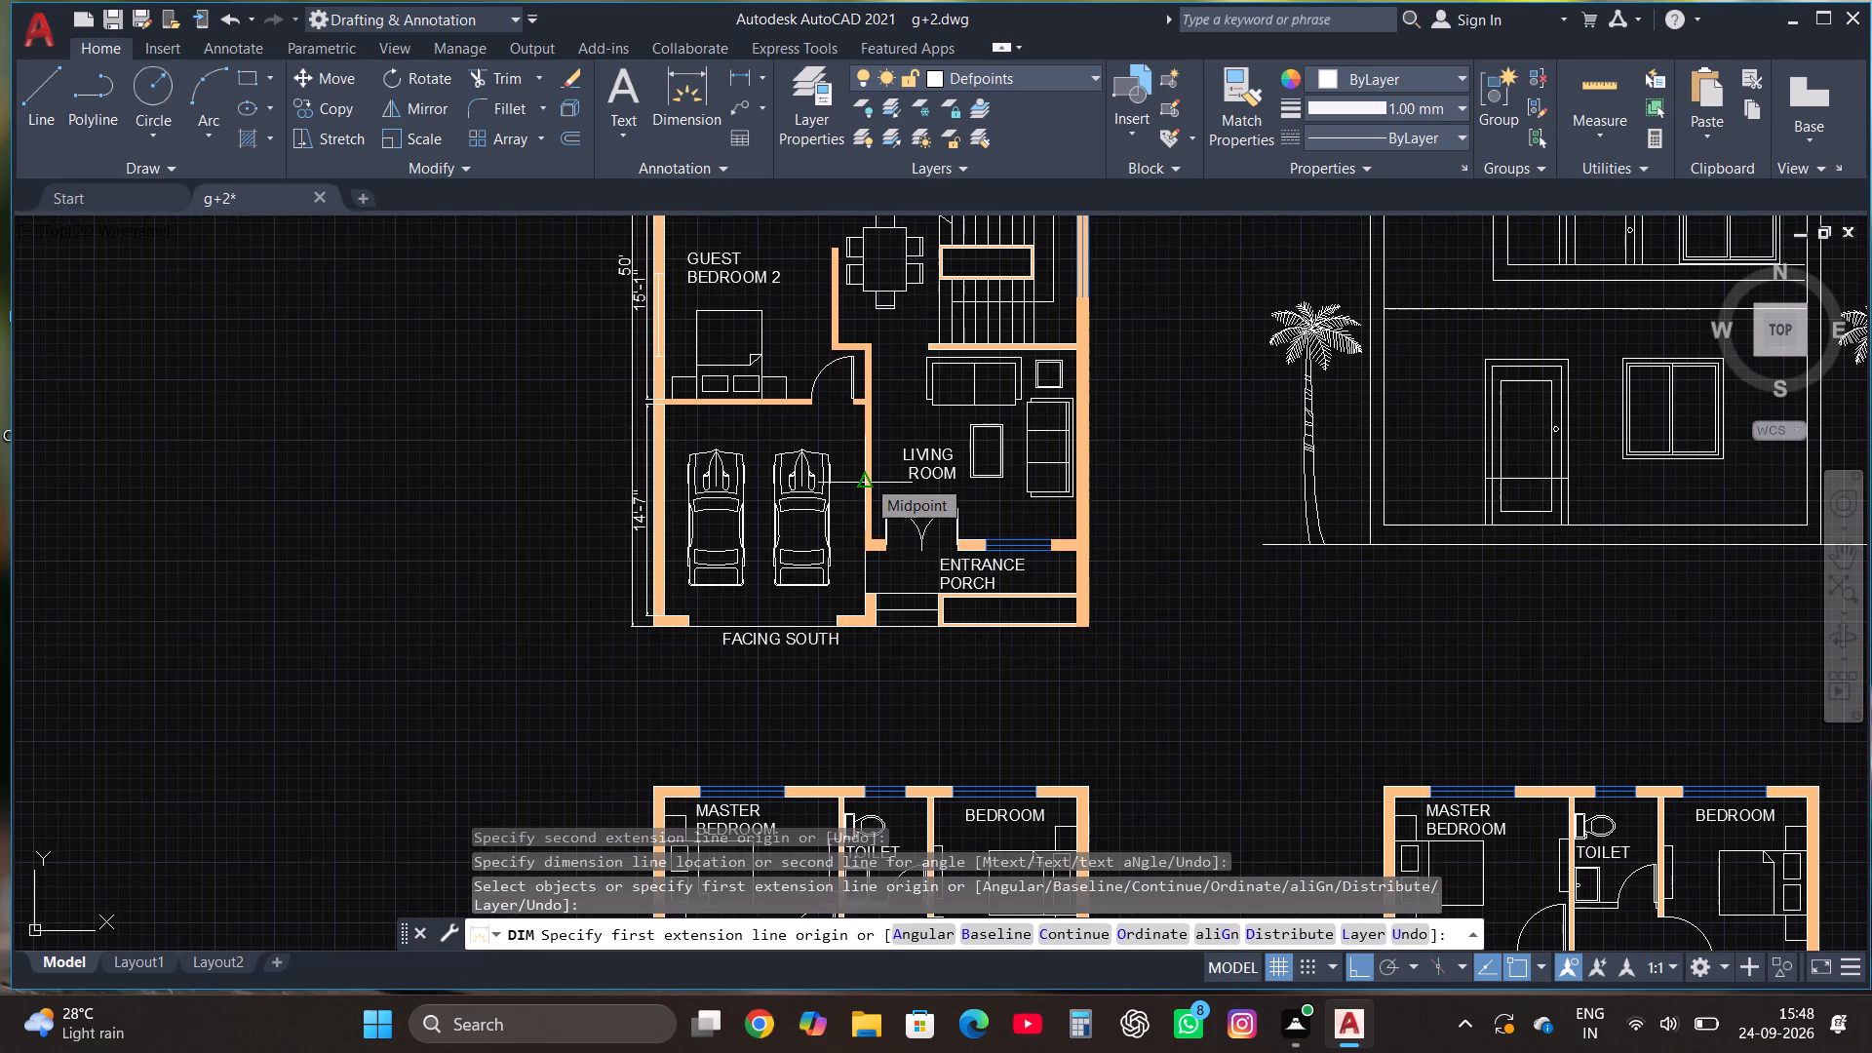
scroll(880, 487, "down", 2)
scroll(934, 423, "up", 1)
key("Escape")
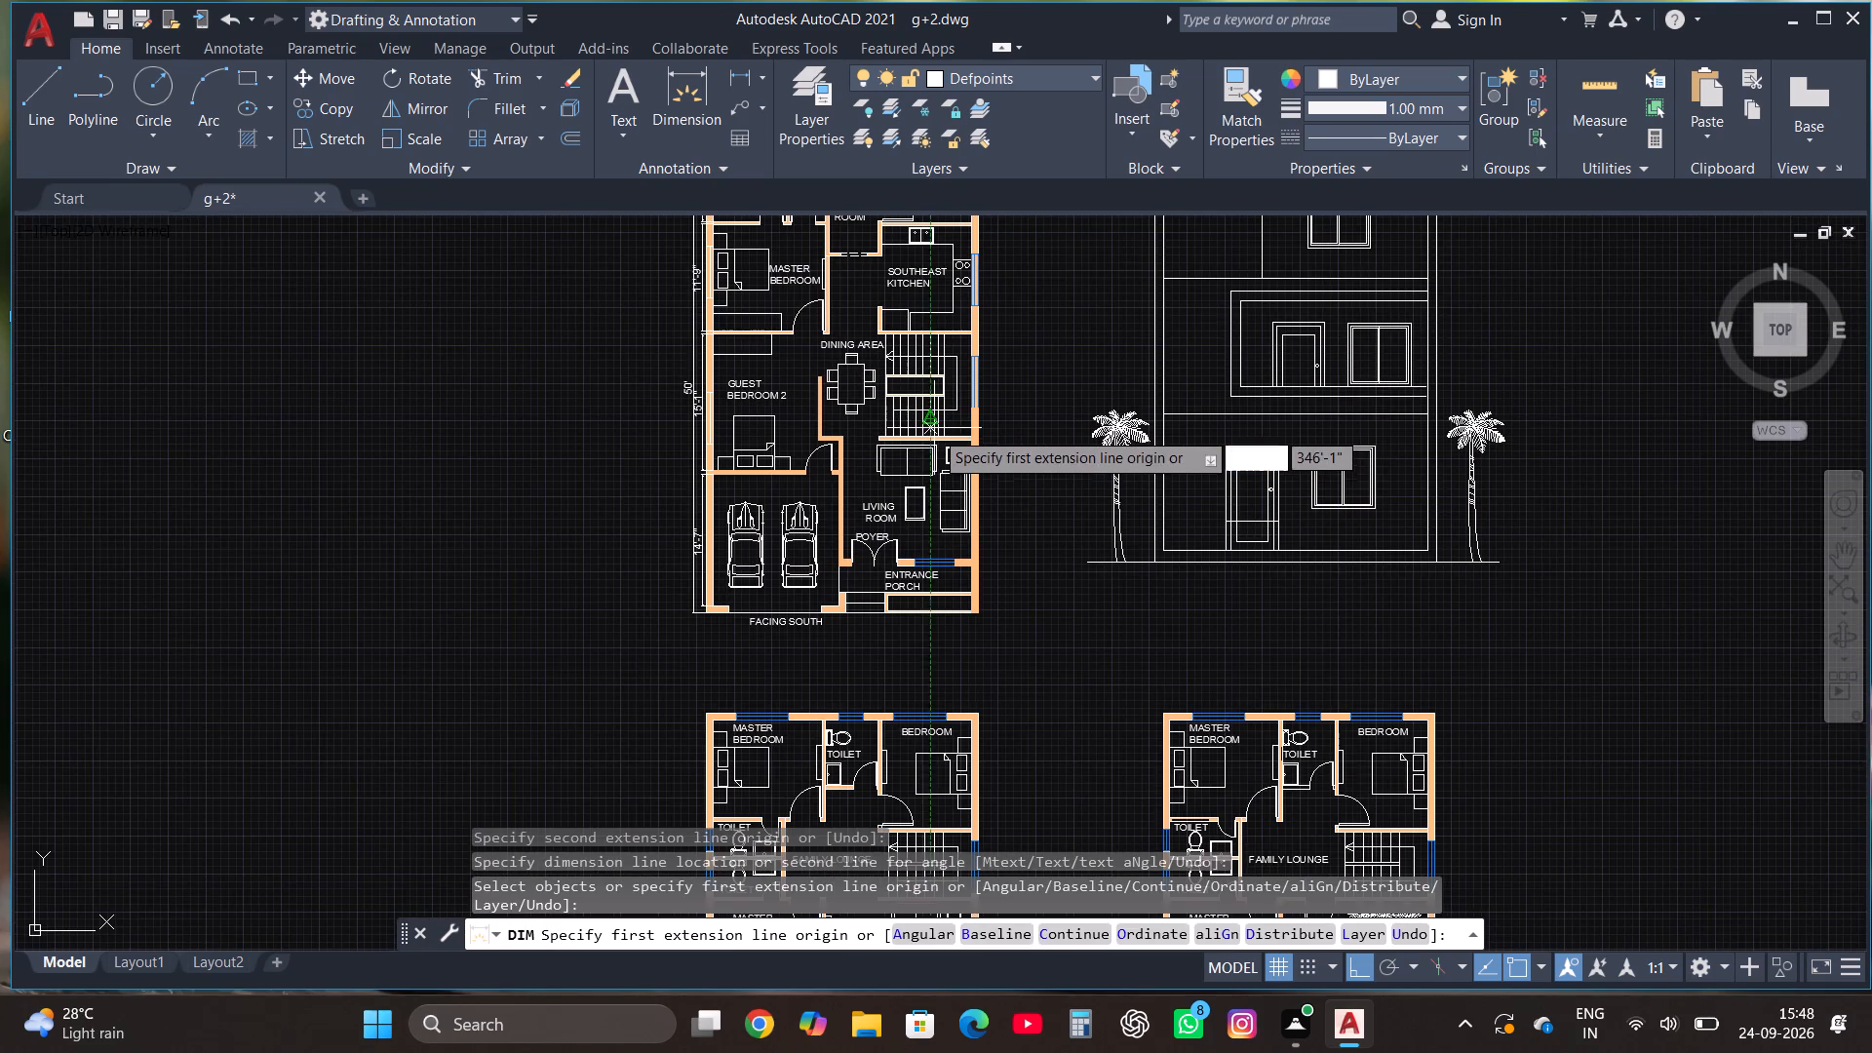
Dimension the car parking's inner east-west width, placing the dimension line south of the plan below the FACING SOUTH label.
scroll(751, 643, "up", 1)
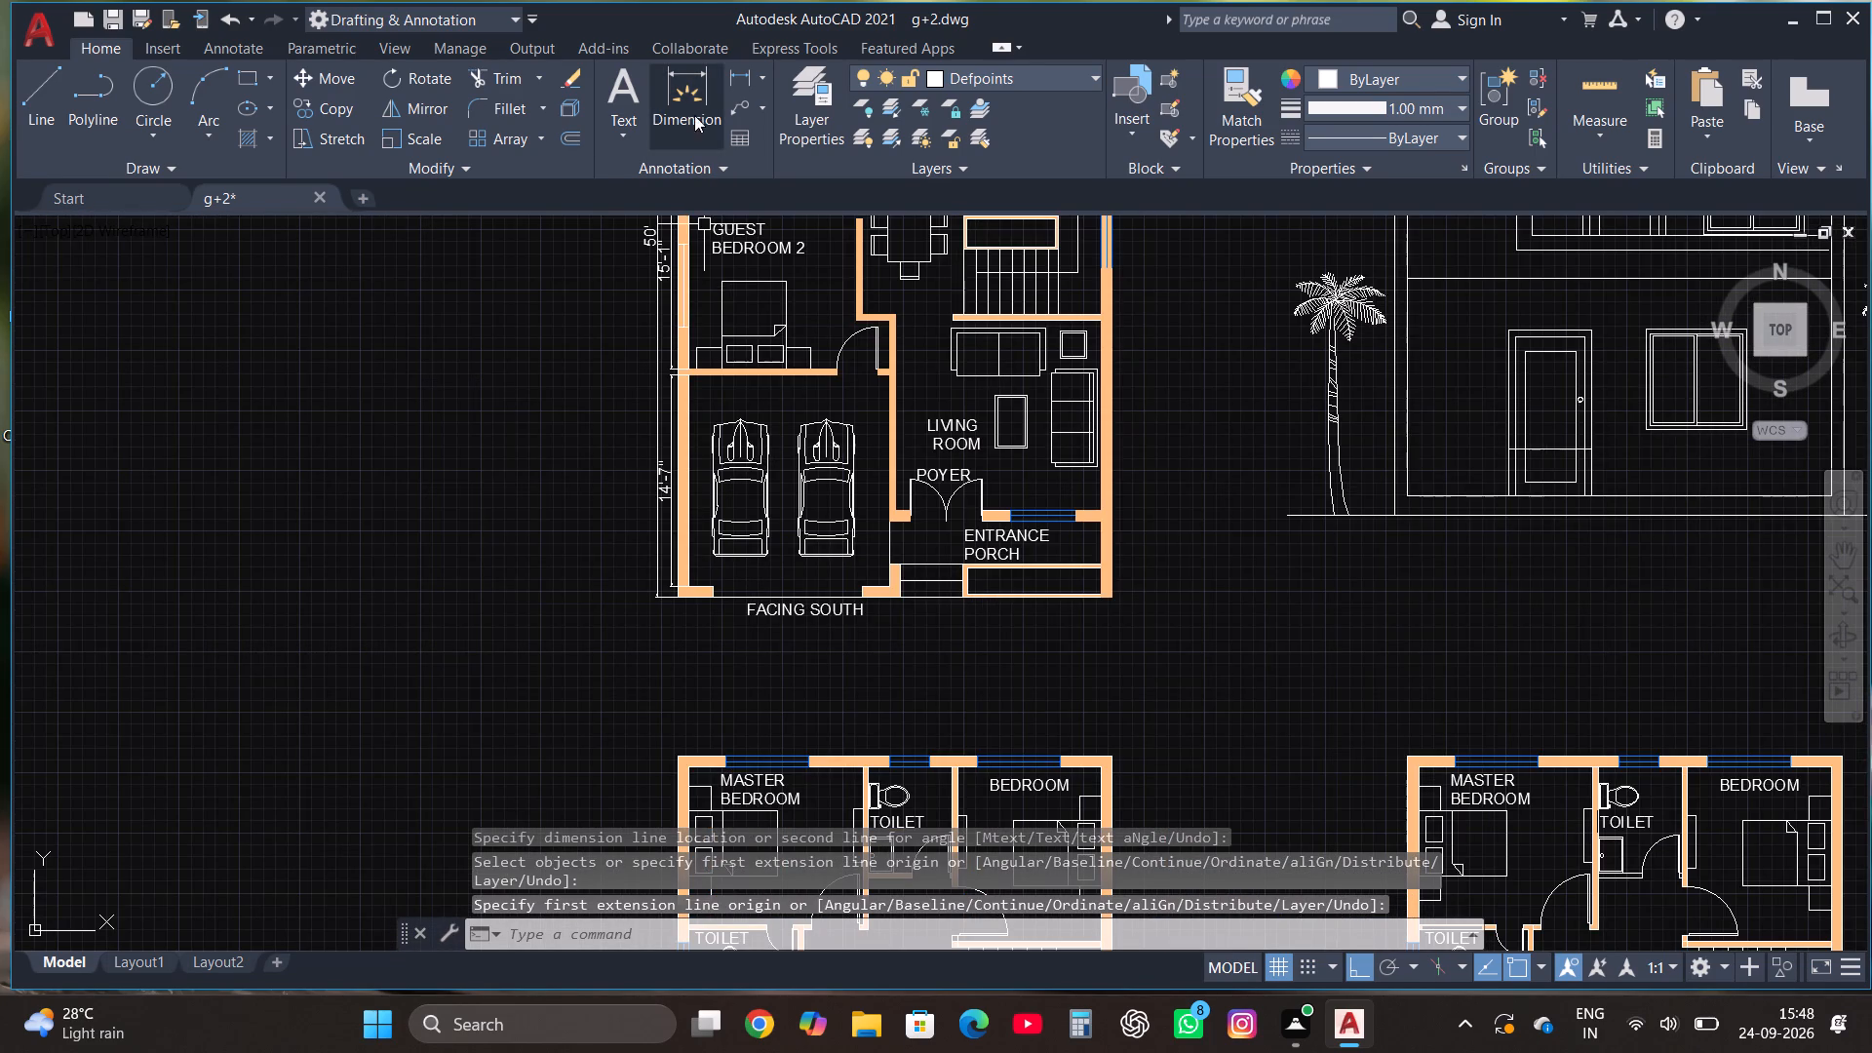
left_click(687, 88)
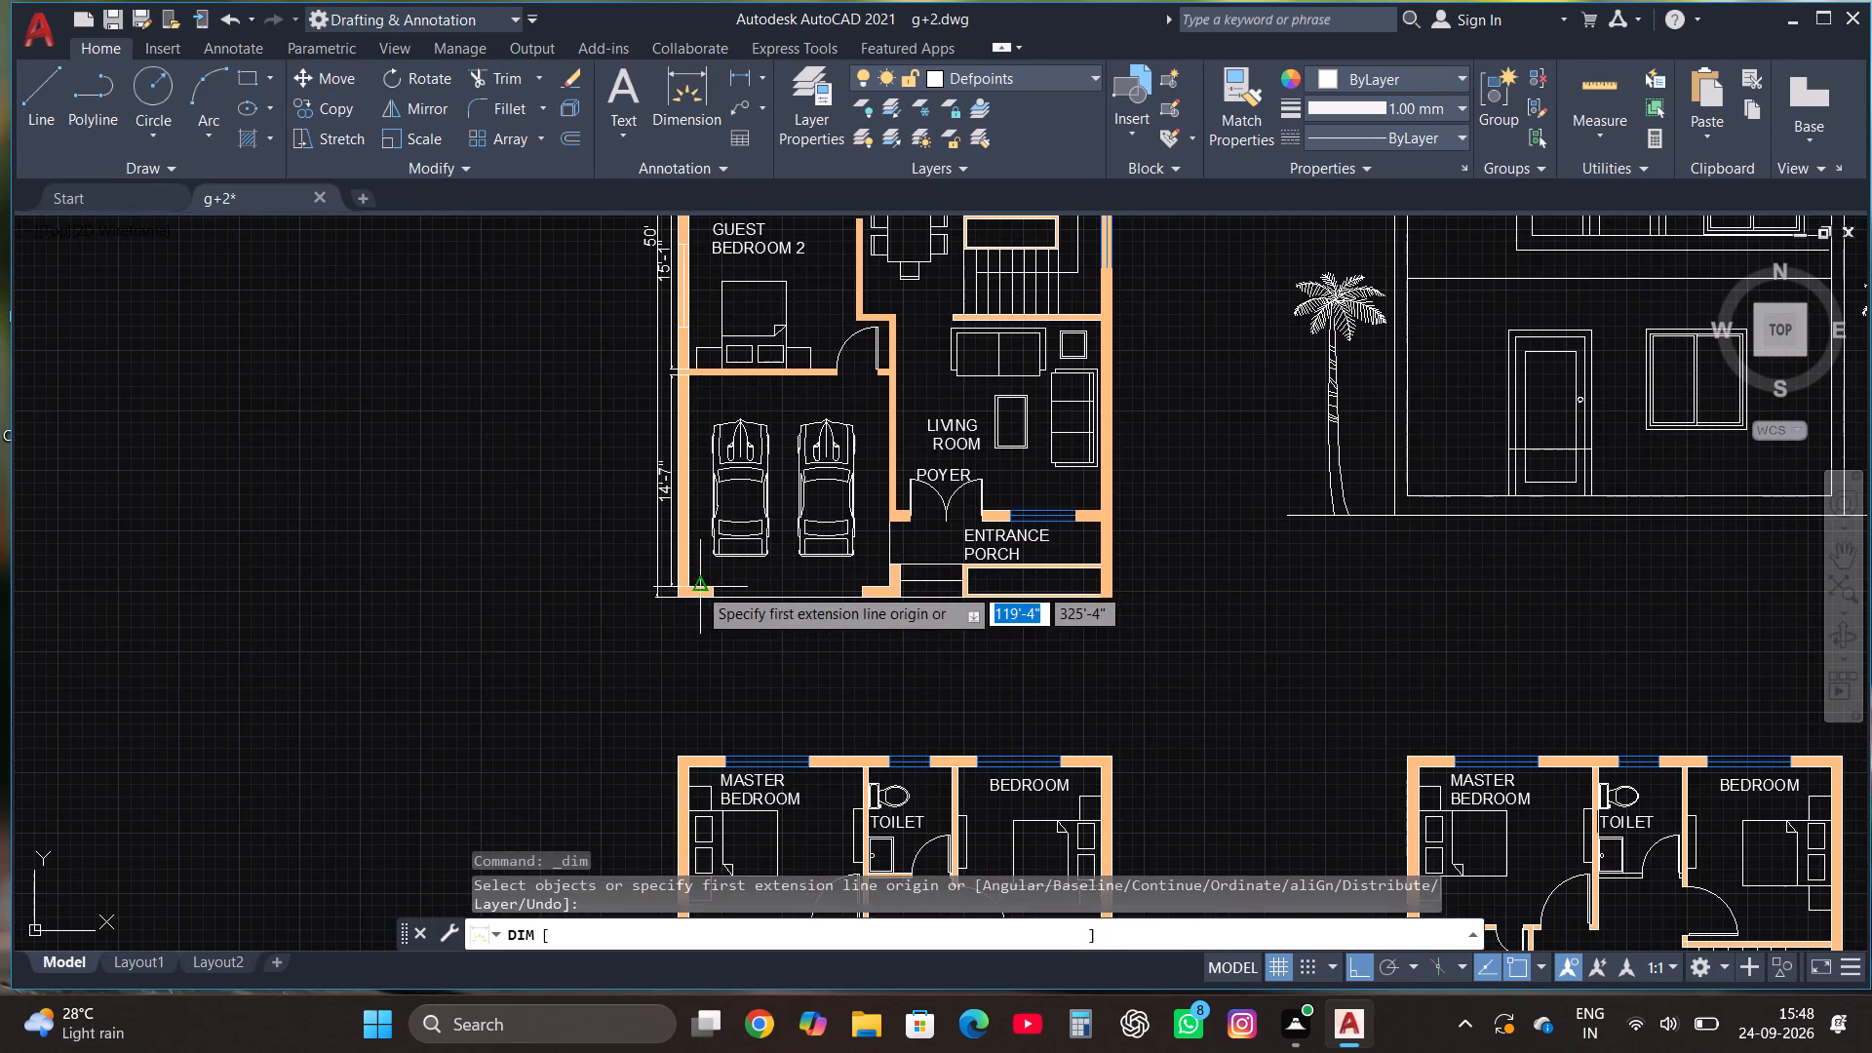
left_click(686, 586)
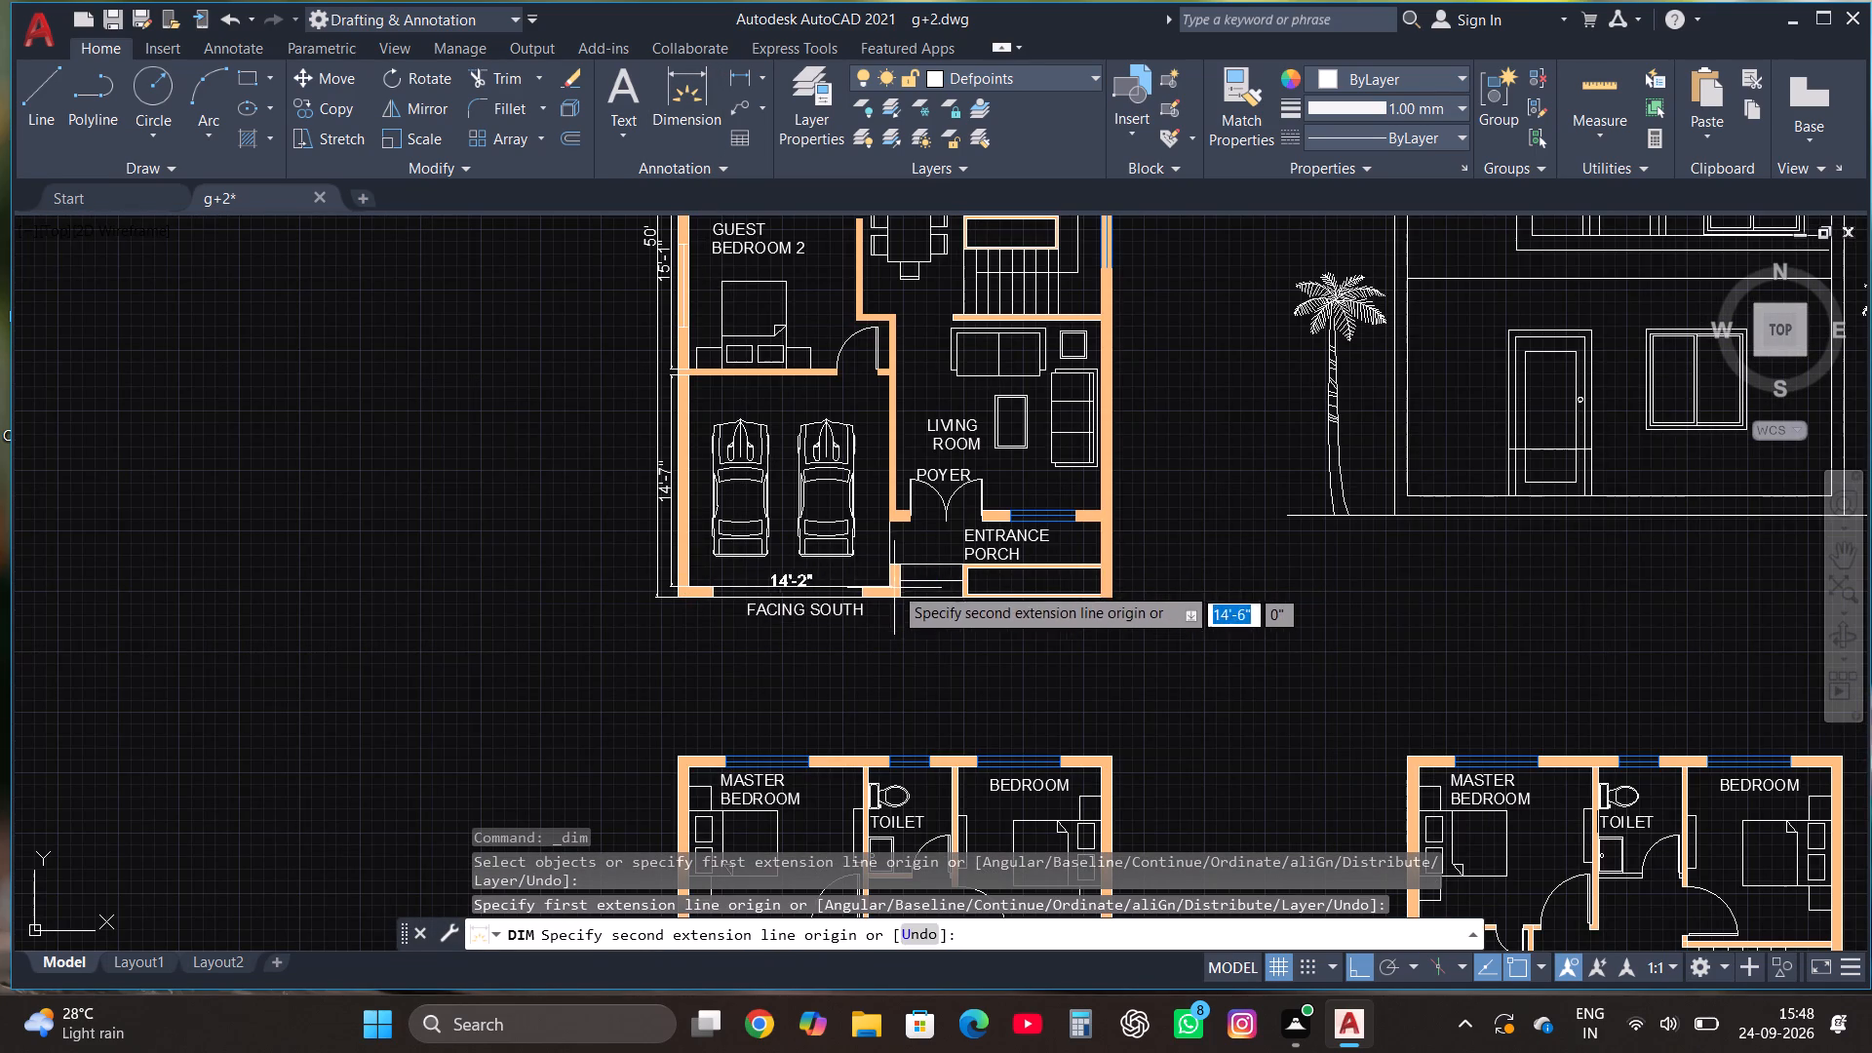
left_click(887, 581)
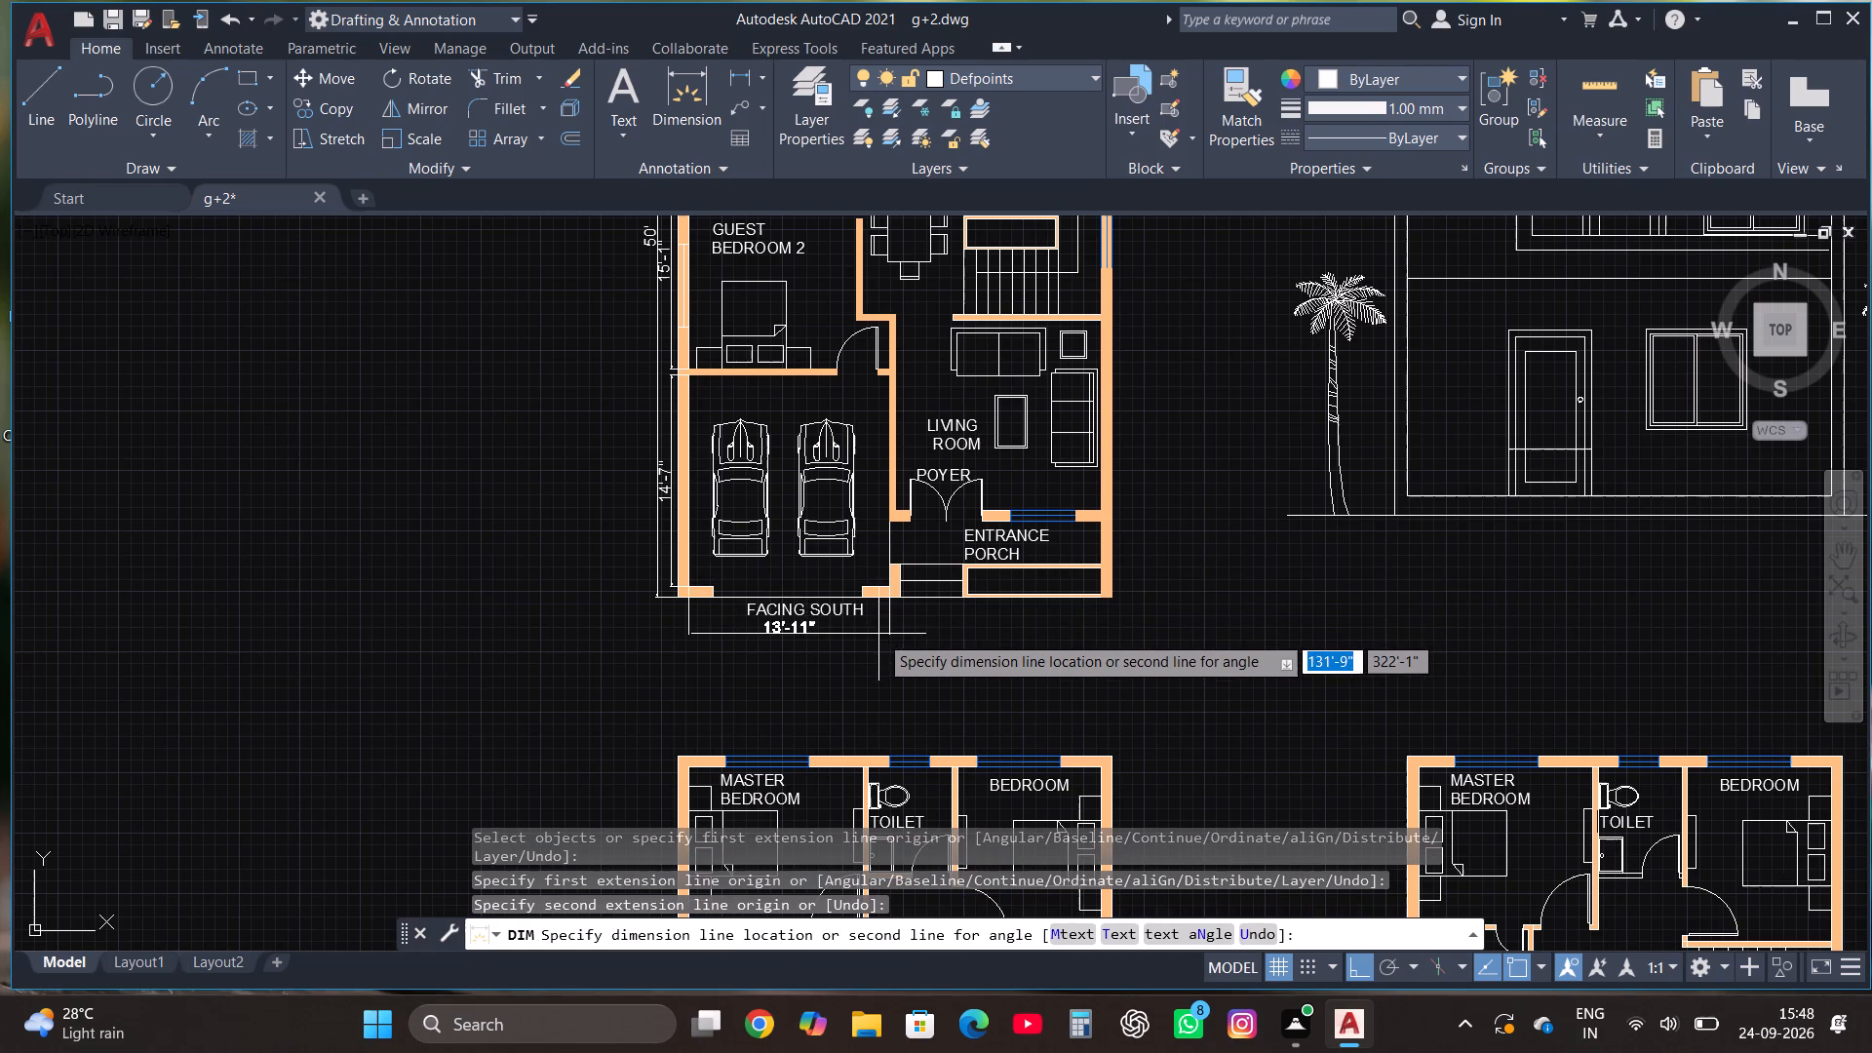
left_click(877, 632)
Dimension the entrance porch's inner width up to the east wall, placing the dimension line in line with the parking width dimension.
scroll(1158, 597, "up", 1)
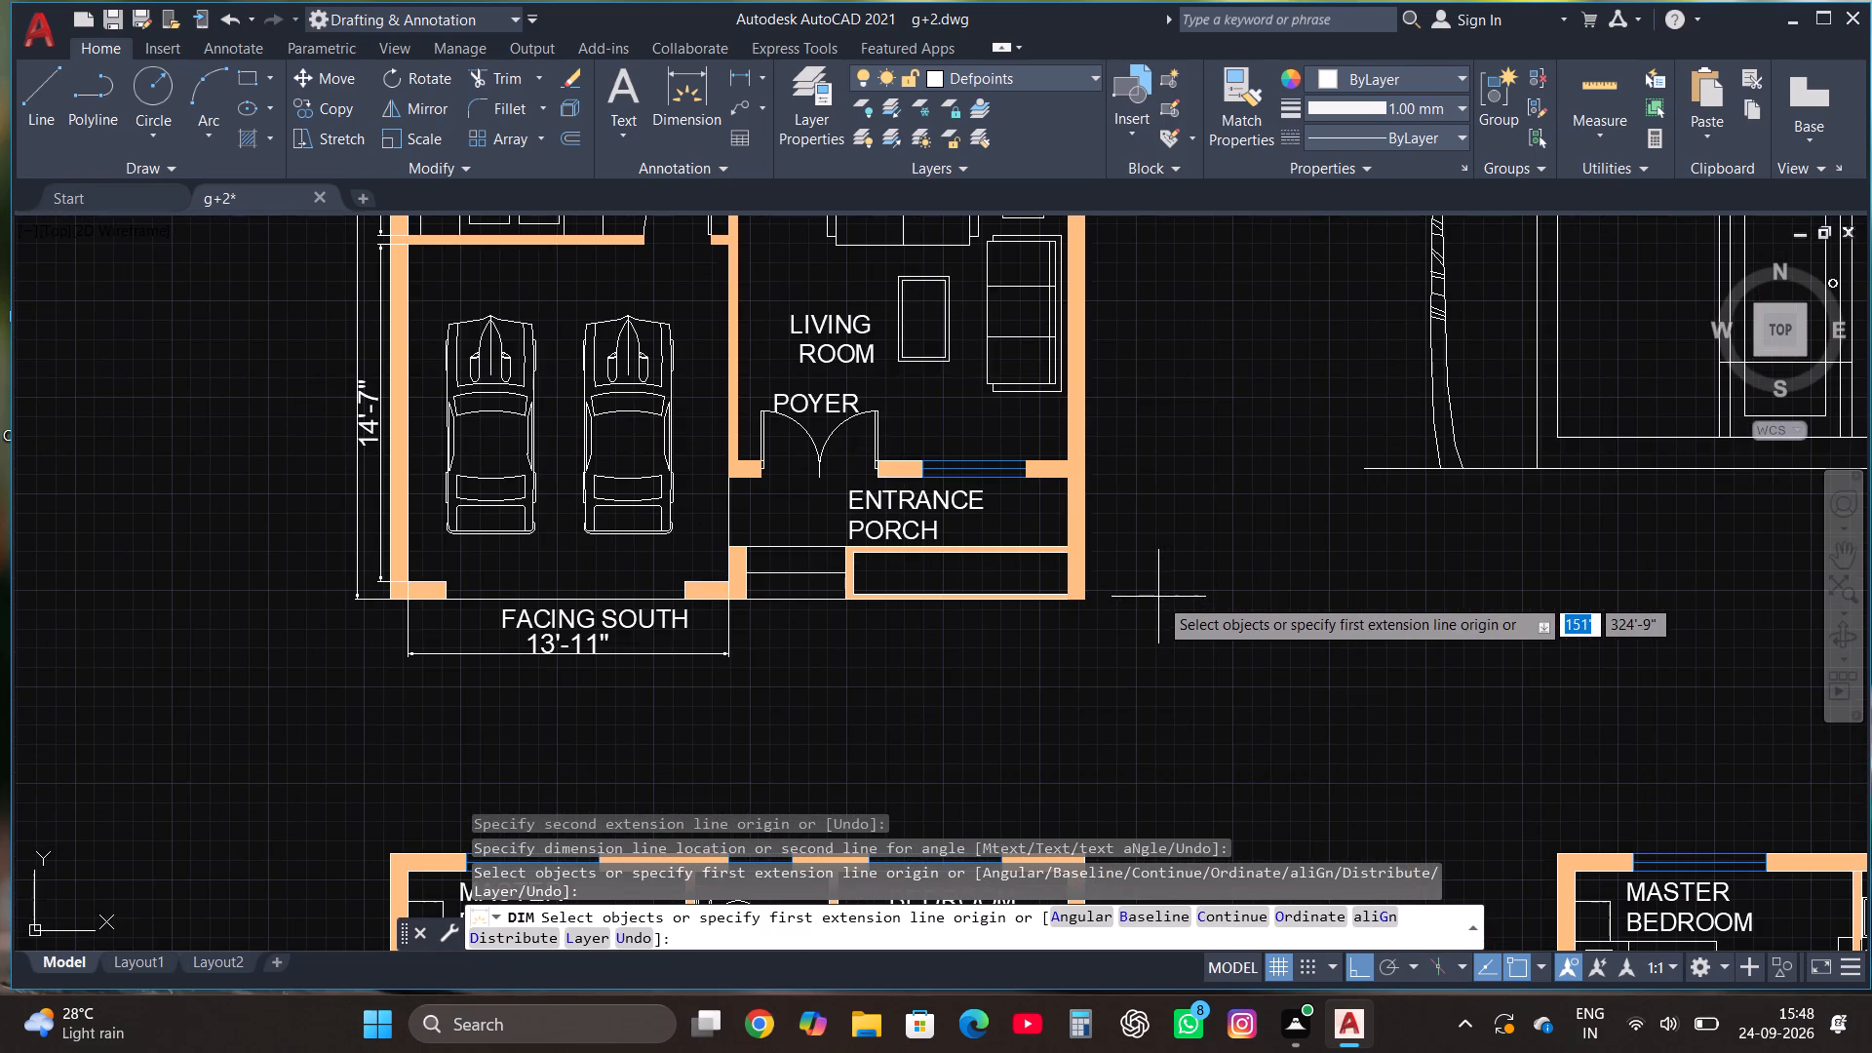
left_click(688, 80)
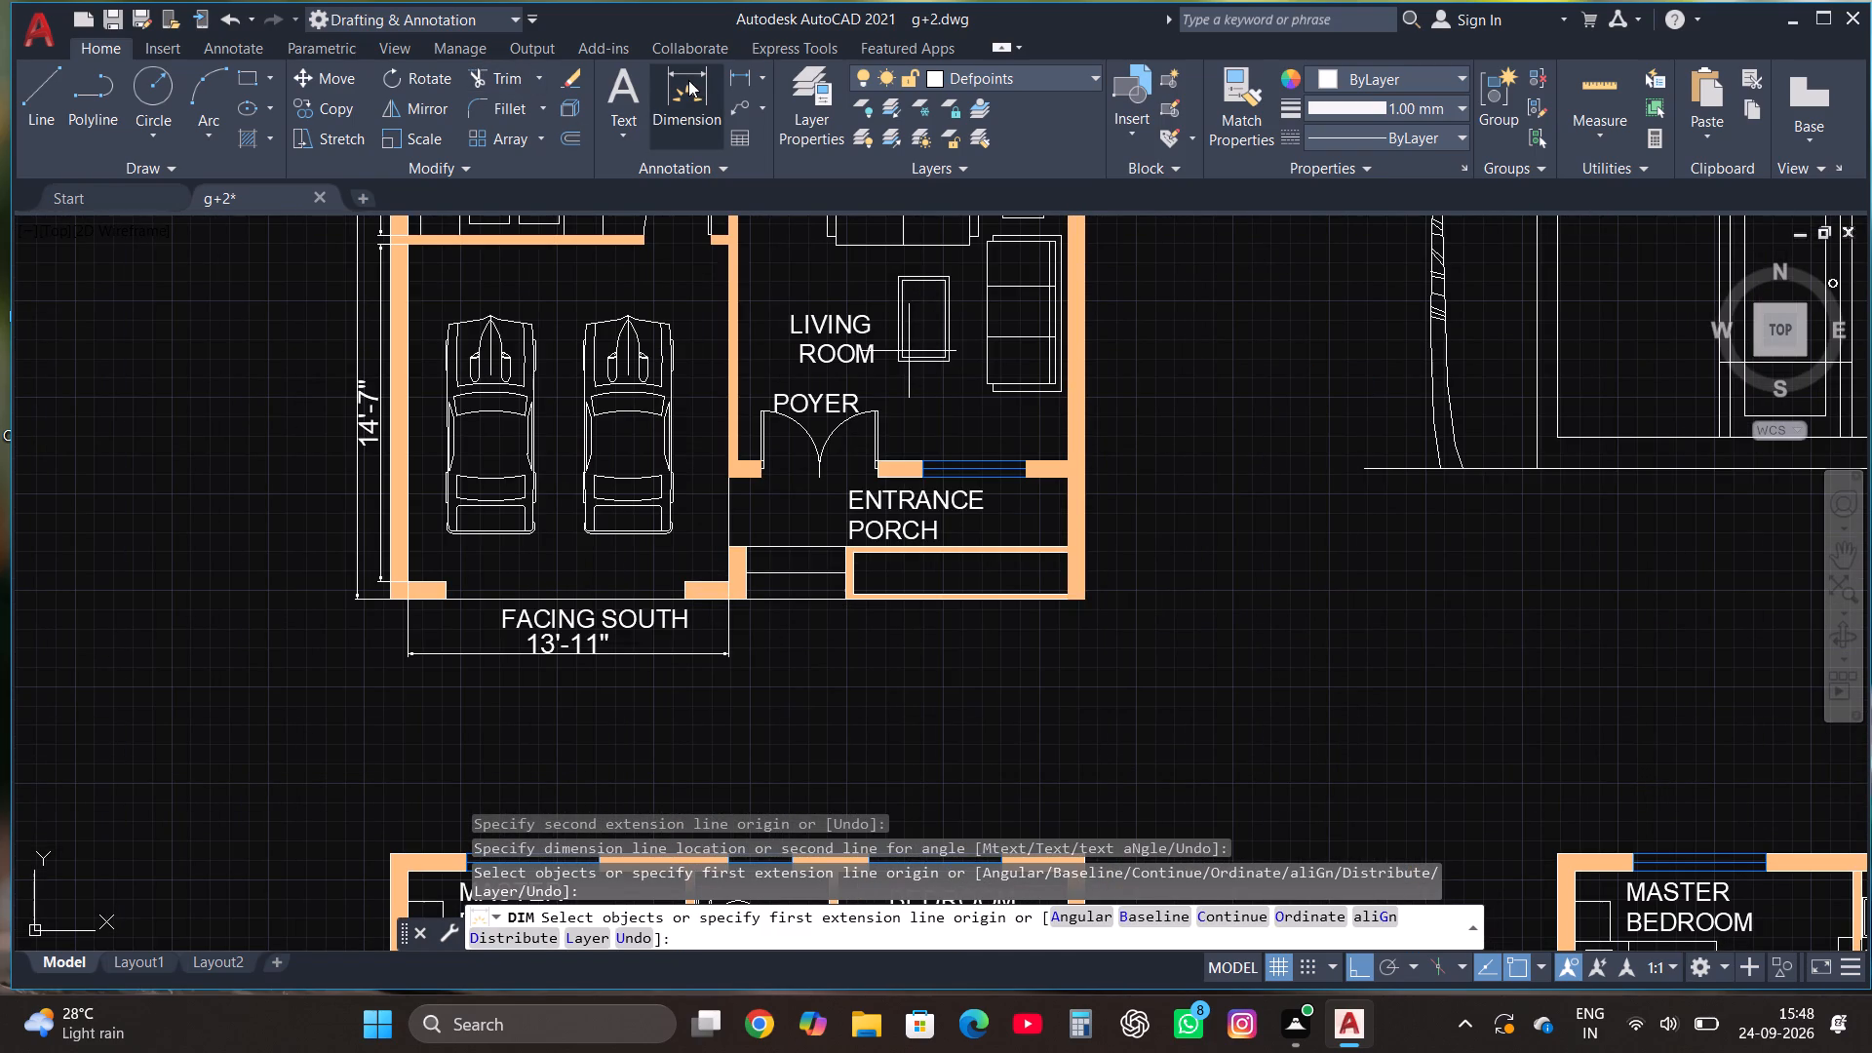
left_click(742, 595)
left_click(1061, 591)
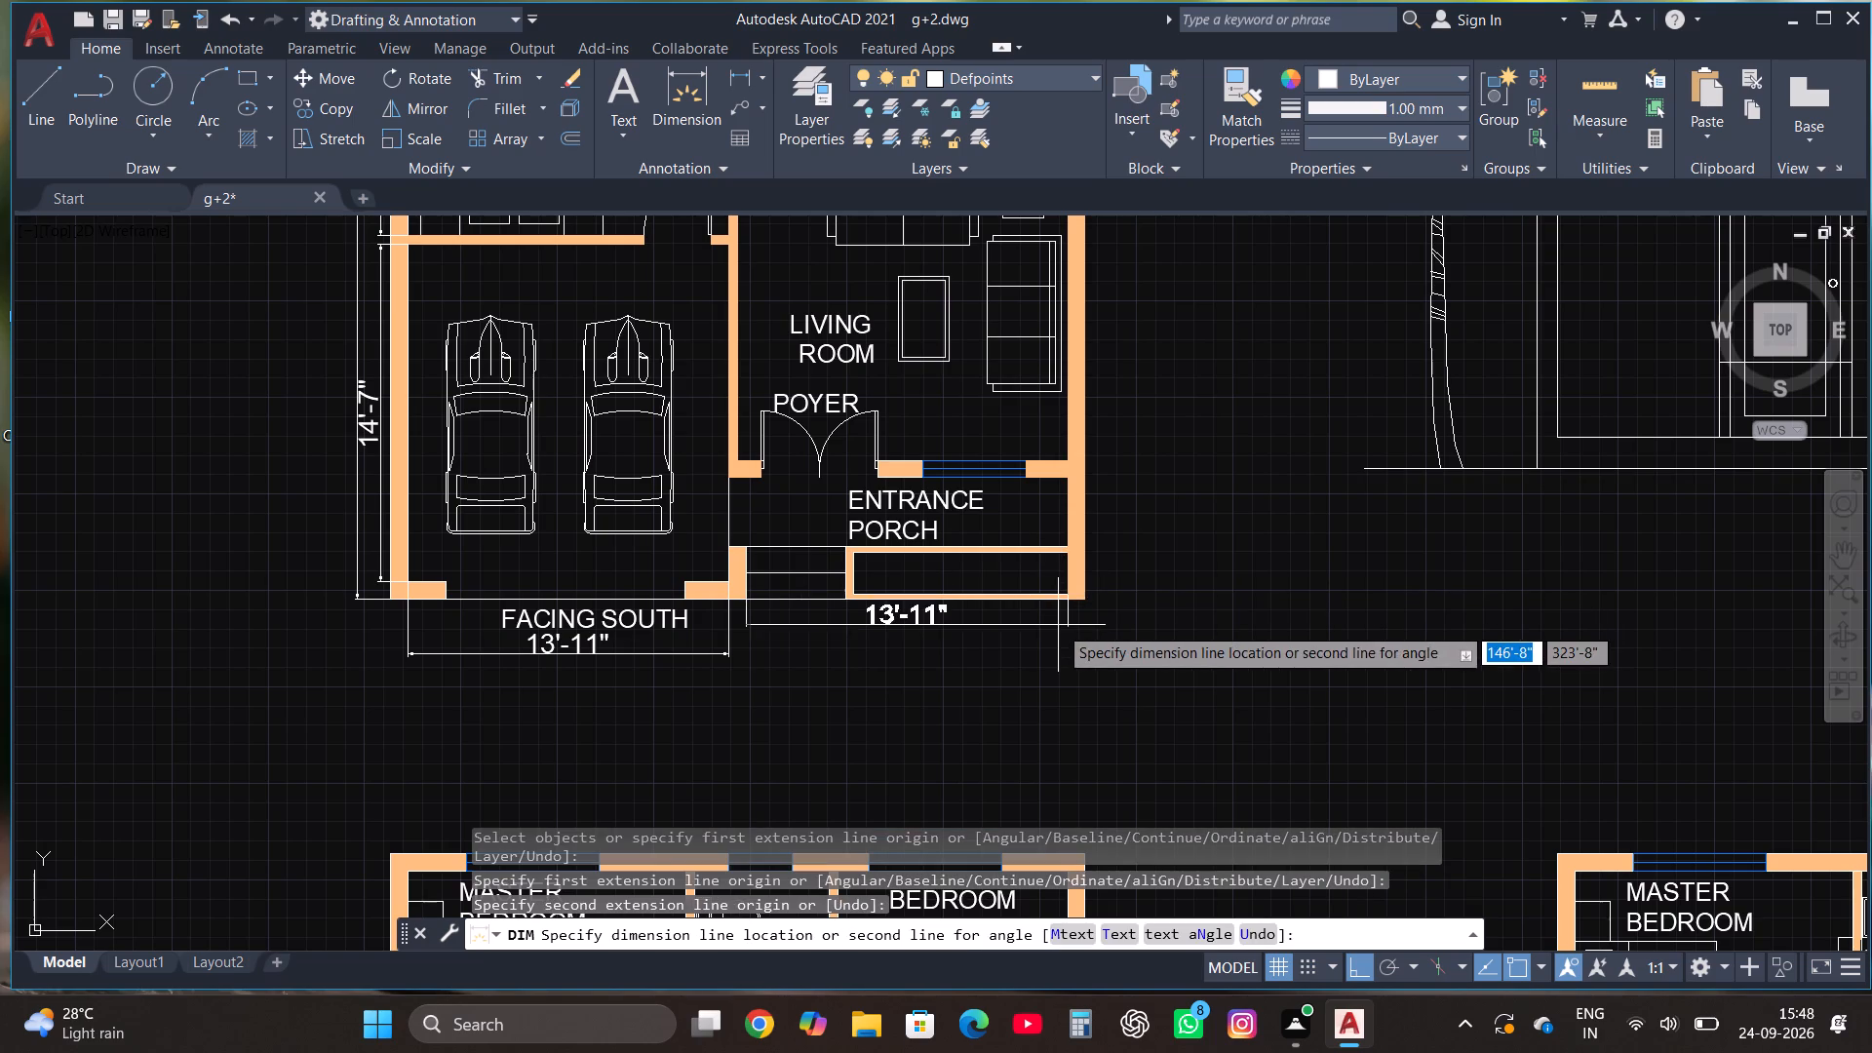
left_click(1051, 655)
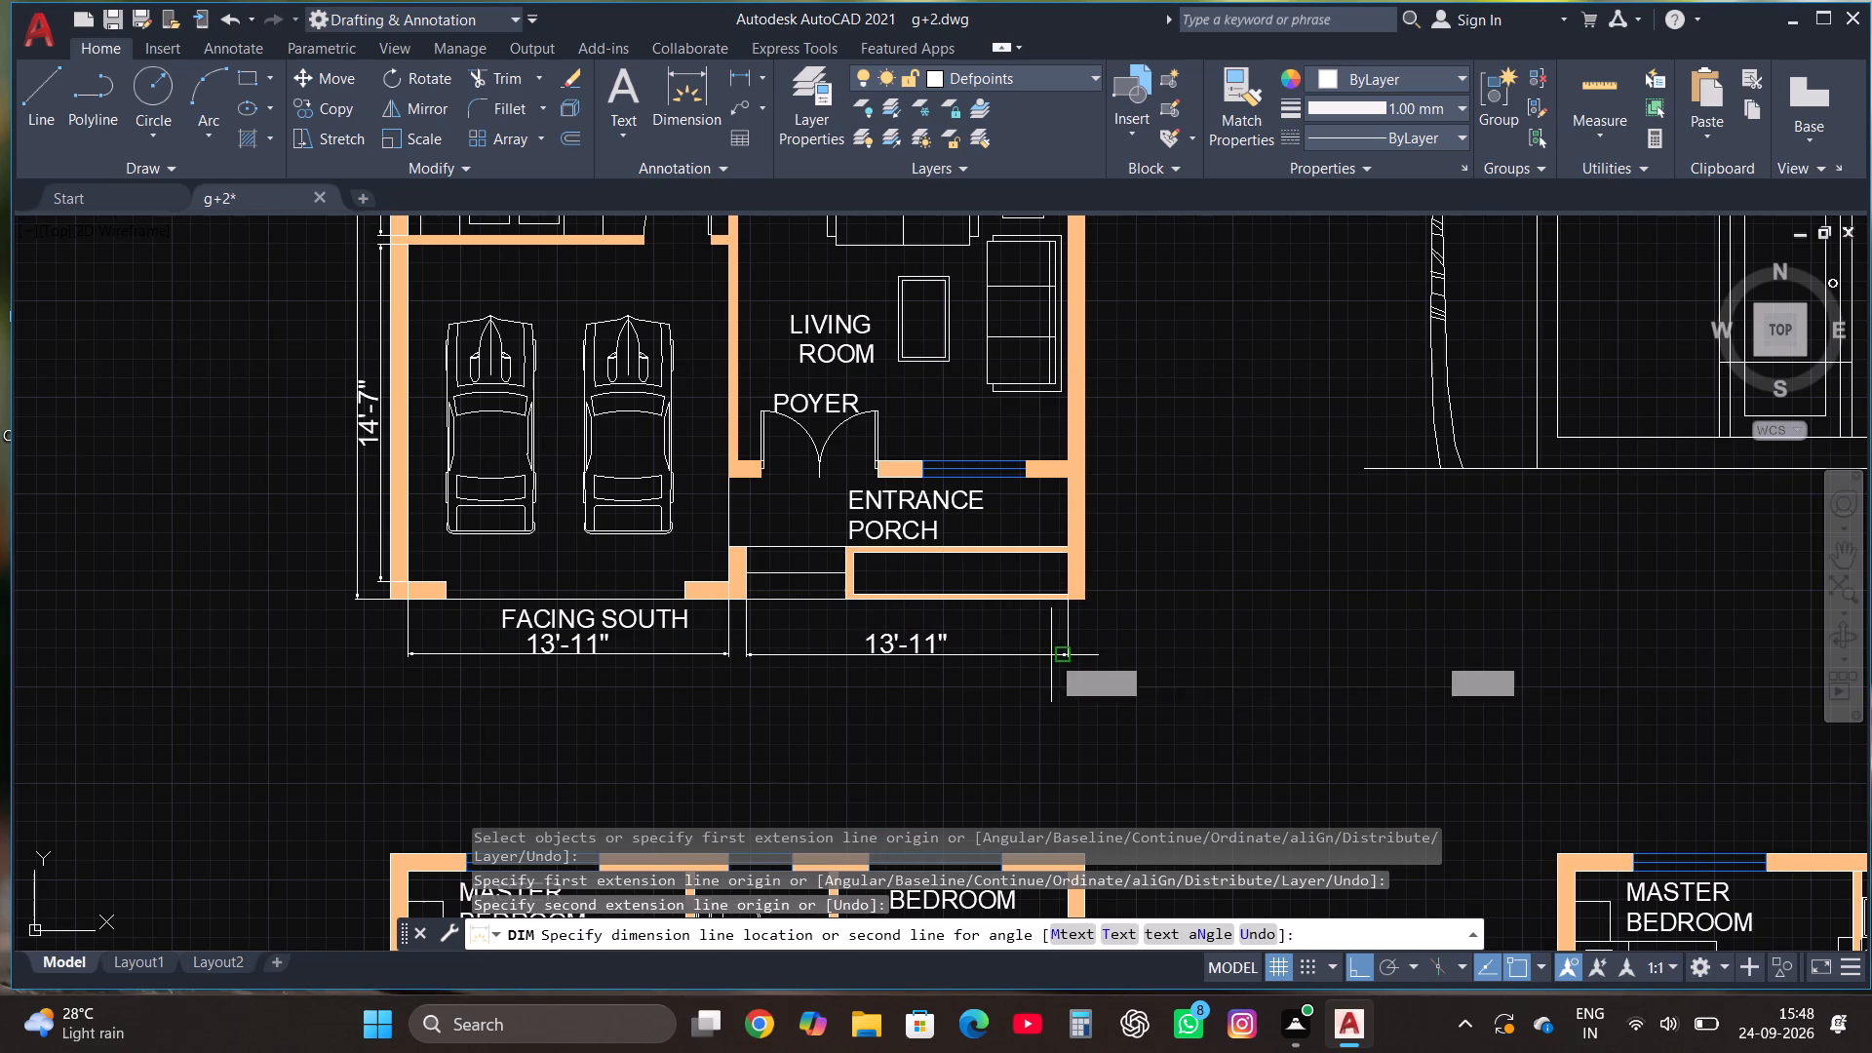
Dimension the entrance porch's north-south depth down to the planter's inner south edge, placing the dimension line outside the east wall.
left_click(680, 106)
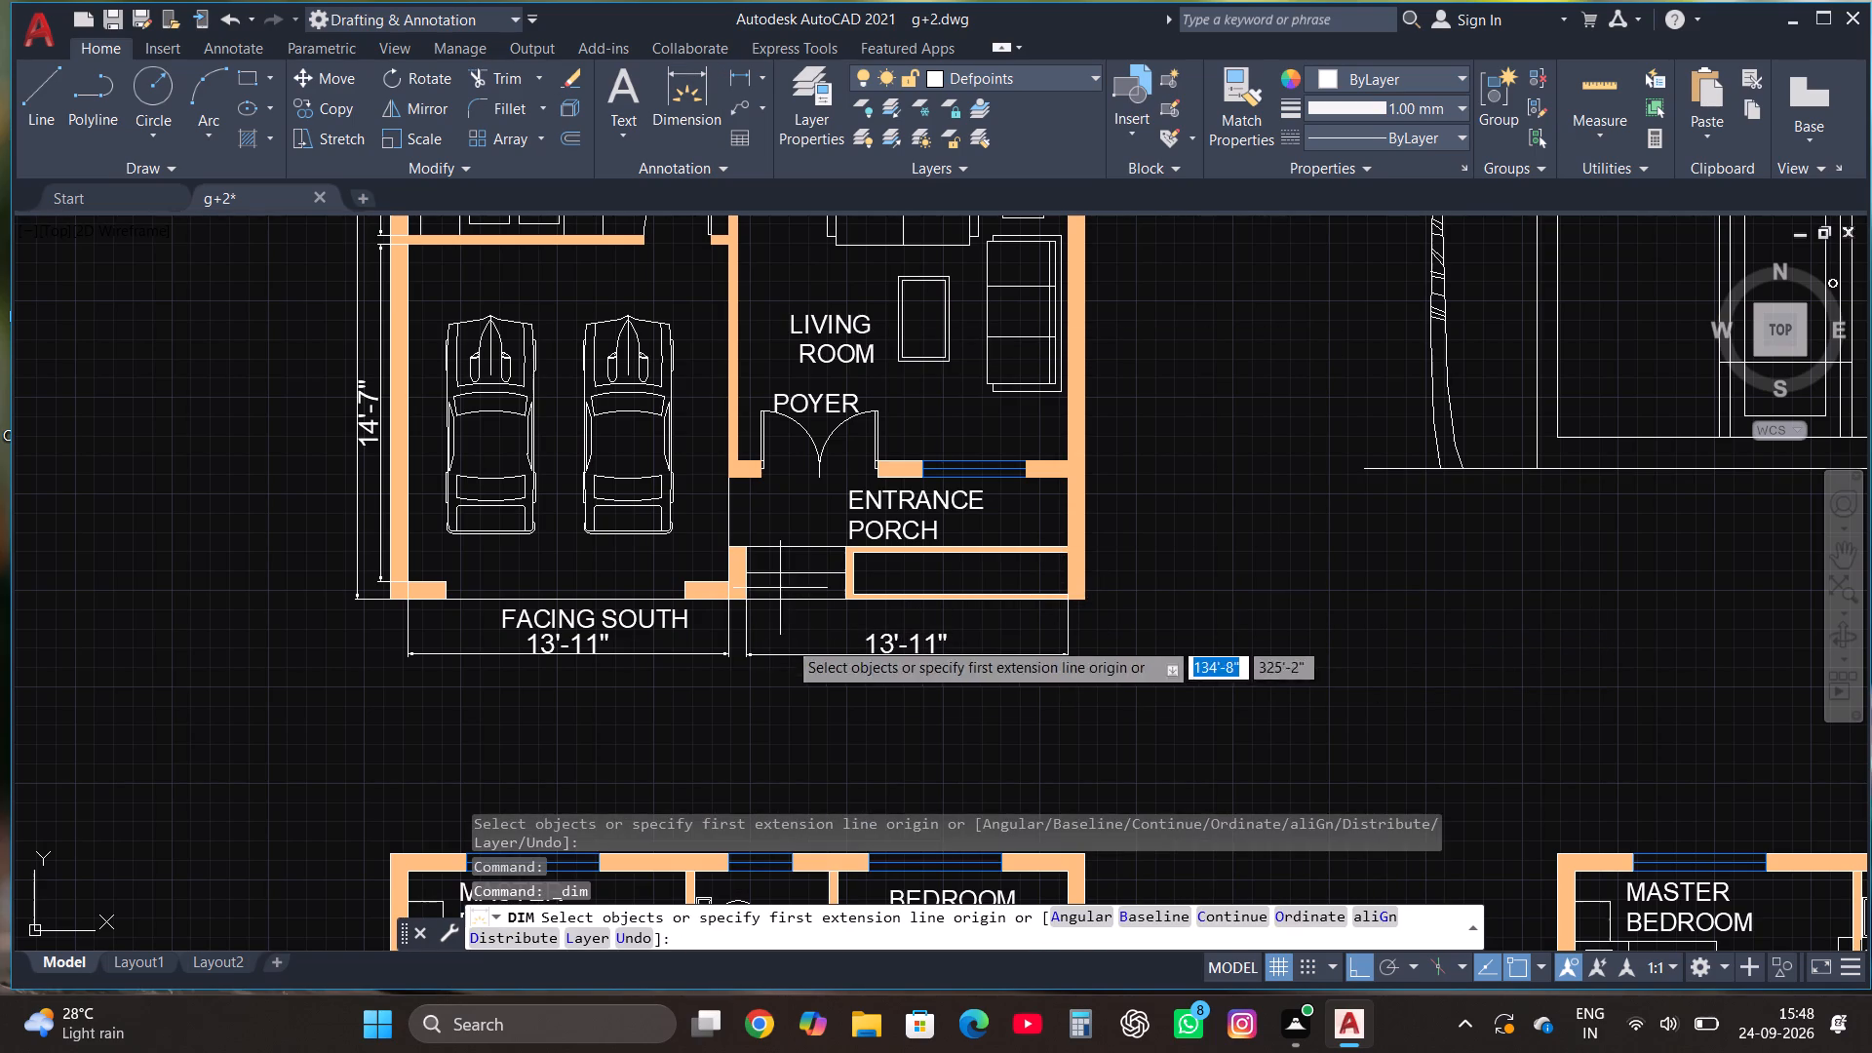
scroll(1099, 520, "up", 1)
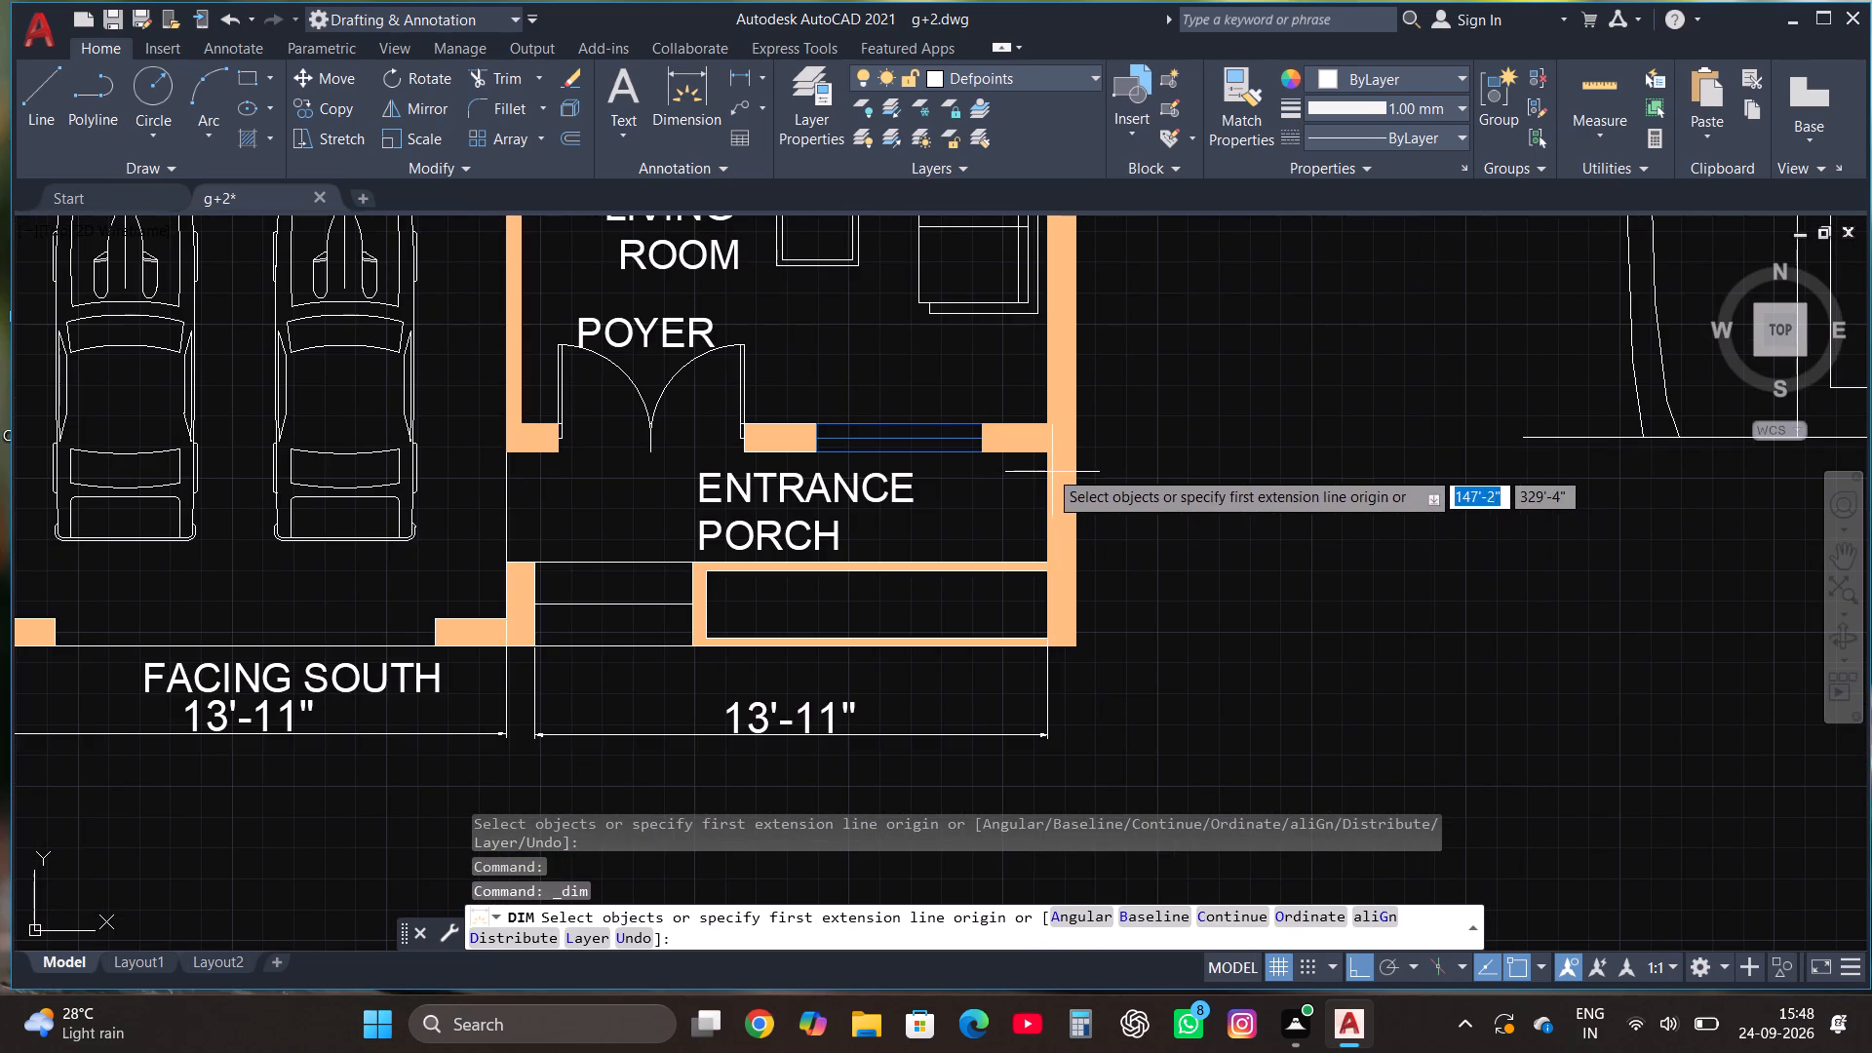
left_click(1043, 458)
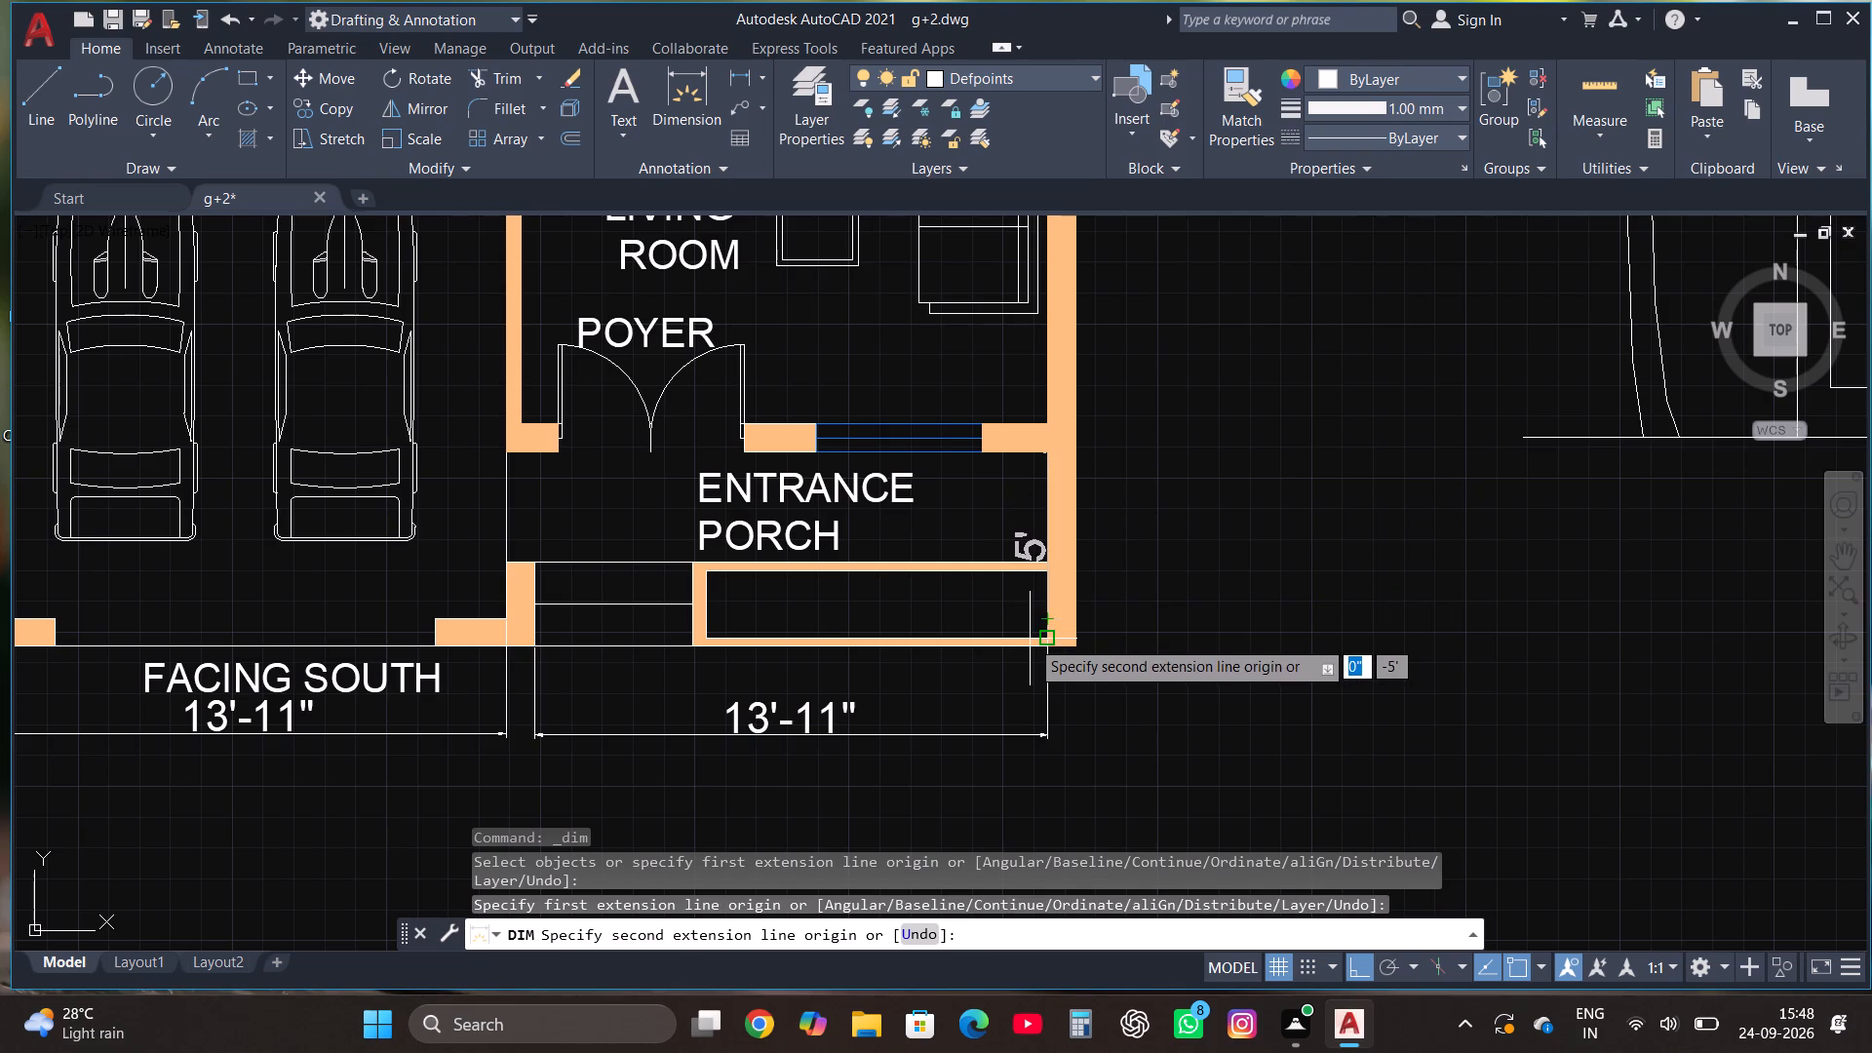
left_click(1033, 636)
left_click(1122, 607)
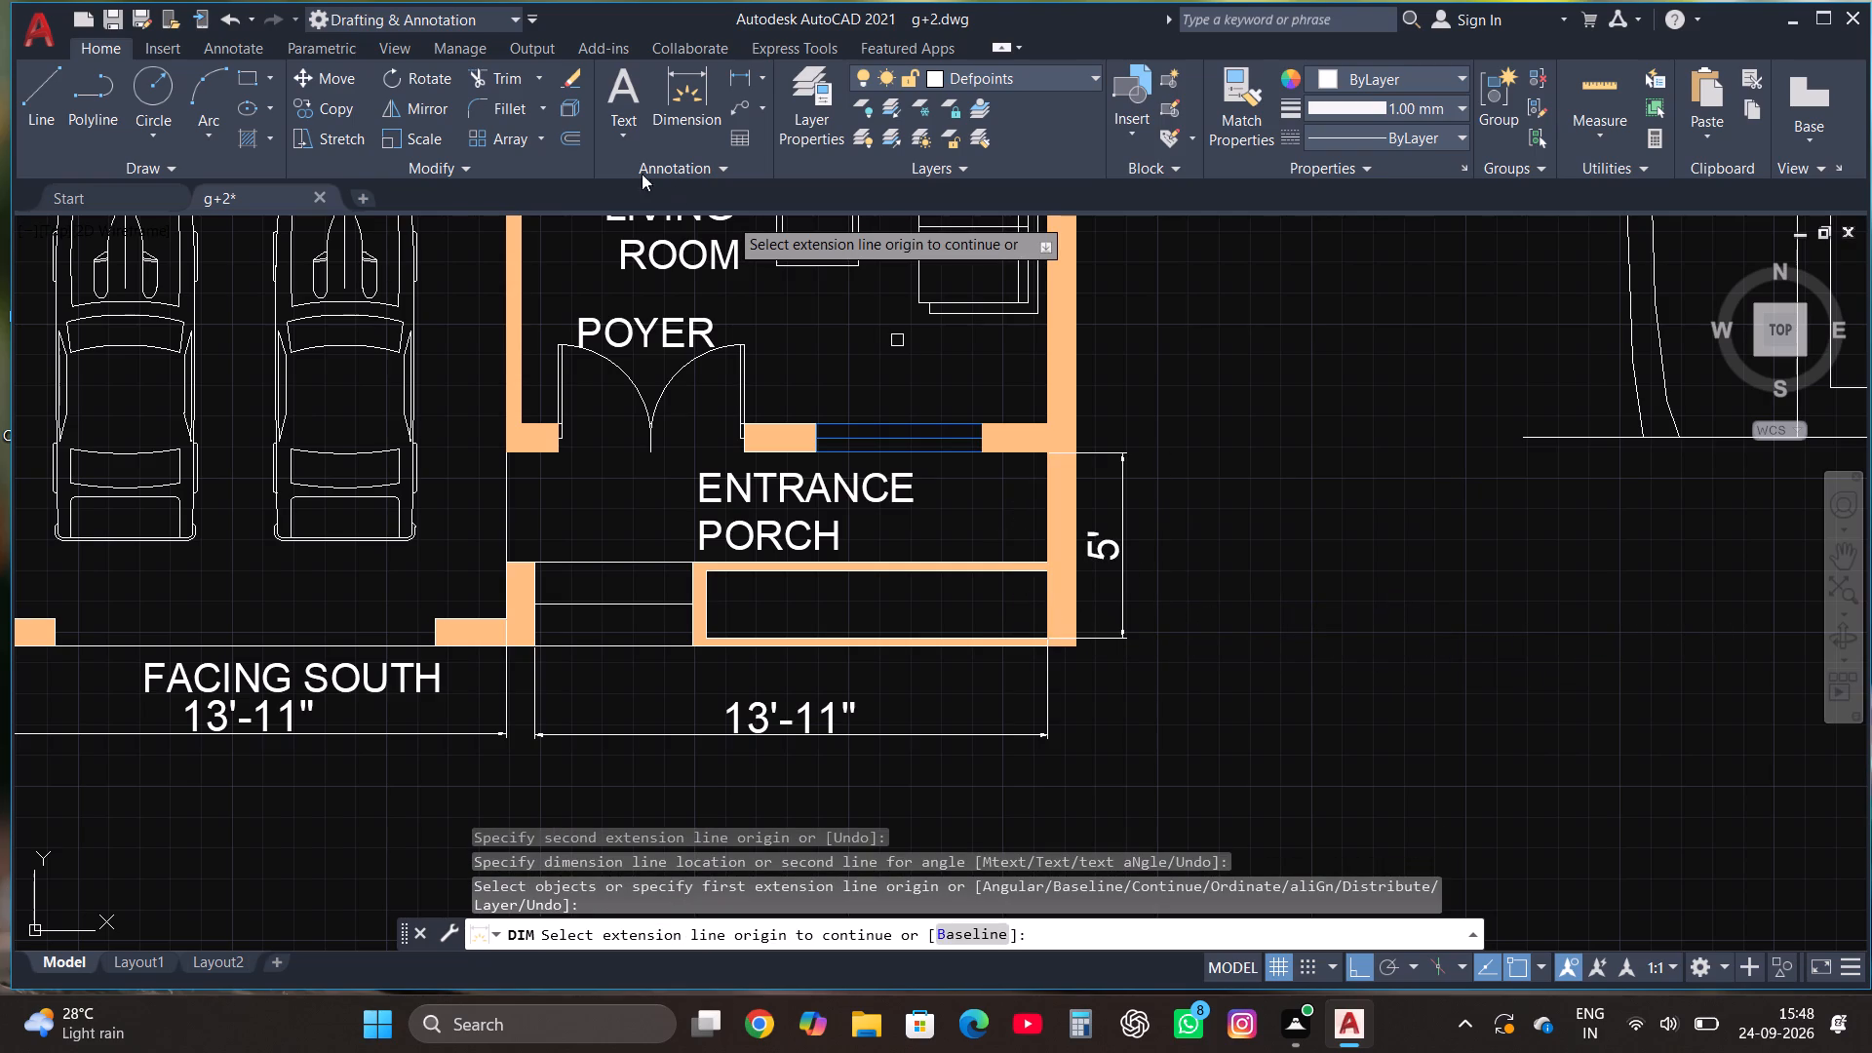
Dimension the living room's inner north-south length, placing the dimension line outside the east wall above the porch dimension.
left_click(691, 82)
scroll(709, 558, "down", 2)
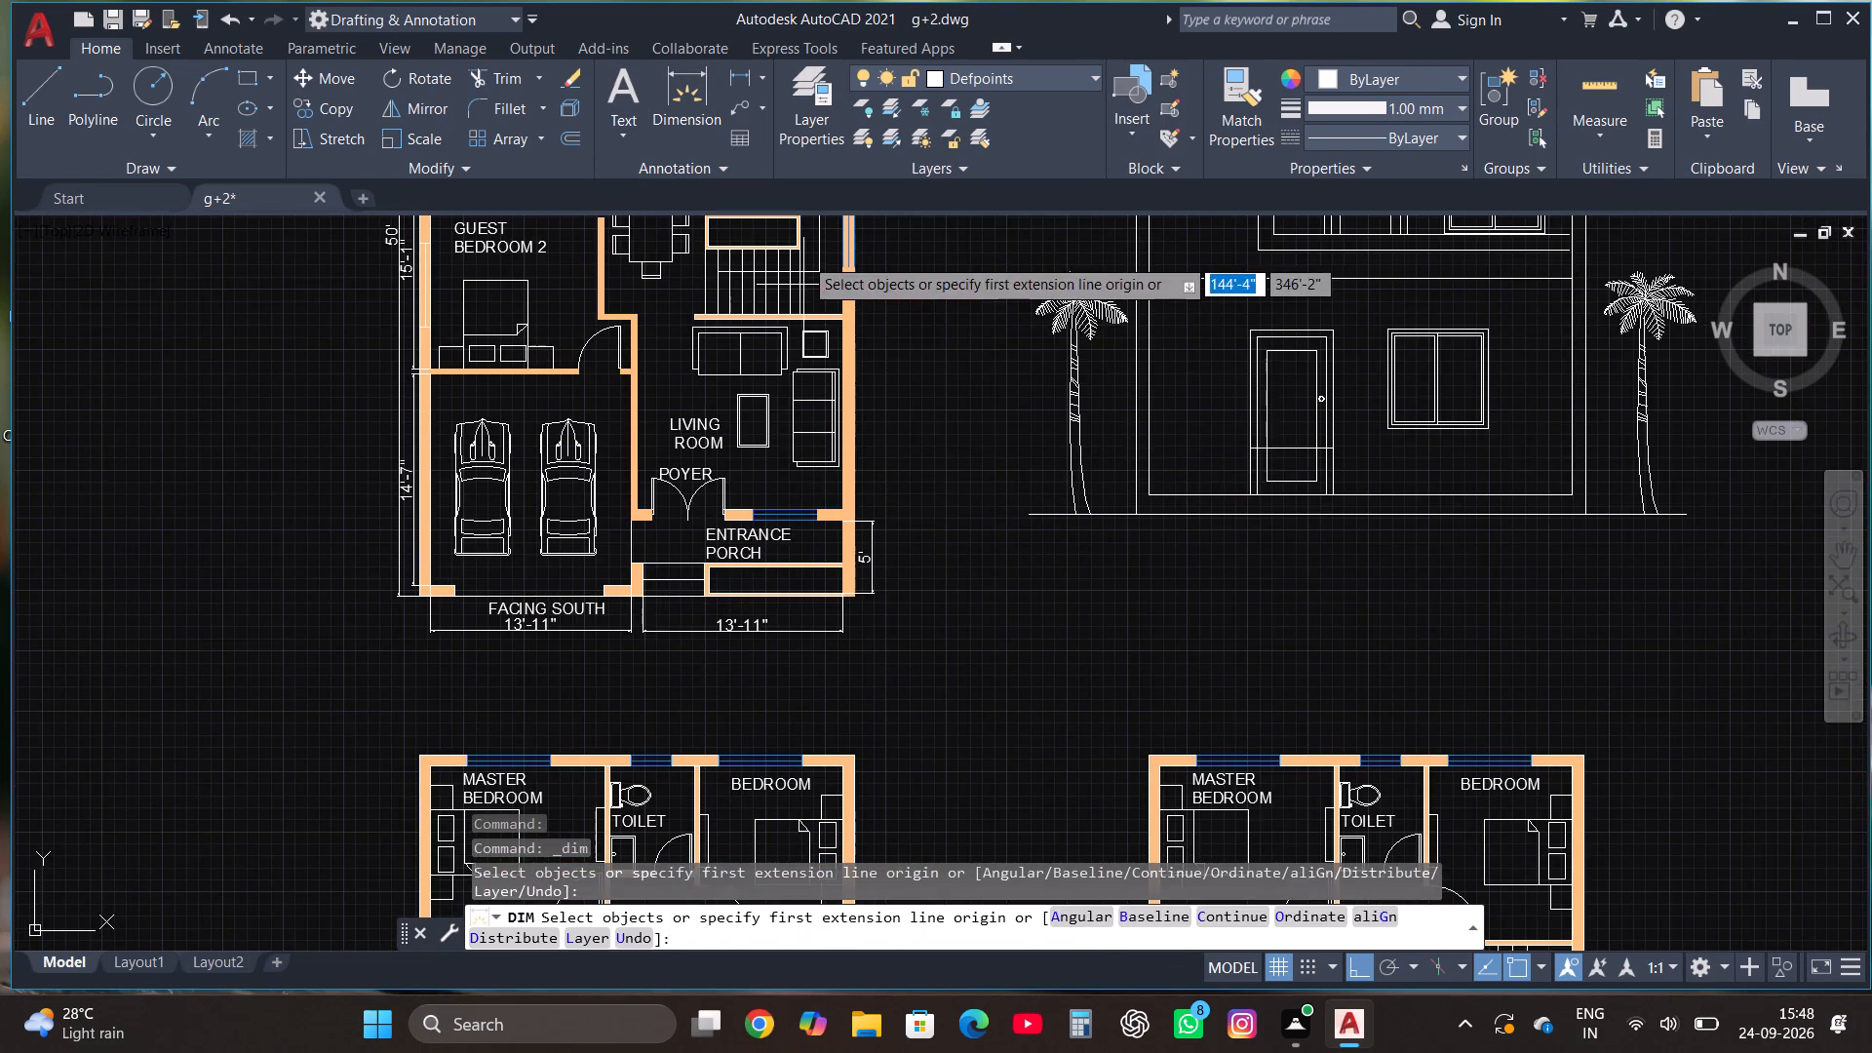
scroll(816, 325, "up", 2)
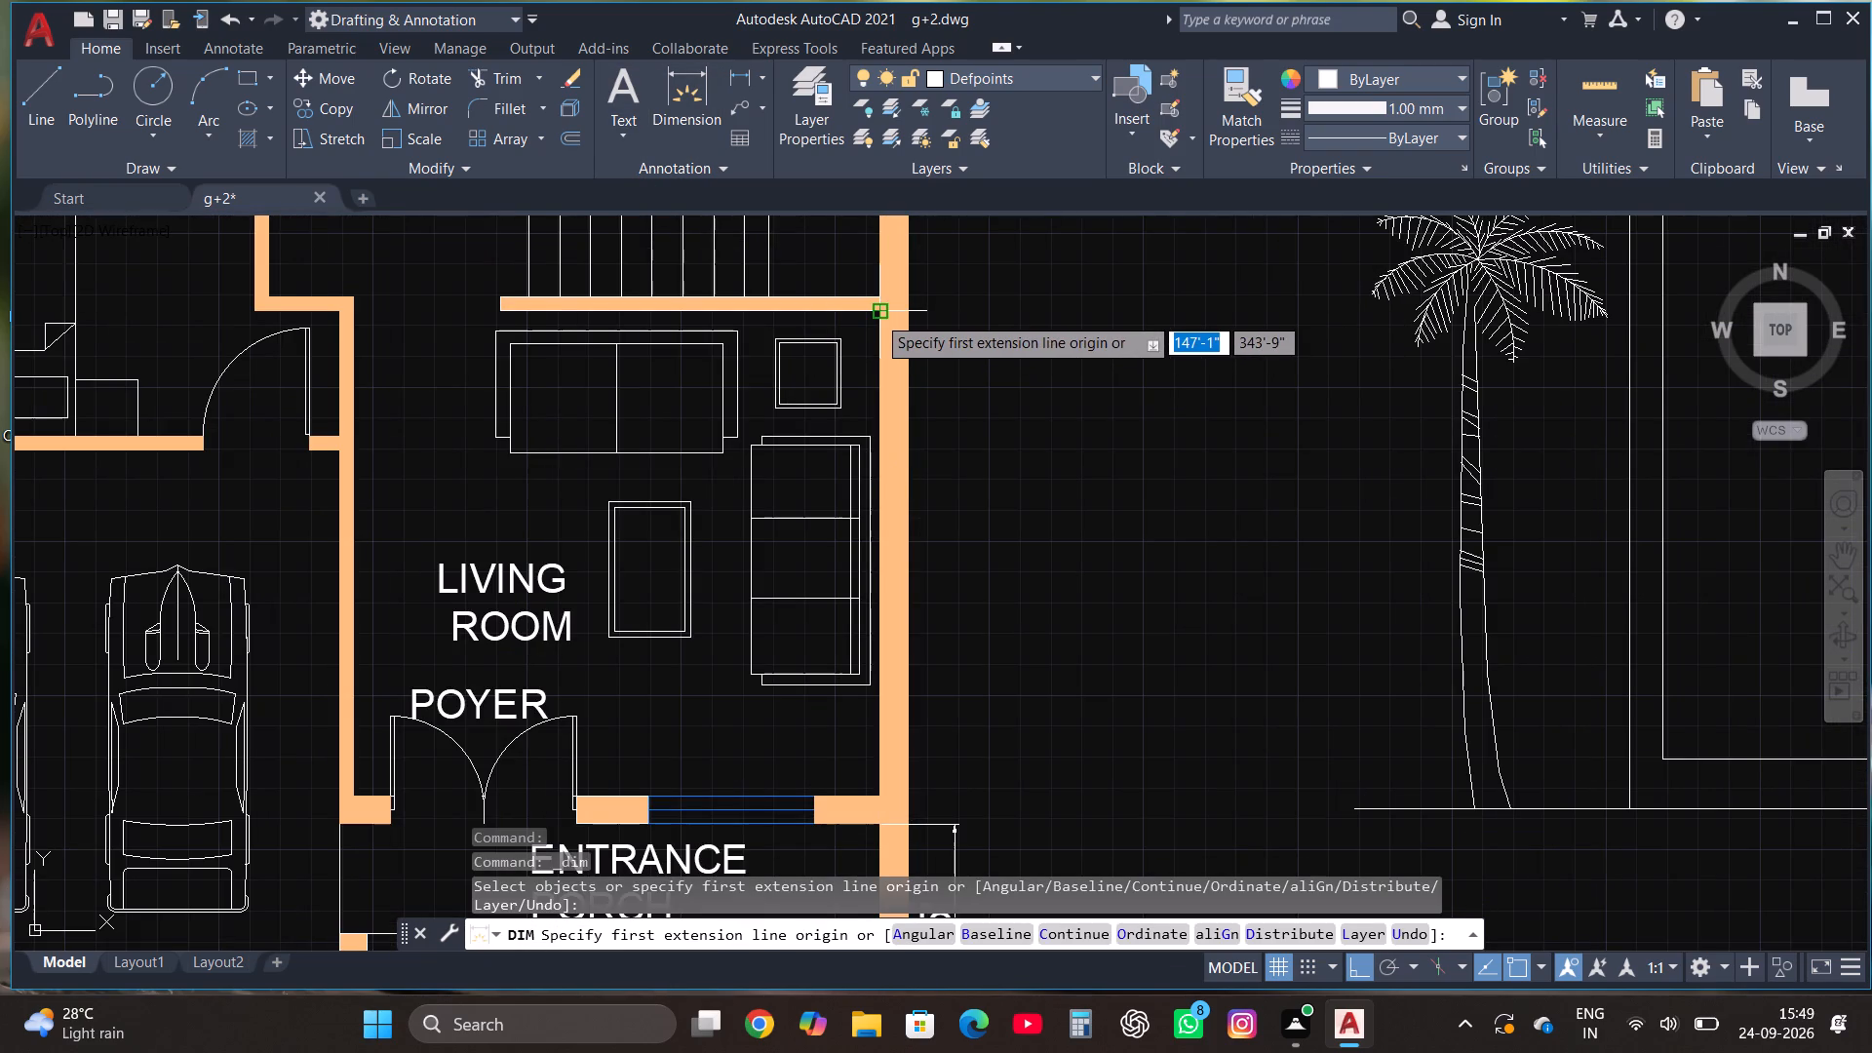
left_click(877, 317)
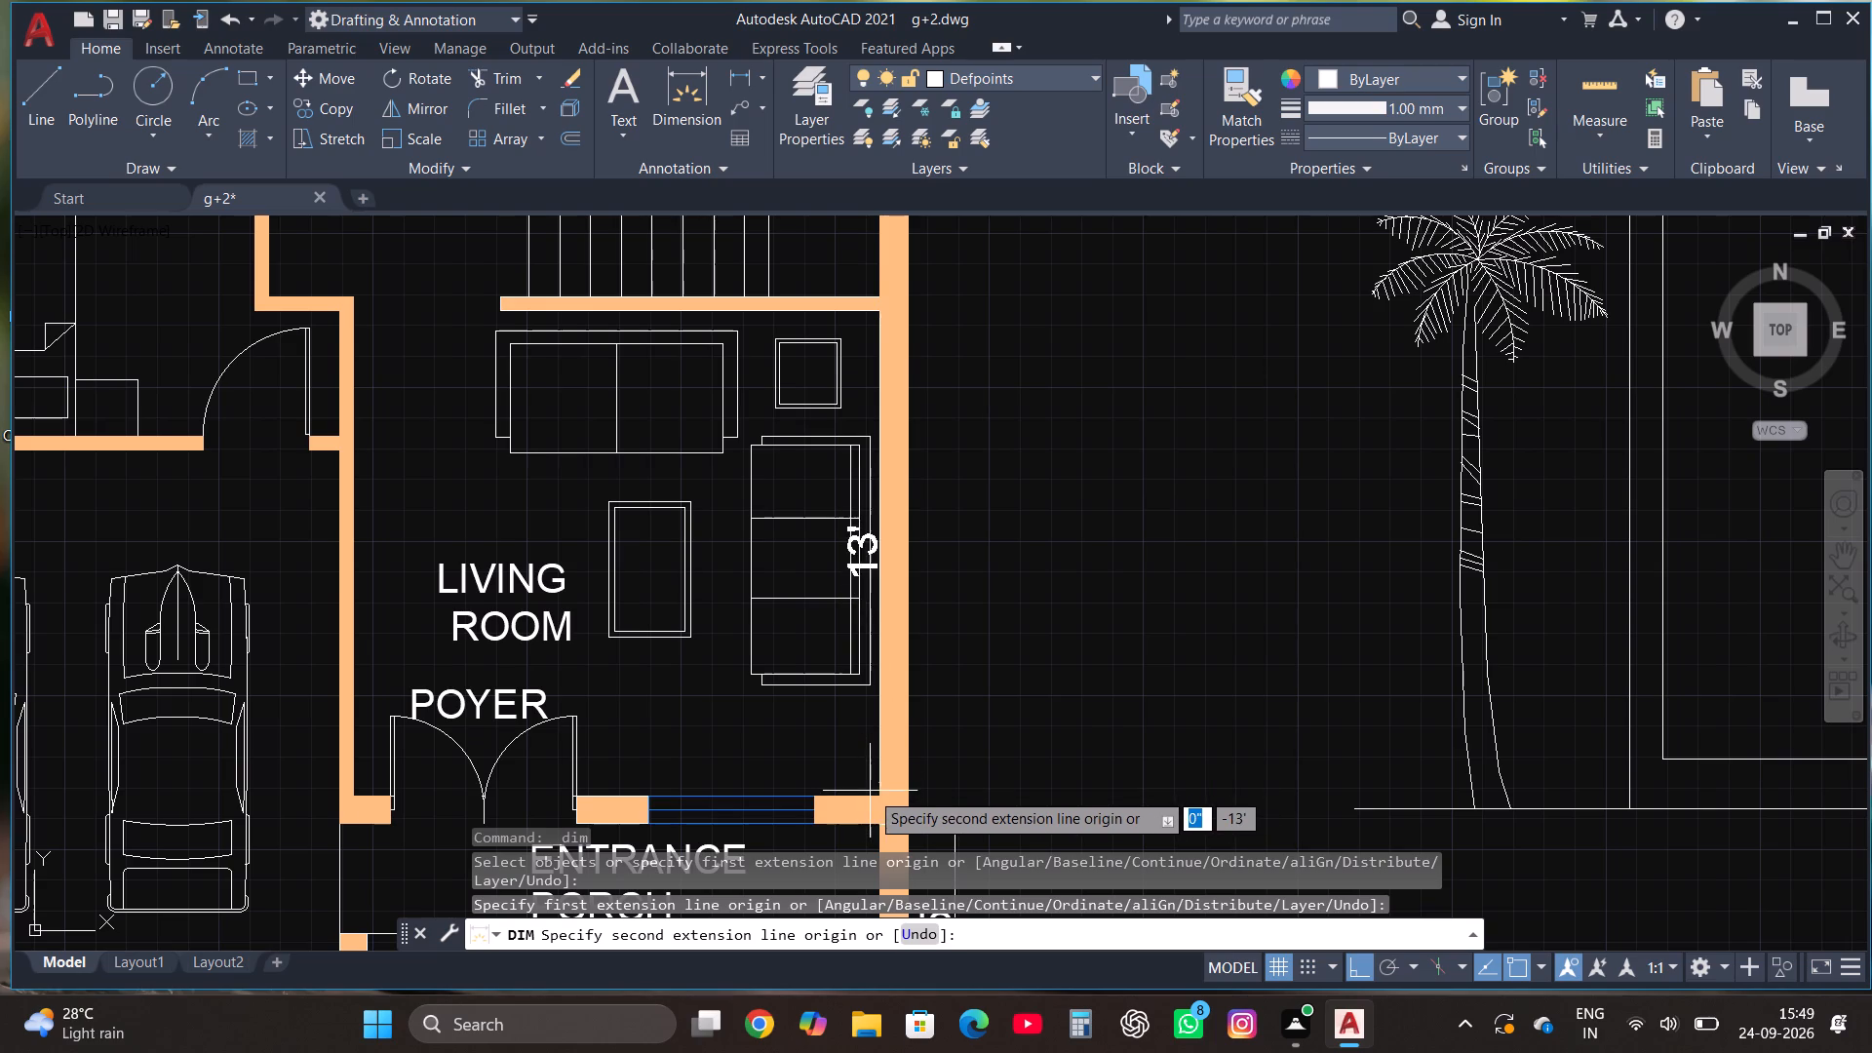
left_click(876, 793)
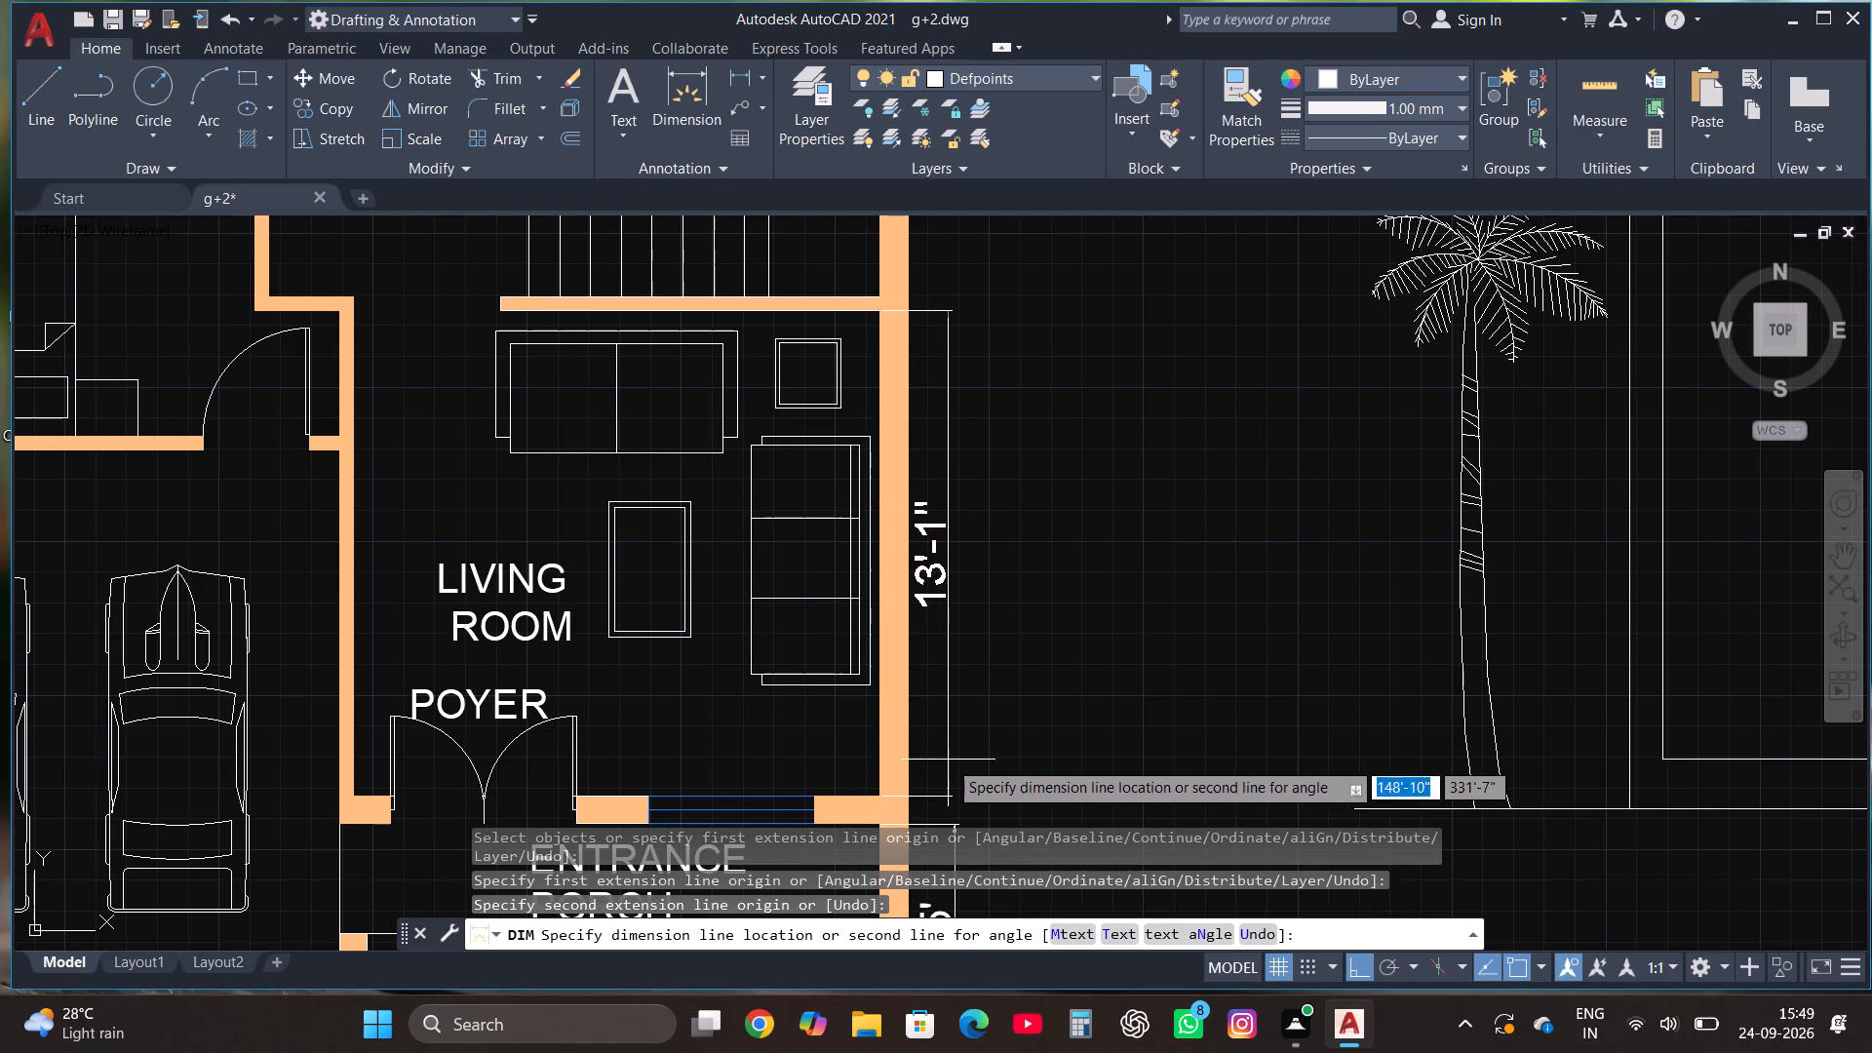
left_click(951, 754)
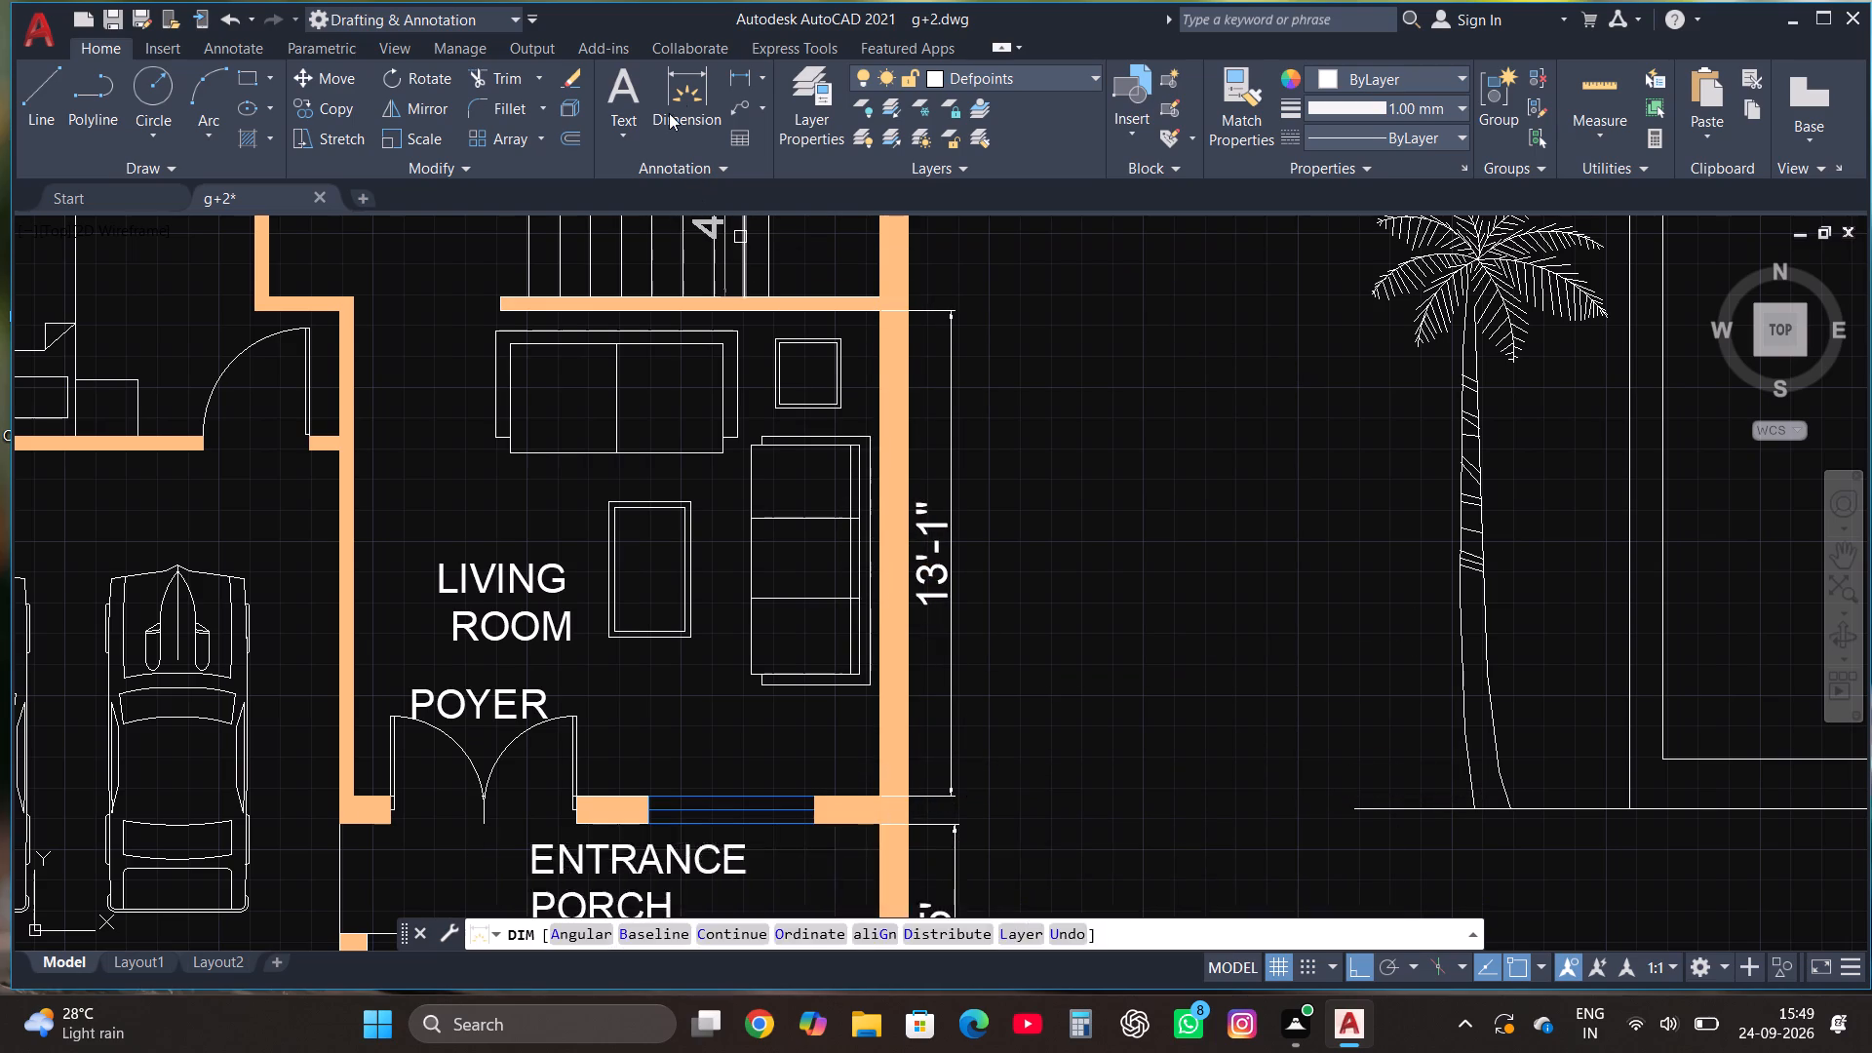
Dimension the staircase area's inner north-south length, placing the dimension line outside the east wall in line with the living room's dimension.
left_click(683, 89)
scroll(798, 779, "down", 2)
scroll(801, 633, "up", 1)
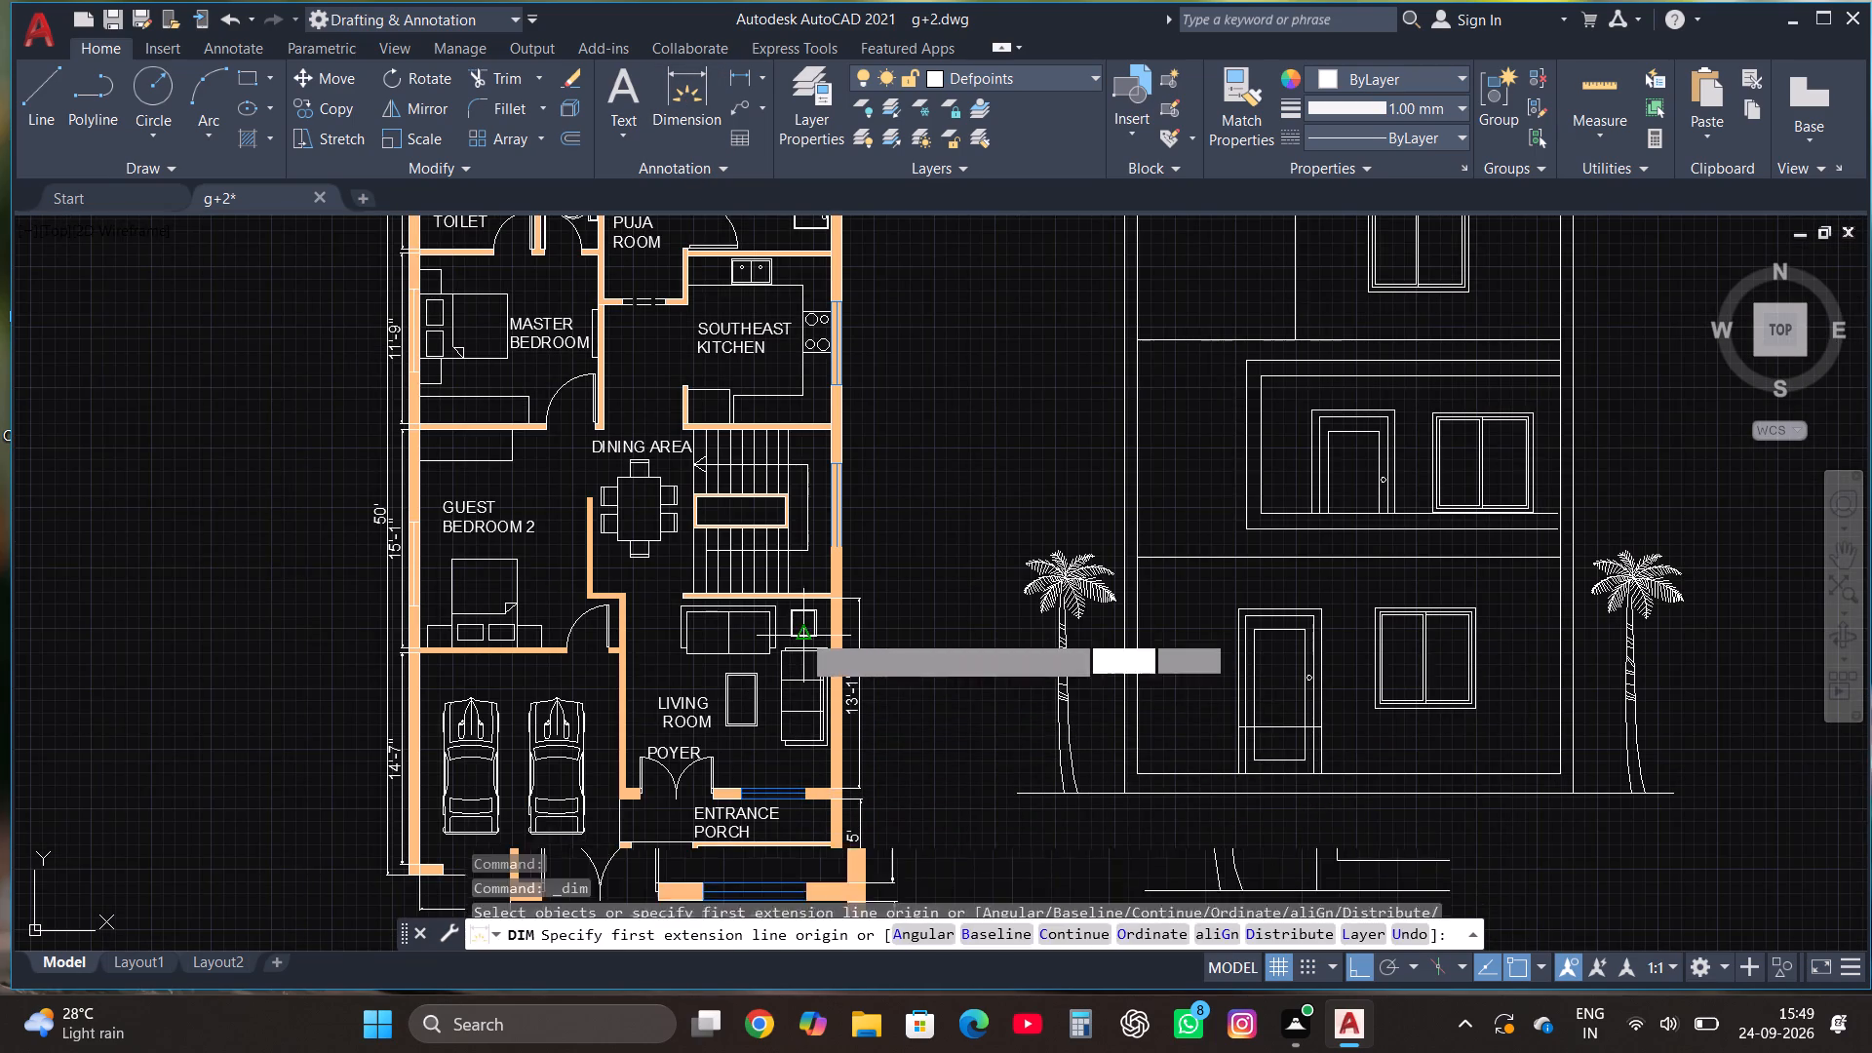
left_click(842, 572)
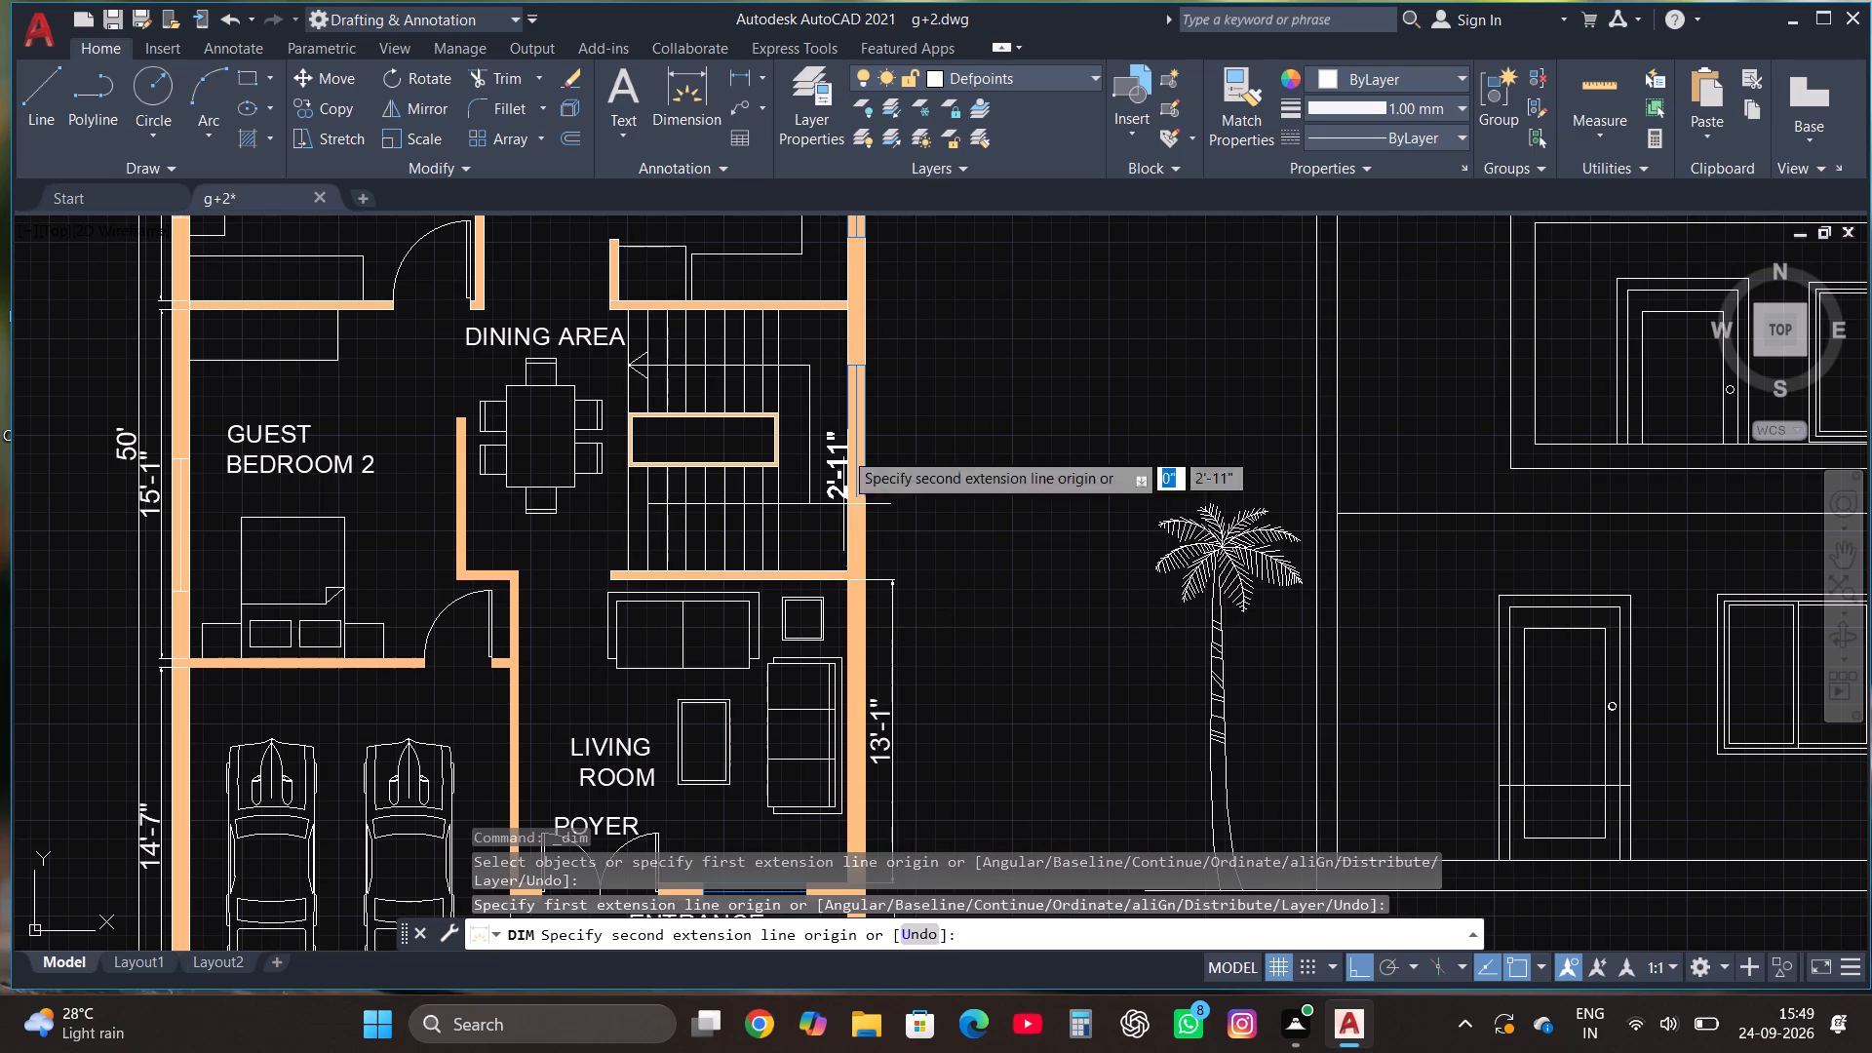
left_click(841, 309)
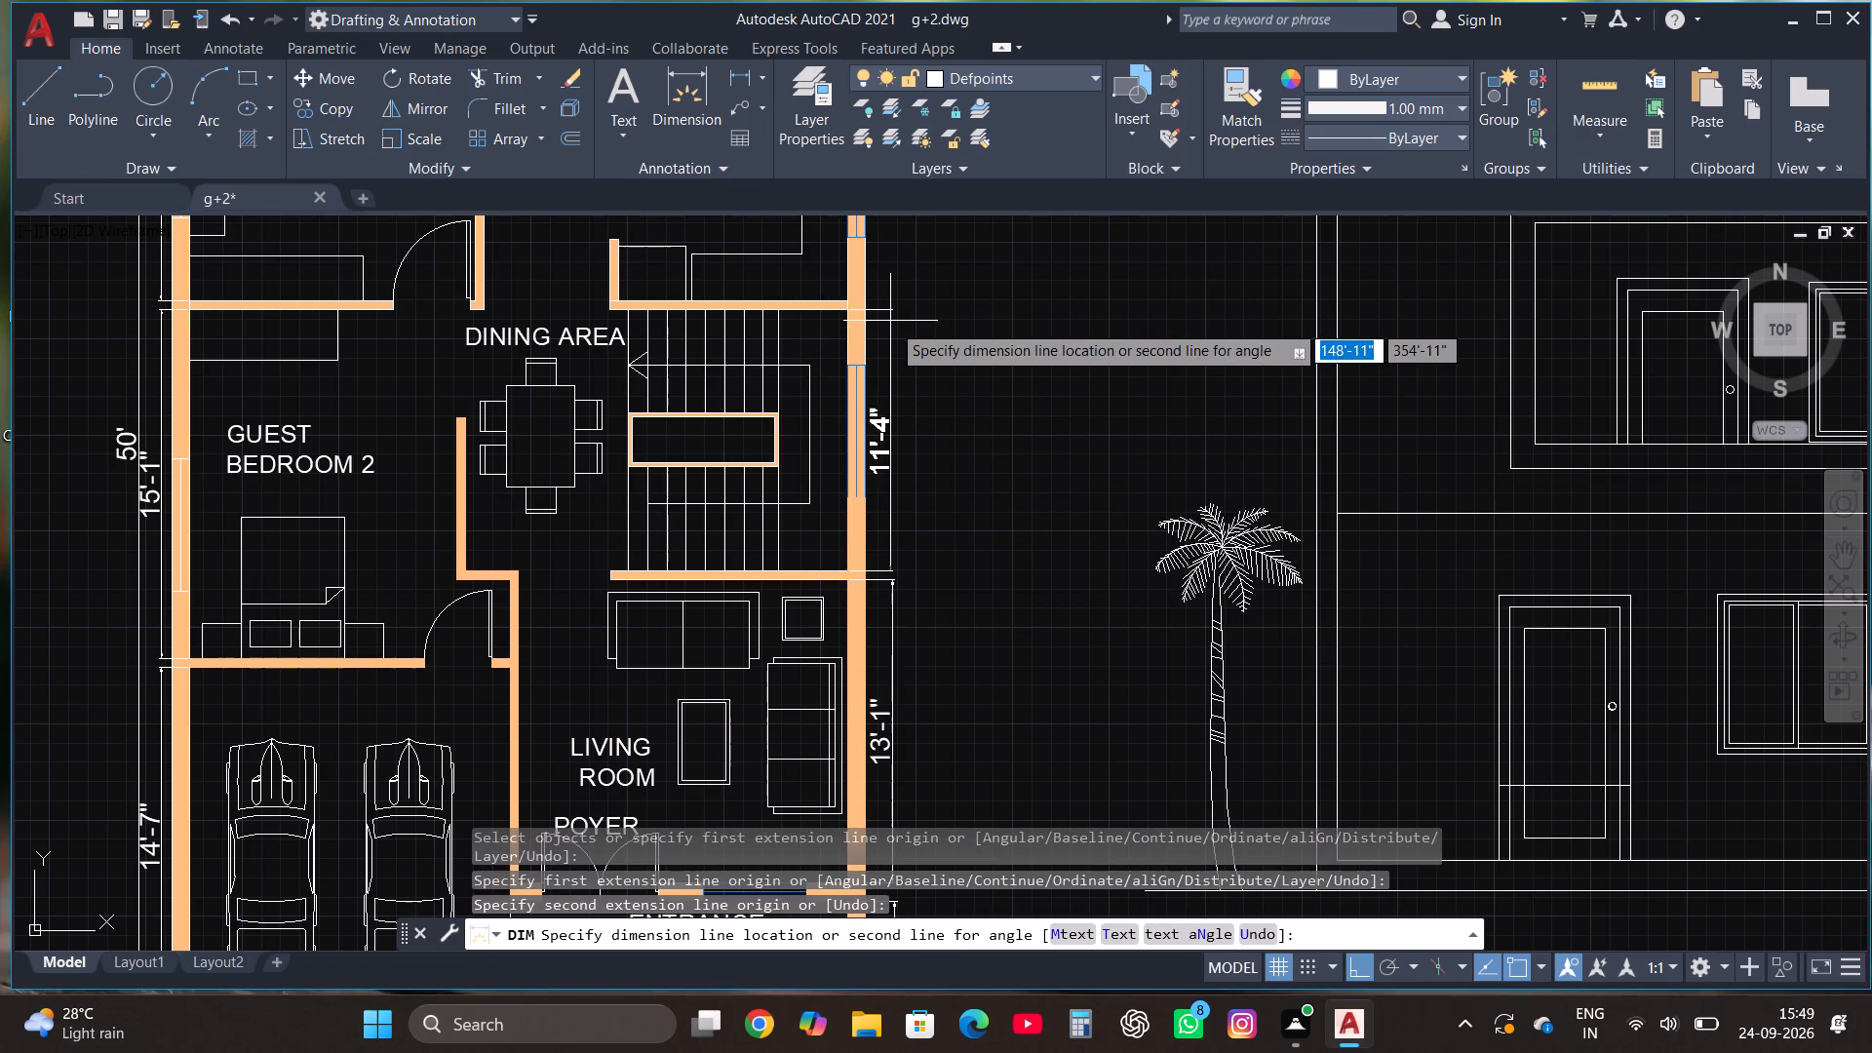
left_click(894, 323)
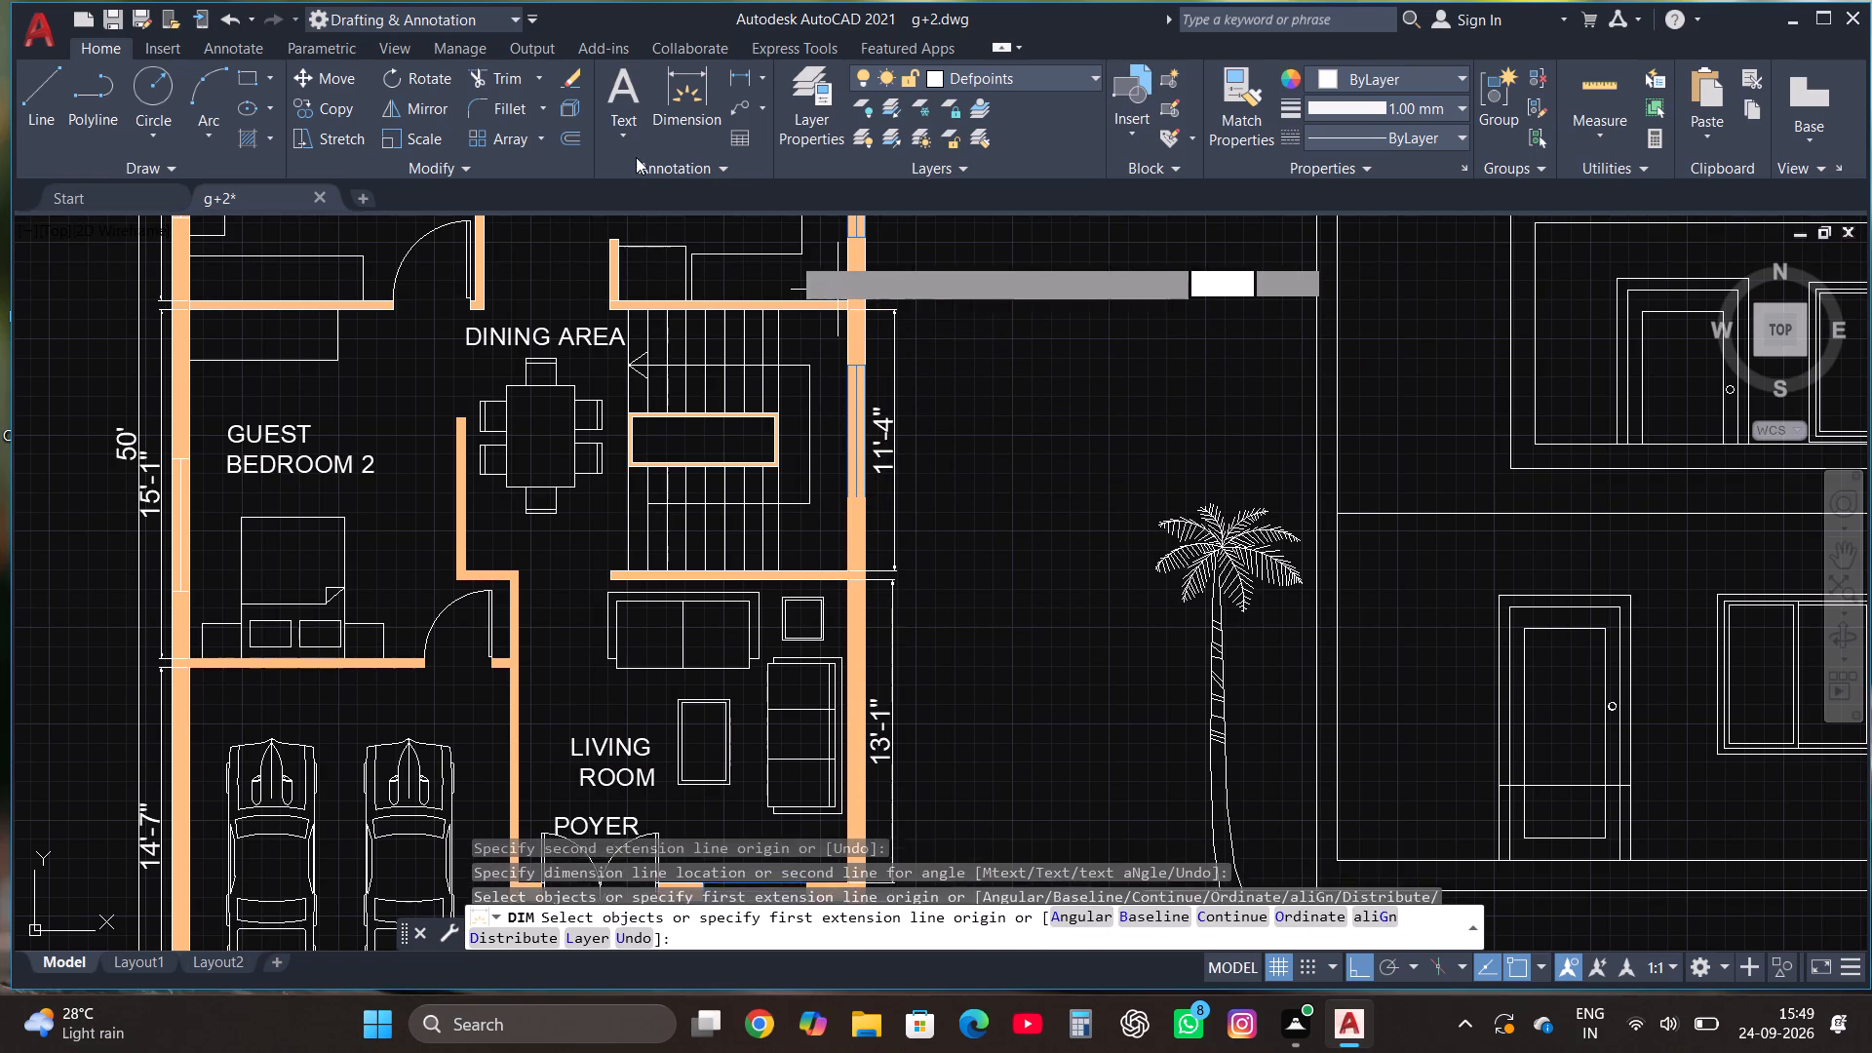
Start dimensioning the southeast kitchen's north-south length from its inner southeast corner.
left_click(682, 89)
scroll(704, 470, "down", 2)
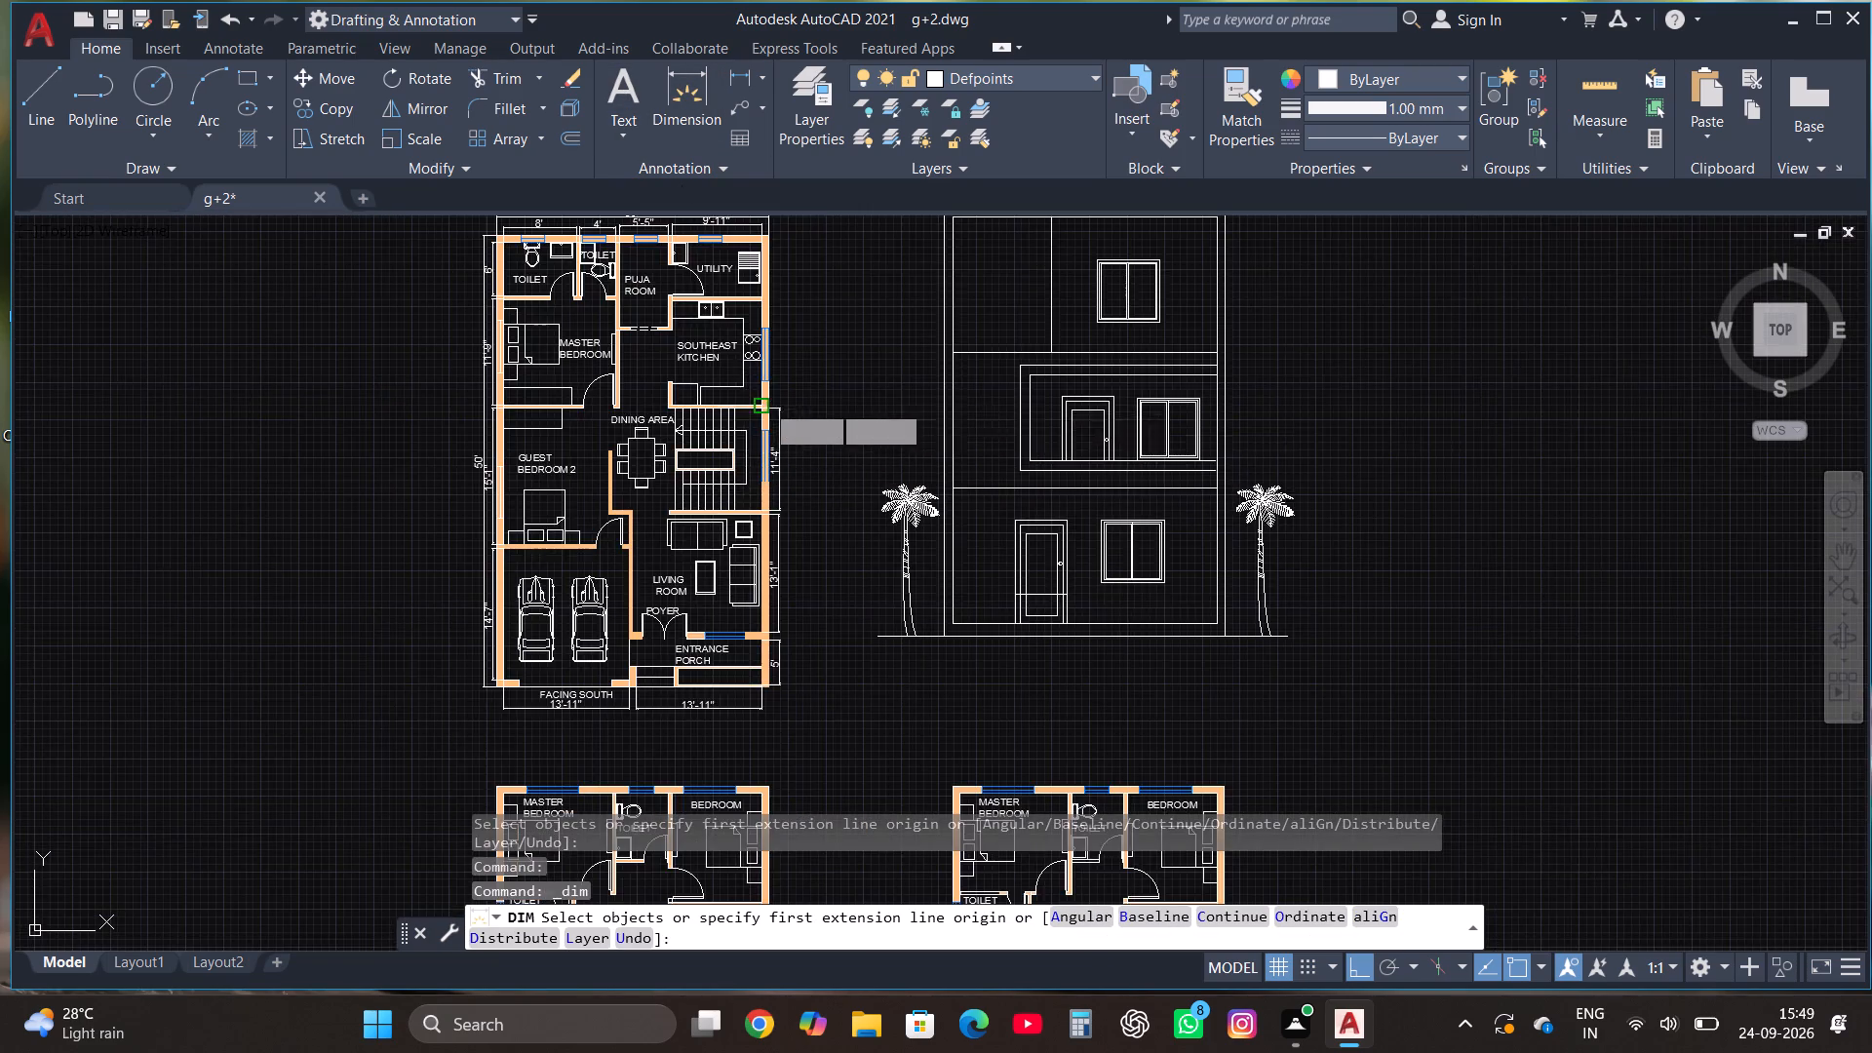
Dimension the southeast kitchen's length outside the east wall of the ground-floor plan, in line with the staircase dimension below it.
scroll(765, 403, "up", 4)
left_click(730, 419)
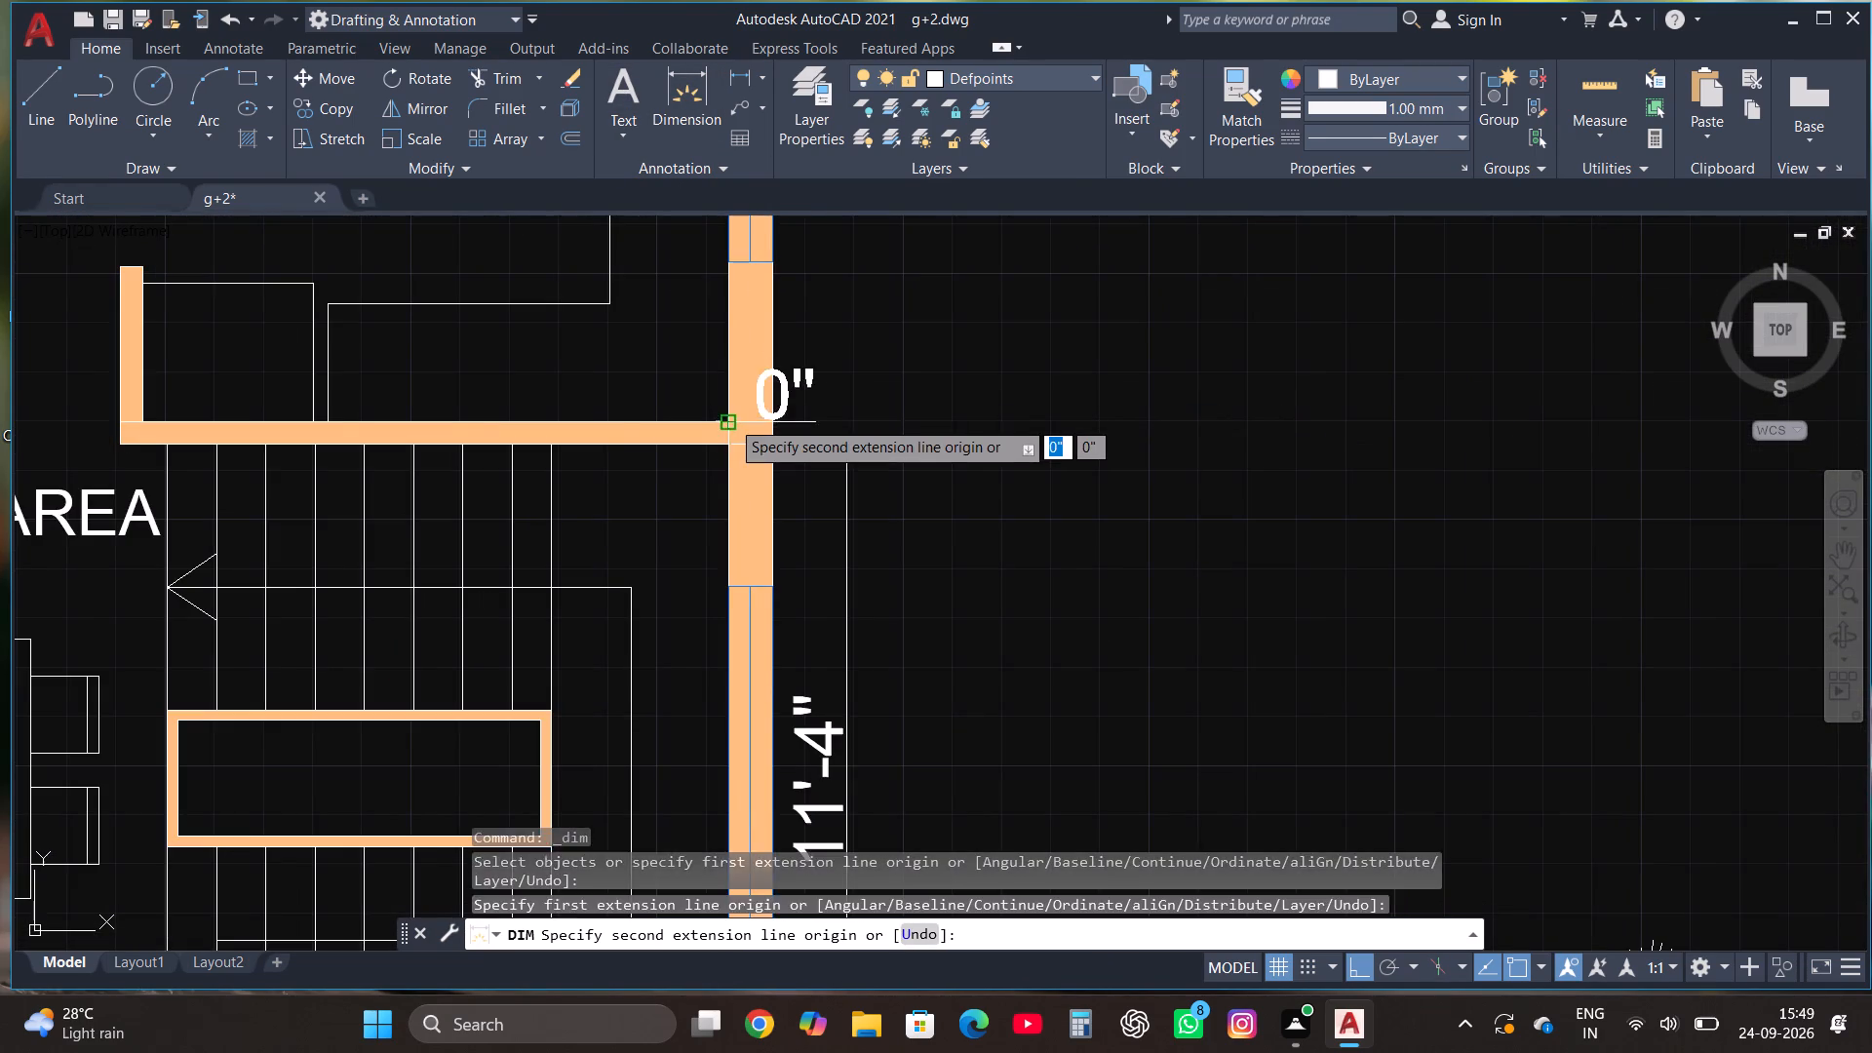
scroll(730, 419, "down", 3)
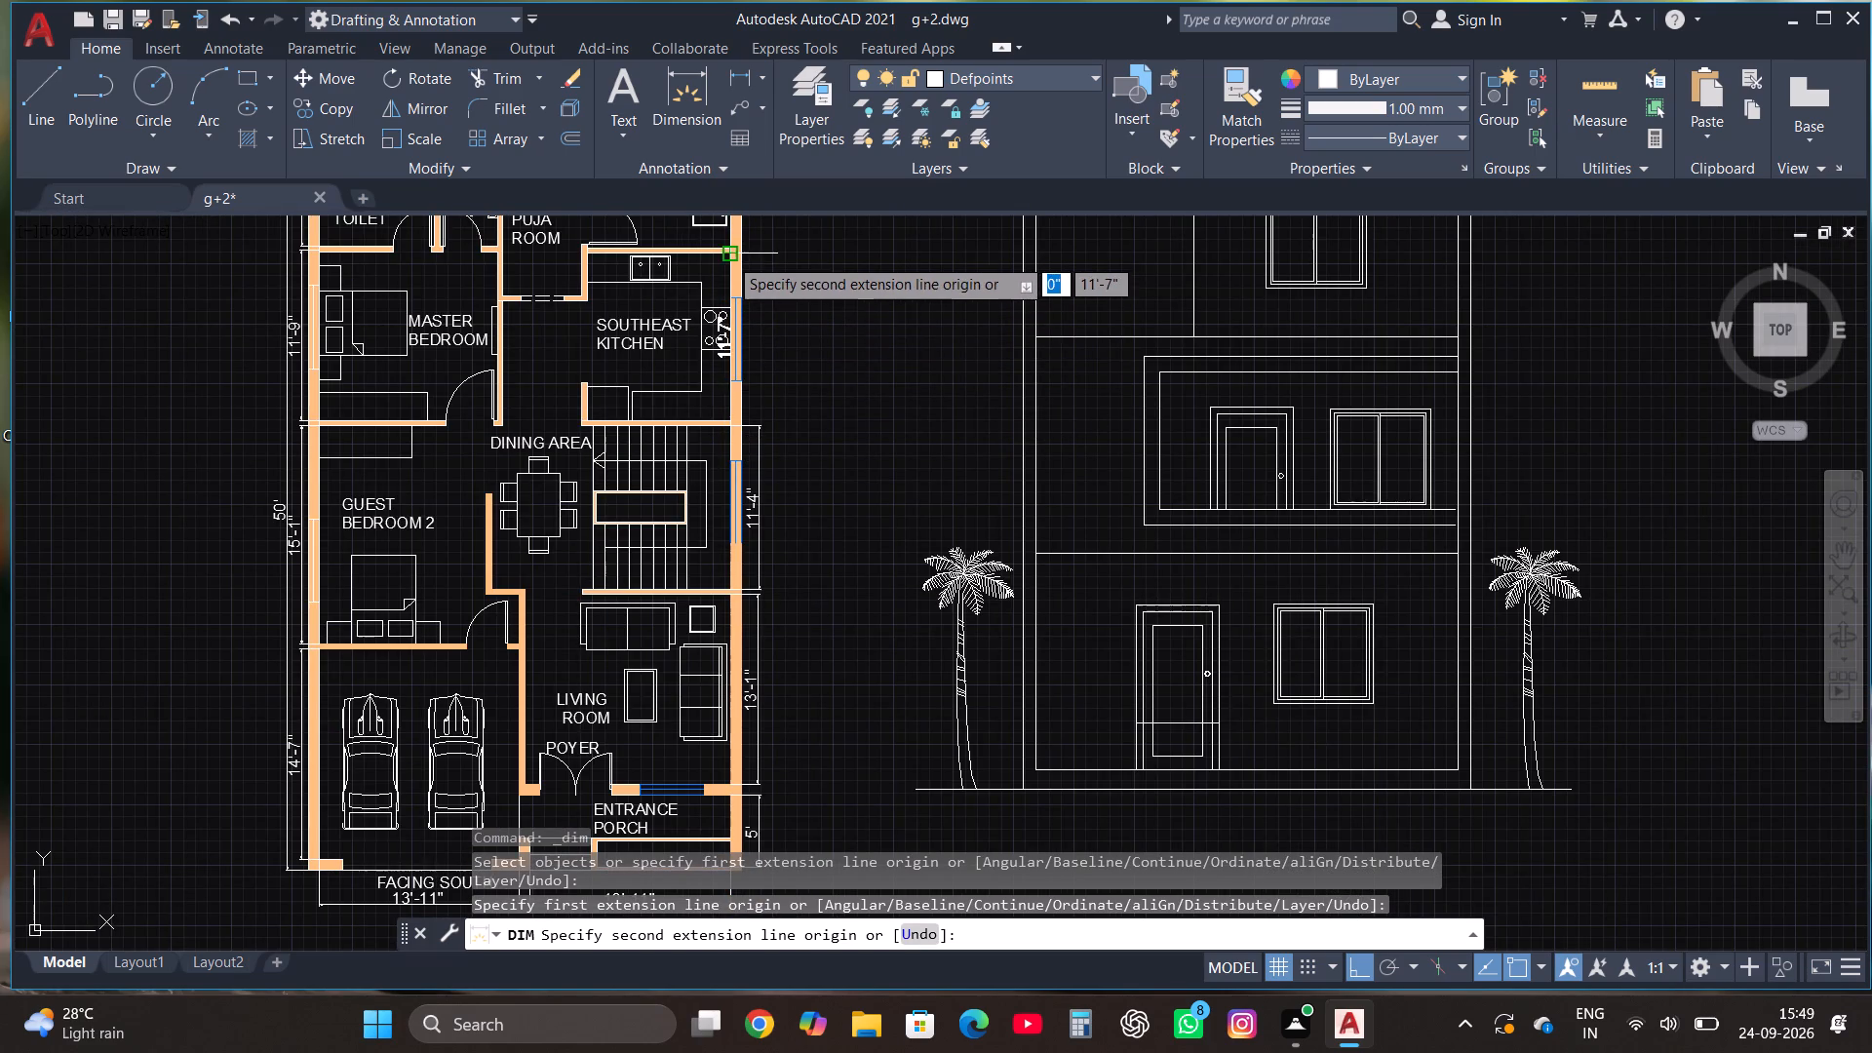
left_click(728, 256)
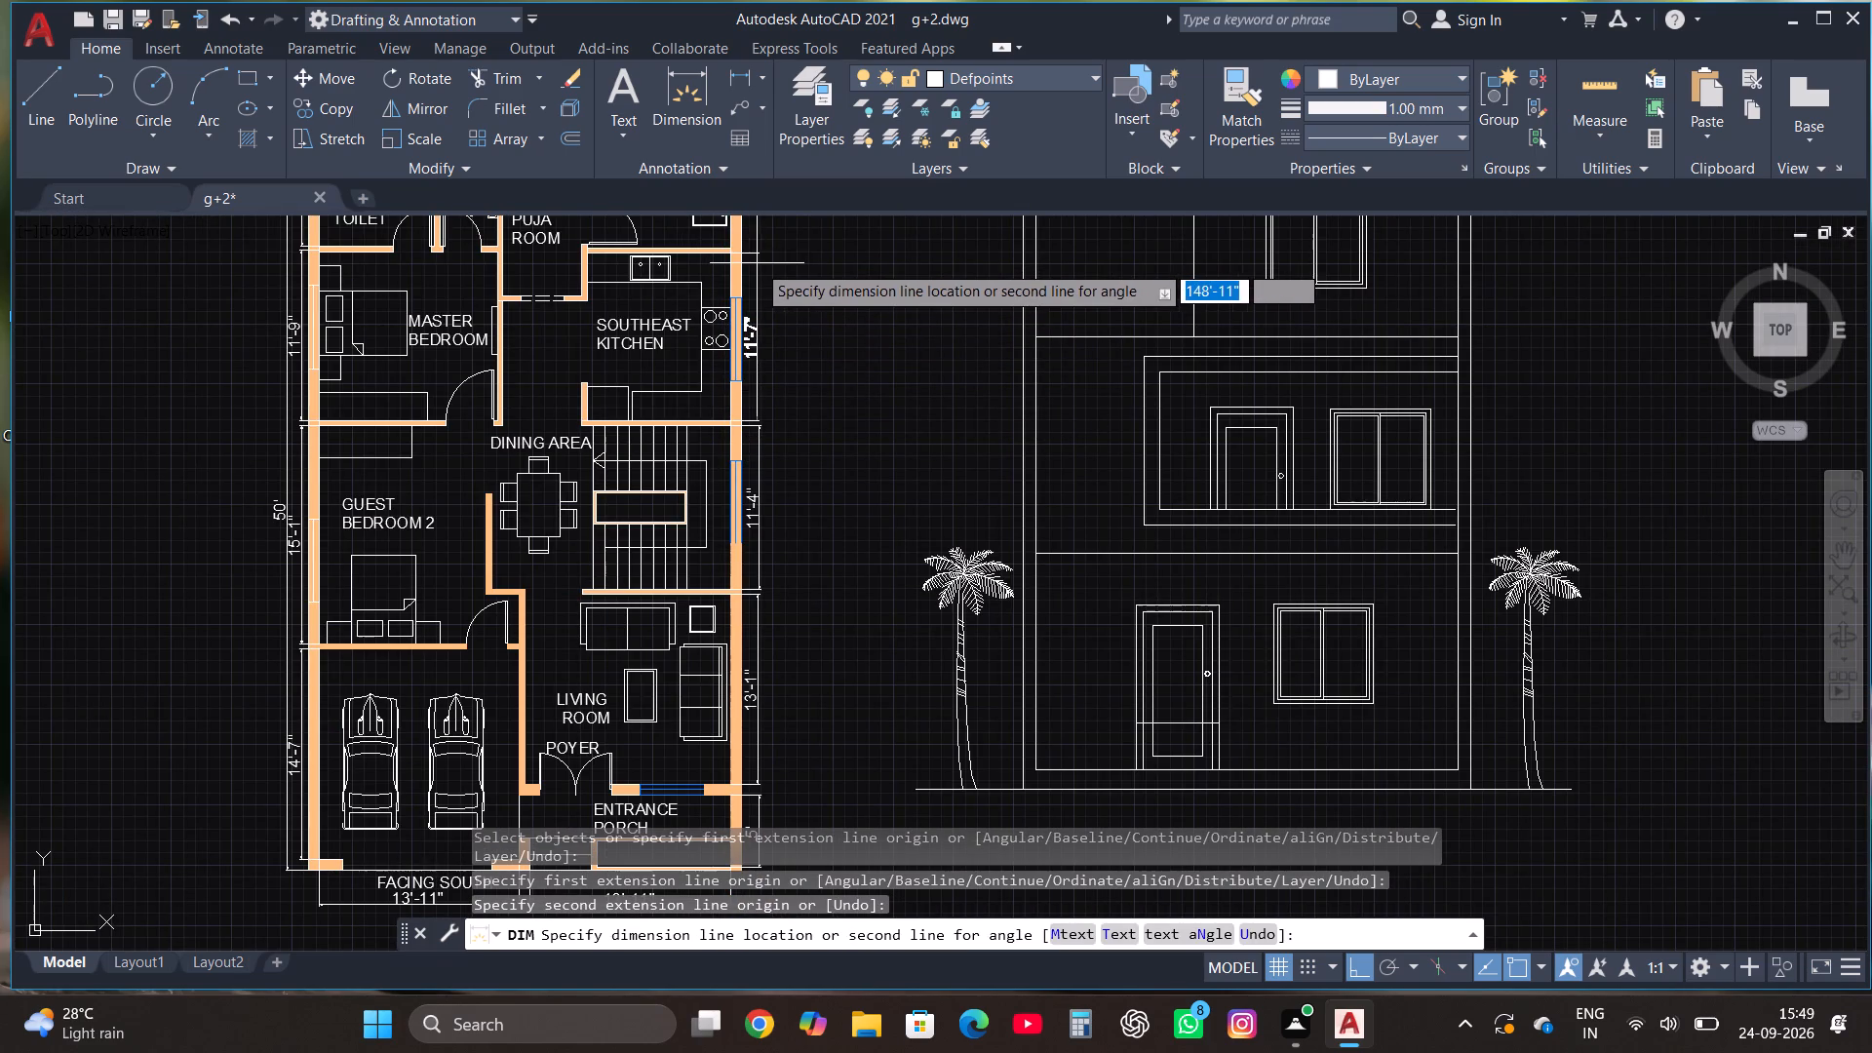
left_click(757, 263)
Dimension the utility room's length outside the east wall, above the kitchen dimension.
scroll(789, 446, "down", 2)
scroll(791, 379, "up", 3)
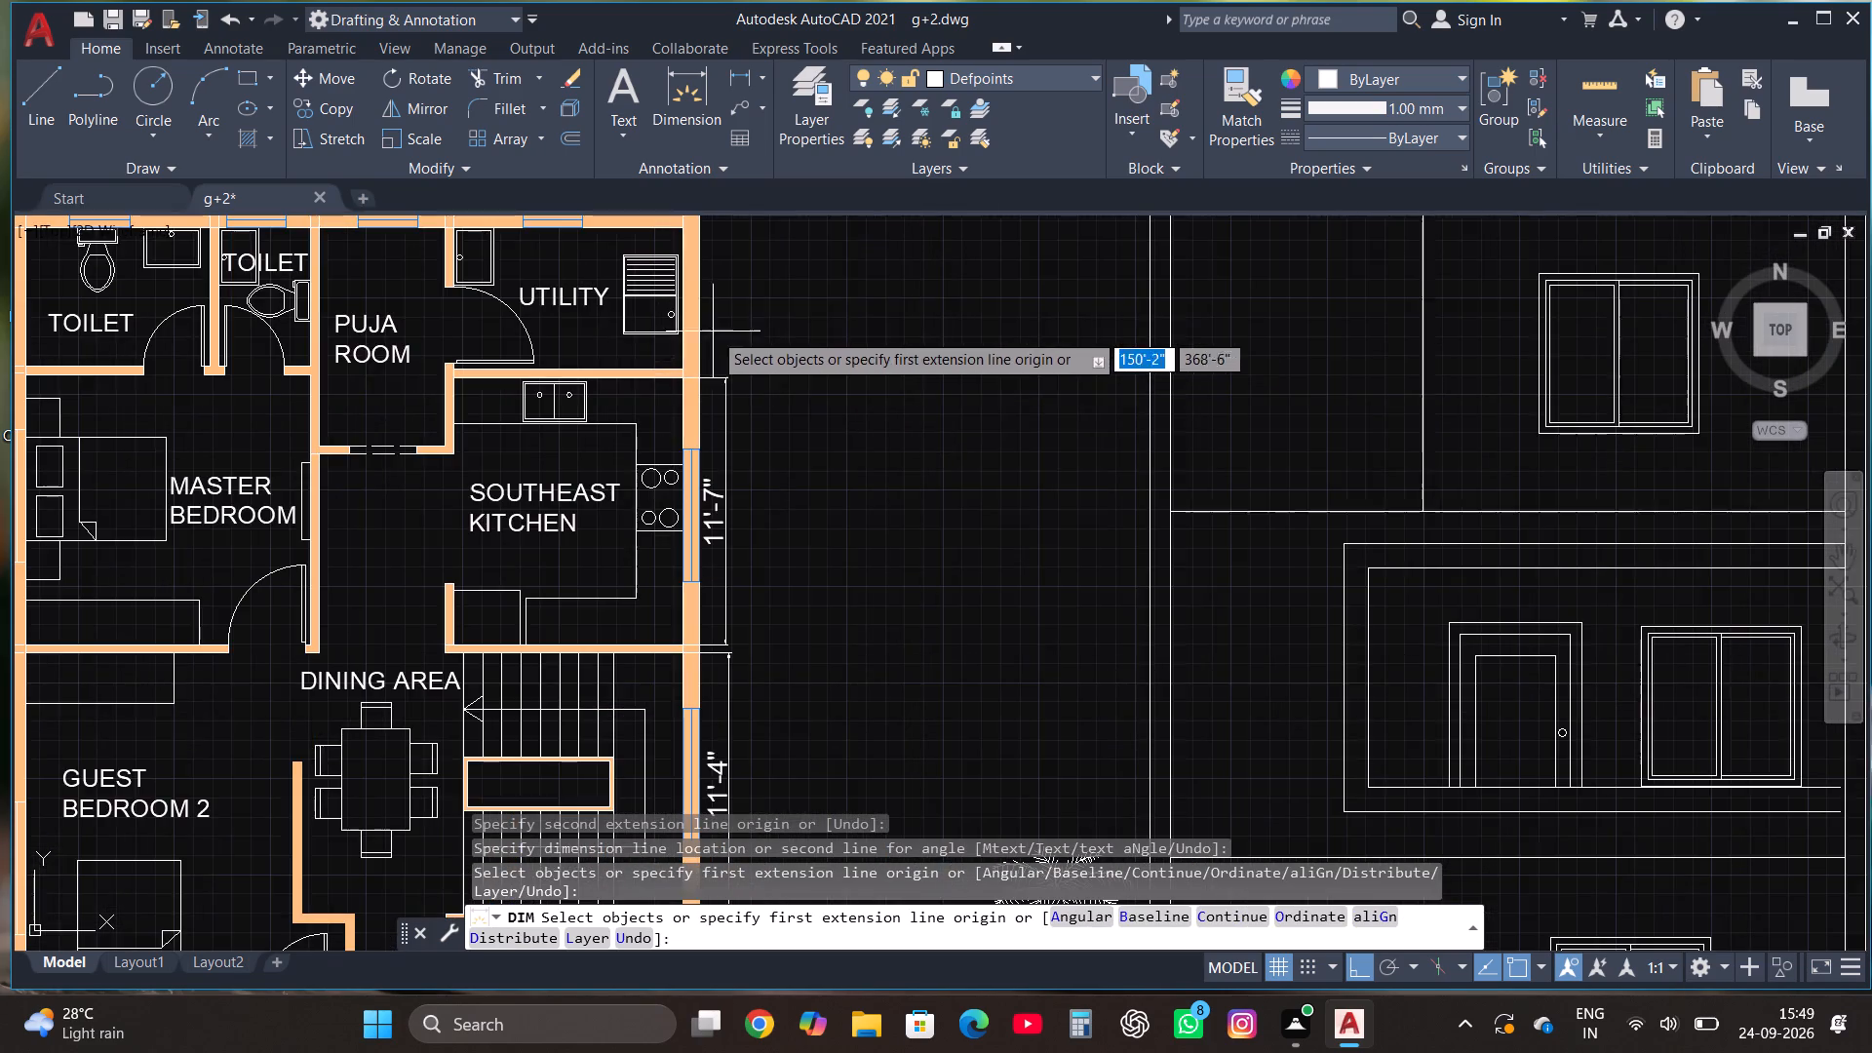
scroll(665, 366, "down", 2)
scroll(673, 282, "up", 2)
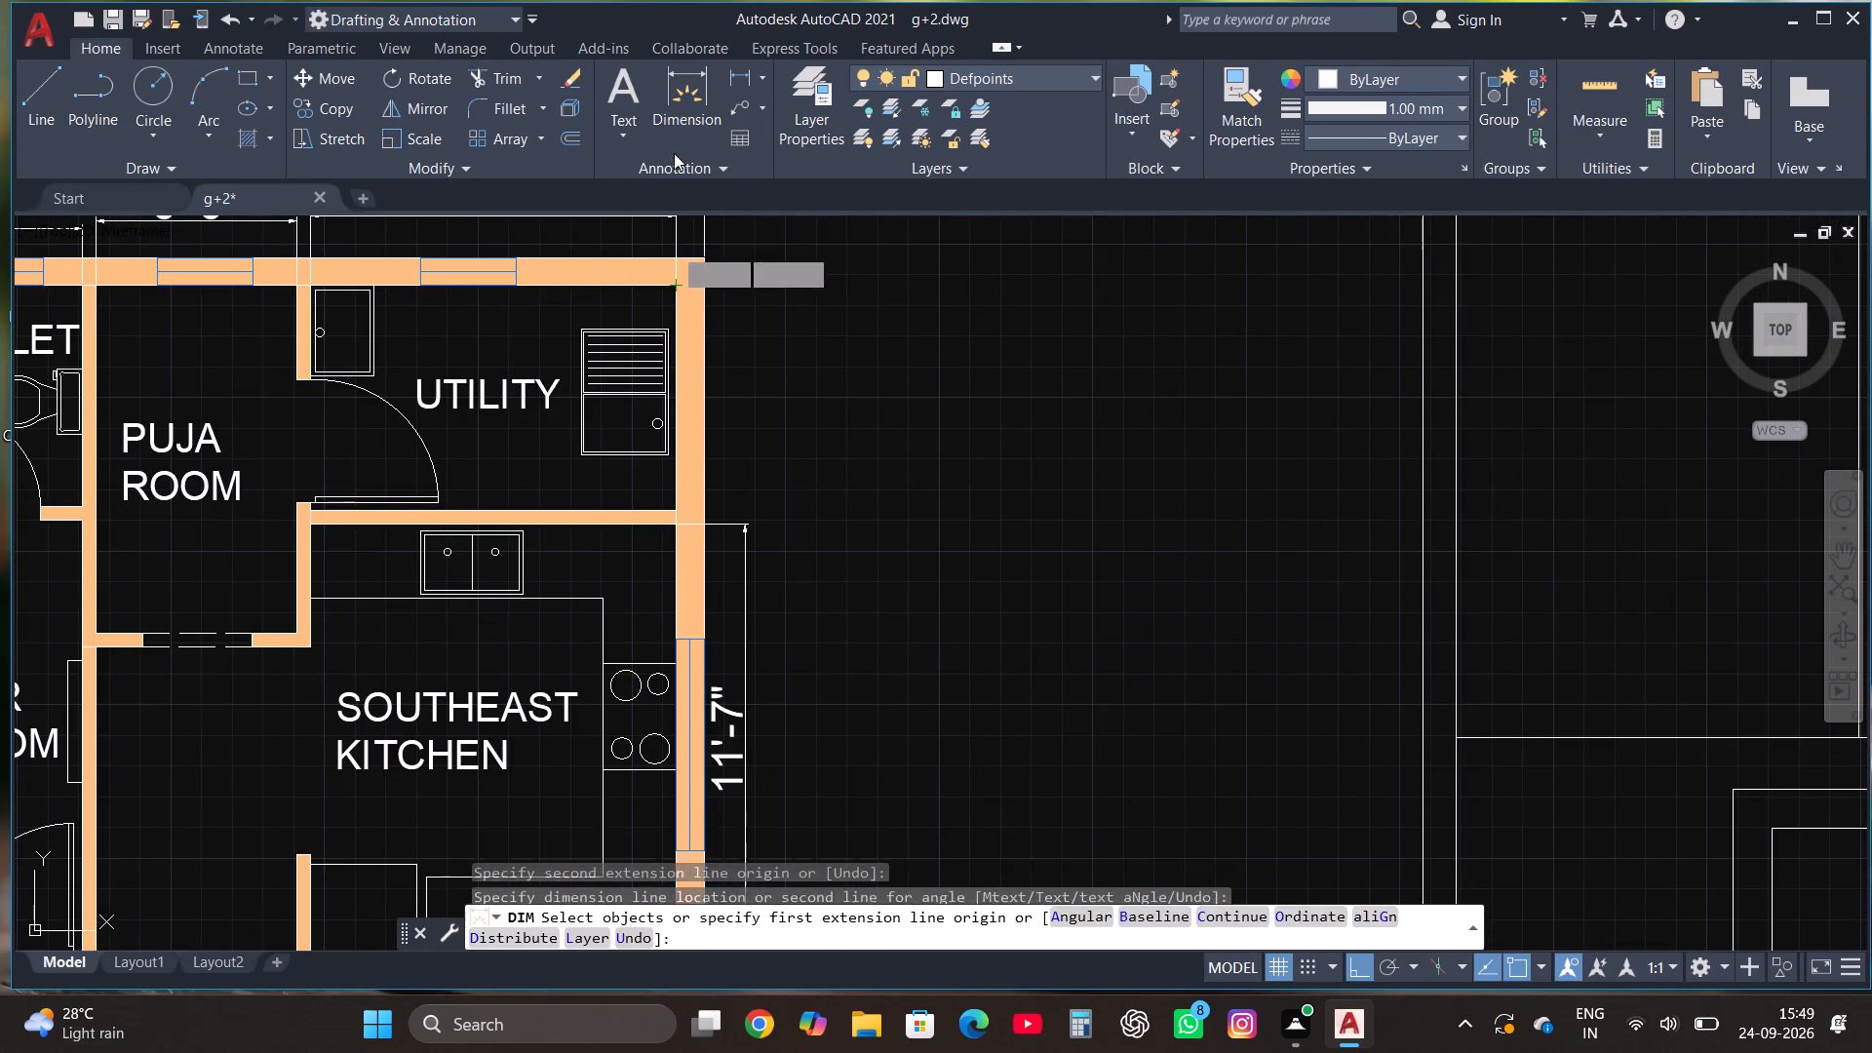
left_click(680, 125)
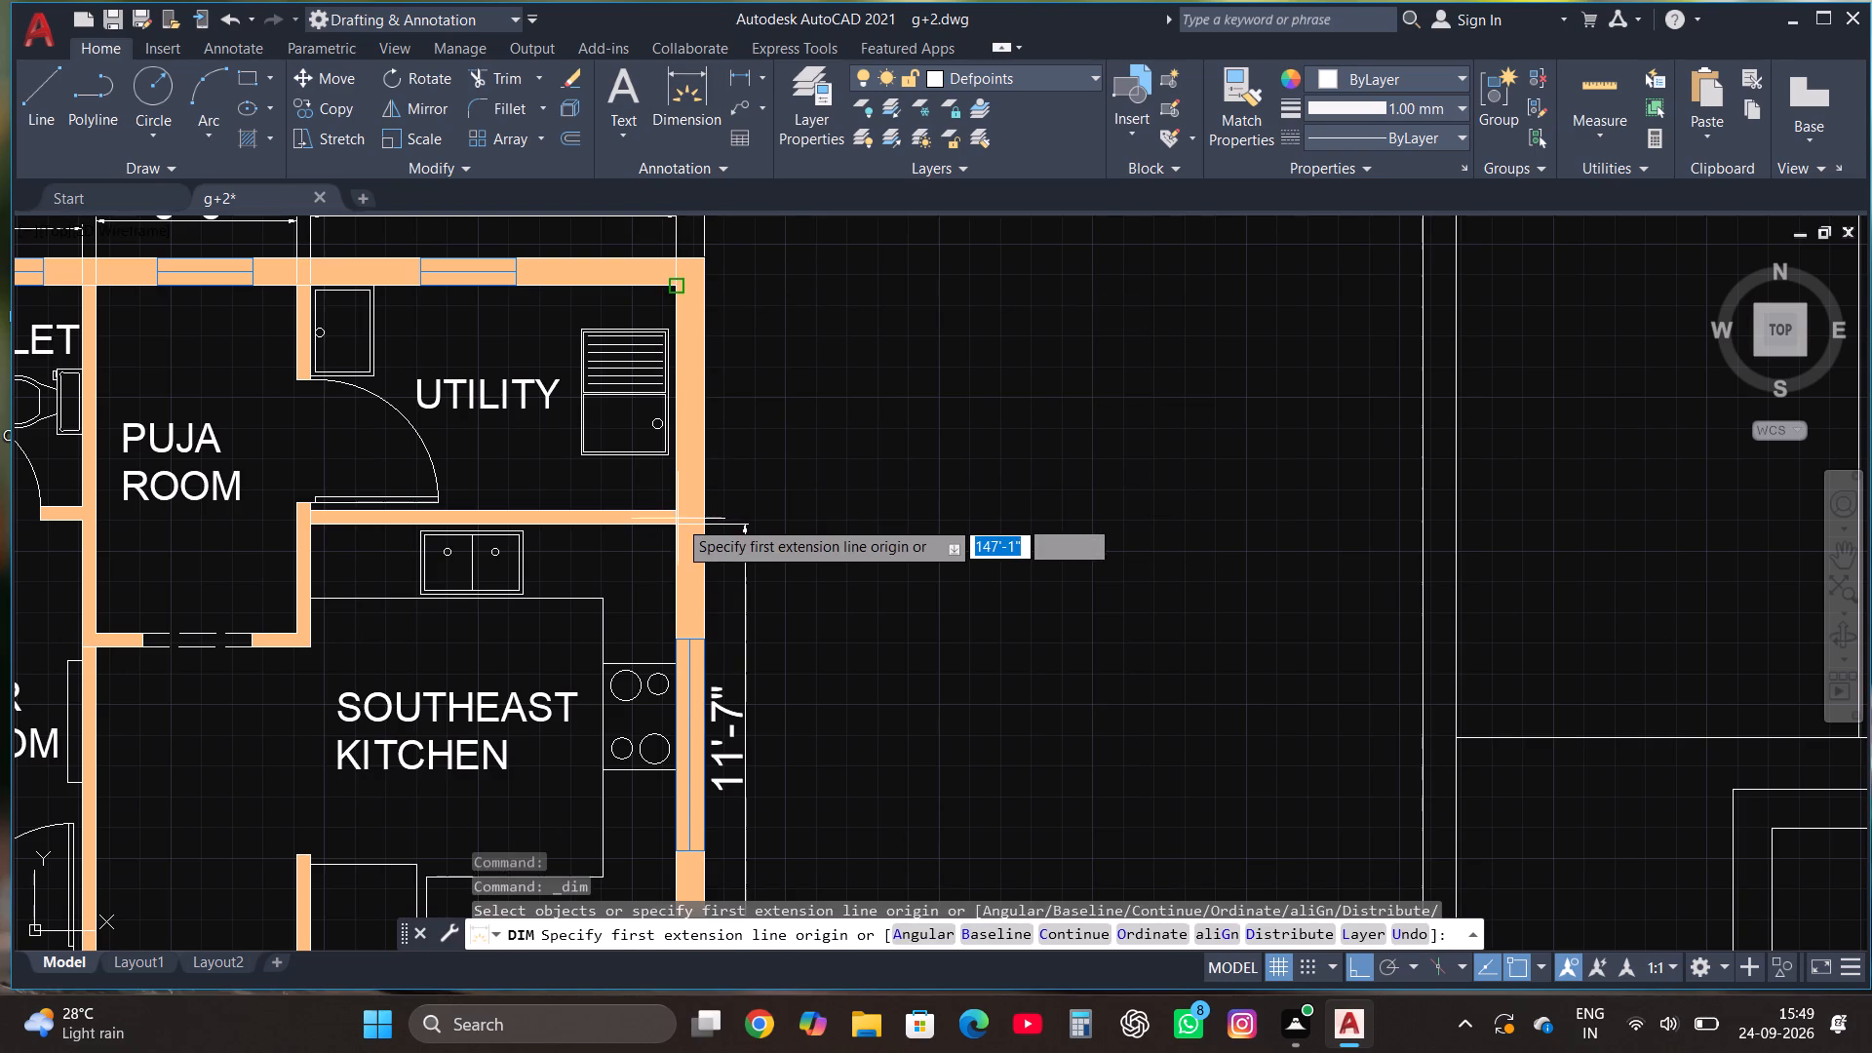
left_click(678, 511)
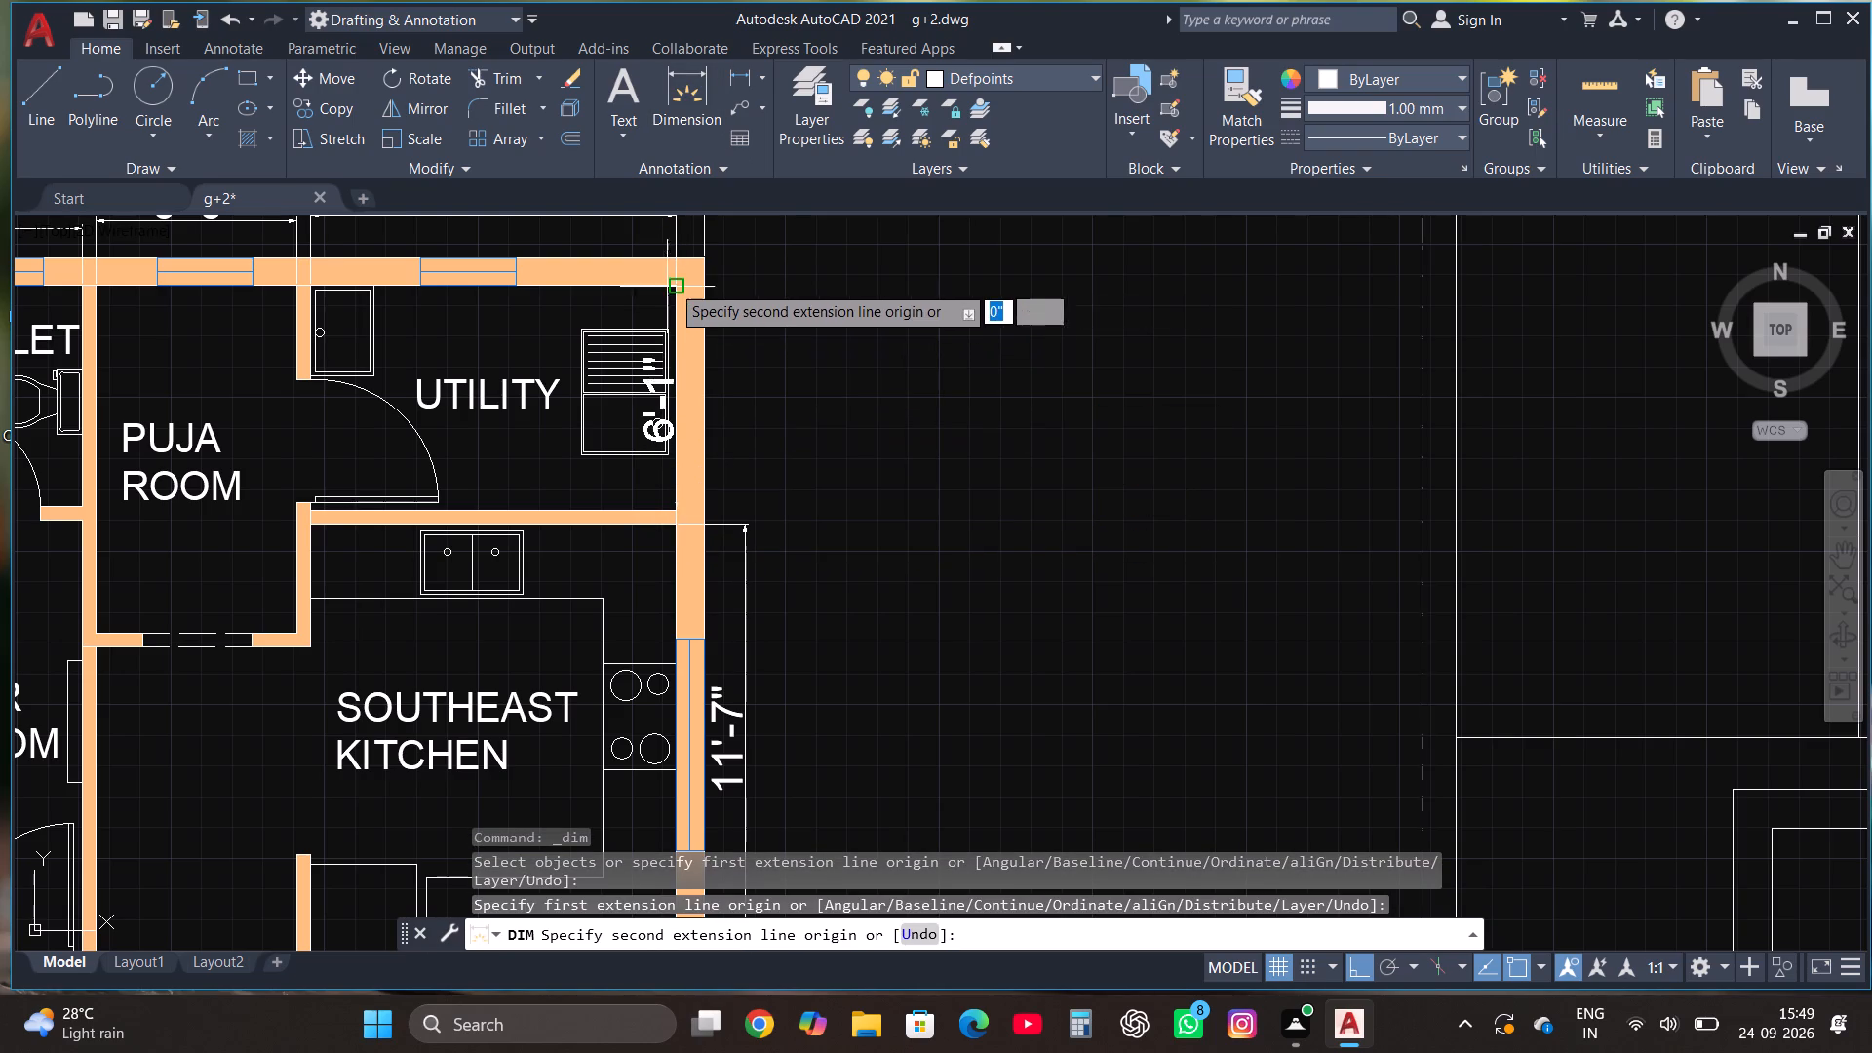
left_click(677, 291)
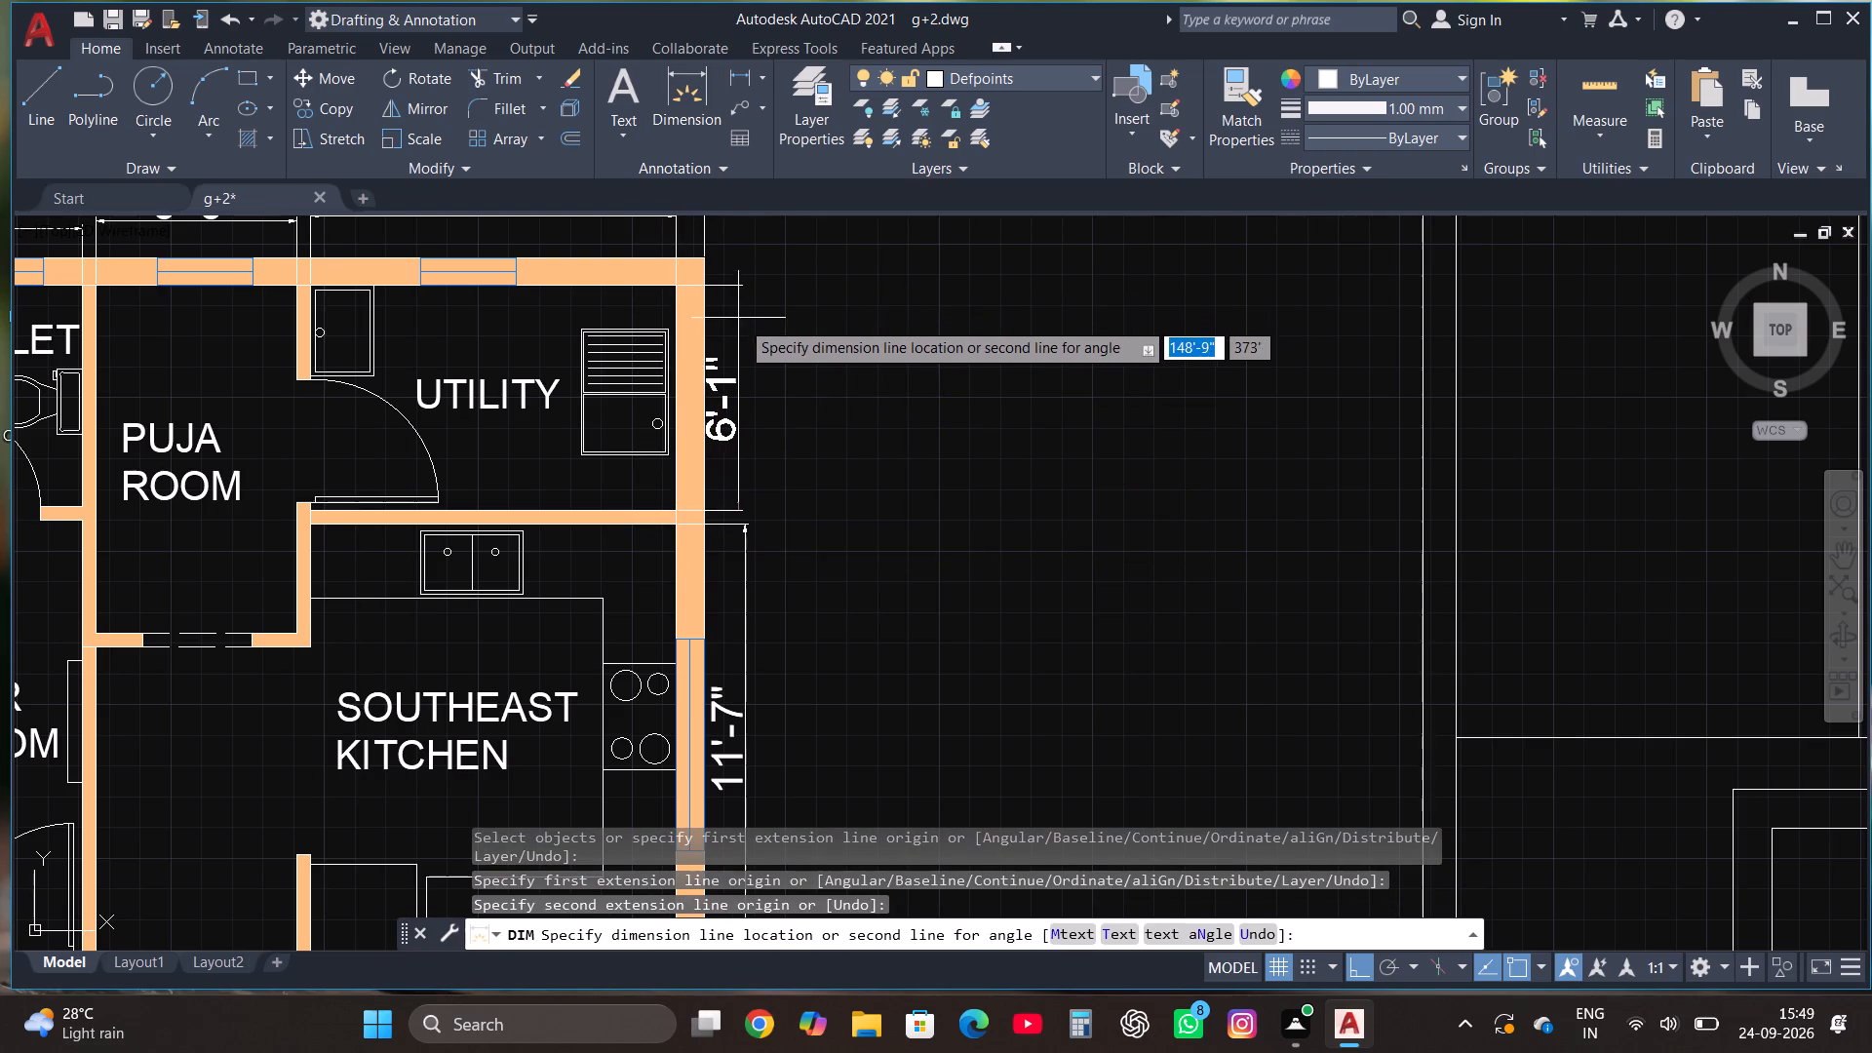
left_click(739, 325)
scroll(861, 366, "down", 1)
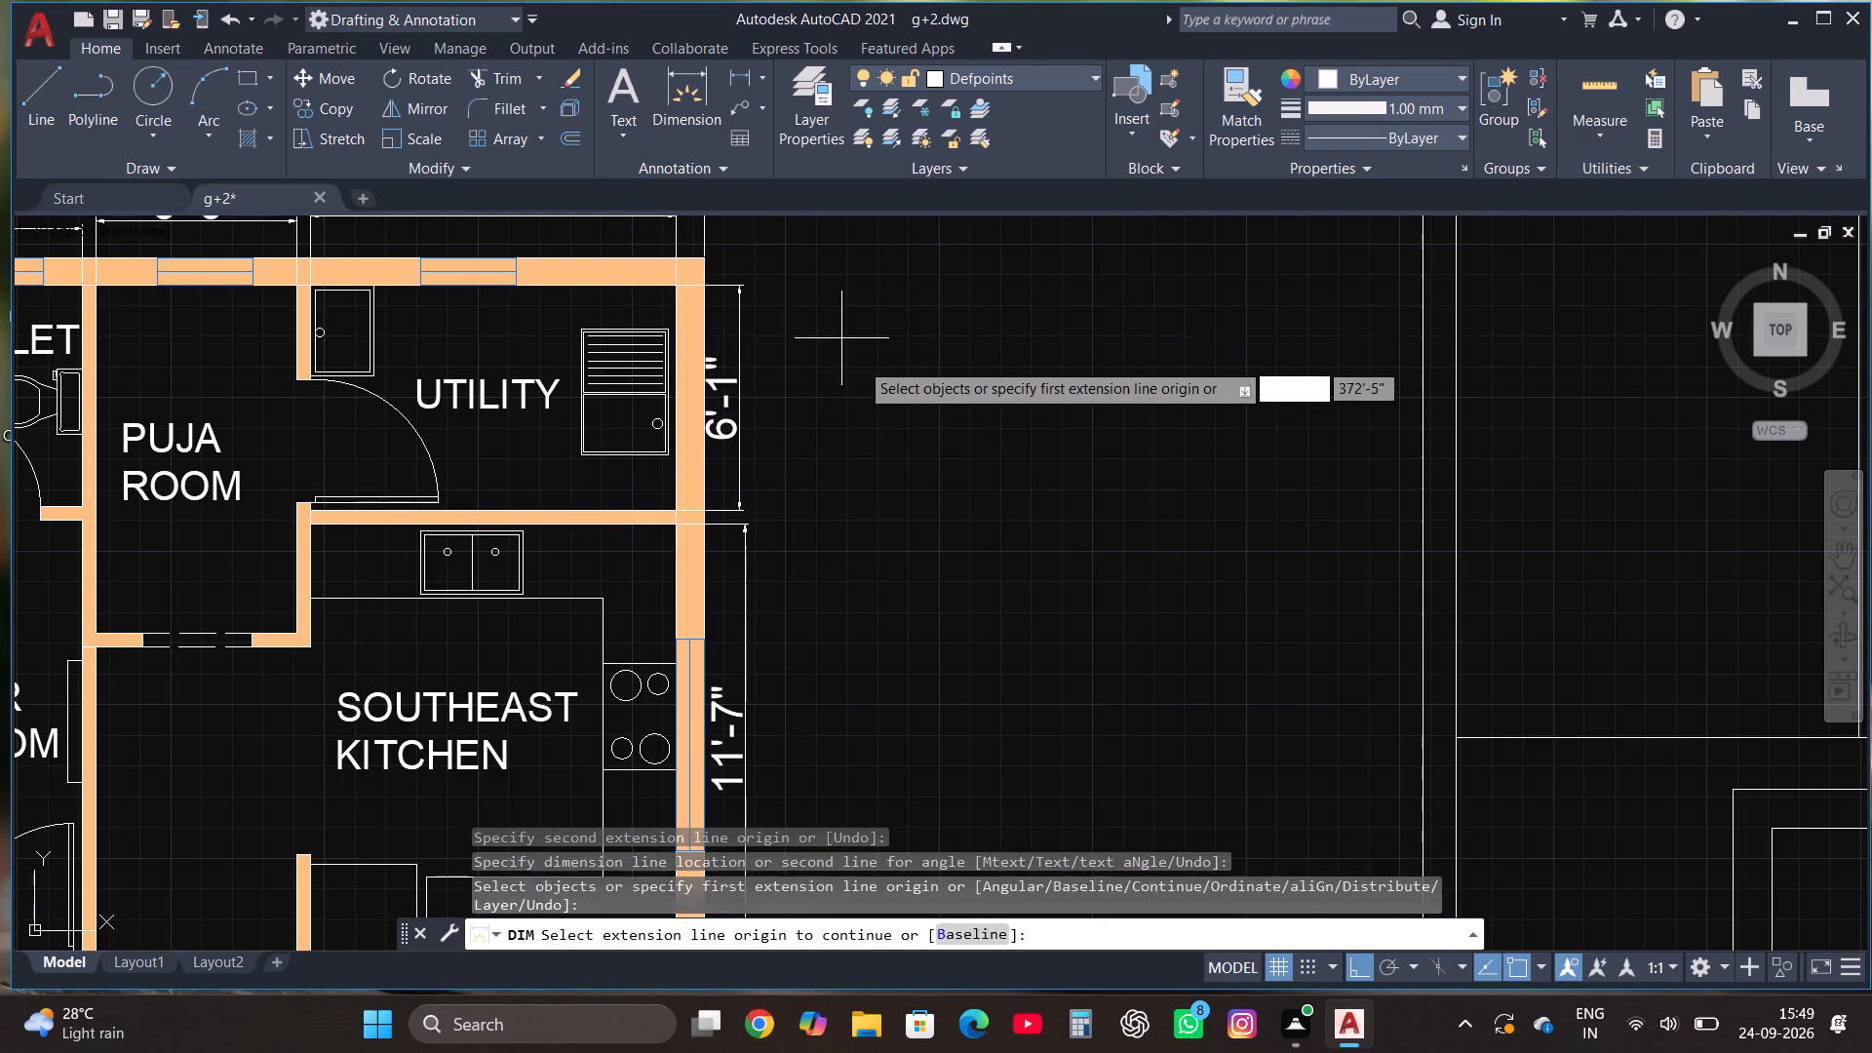
scroll(861, 366, "down", 1)
key("Escape")
Dimension the overall outer width above the north wall of the floor plan directly below the ground-floor plan.
scroll(867, 362, "down", 2)
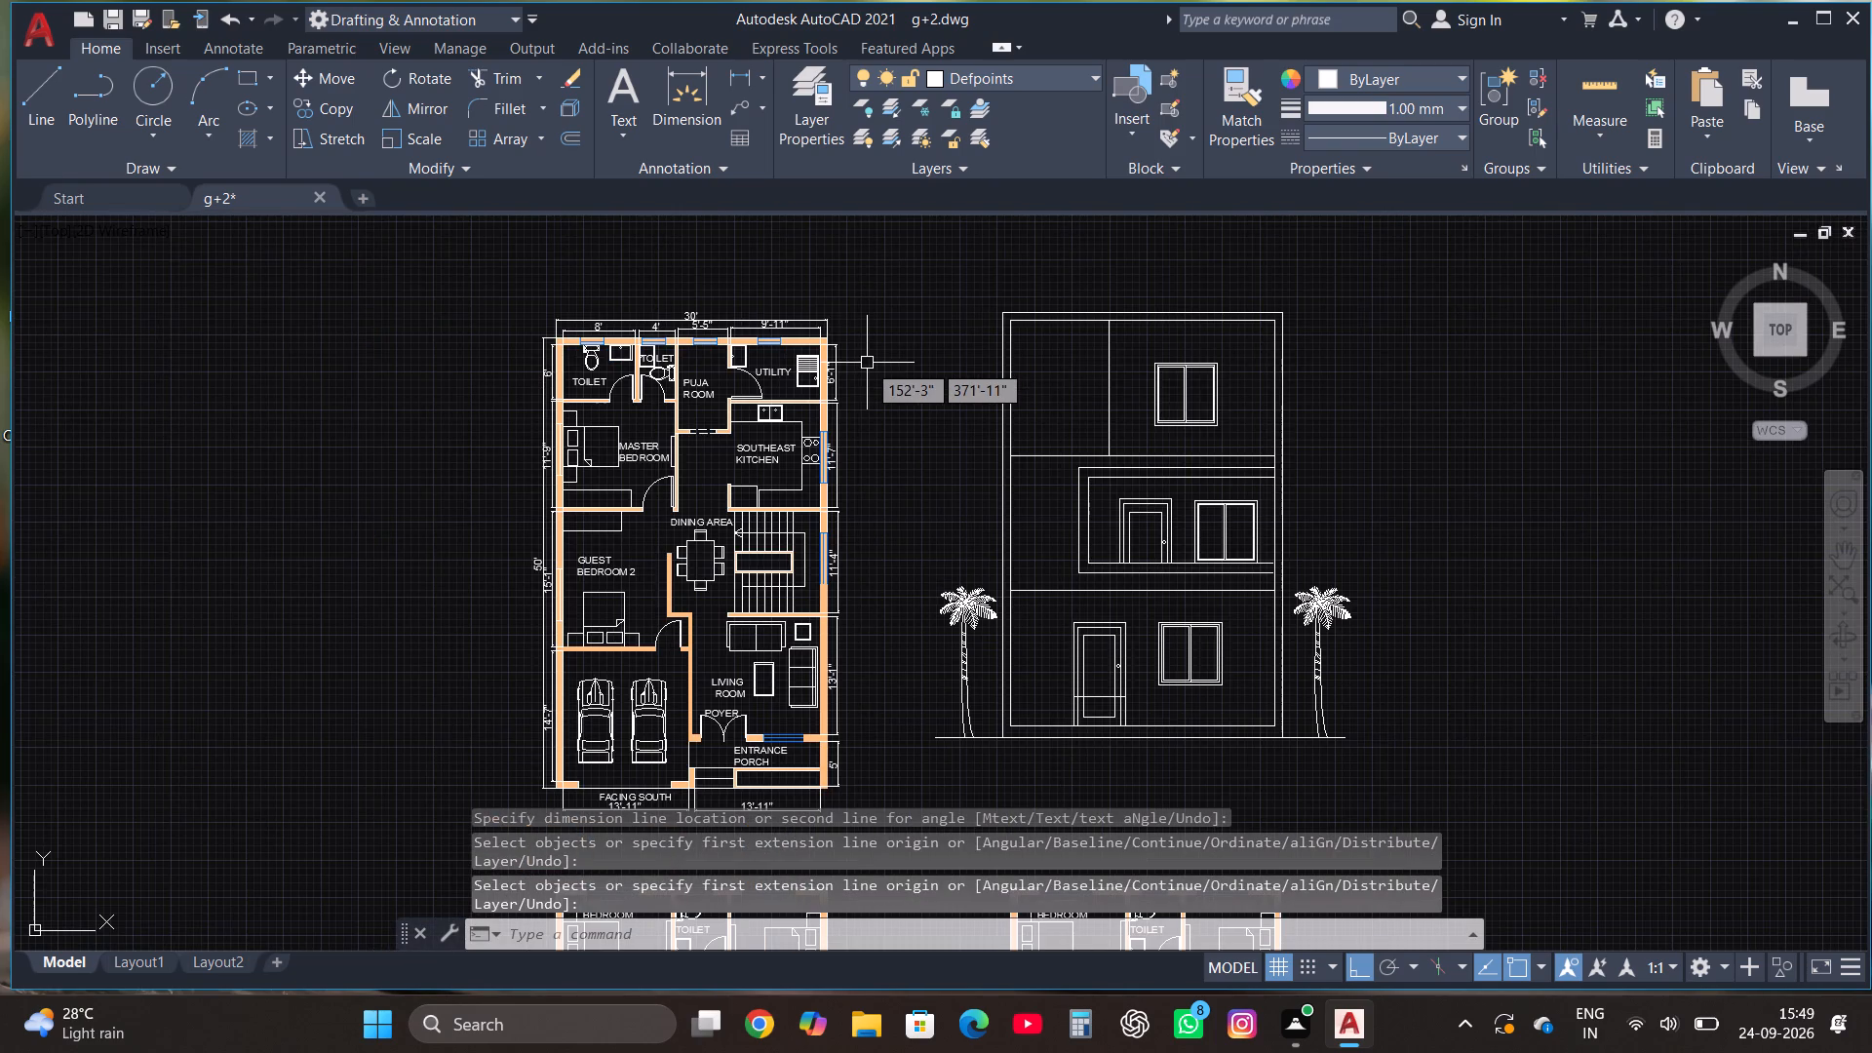
scroll(867, 363, "down", 2)
scroll(763, 568, "up", 2)
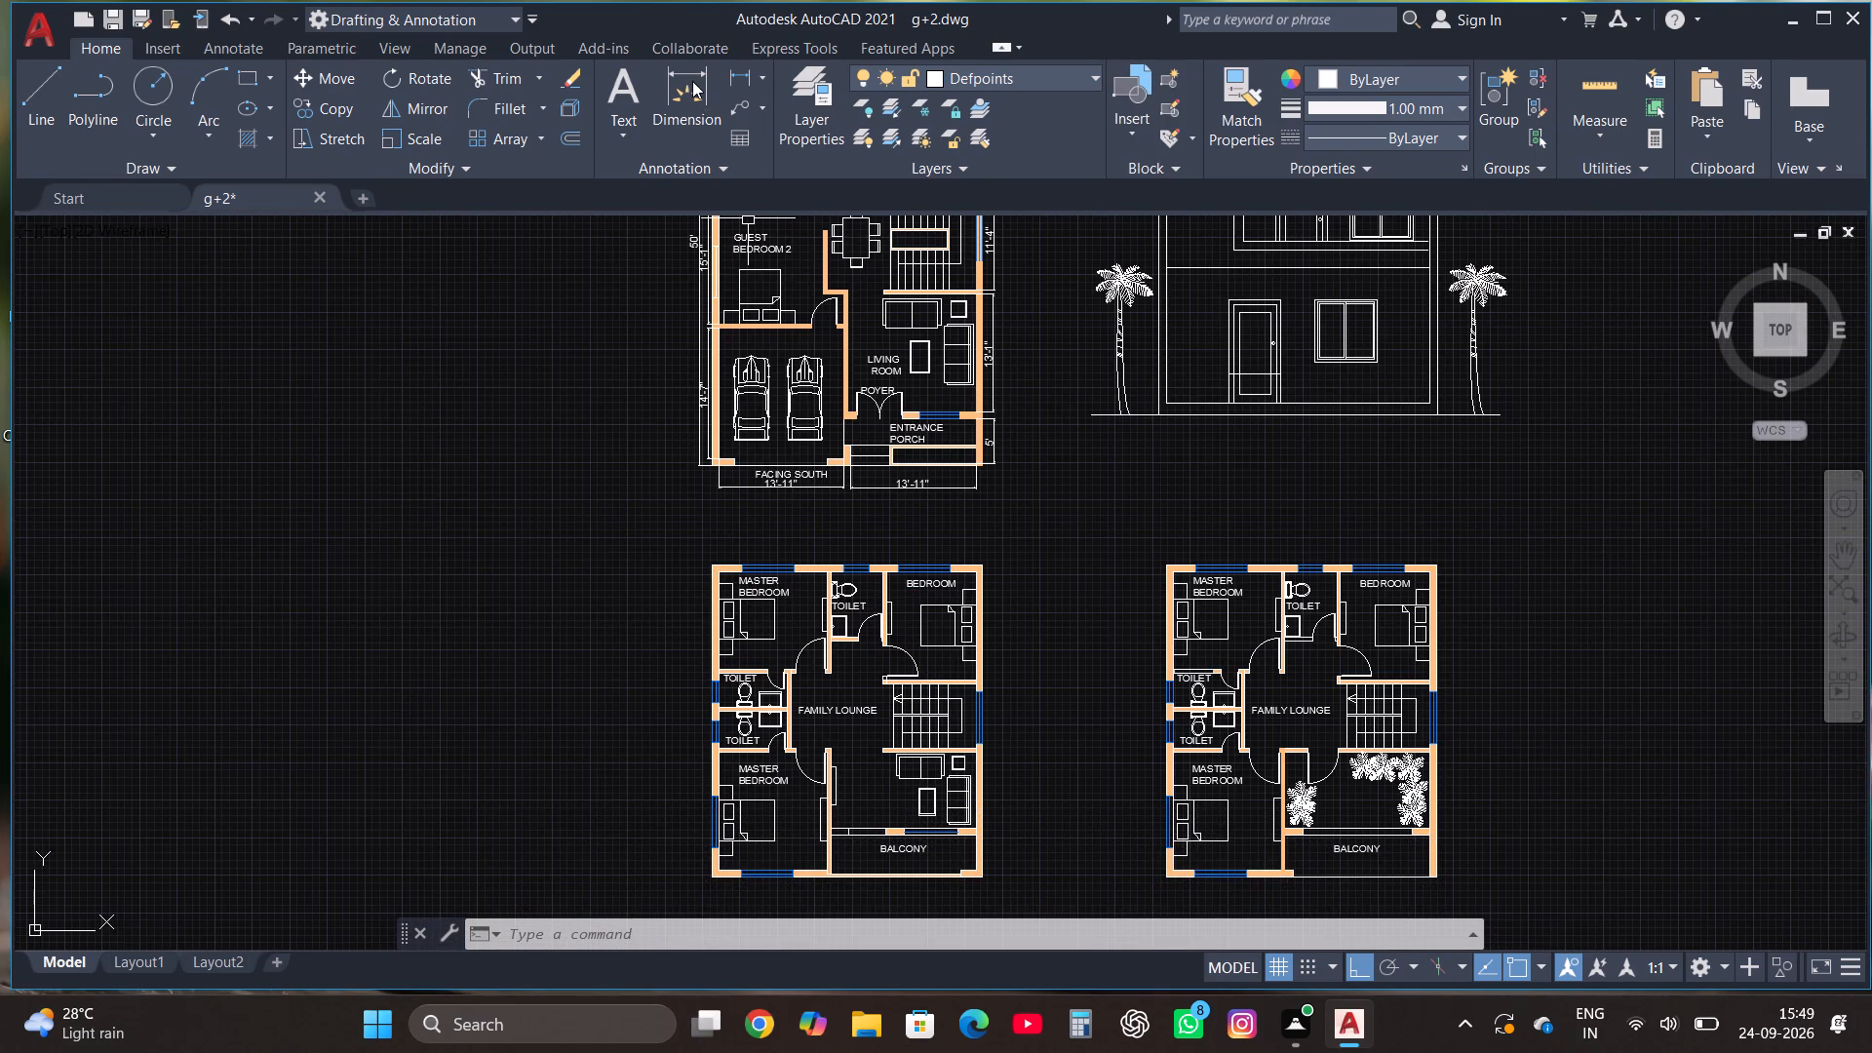
scroll(750, 615, "down", 2)
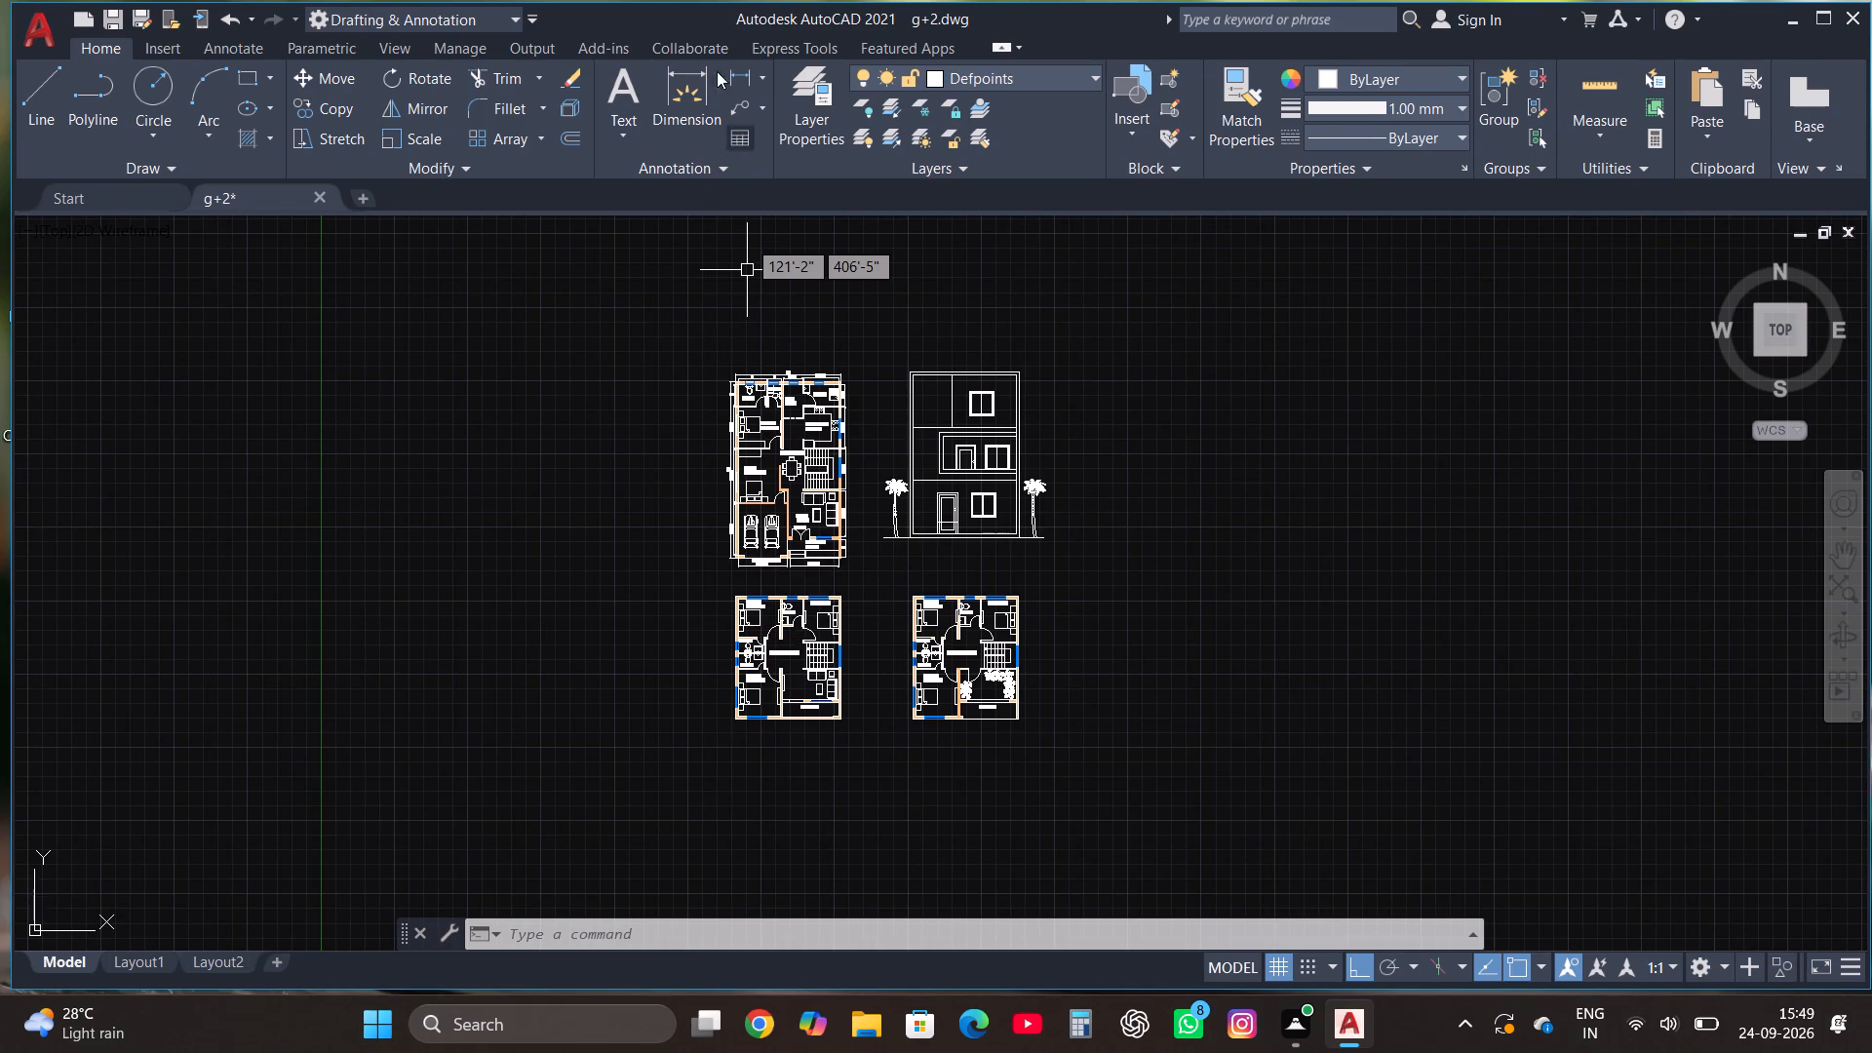
left_click(688, 91)
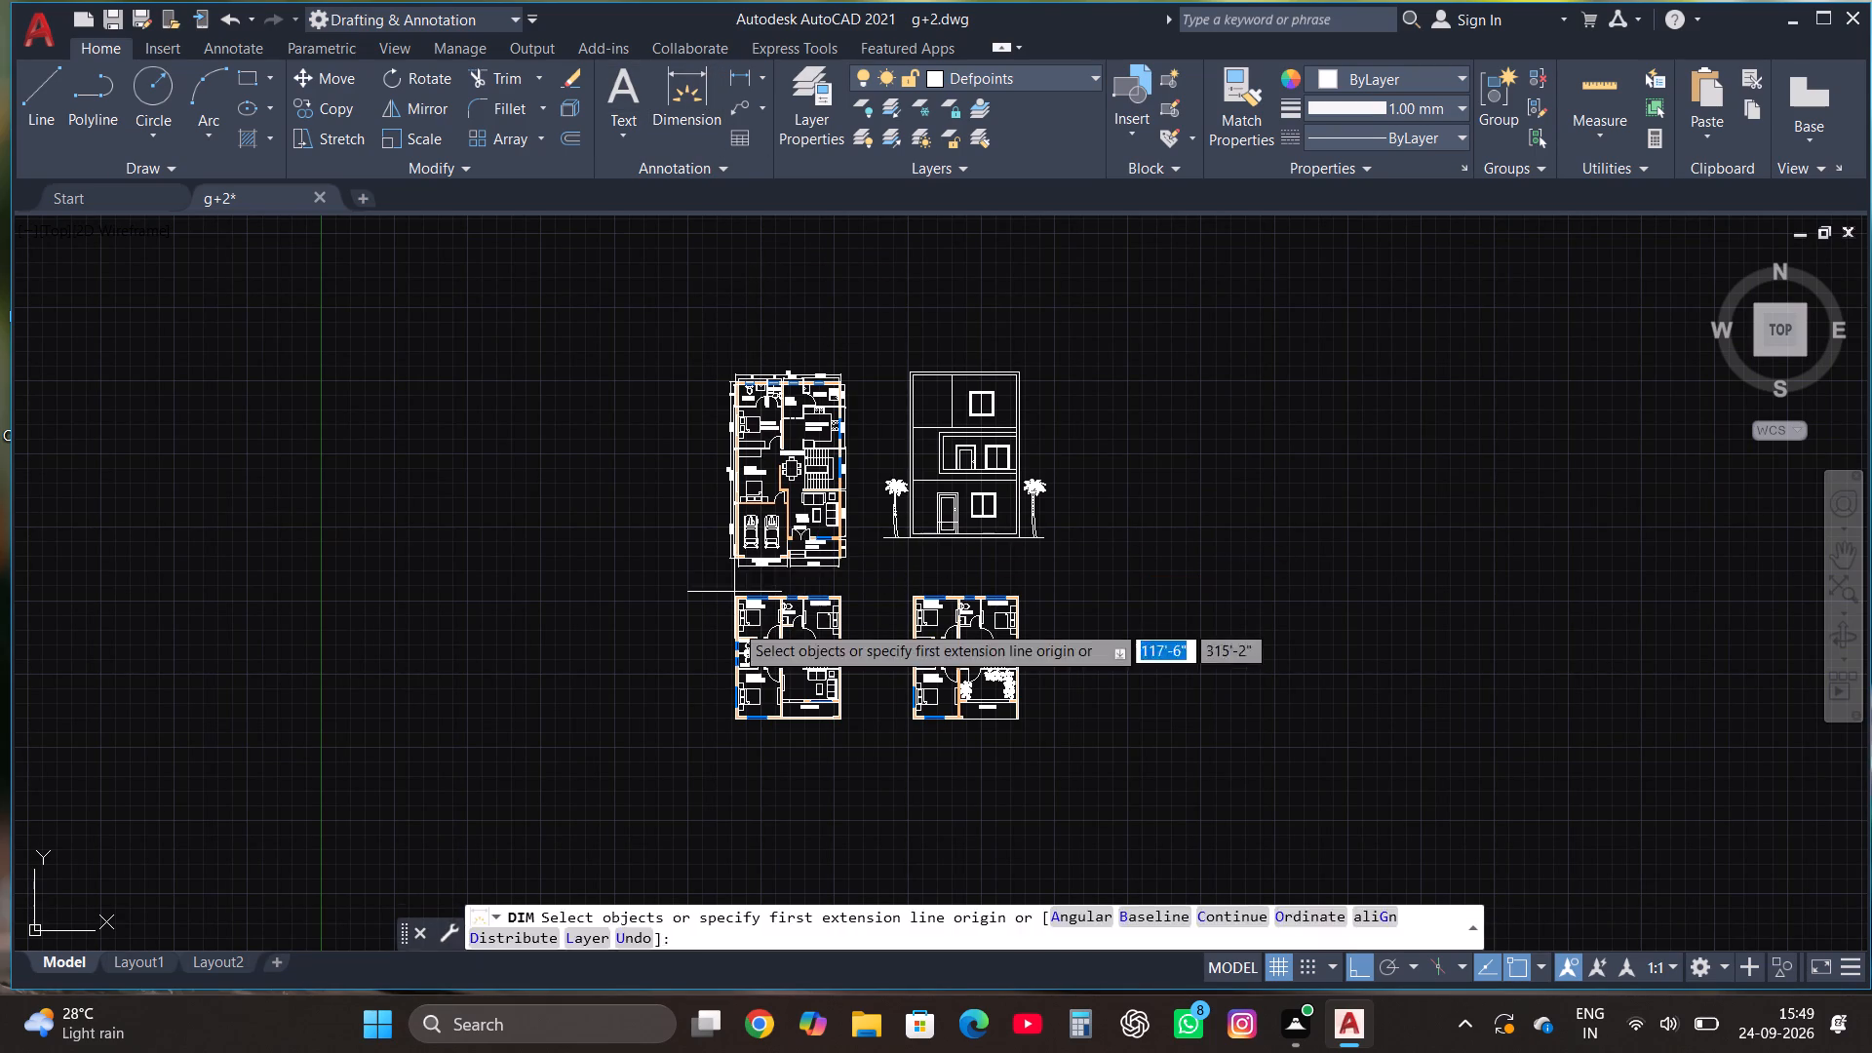
scroll(730, 656, "up", 2)
scroll(779, 459, "up", 2)
scroll(687, 606, "up", 1)
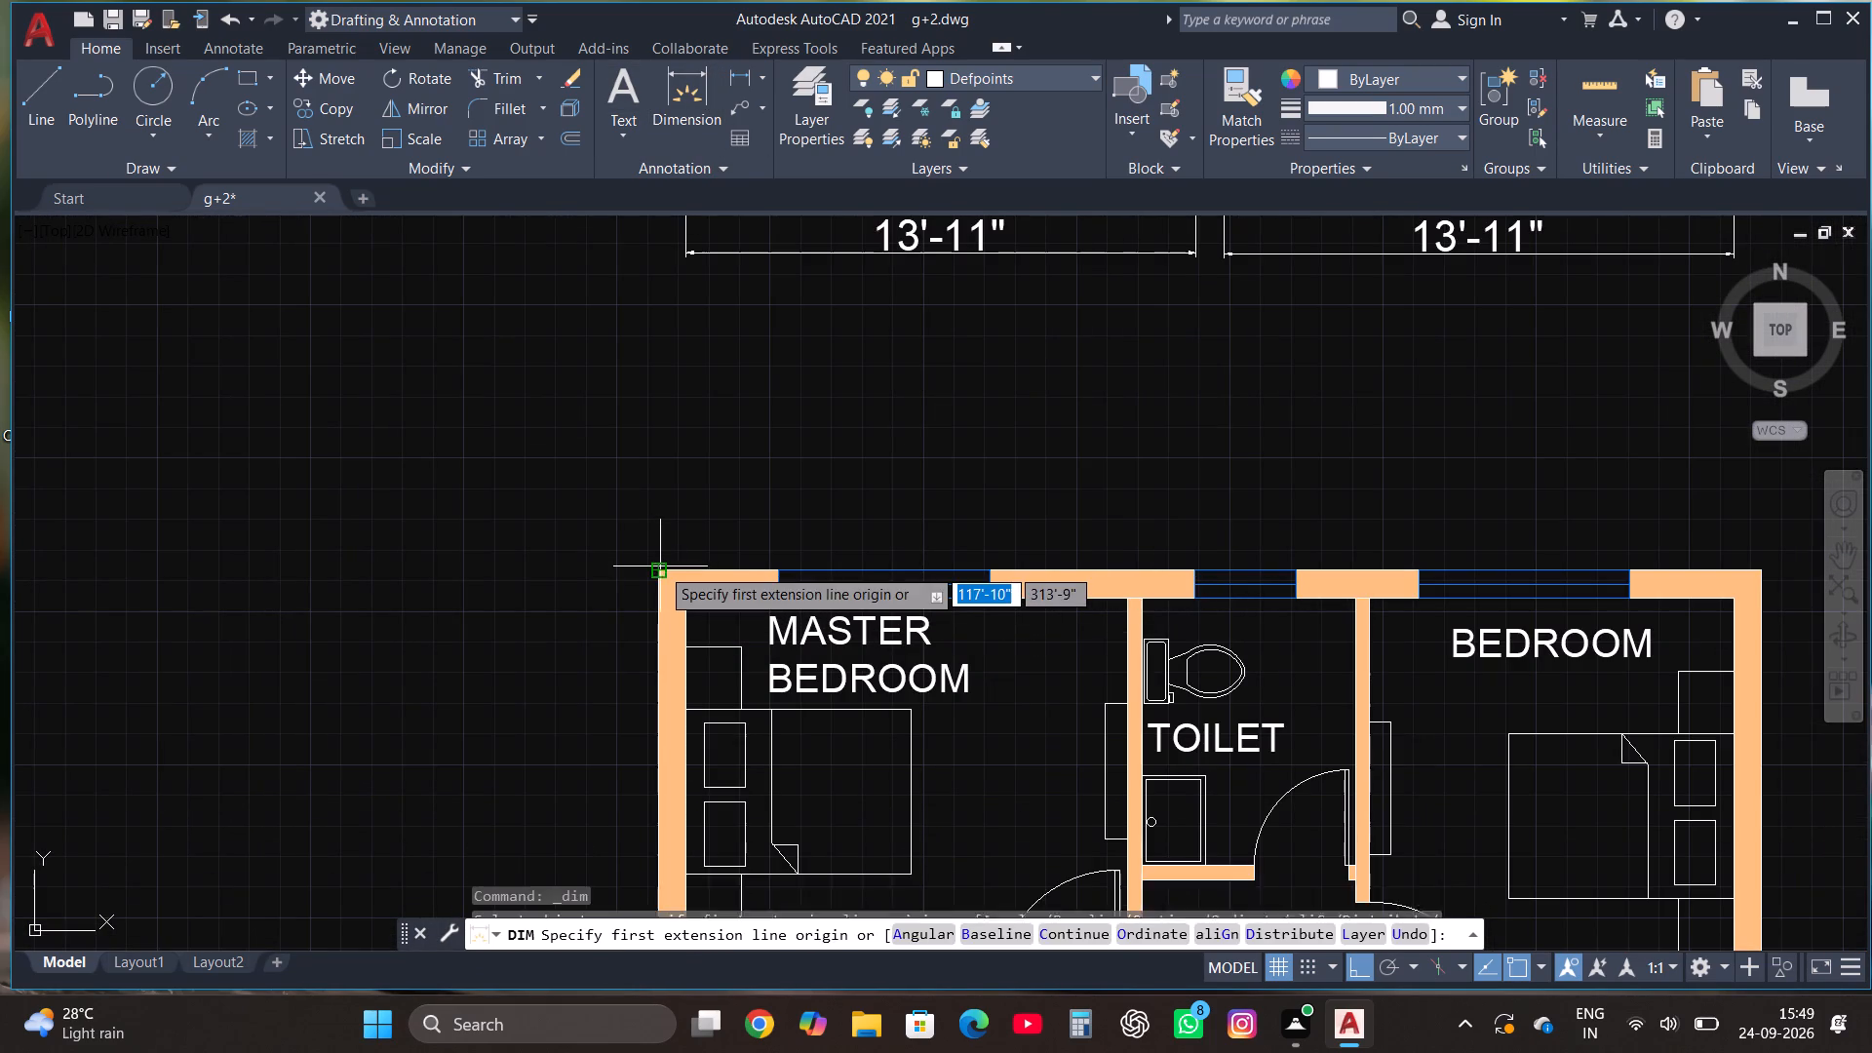
left_click(660, 566)
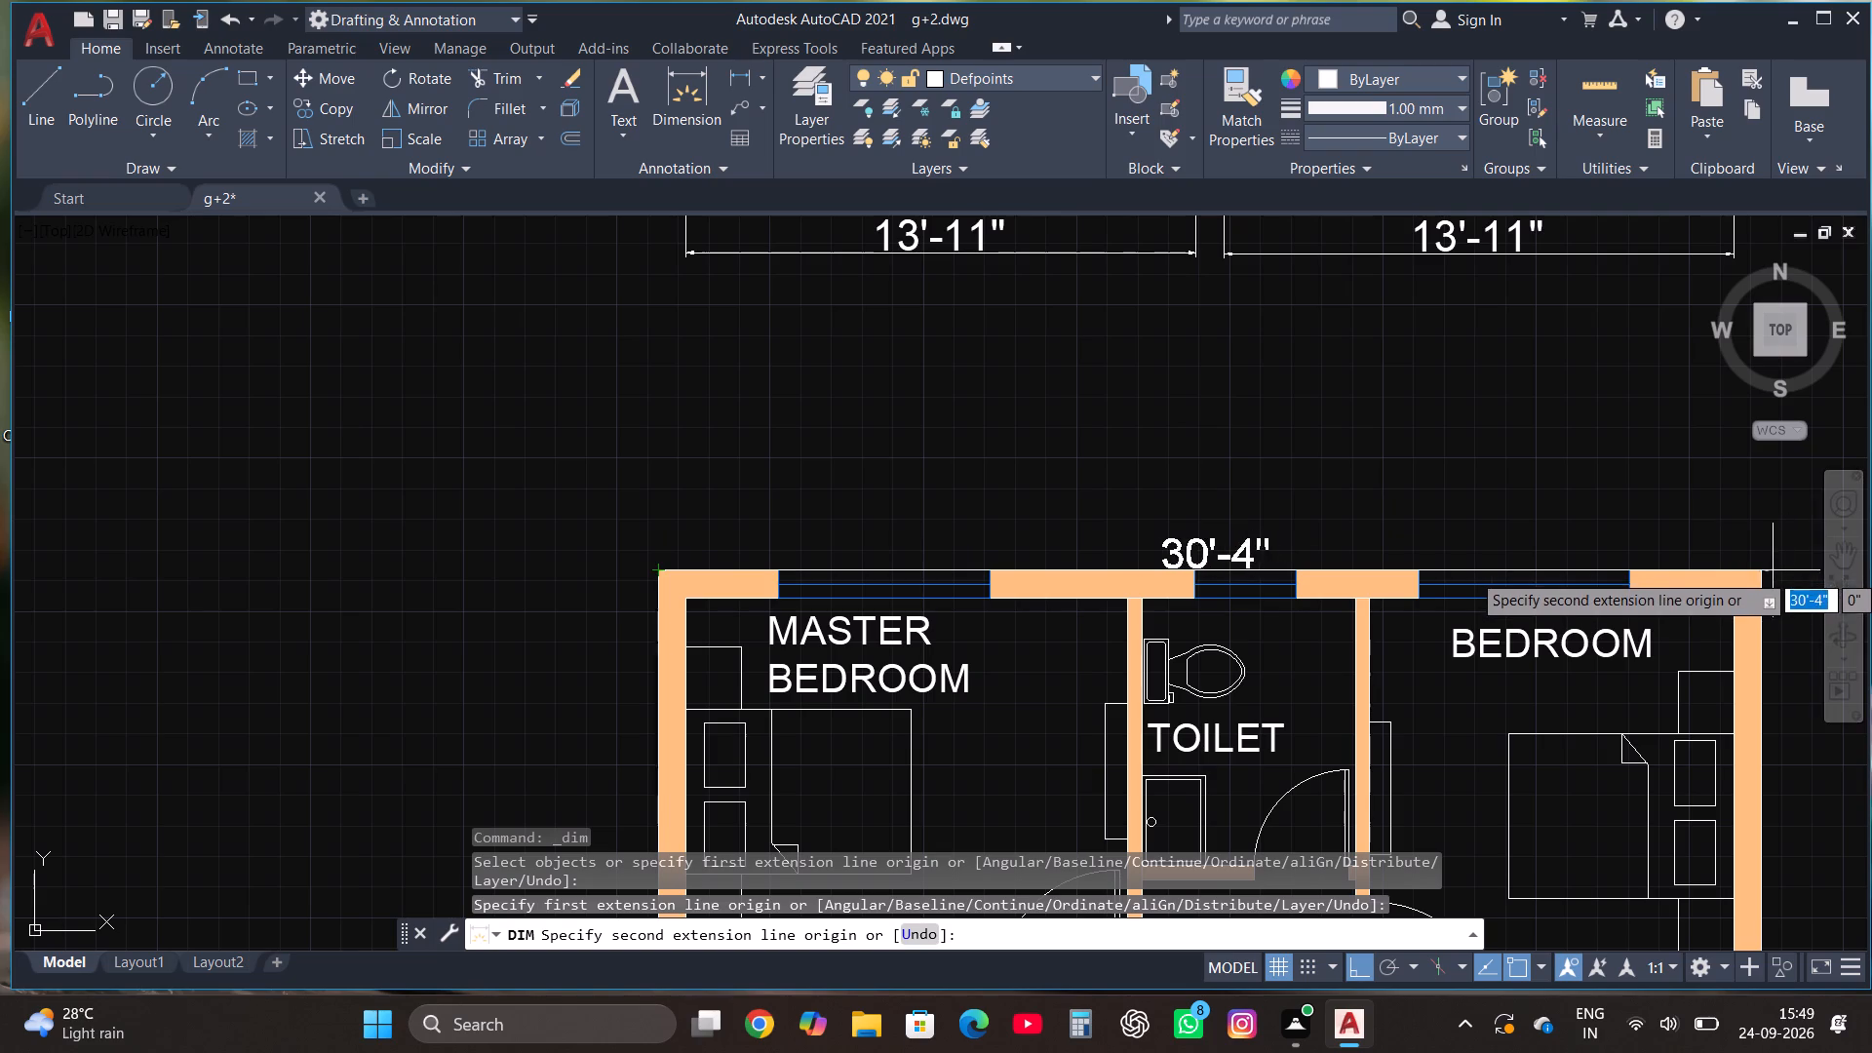
left_click(1759, 576)
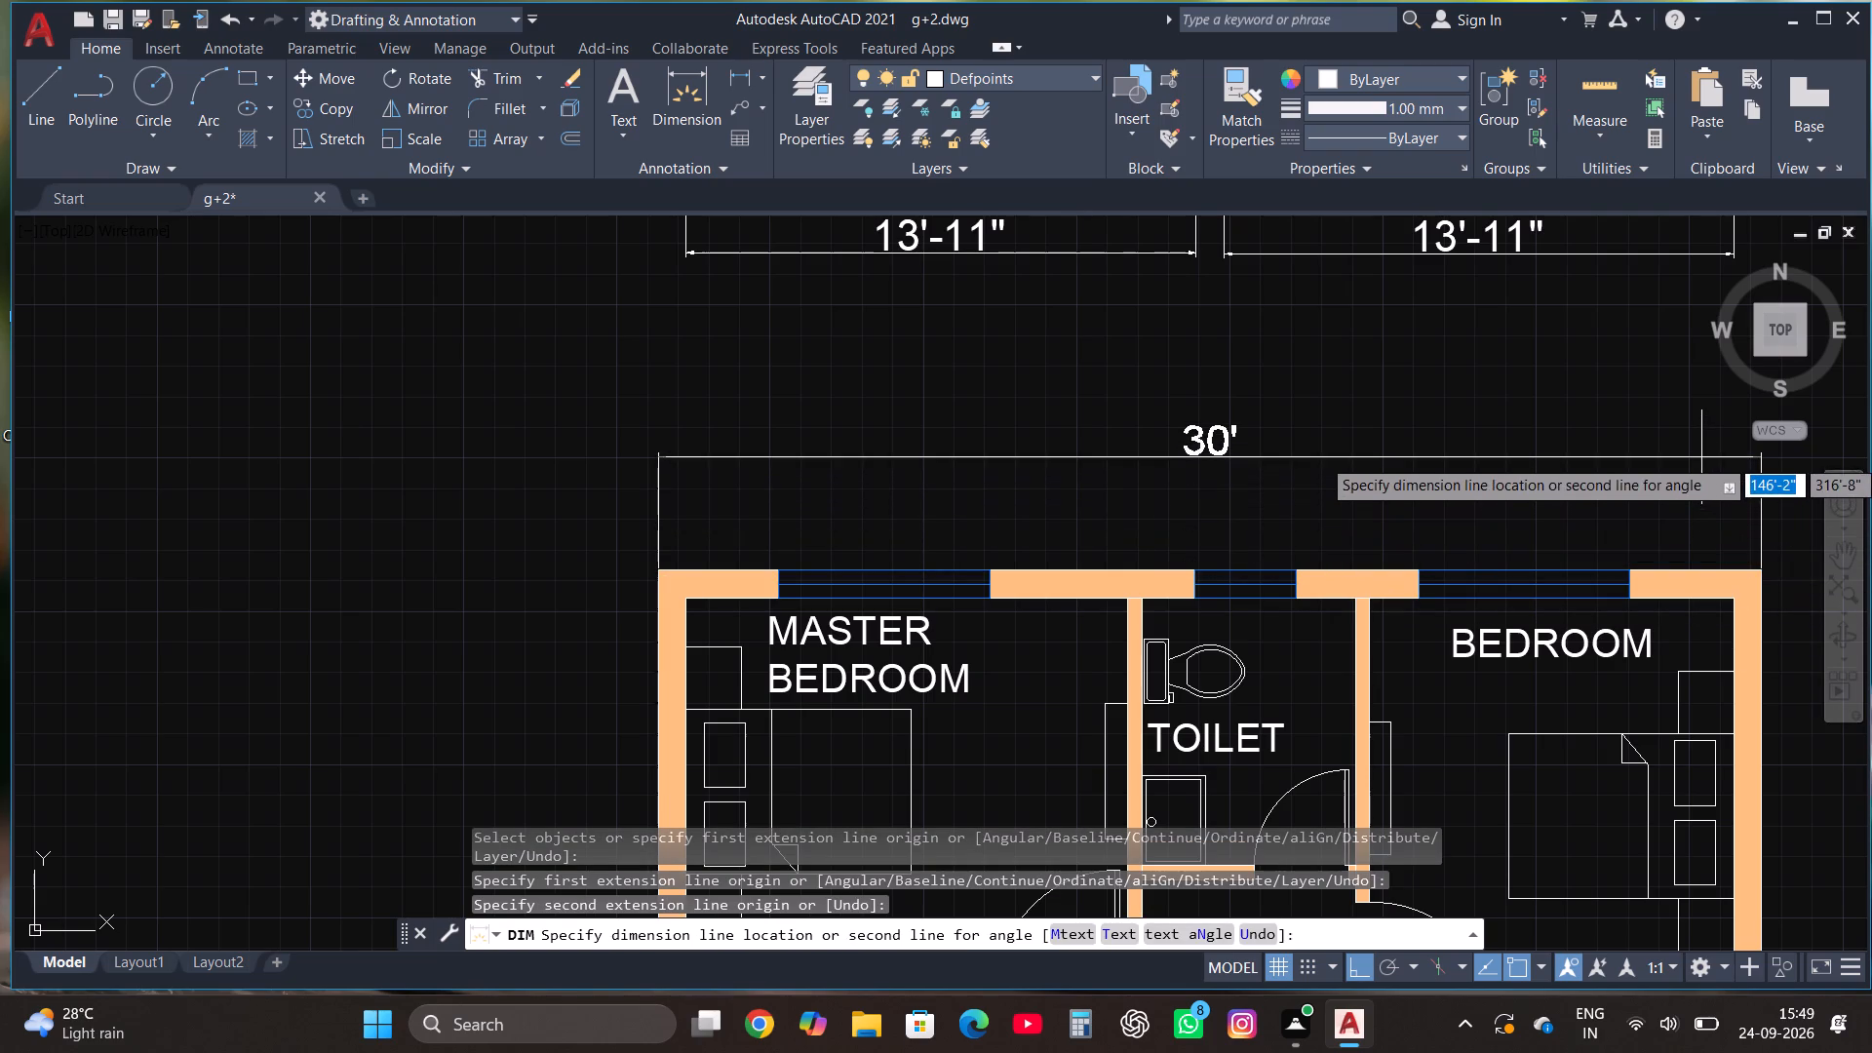
left_click(1695, 450)
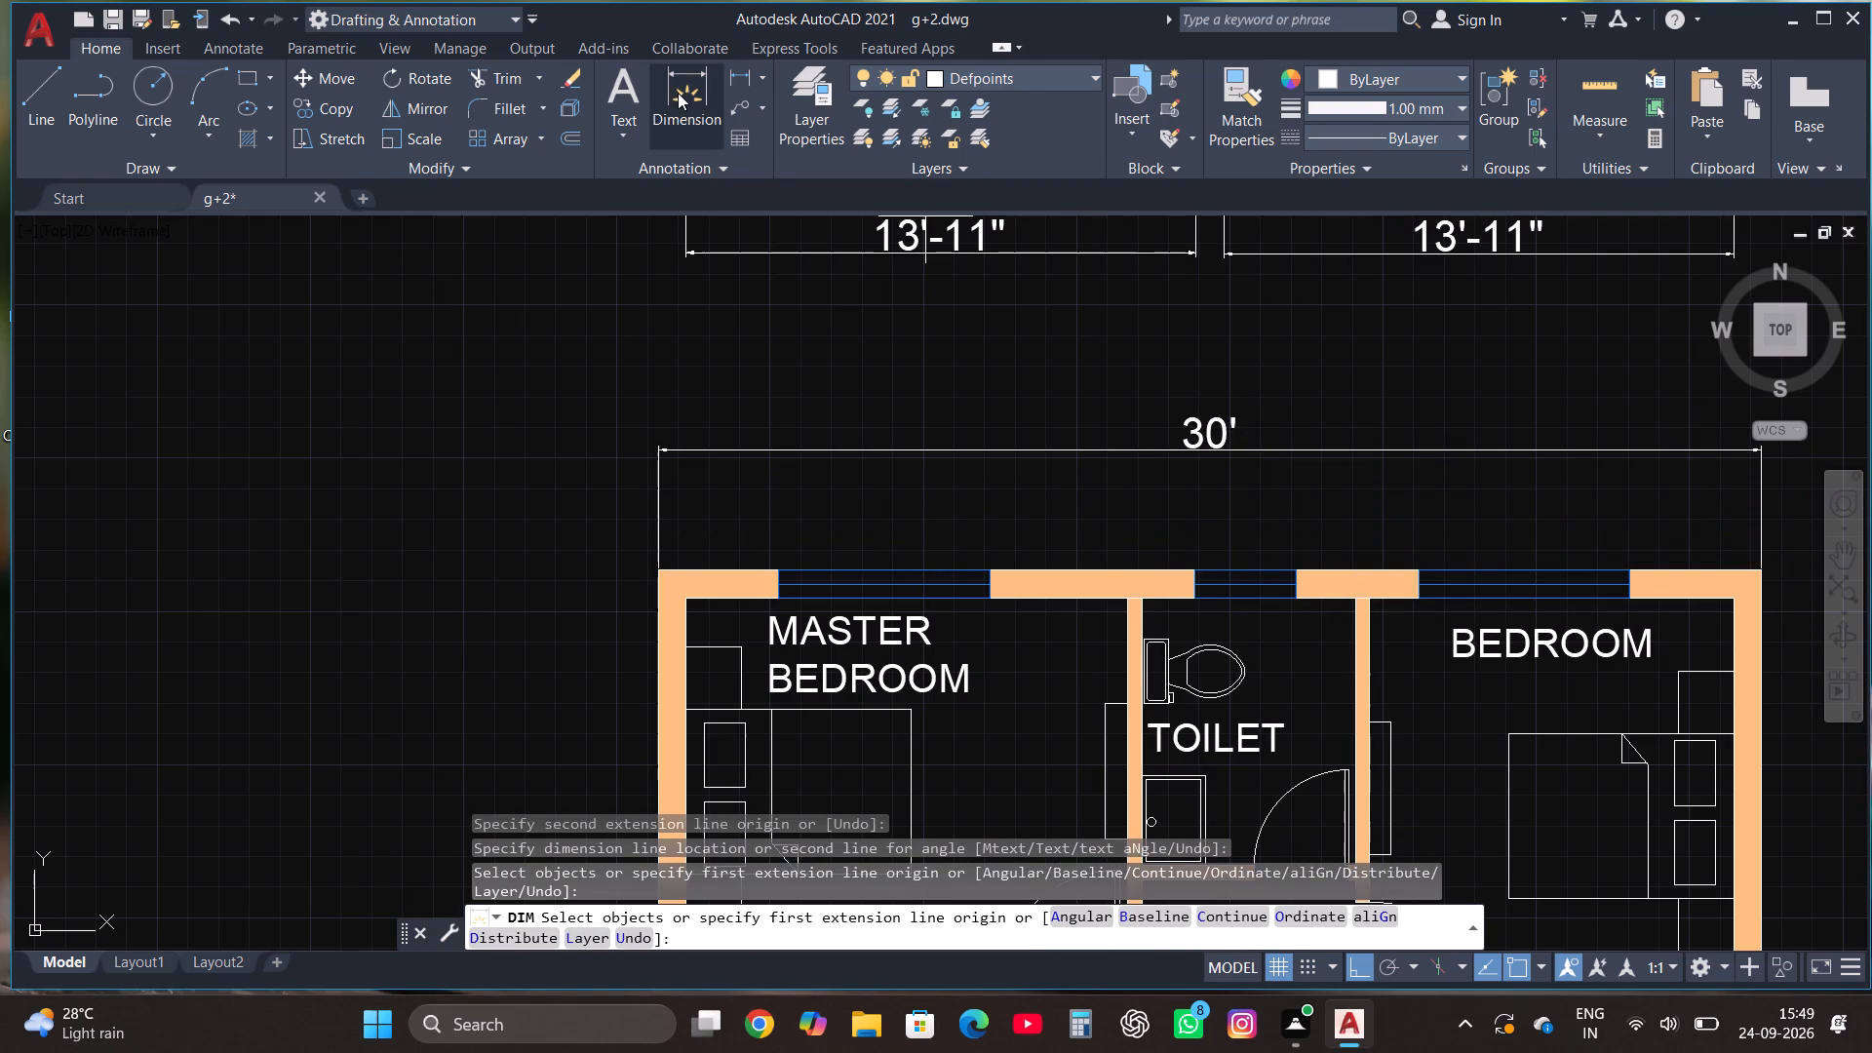
Dimension the upper master bedroom's inner width, placing it between the north wall and the overall width dimension.
left_click(678, 93)
left_click(686, 598)
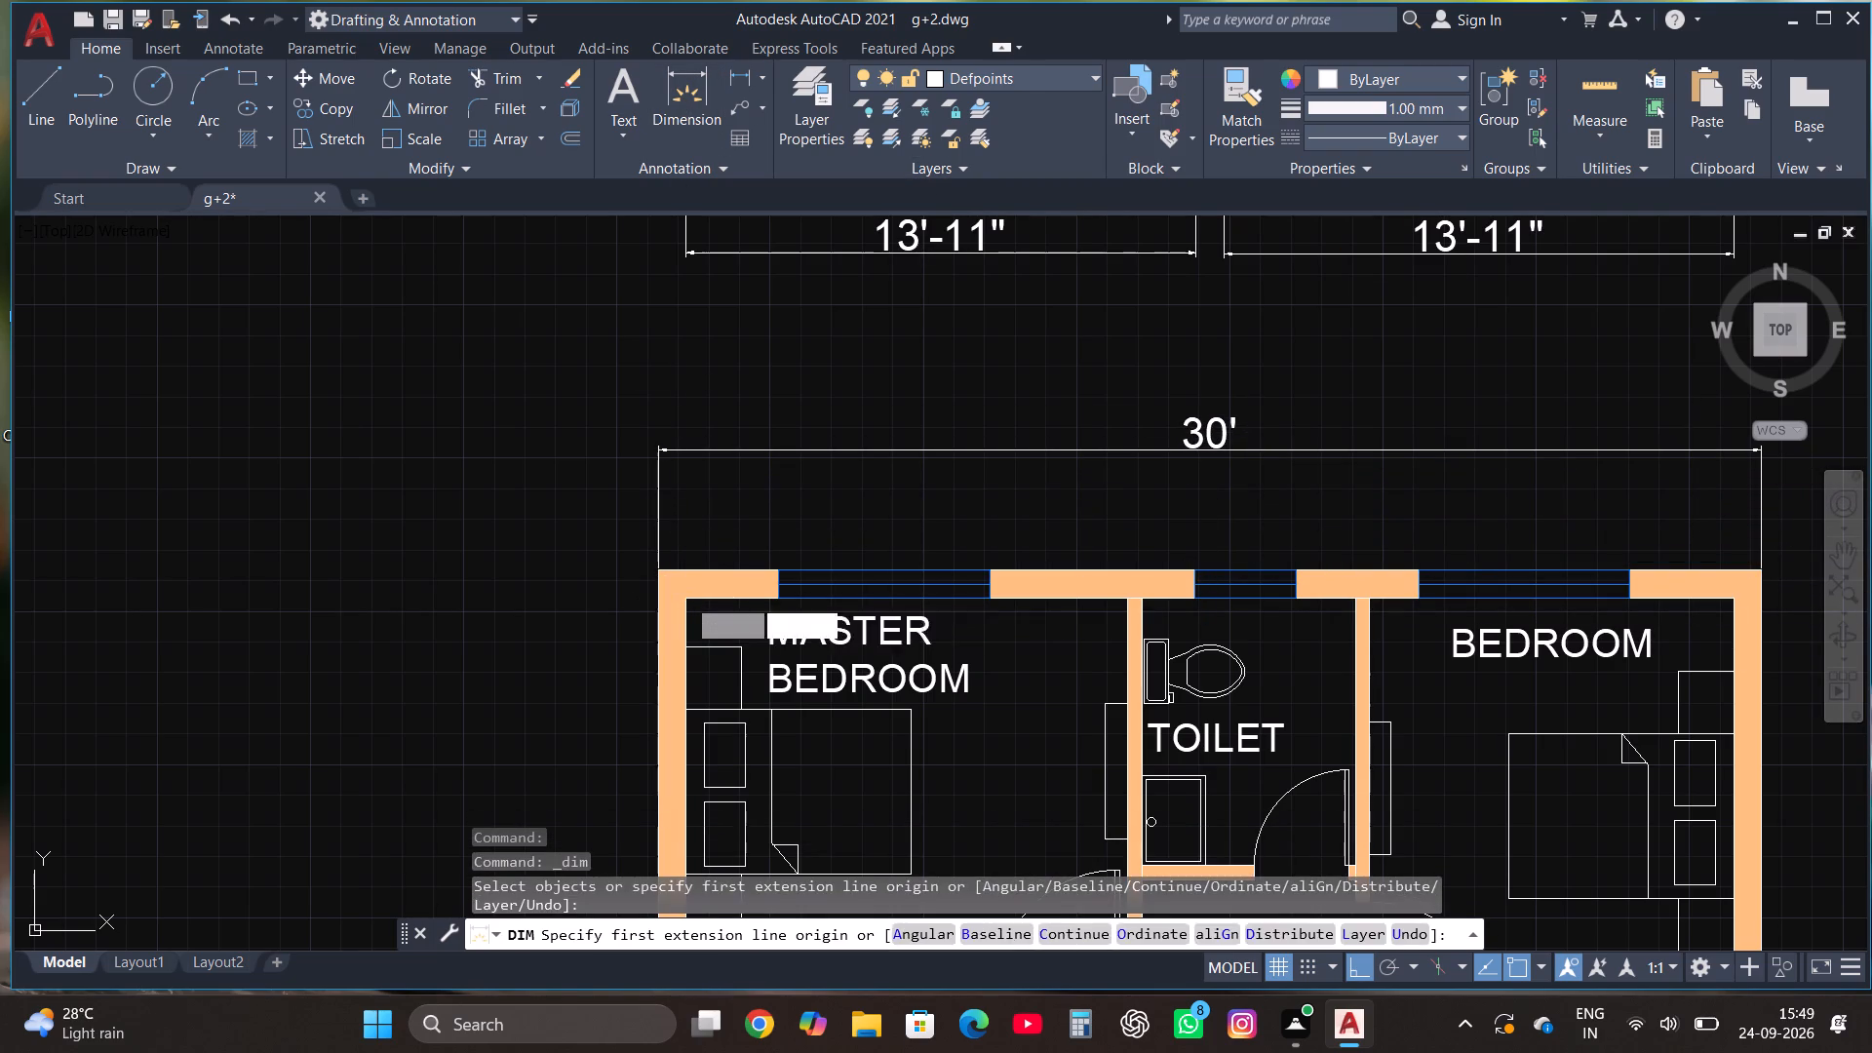
left_click(1130, 601)
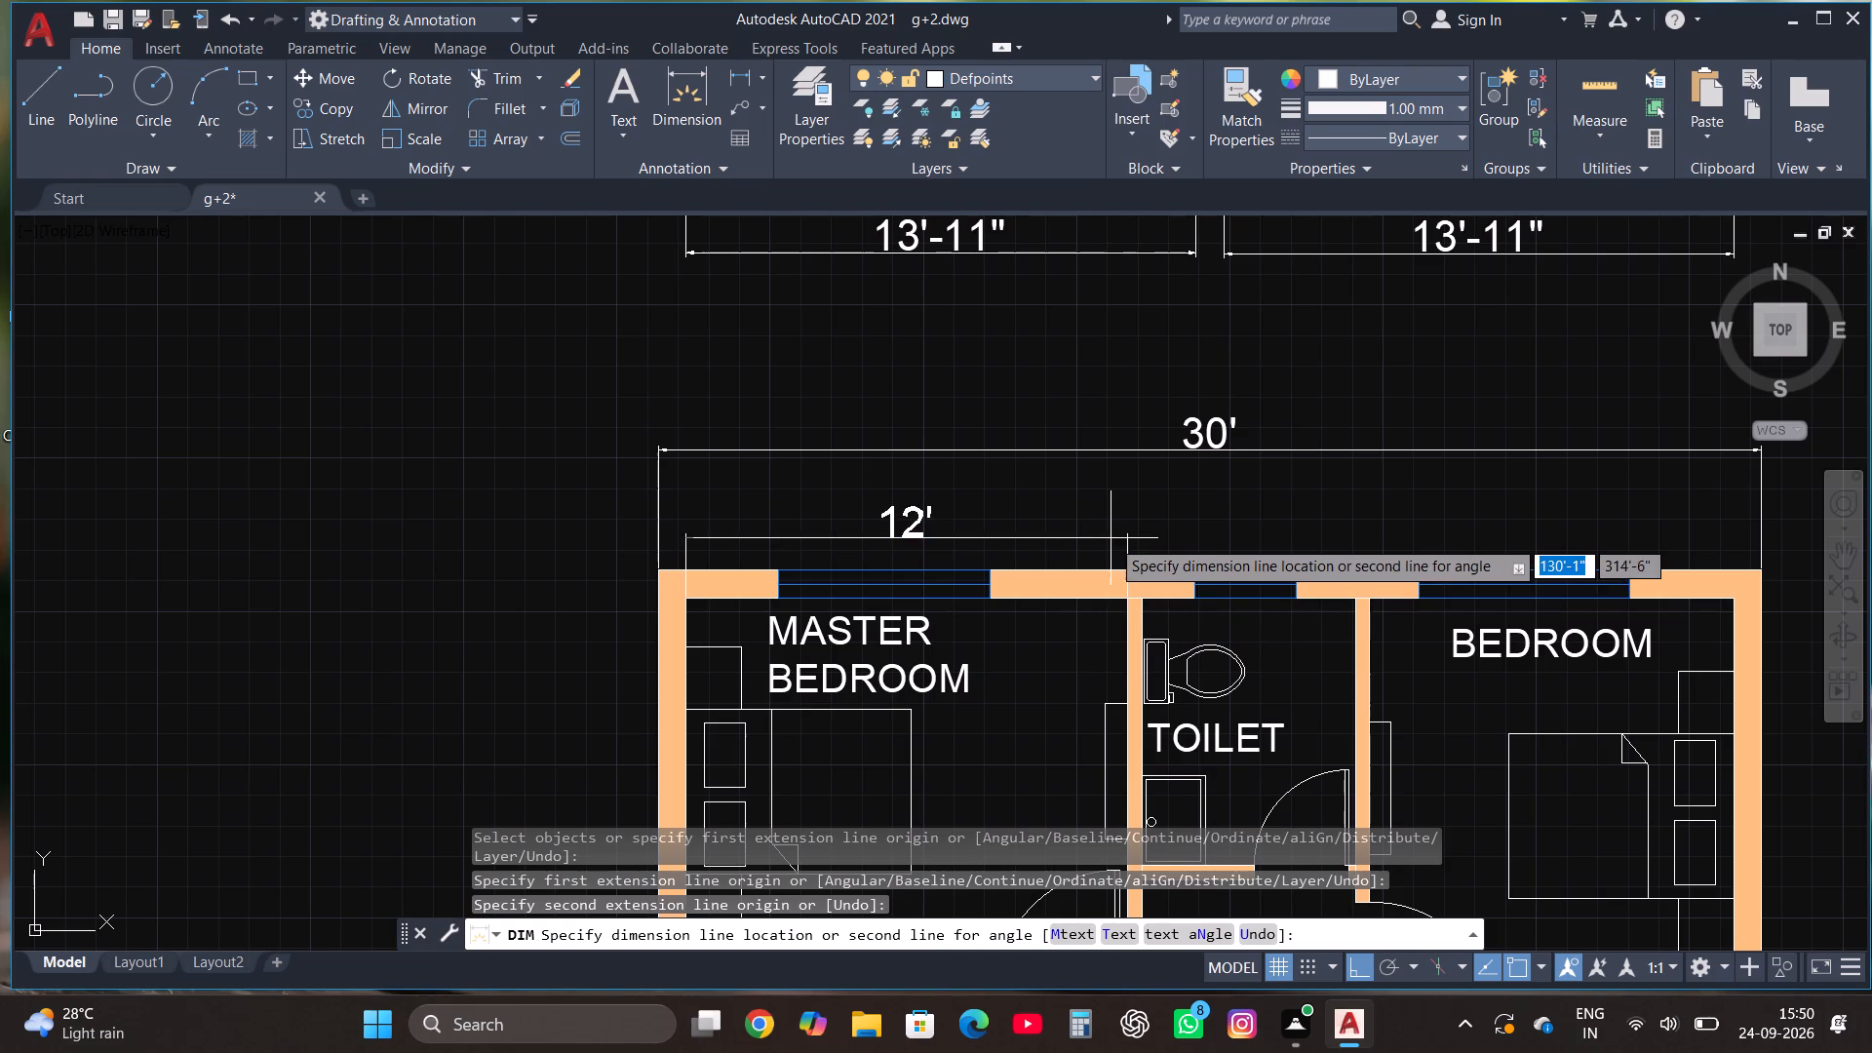
left_click(1107, 528)
Dimension the inner width of the toilet beside the upper master bedroom, in line with the bedroom's width dimension.
left_click(678, 85)
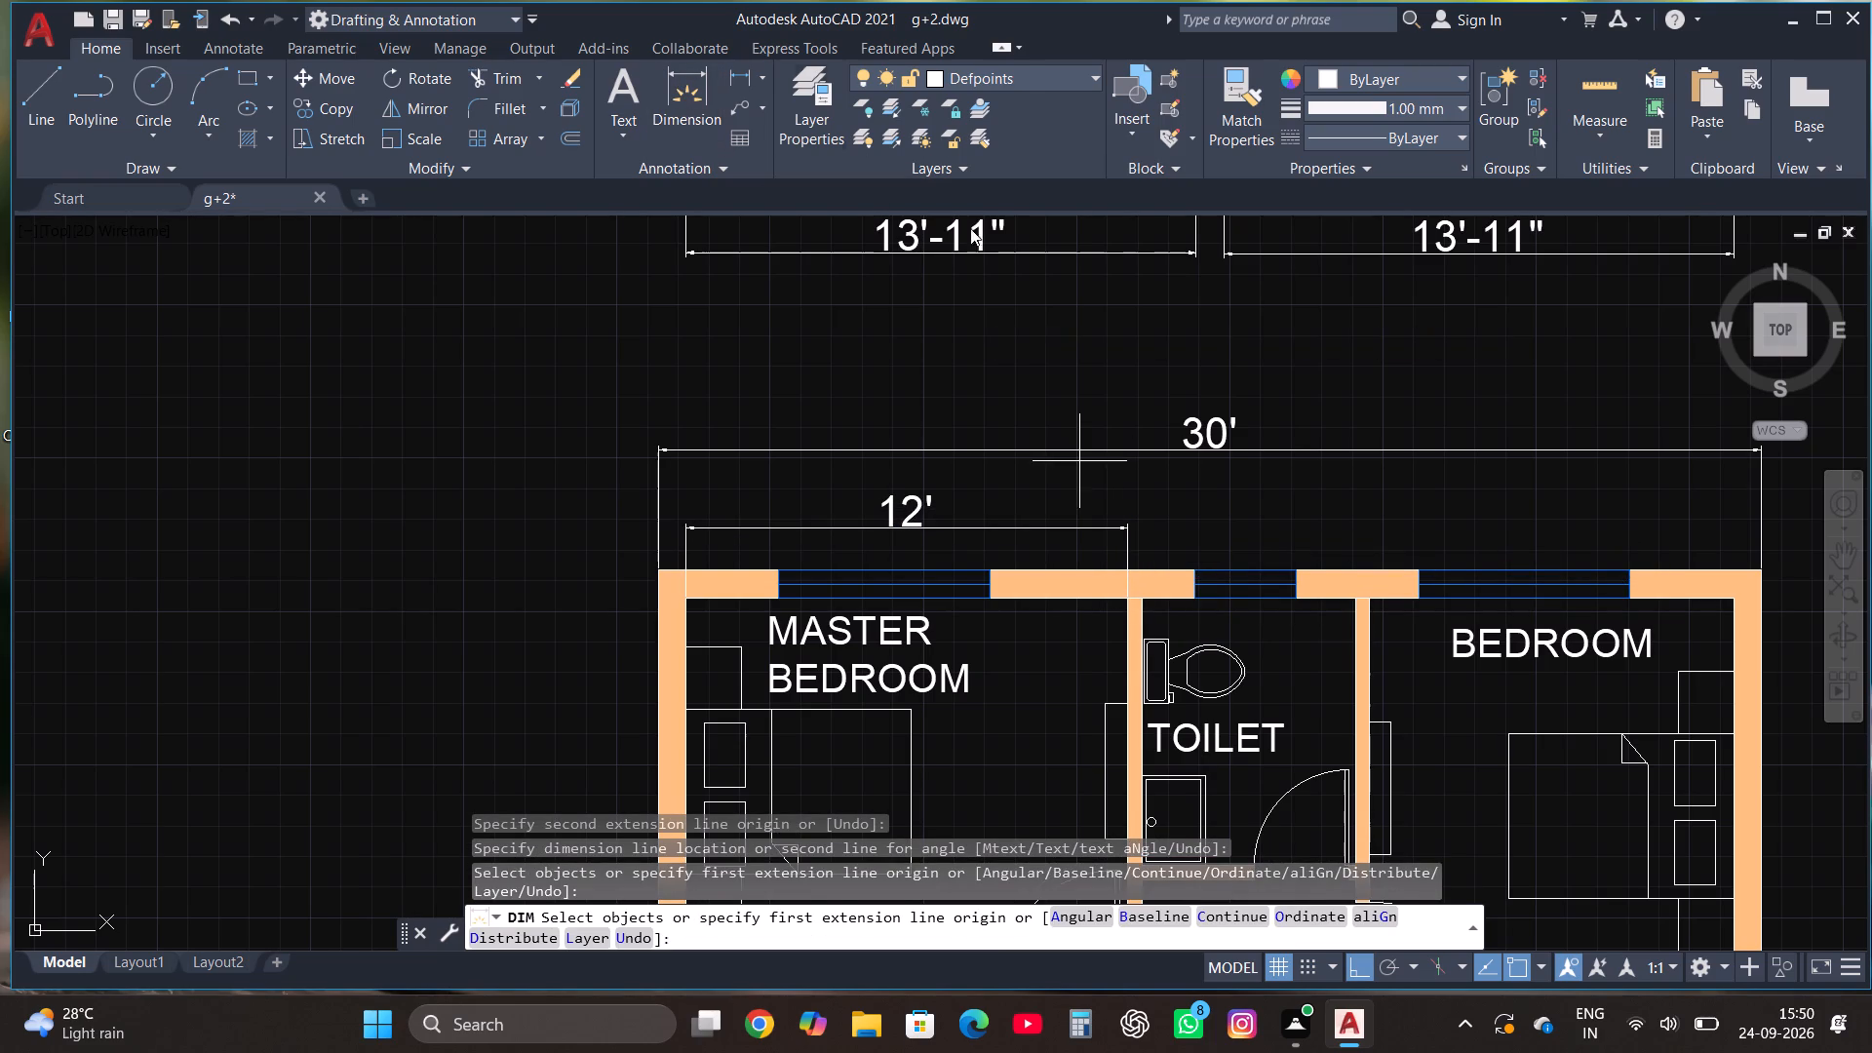
left_click(1144, 601)
left_click(1356, 599)
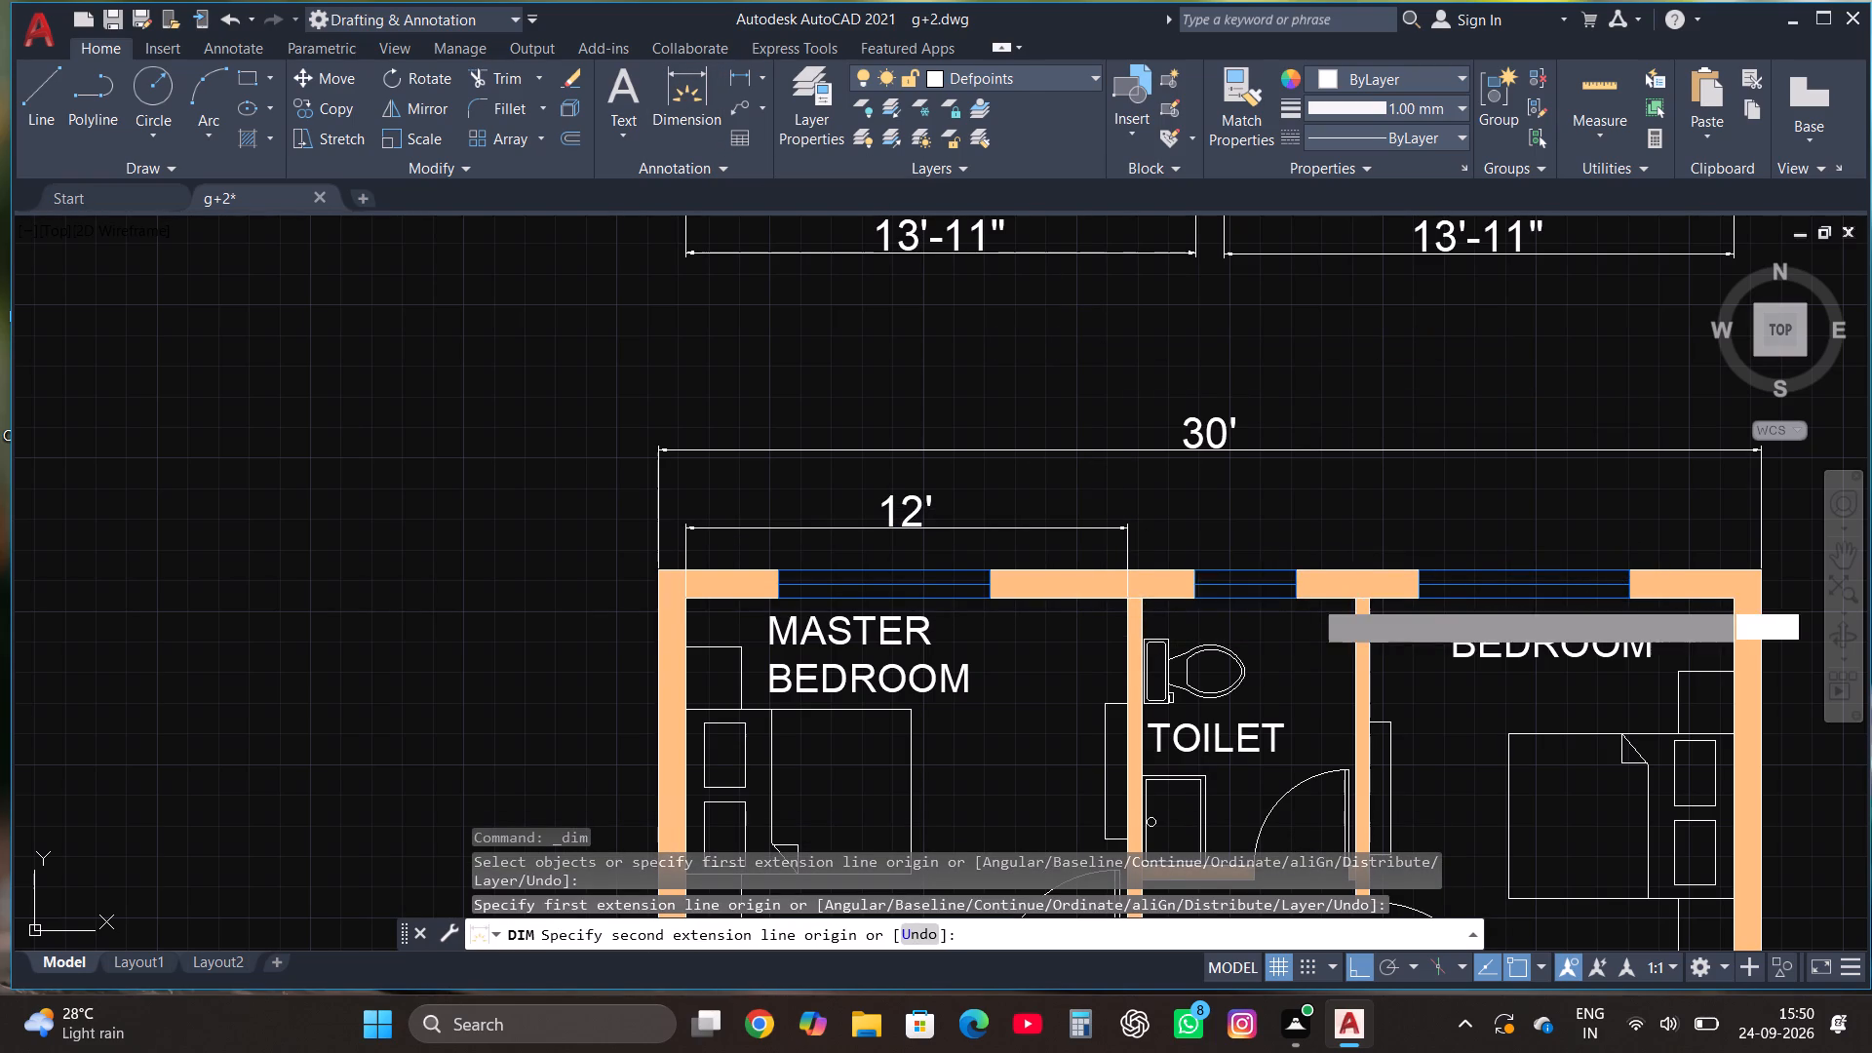
left_click(1340, 528)
Dimension the northeast bedroom's inner width, in line with the master bedroom and toilet dimensions.
left_click(686, 89)
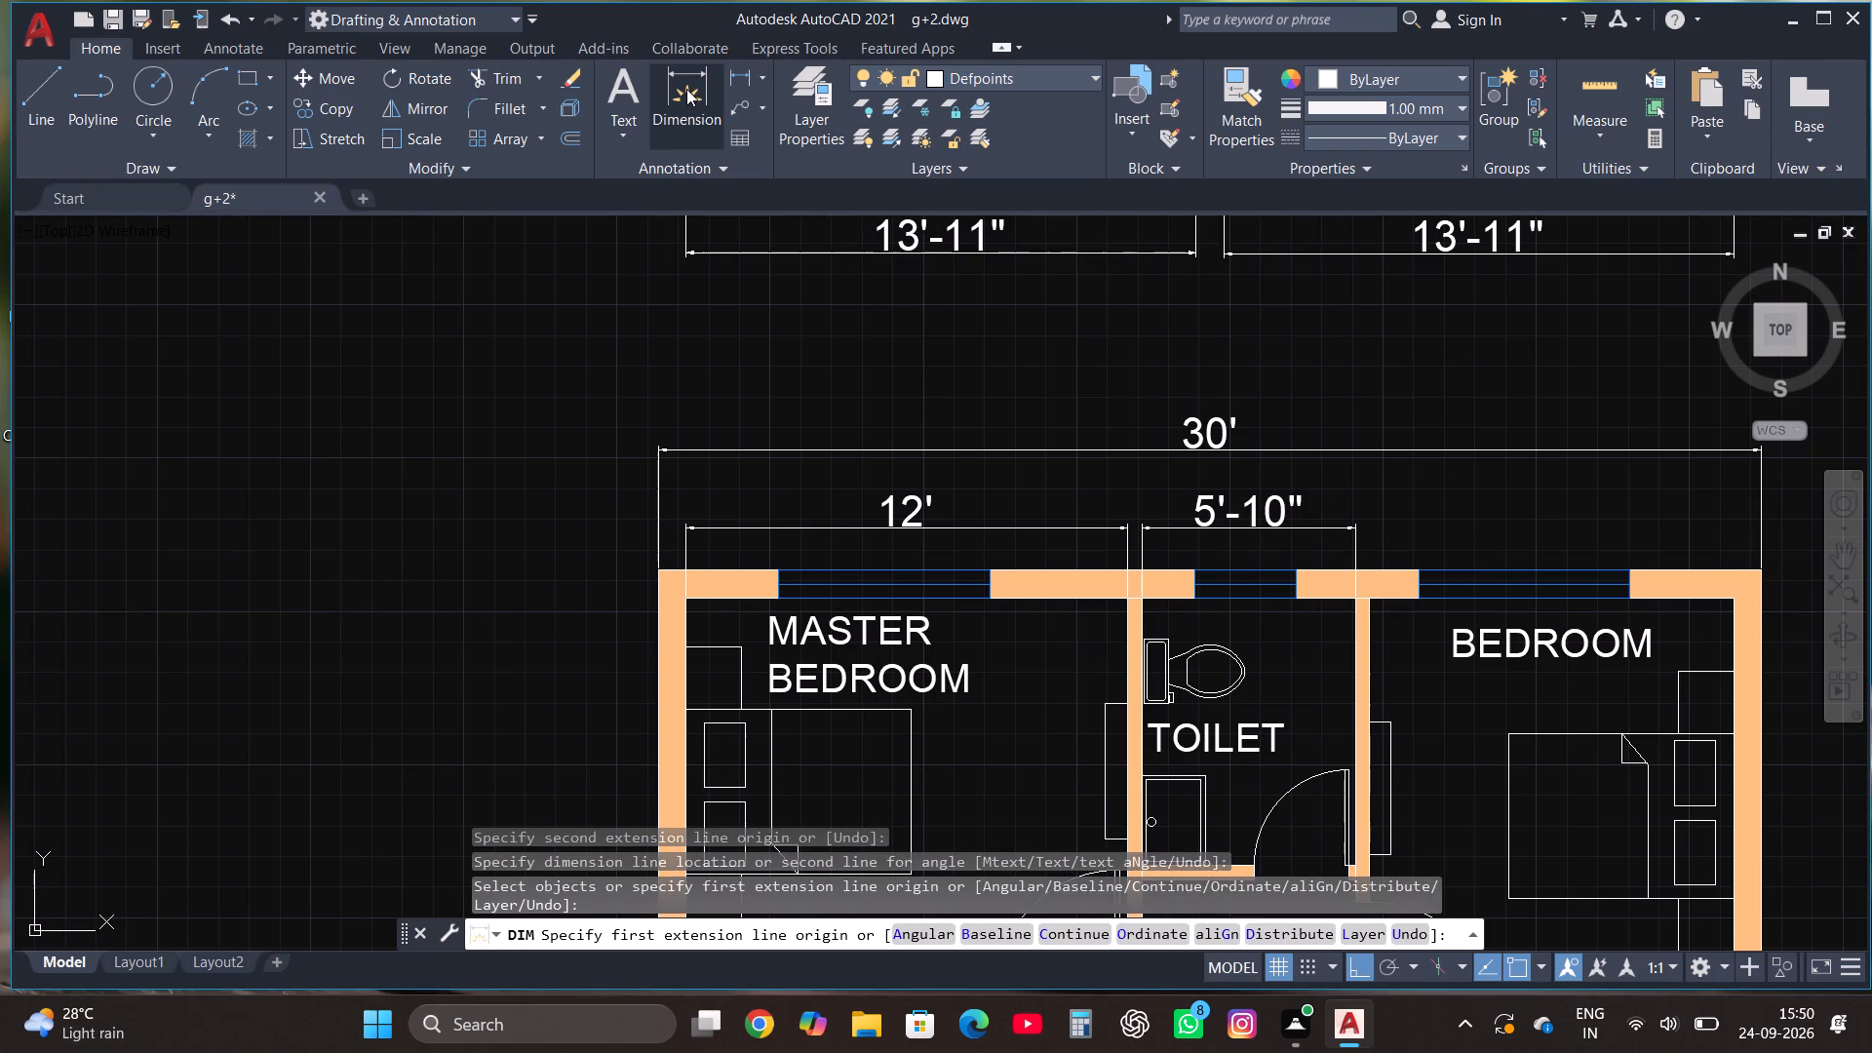
scroll(651, 424, "down", 2)
scroll(948, 494, "up", 2)
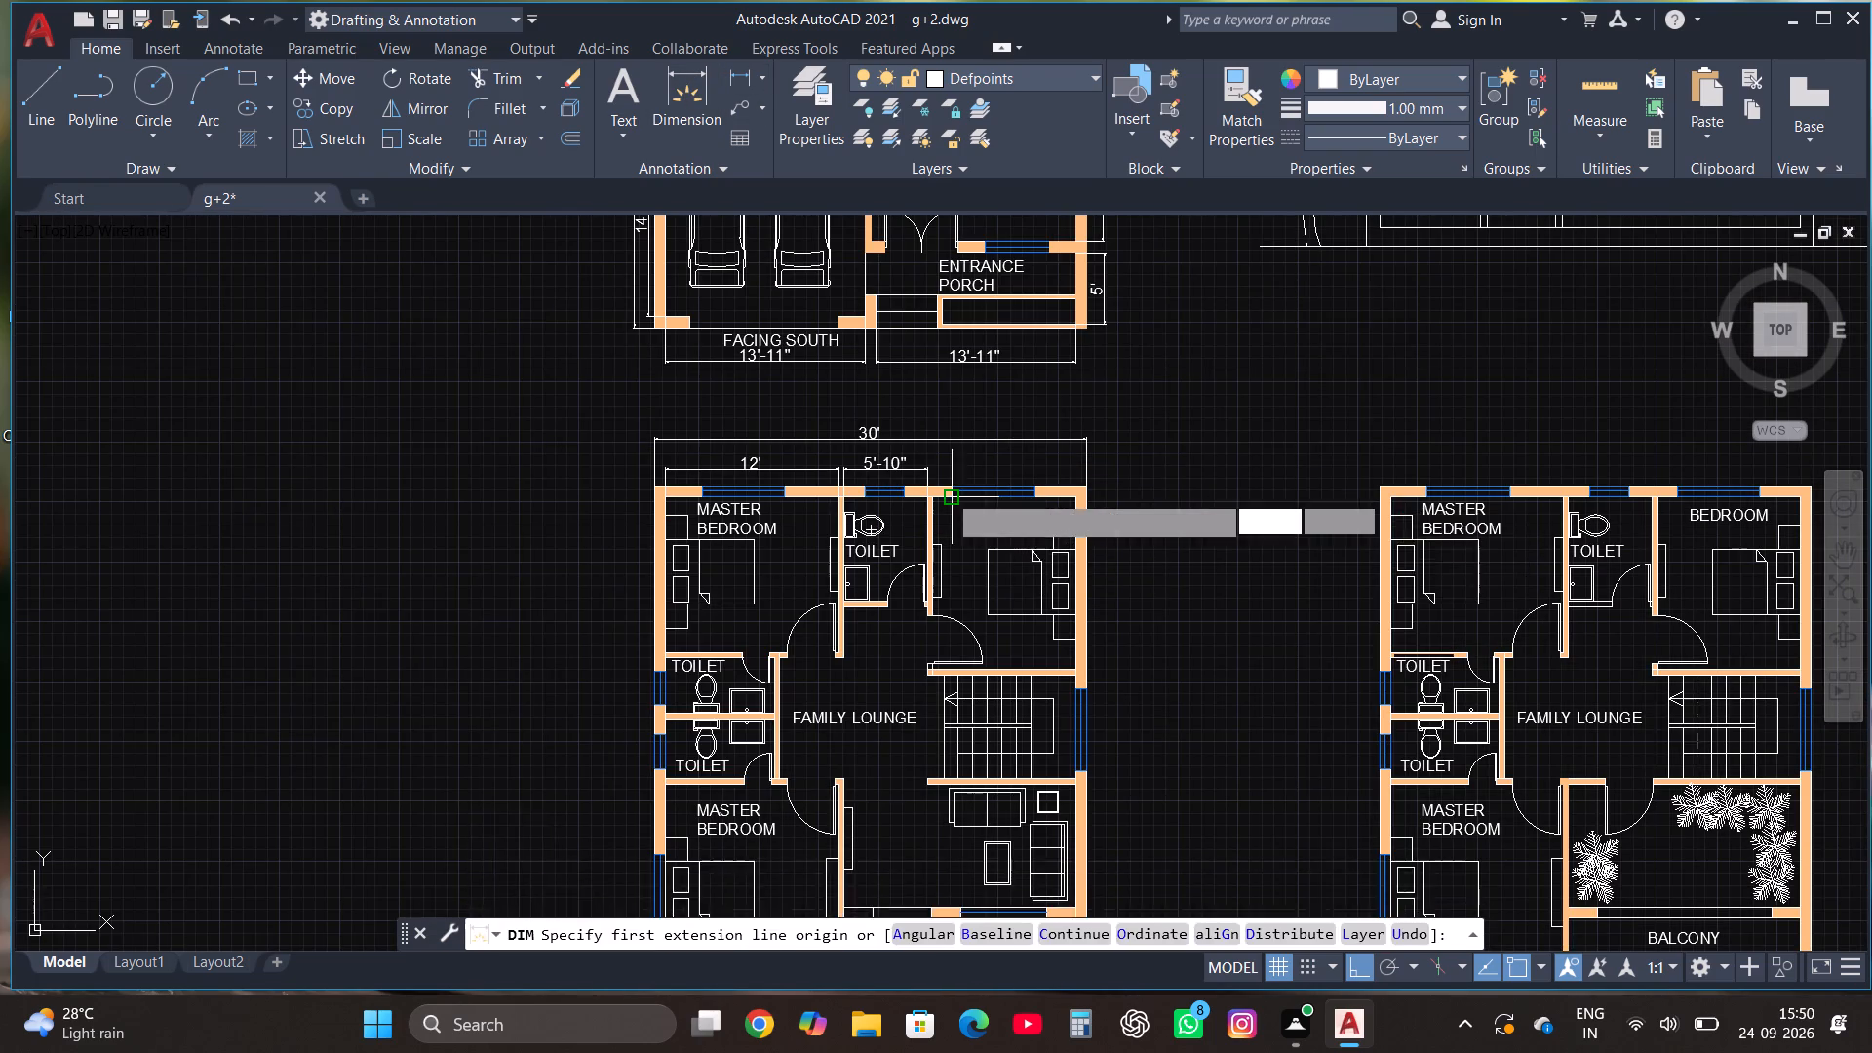
left_click(922, 505)
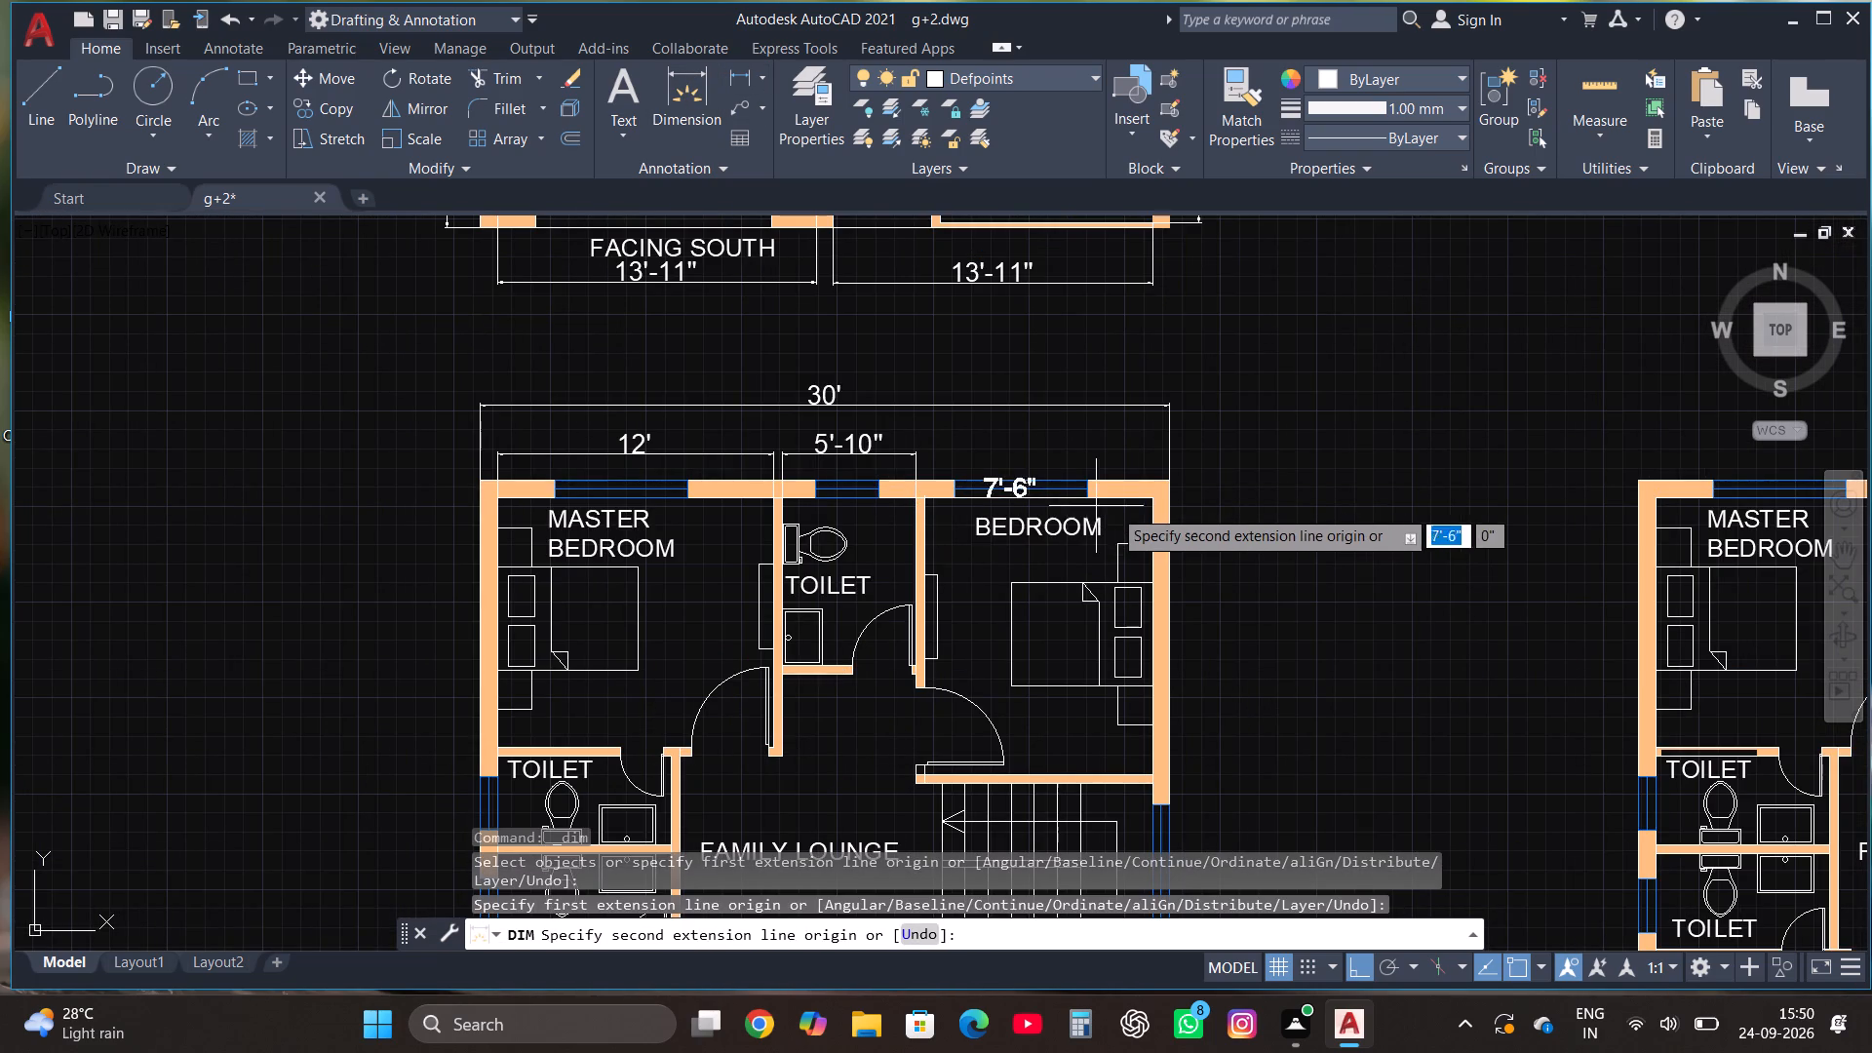
left_click(1152, 499)
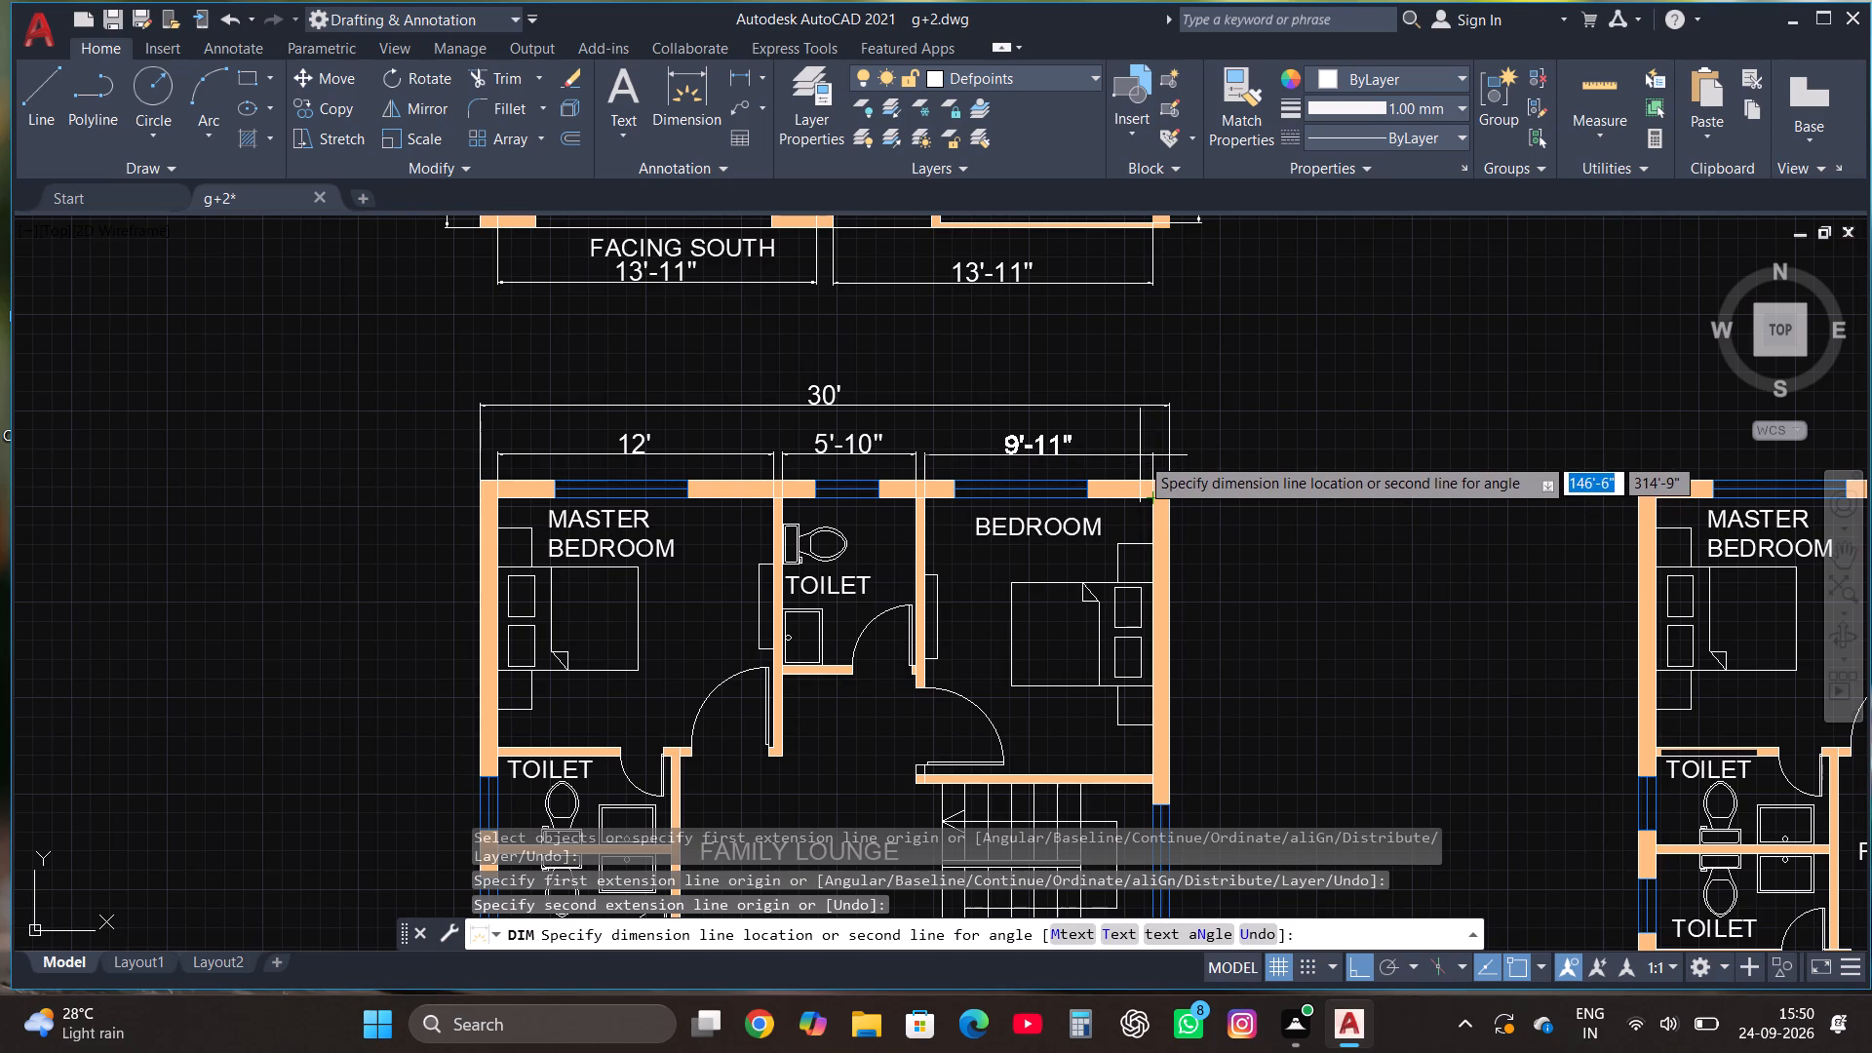
left_click(1140, 455)
Dimension the overall outer length of the same plan along its west wall, from the northwest to the southwest corner.
left_click(697, 111)
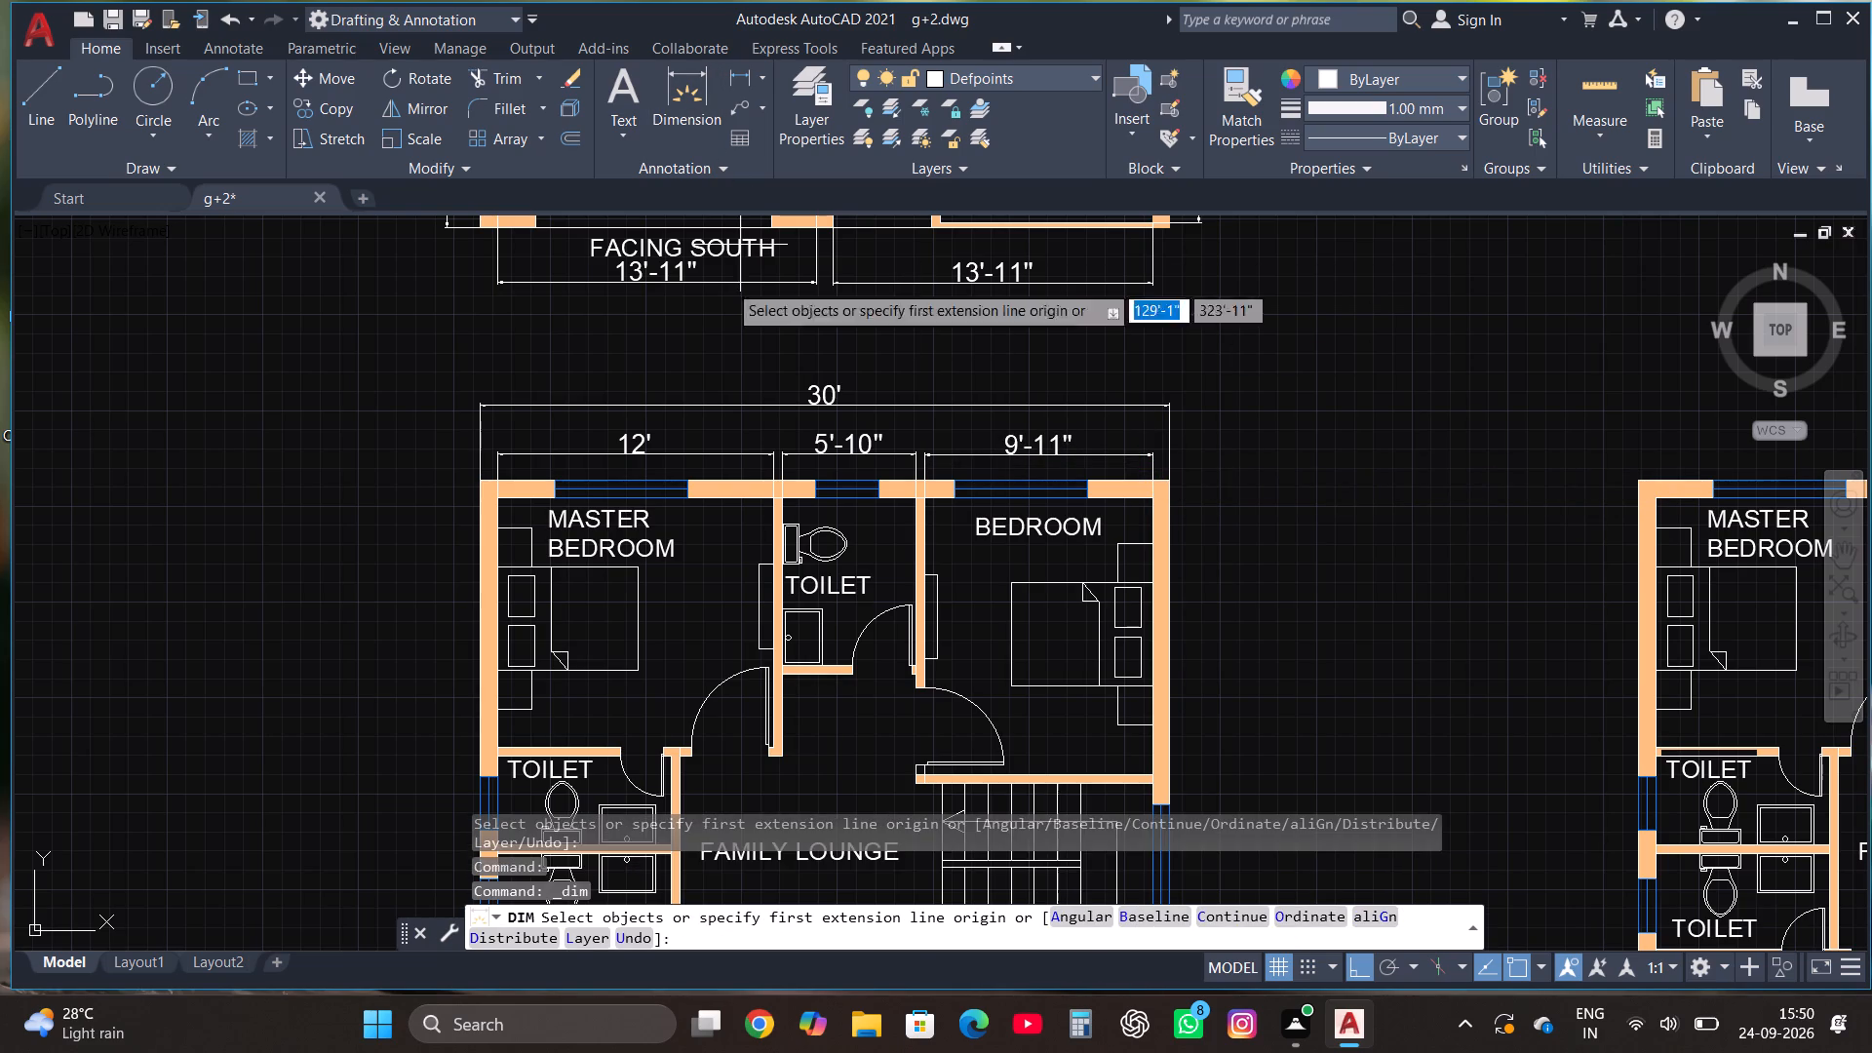
left_click(481, 476)
scroll(522, 429, "down", 2)
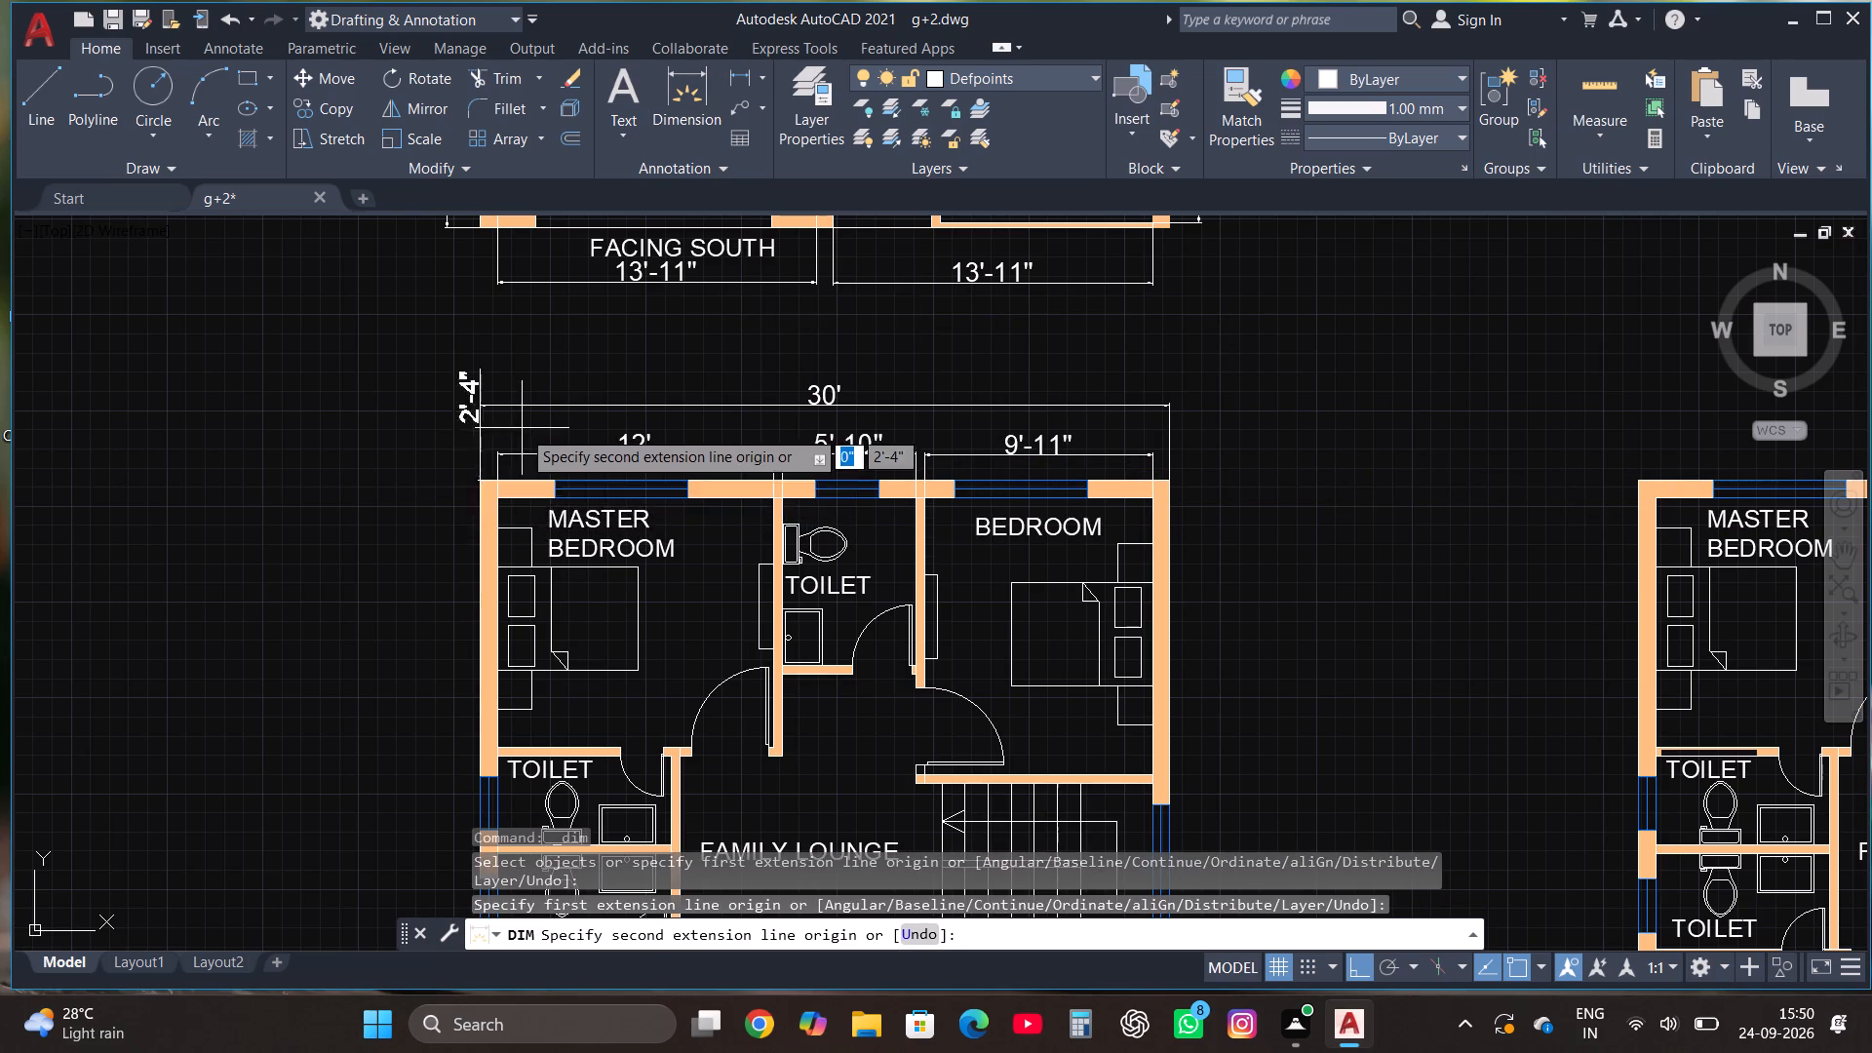
scroll(521, 438, "down", 2)
scroll(508, 553, "up", 4)
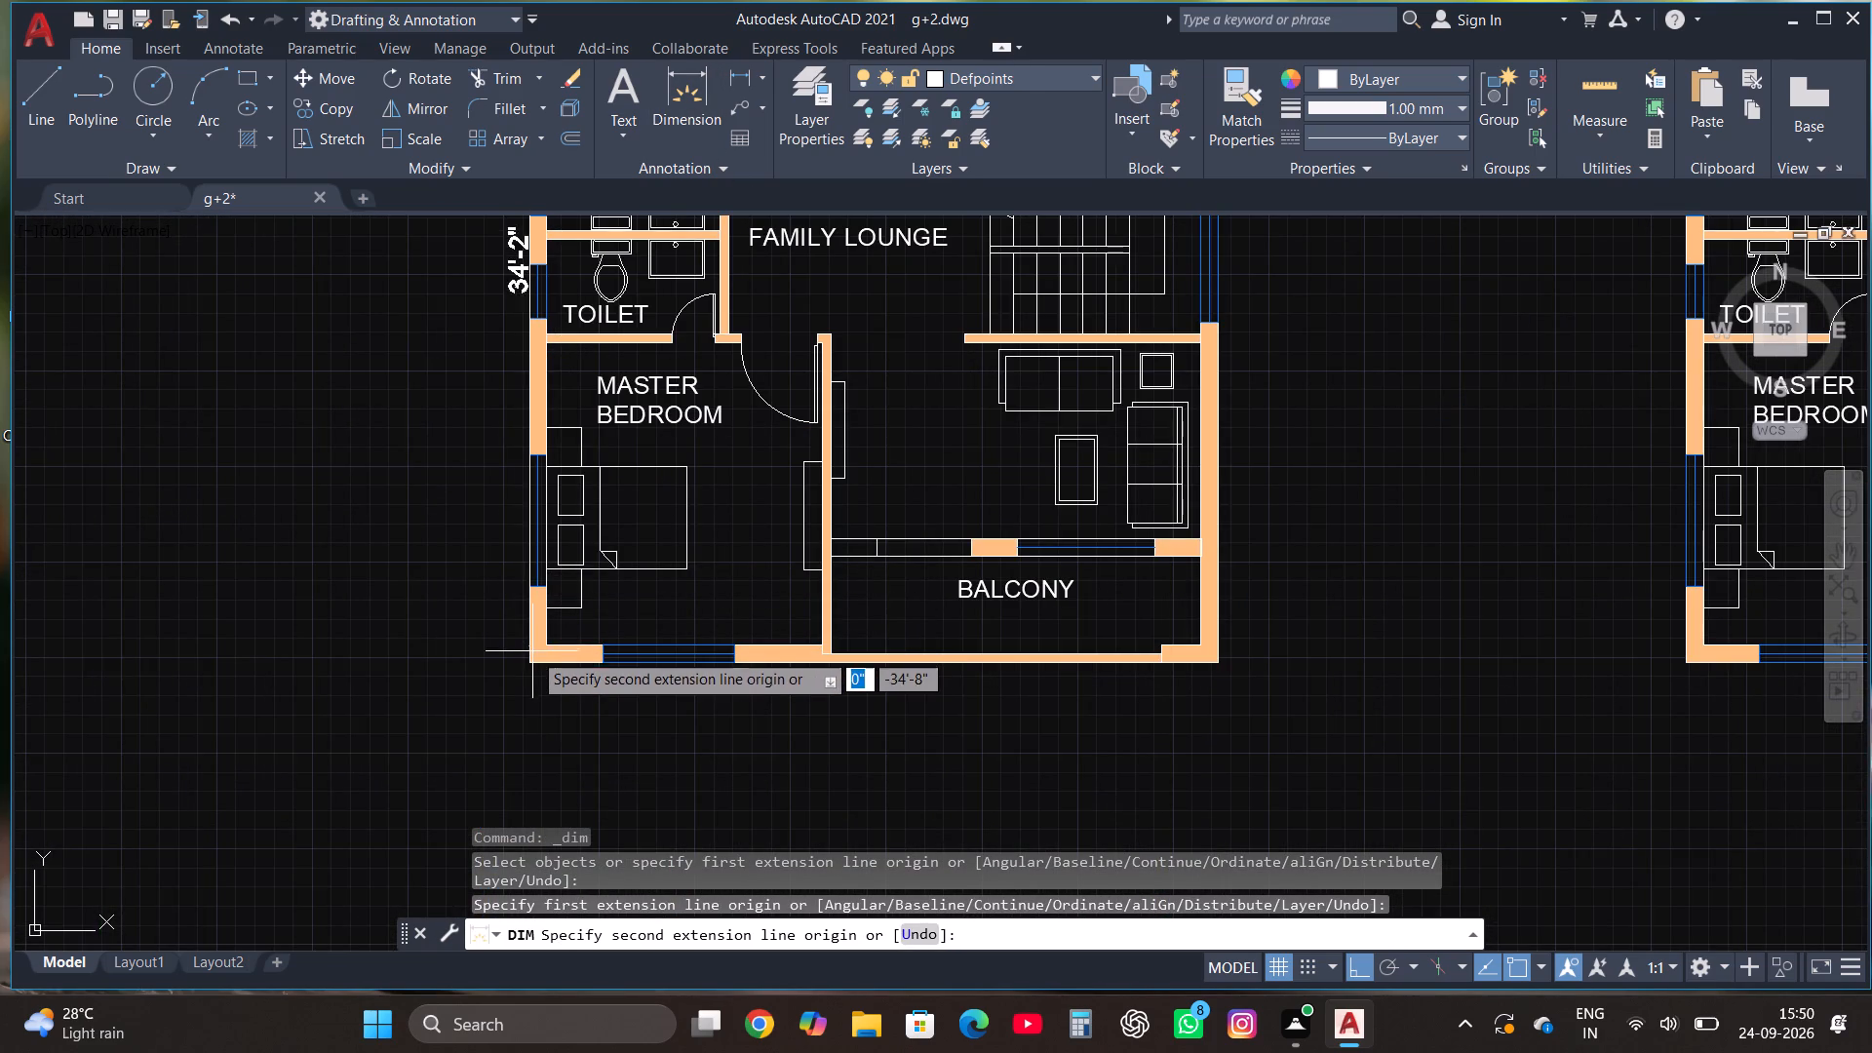
left_click(532, 654)
scroll(532, 652, "down", 1)
left_click(509, 634)
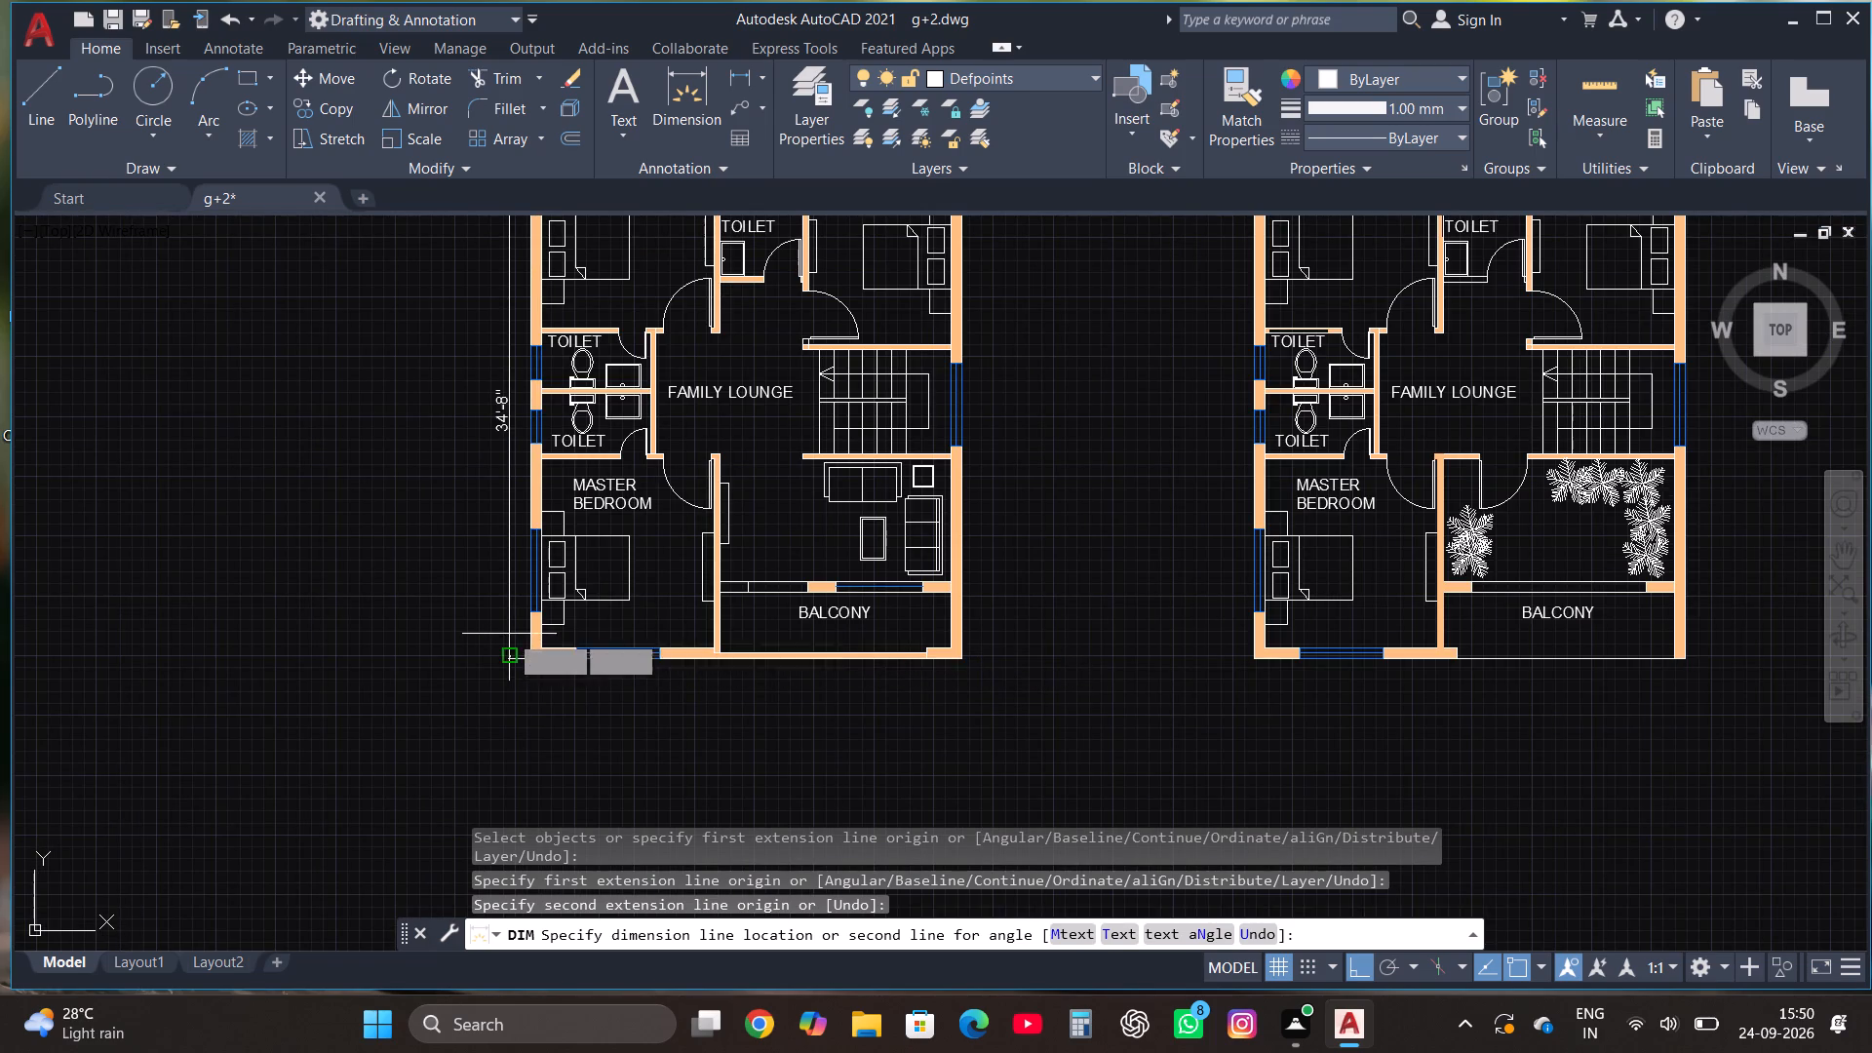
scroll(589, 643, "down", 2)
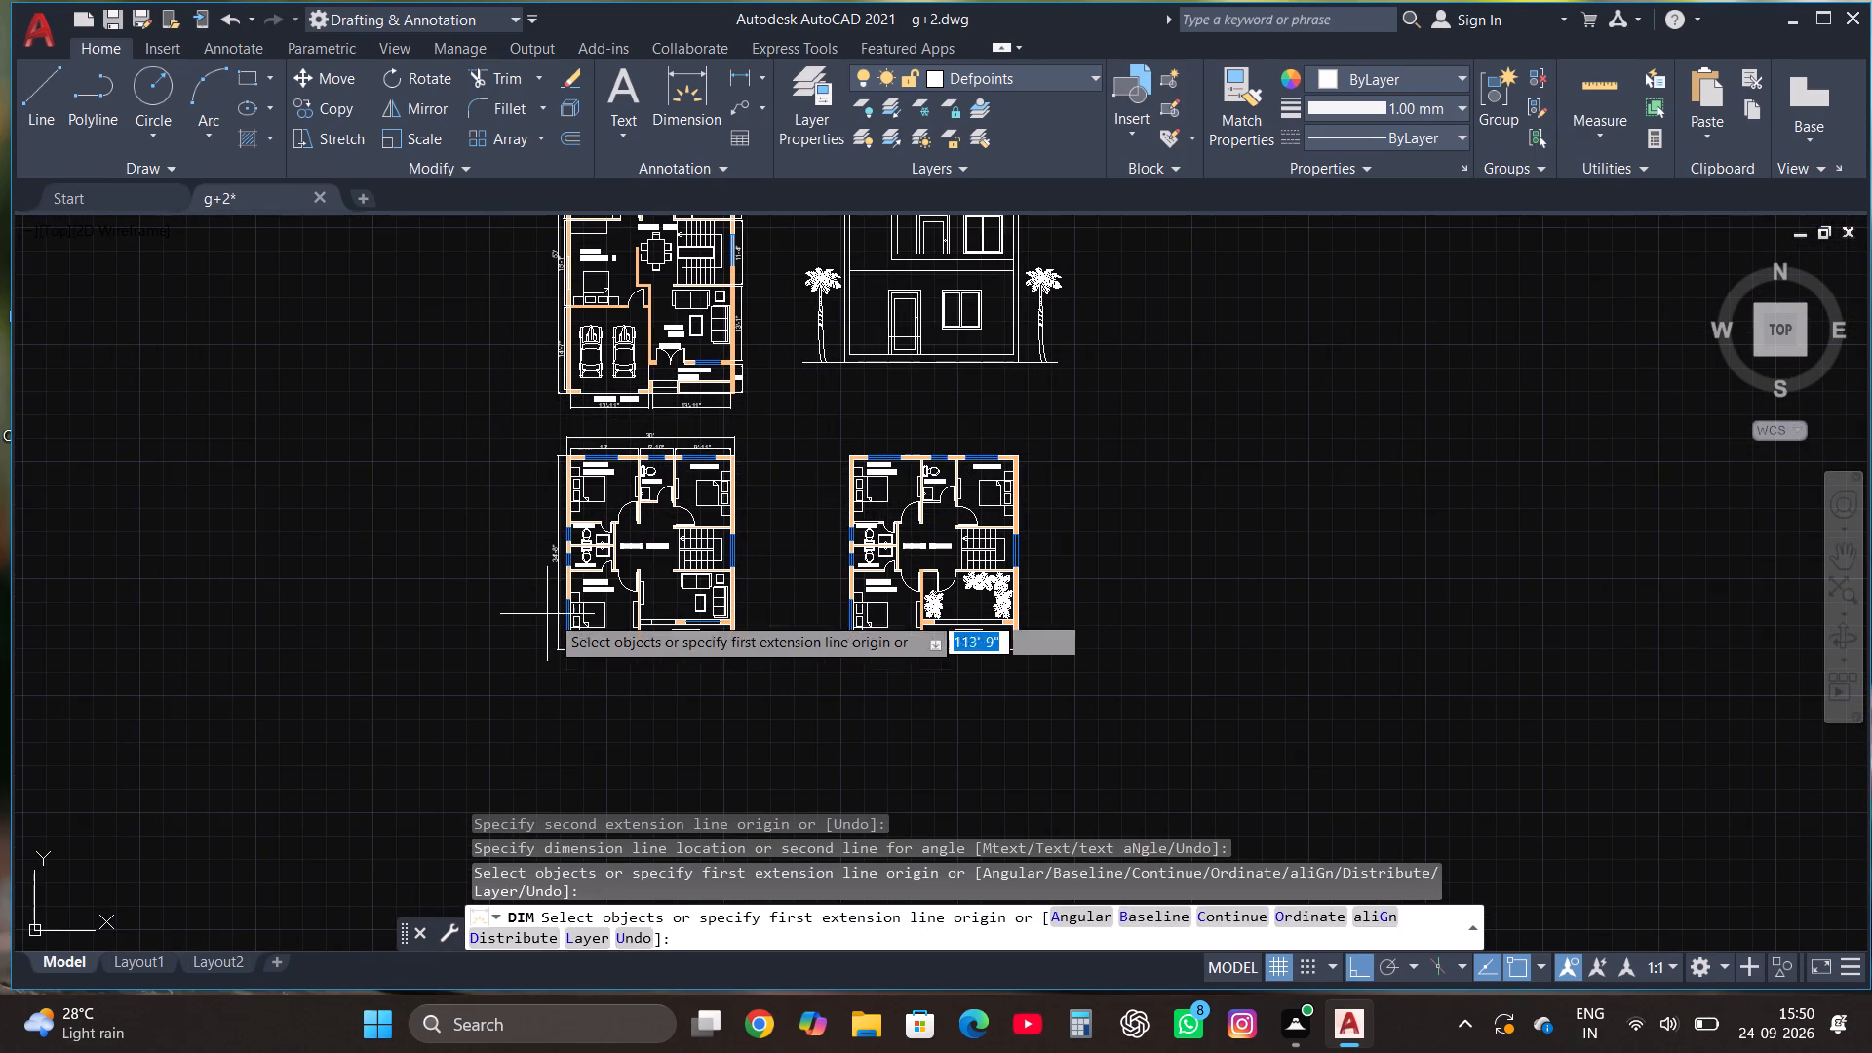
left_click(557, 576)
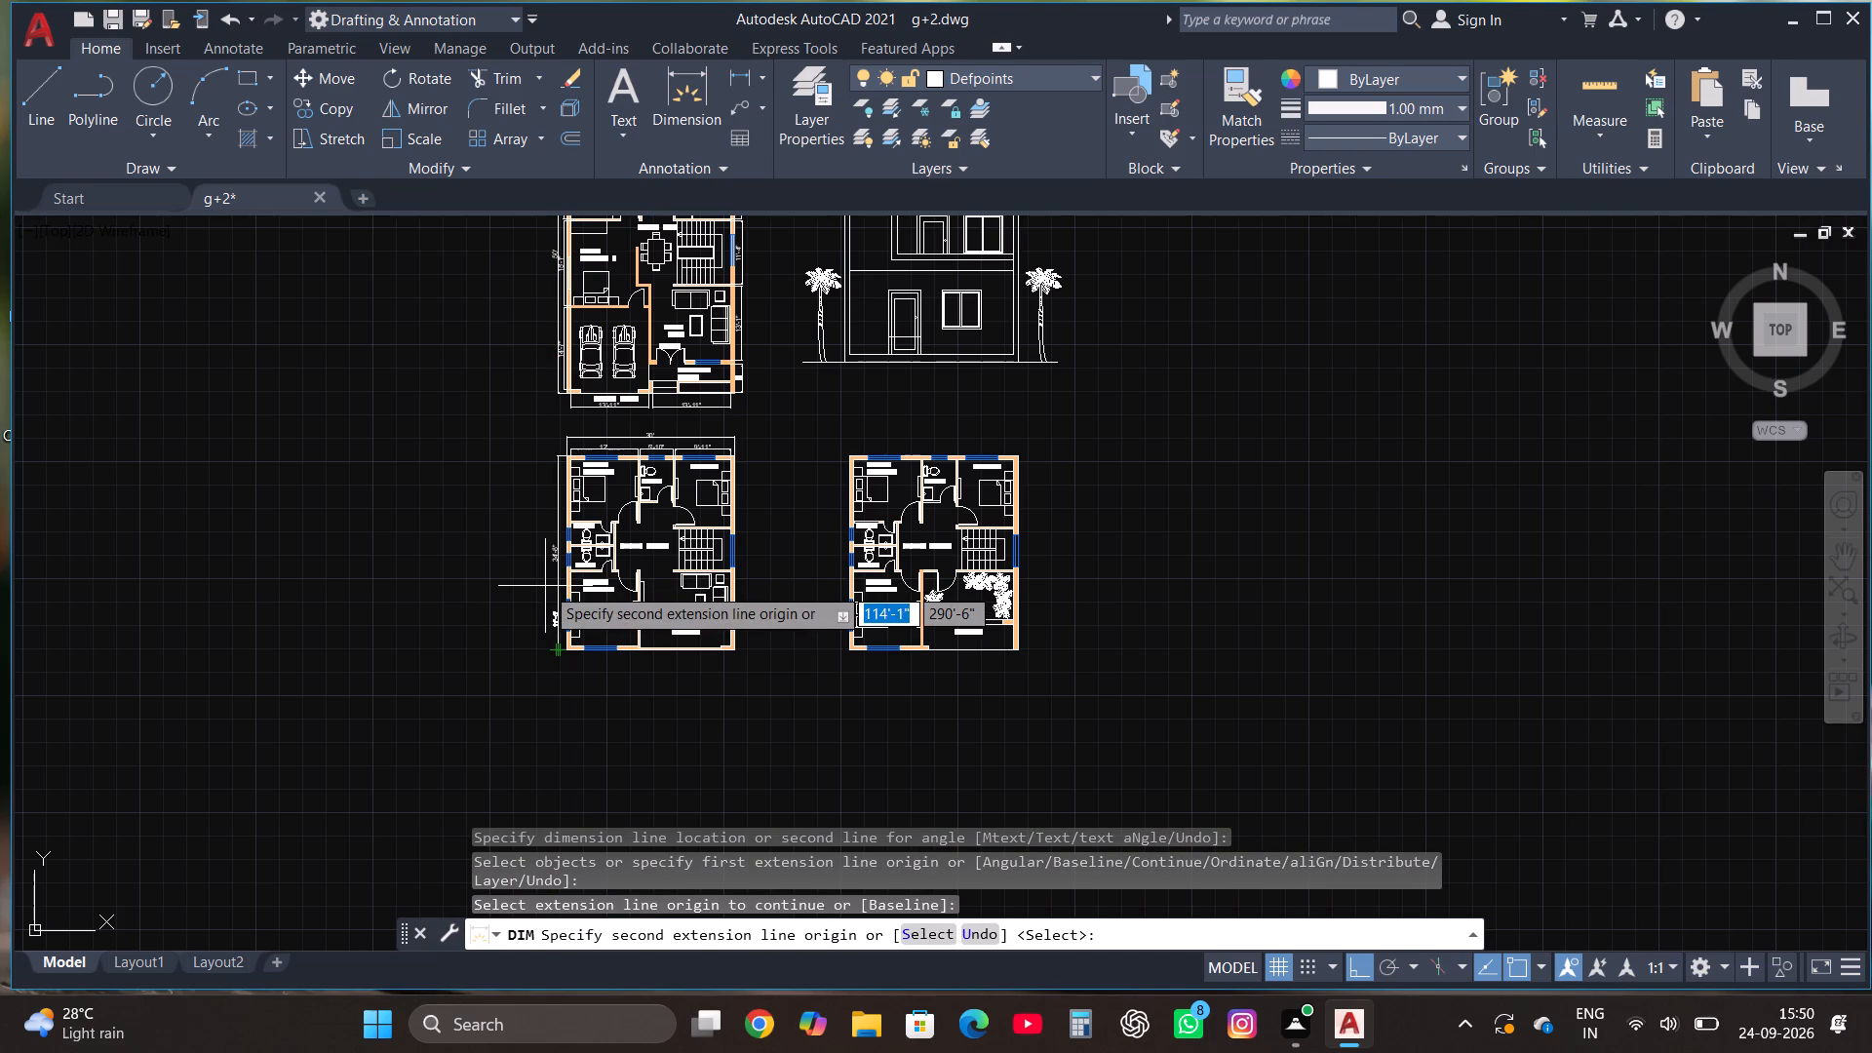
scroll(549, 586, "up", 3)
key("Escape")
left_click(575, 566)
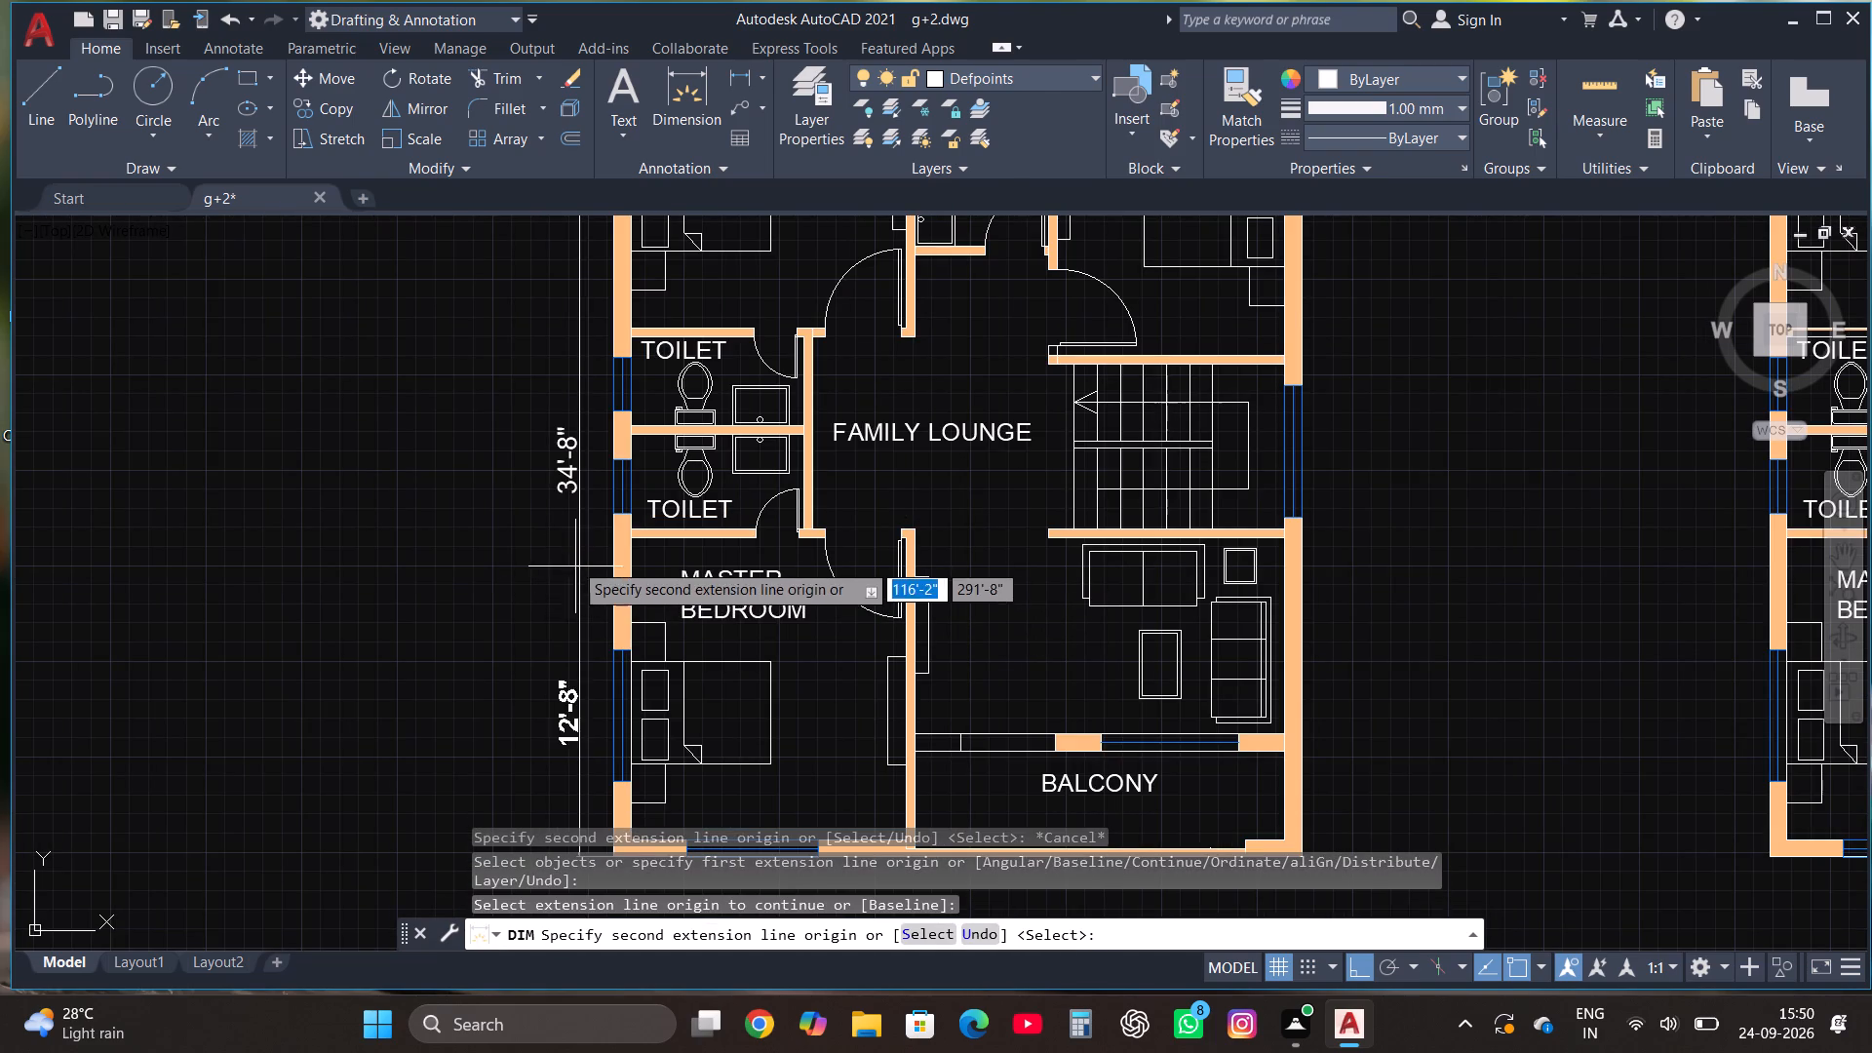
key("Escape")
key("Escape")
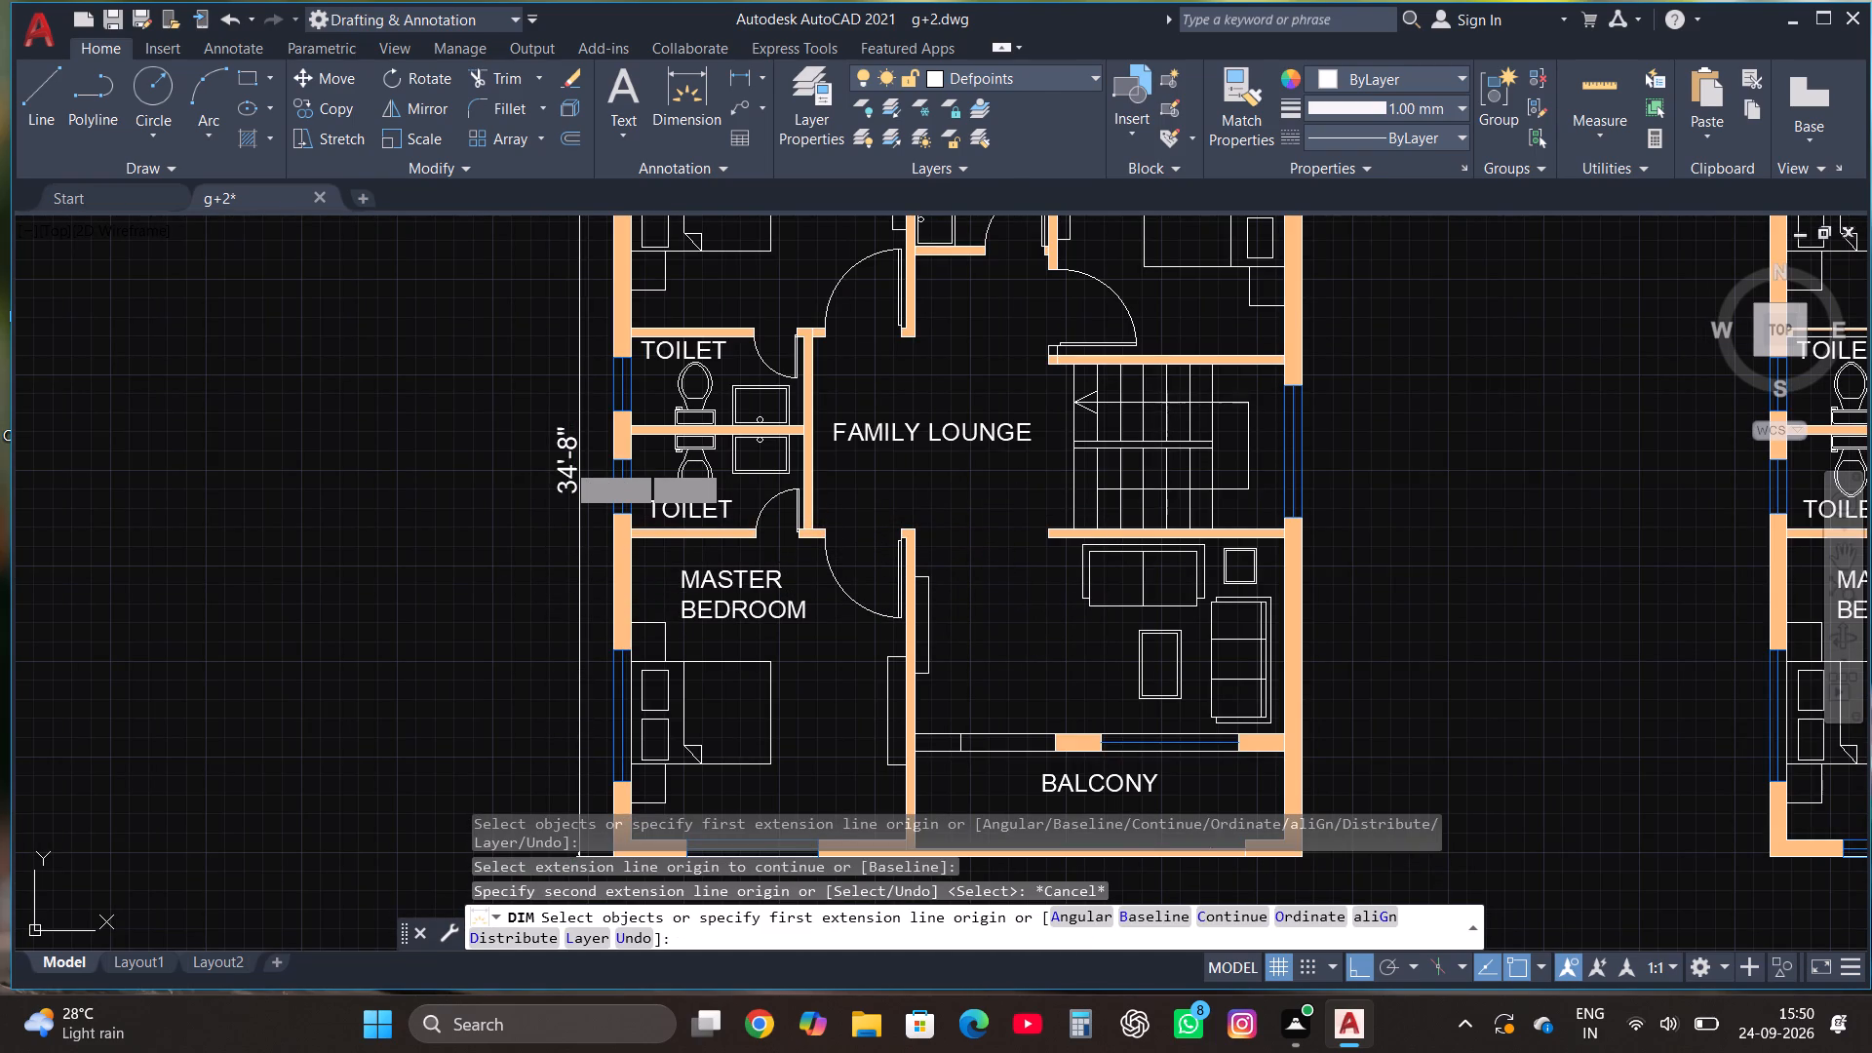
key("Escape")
Move the overall length dimension about 2'-7" farther west of the plan's west wall.
left_click(581, 480)
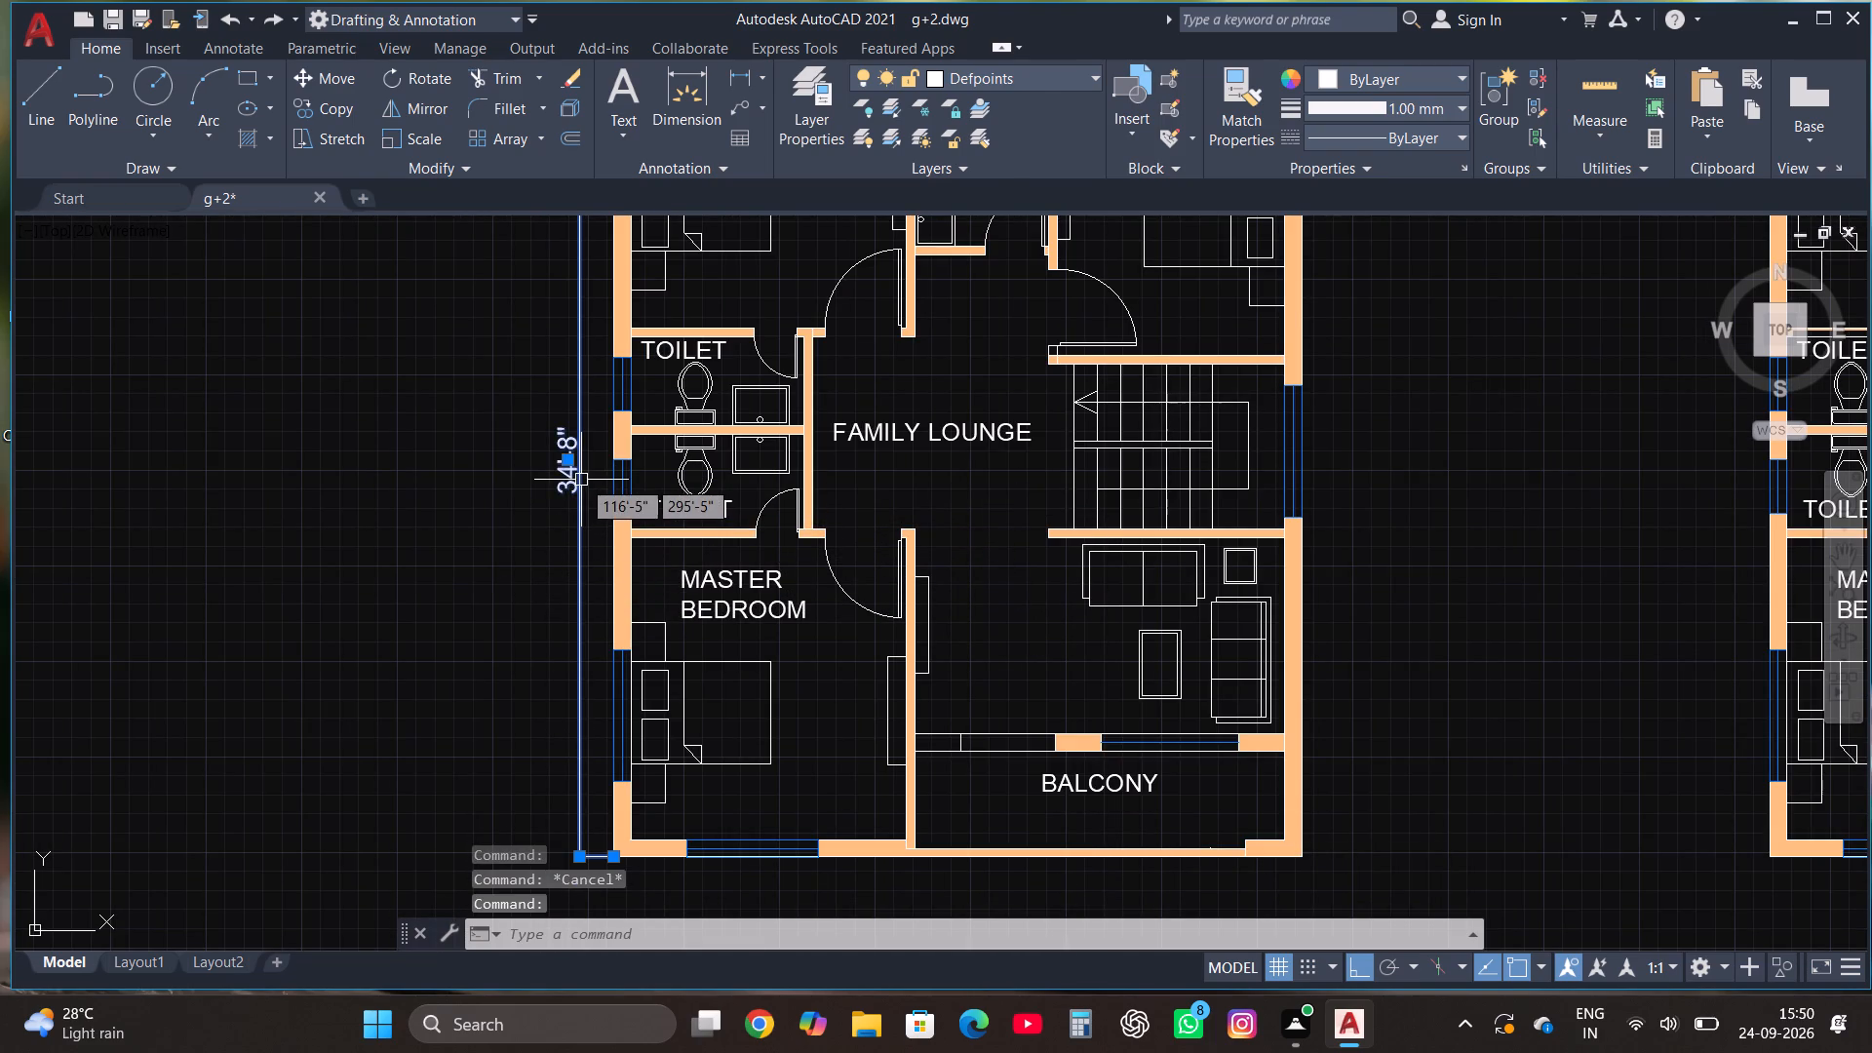
left_click(564, 458)
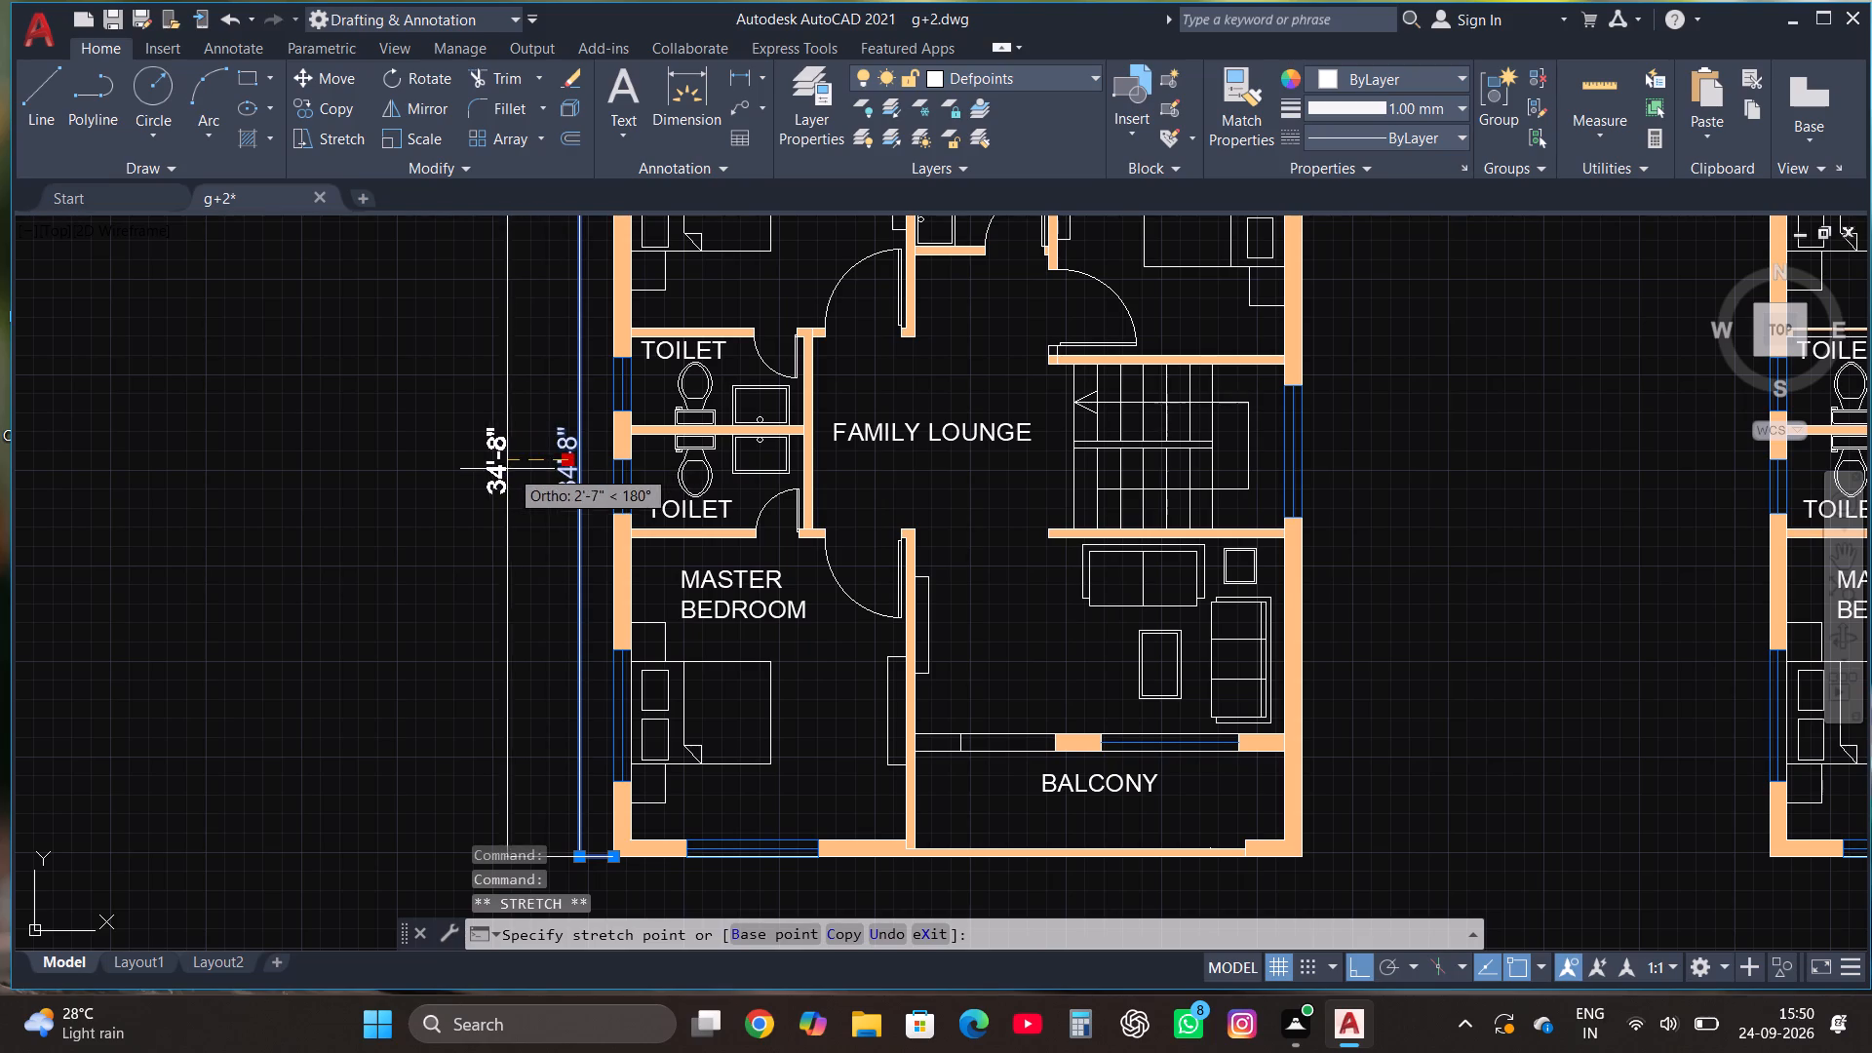
left_click(505, 469)
key("Escape")
Dimension the lower master bedroom's inner length, placing it between the west wall and the overall length dimension.
left_click(679, 90)
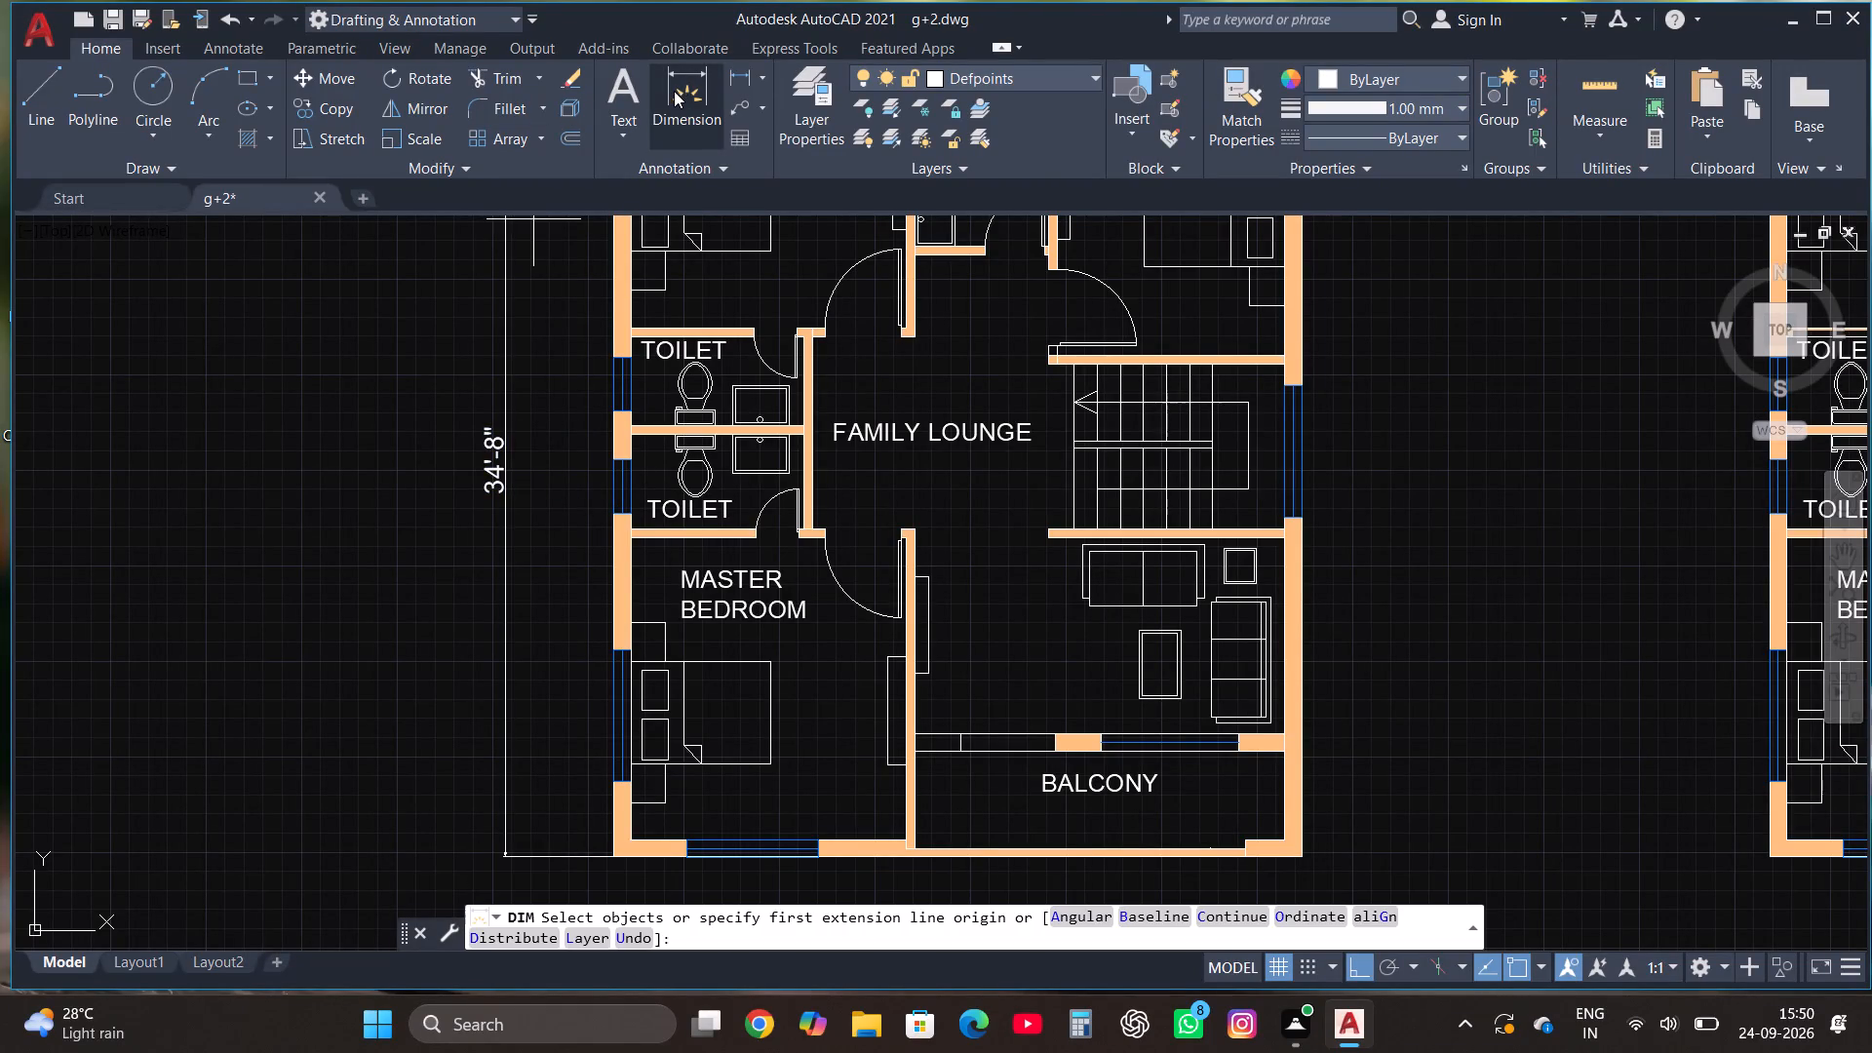
scroll(694, 495, "down", 1)
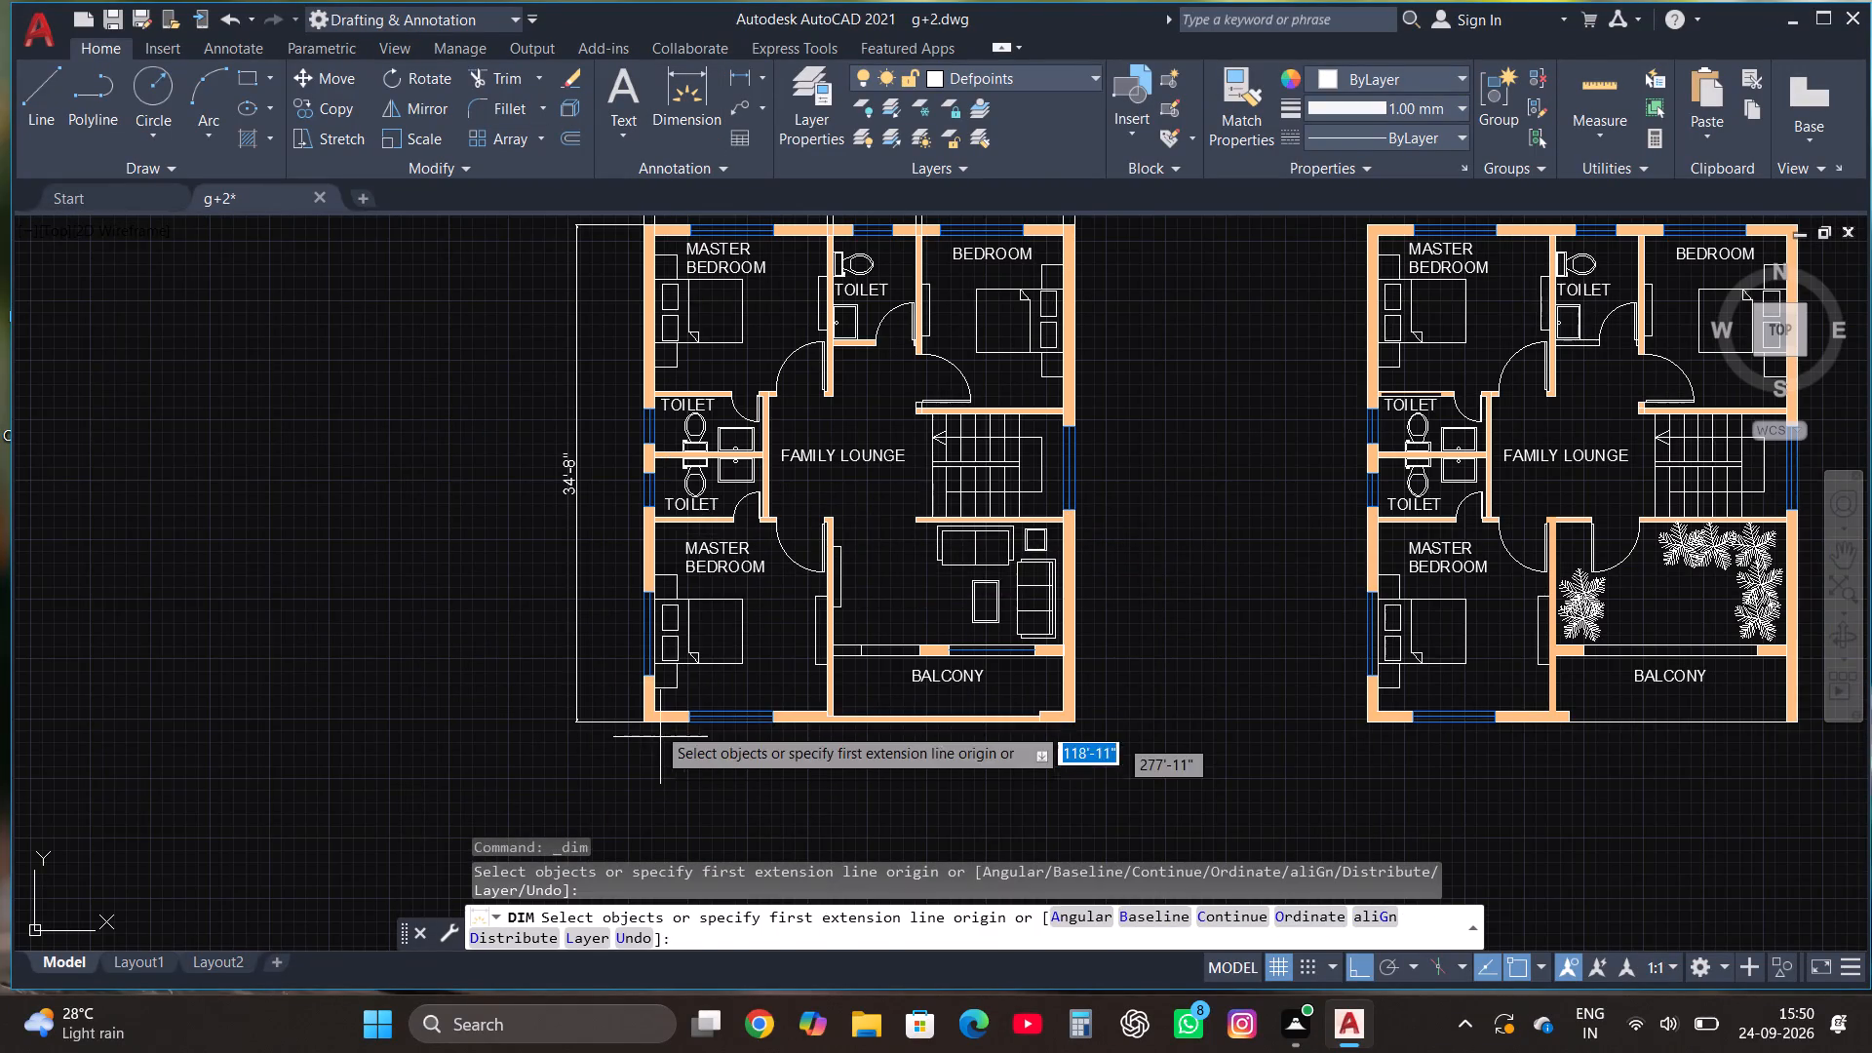
scroll(656, 706, "up", 2)
left_click(646, 721)
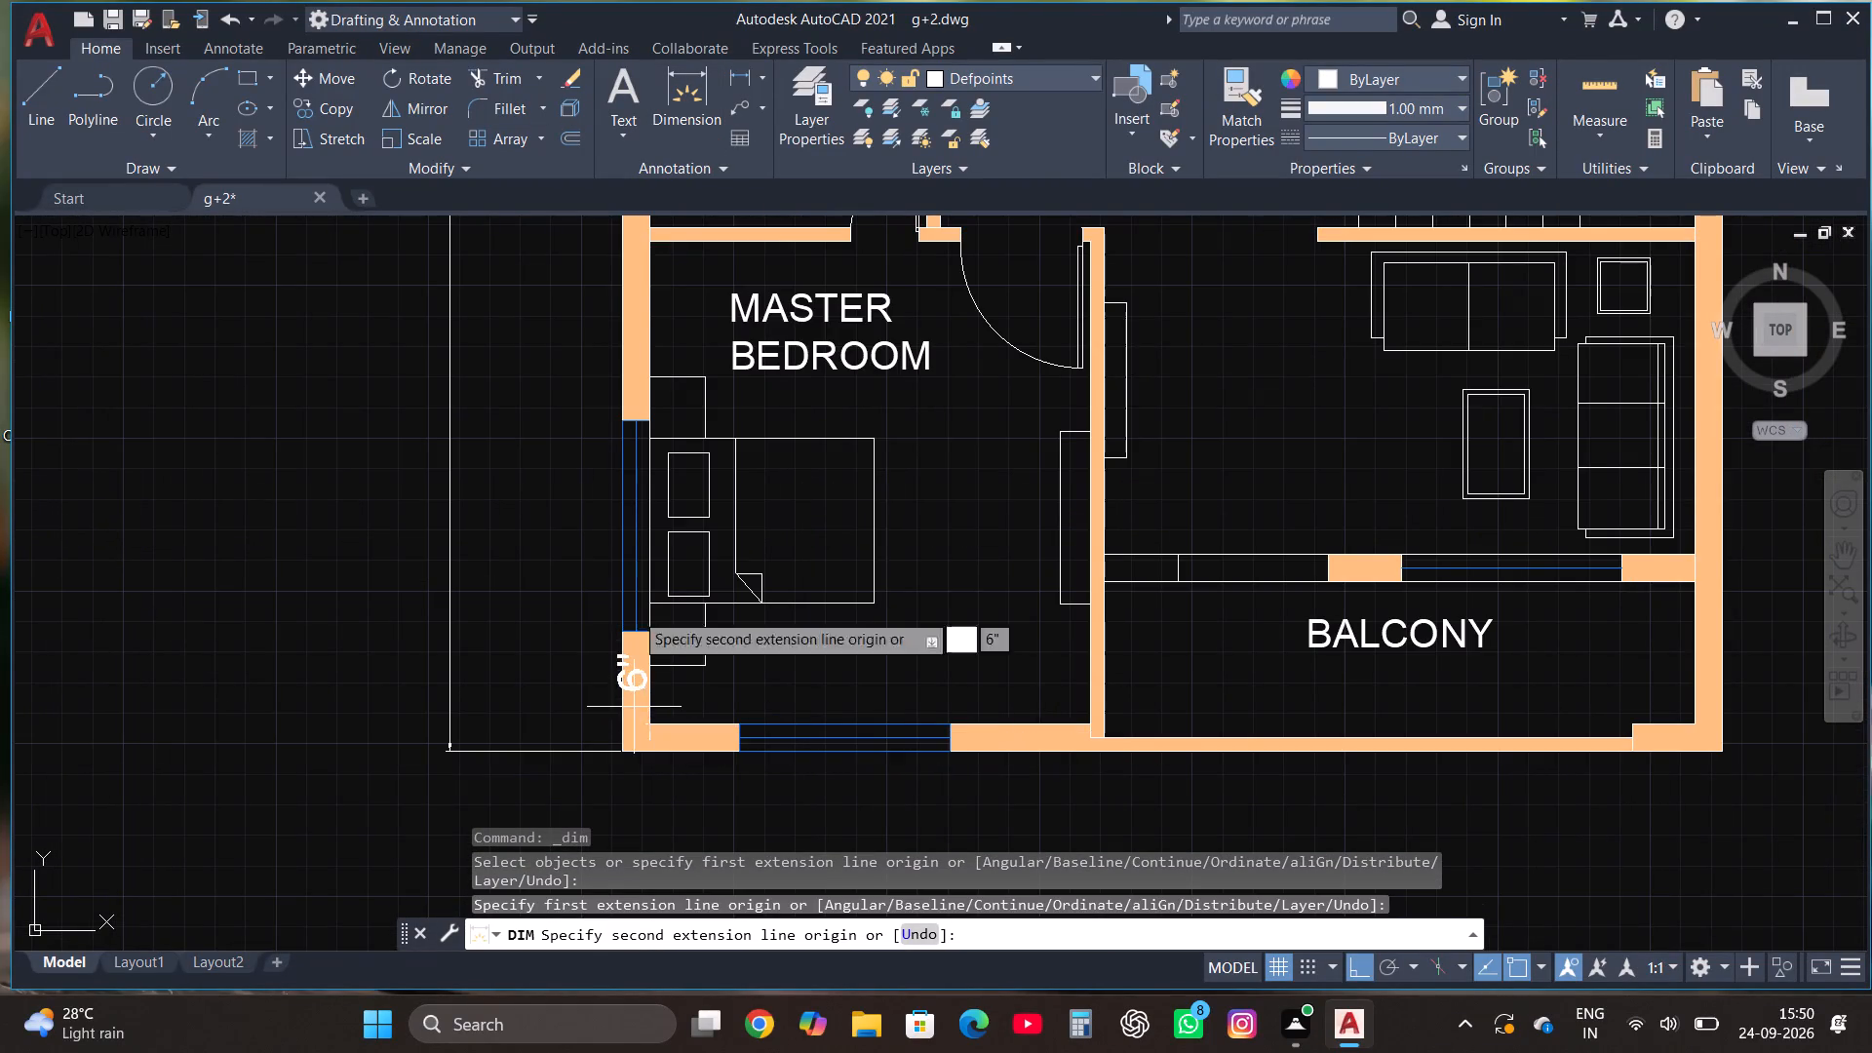
left_click(649, 241)
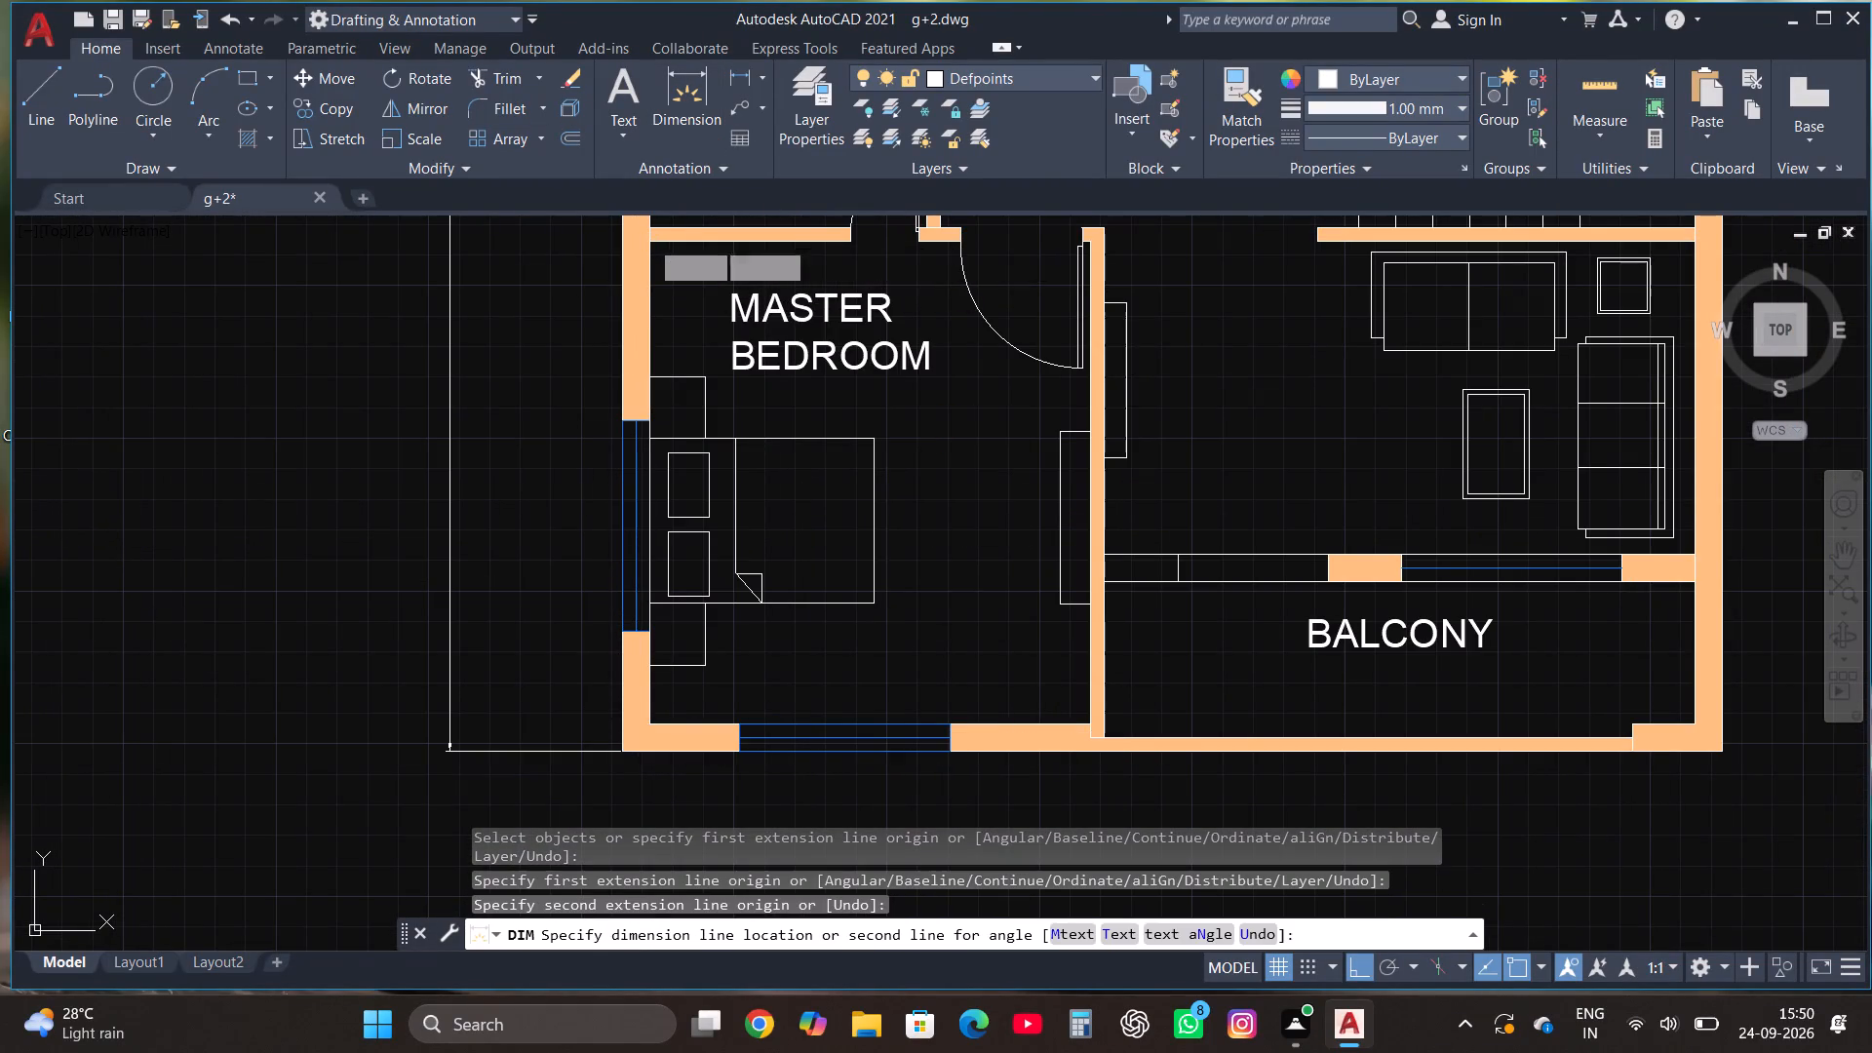
left_click(570, 258)
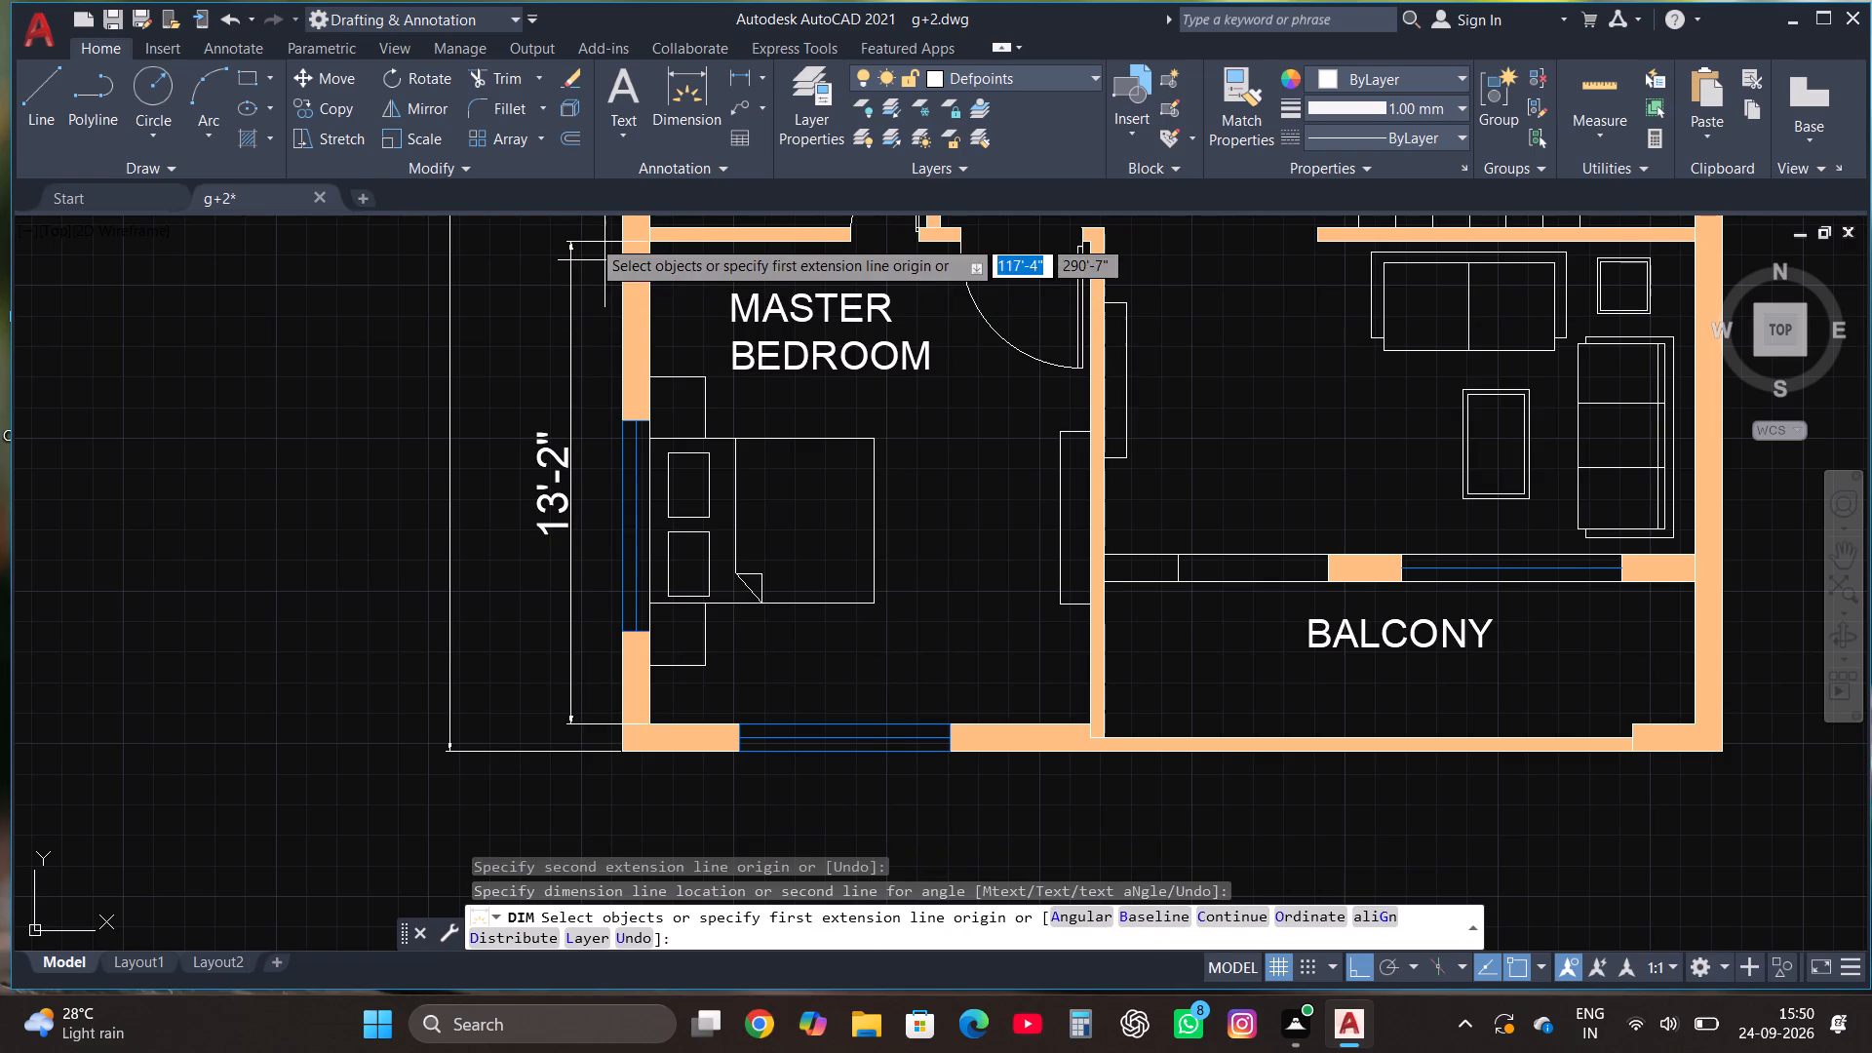
Dimension the lower master bedroom's inner width, placing it just below the south wall.
left_click(683, 94)
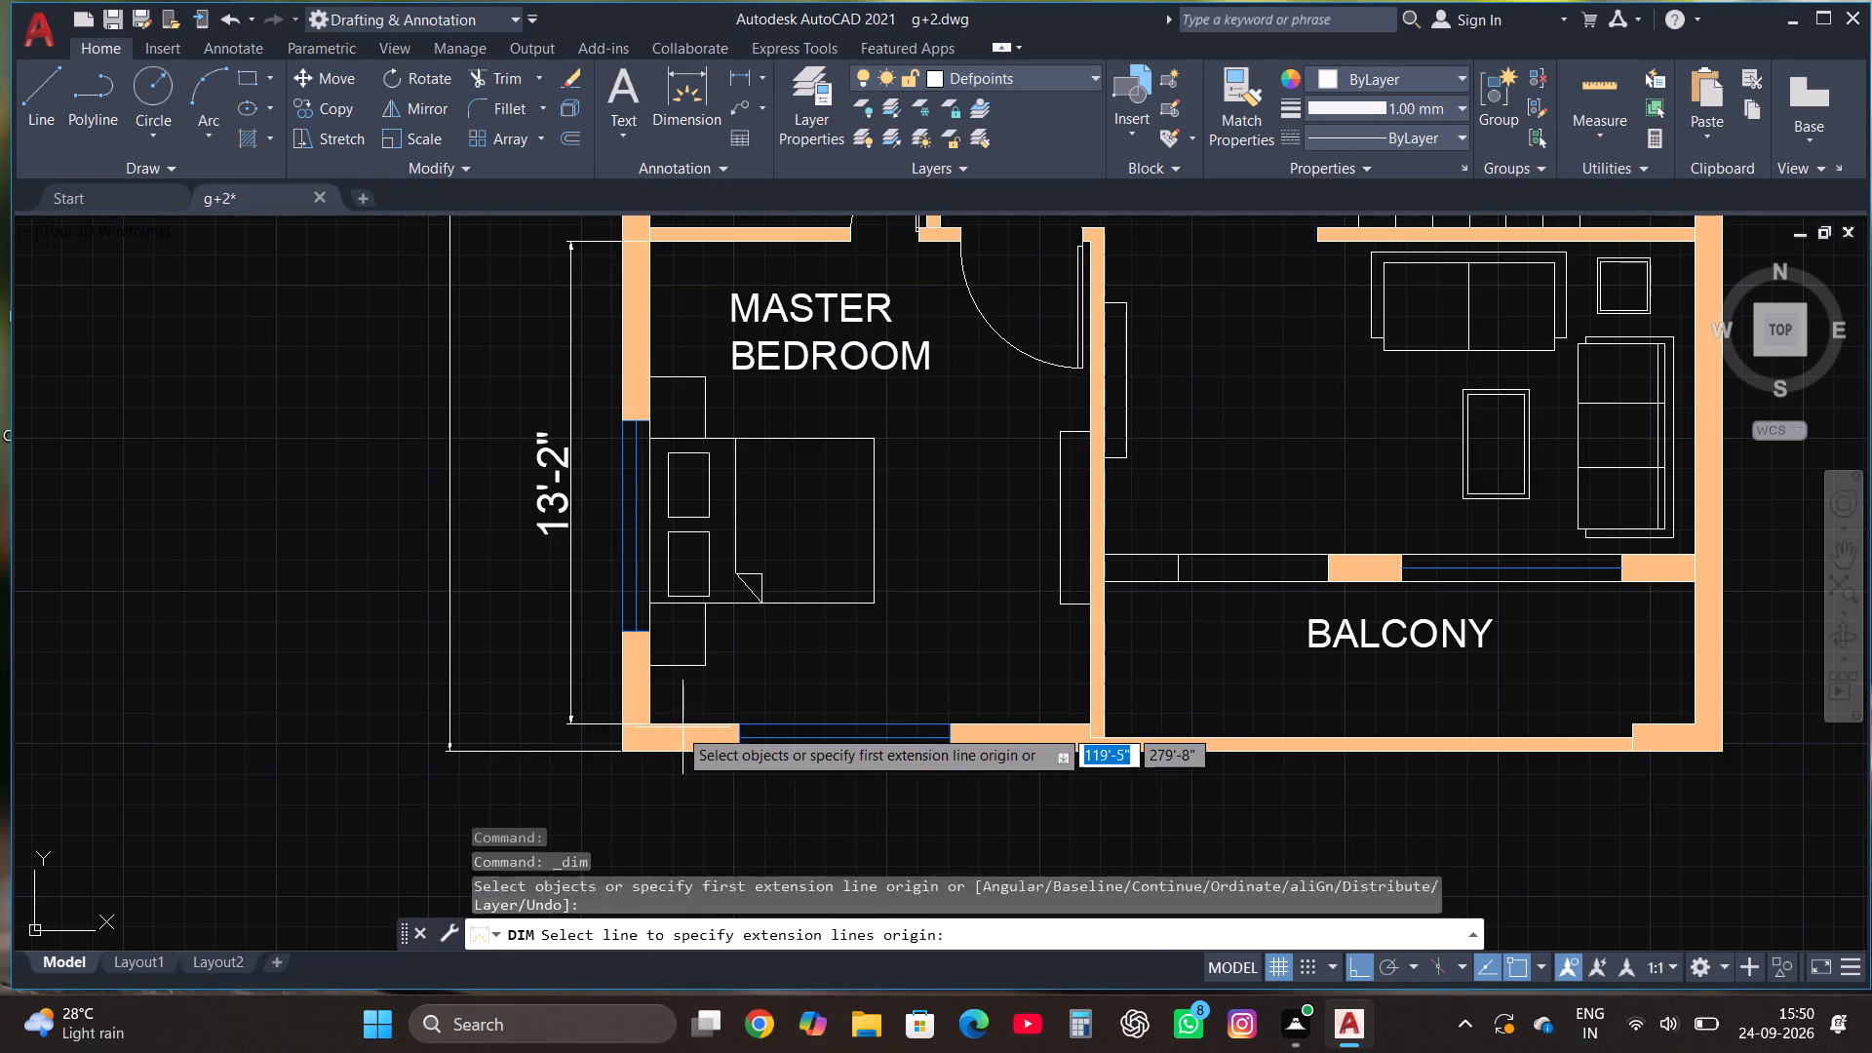
left_click(651, 723)
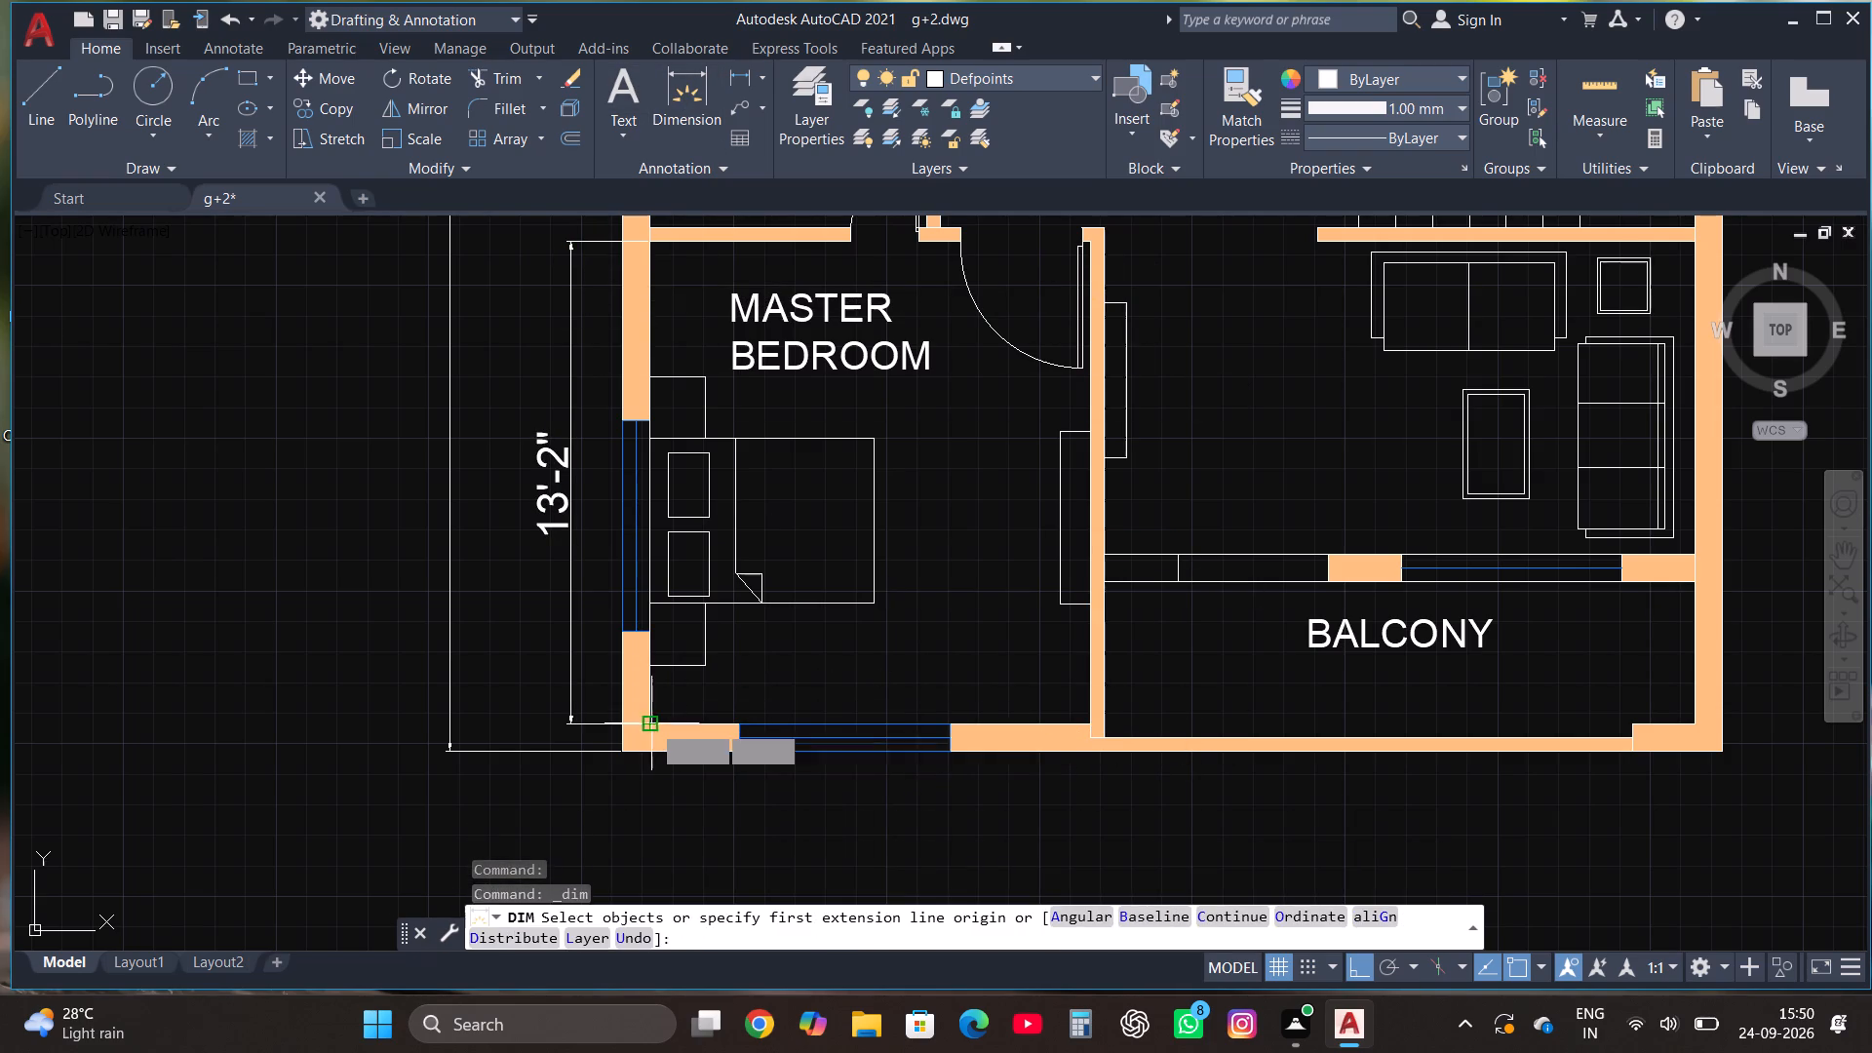
left_click(1091, 720)
left_click(1081, 794)
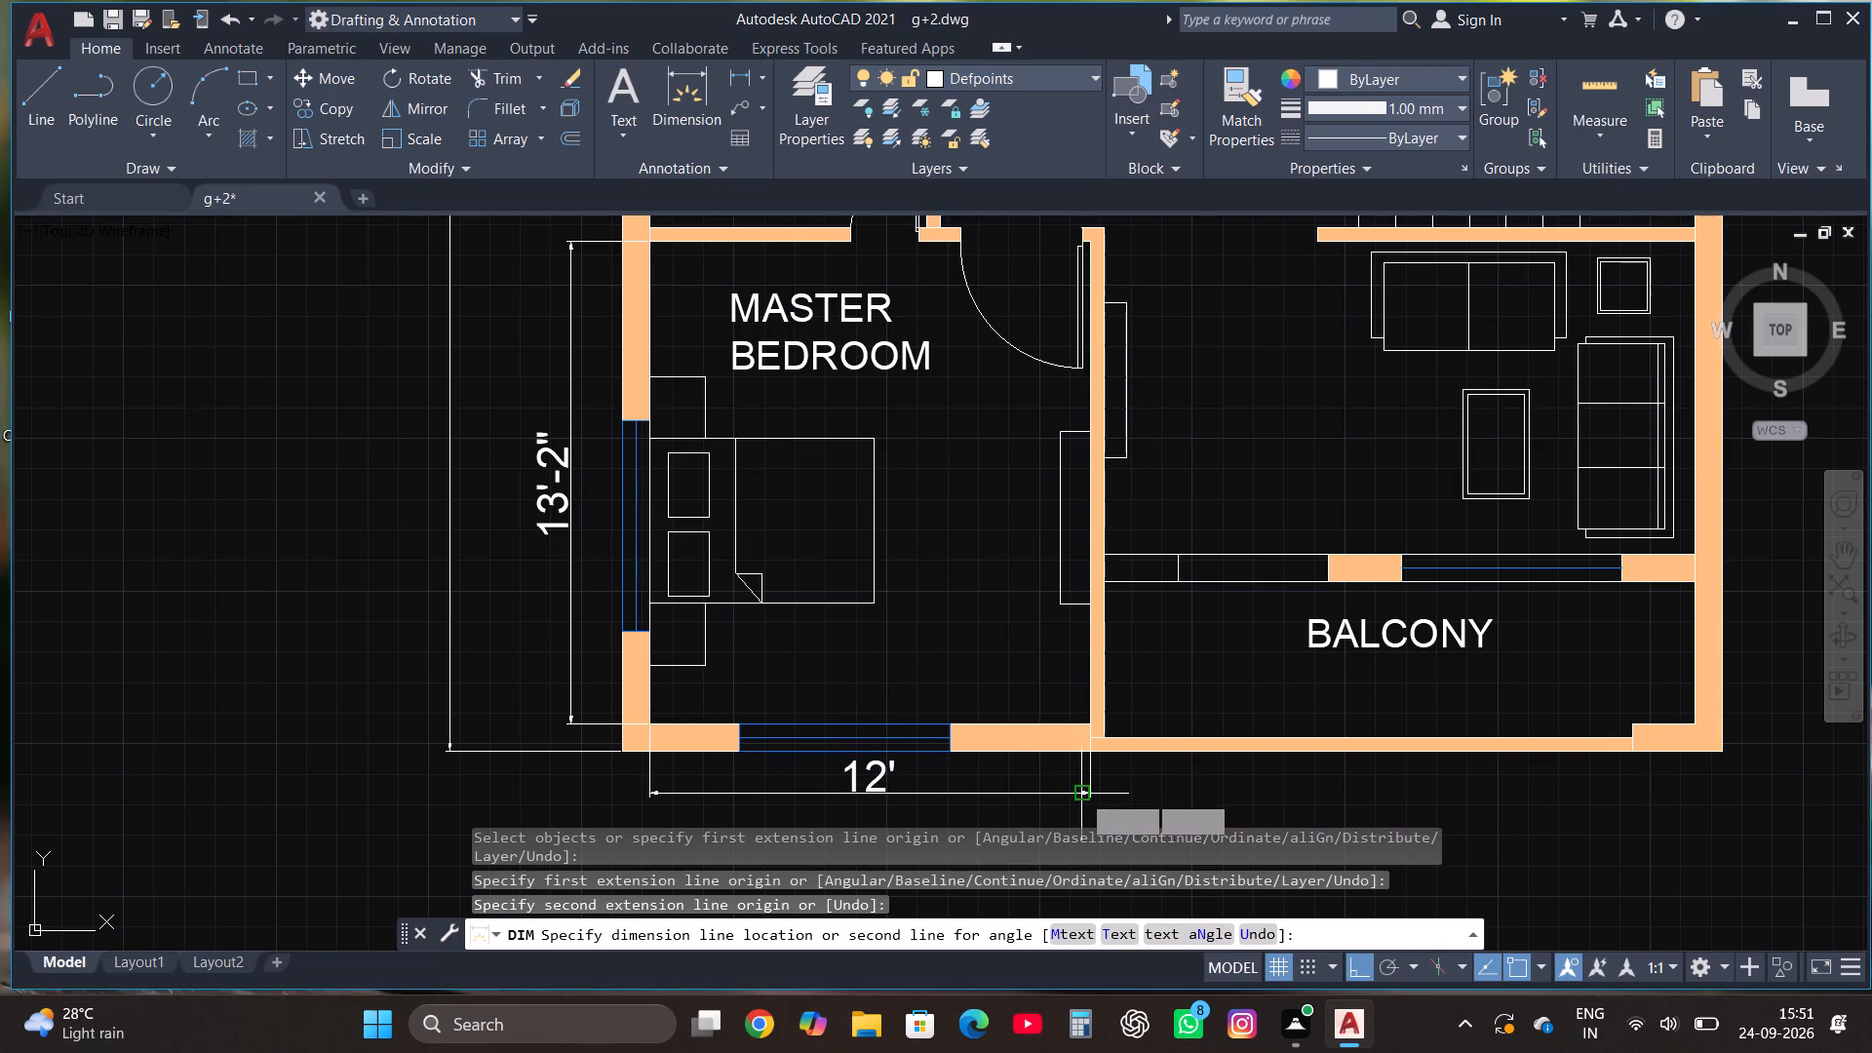
Dimension the balcony's inner width below the south wall, roughly in line with the lower master bedroom's width dimension.
left_click(686, 107)
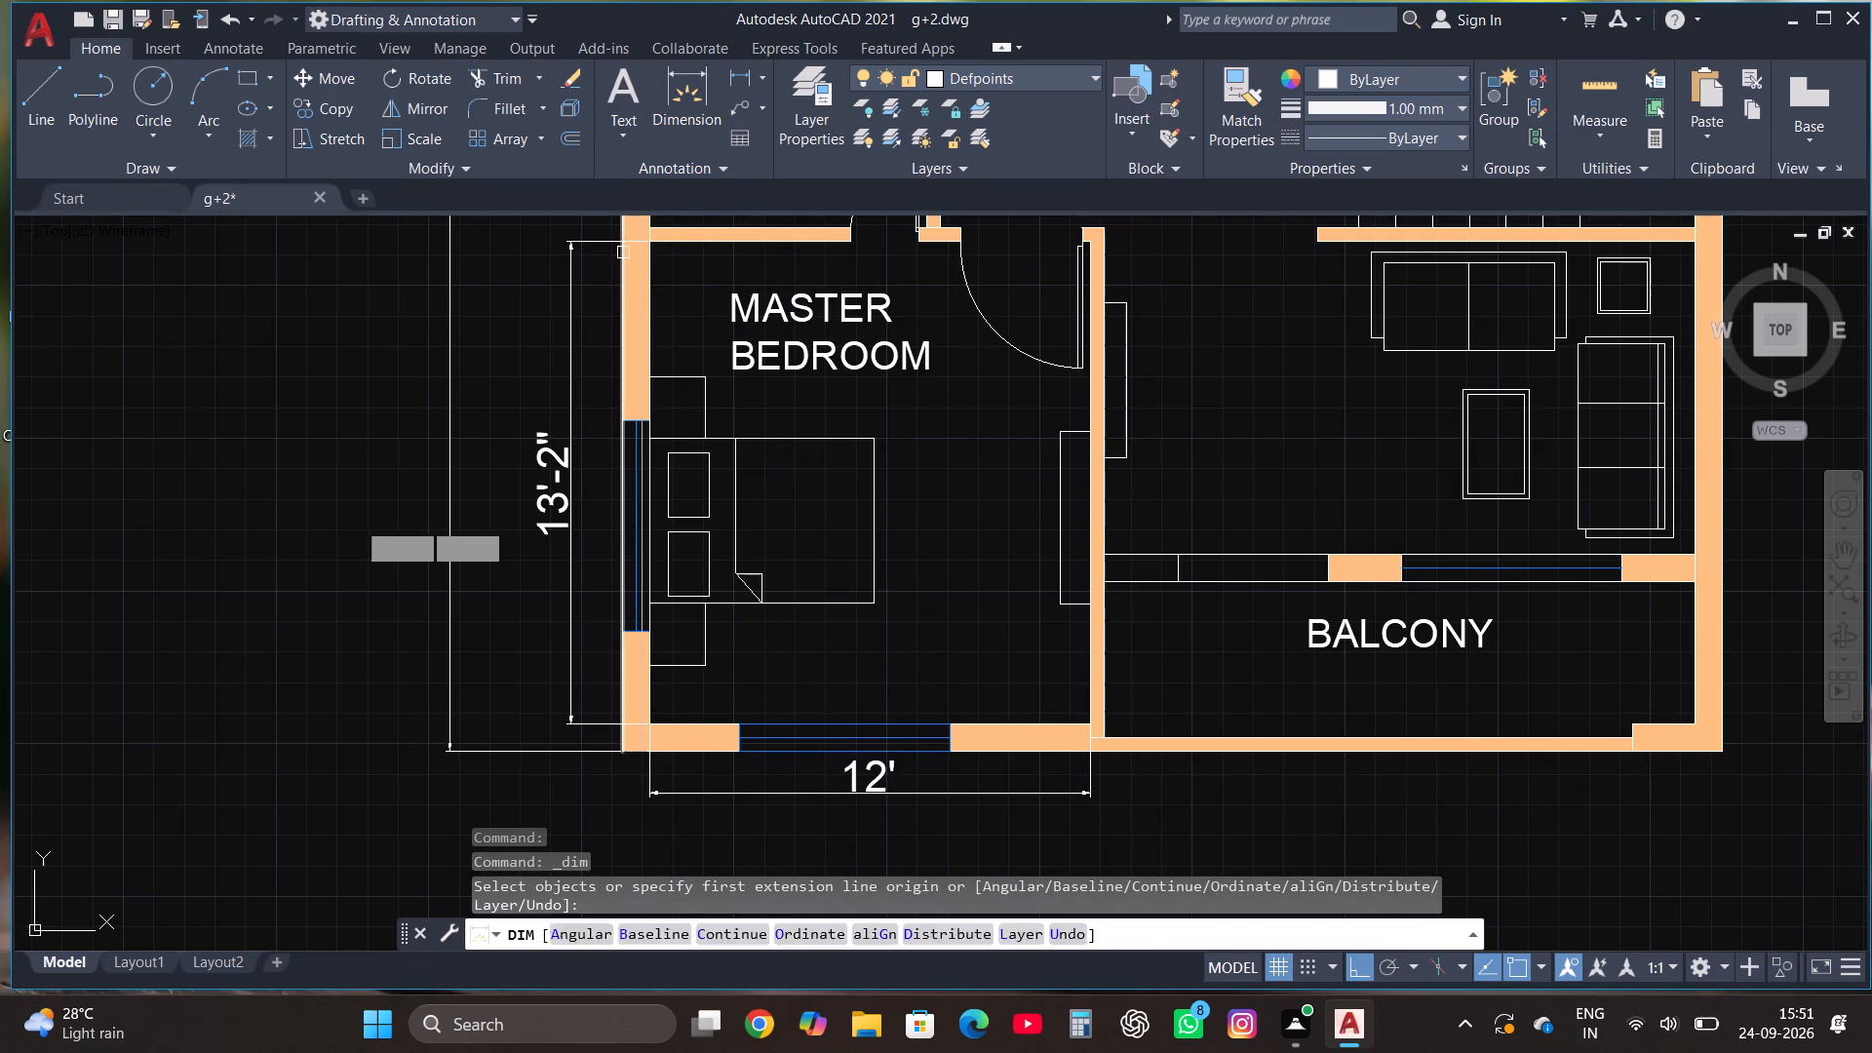
scroll(351, 518, "down", 2)
scroll(619, 621, "up", 2)
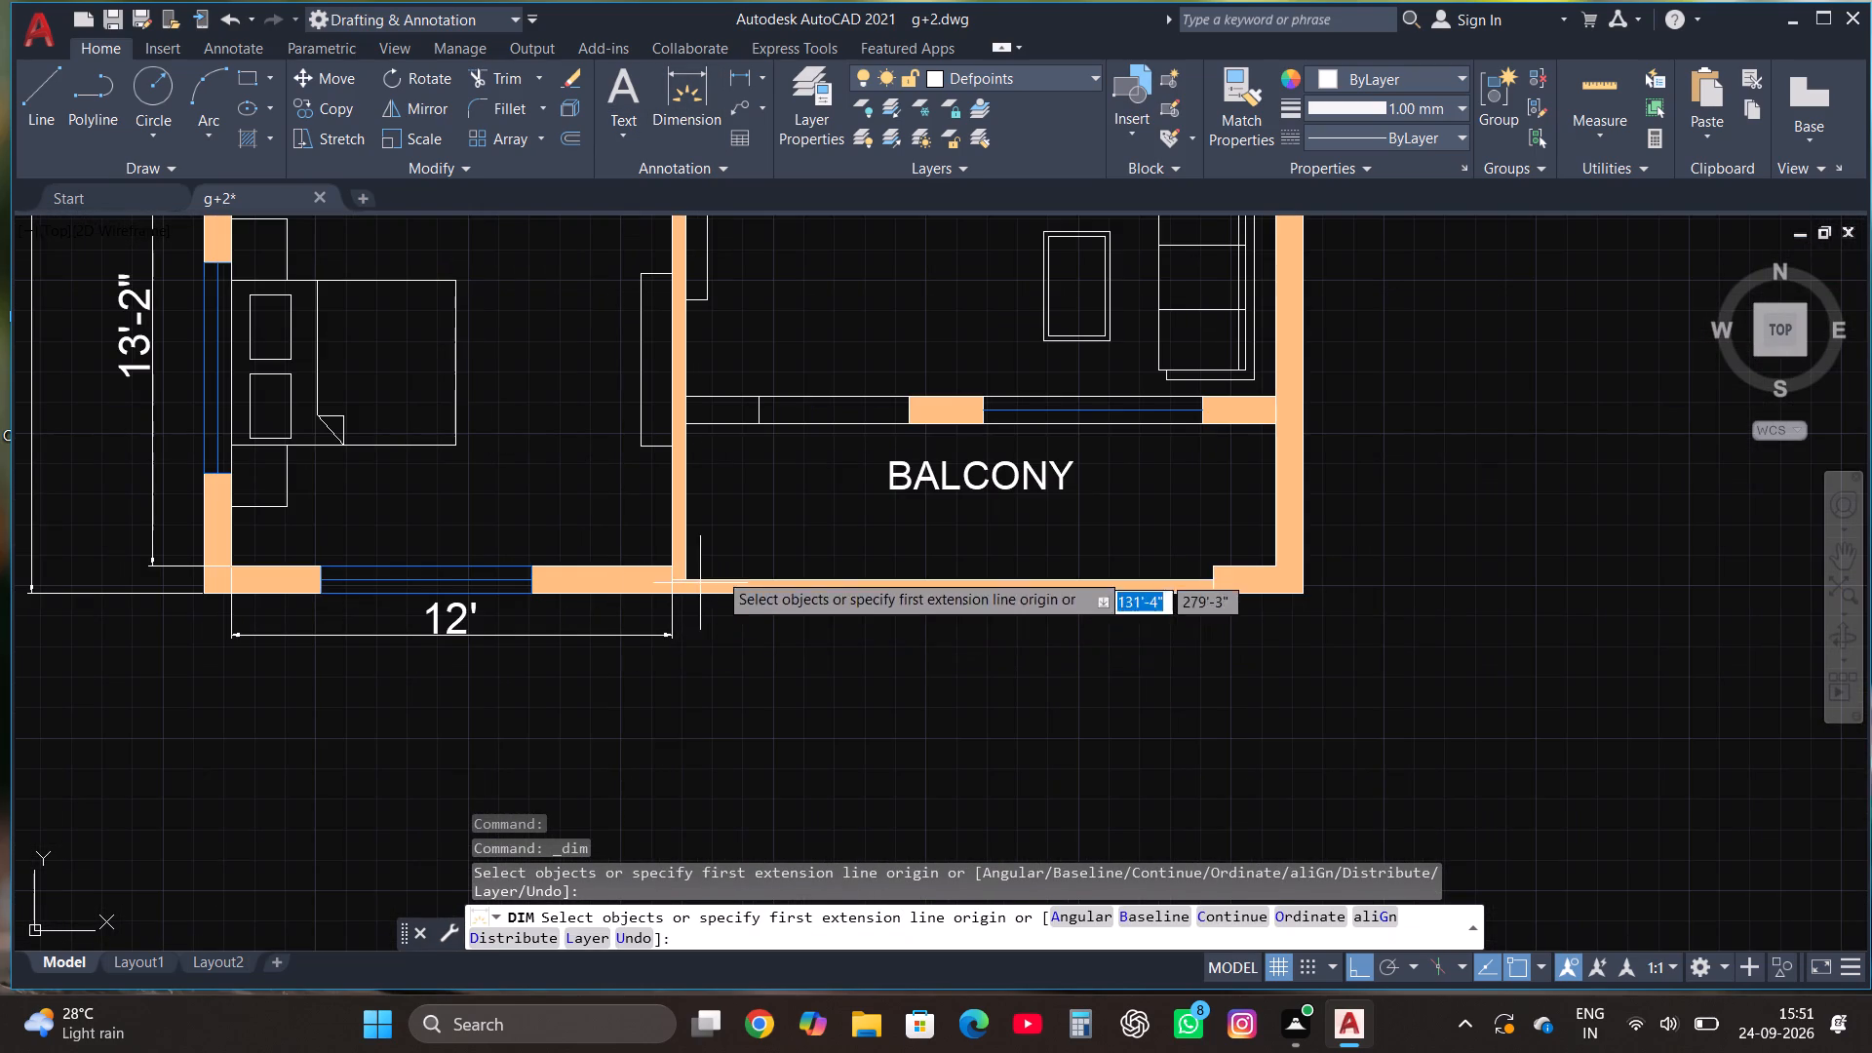
left_click(685, 580)
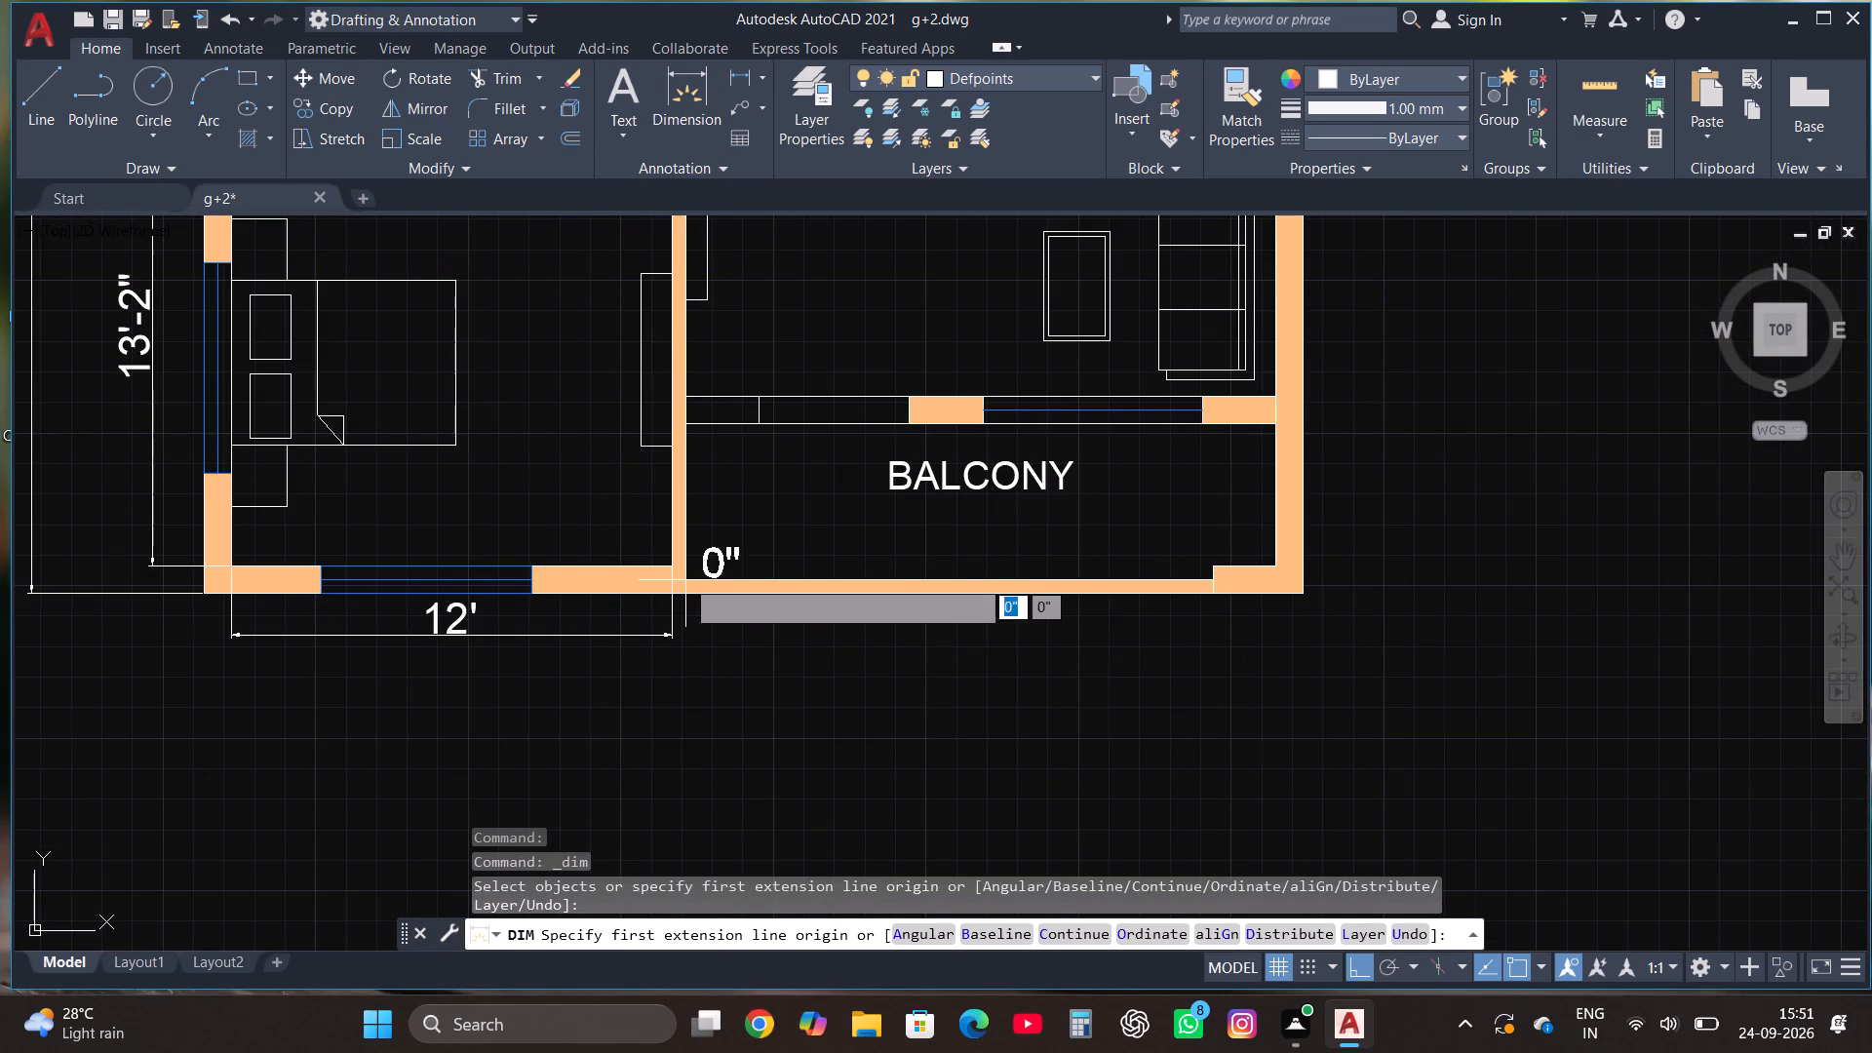
left_click(1277, 575)
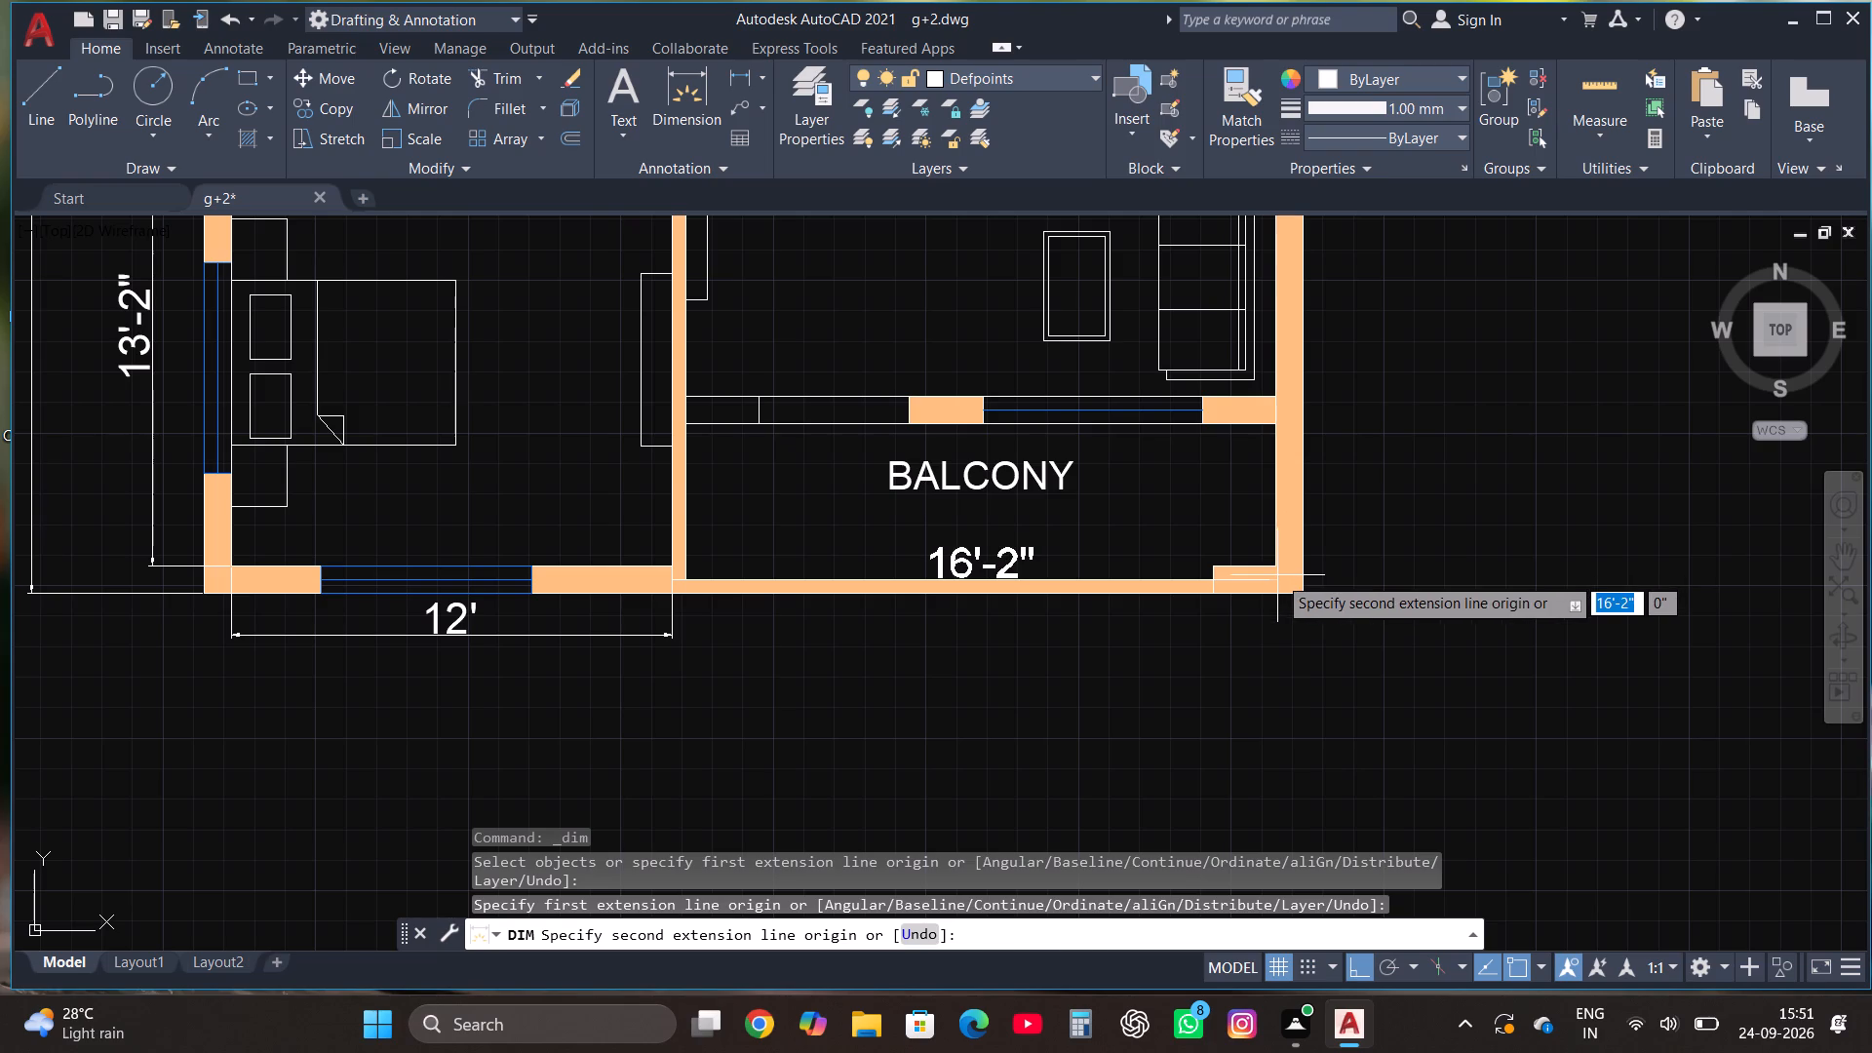
left_click(1256, 638)
Dimension the balcony's inner depth, placing it just outside the east wall.
left_click(686, 98)
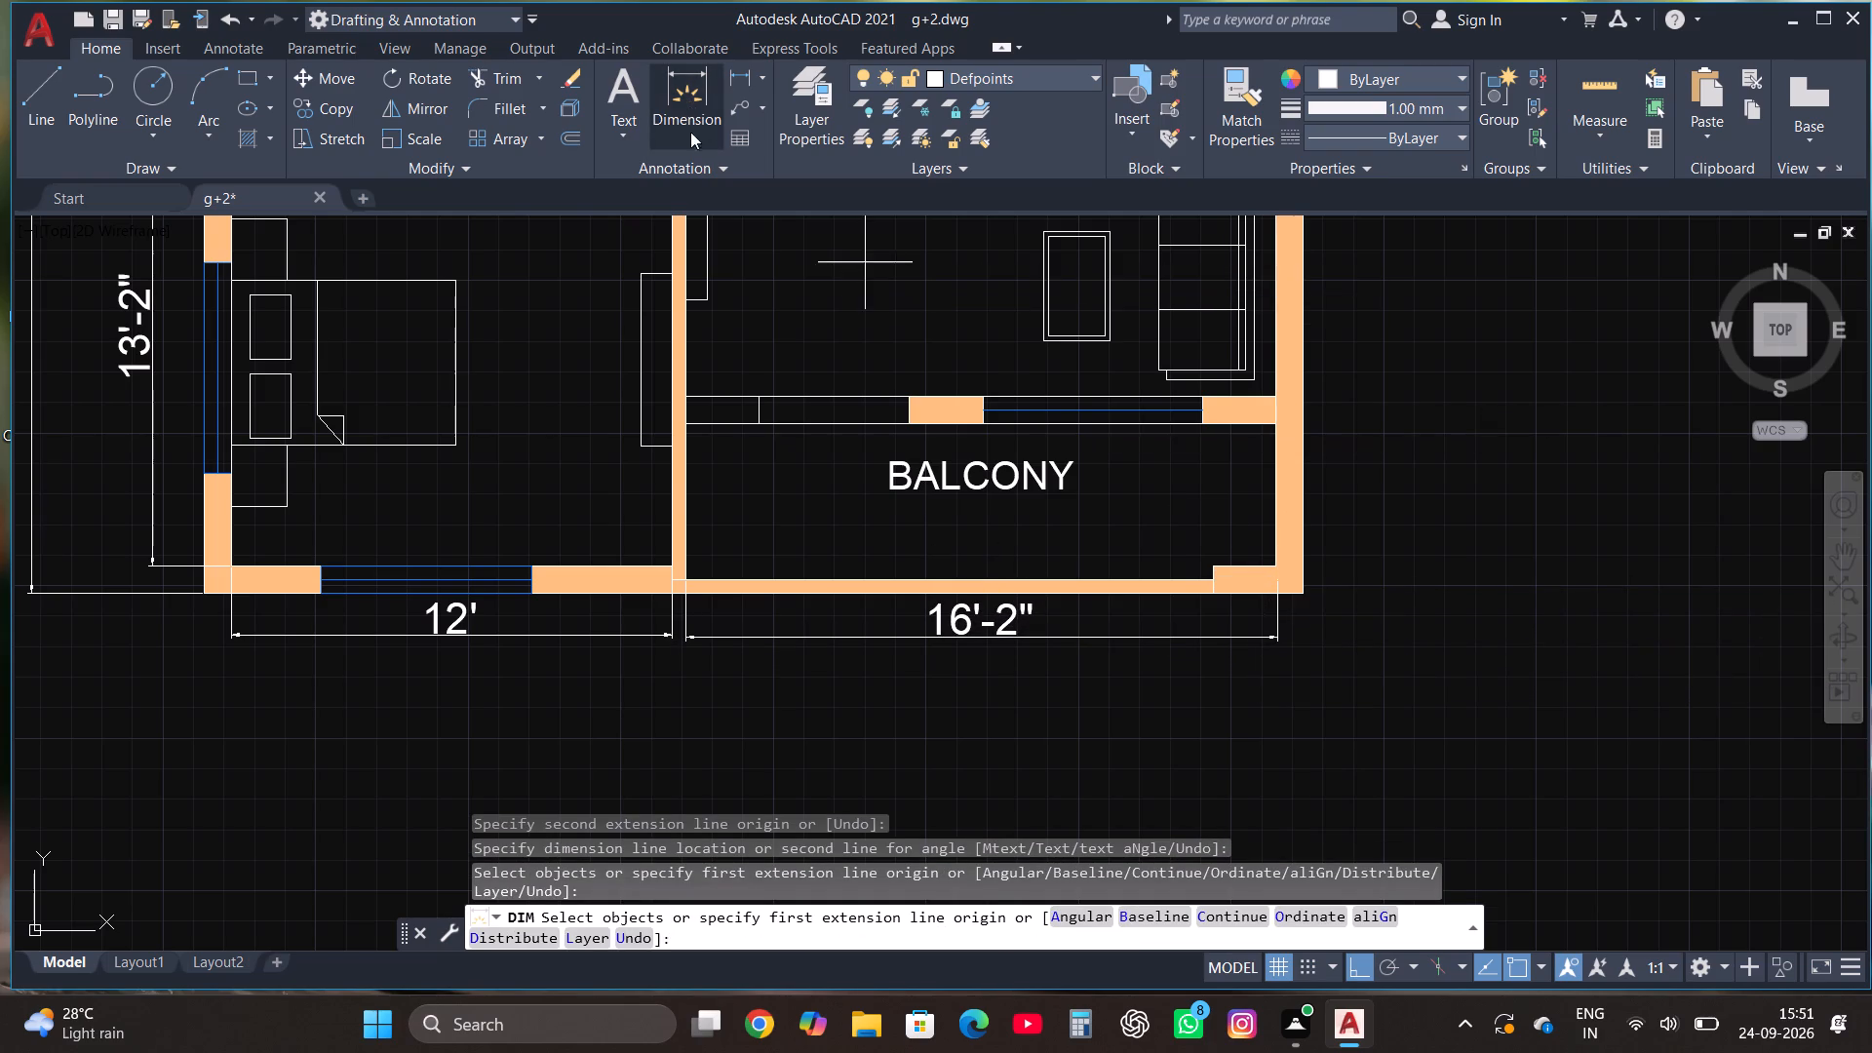
scroll(802, 624, "down", 1)
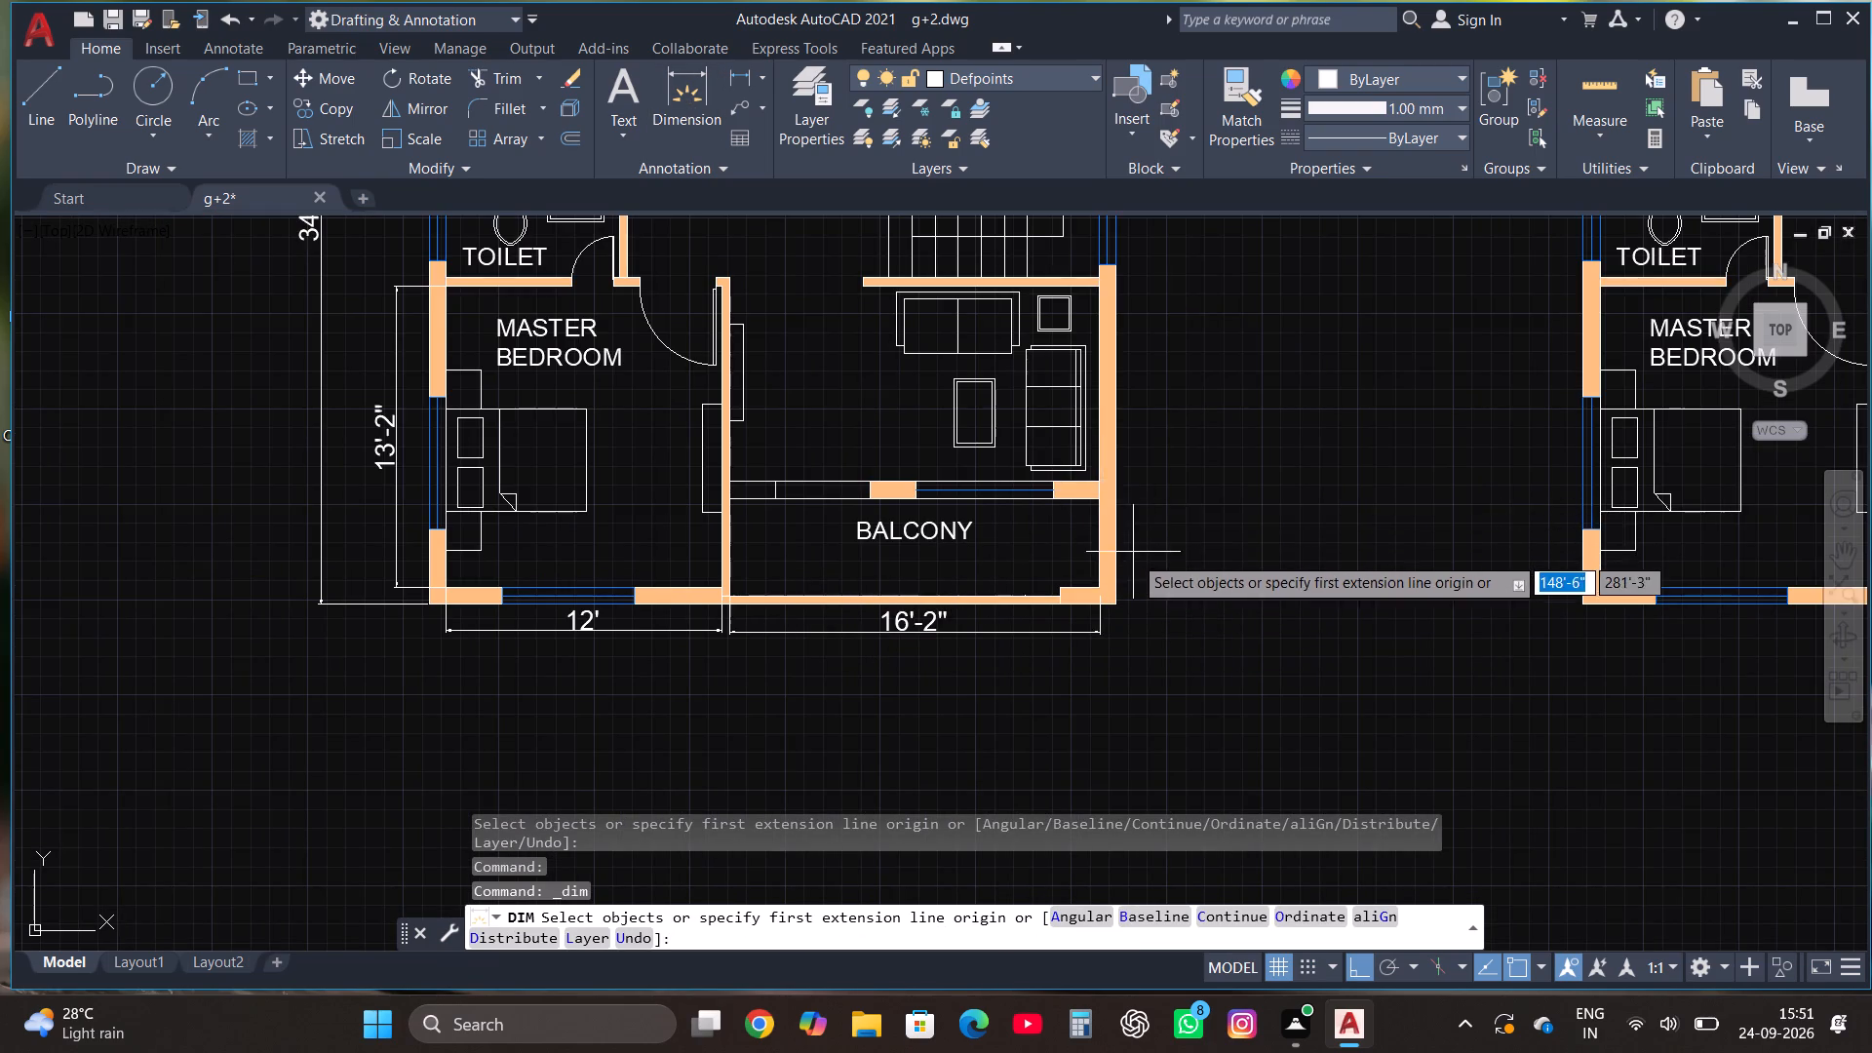
scroll(1133, 555, "up", 1)
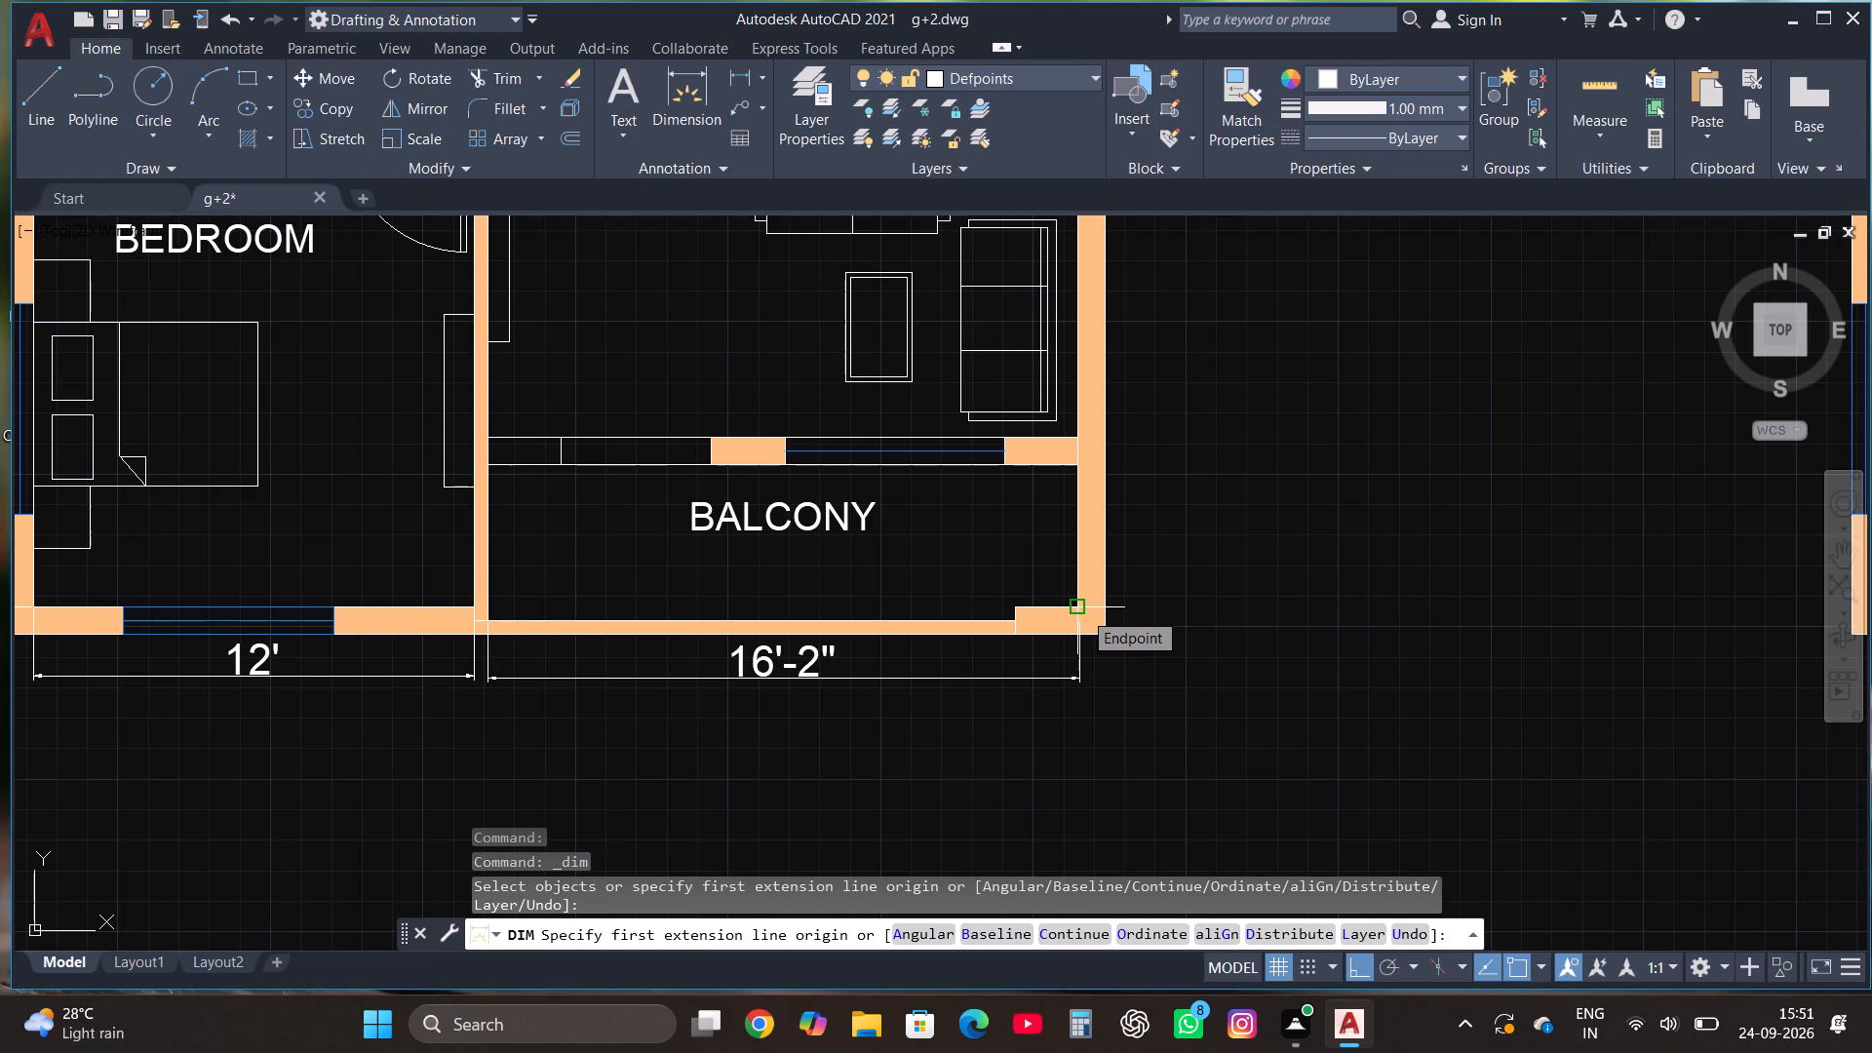
left_click(1075, 604)
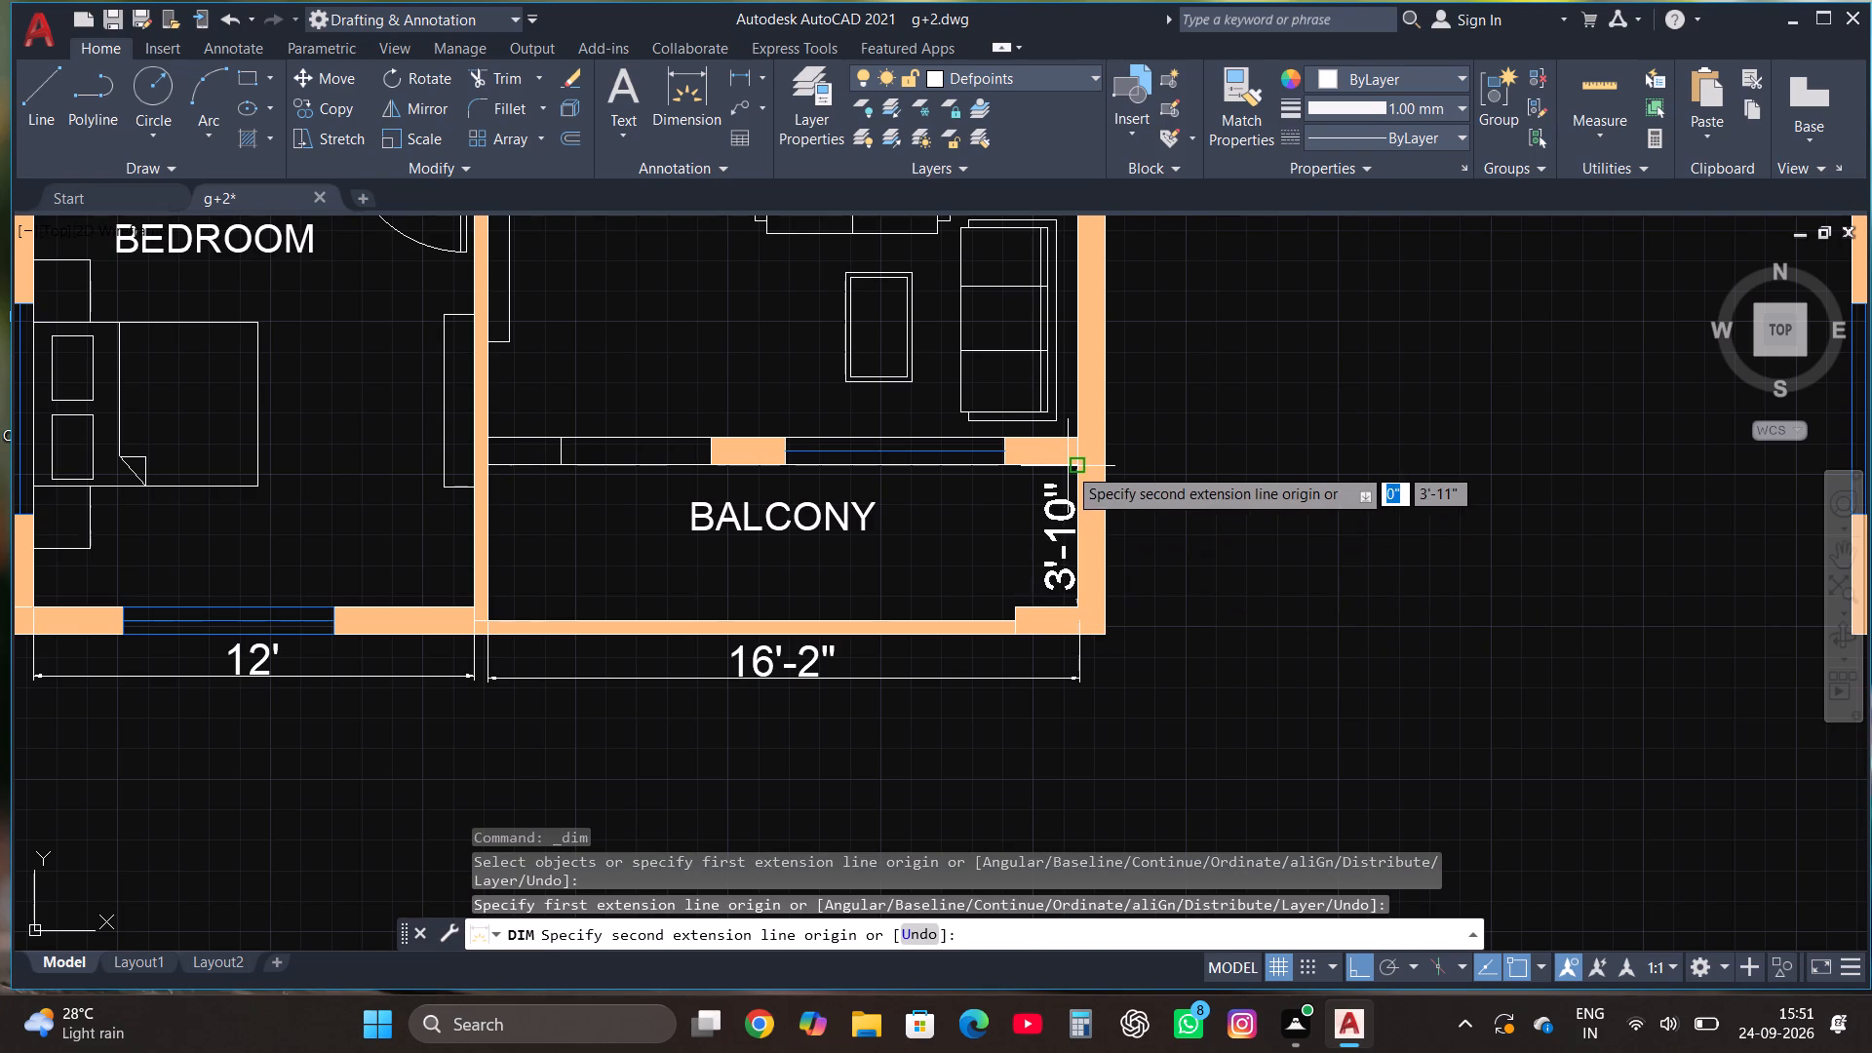
left_click(1068, 466)
left_click(1161, 470)
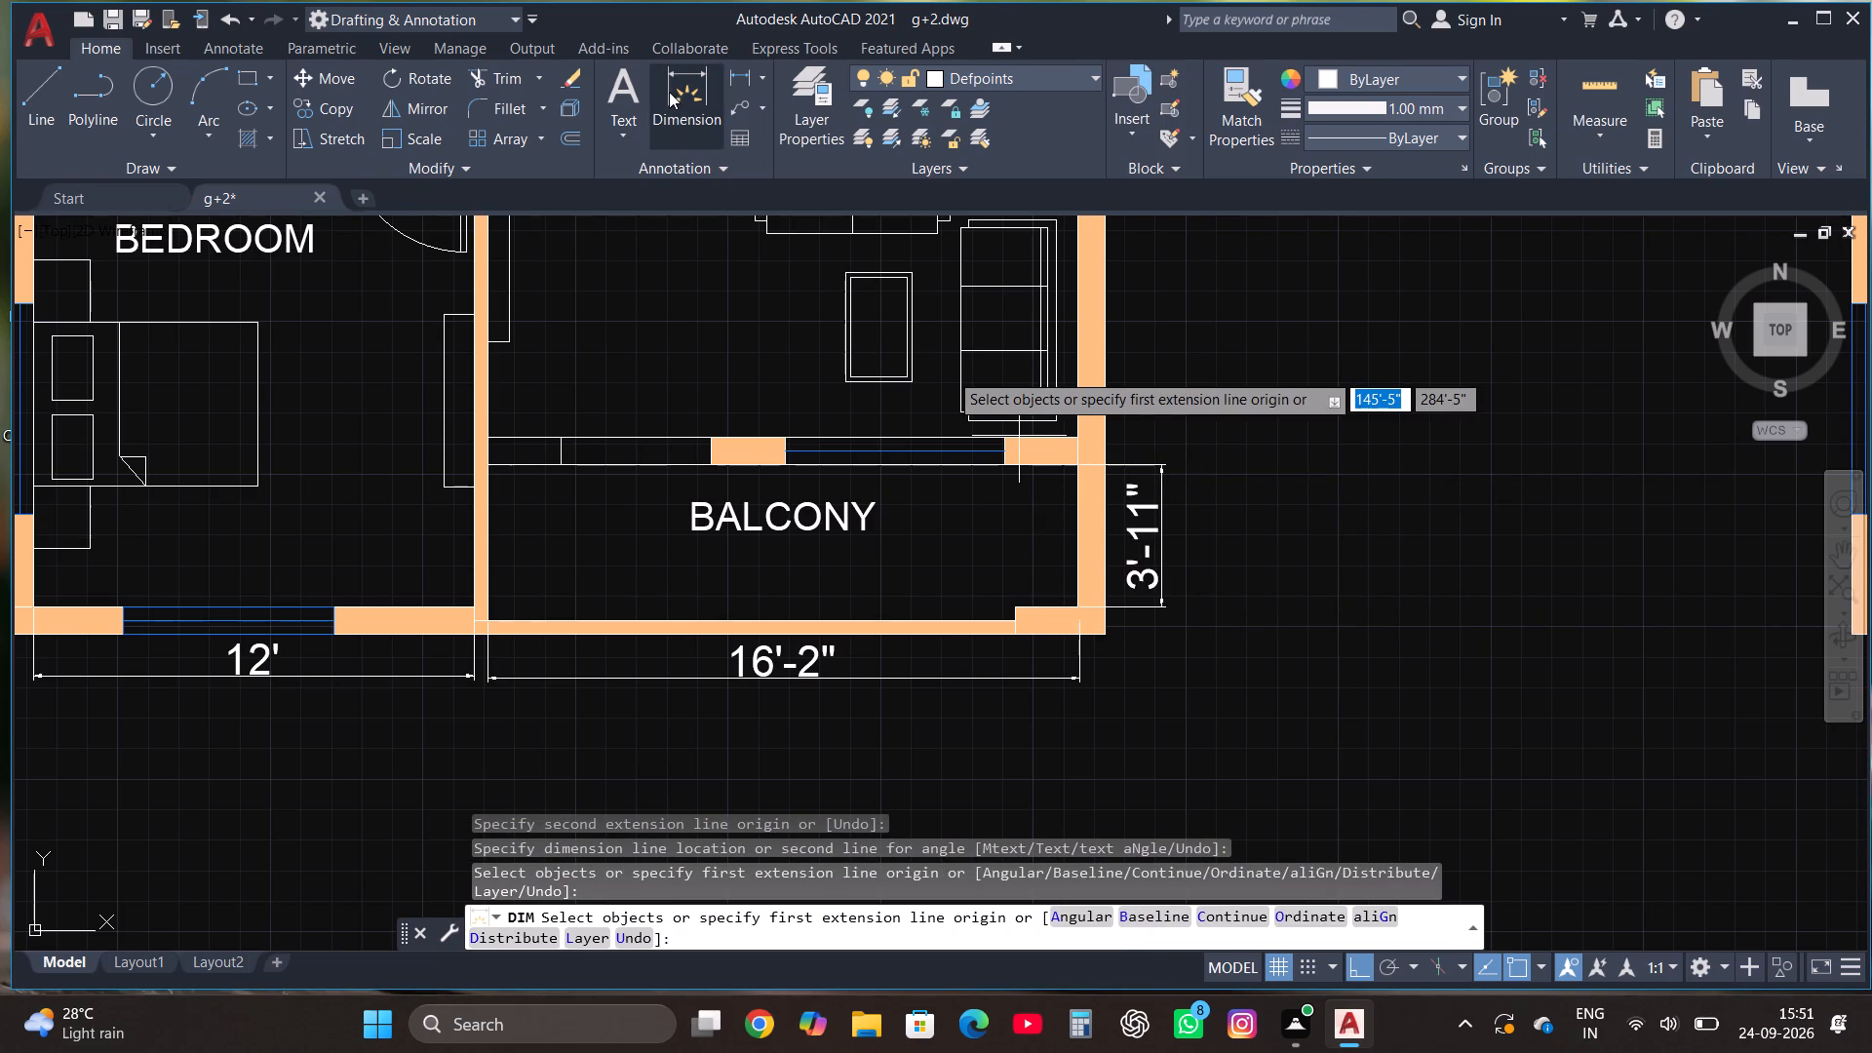
Dimension the inner length of the sitting area above the balcony, outside the east wall in line with the balcony's depth dimension.
left_click(669, 88)
scroll(739, 614, "down", 2)
scroll(932, 499, "up", 2)
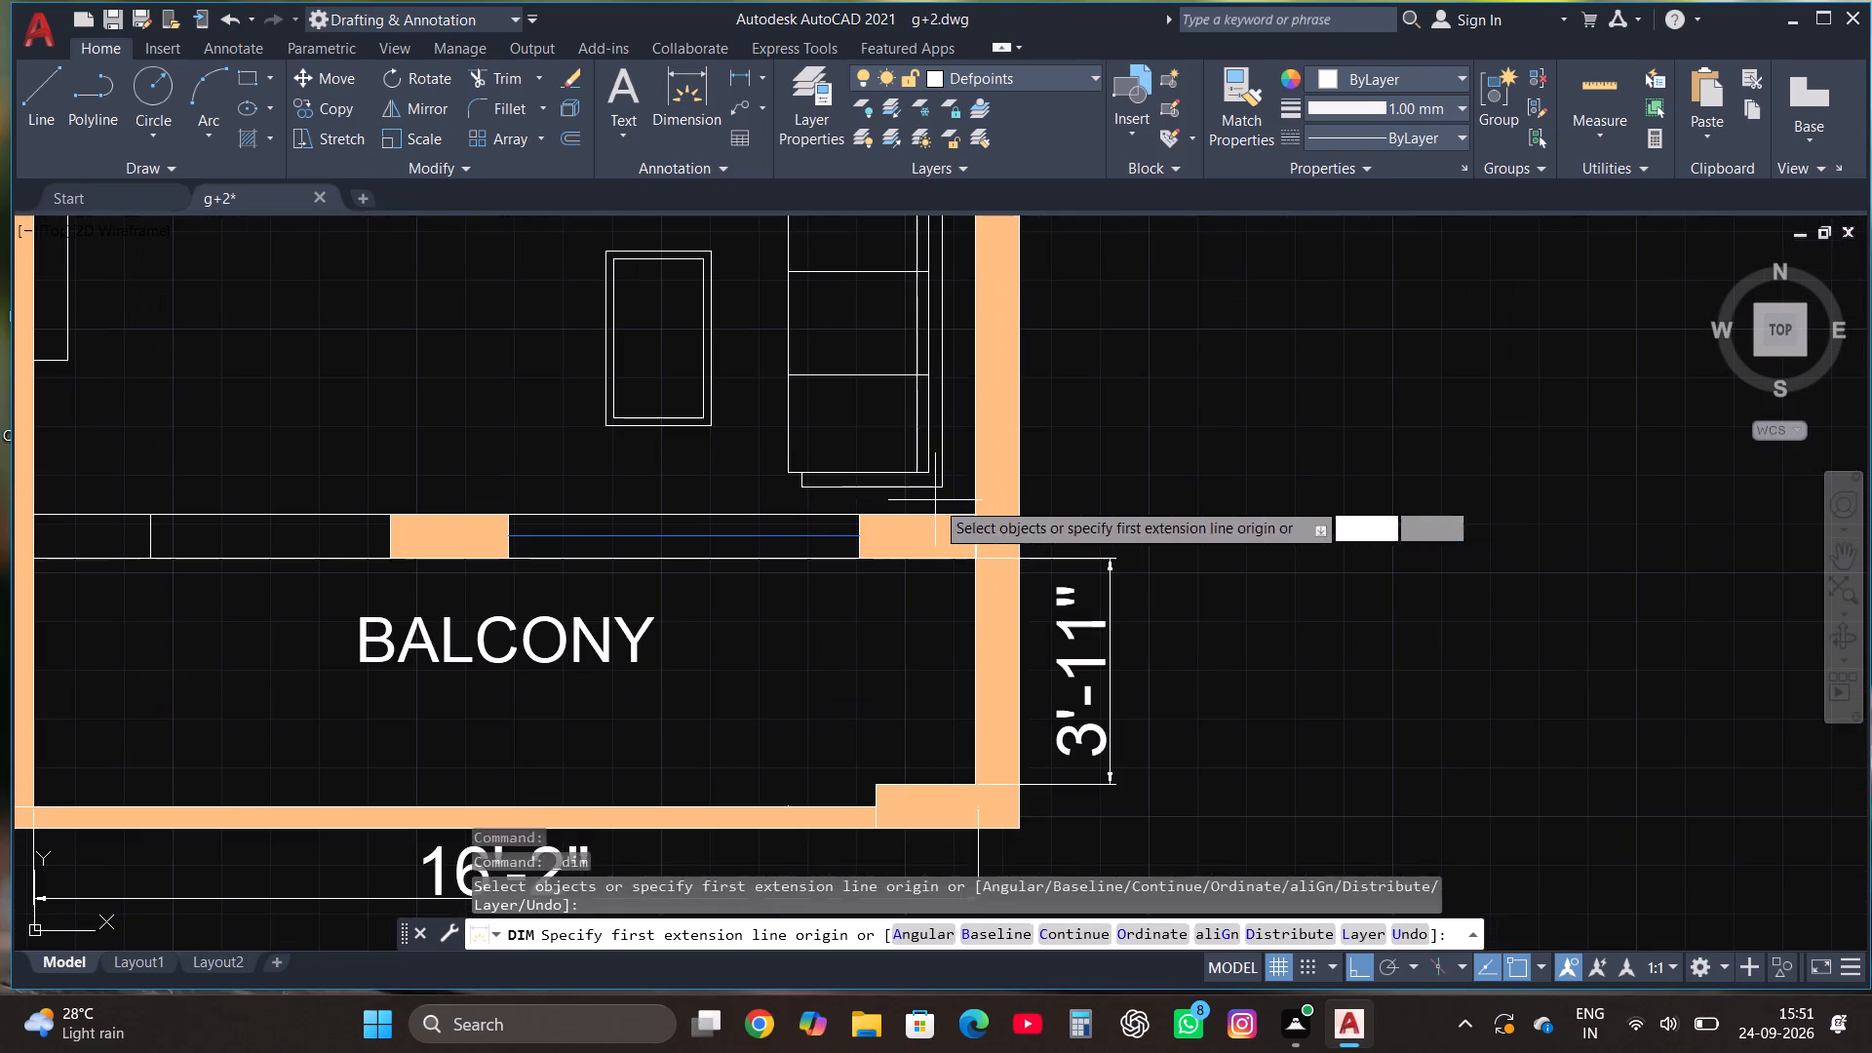
left_click(979, 516)
scroll(984, 521, "down", 1)
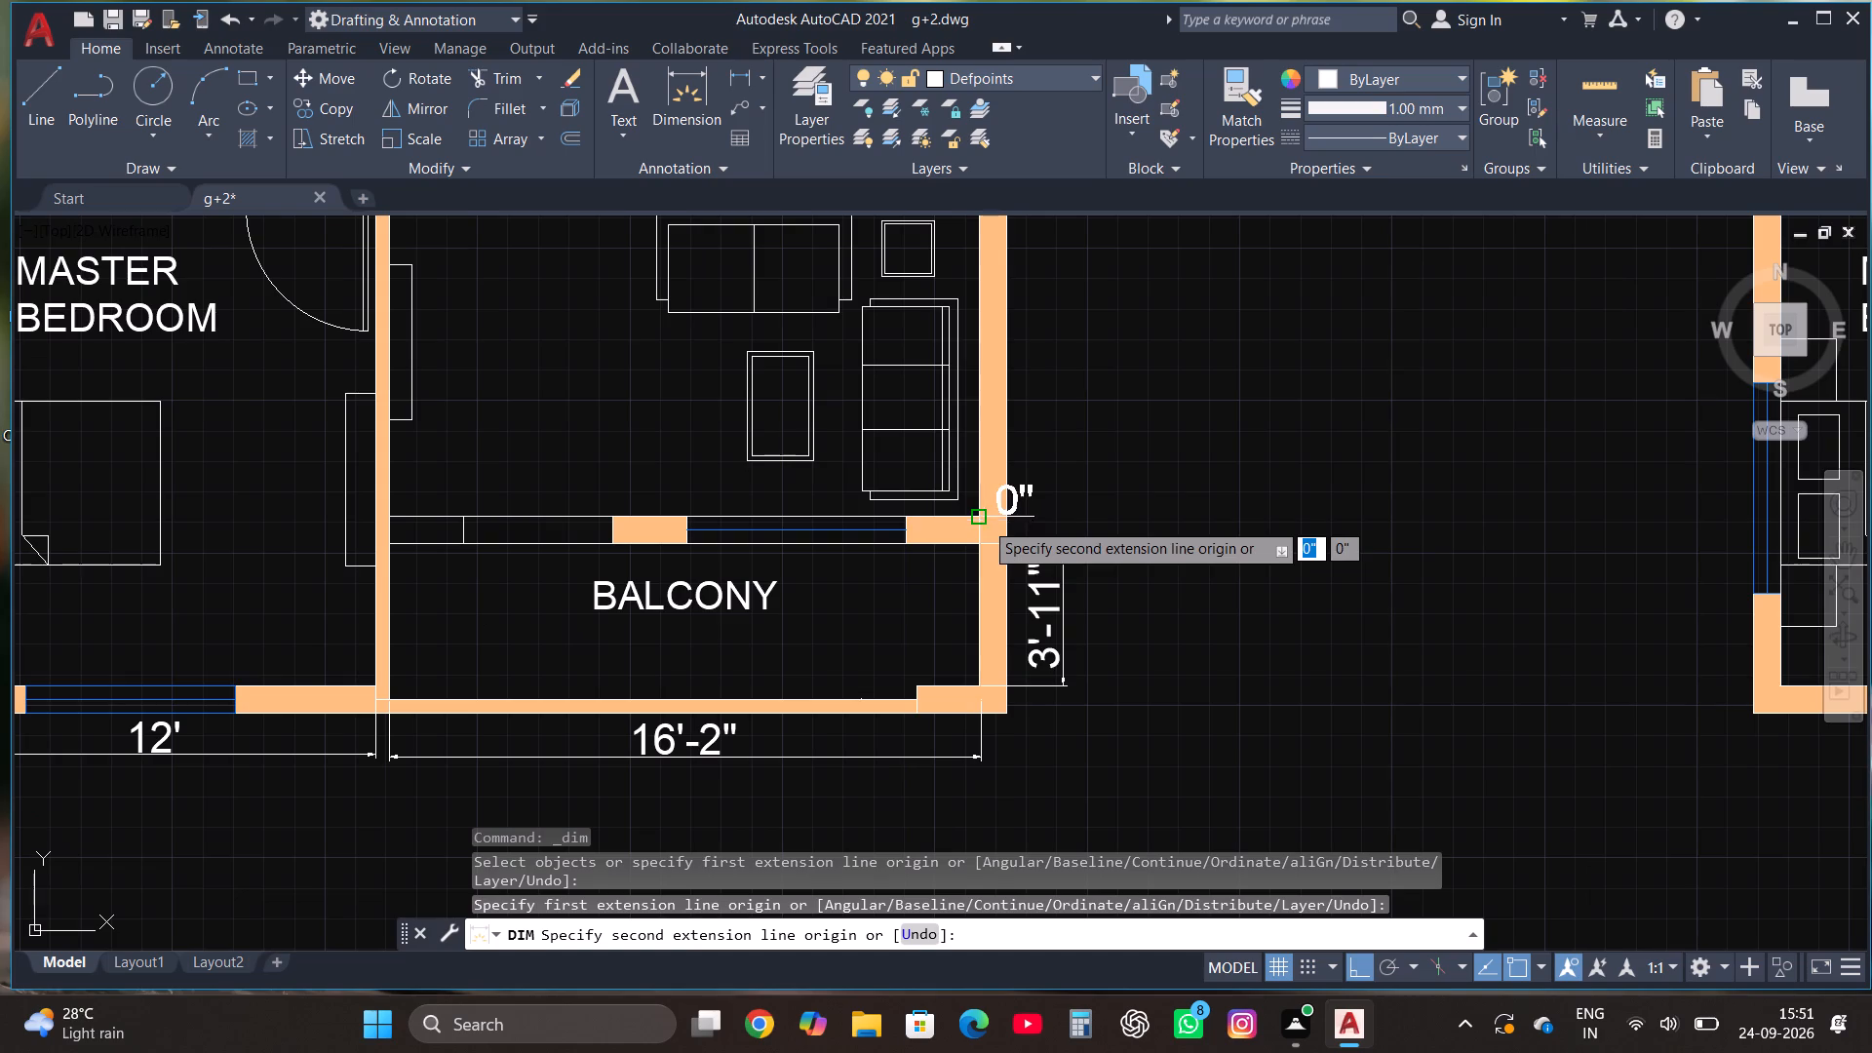
scroll(981, 398, "down", 2)
scroll(977, 328, "up", 1)
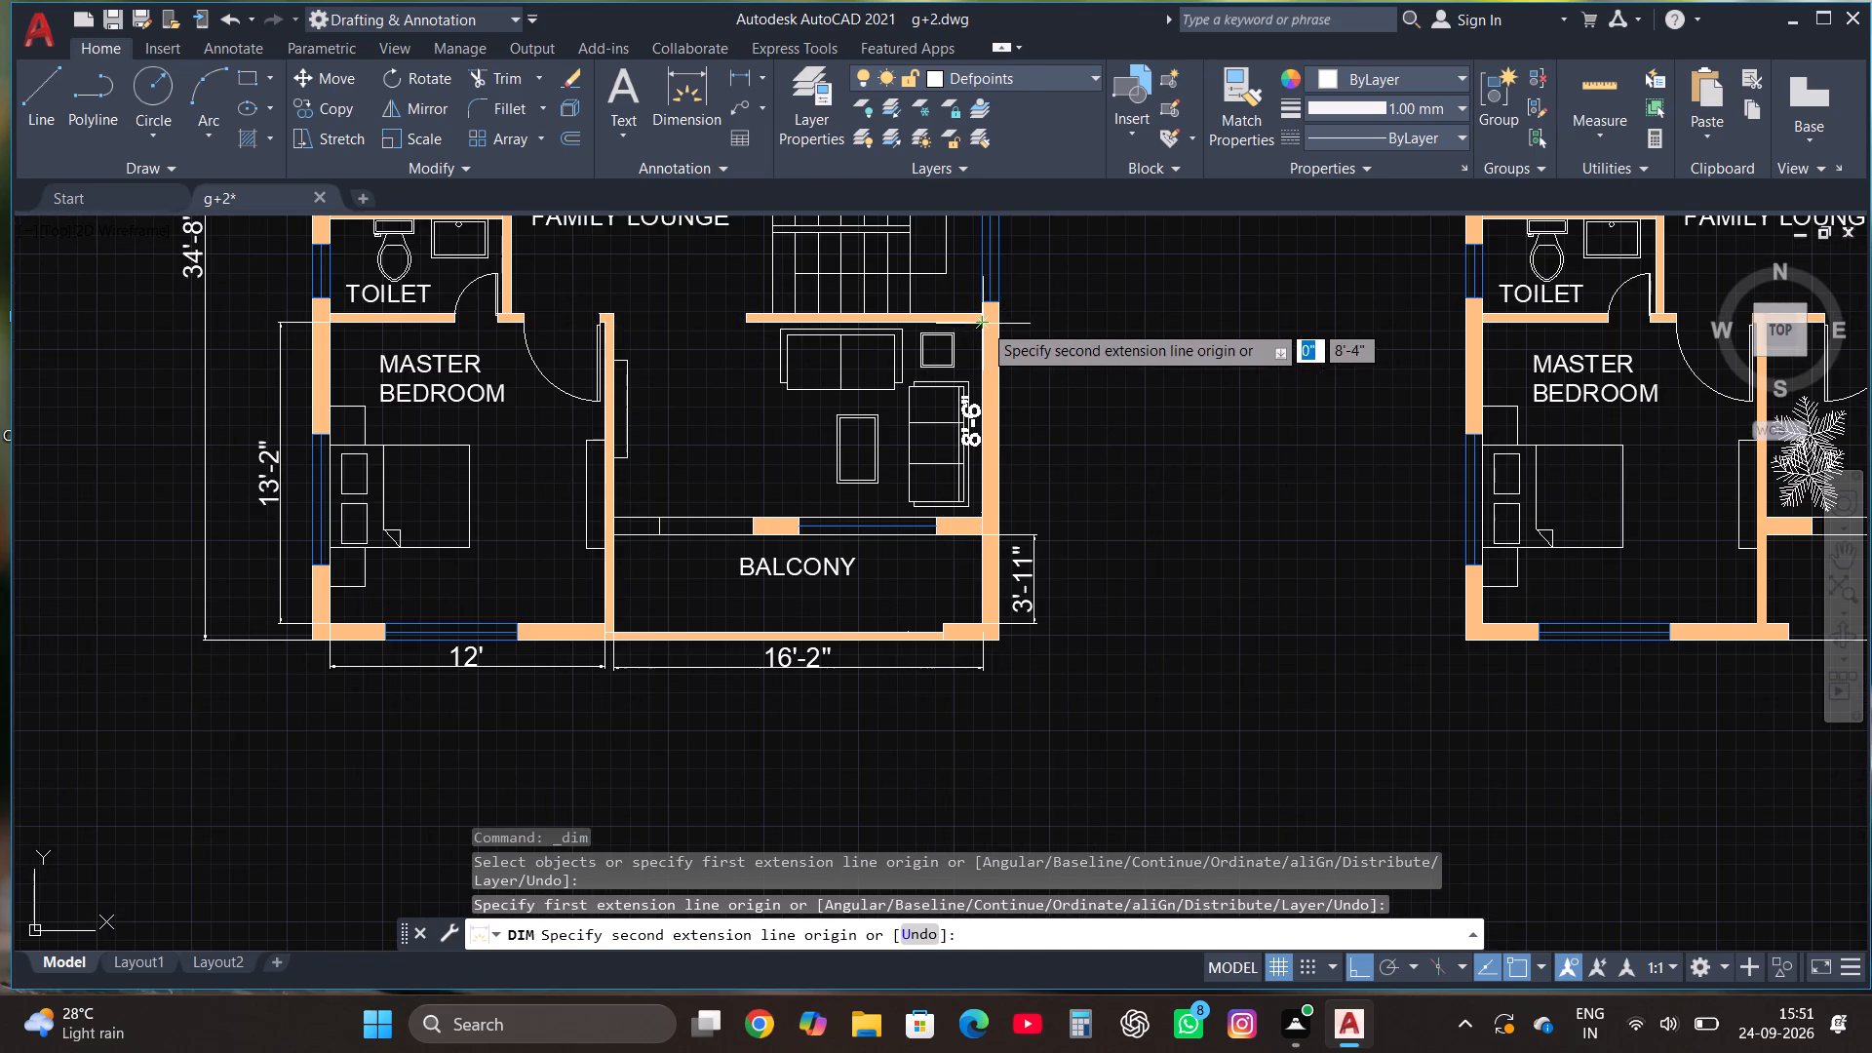
left_click(983, 323)
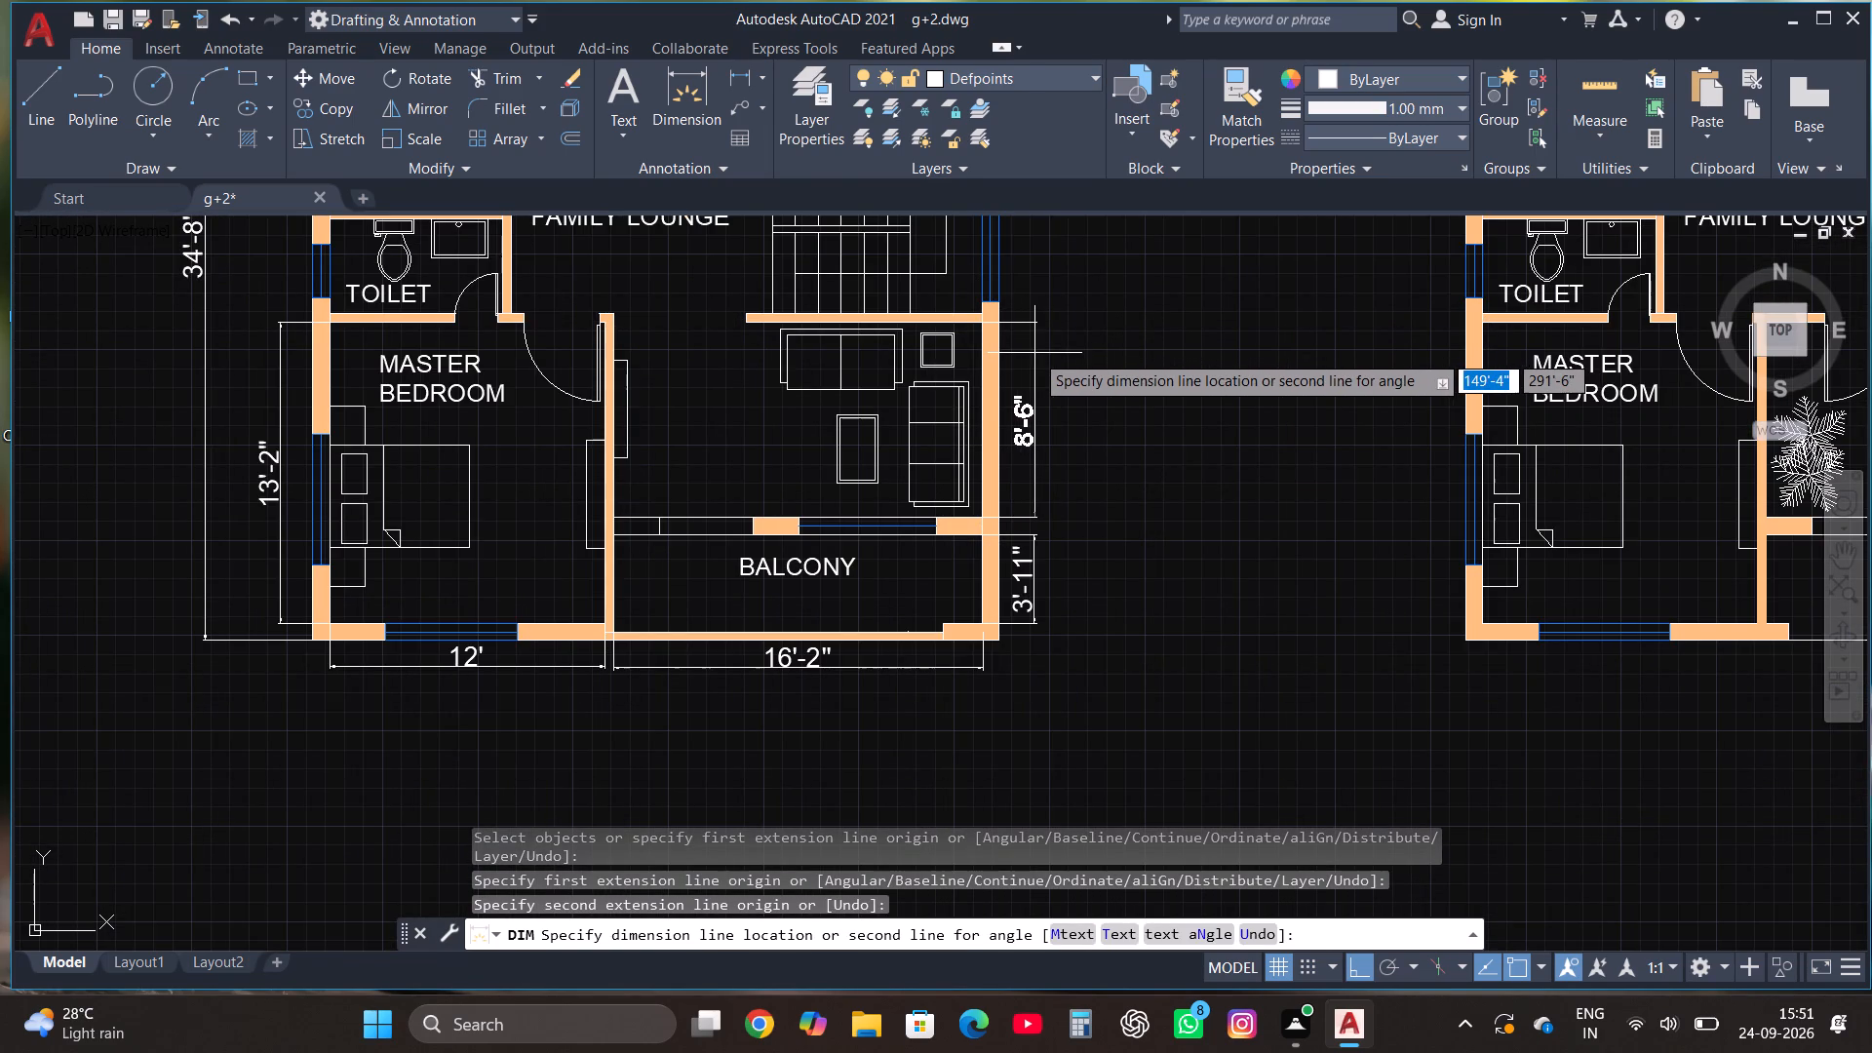
left_click(1032, 353)
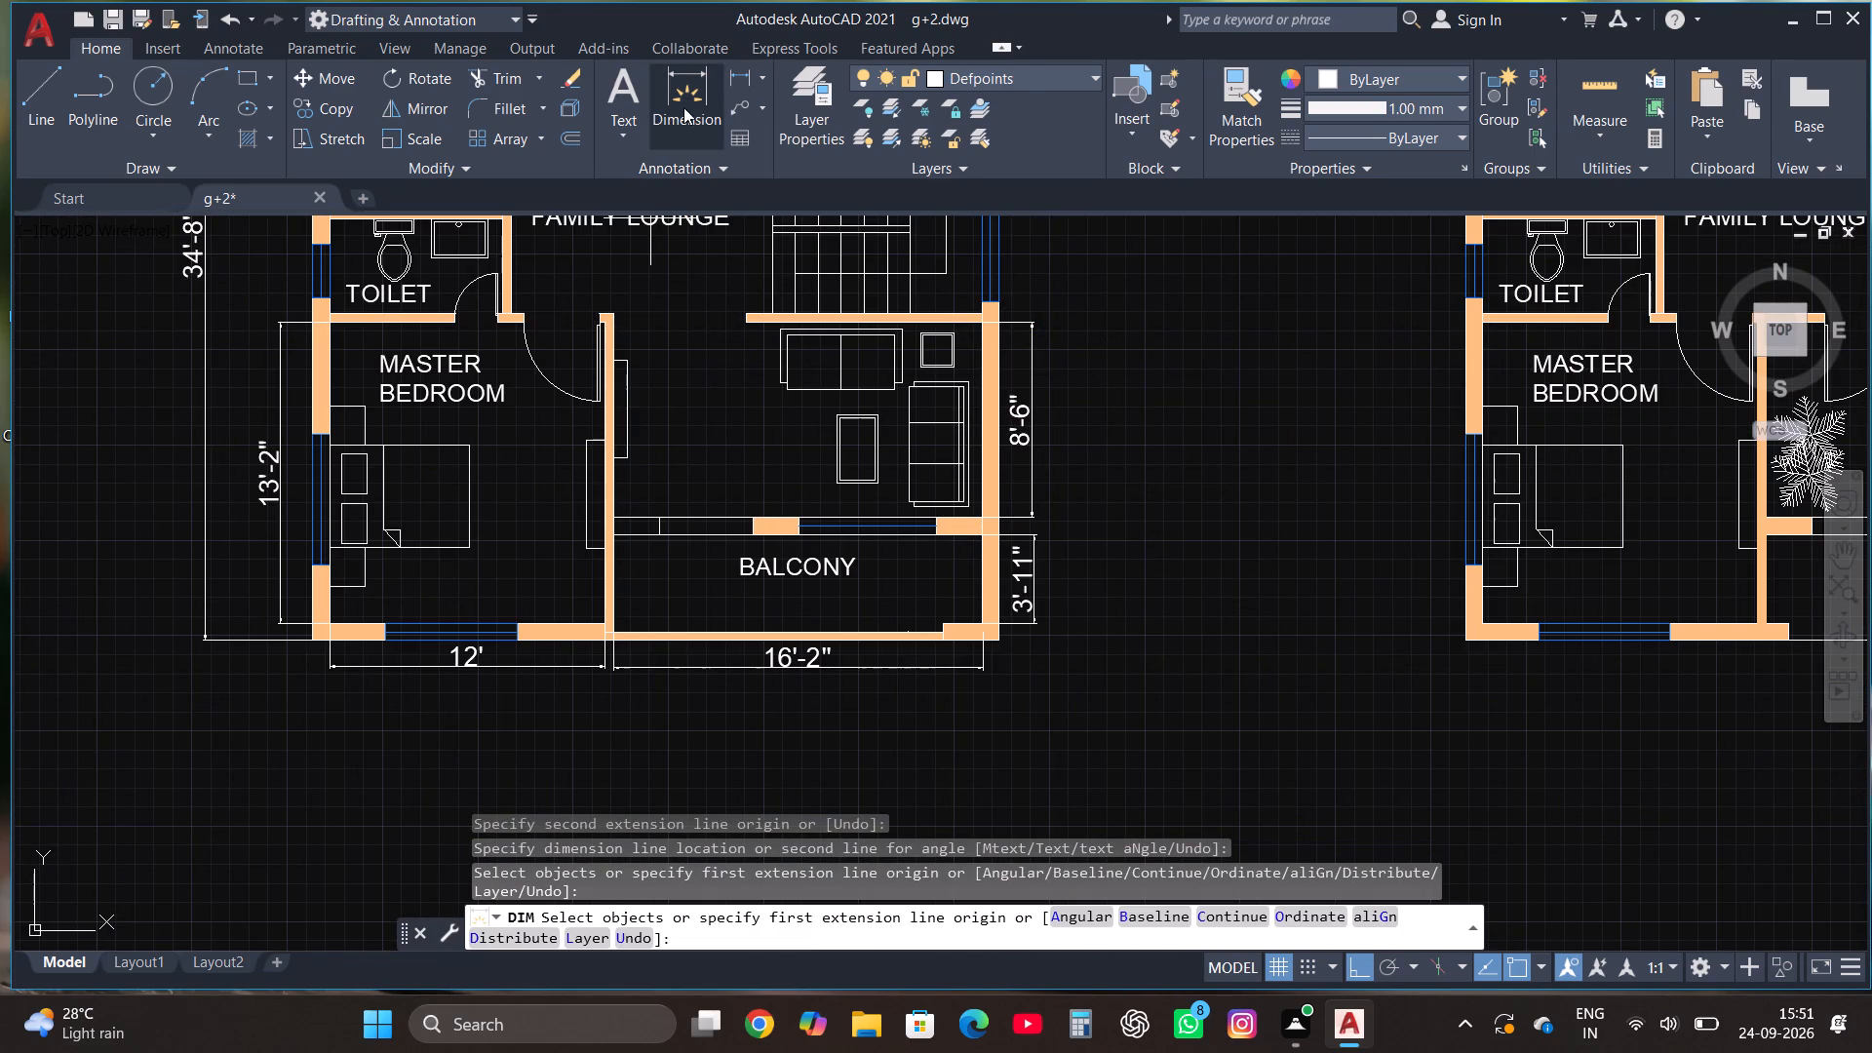
Dimension the staircase bay's inner length between its two cross walls, outside the east wall above the sitting area's dimension.
left_click(683, 105)
scroll(778, 607, "down", 1)
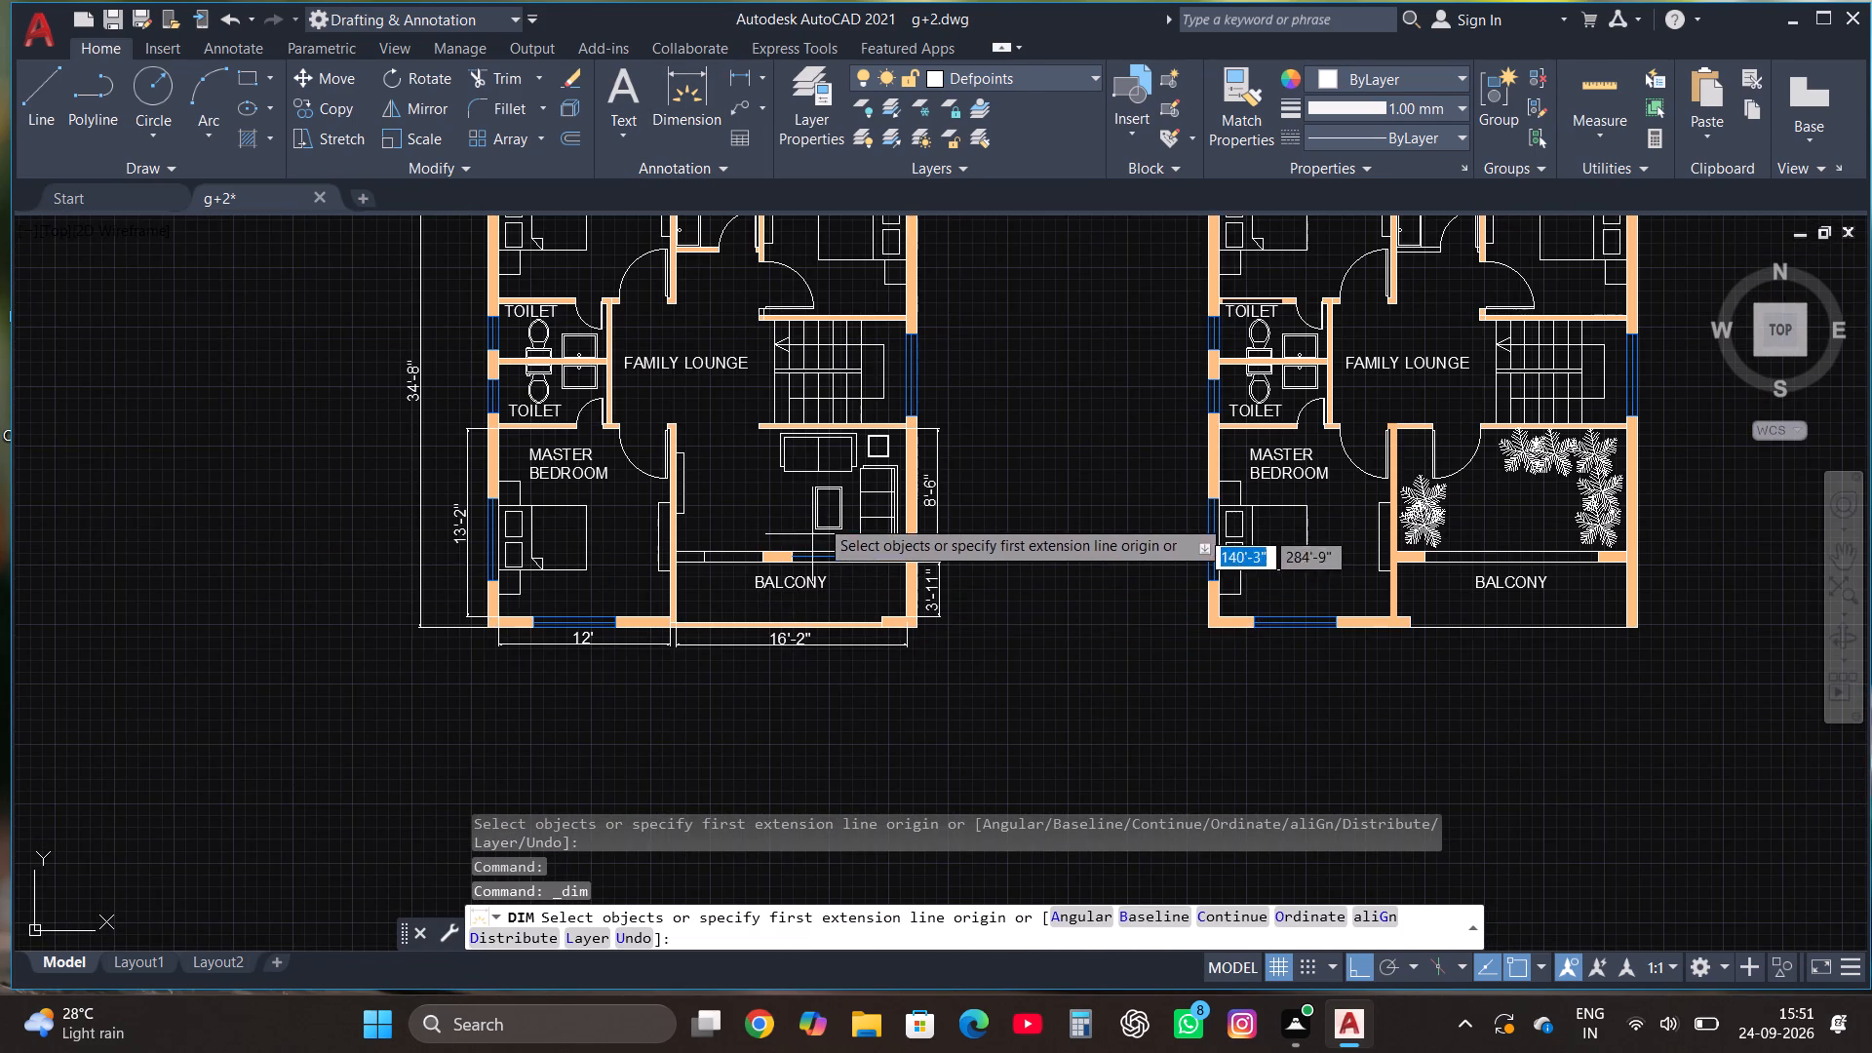
scroll(932, 286, "up", 1)
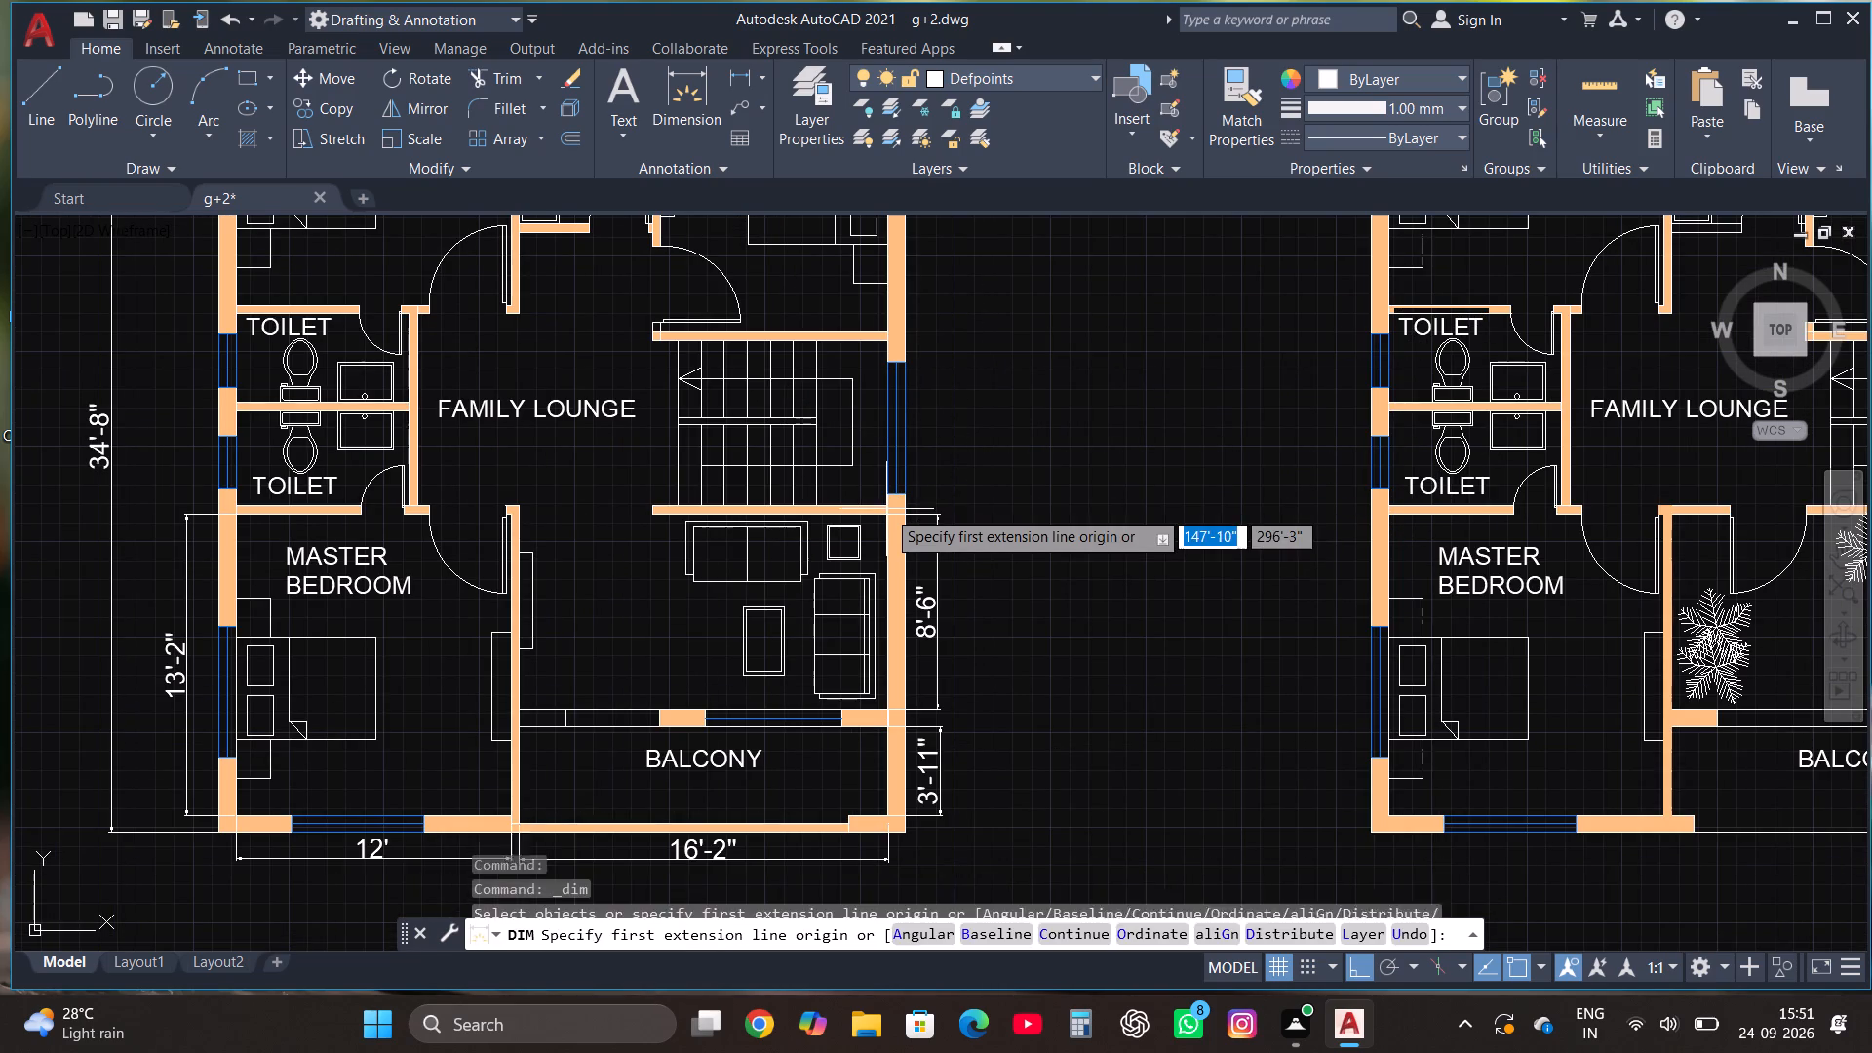
left_click(888, 506)
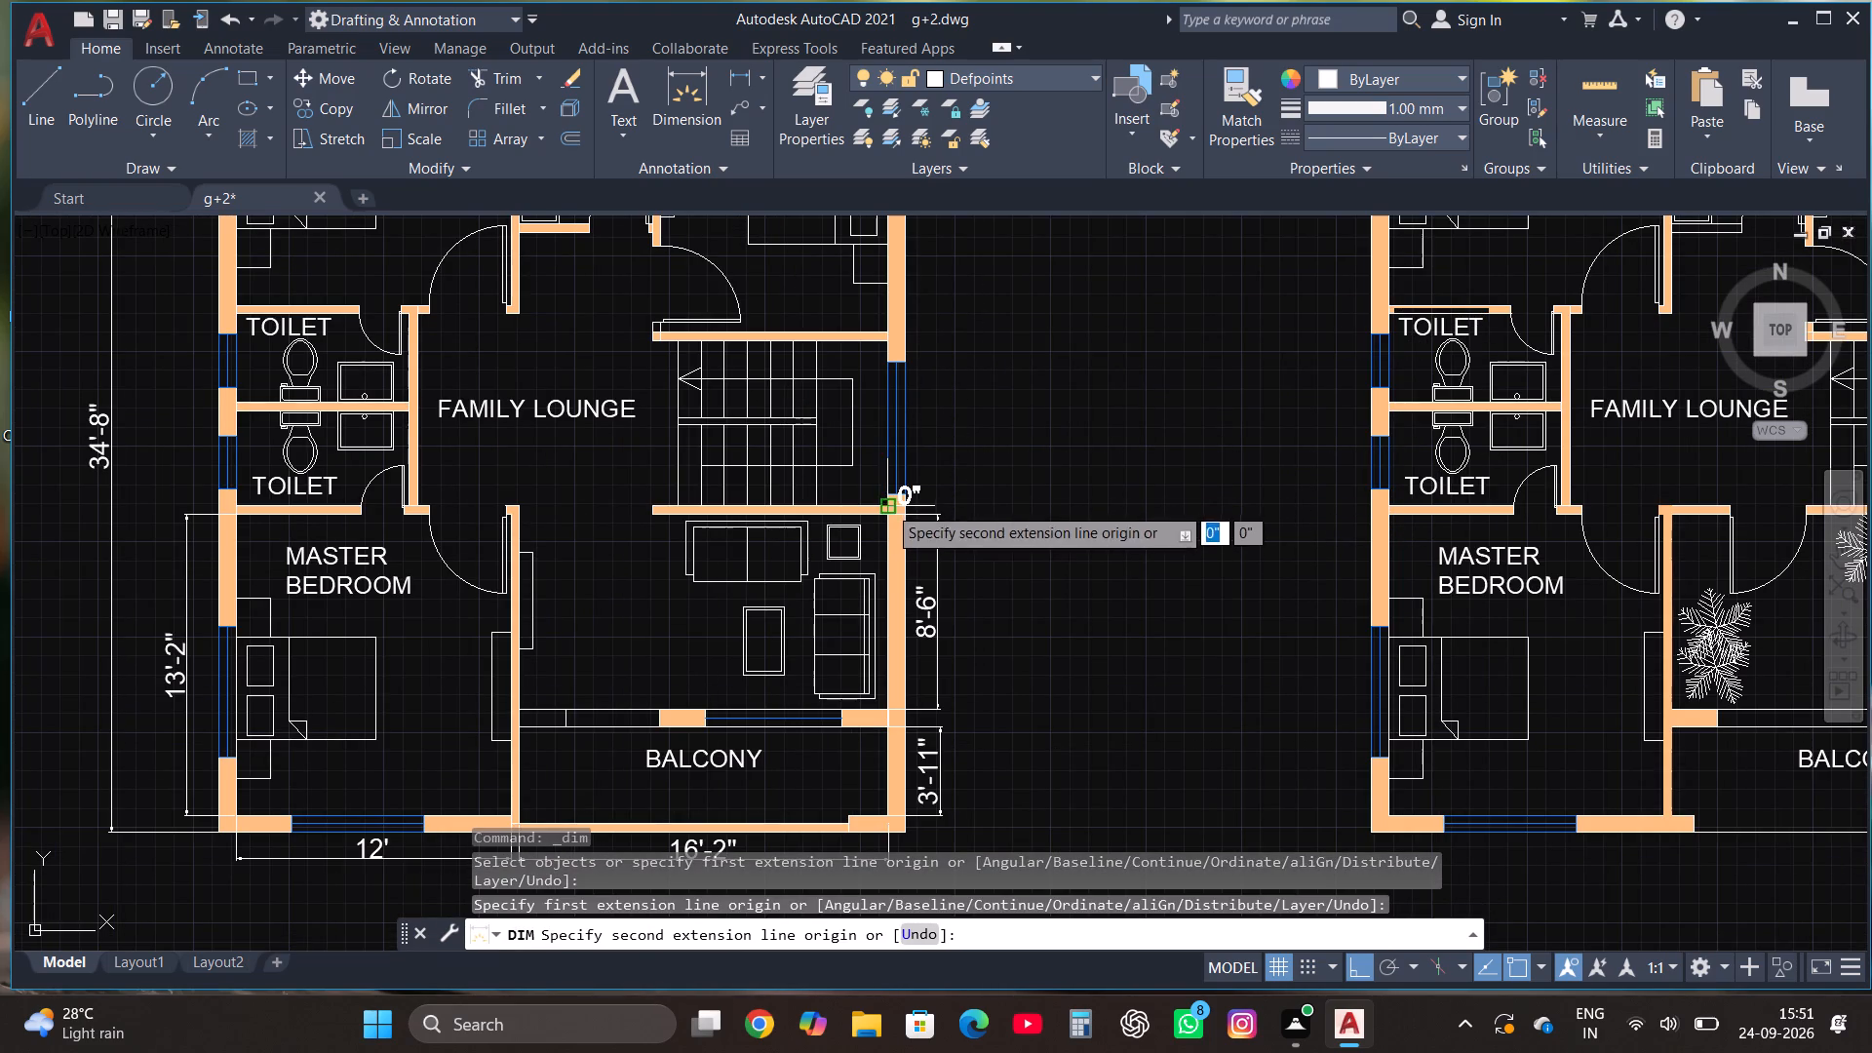
left_click(884, 339)
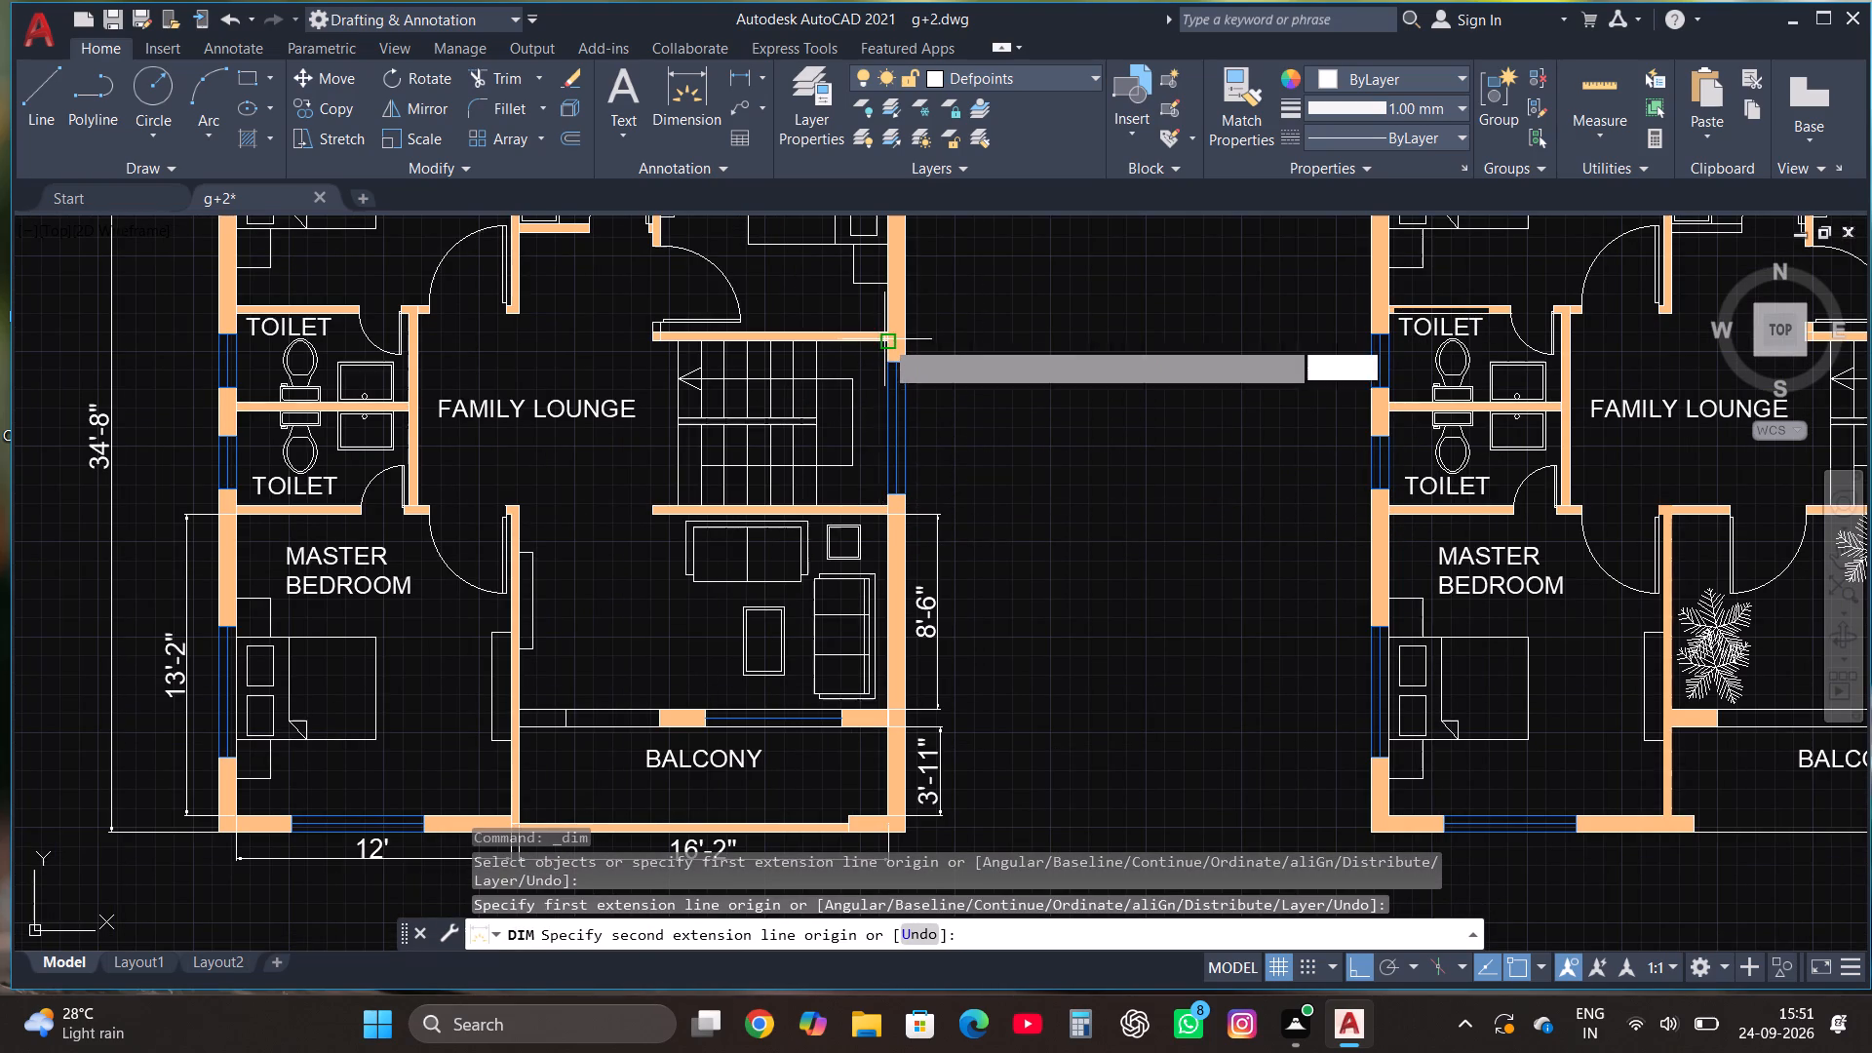
left_click(934, 350)
Dimension the northeast bedroom's inner length, outside the east wall in line with the staircase dimension.
scroll(928, 560, "down", 2)
scroll(946, 388, "up", 2)
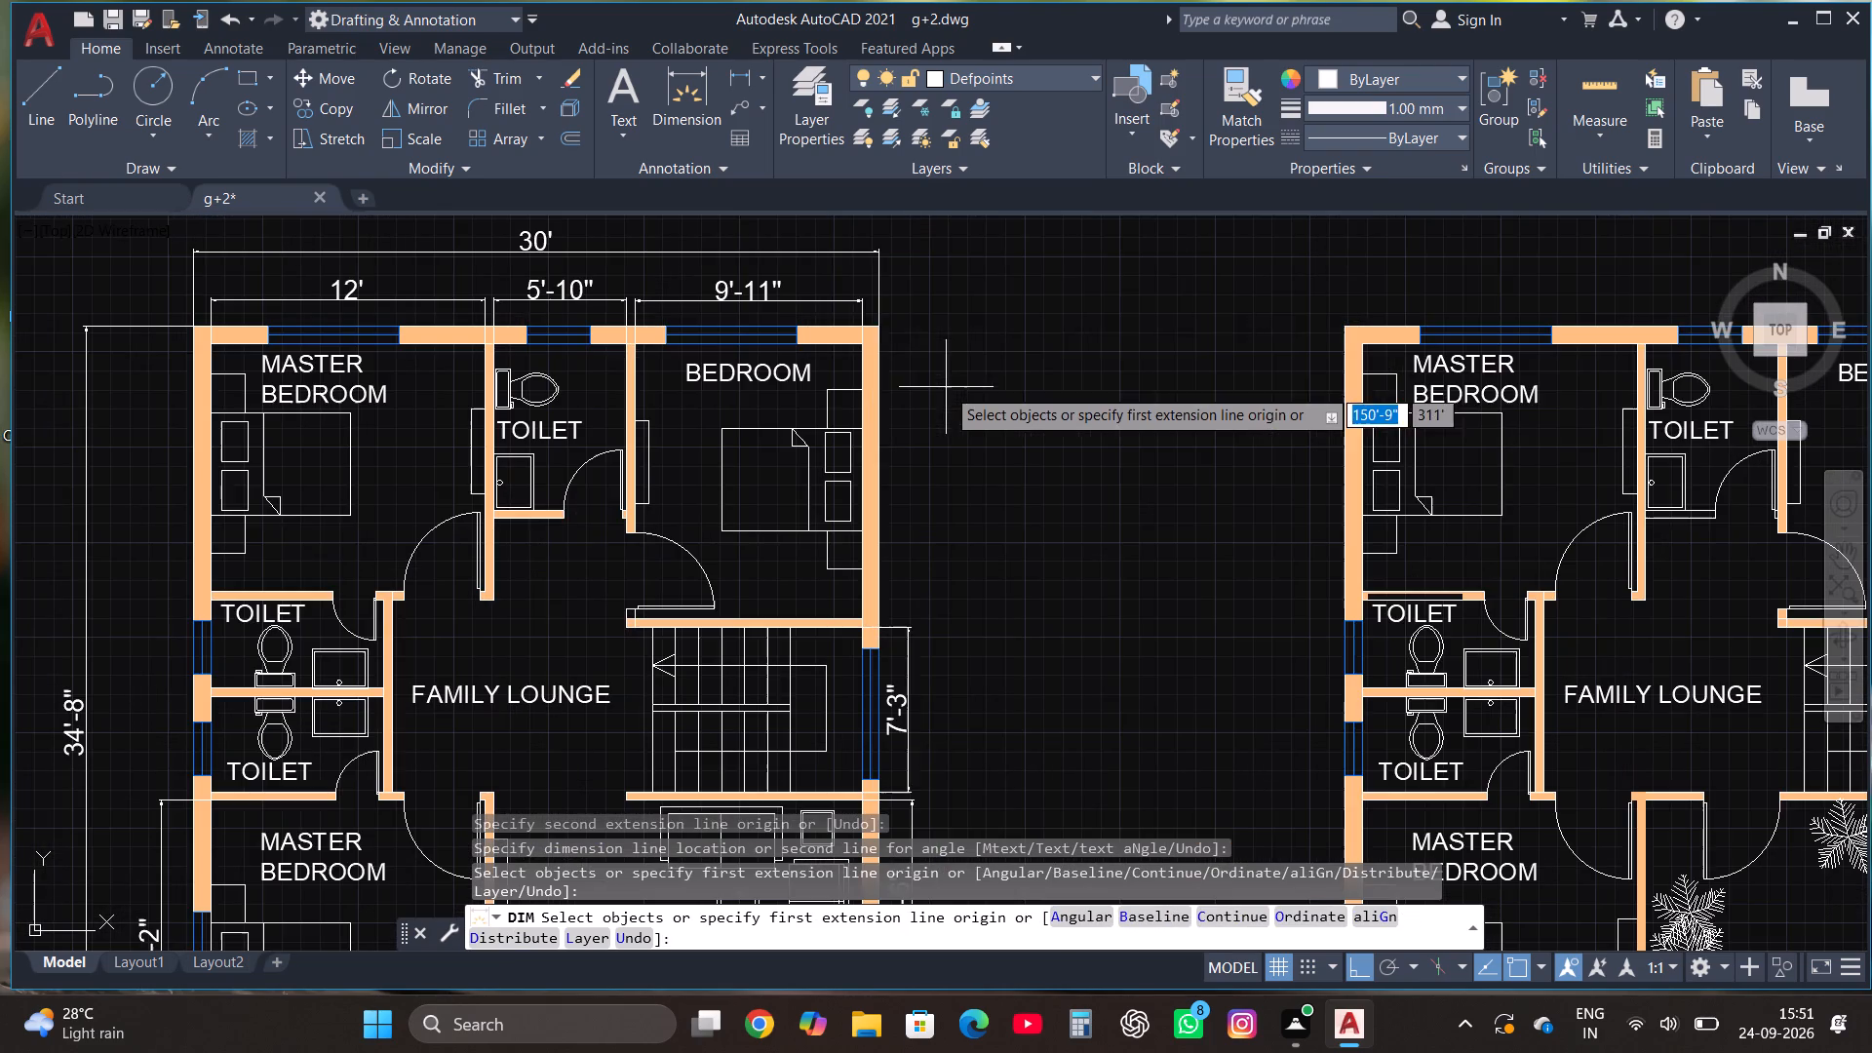
left_click(707, 101)
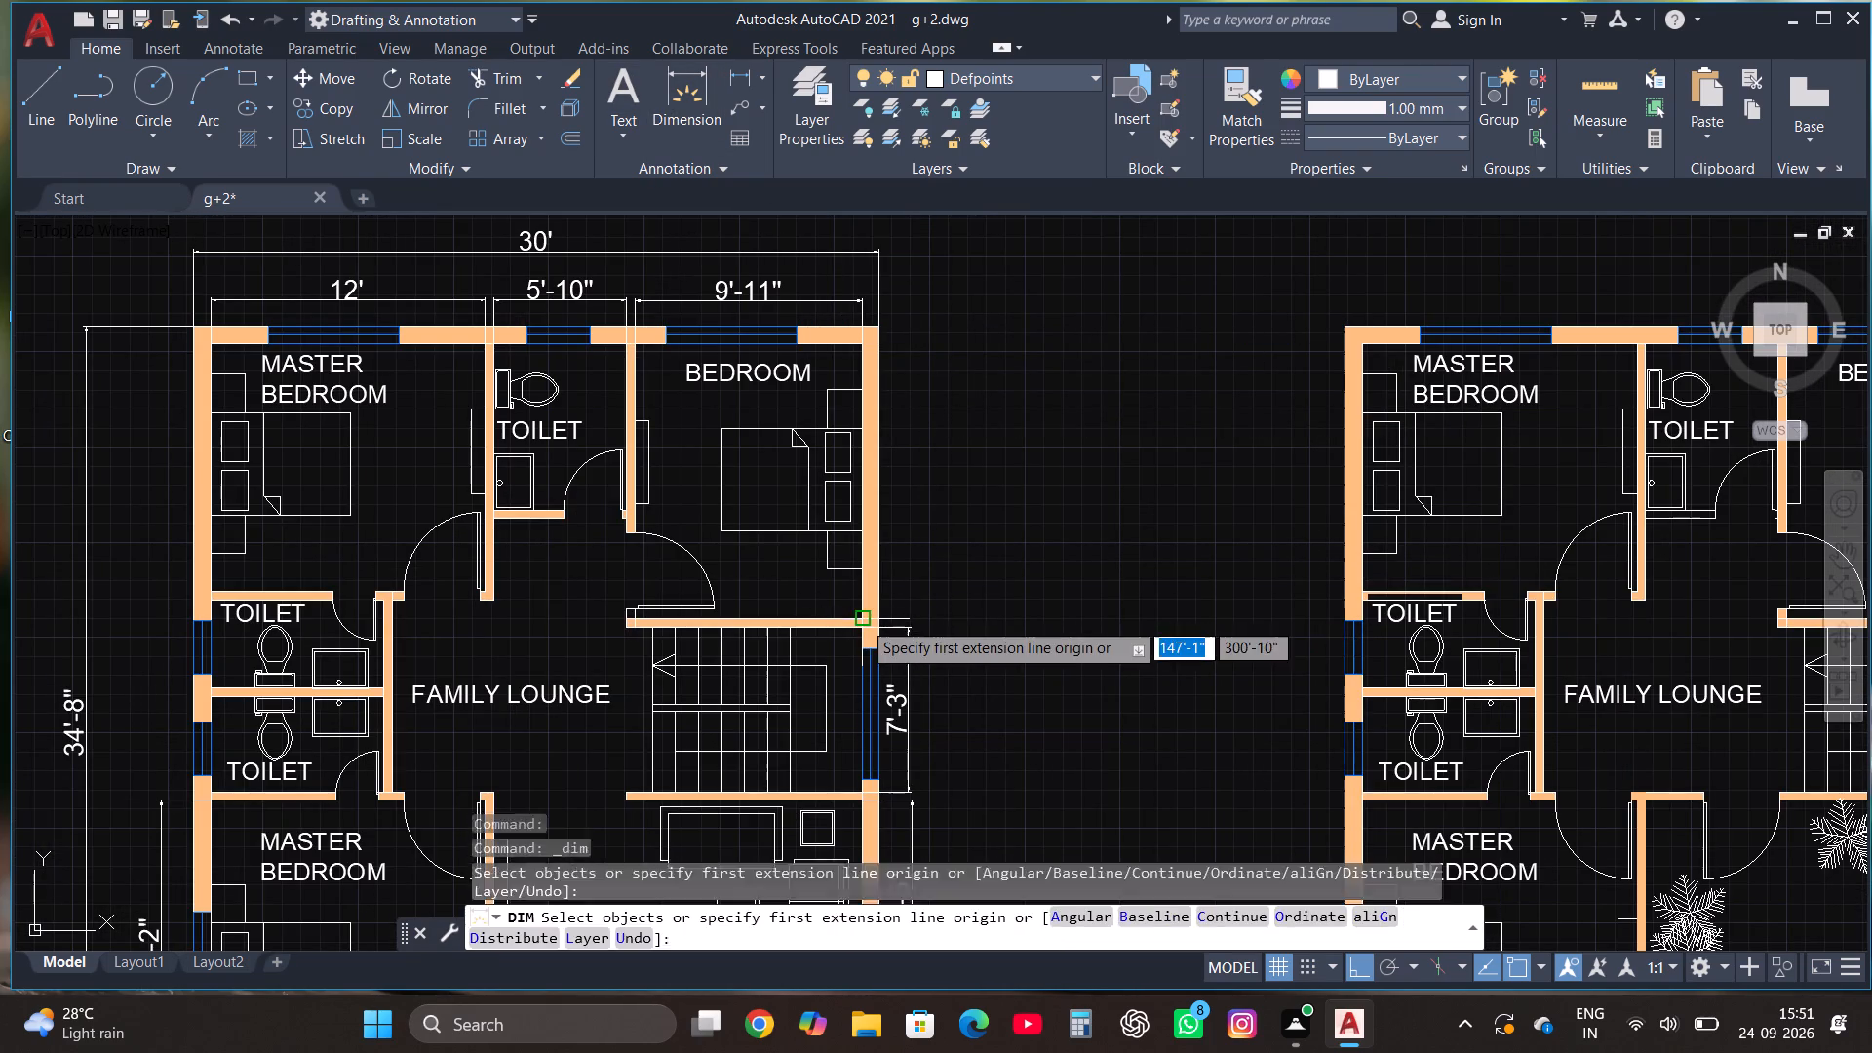
left_click(862, 620)
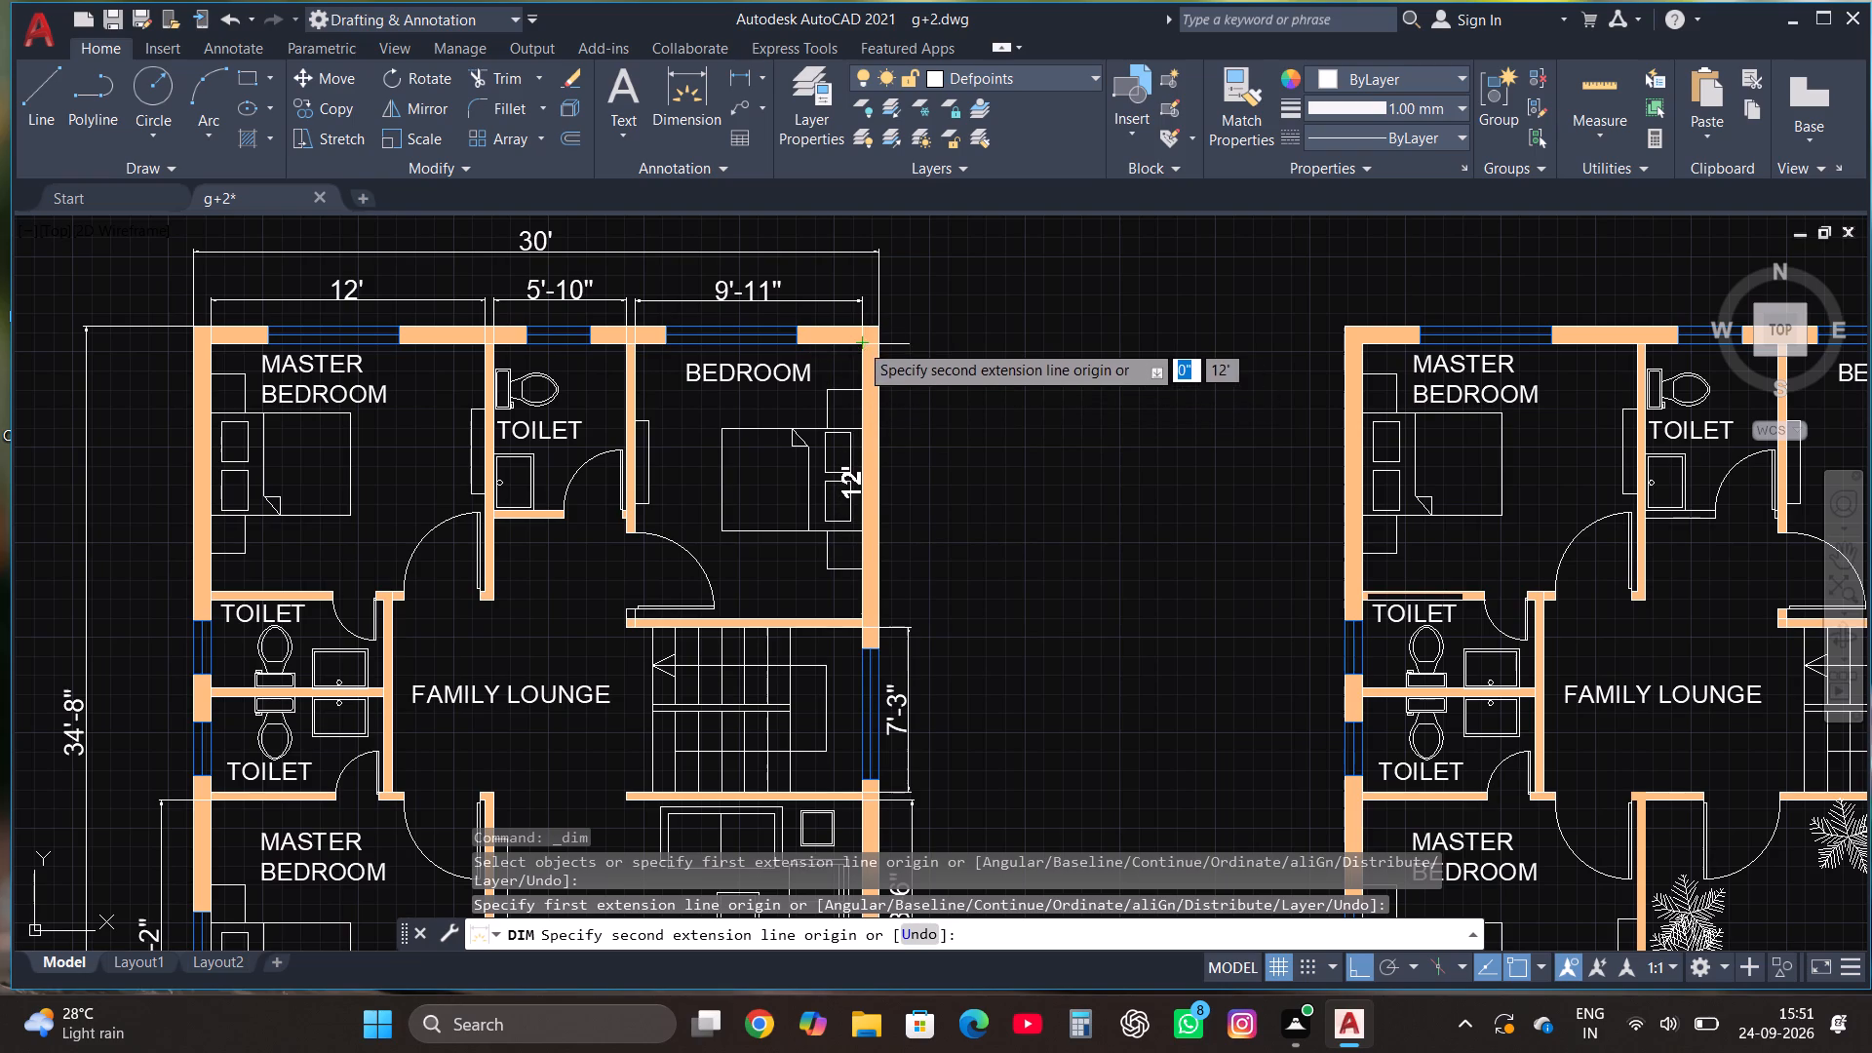
left_click(859, 342)
left_click(907, 361)
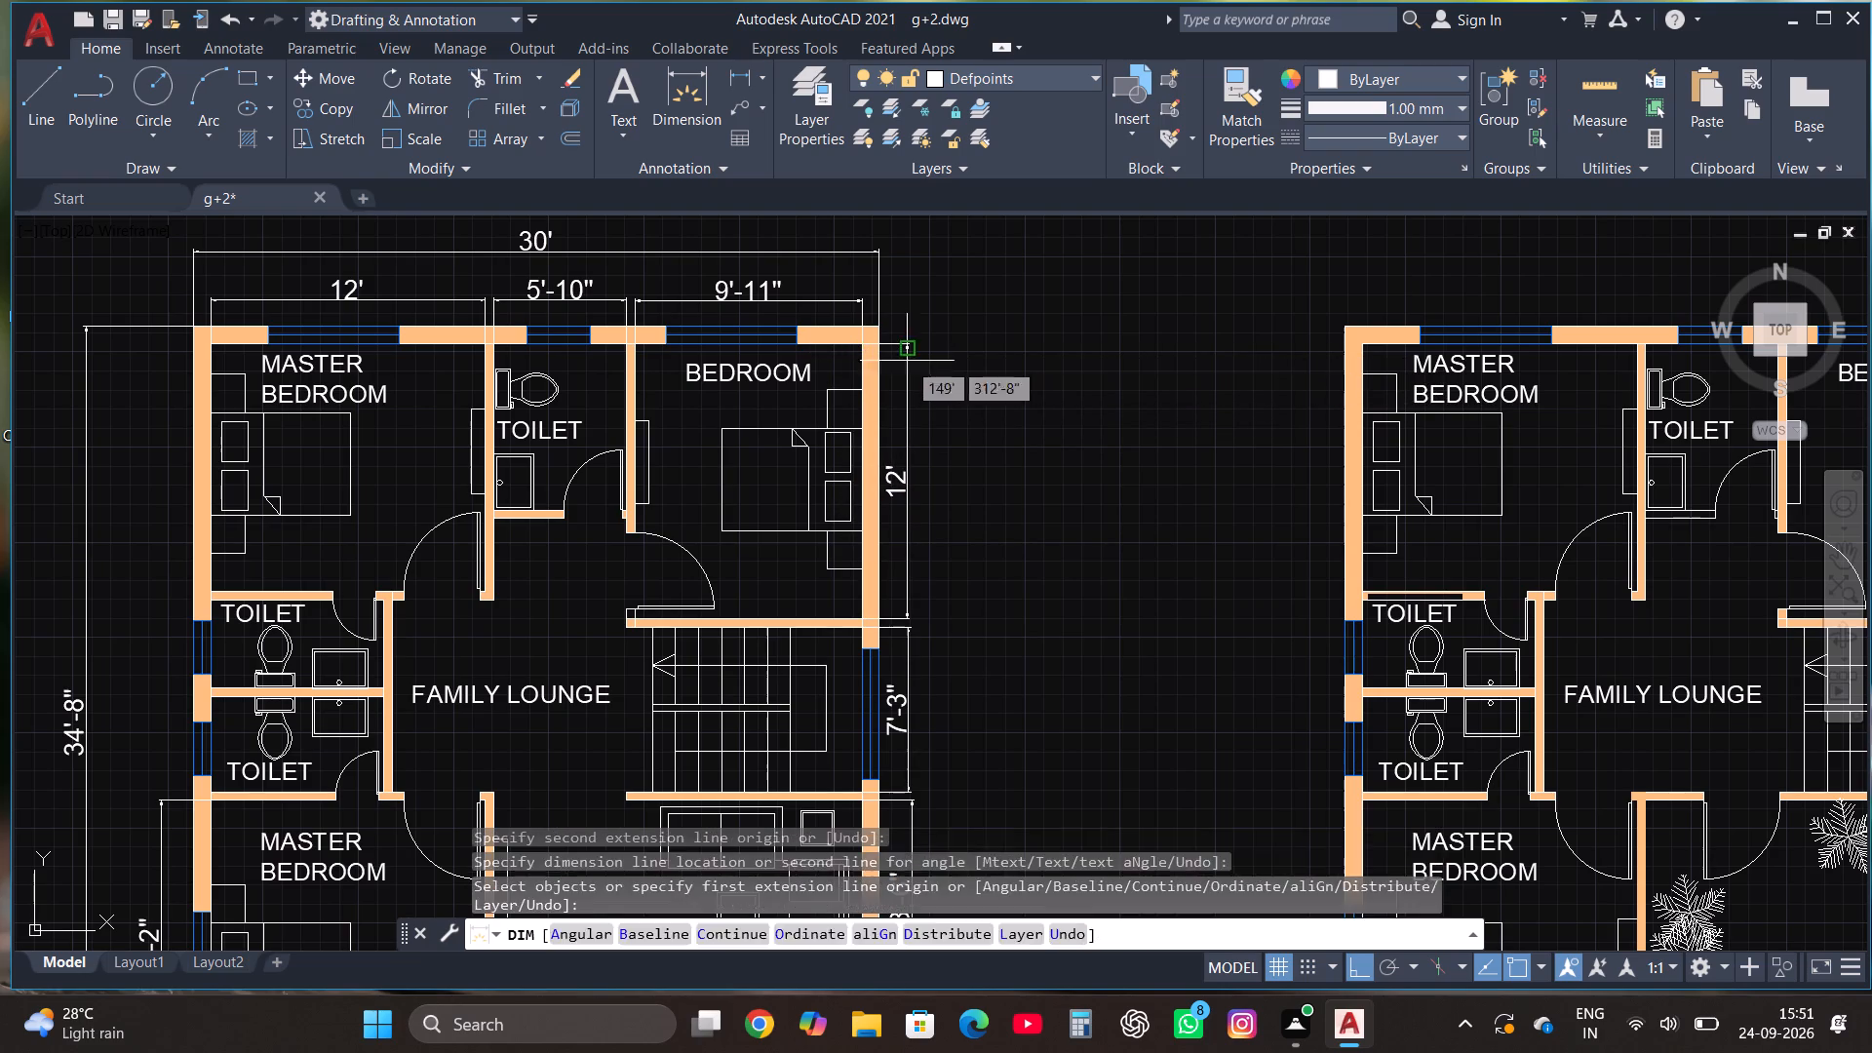
Dimension the northwest master bedroom's inner length, placing it just outside the west wall, inside the overall length dimension.
scroll(932, 361, "down", 2)
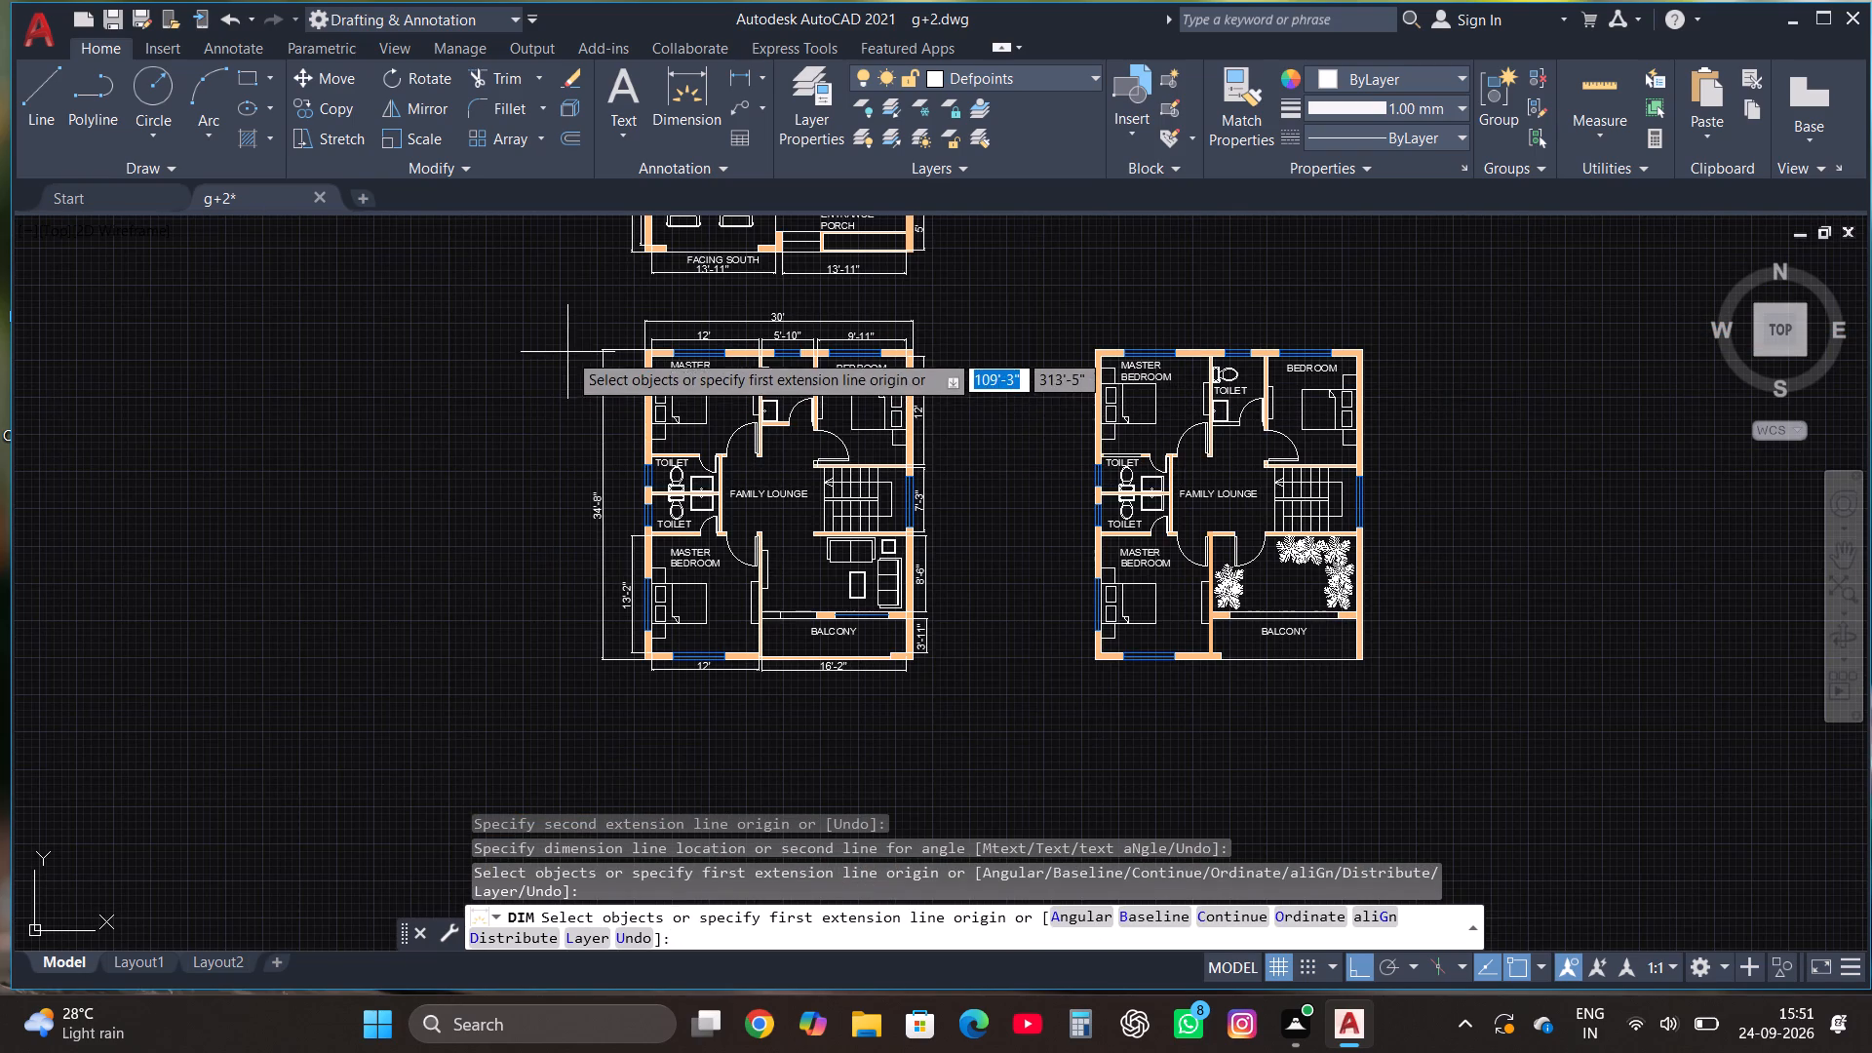
scroll(574, 345, "up", 1)
left_click(677, 111)
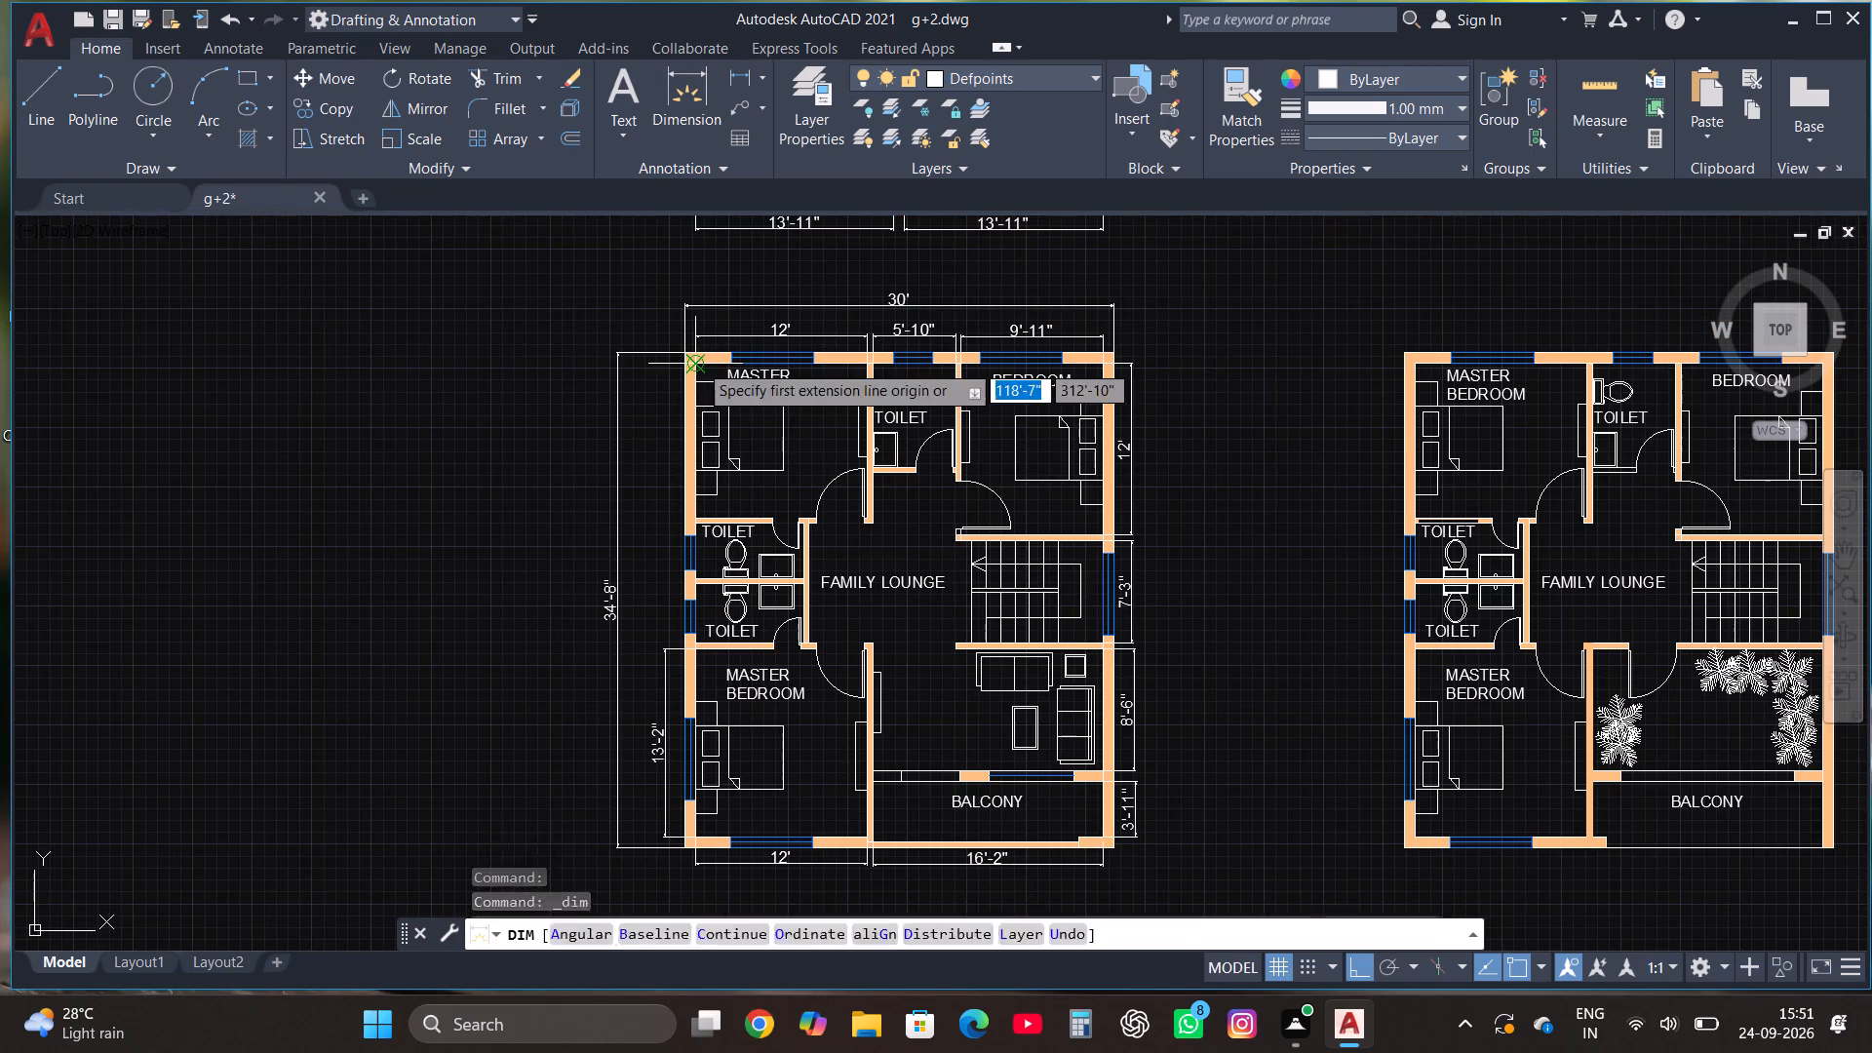
left_click(698, 359)
scroll(698, 523, "up", 2)
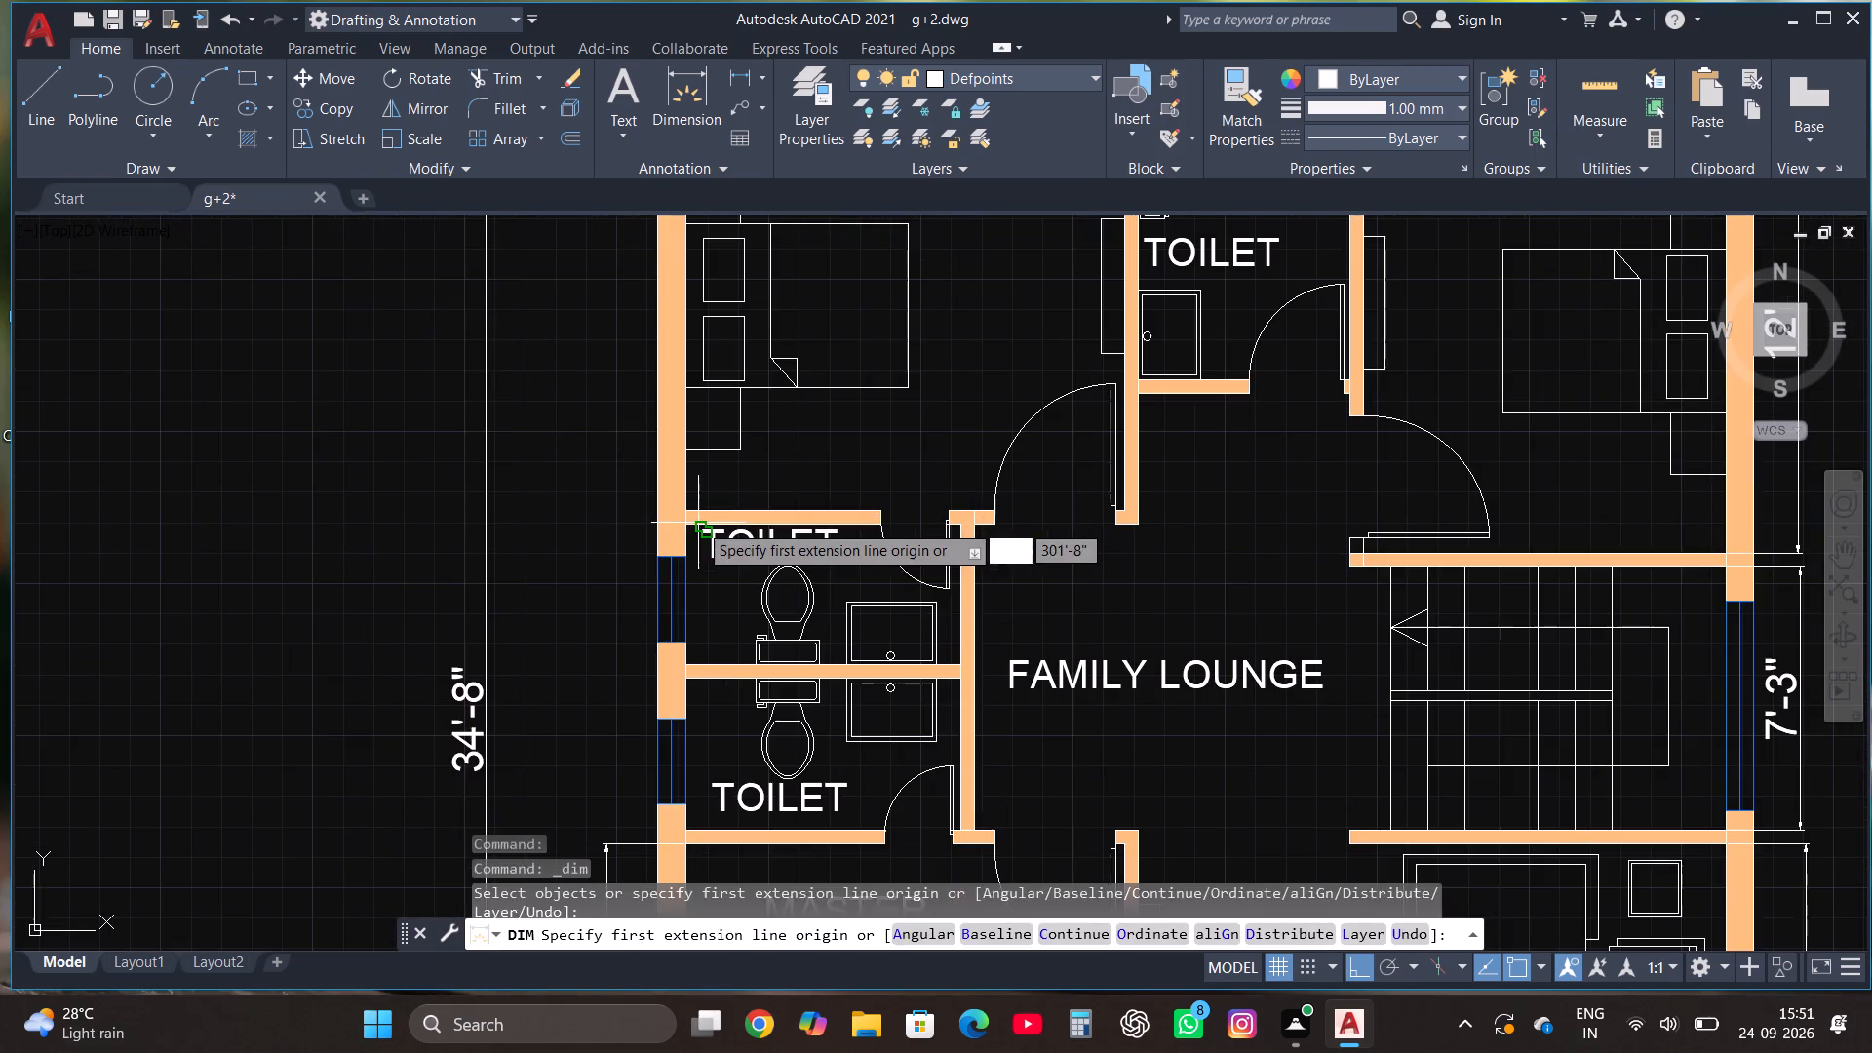
left_click(685, 507)
scroll(683, 505, "down", 1)
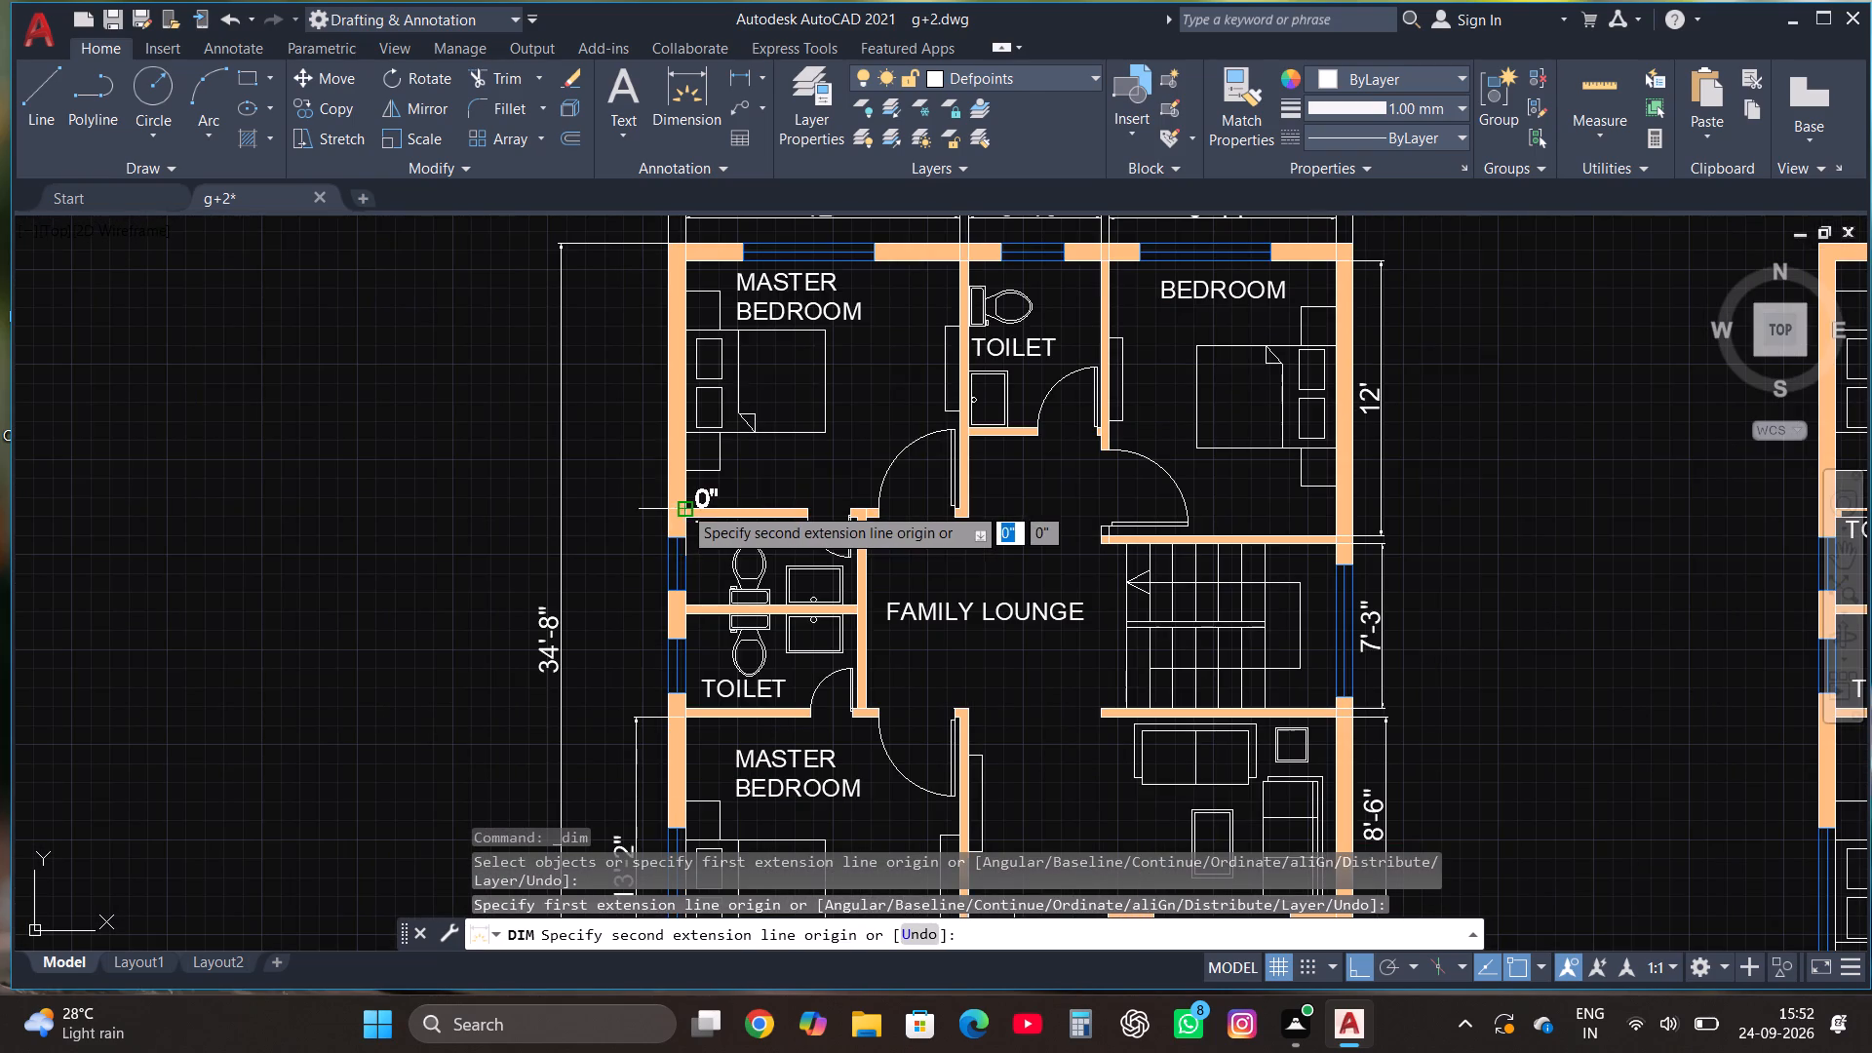
left_click(688, 258)
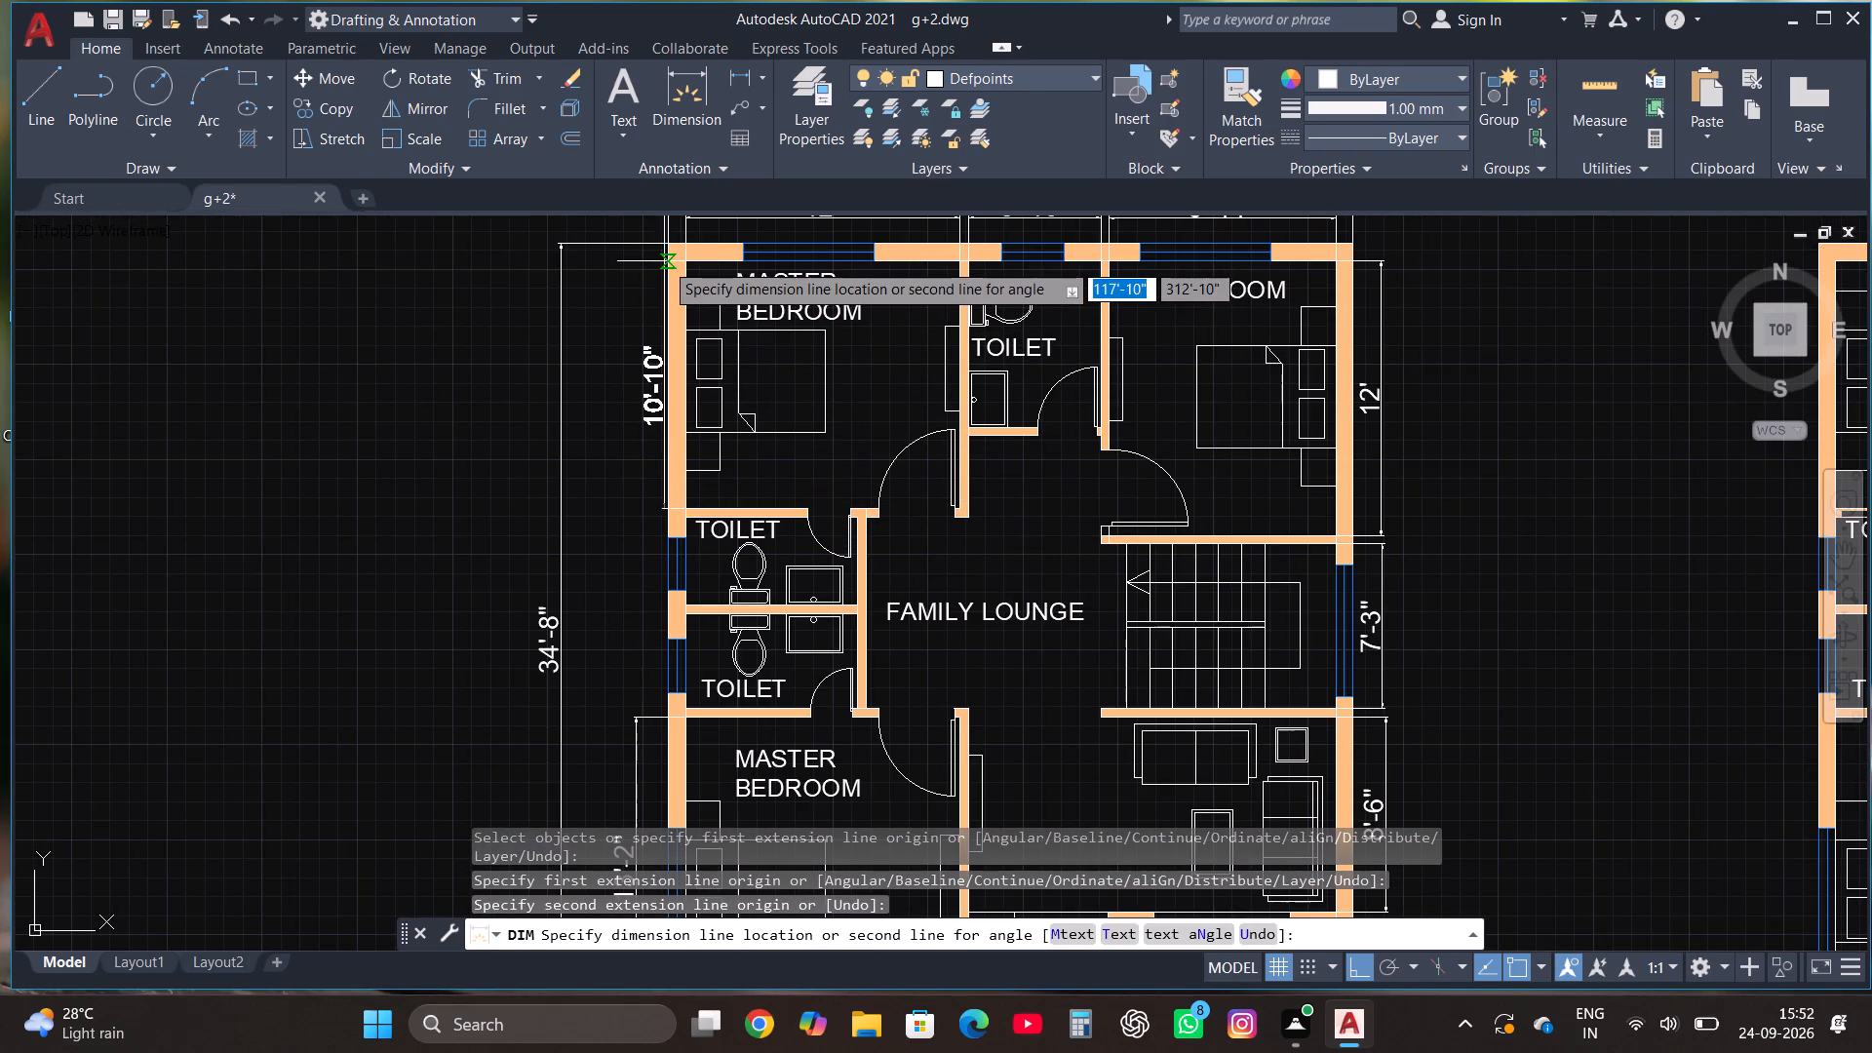
left_click(642, 262)
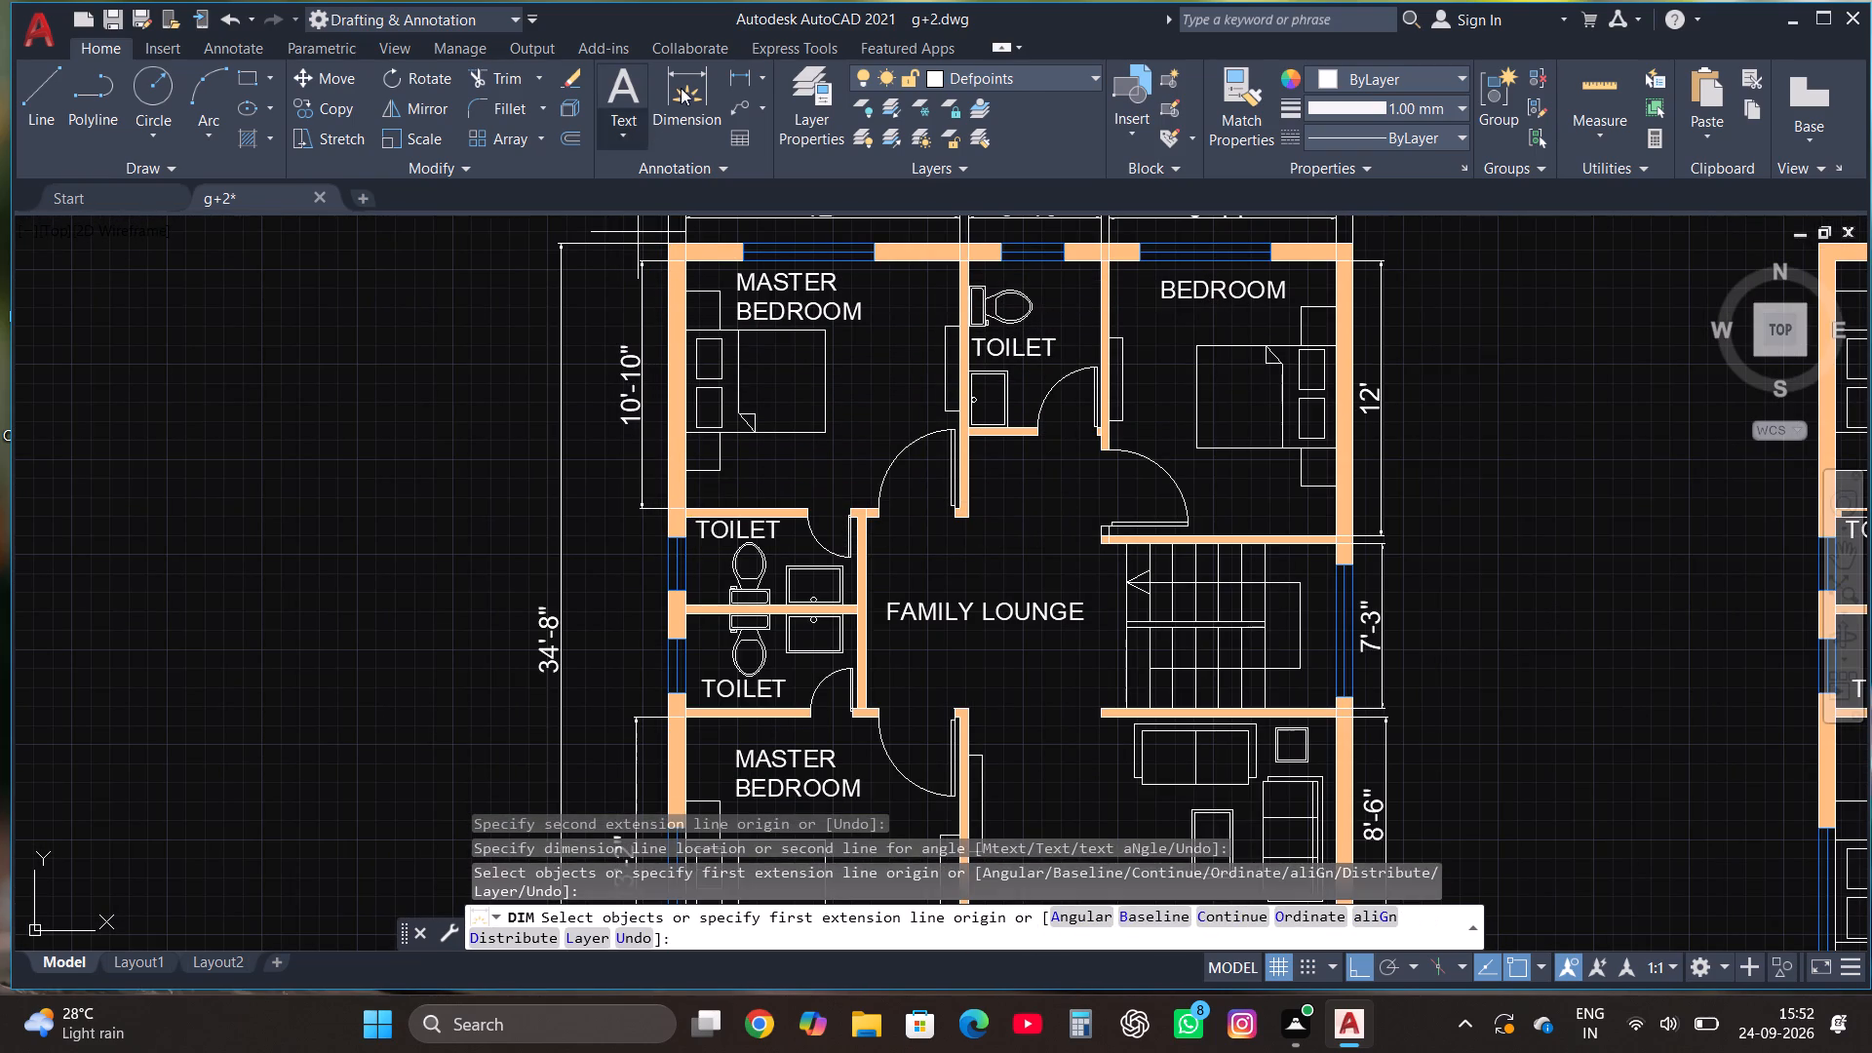
Dimension the inner length of the upper west toilet, outside the west wall in line with the master bedroom's length dimension.
left_click(682, 85)
scroll(673, 640, "up", 1)
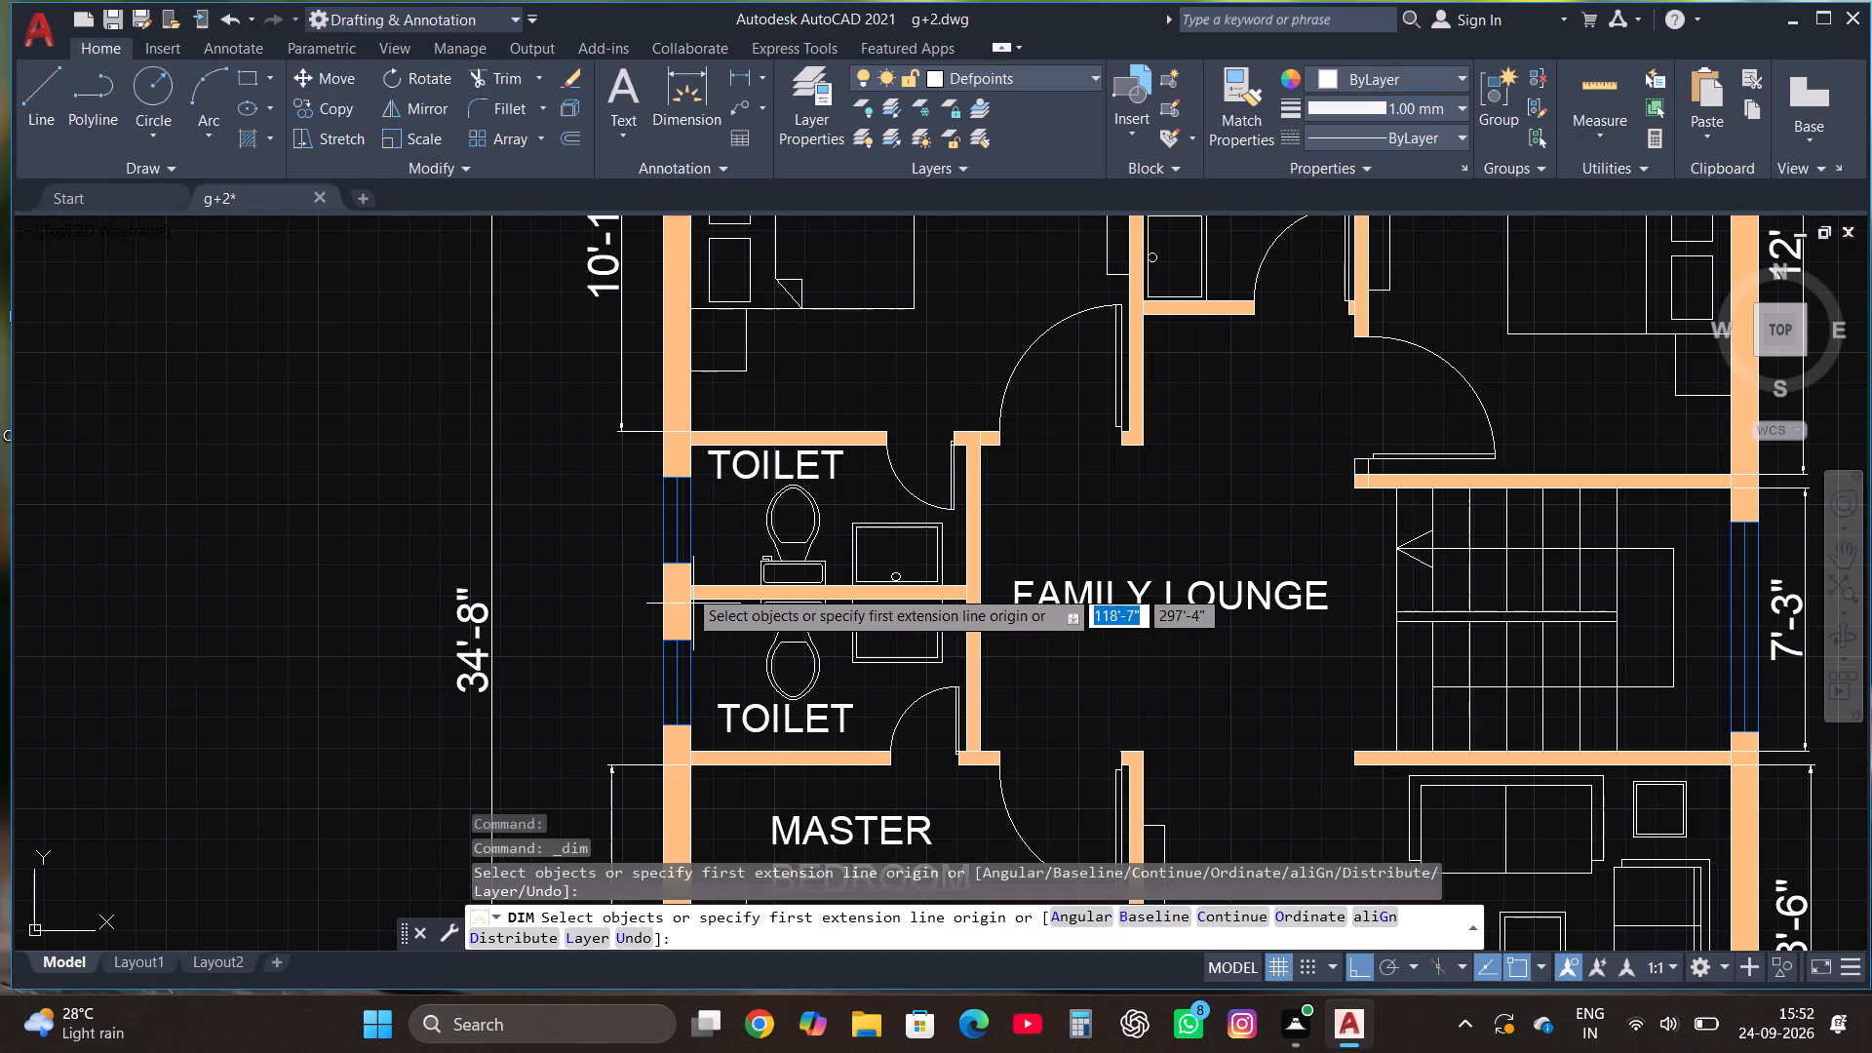
left_click(685, 579)
left_click(691, 444)
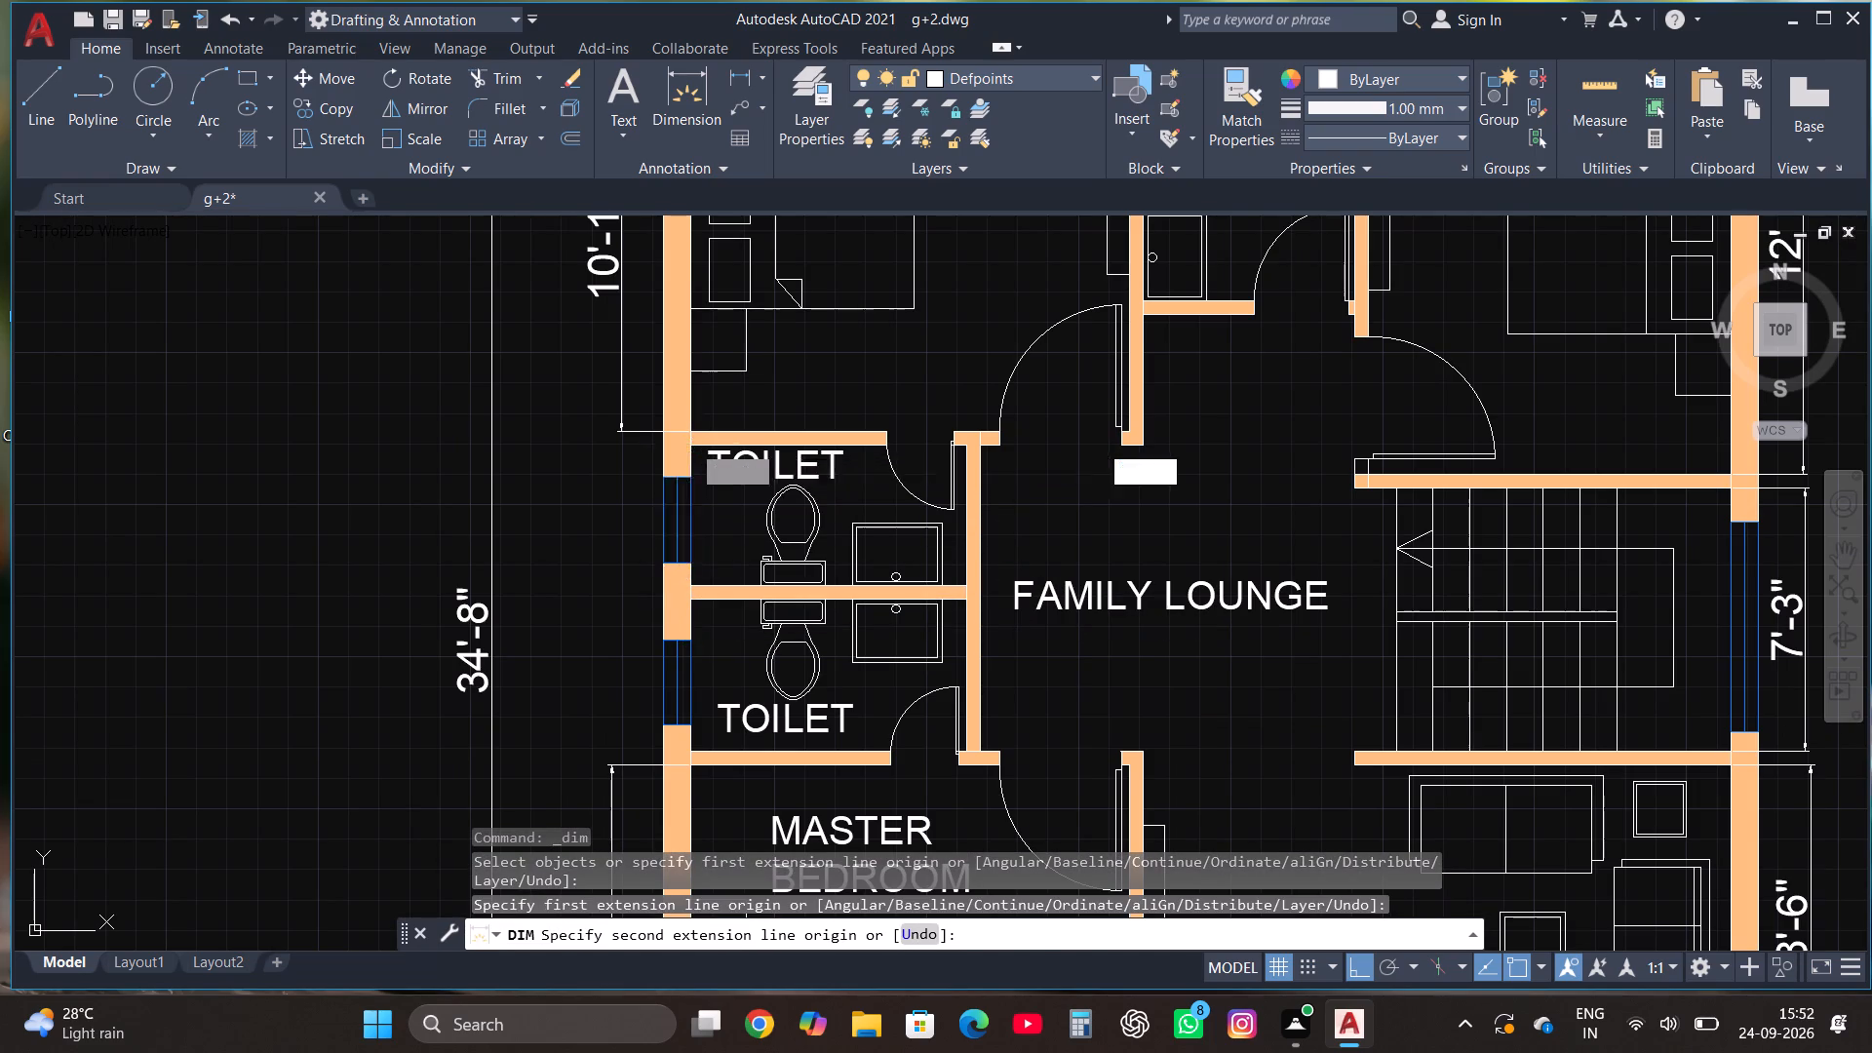
left_click(620, 445)
Dimension the inner length of the lower west toilet, outside the west wall in line with the upper toilet's dimension.
left_click(663, 97)
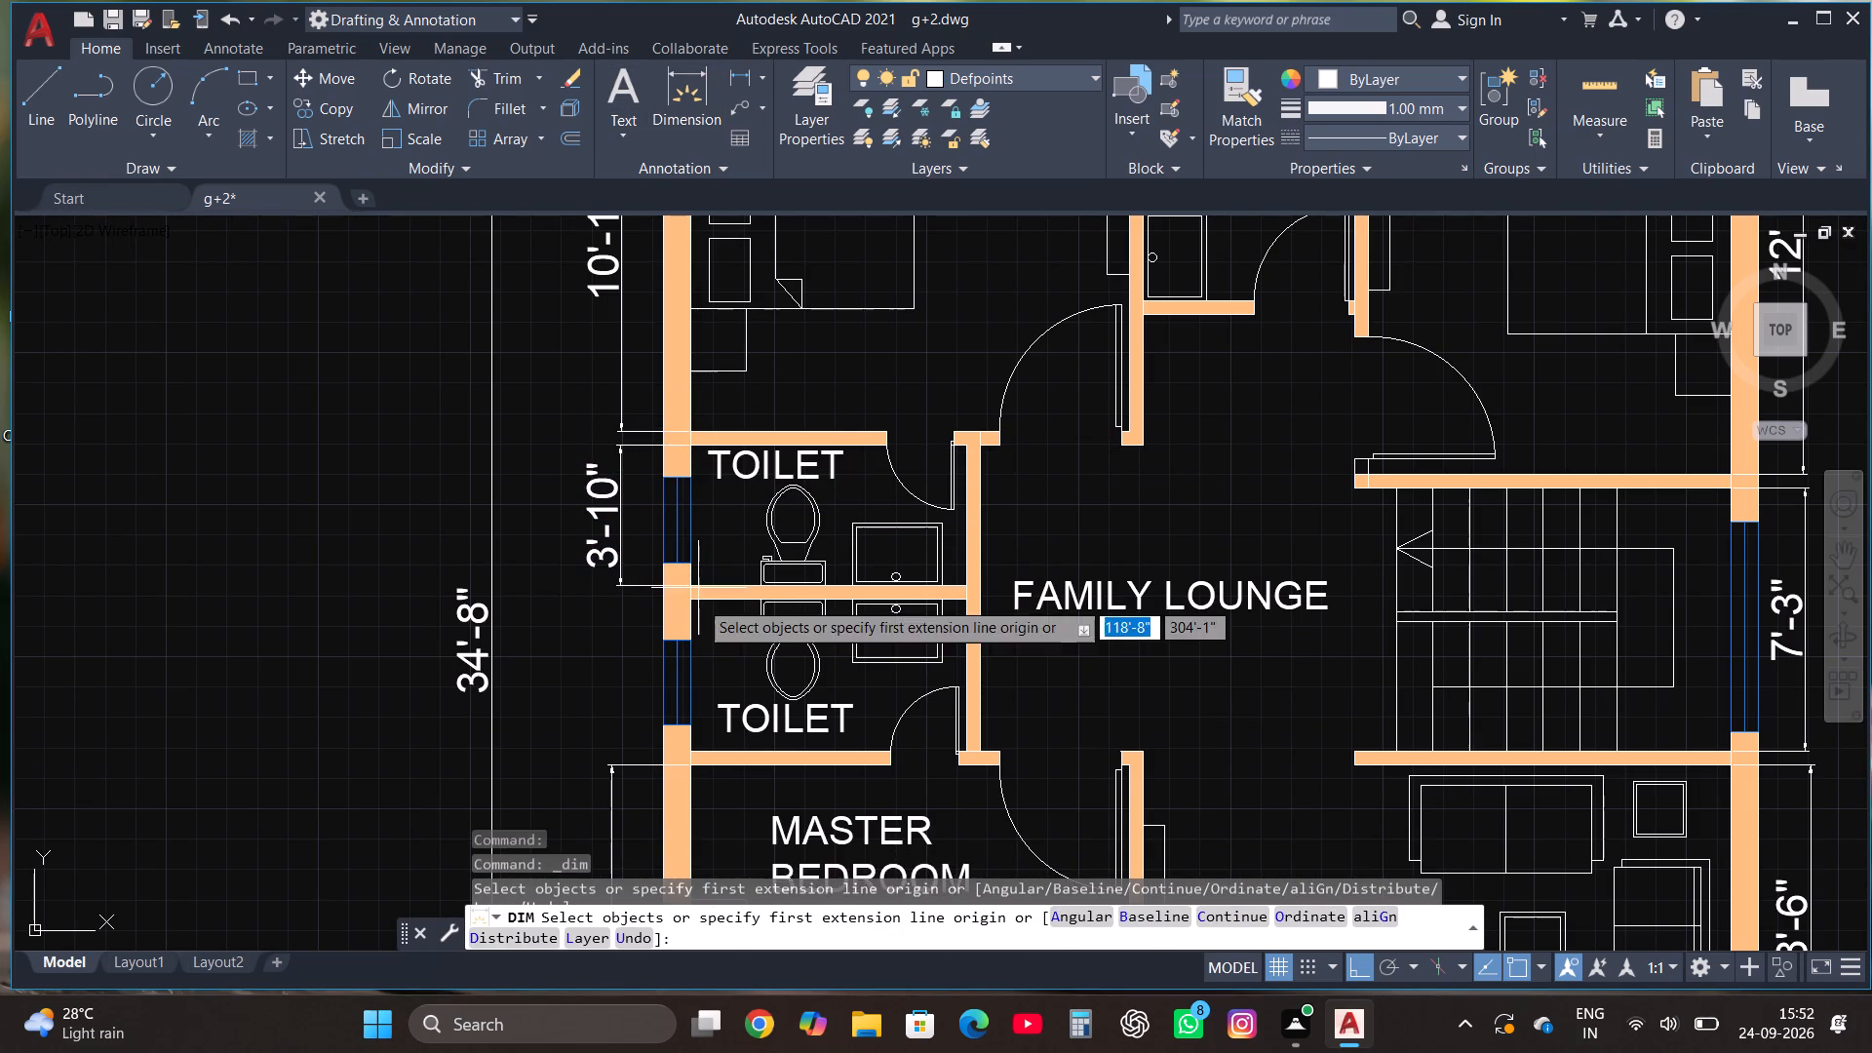
left_click(688, 597)
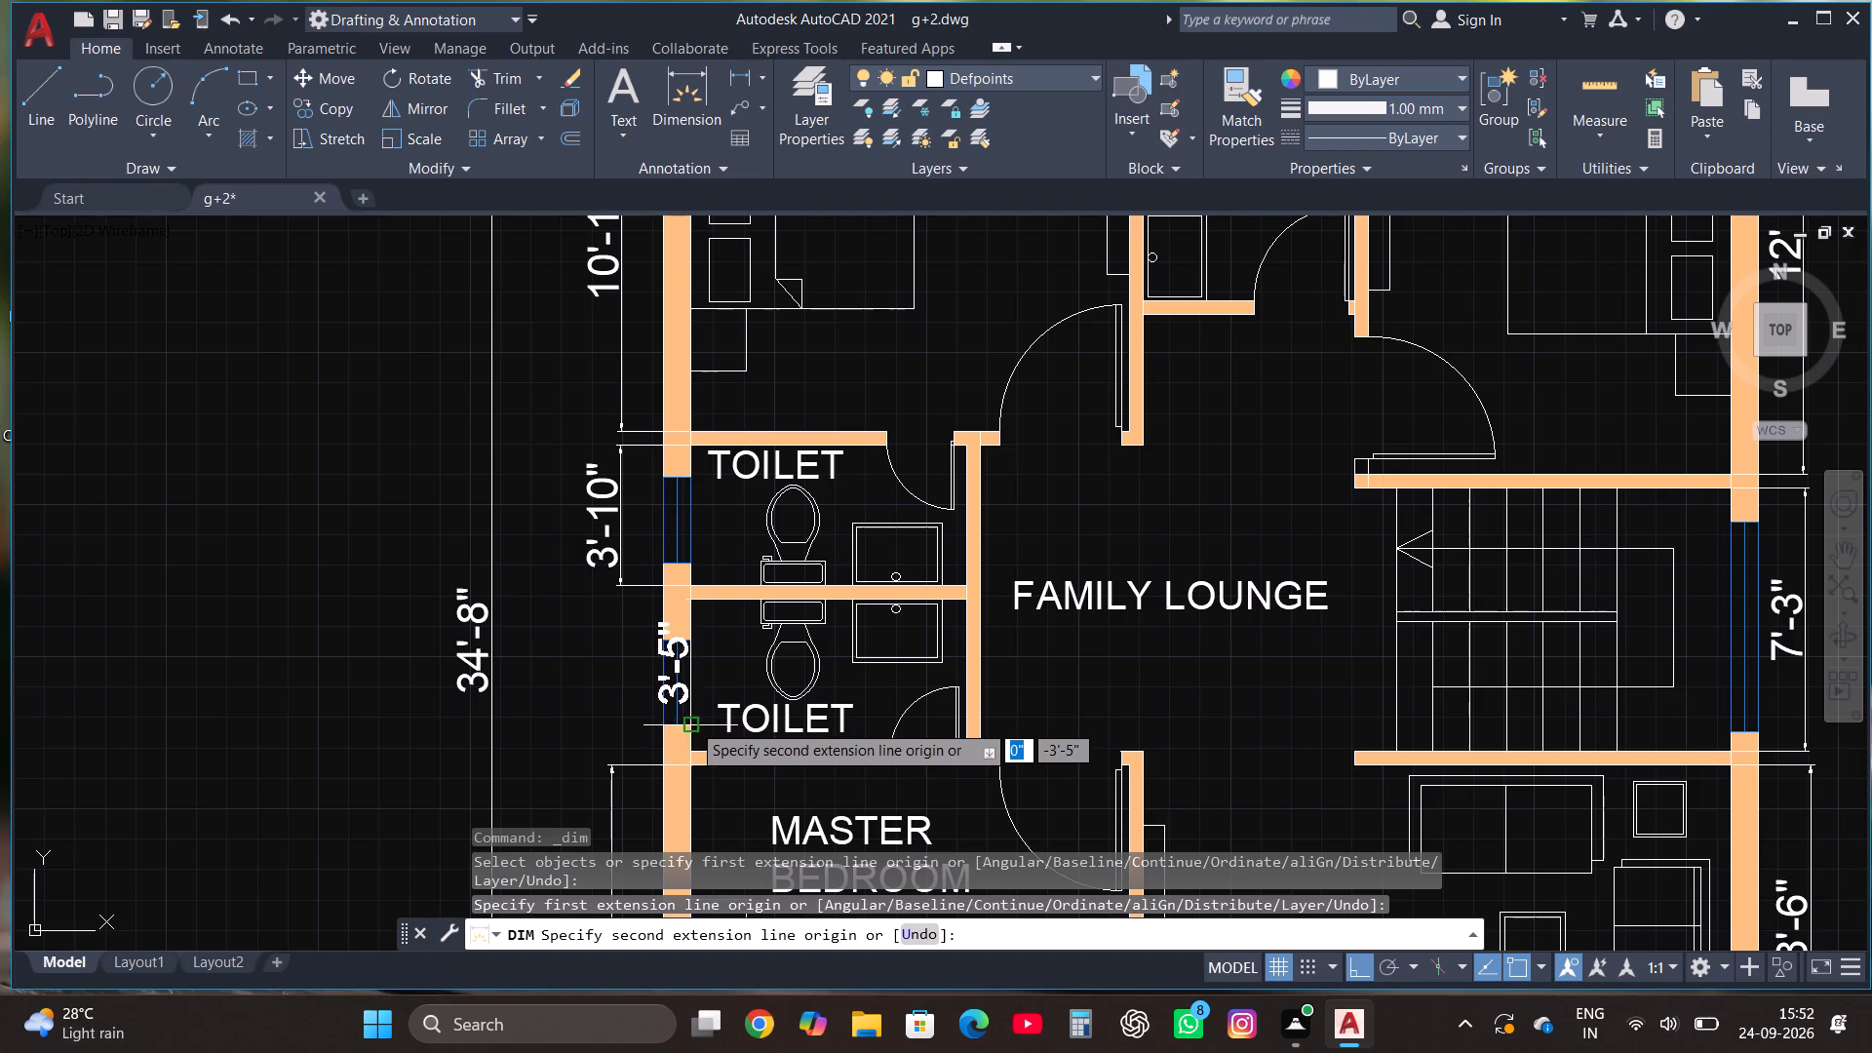
left_click(690, 755)
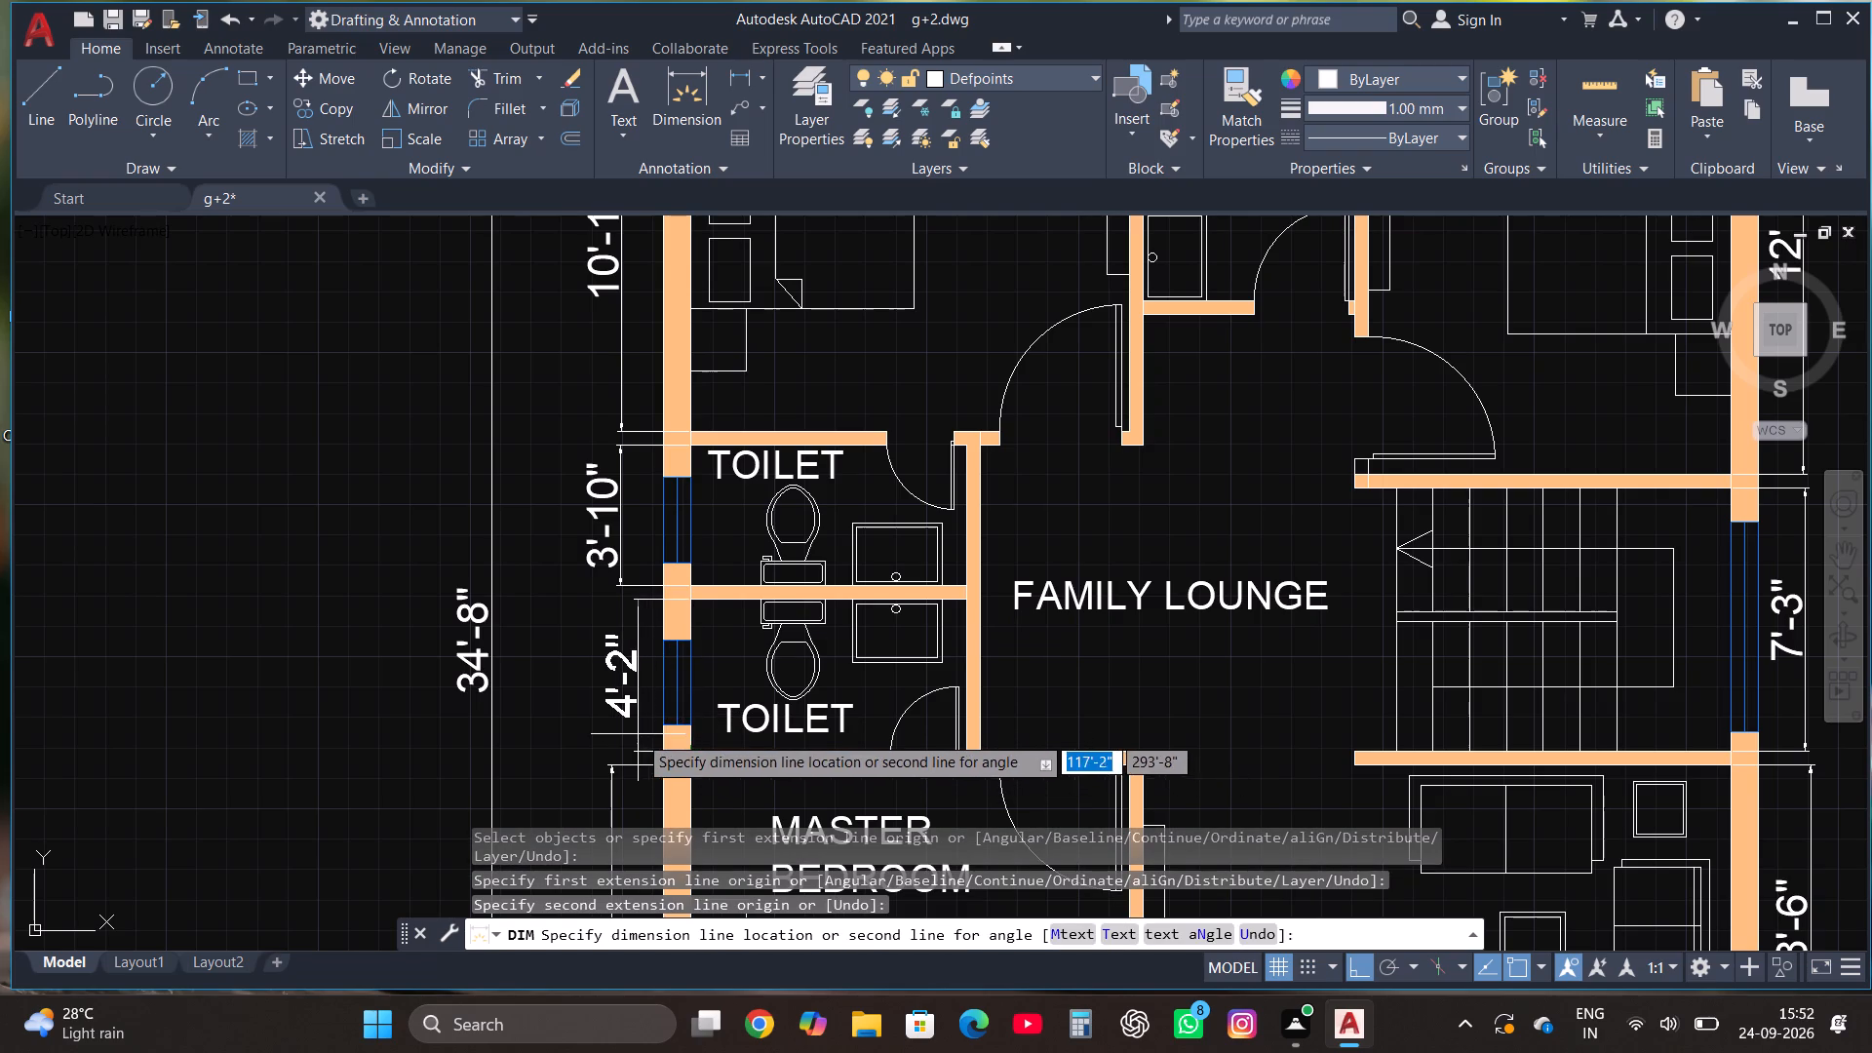
left_click(619, 724)
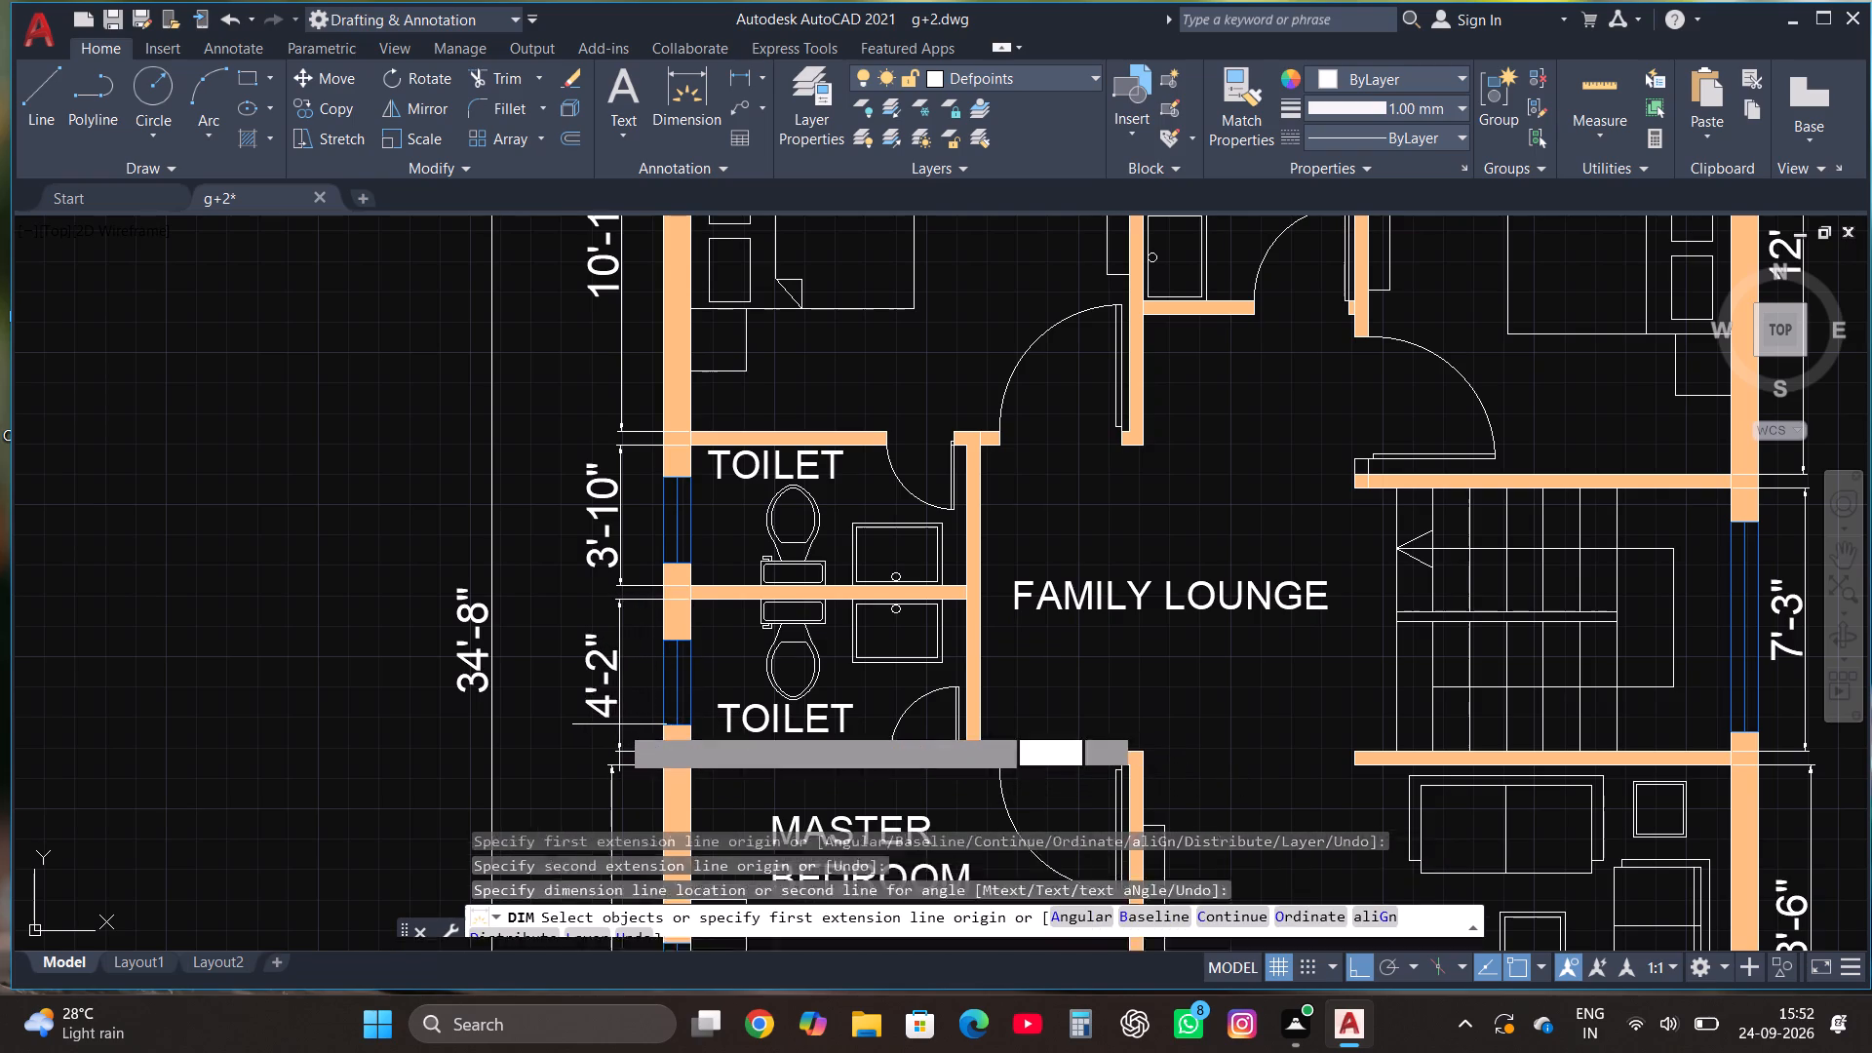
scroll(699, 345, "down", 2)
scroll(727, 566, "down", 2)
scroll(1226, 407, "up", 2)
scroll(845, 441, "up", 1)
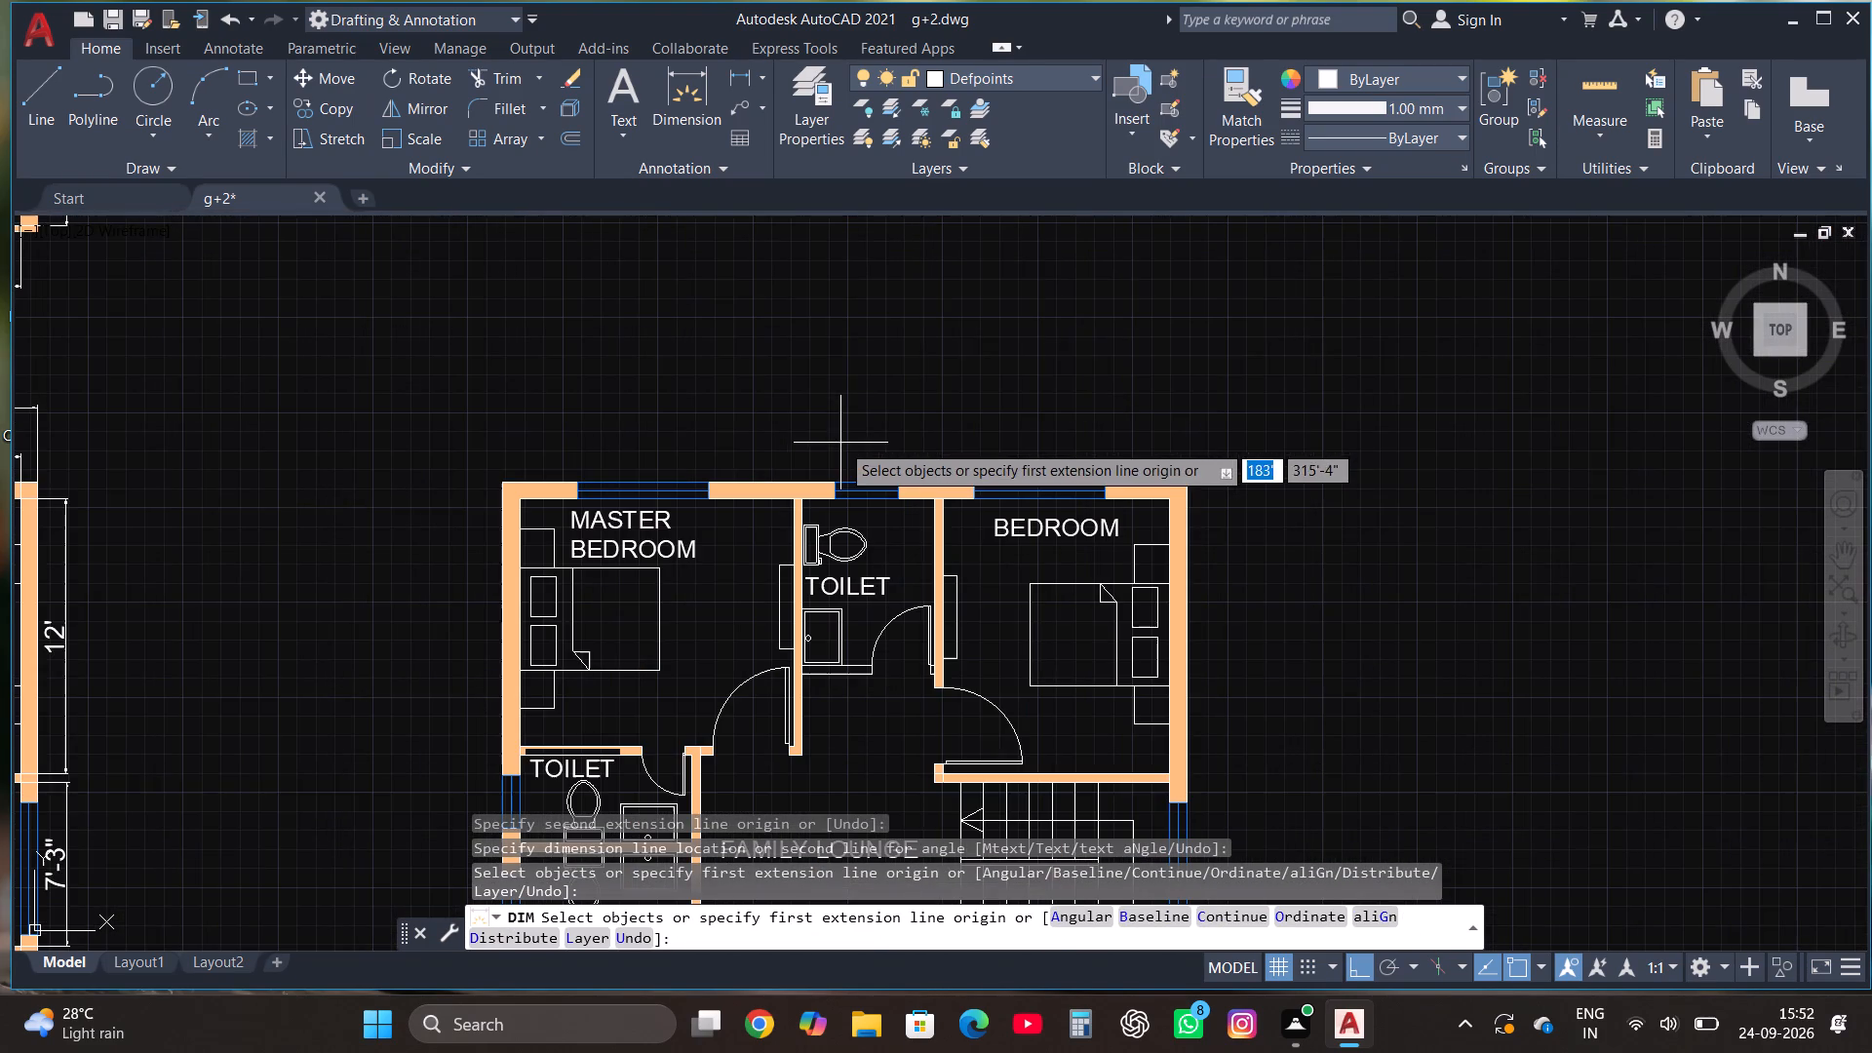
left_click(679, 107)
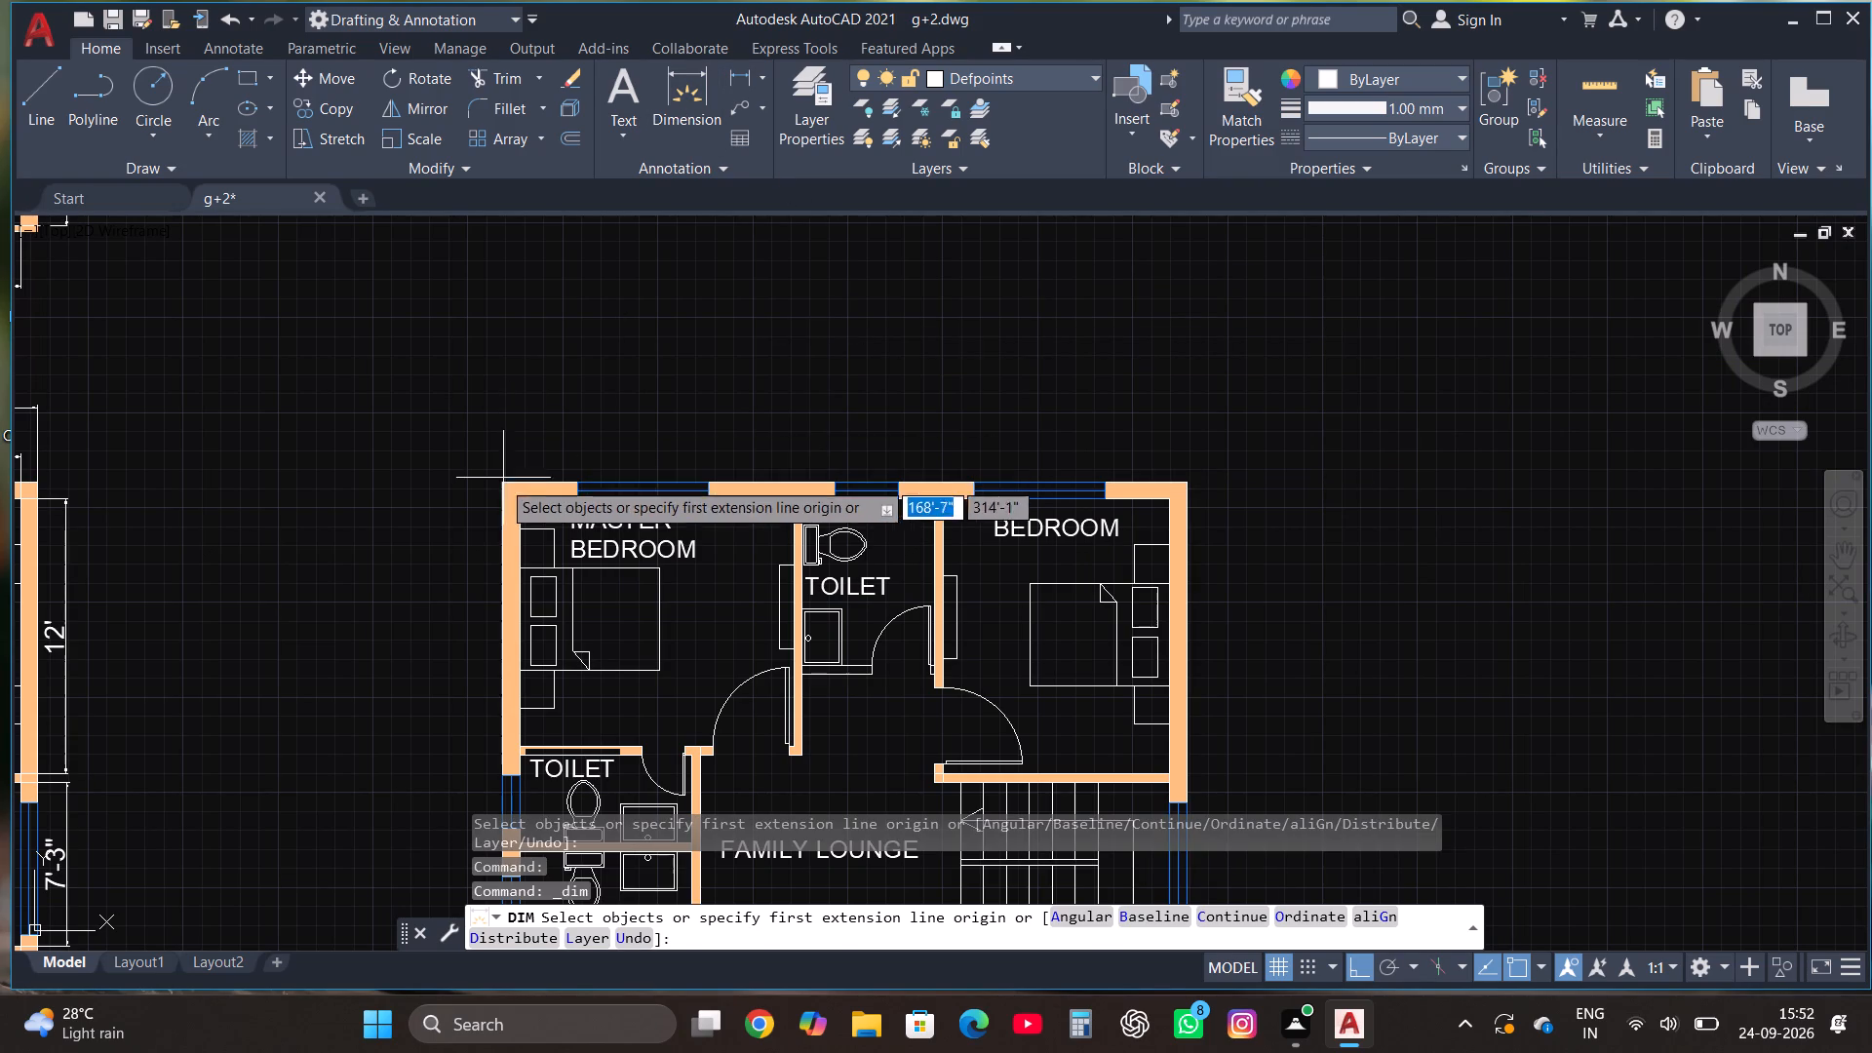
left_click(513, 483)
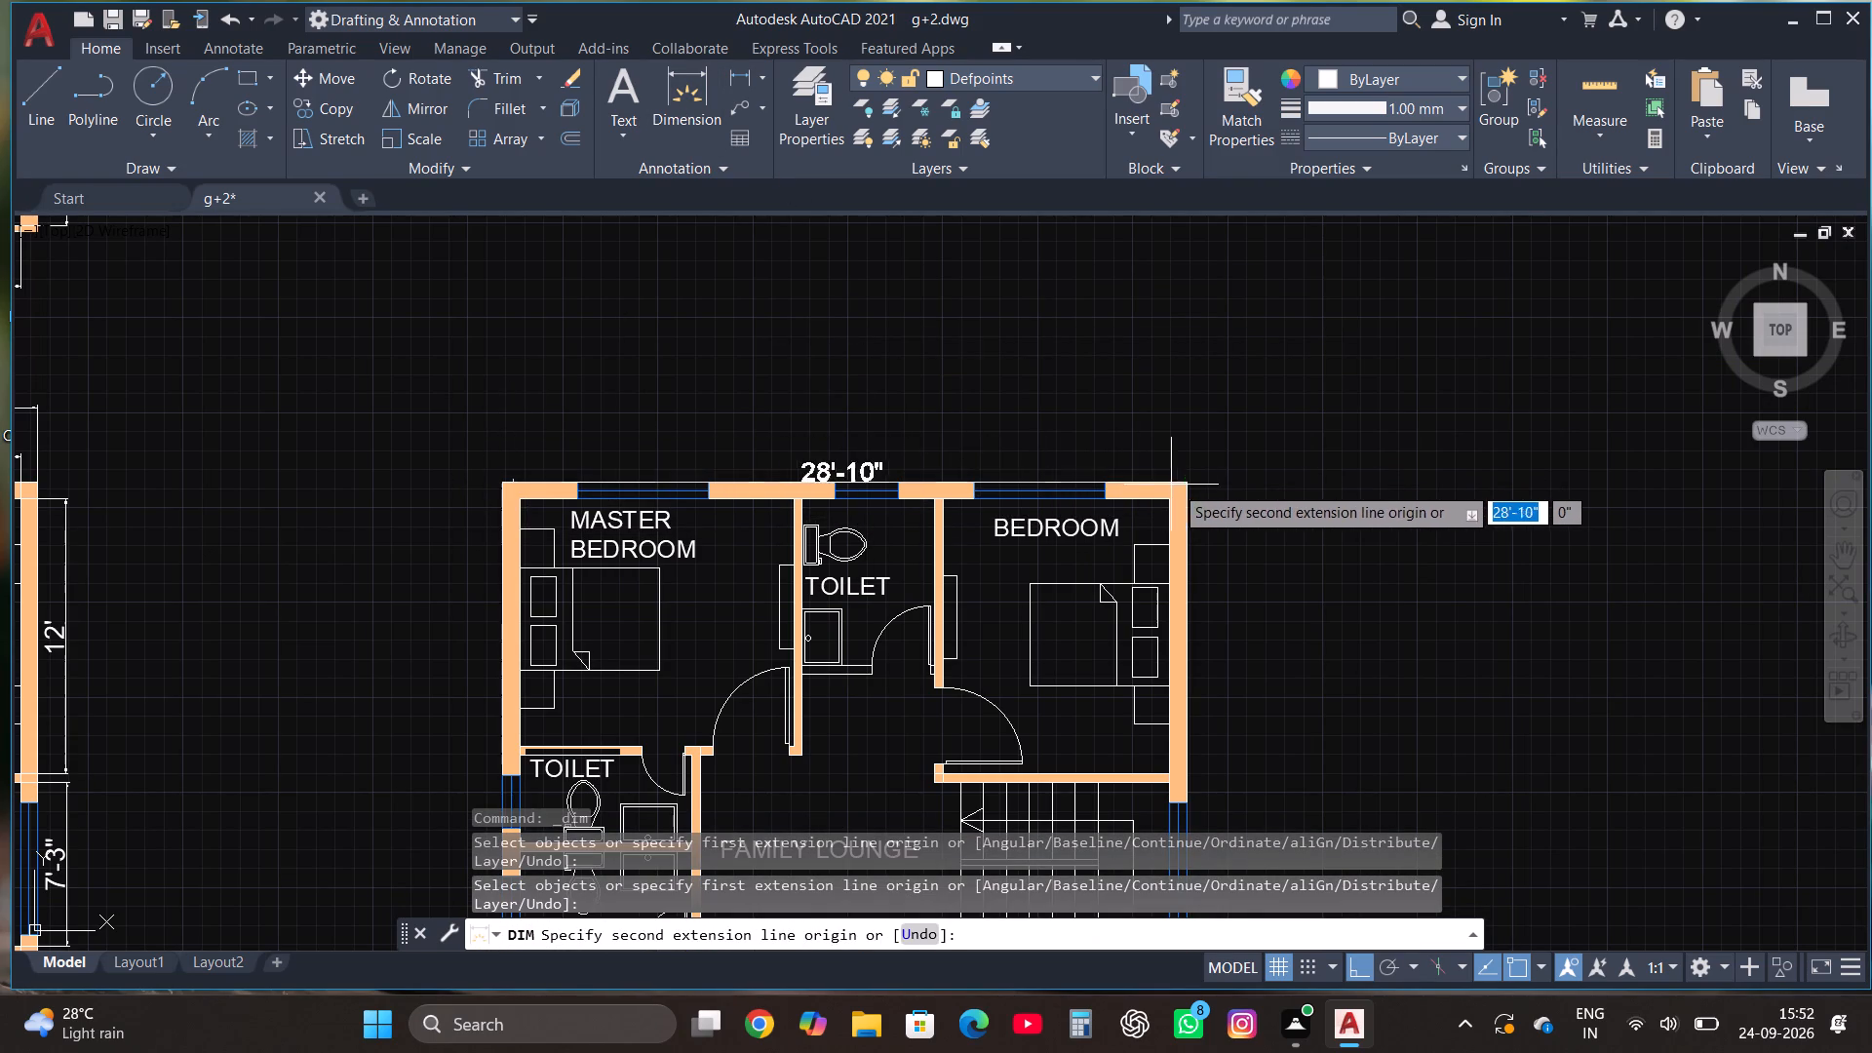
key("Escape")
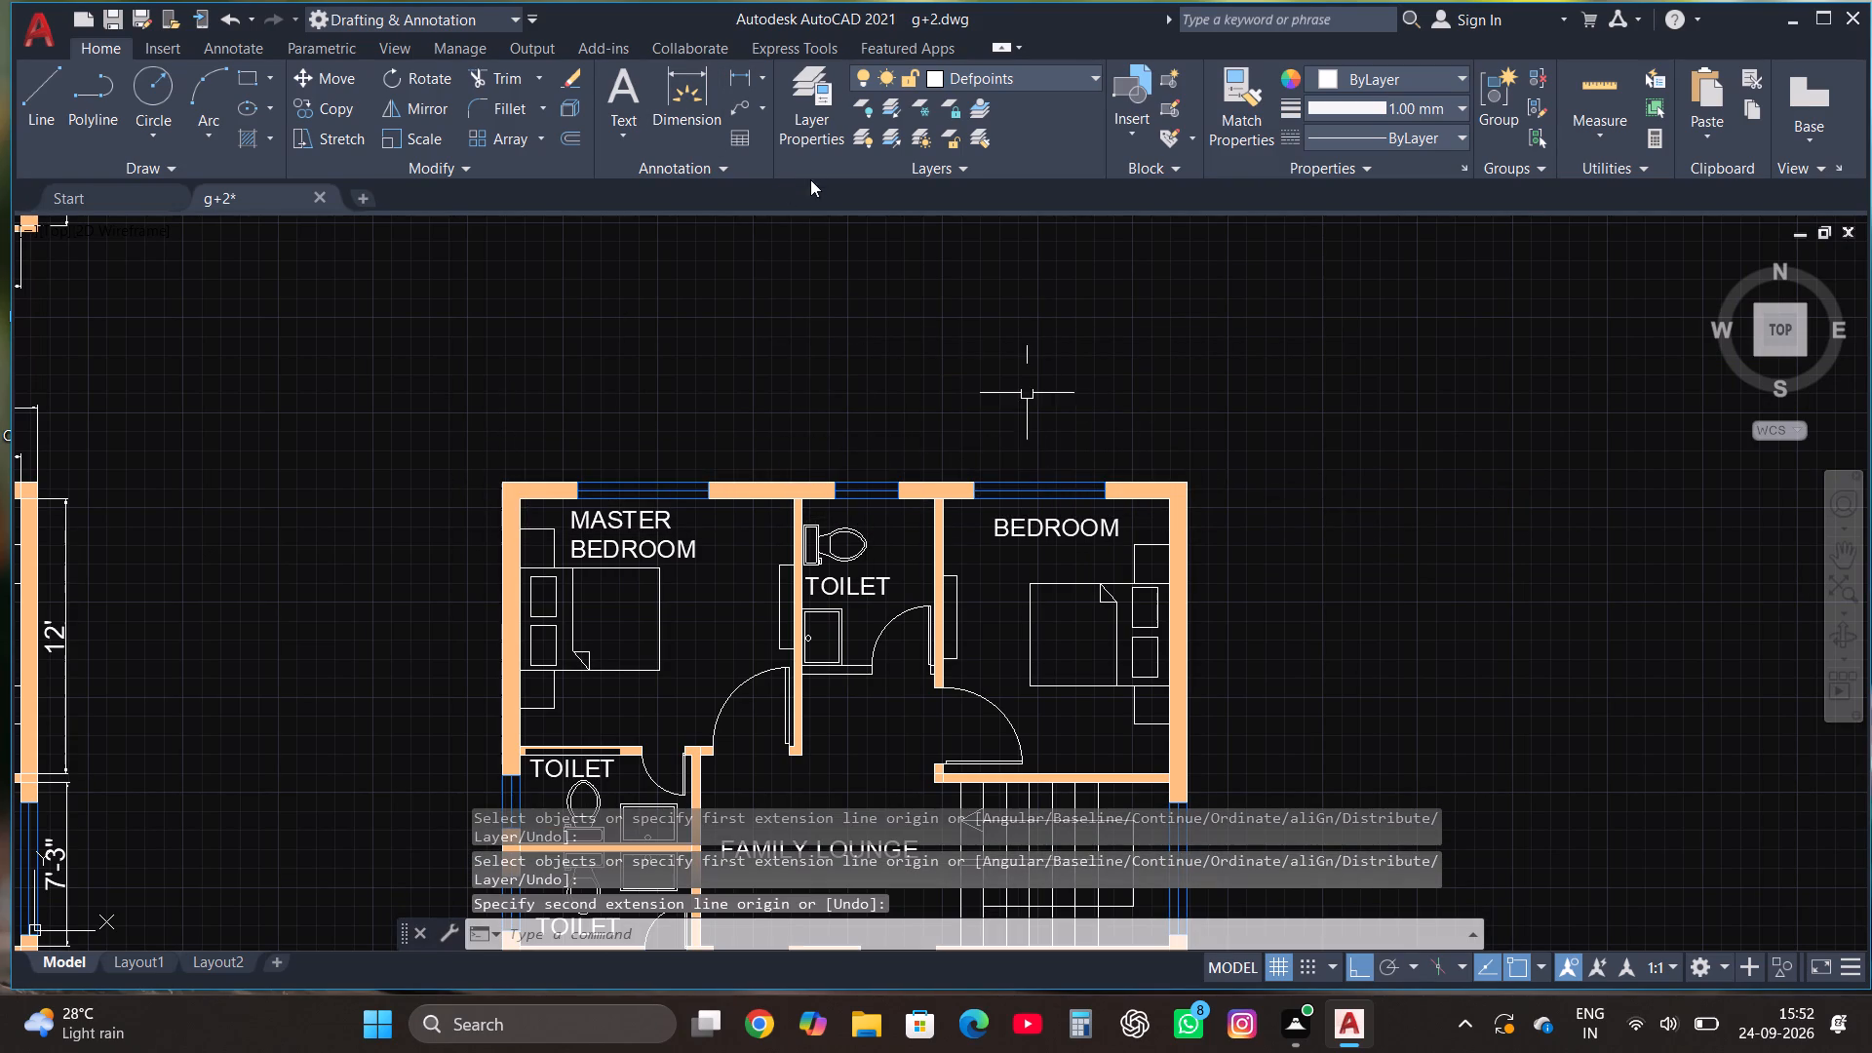
Dimension the overall outer width of the adjacent plan to the east, placing it above the north wall.
left_click(701, 100)
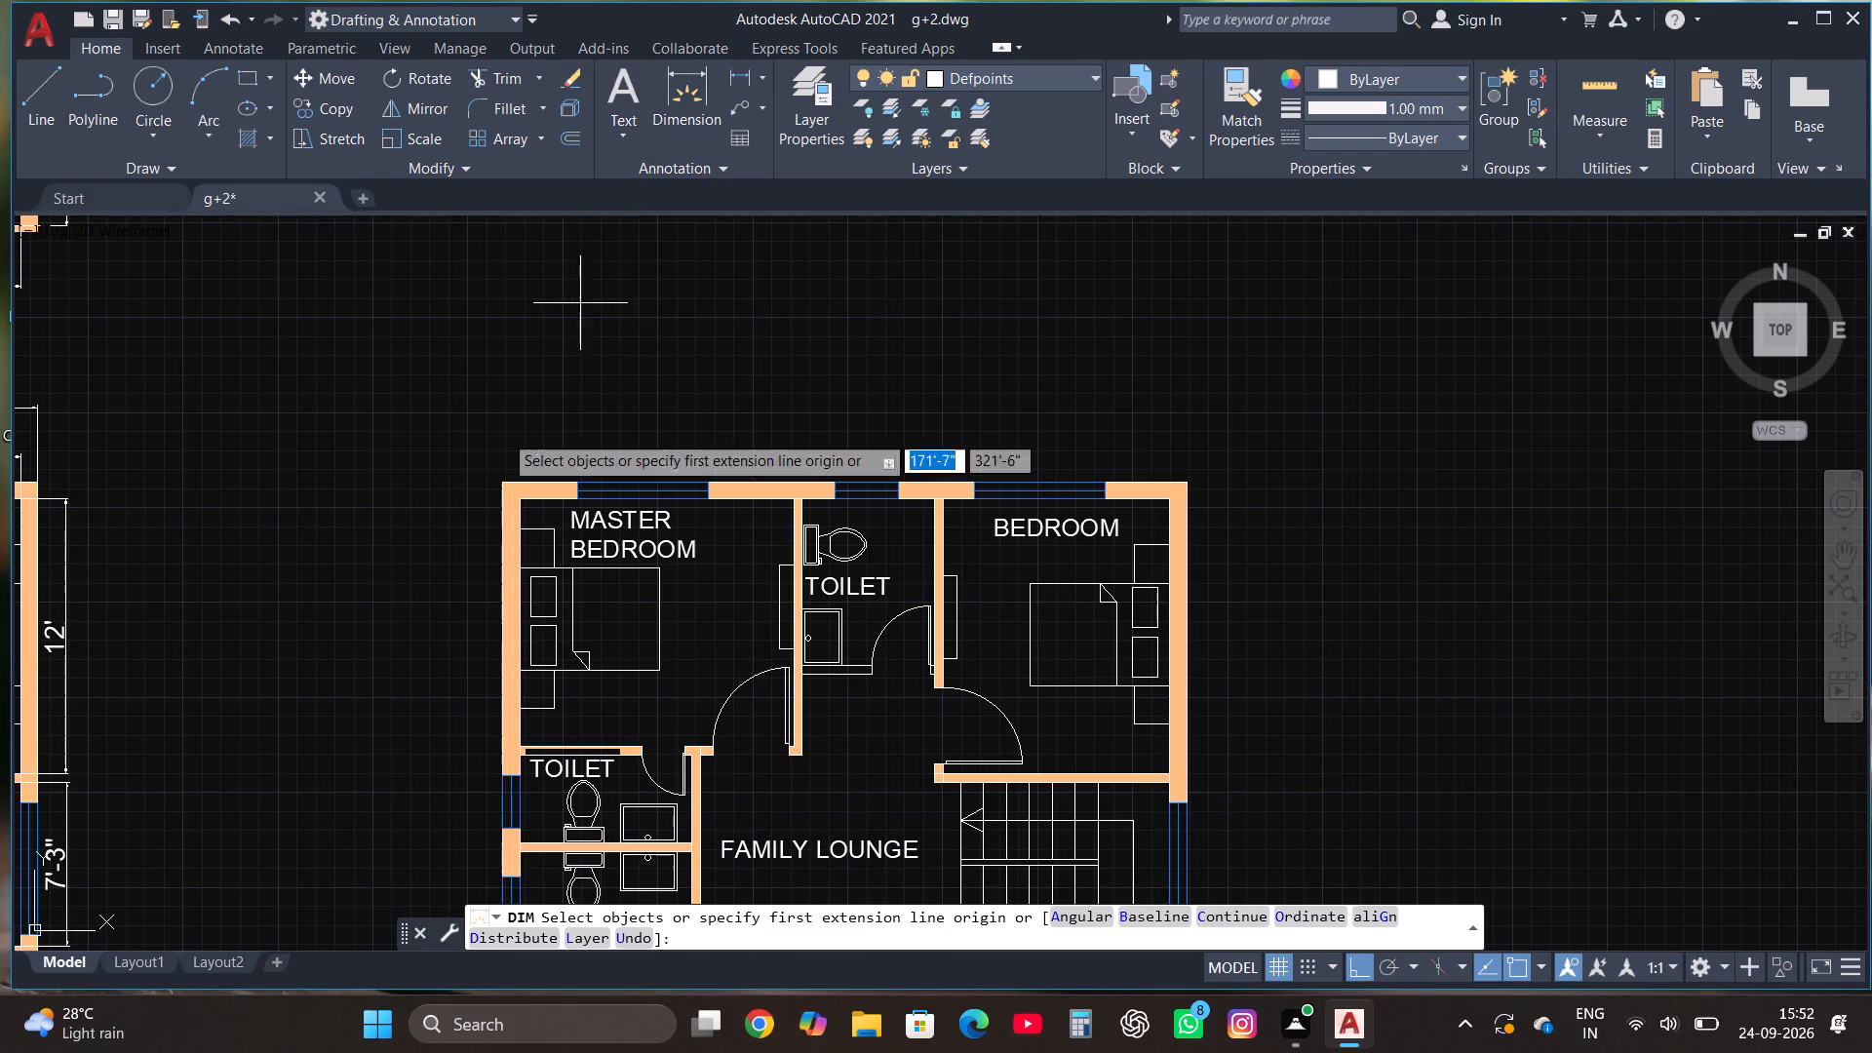
left_click(499, 479)
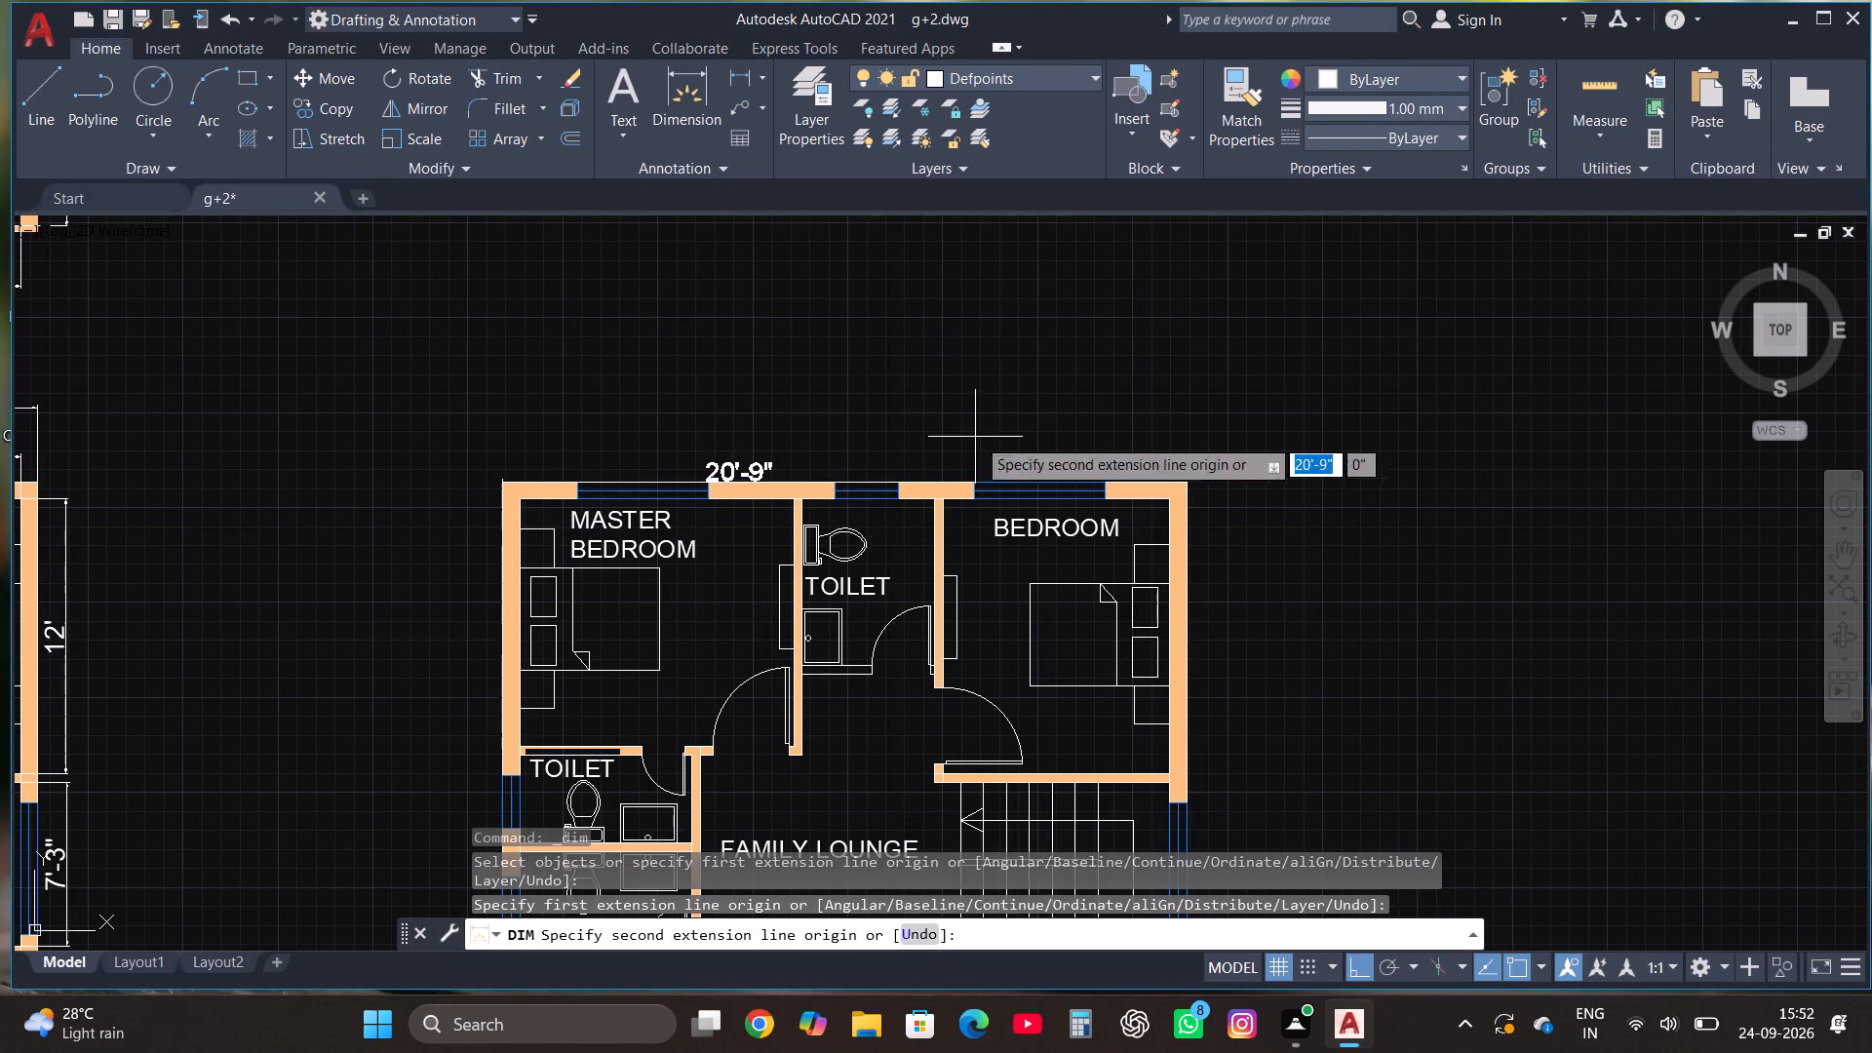
left_click(1185, 486)
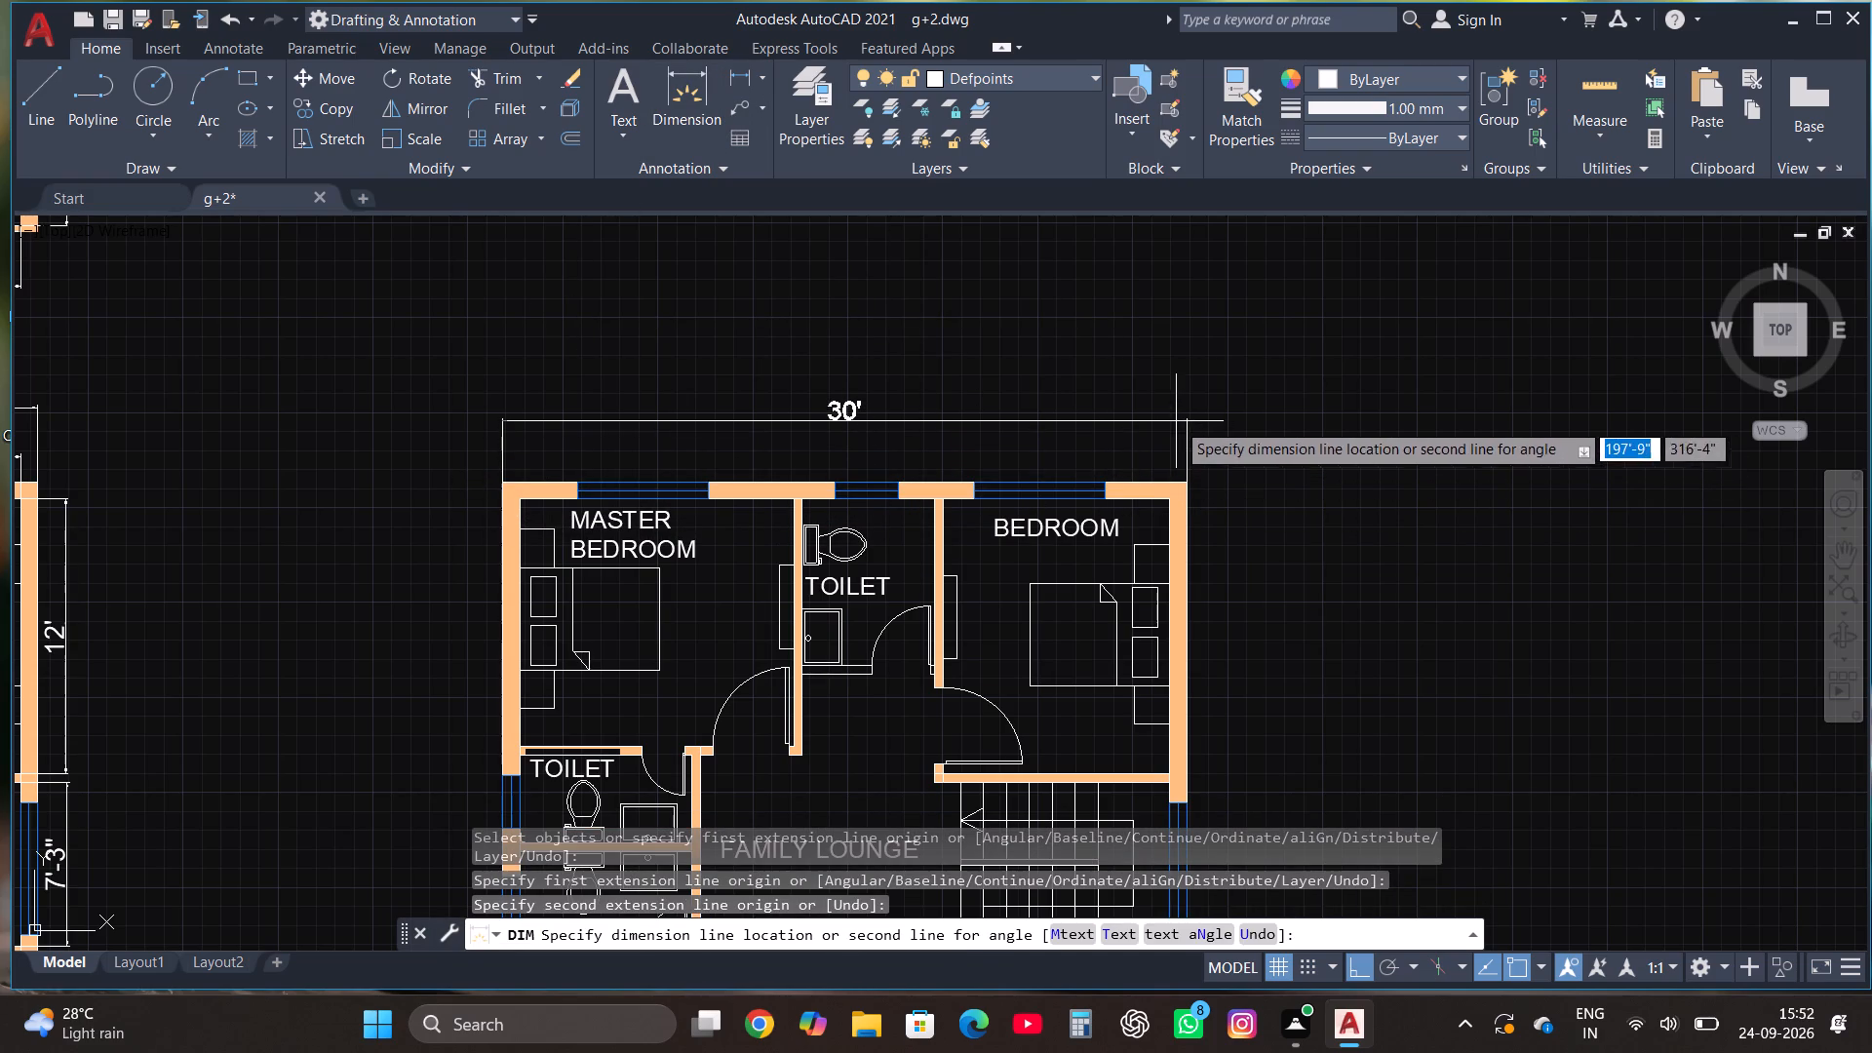
left_click(1175, 420)
Dimension the northwest master bedroom's inner width on the east plan, between the north wall and the overall width dimension.
left_click(679, 100)
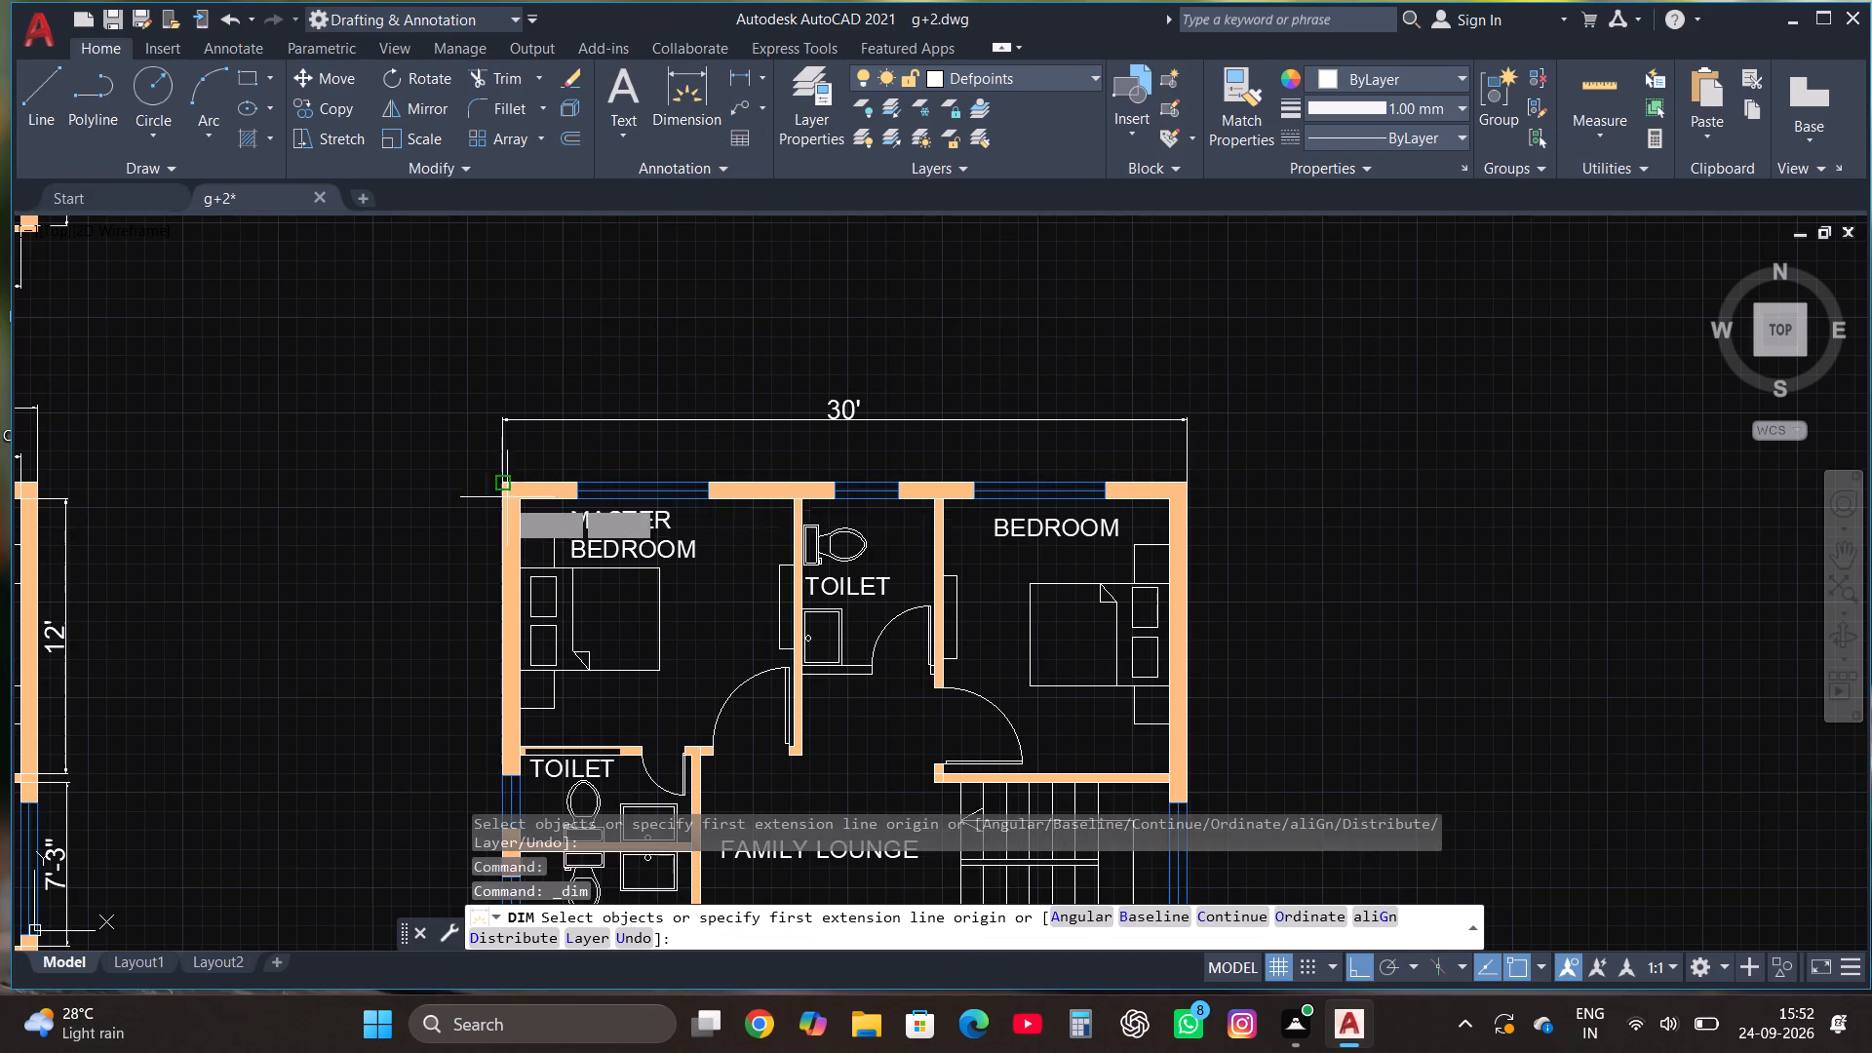
left_click(525, 499)
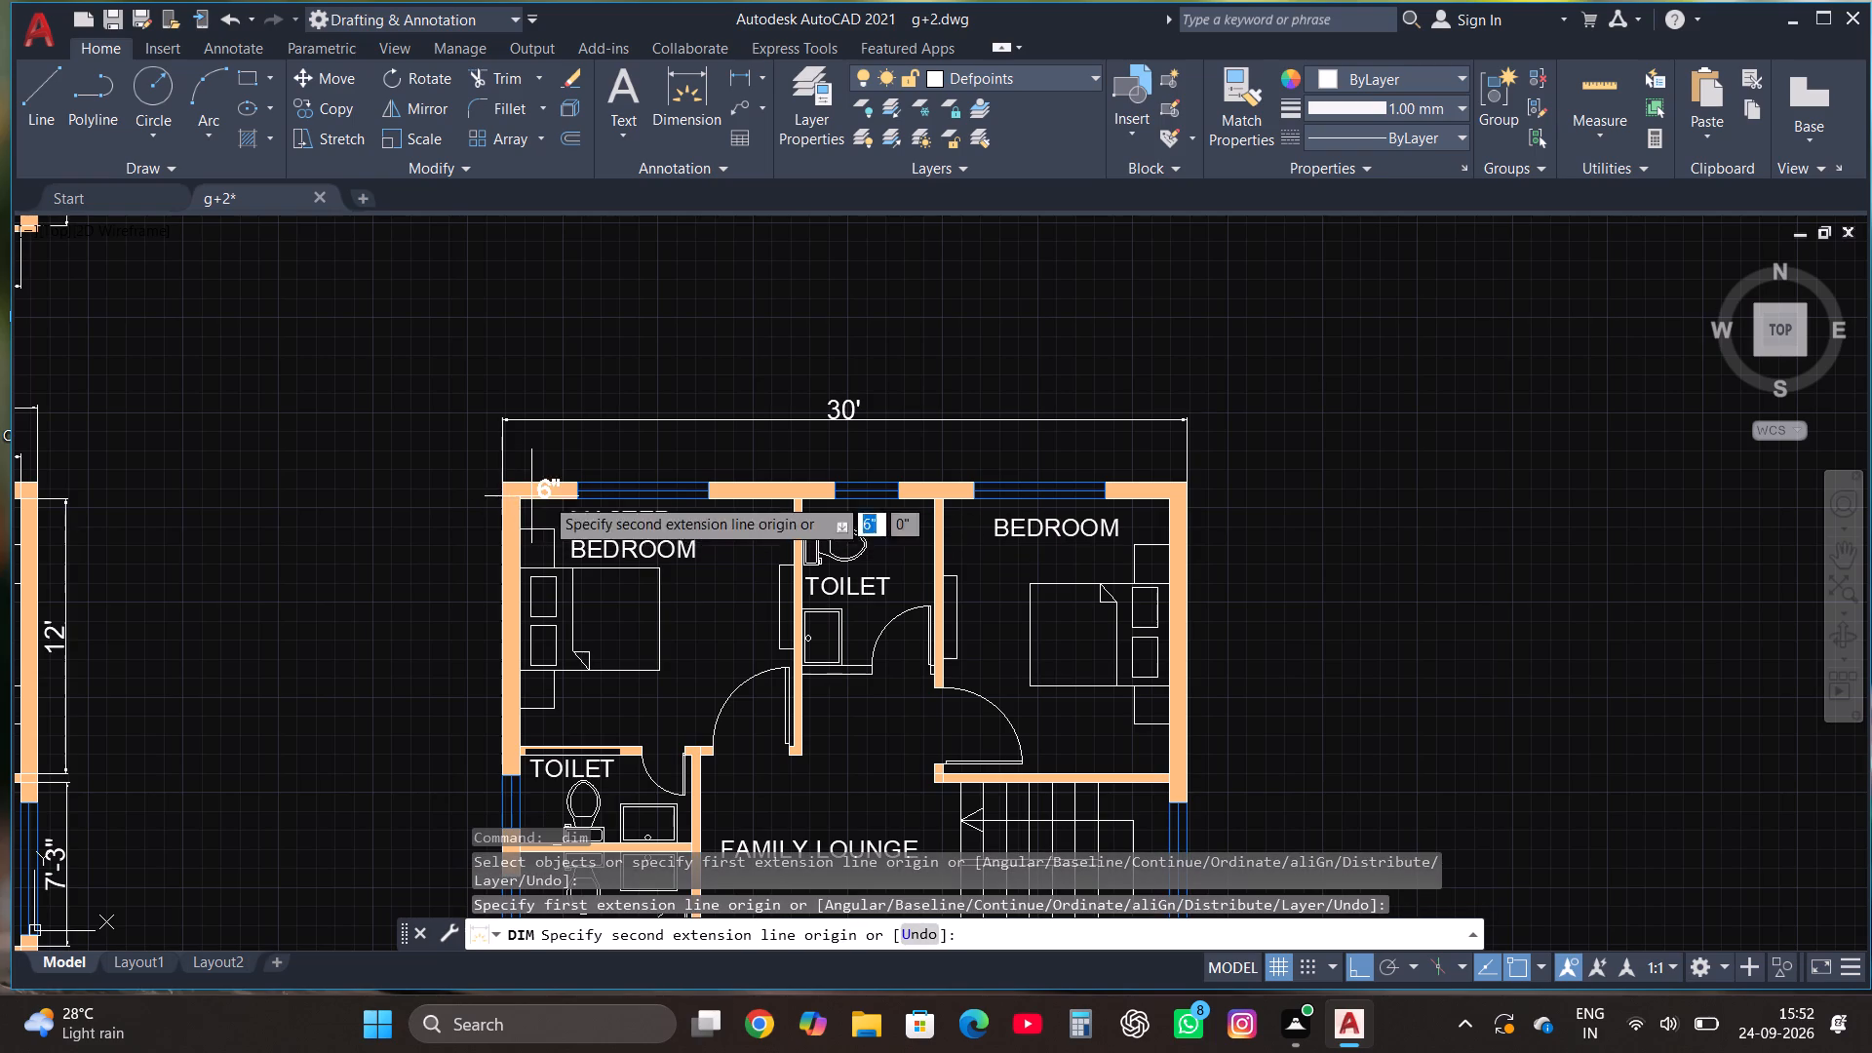
left_click(797, 496)
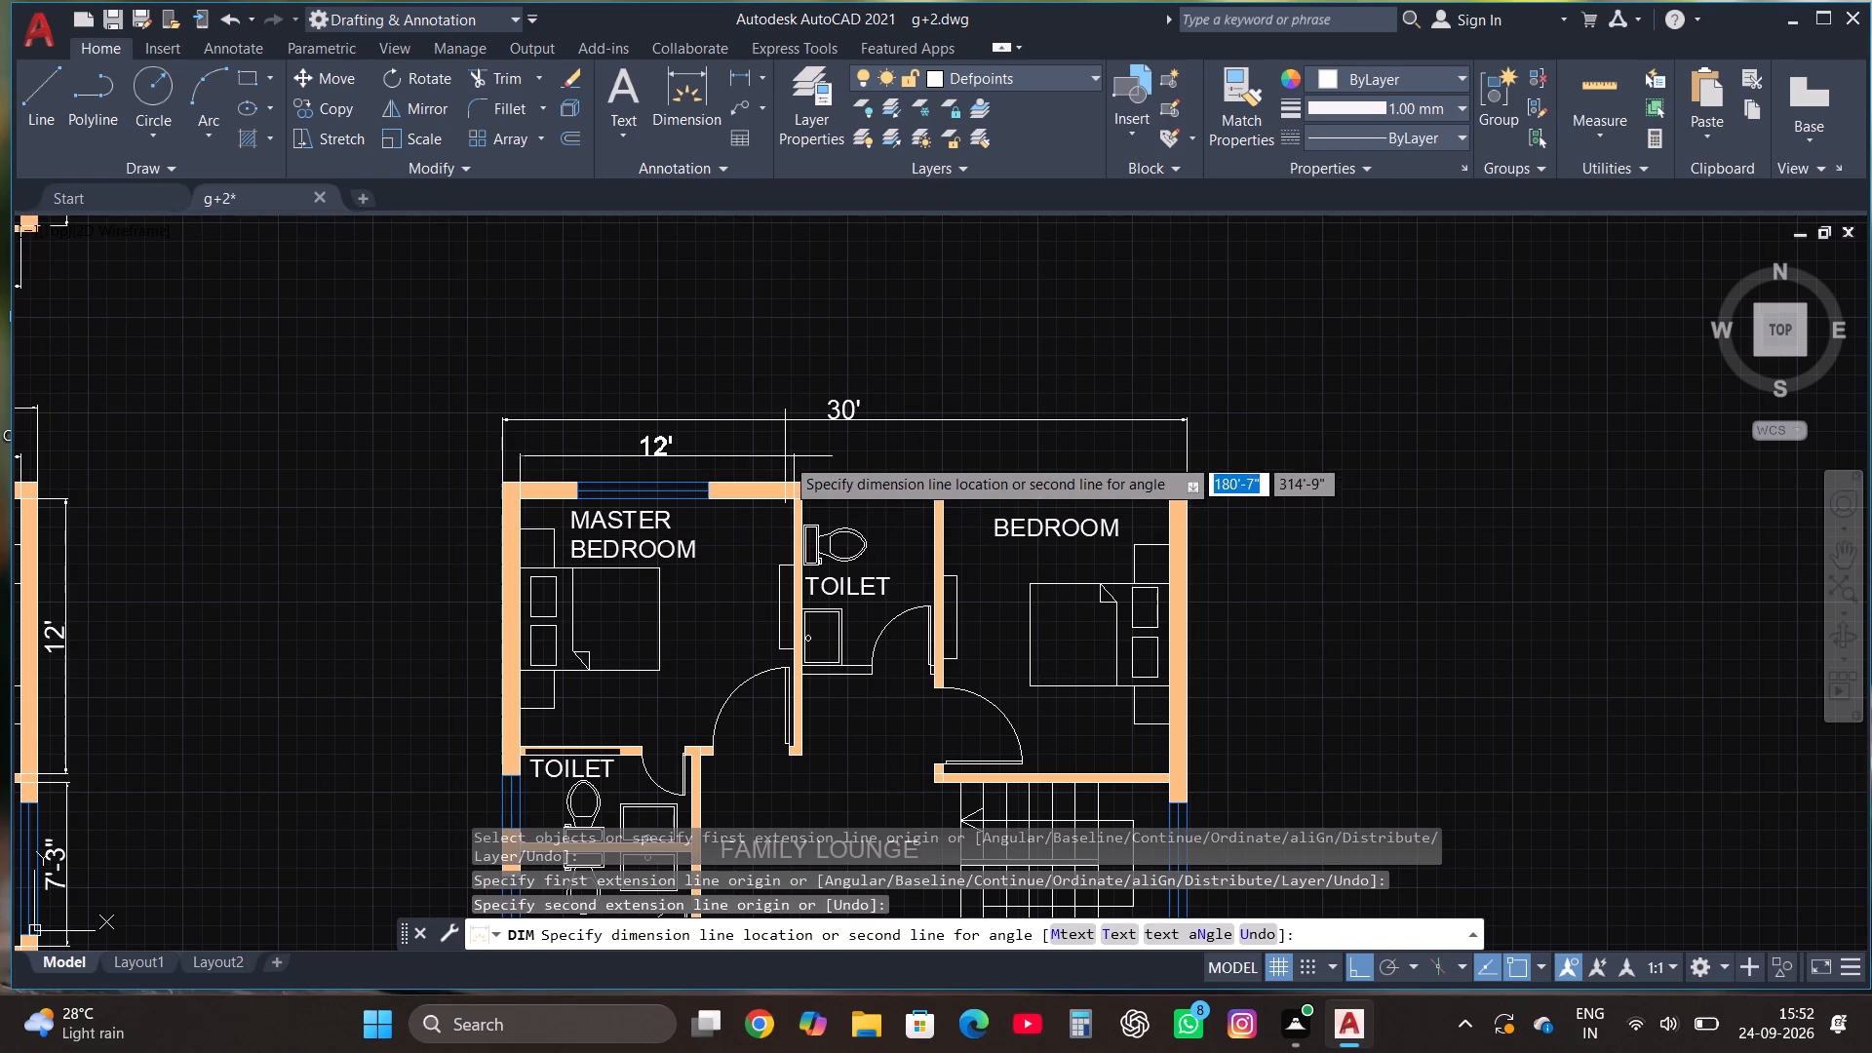
left_click(785, 456)
Dimension the north toilet's inner width above the north wall, in line with the master bedroom's width dimension.
left_click(689, 75)
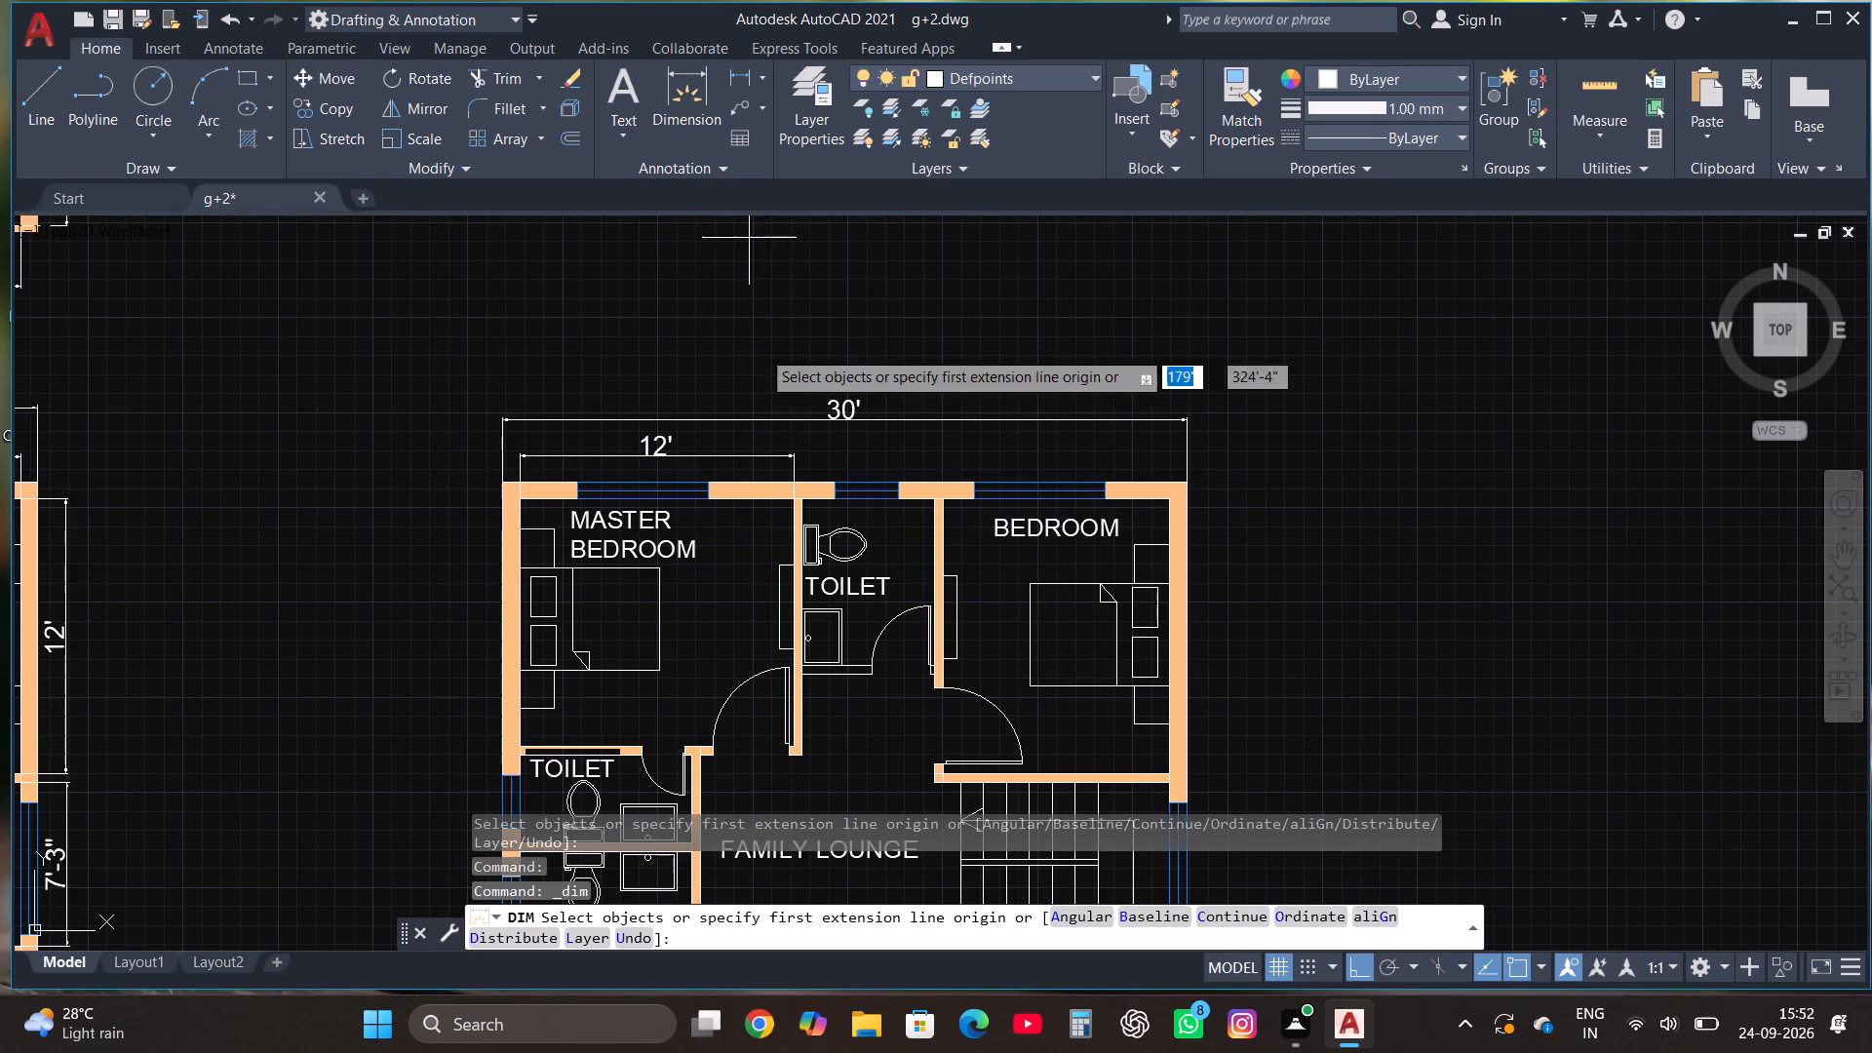
left_click(803, 499)
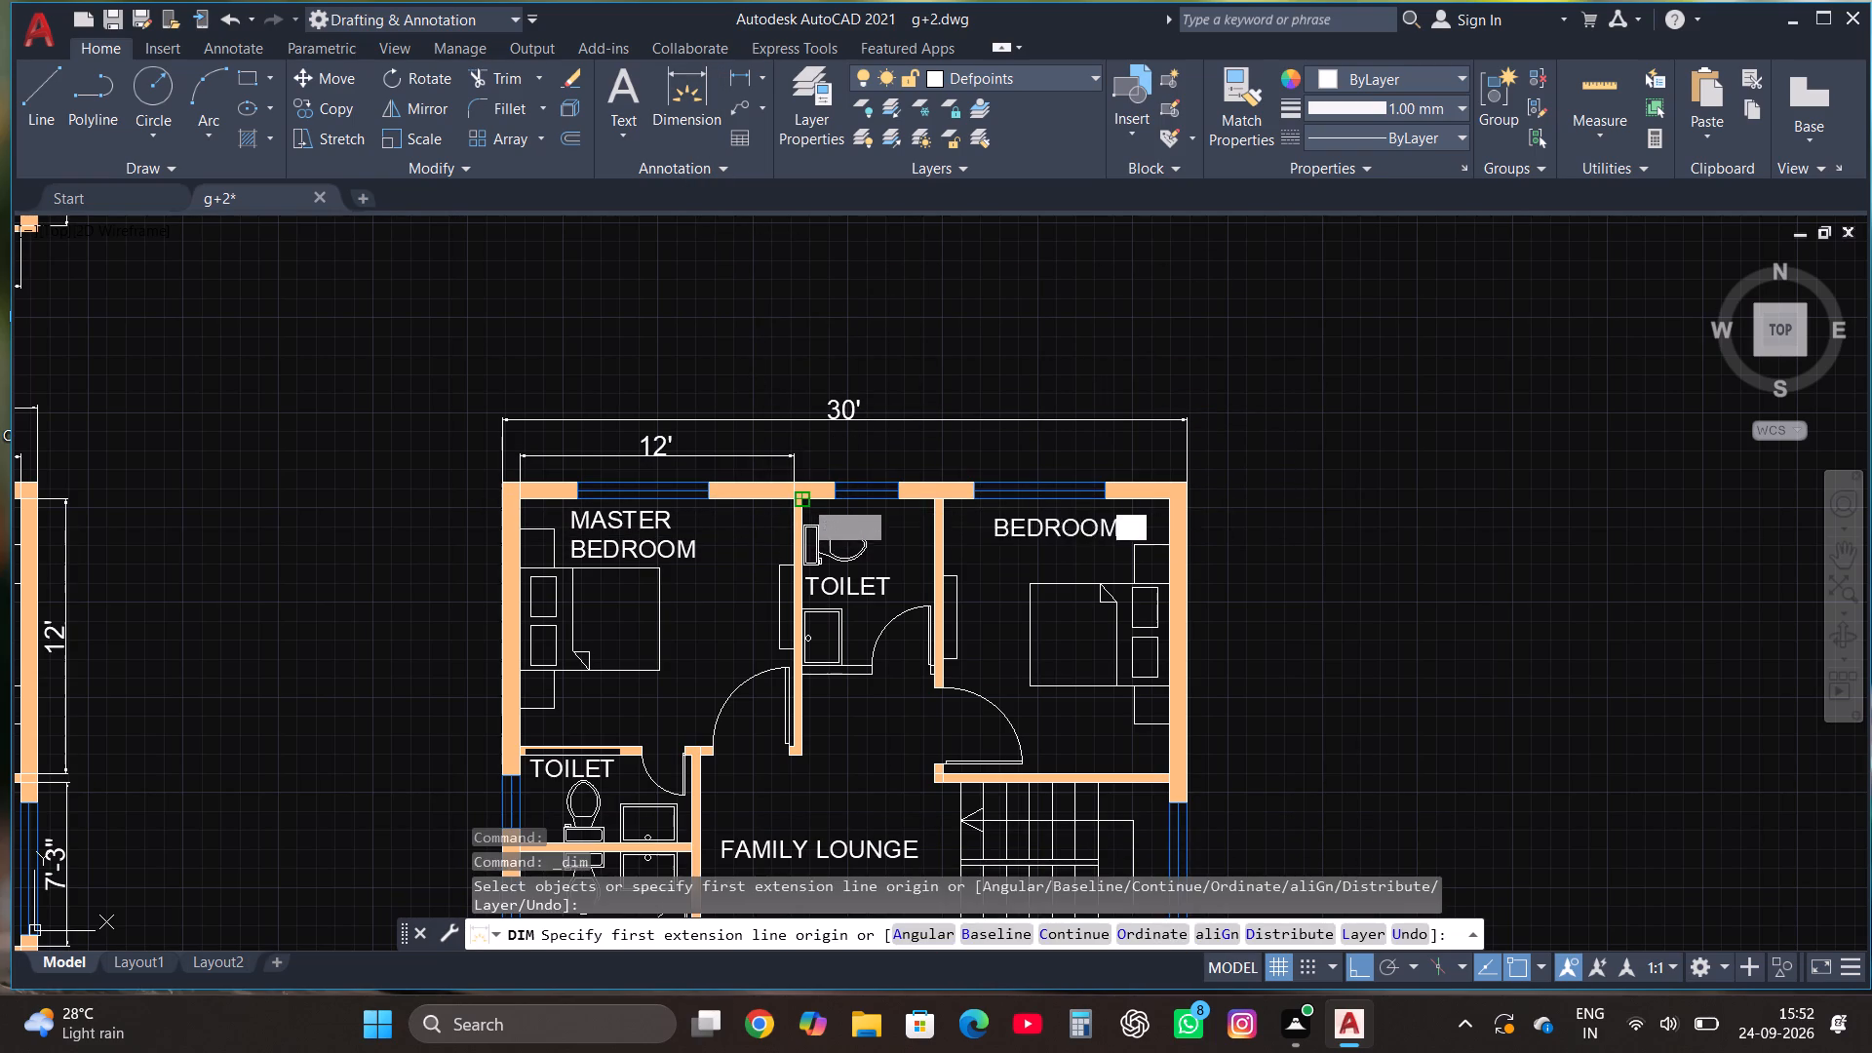
left_click(930, 499)
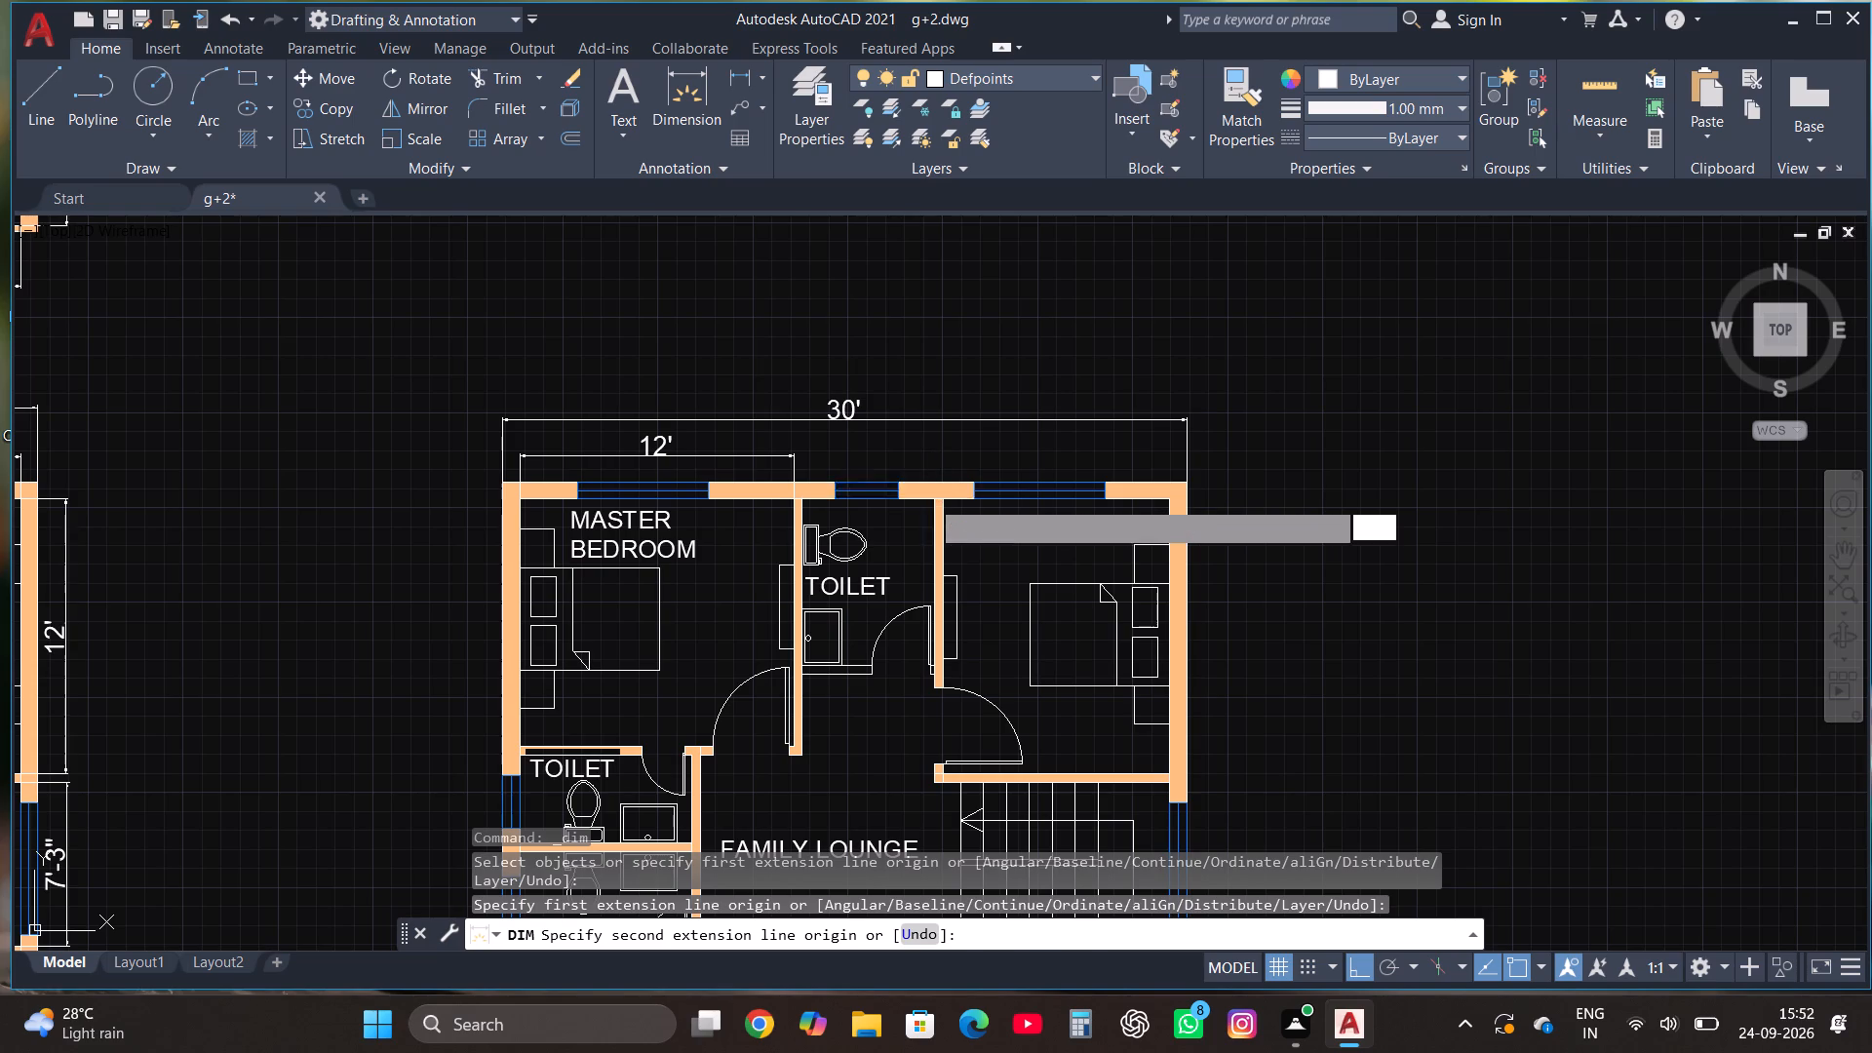
left_click(919, 458)
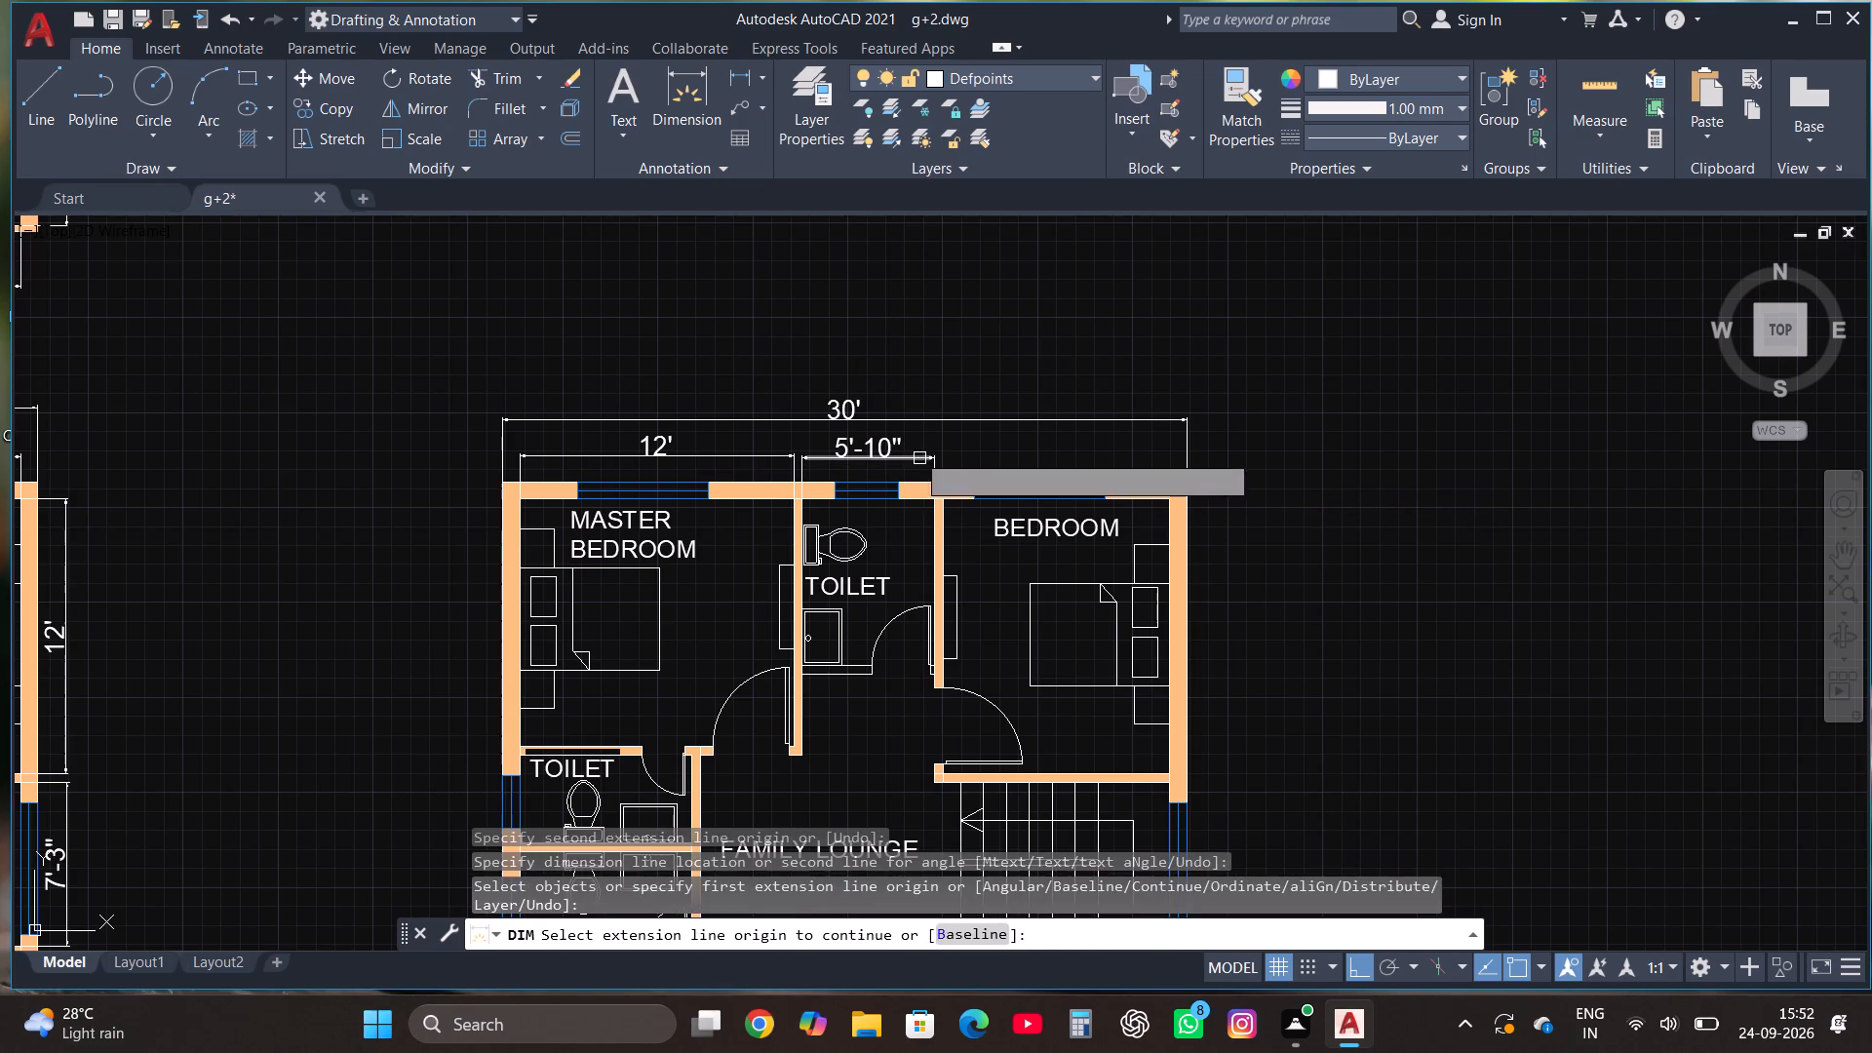
Dimension the northeast bedroom's inner width above the north wall, in line with the toilet's width dimension.
left_click(681, 96)
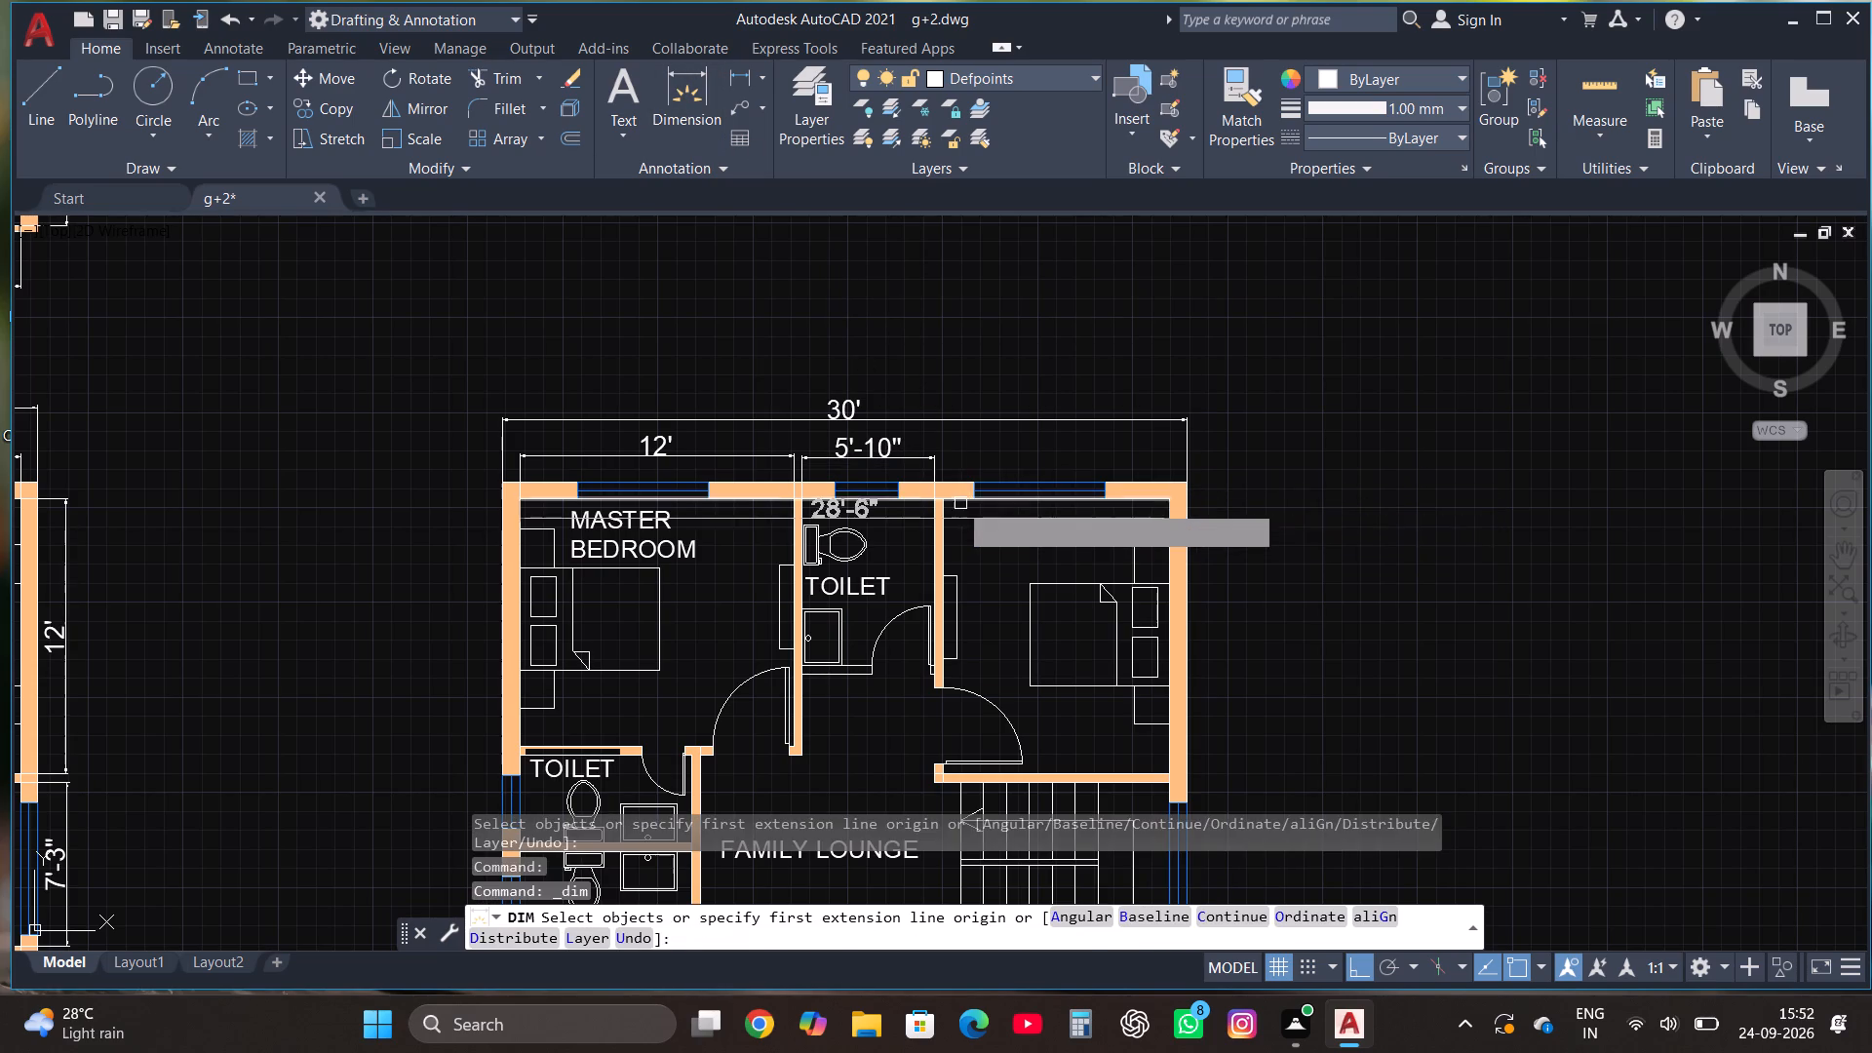
left_click(945, 500)
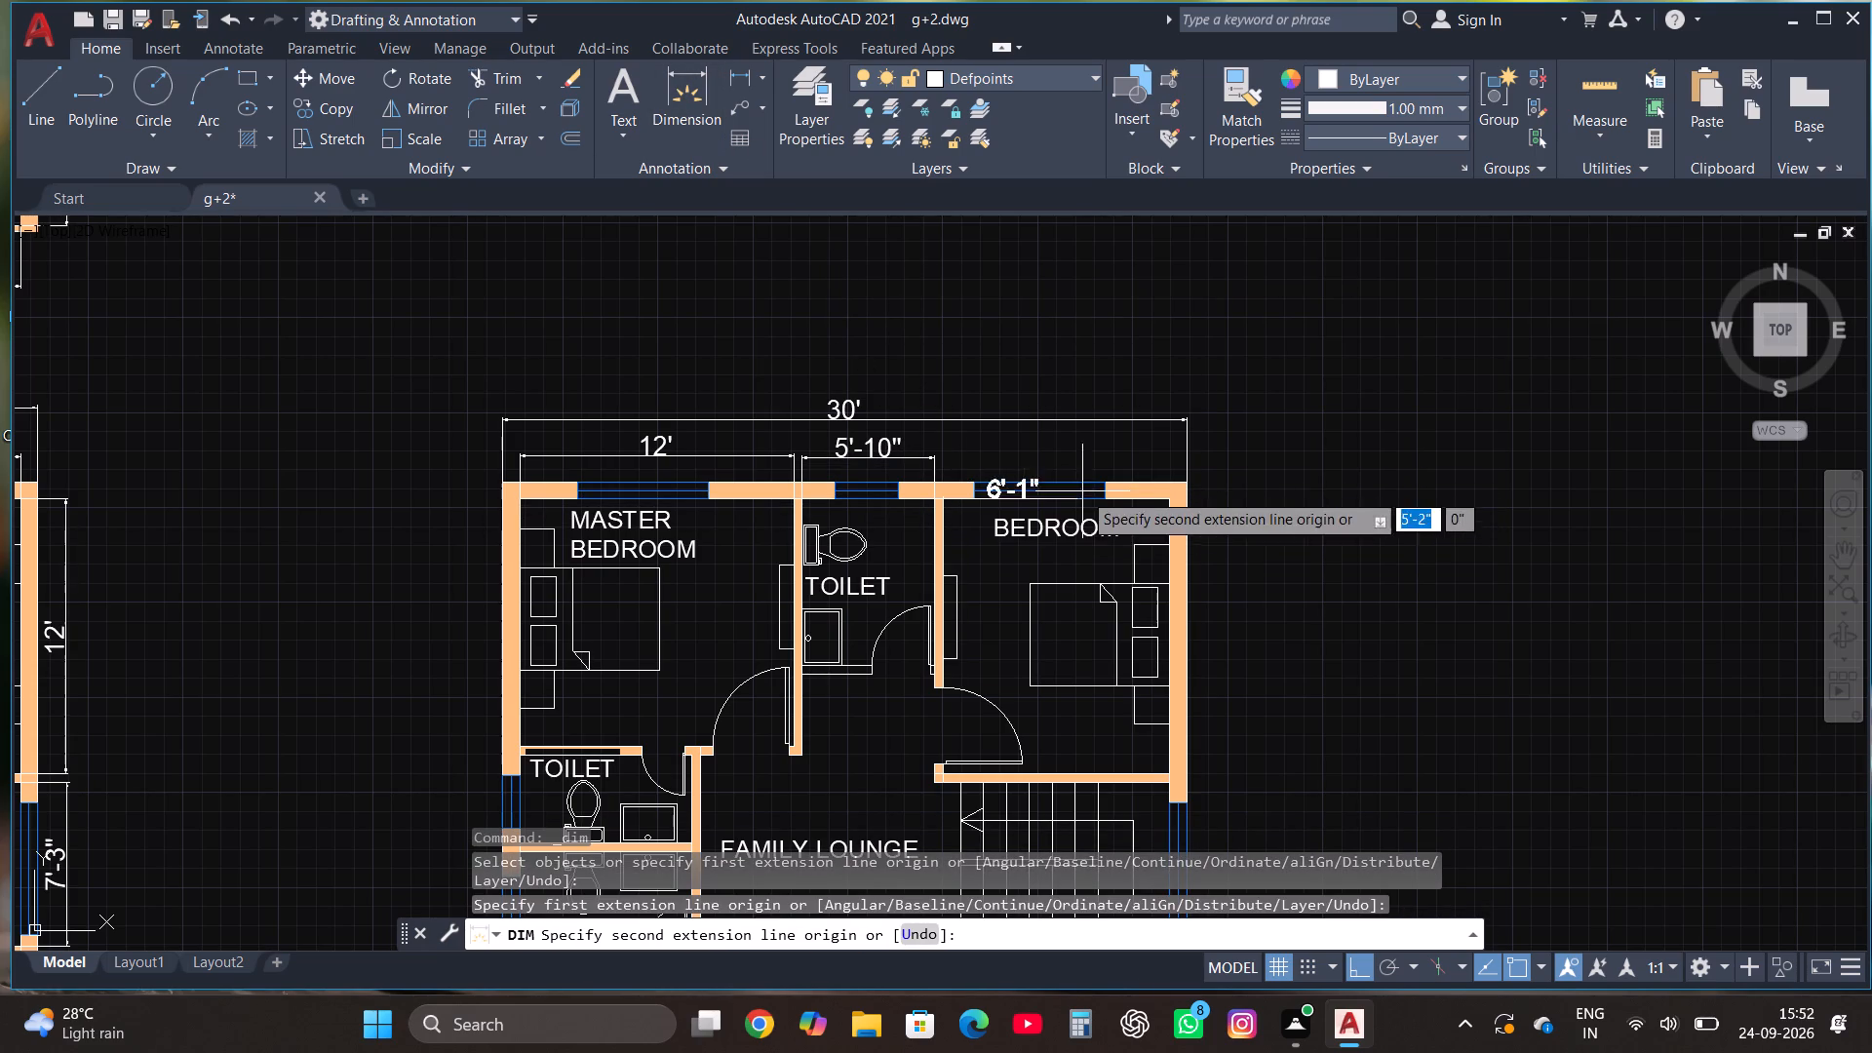
left_click(1163, 498)
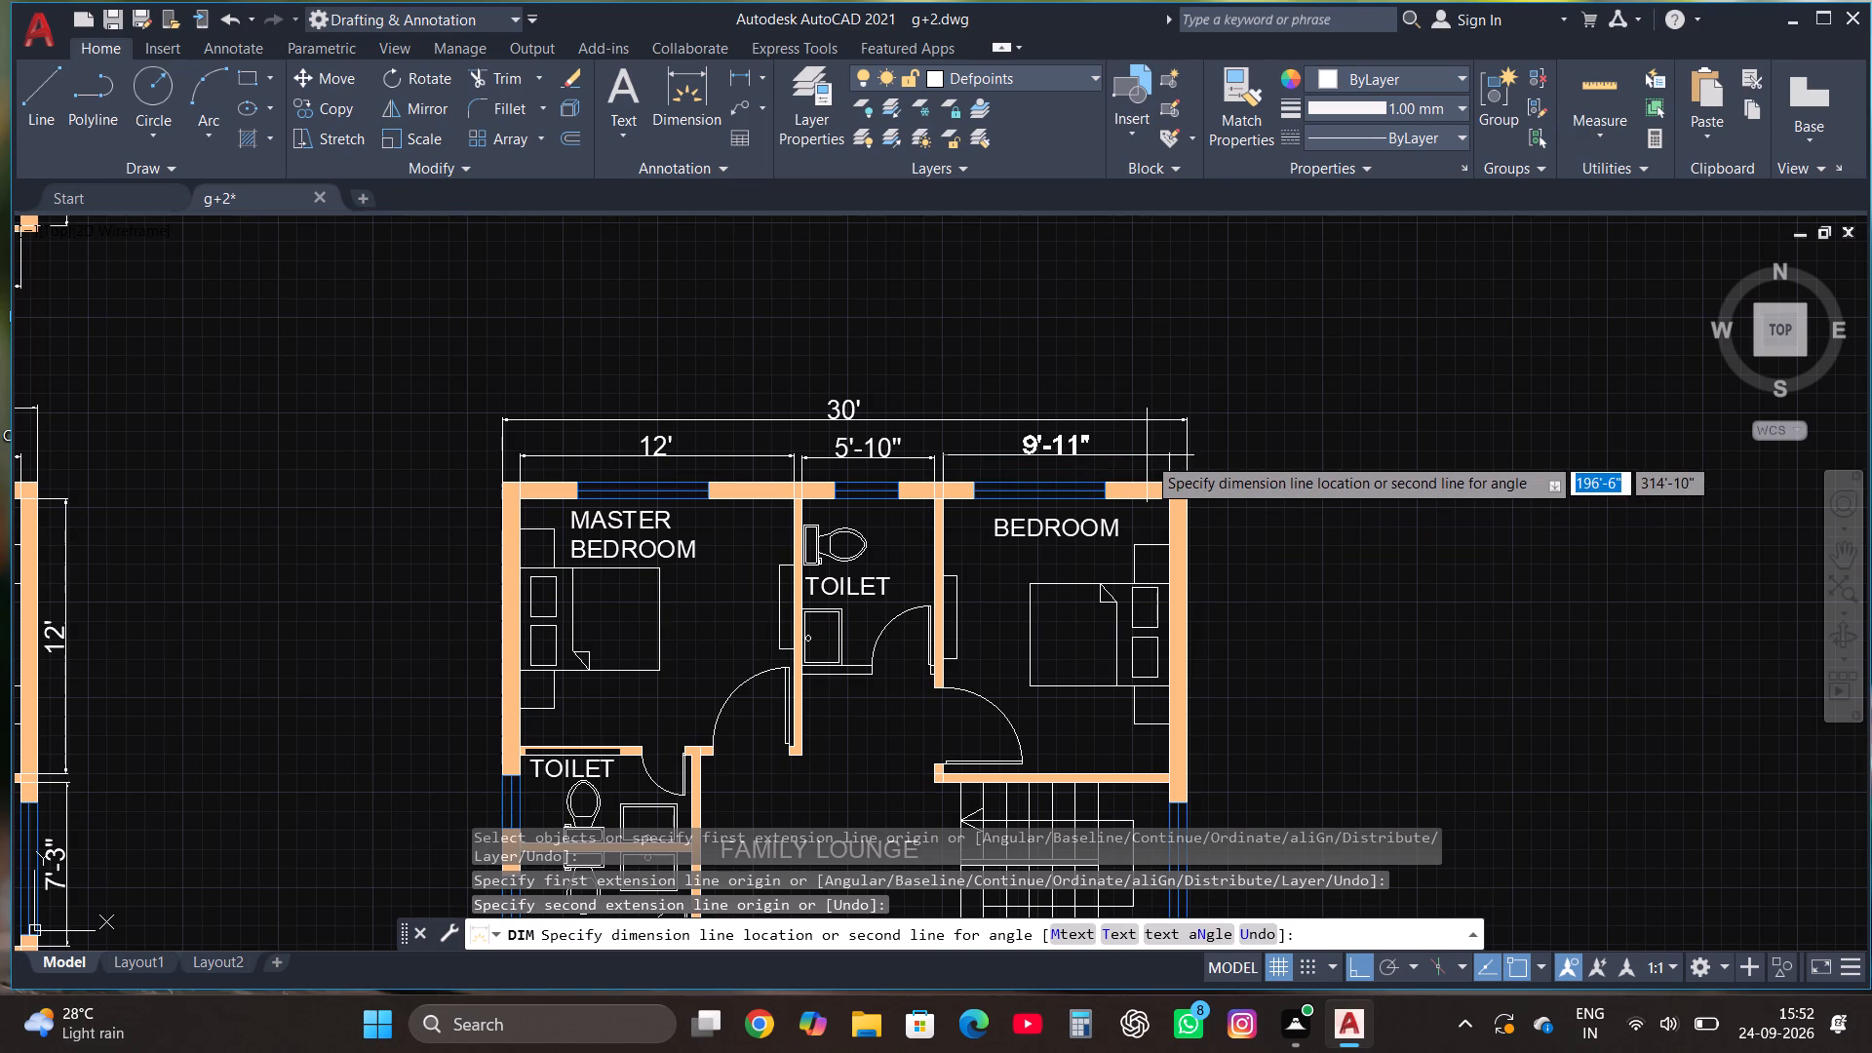
left_click(1148, 460)
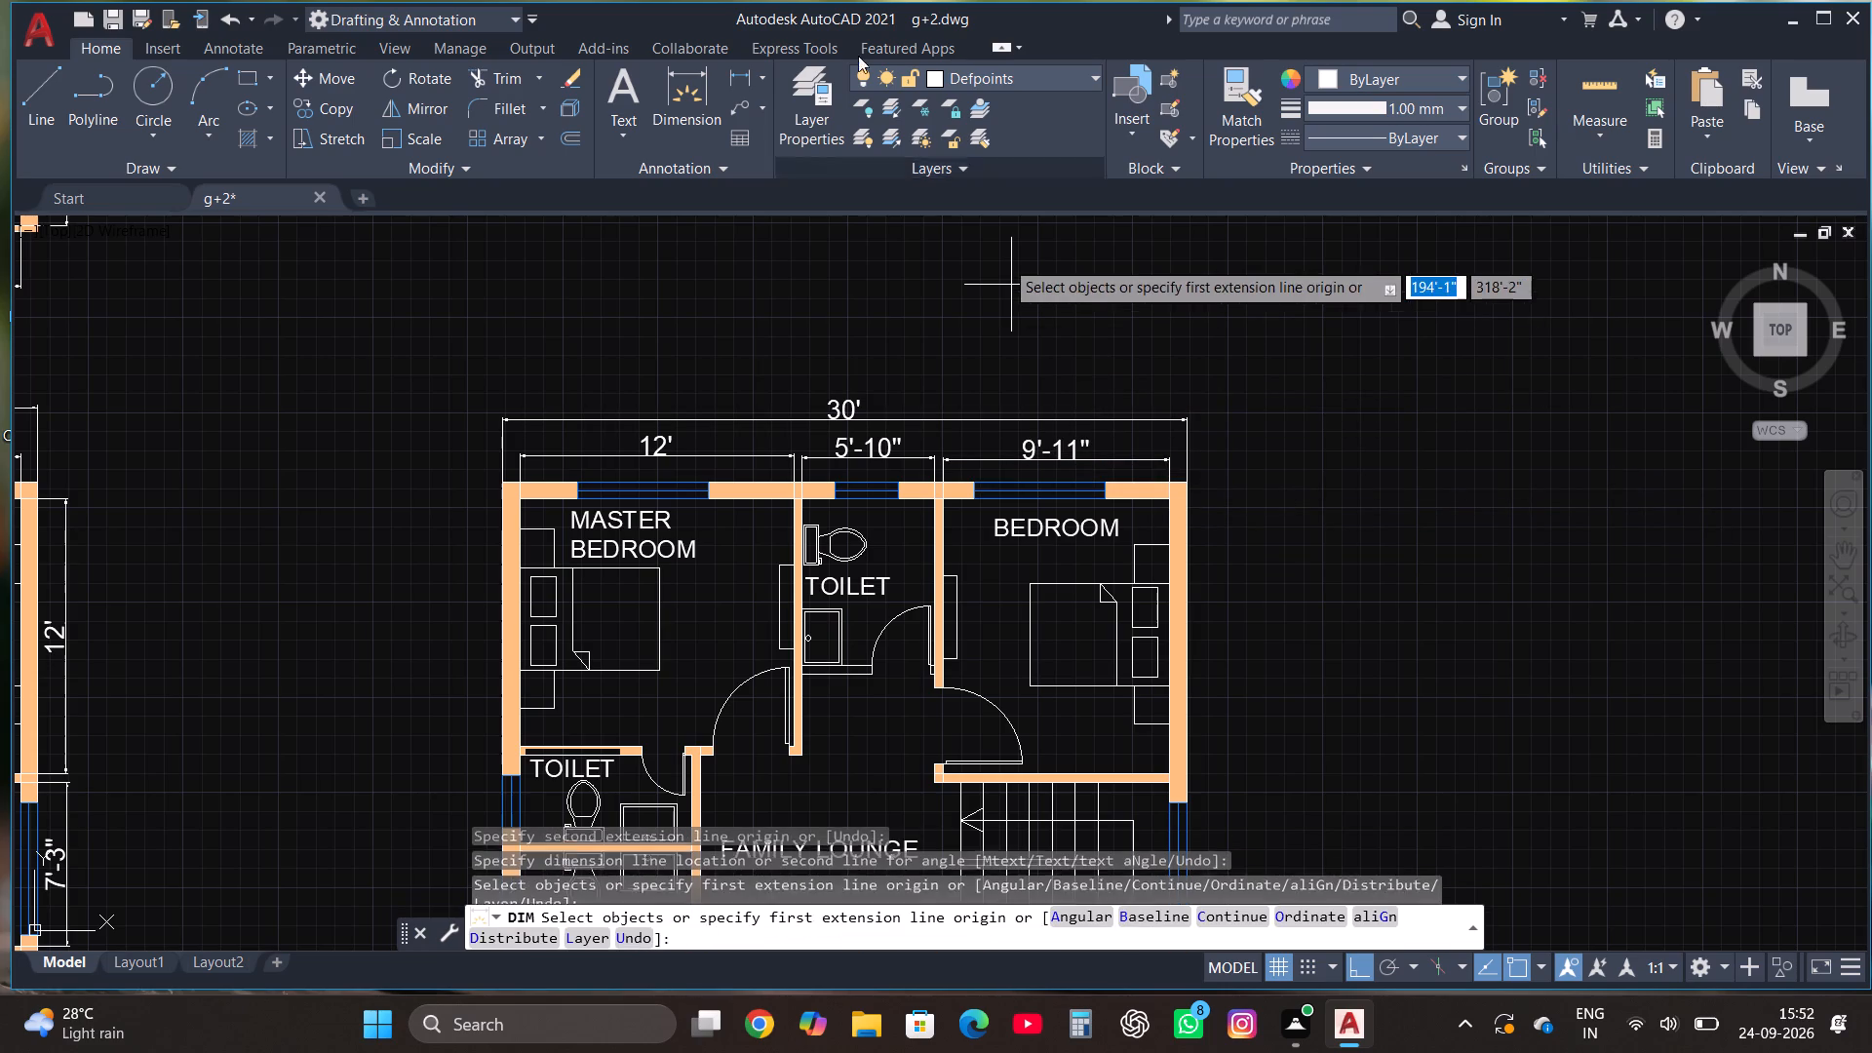
Dimension the northwest master bedroom's inner length on the east plan, placing it just outside the west wall.
left_click(694, 102)
scroll(703, 304, "down", 1)
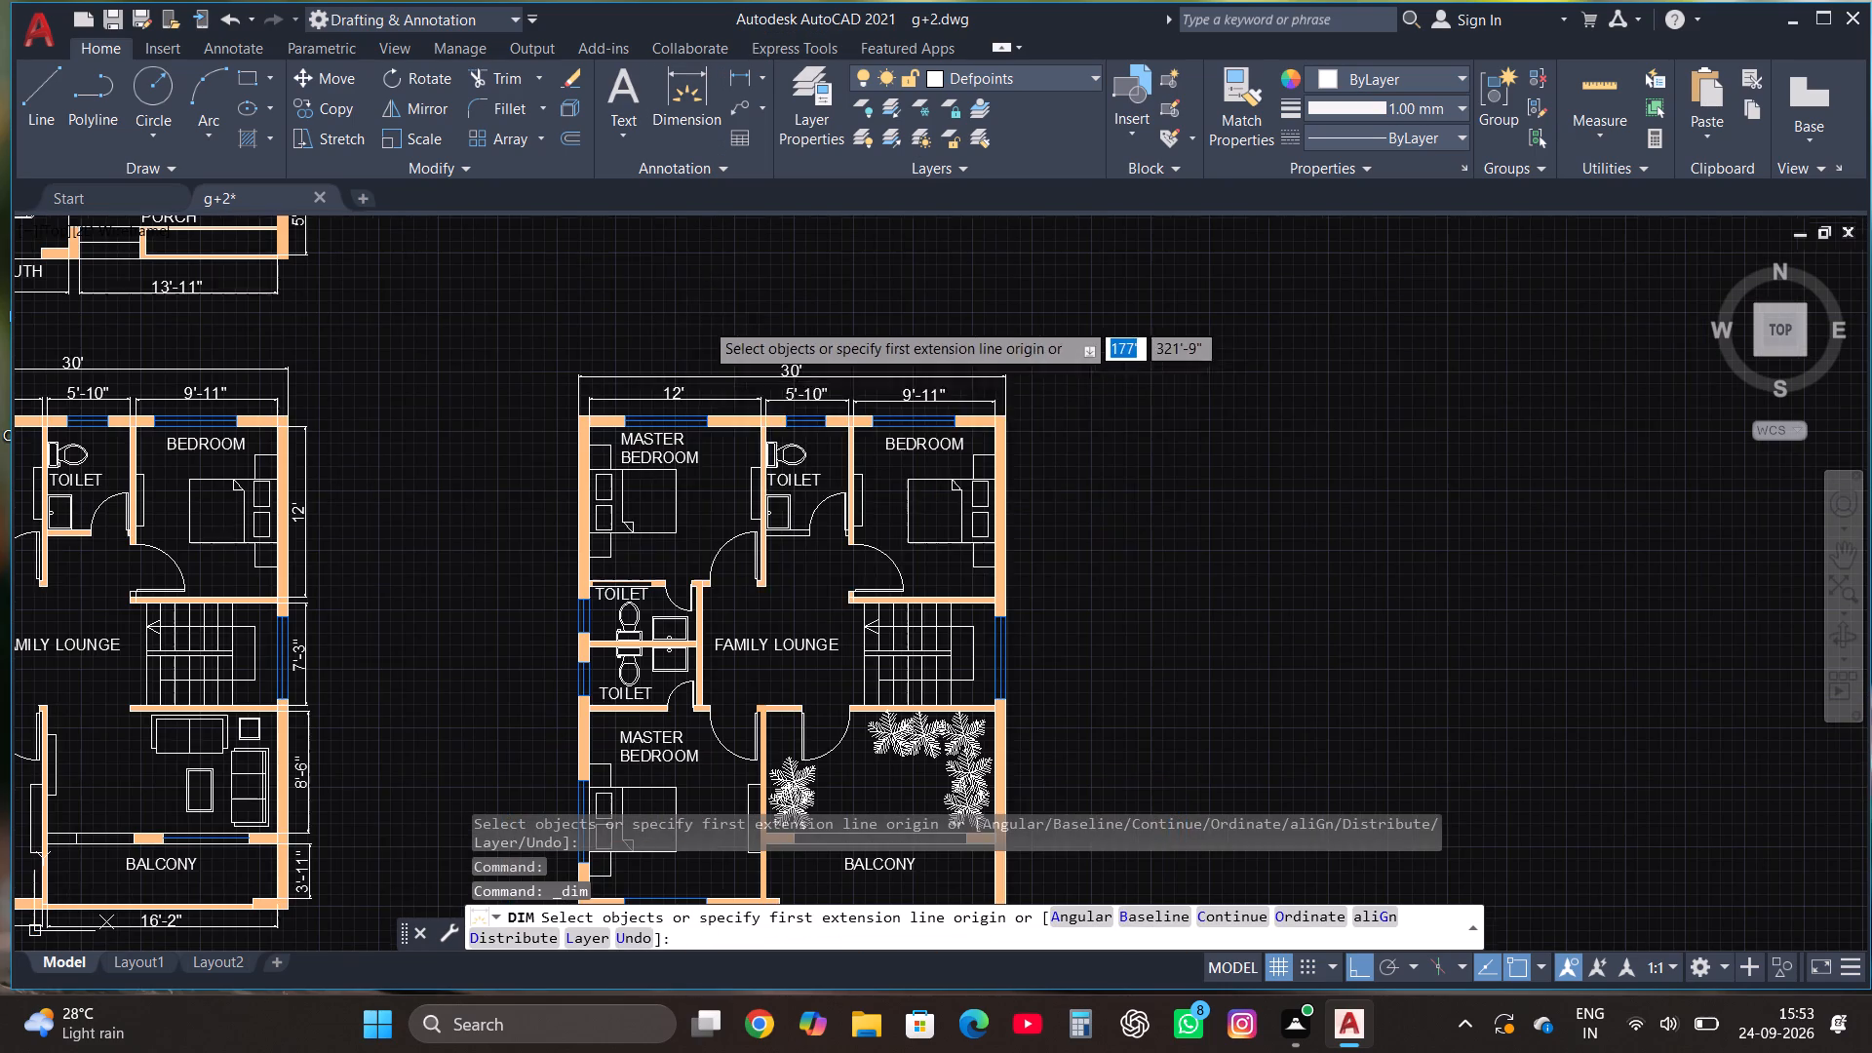
scroll(595, 562, "up", 2)
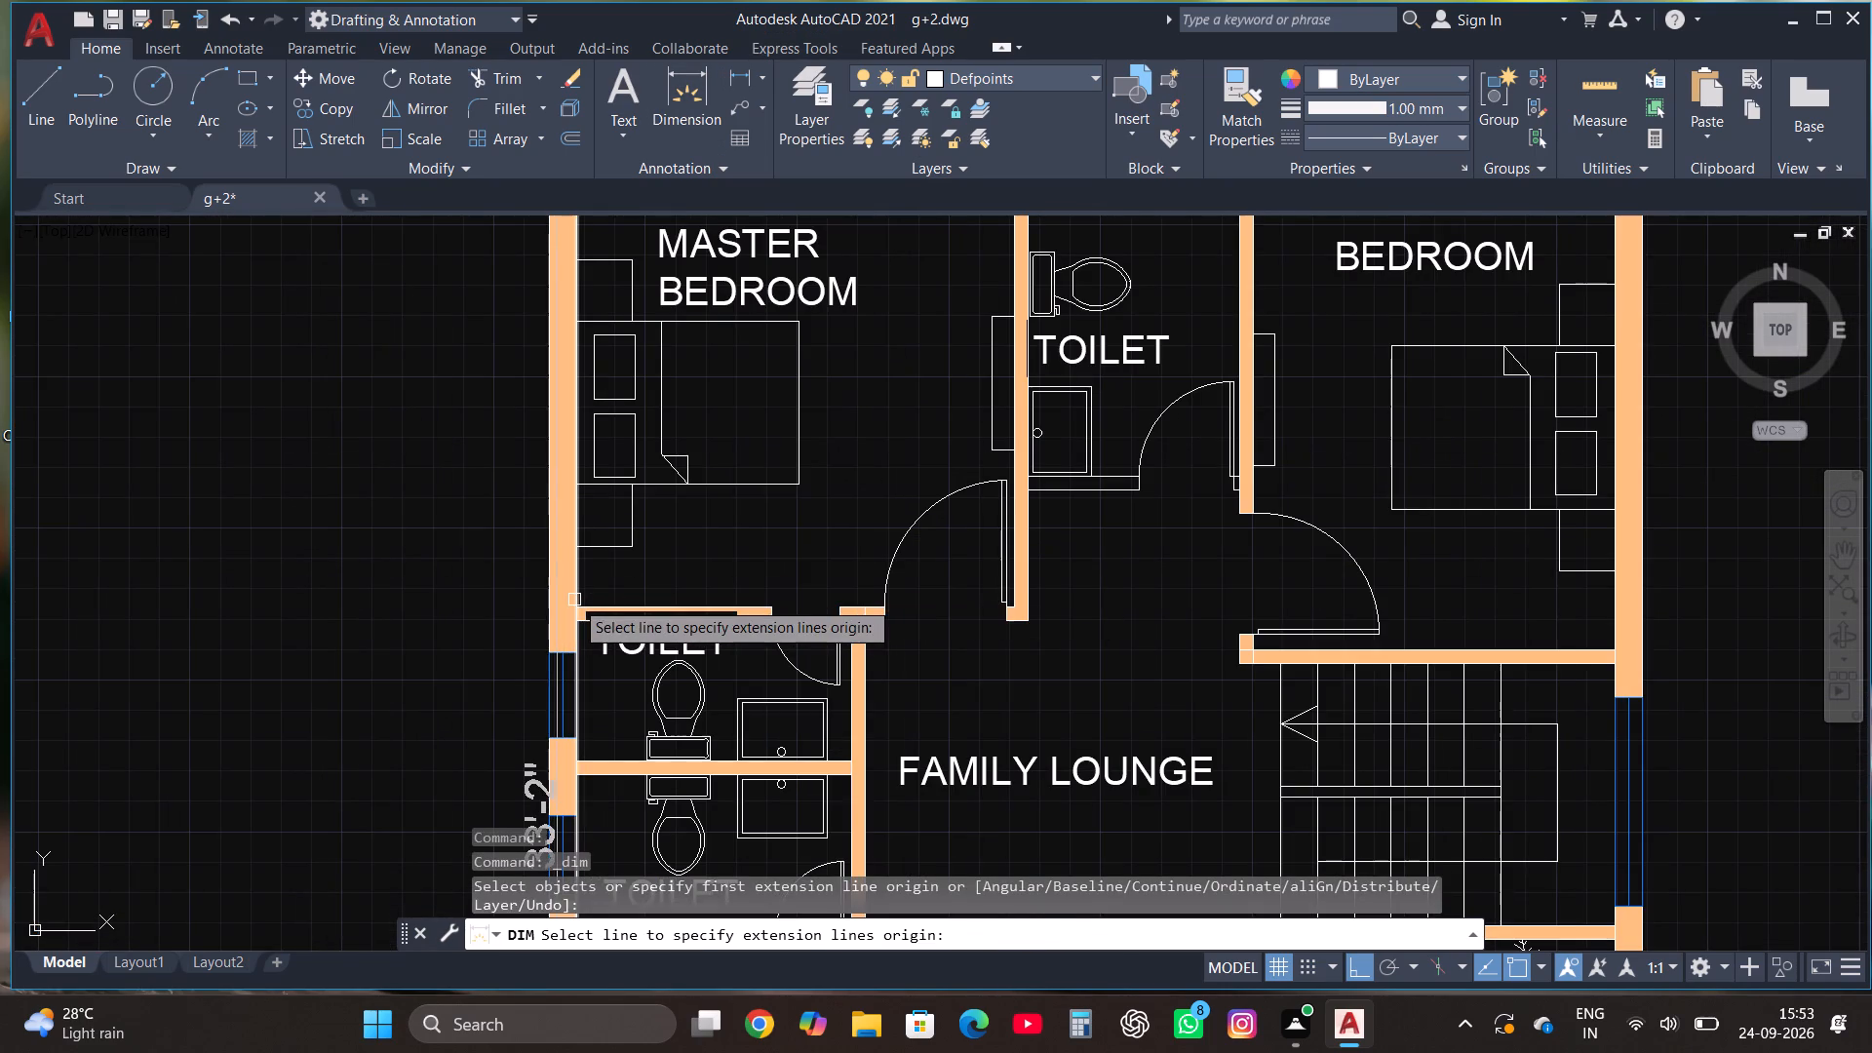
left_click(576, 603)
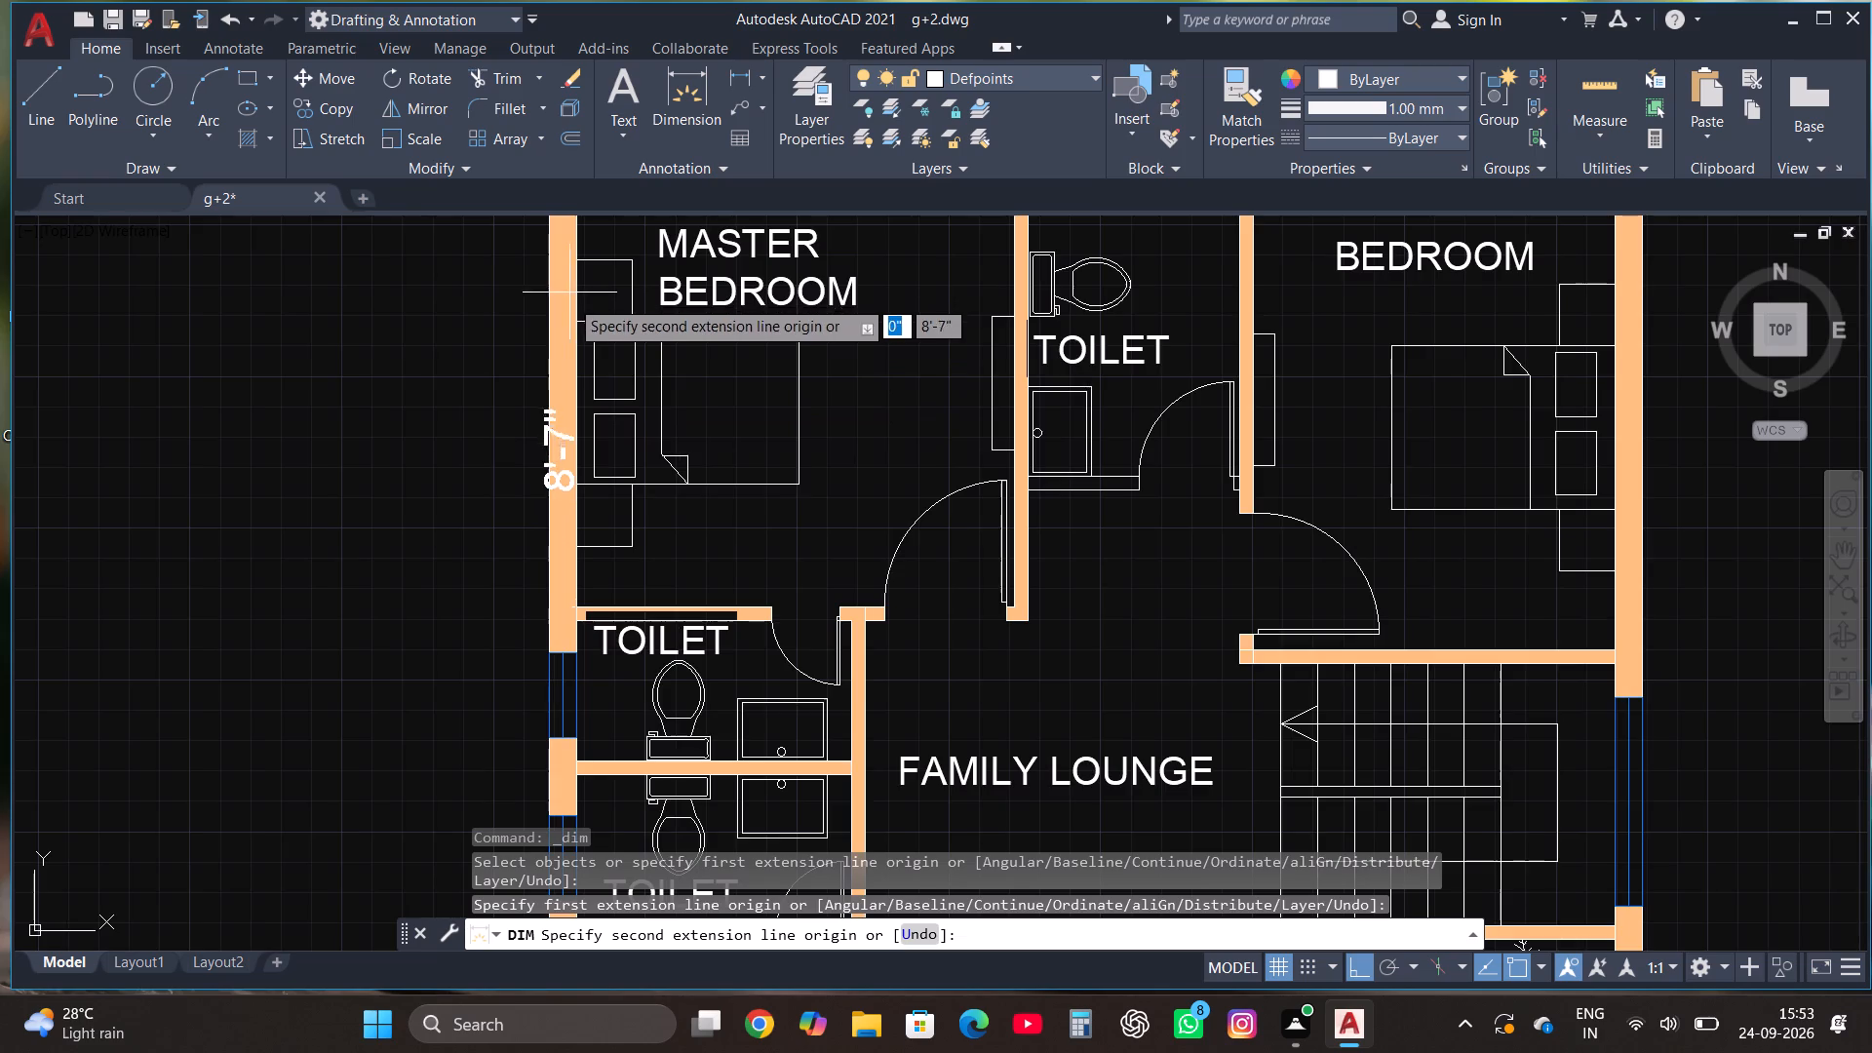
scroll(576, 361, "down", 1)
left_click(579, 266)
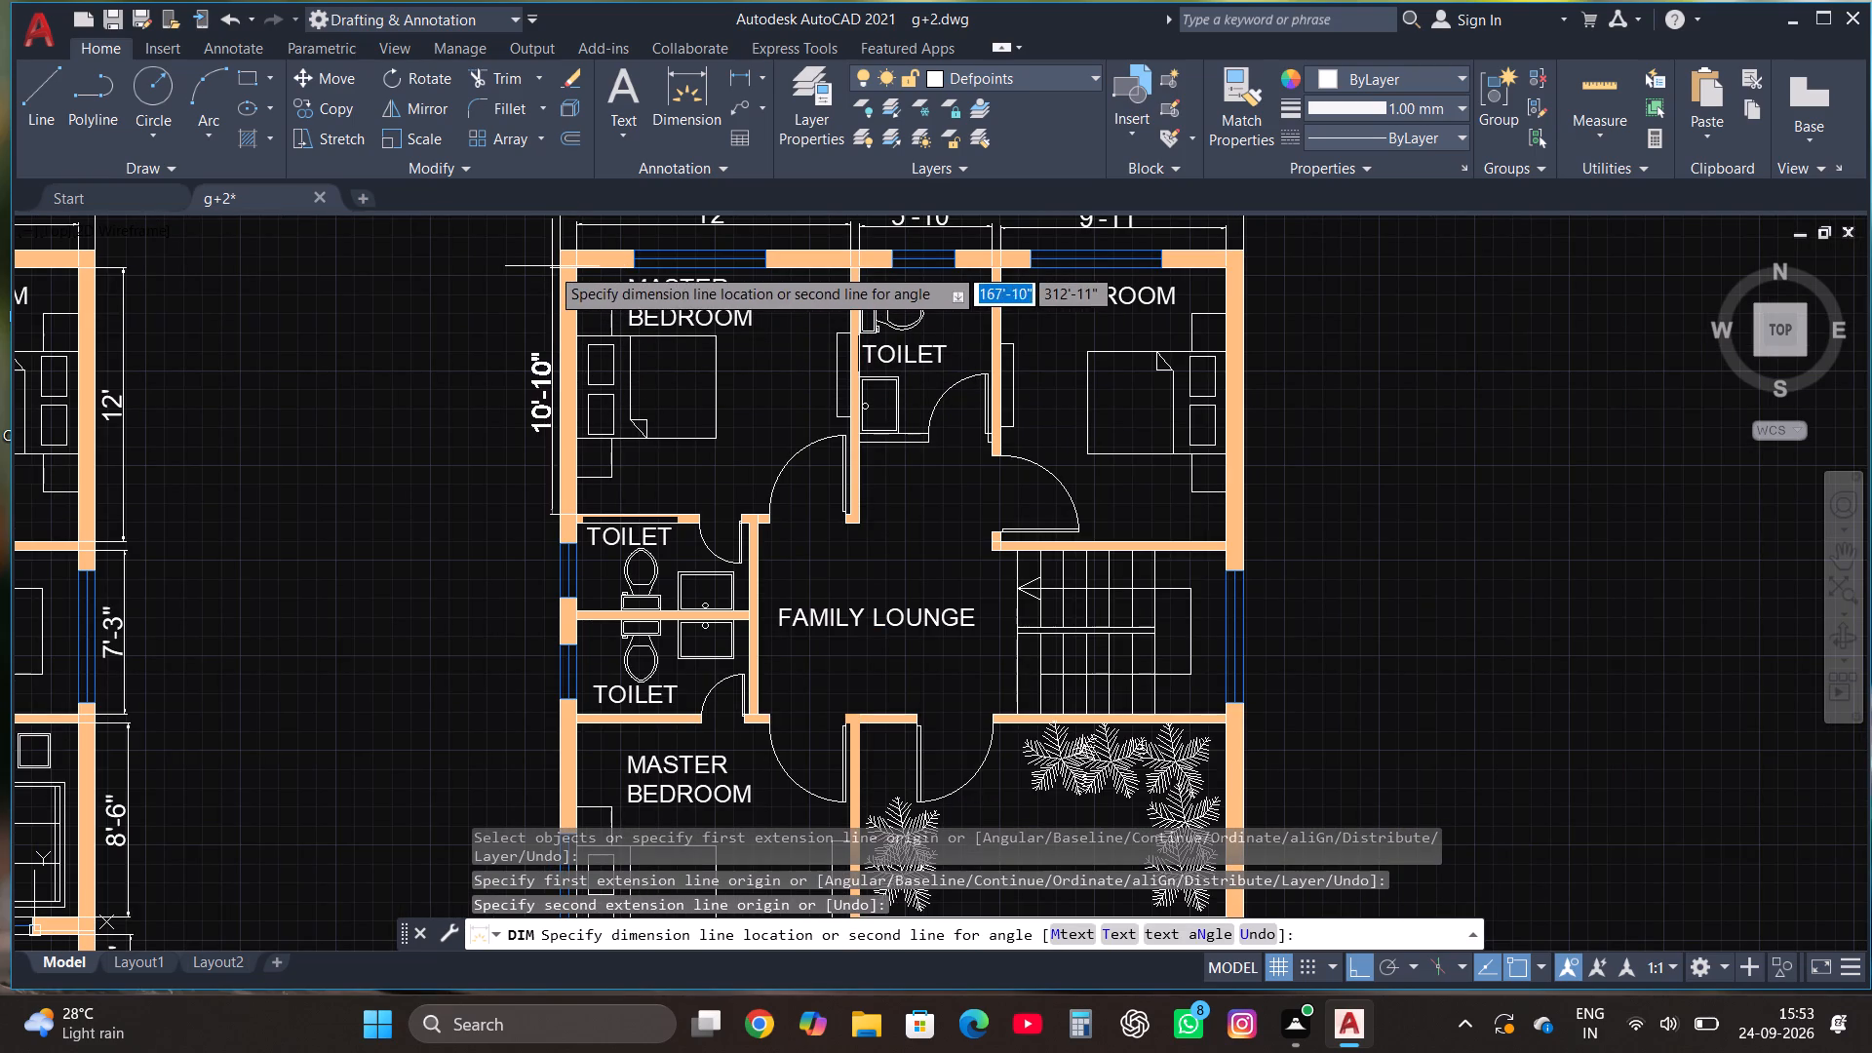
left_click(541, 269)
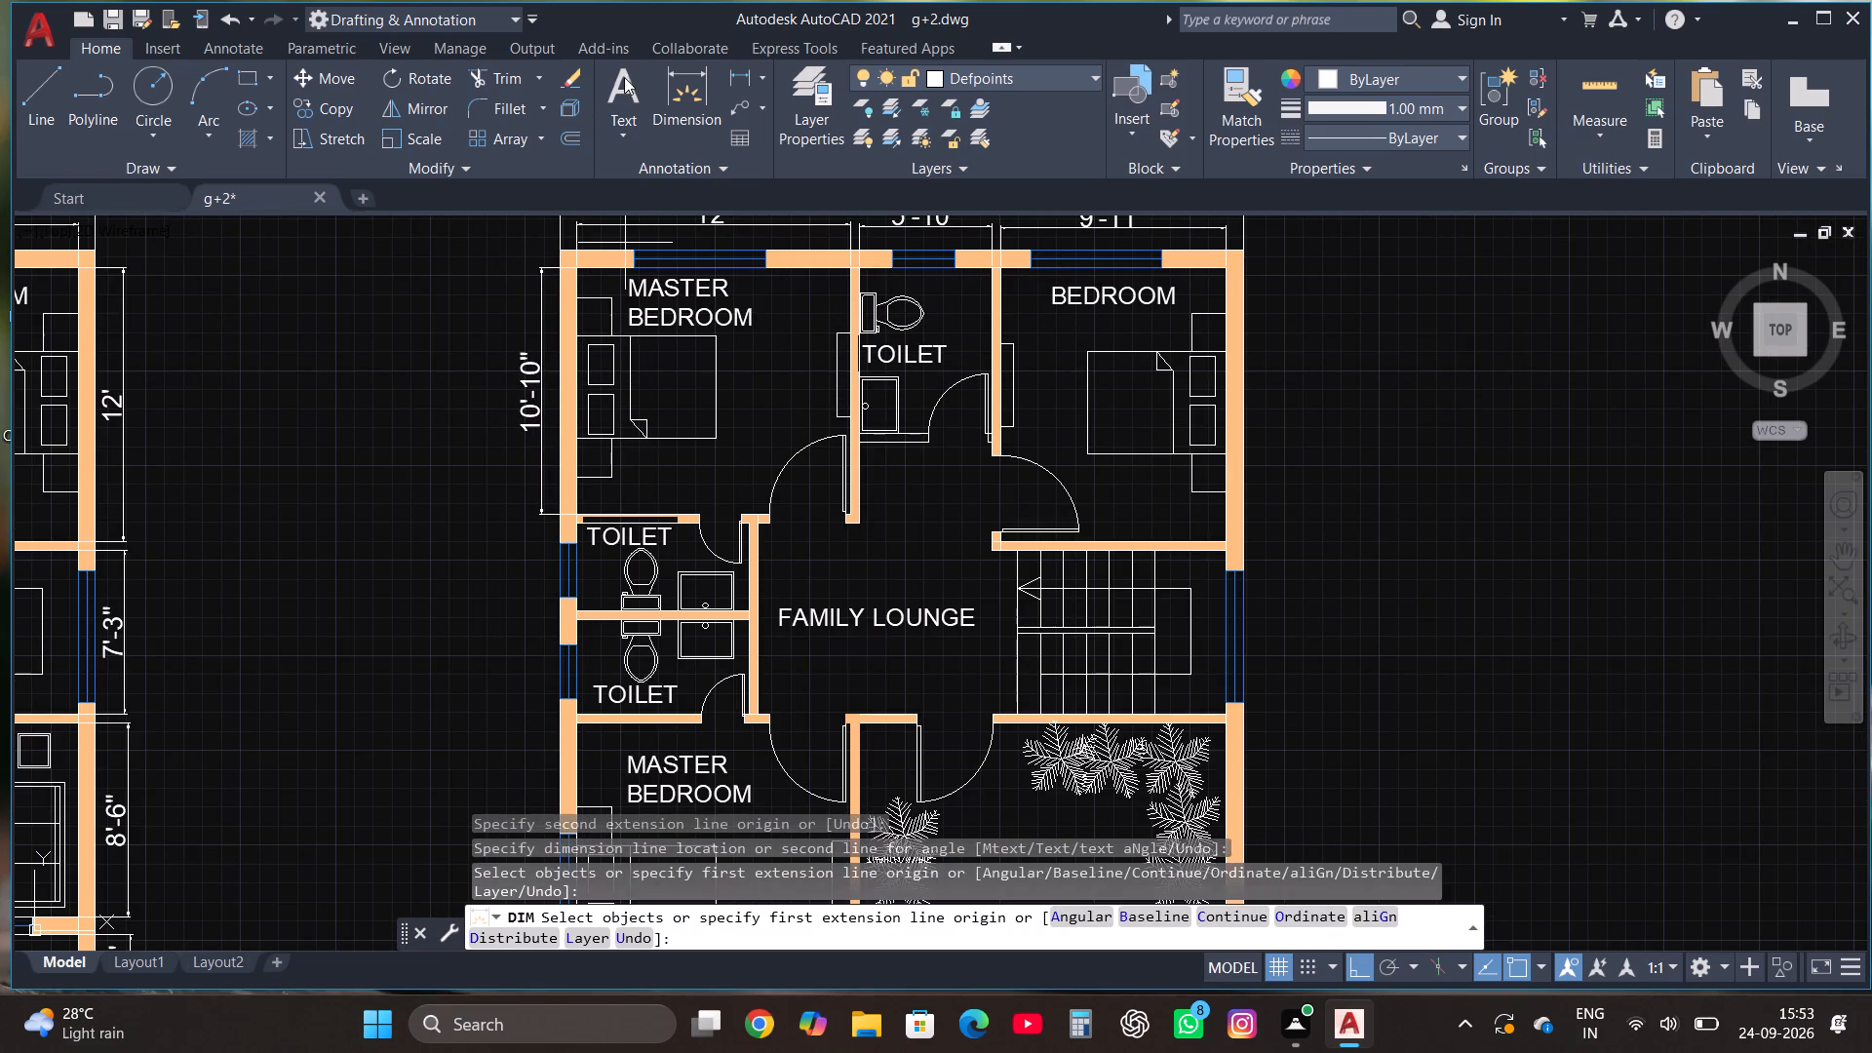
Dimension the northern of the two west toilets' inner length outside the west wall, in line with the northwest master bedroom's length dimension.
left_click(674, 89)
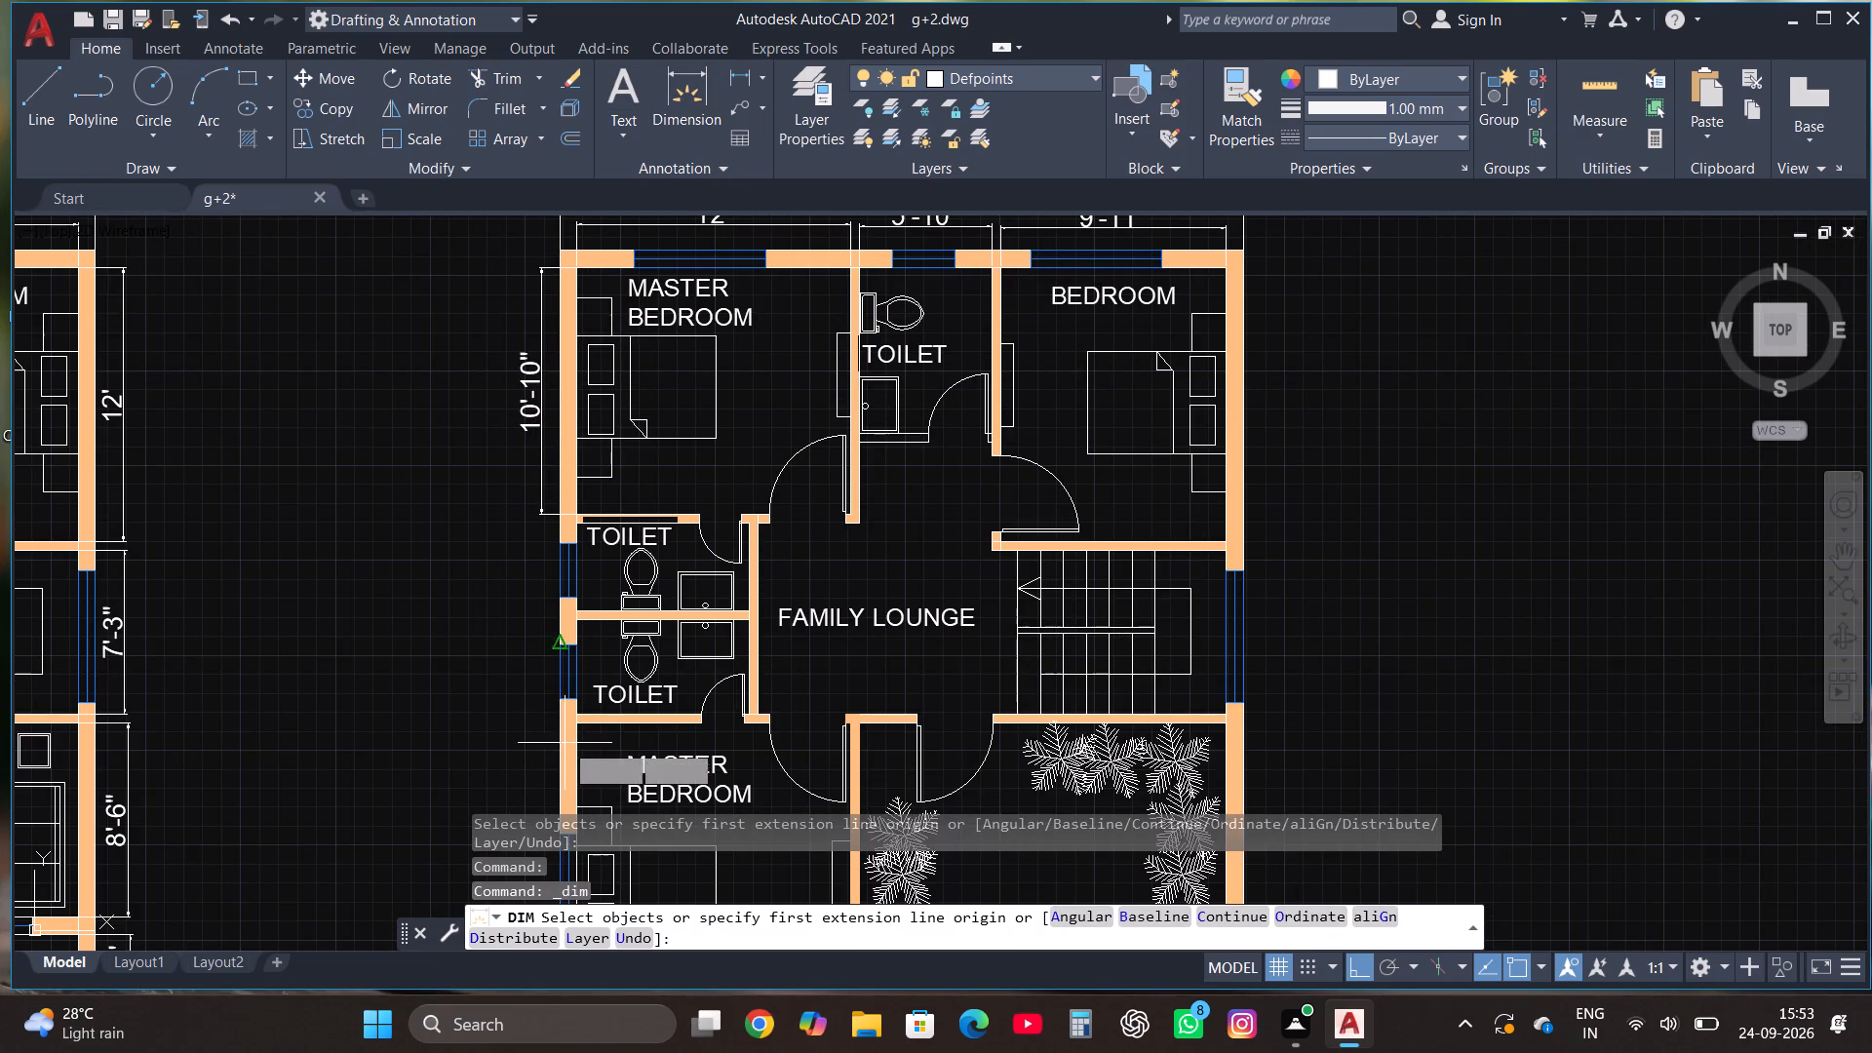
left_click(573, 526)
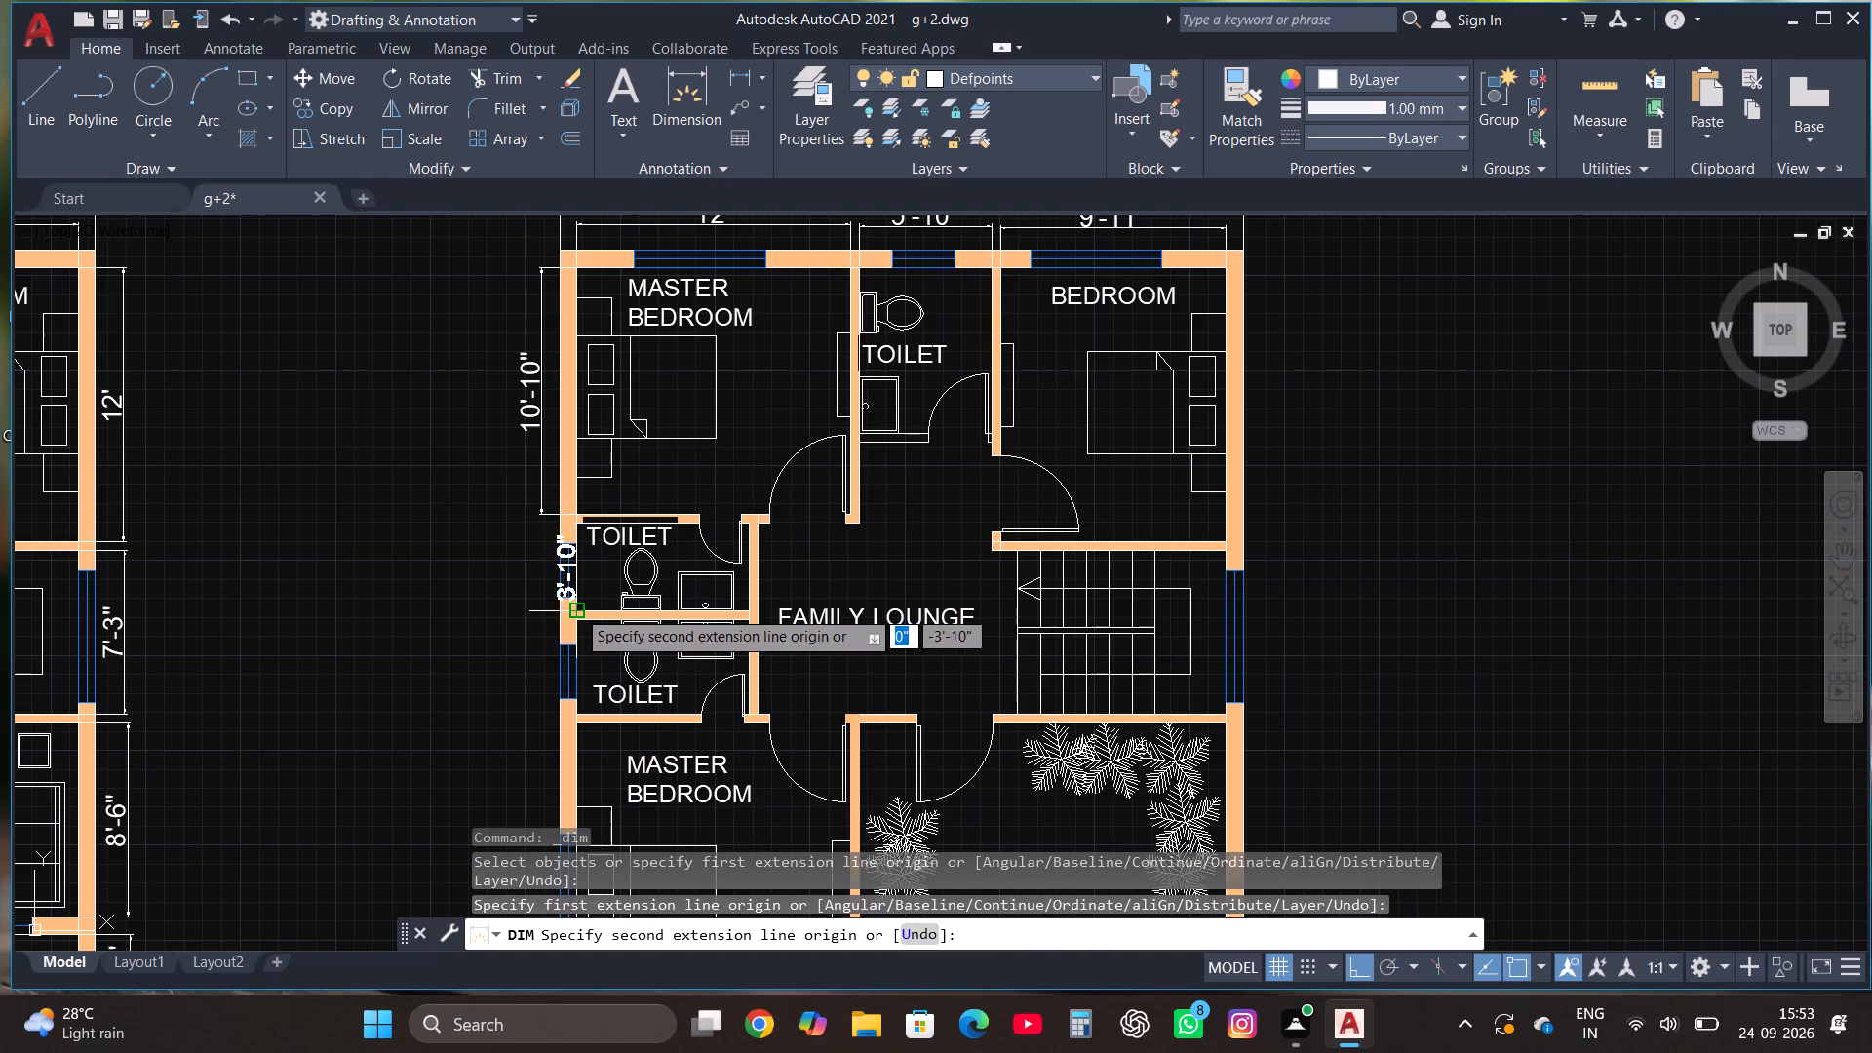
left_click(576, 608)
left_click(541, 606)
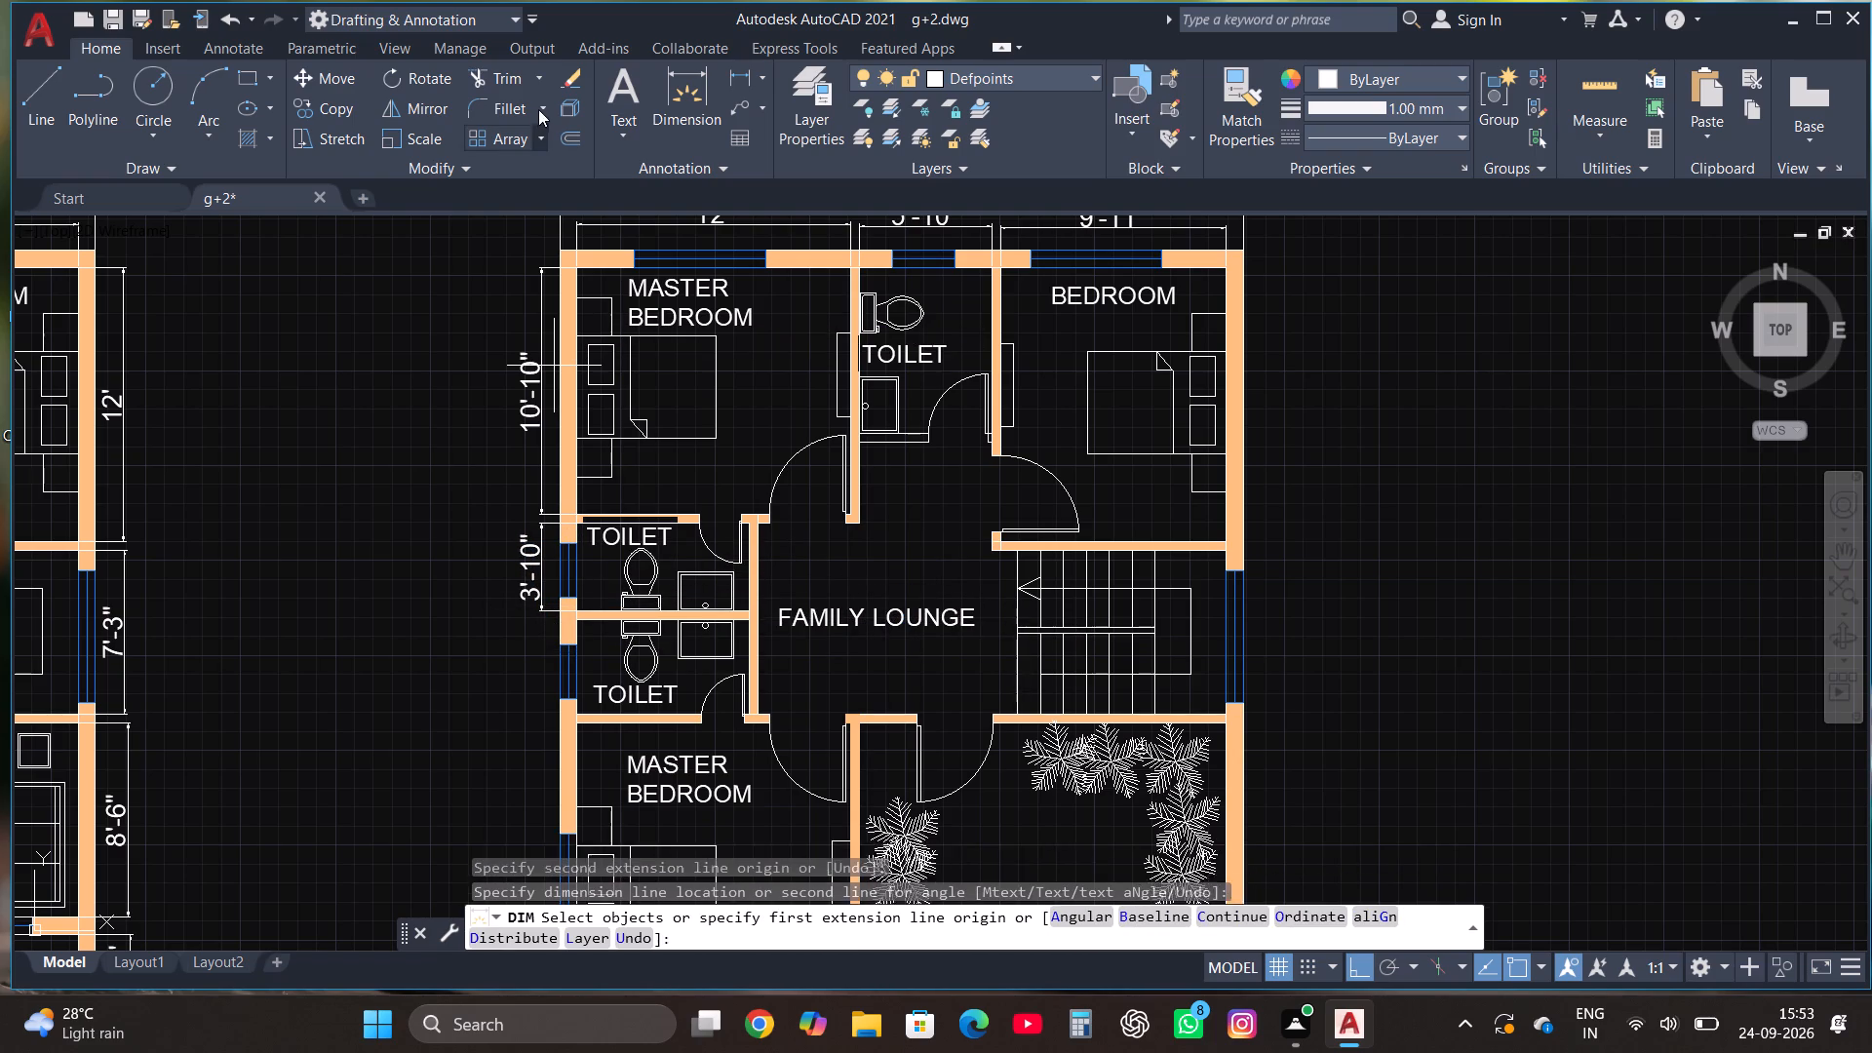
Dimension the southern of the two west toilets' inner length outside the west wall, in line with the northern toilet's dimension.
left_click(679, 85)
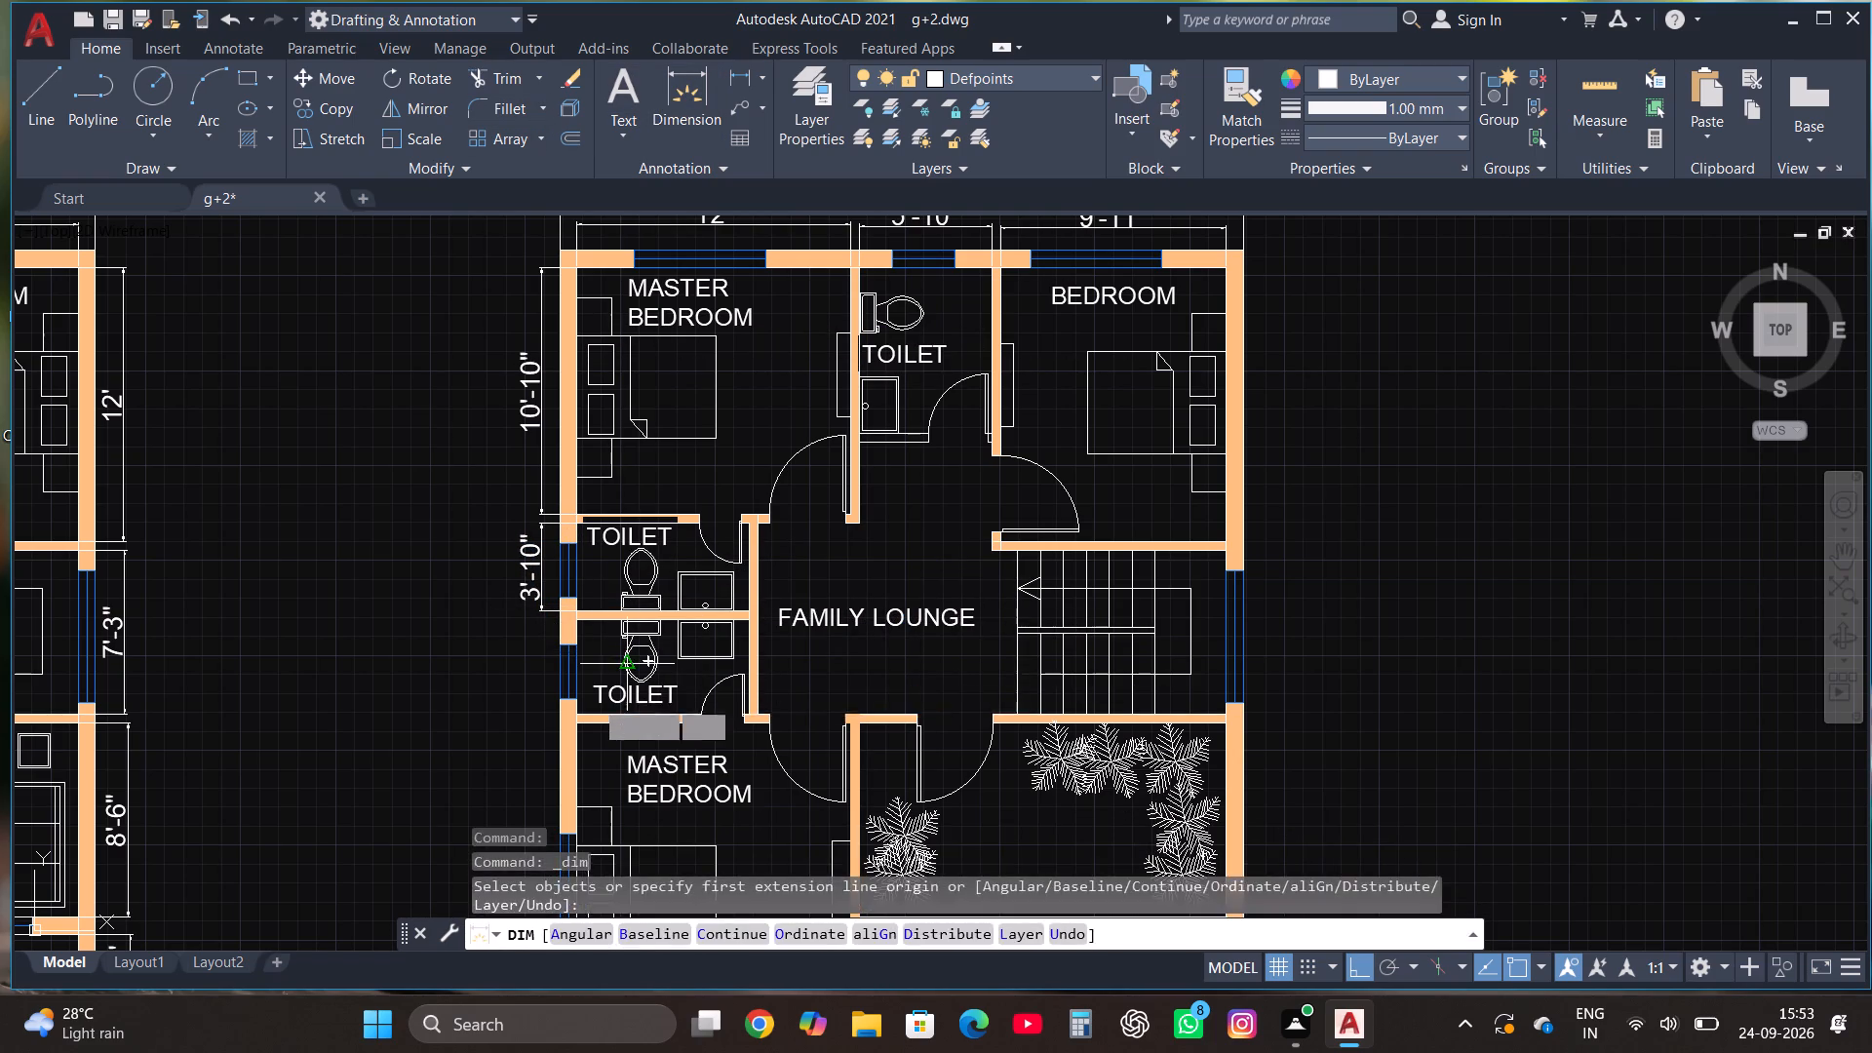
left_click(579, 712)
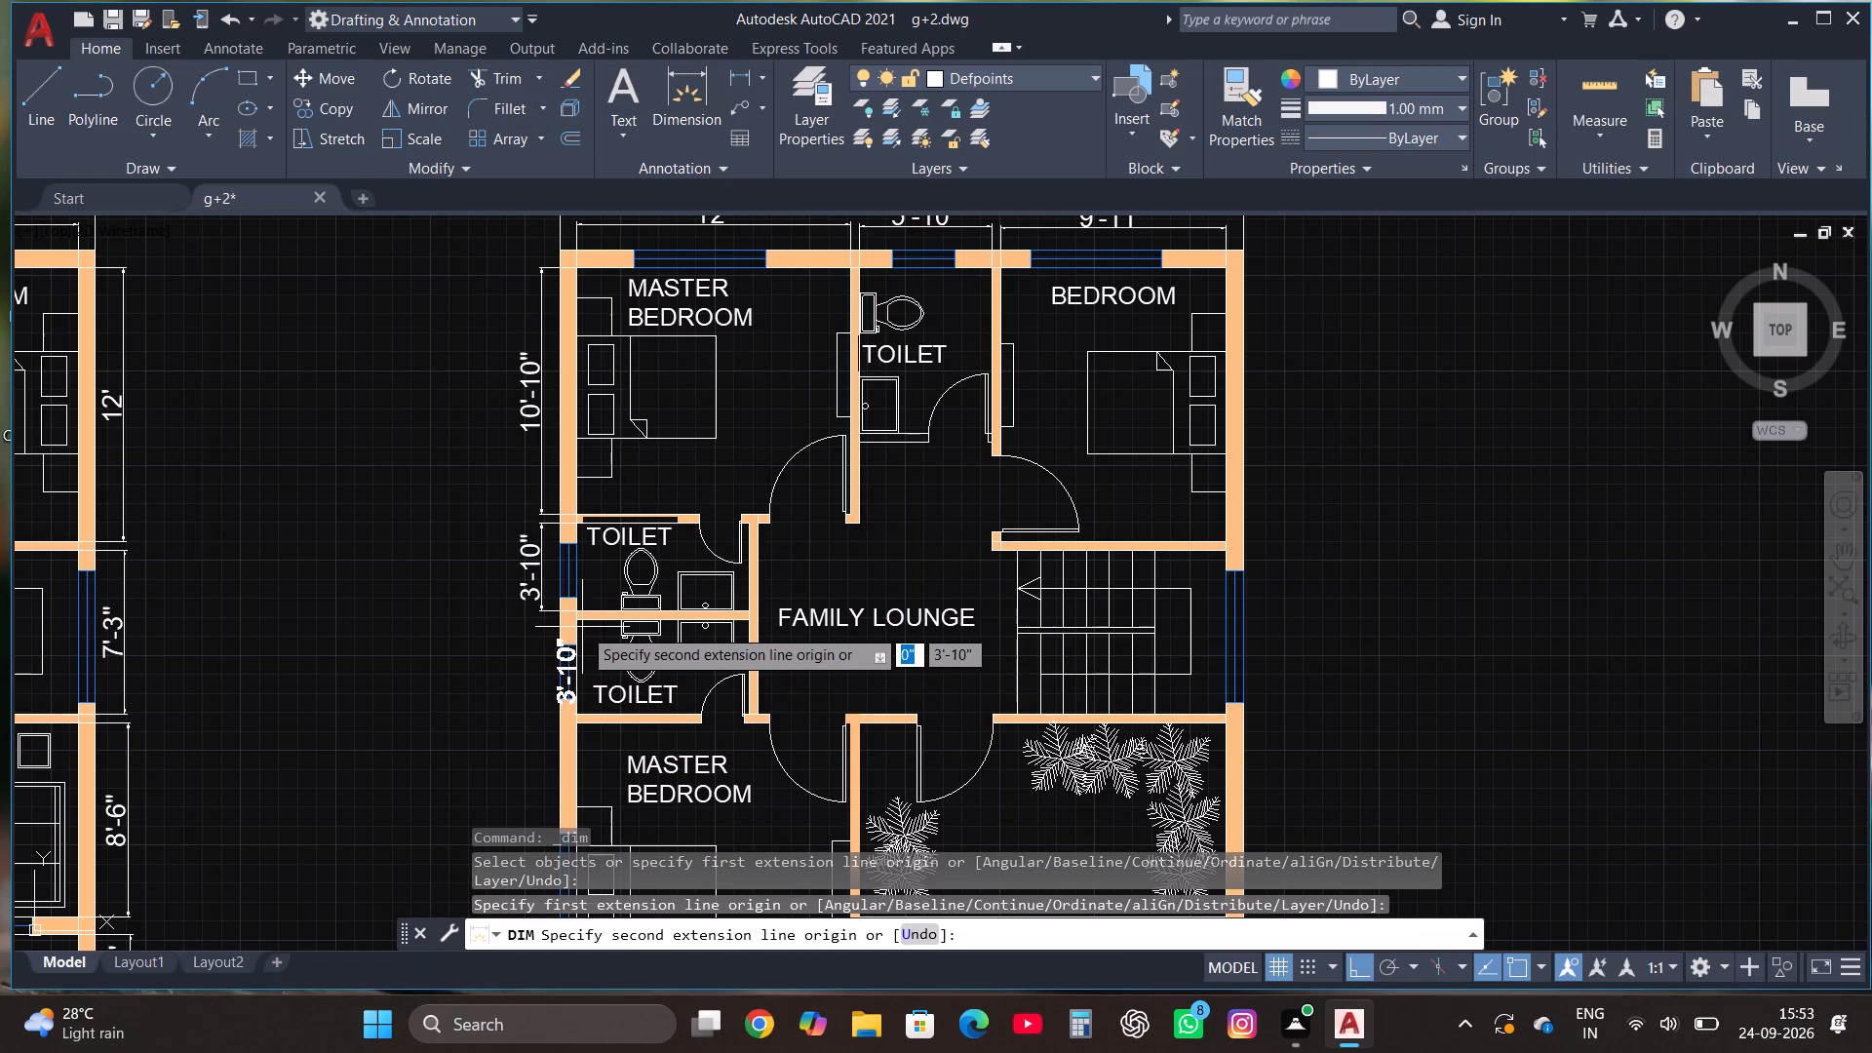
left_click(578, 620)
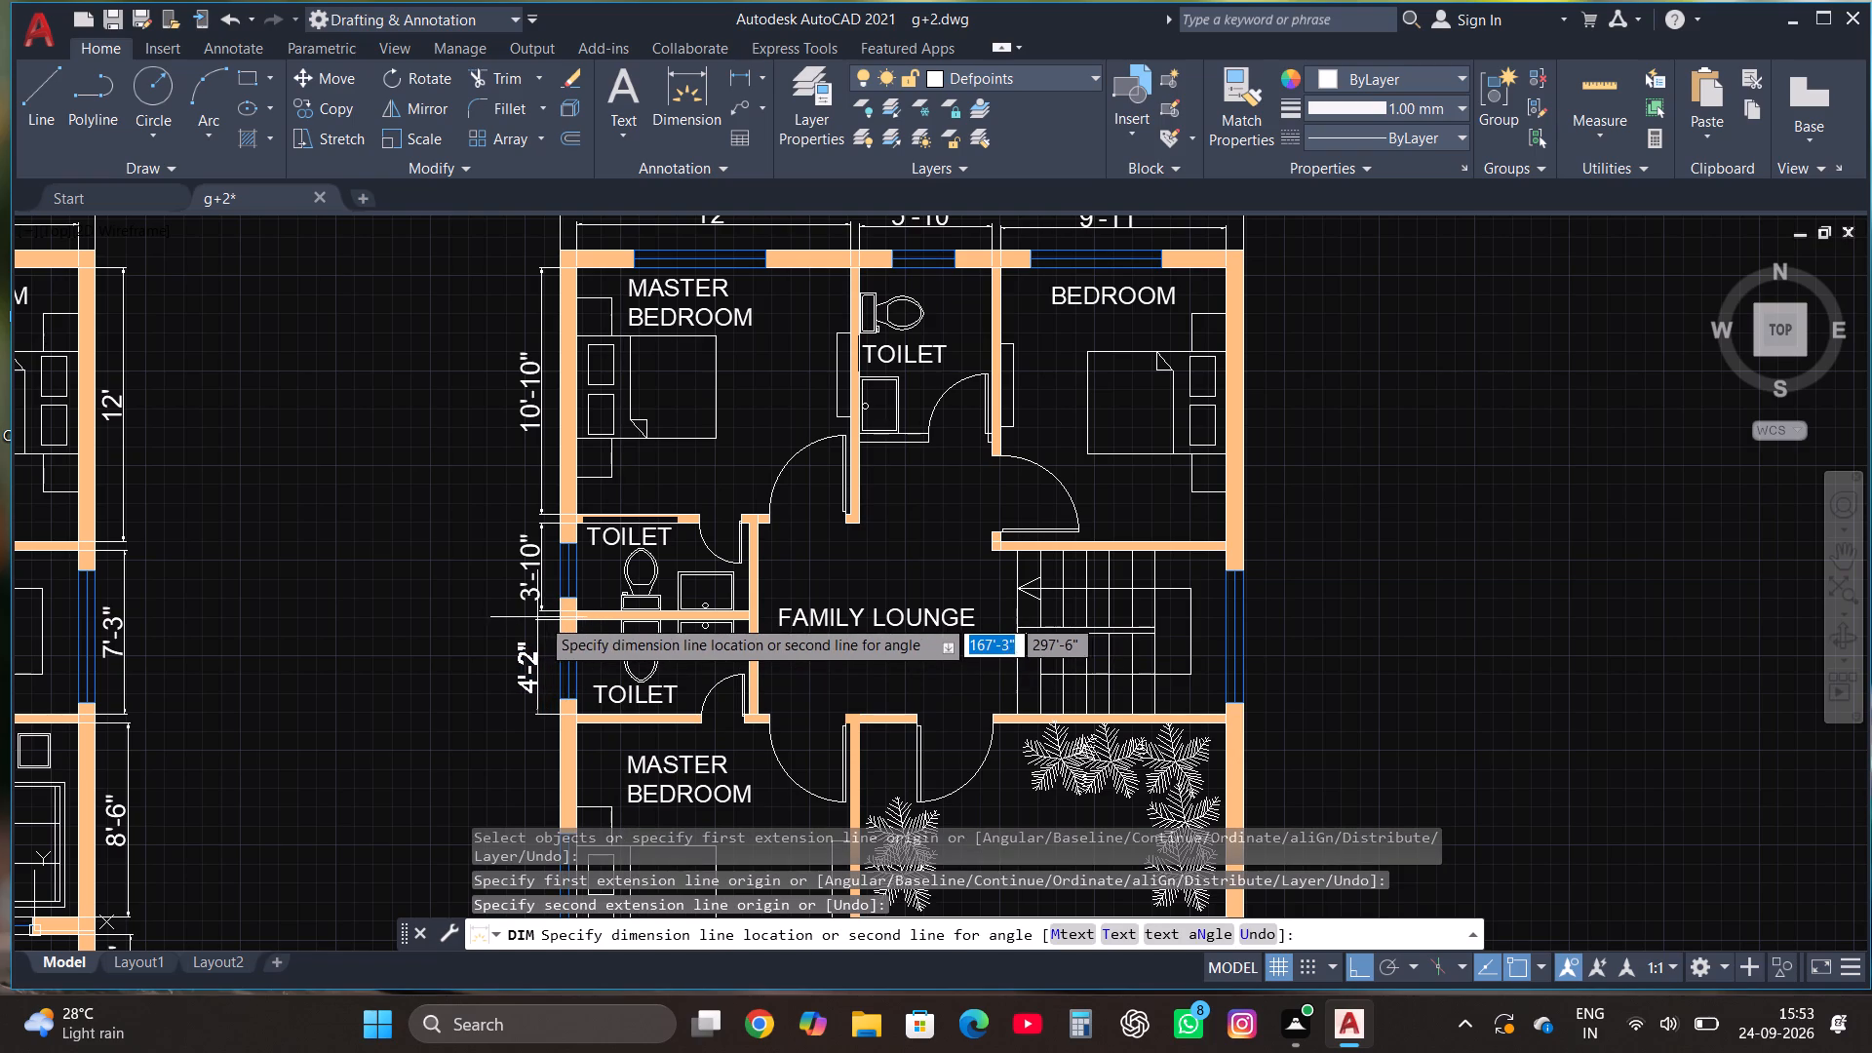
left_click(543, 614)
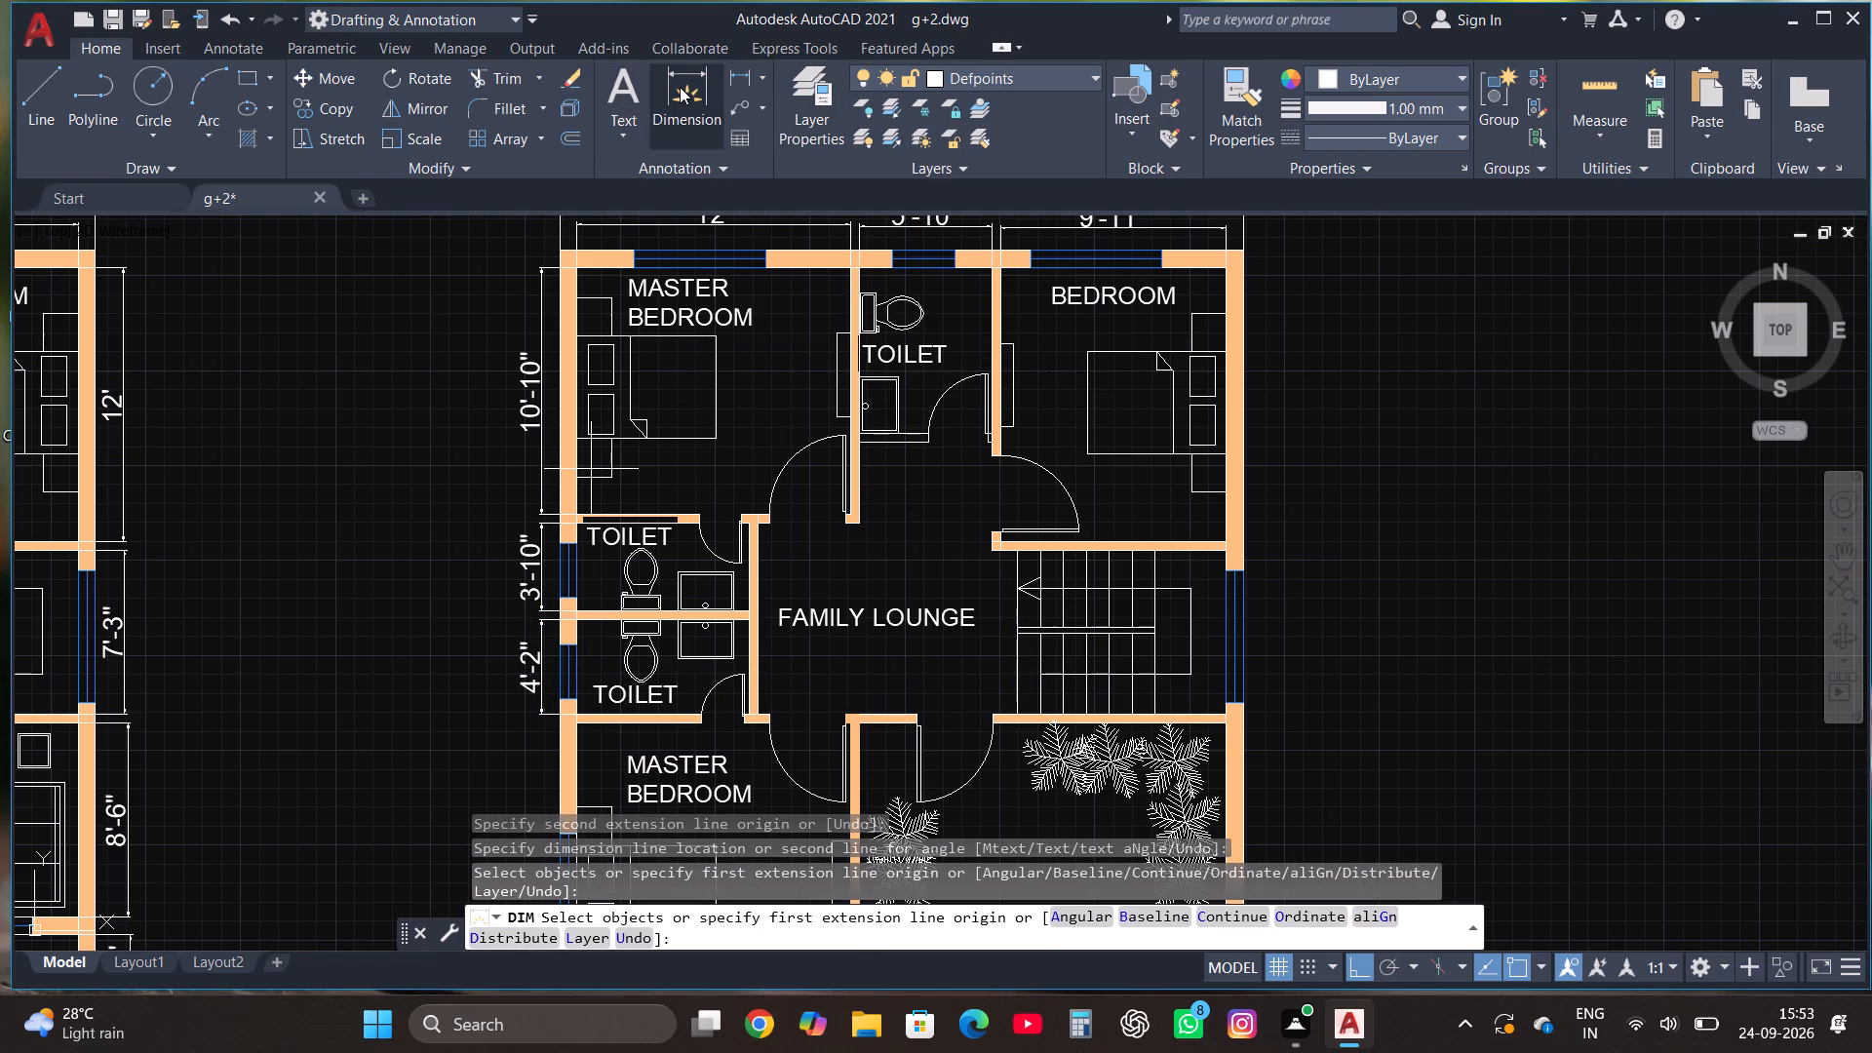
Dimension the southwest master bedroom's length outside the west wall, in line with the toilets' length dimensions.
left_click(680, 87)
scroll(680, 381, "down", 1)
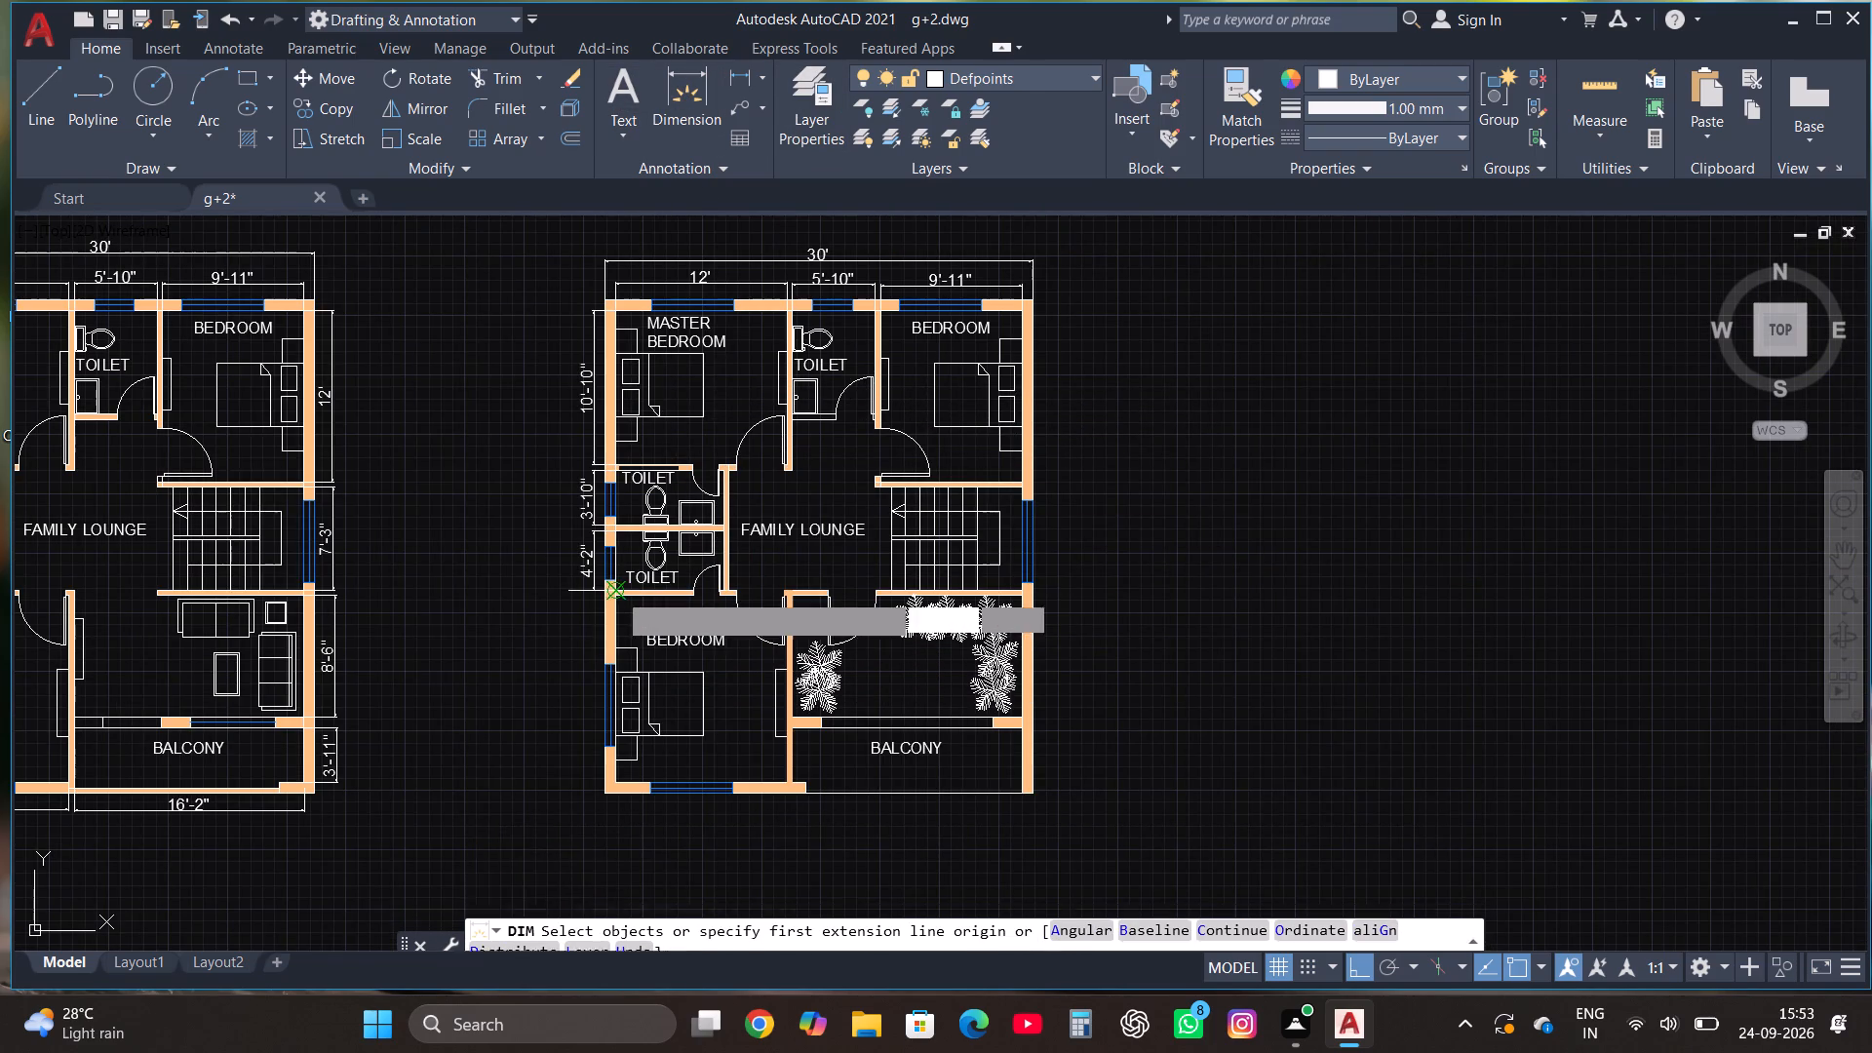
scroll(617, 595, "up", 3)
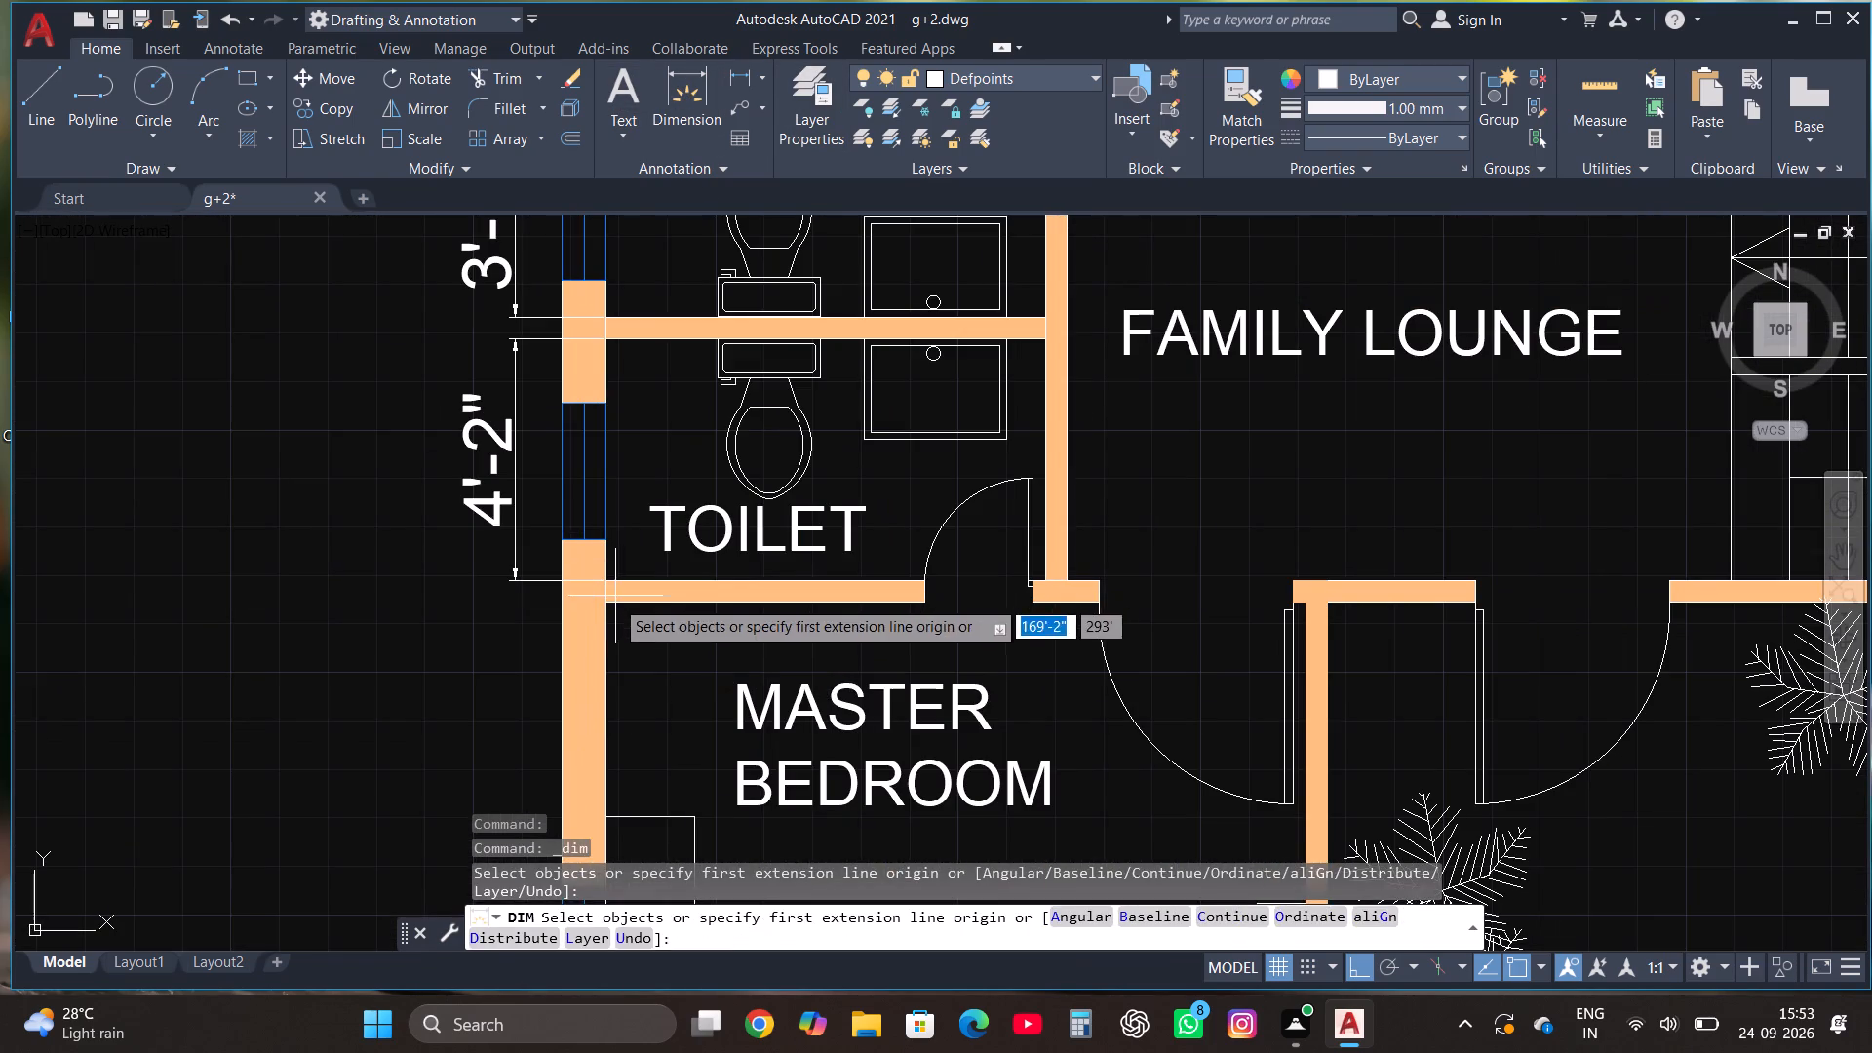
left_click(605, 606)
scroll(635, 561, "down", 4)
scroll(632, 758, "up", 3)
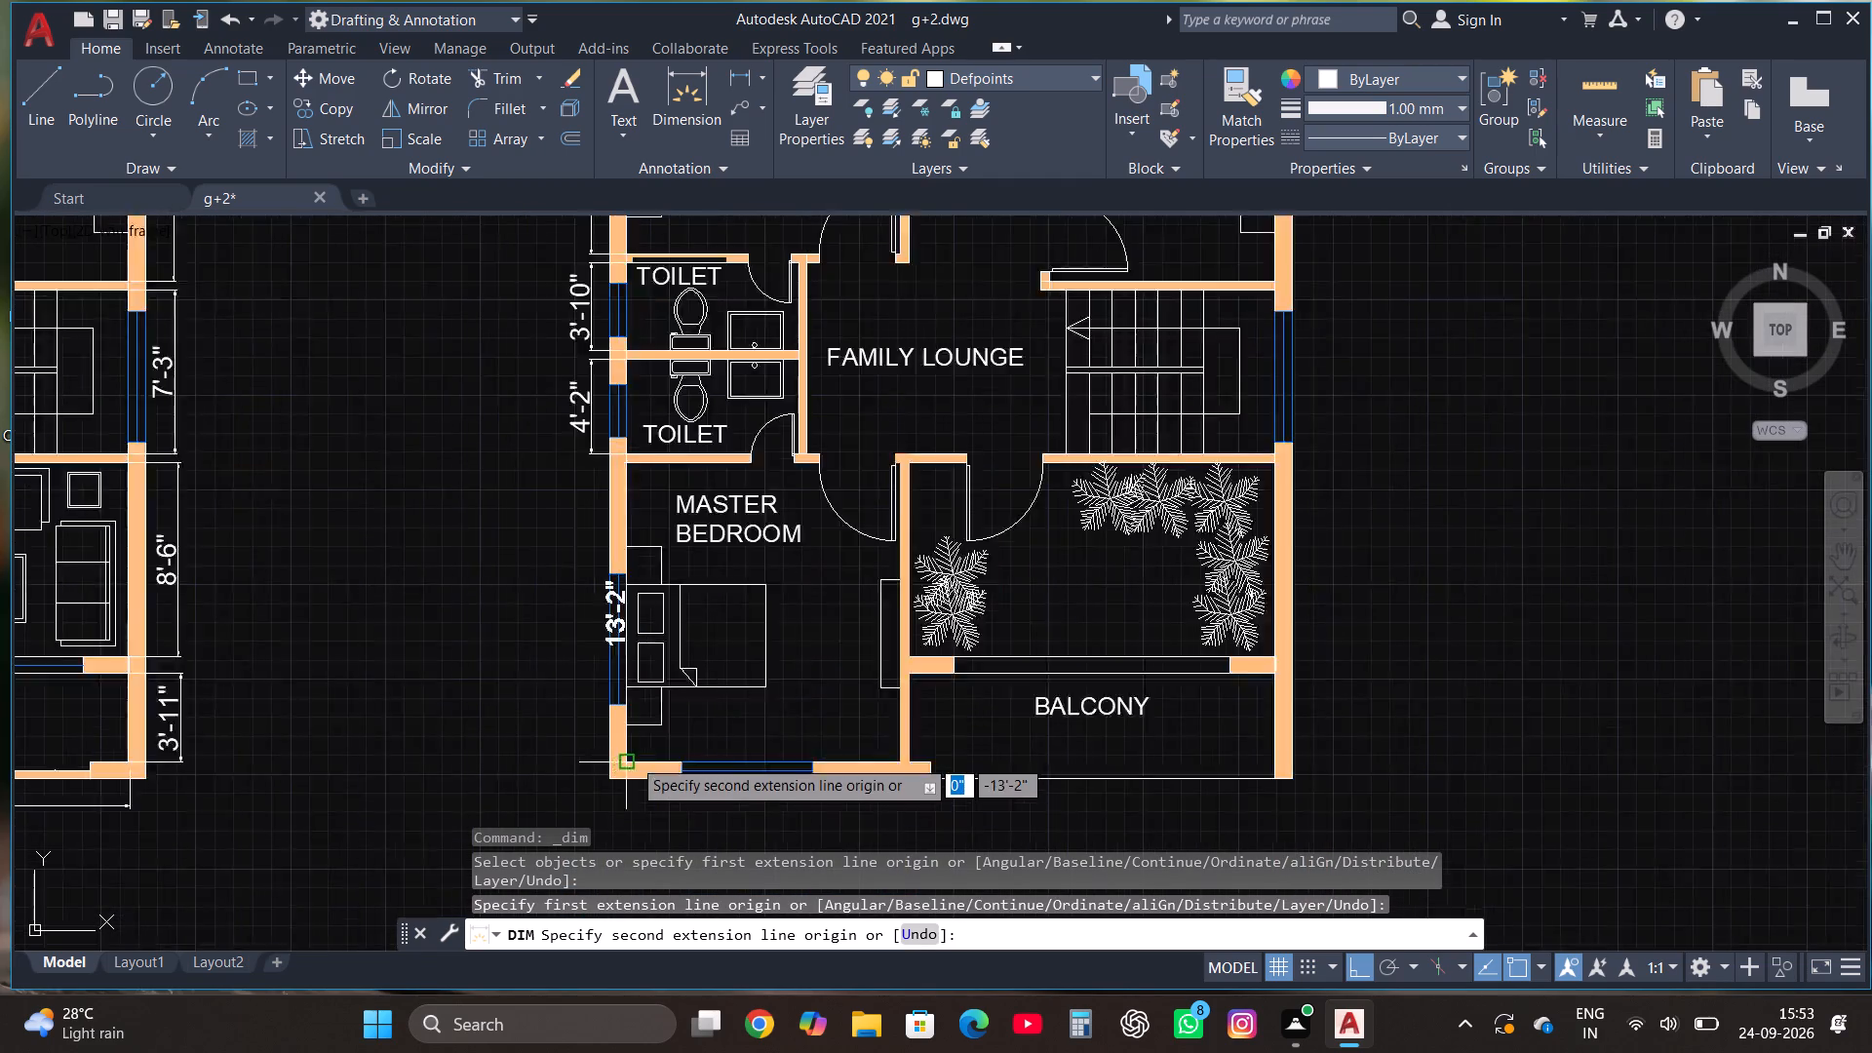
left_click(614, 773)
scroll(613, 773, "down", 2)
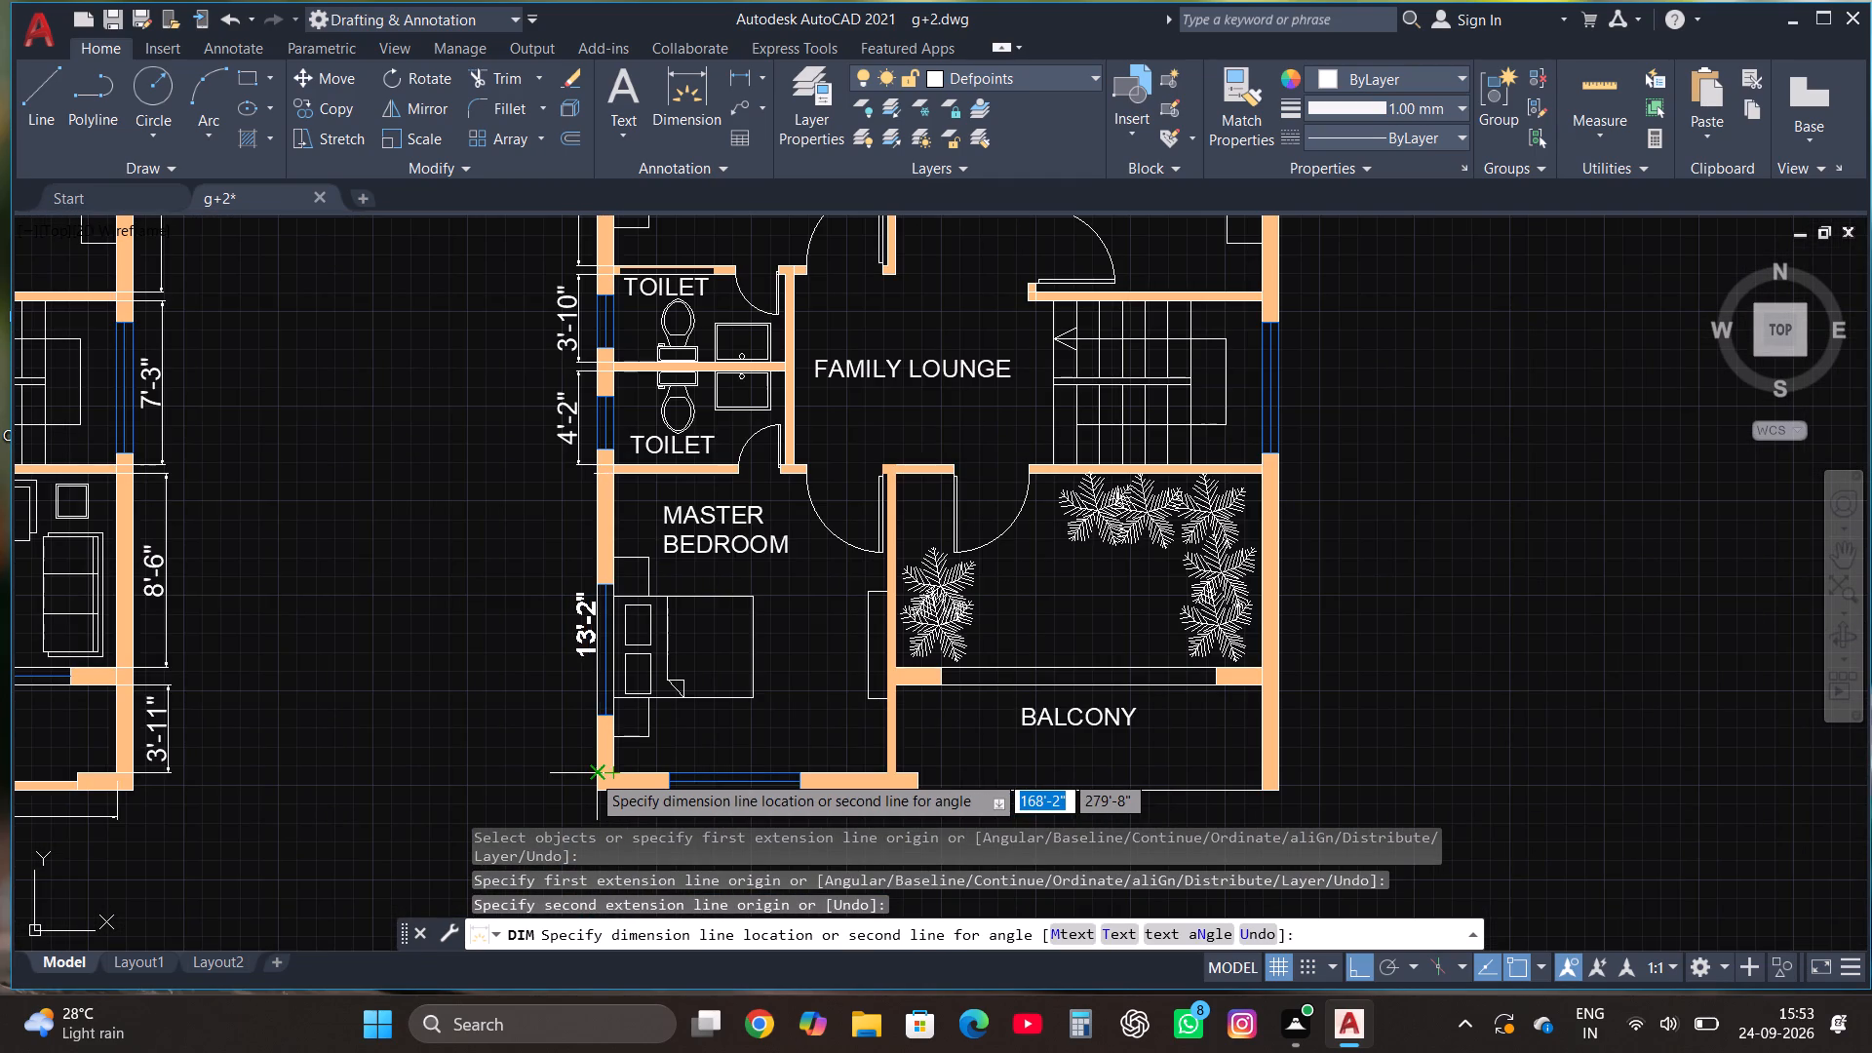
left_click(578, 769)
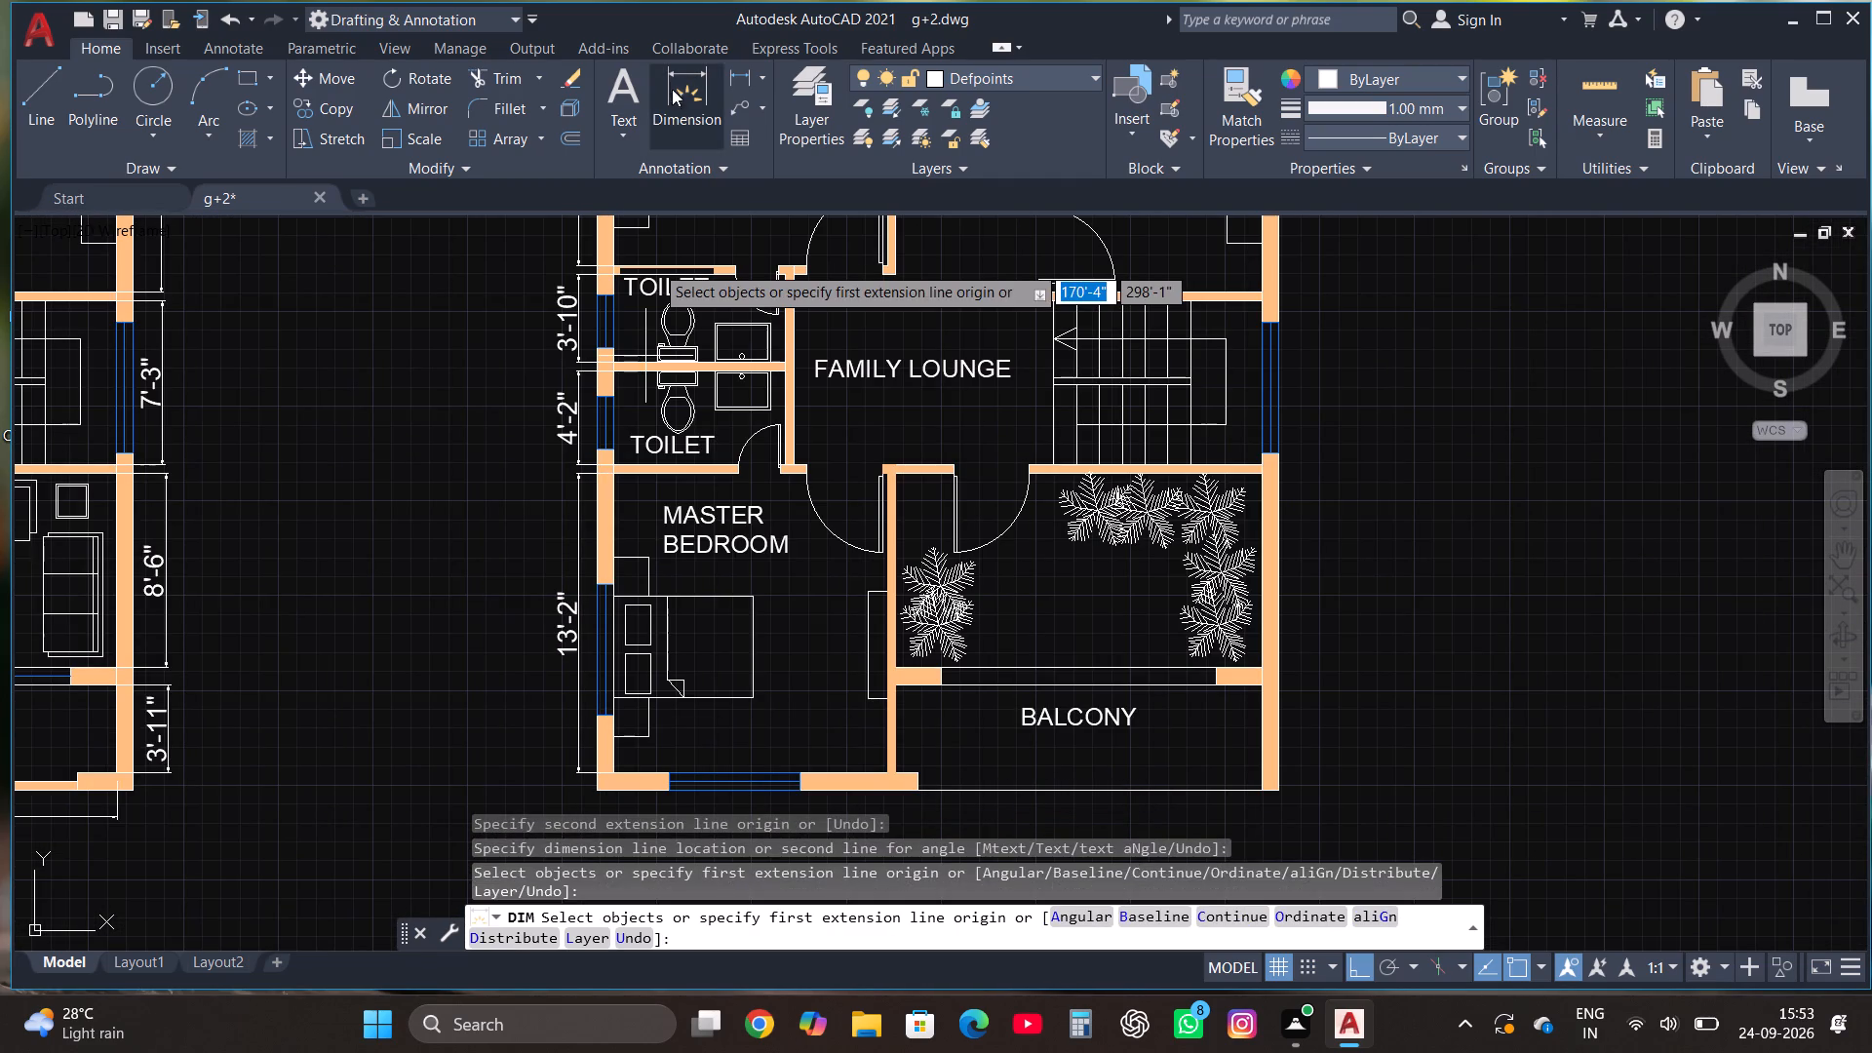
Dimension the southwest master bedroom's inner width, placing the dimension just below the south wall.
left_click(669, 78)
scroll(744, 492, "down", 1)
scroll(691, 636, "up", 1)
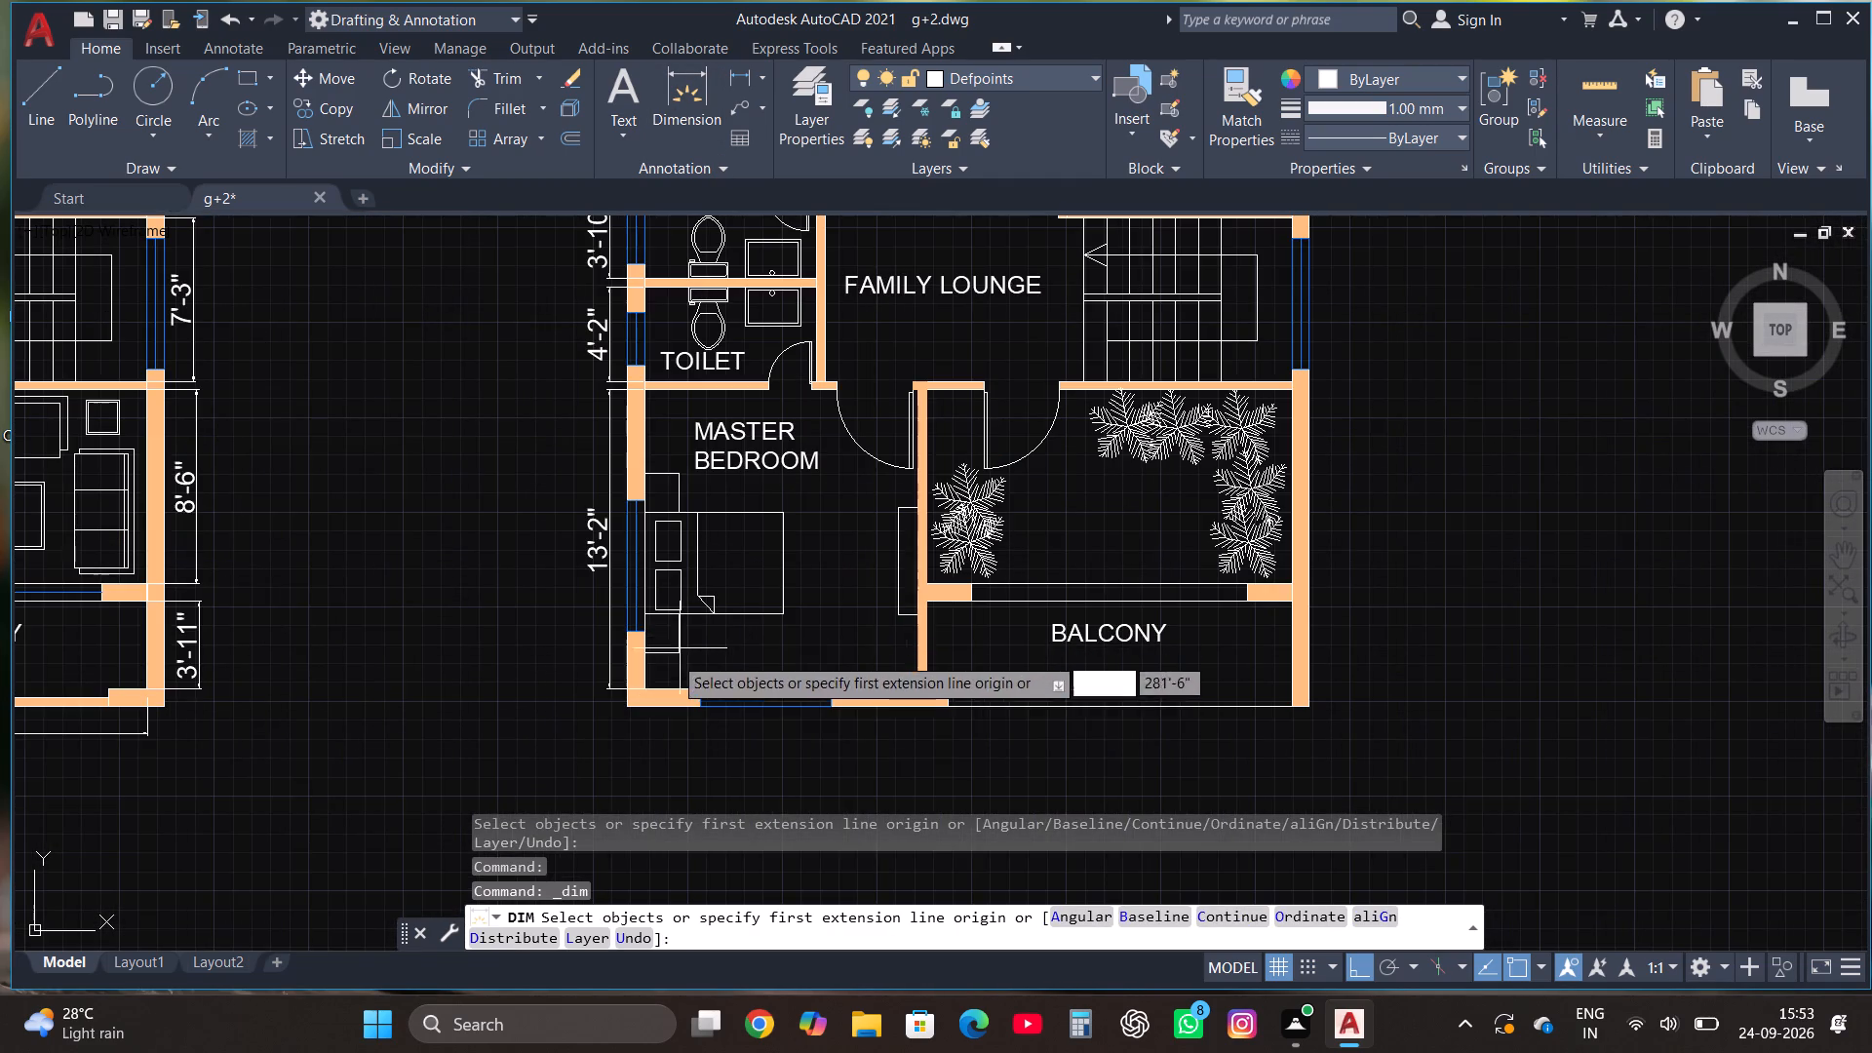
left_click(640, 686)
left_click(917, 683)
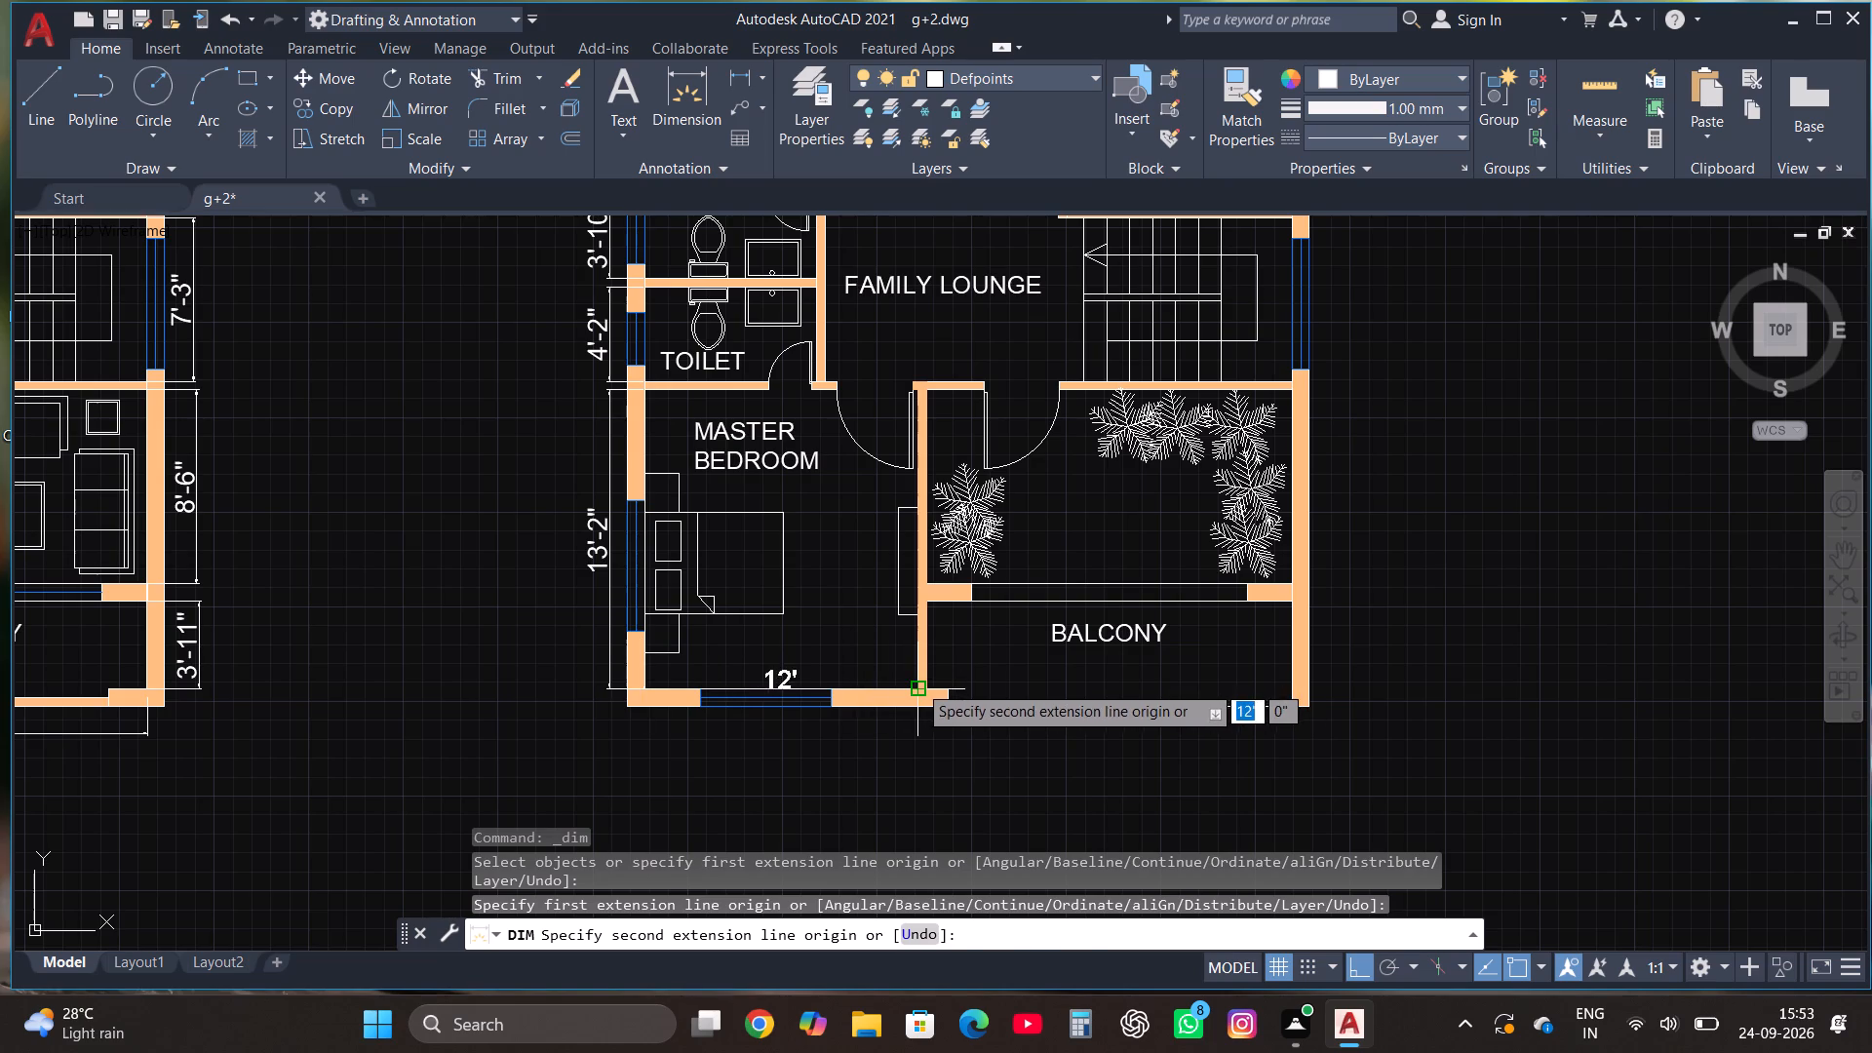
left_click(912, 726)
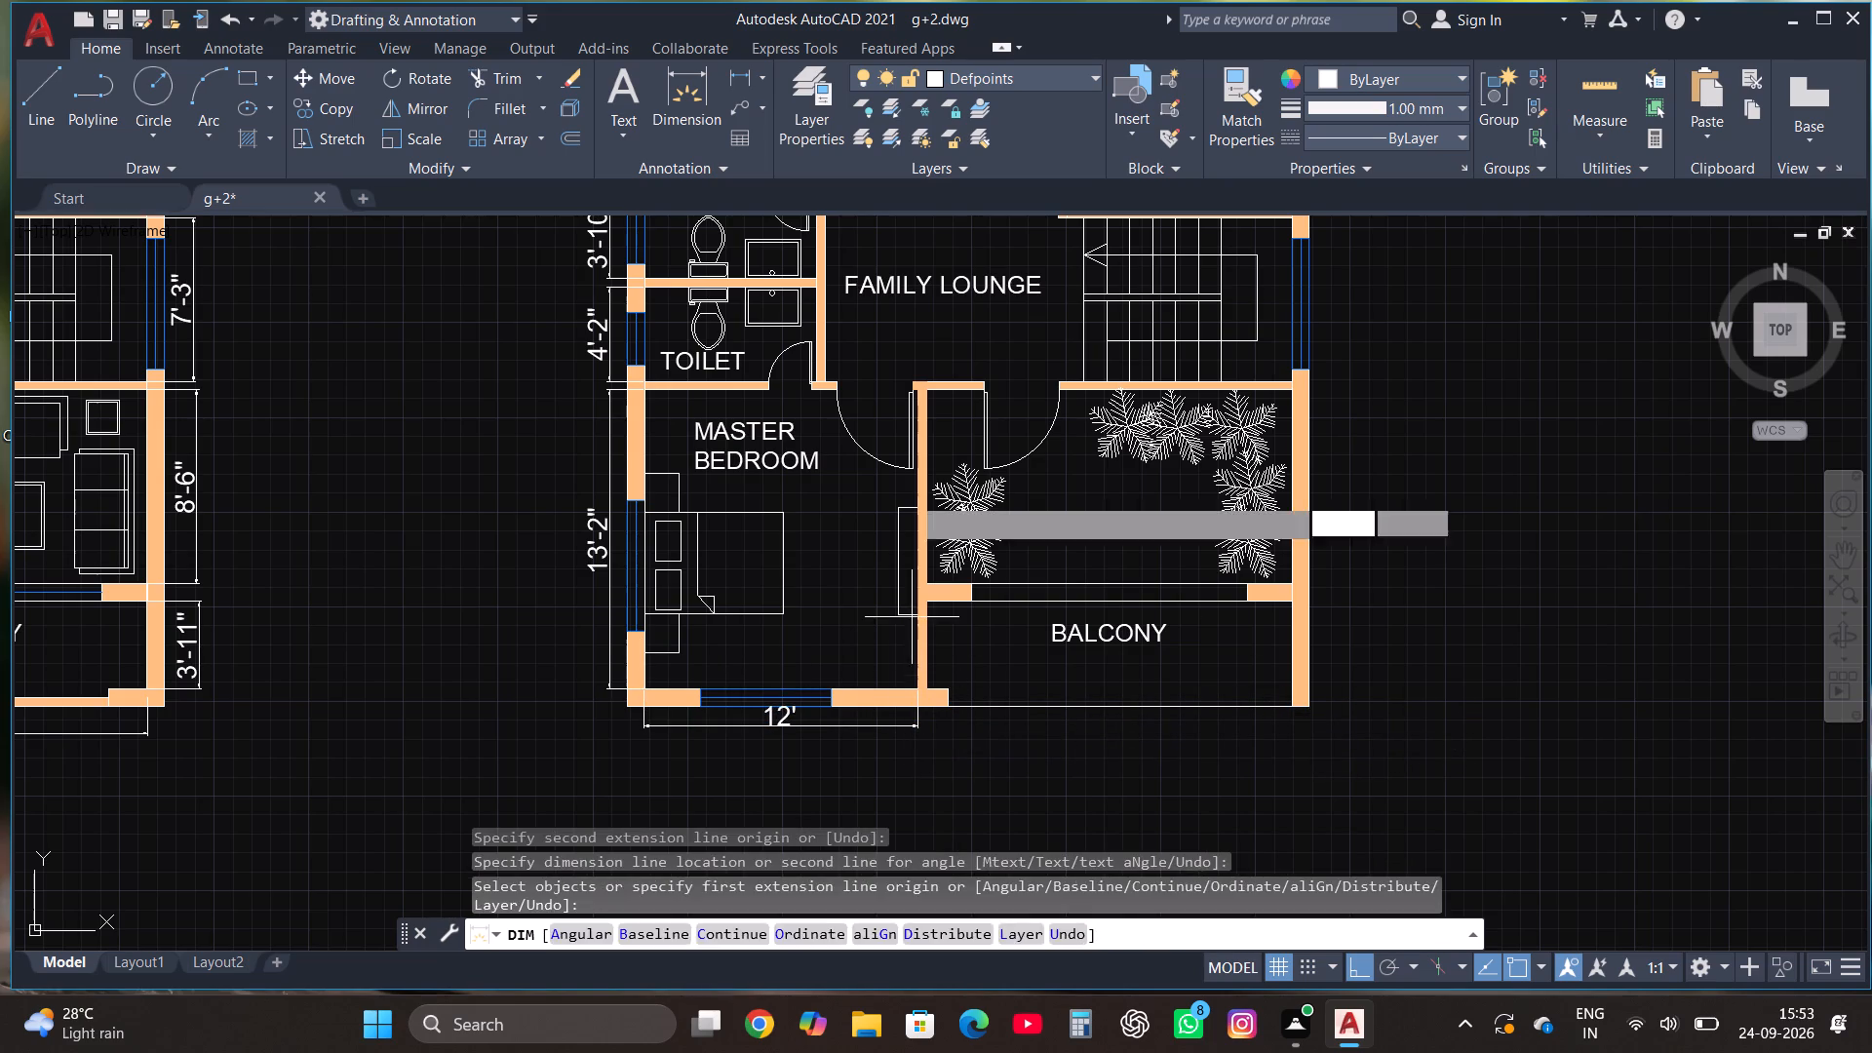
Dimension the balcony's inner width below its south edge, in line with the southwest master bedroom's width dimension.
left_click(693, 90)
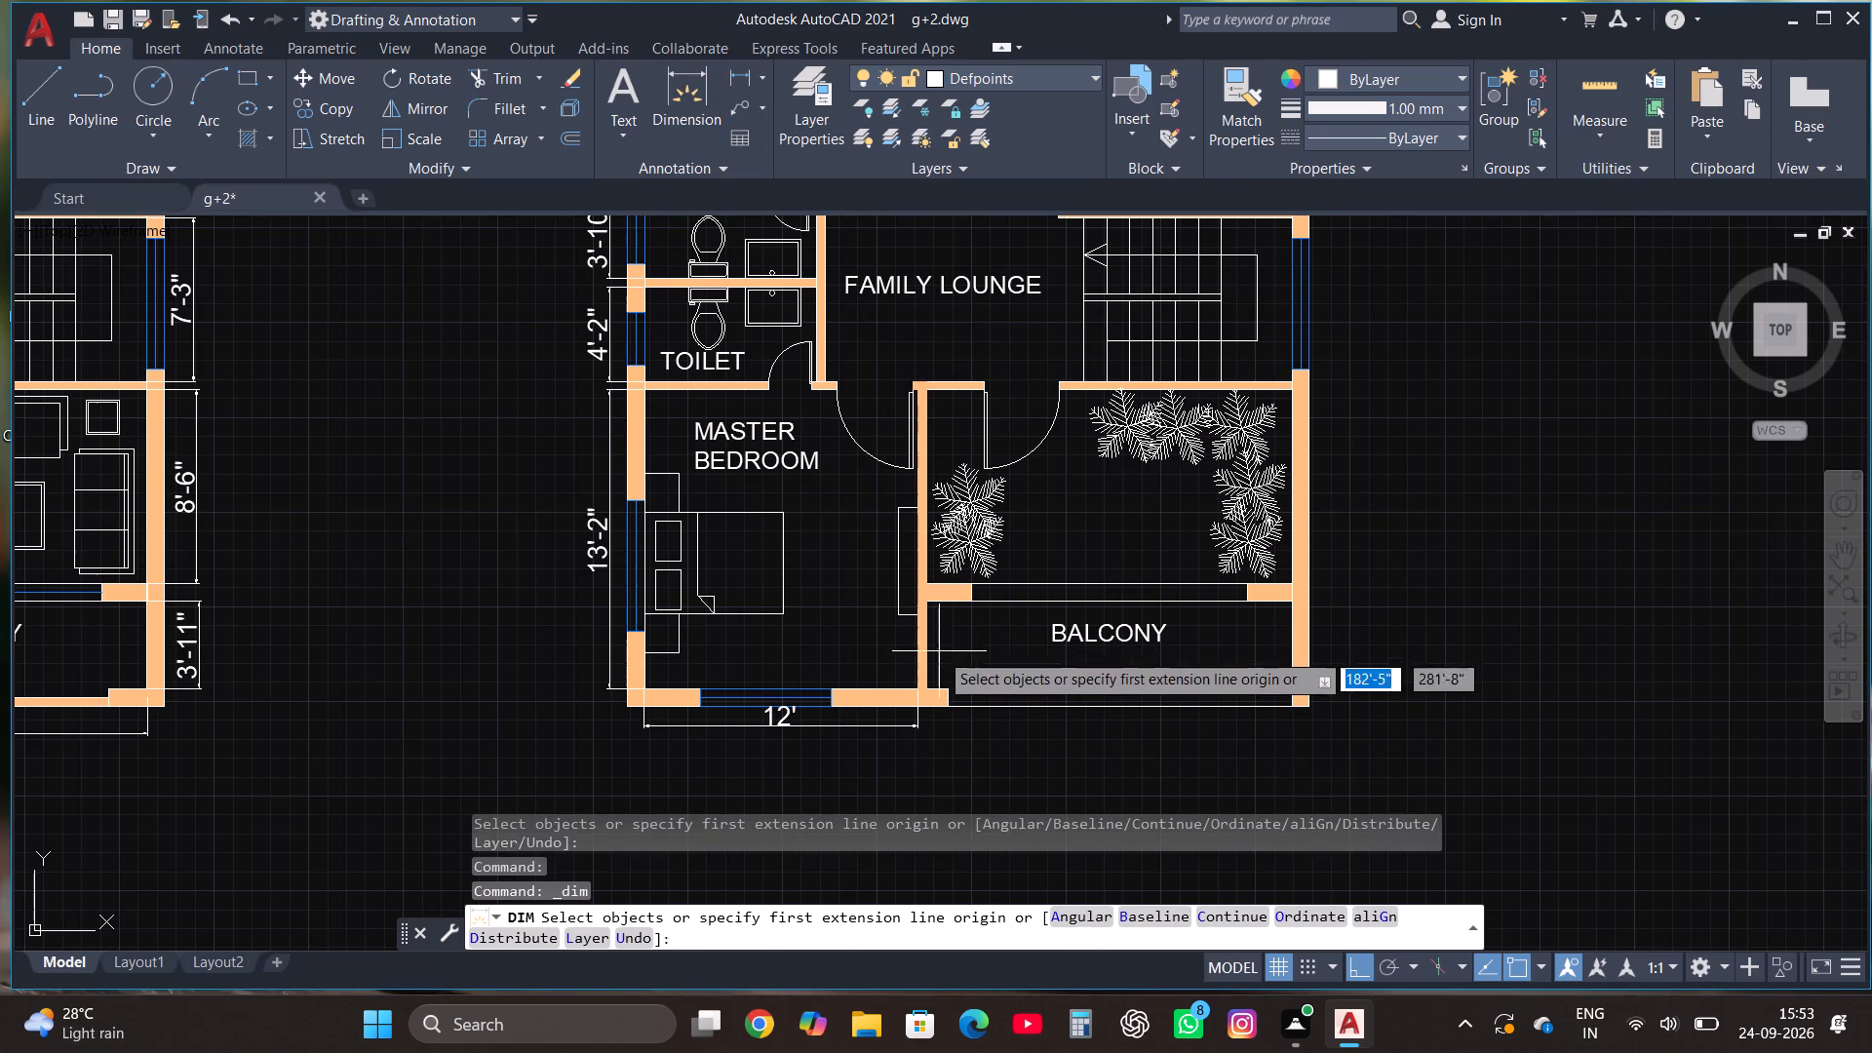
left_click(928, 683)
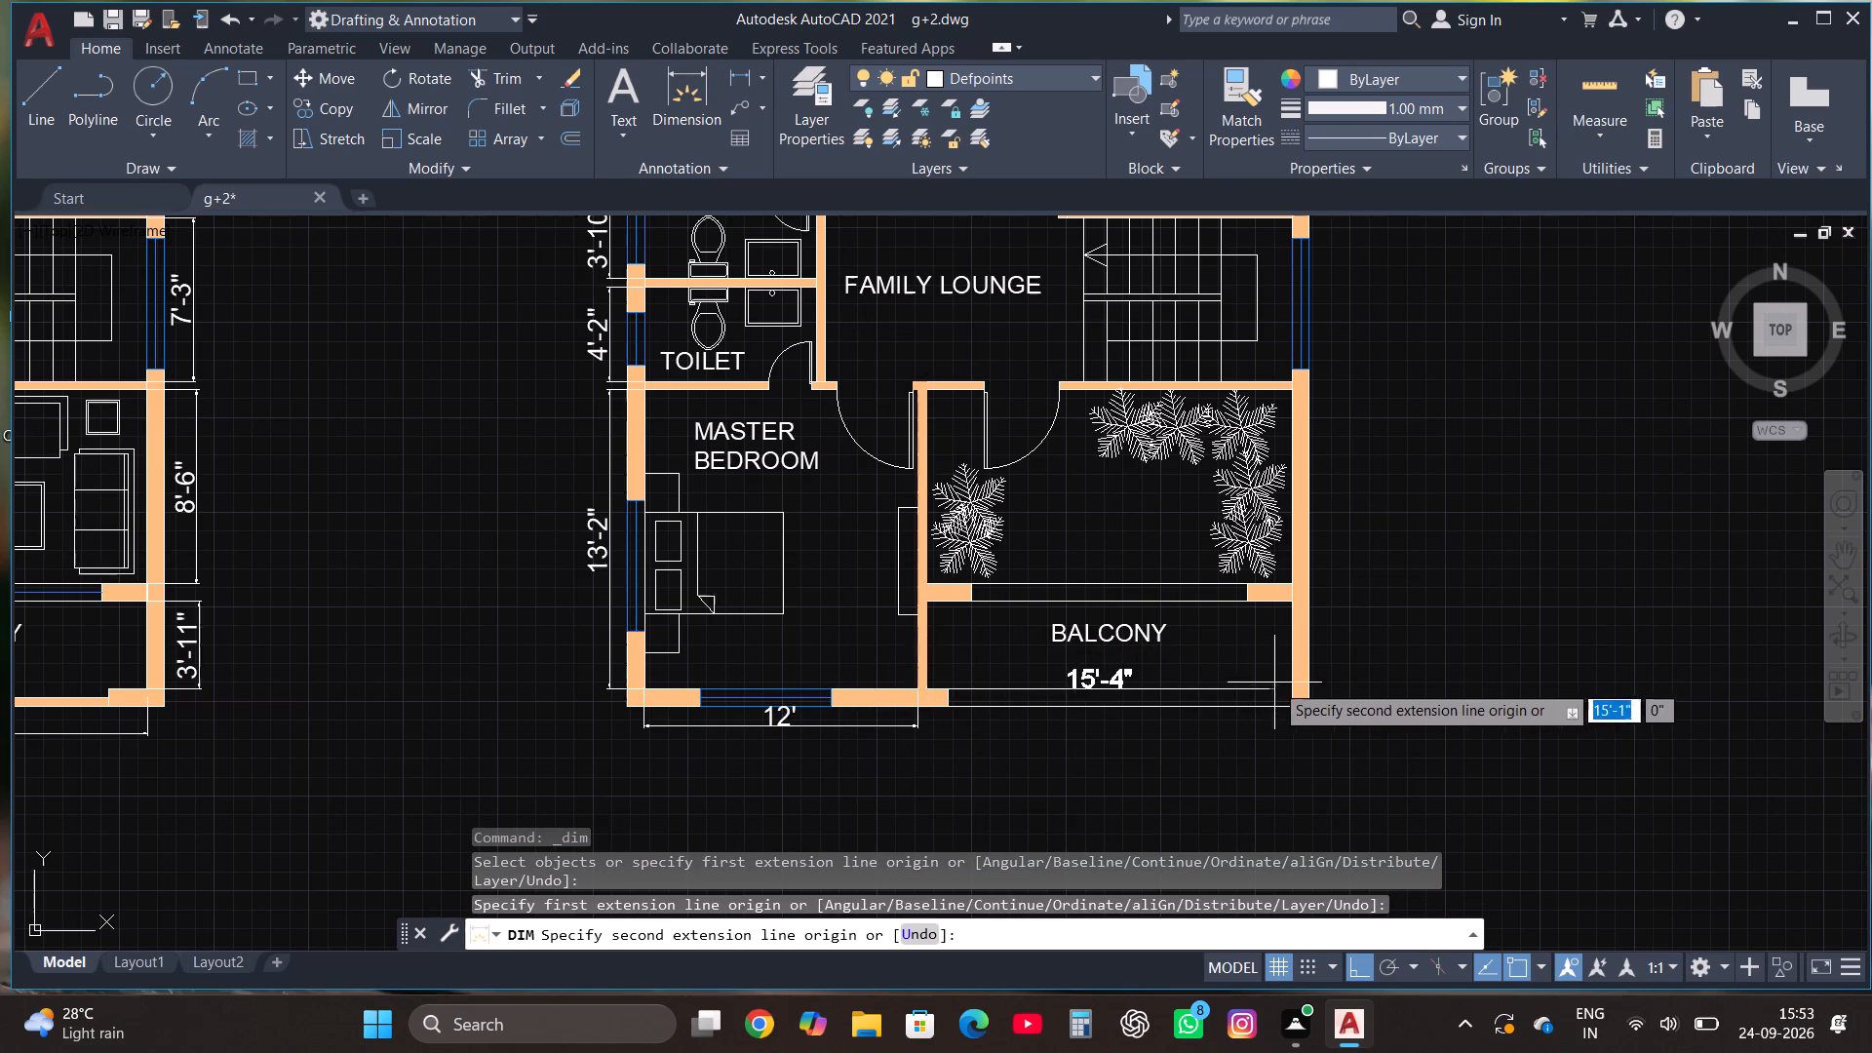
left_click(1291, 690)
left_click(1291, 729)
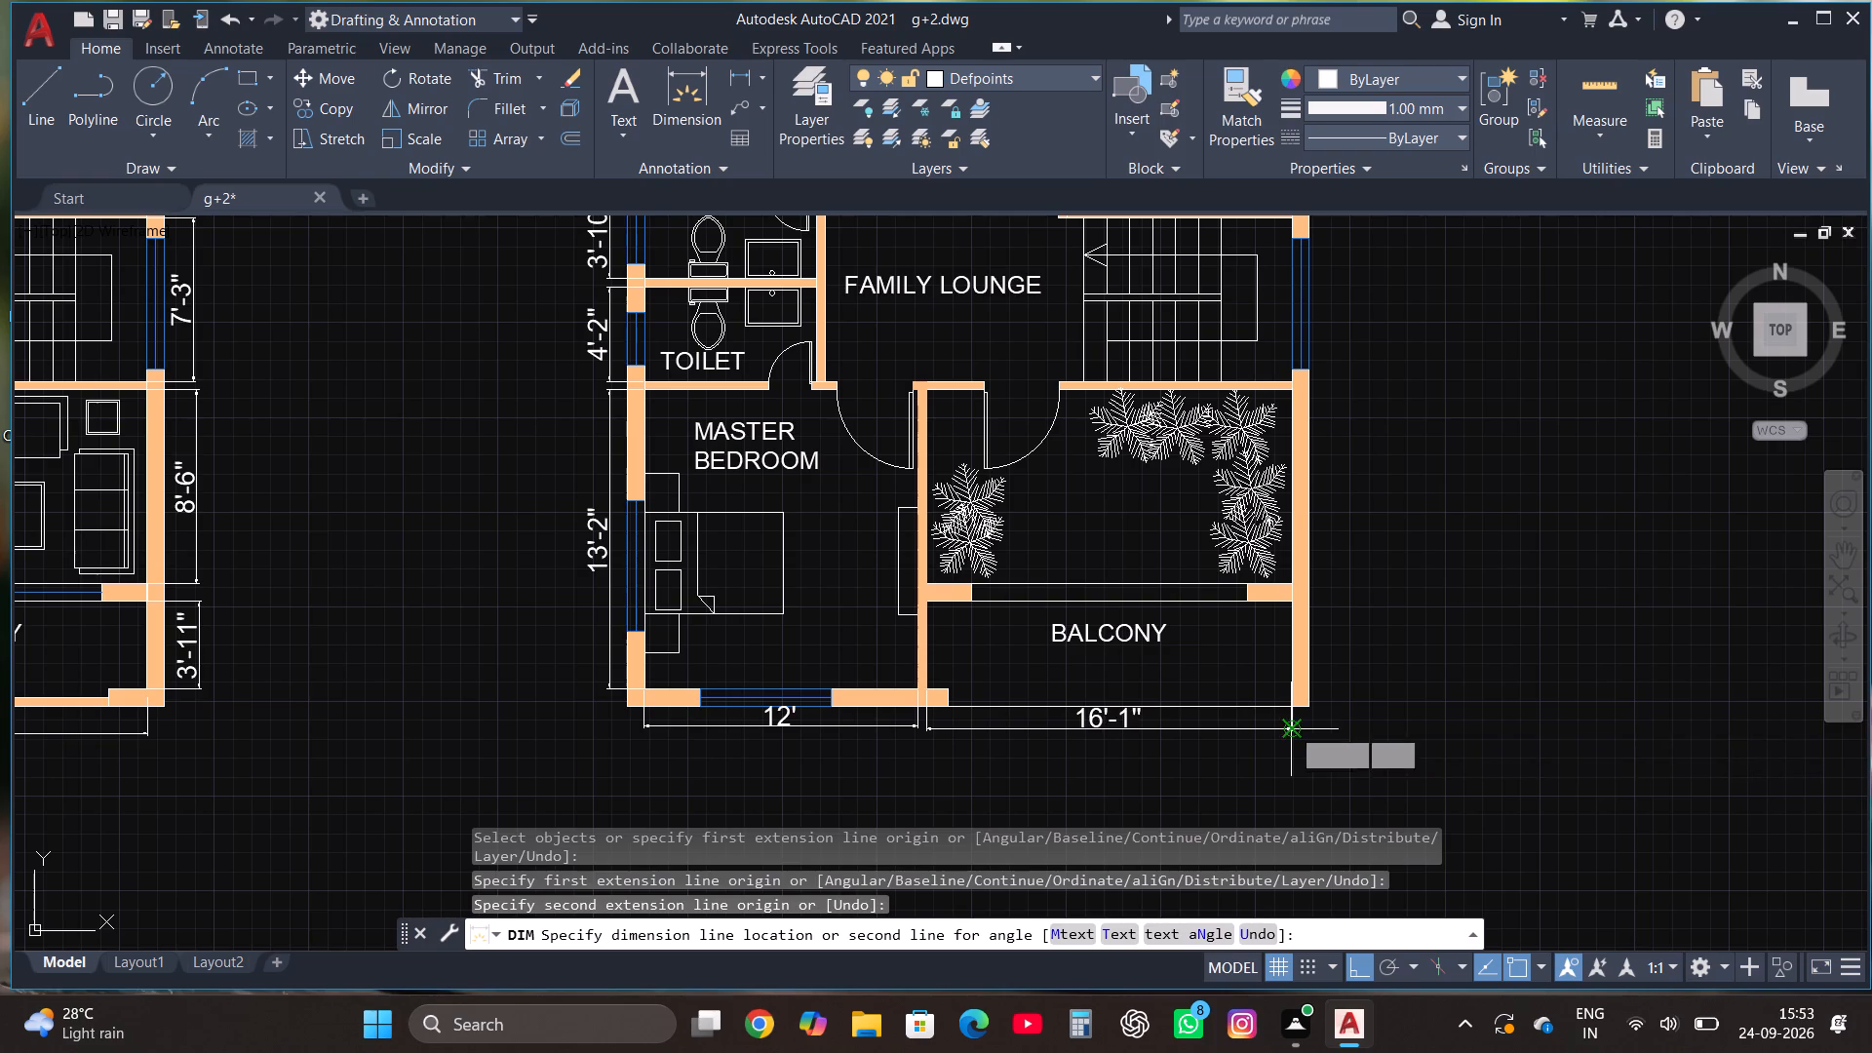
Dimension the northeast bedroom's inner length, placing the dimension just outside the east wall.
scroll(634, 756, "down", 2)
left_click(673, 103)
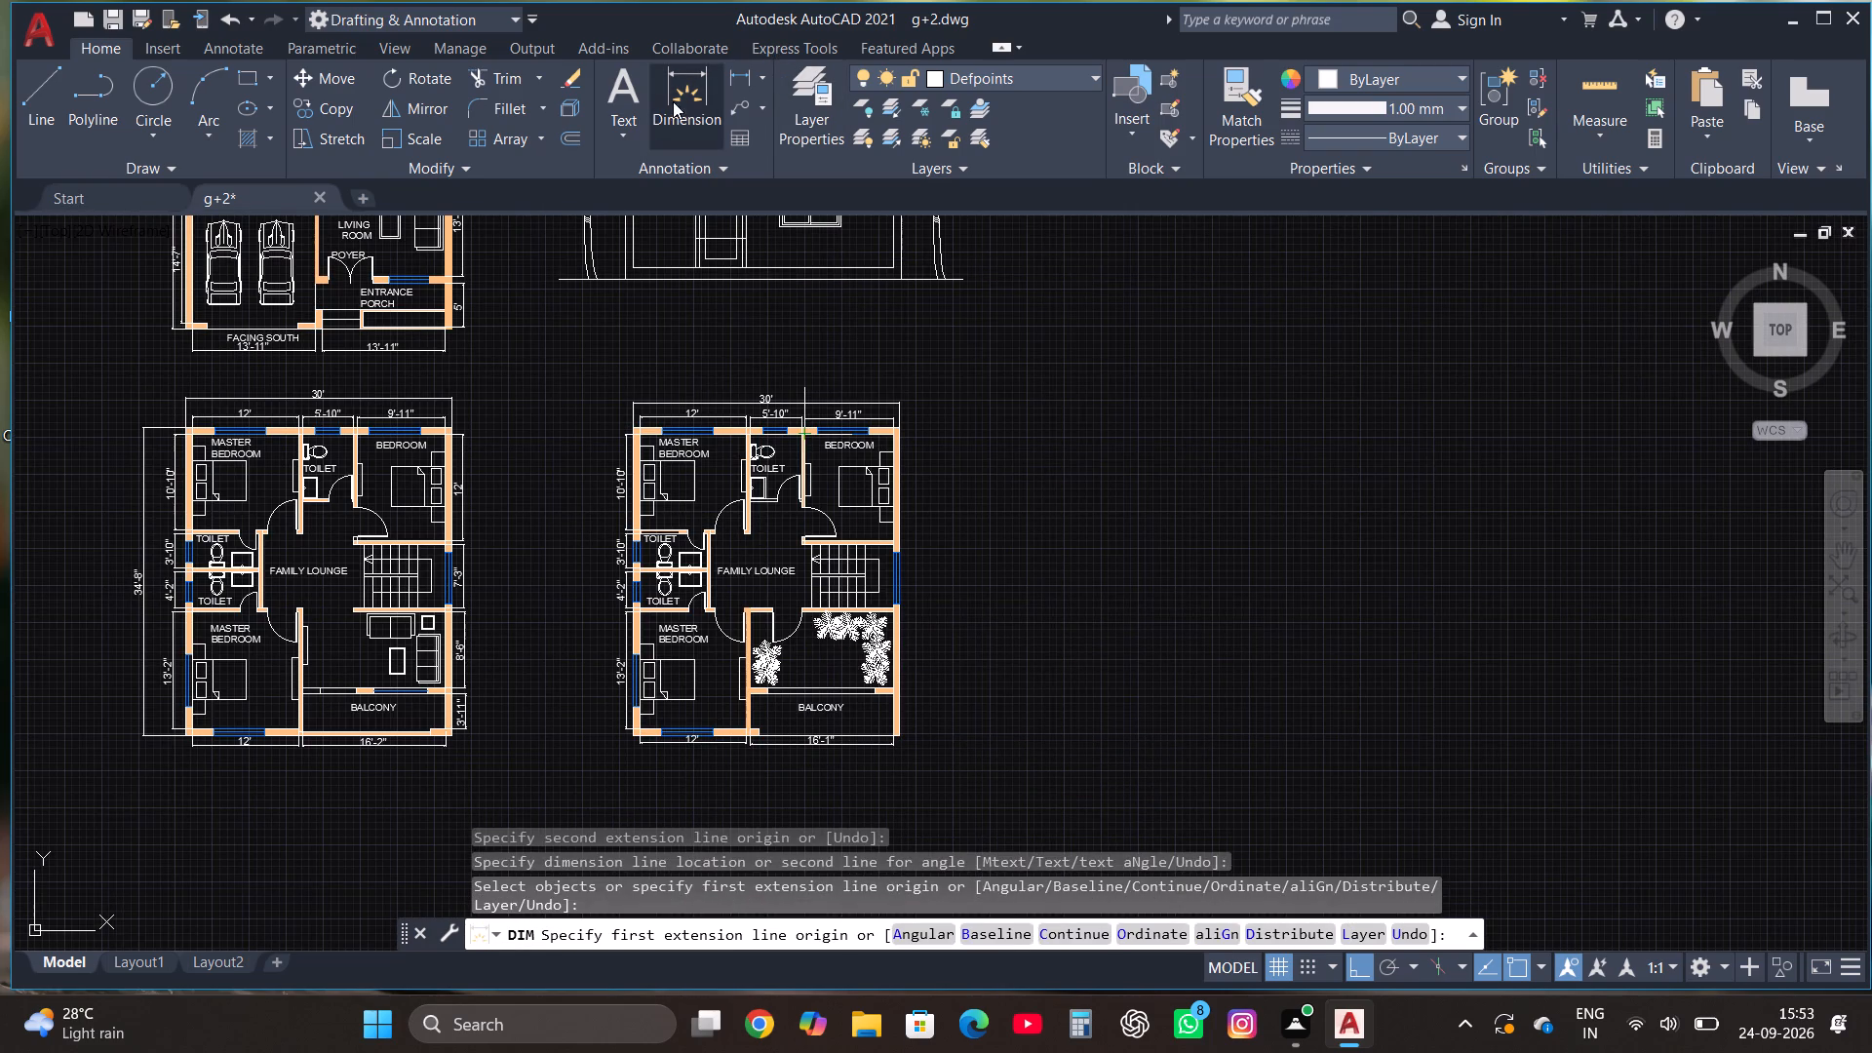
scroll(883, 419, "up", 2)
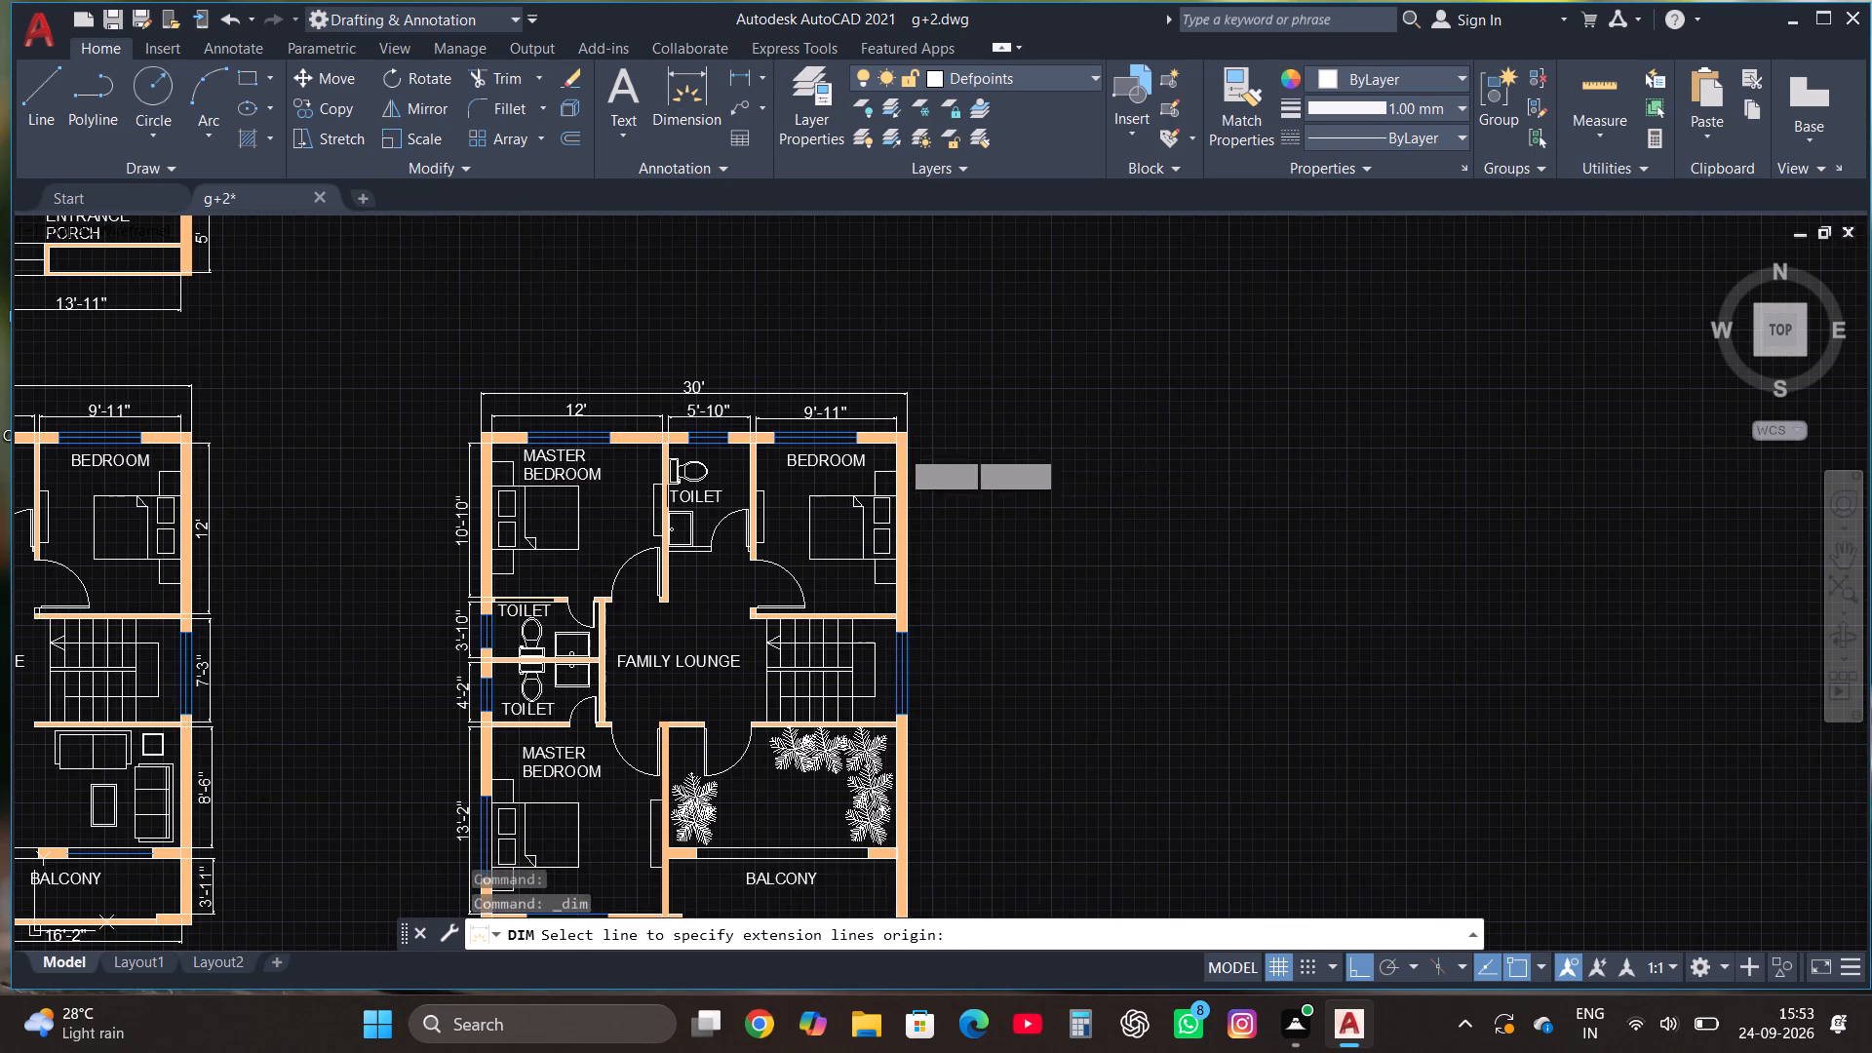
scroll(892, 441, "up", 2)
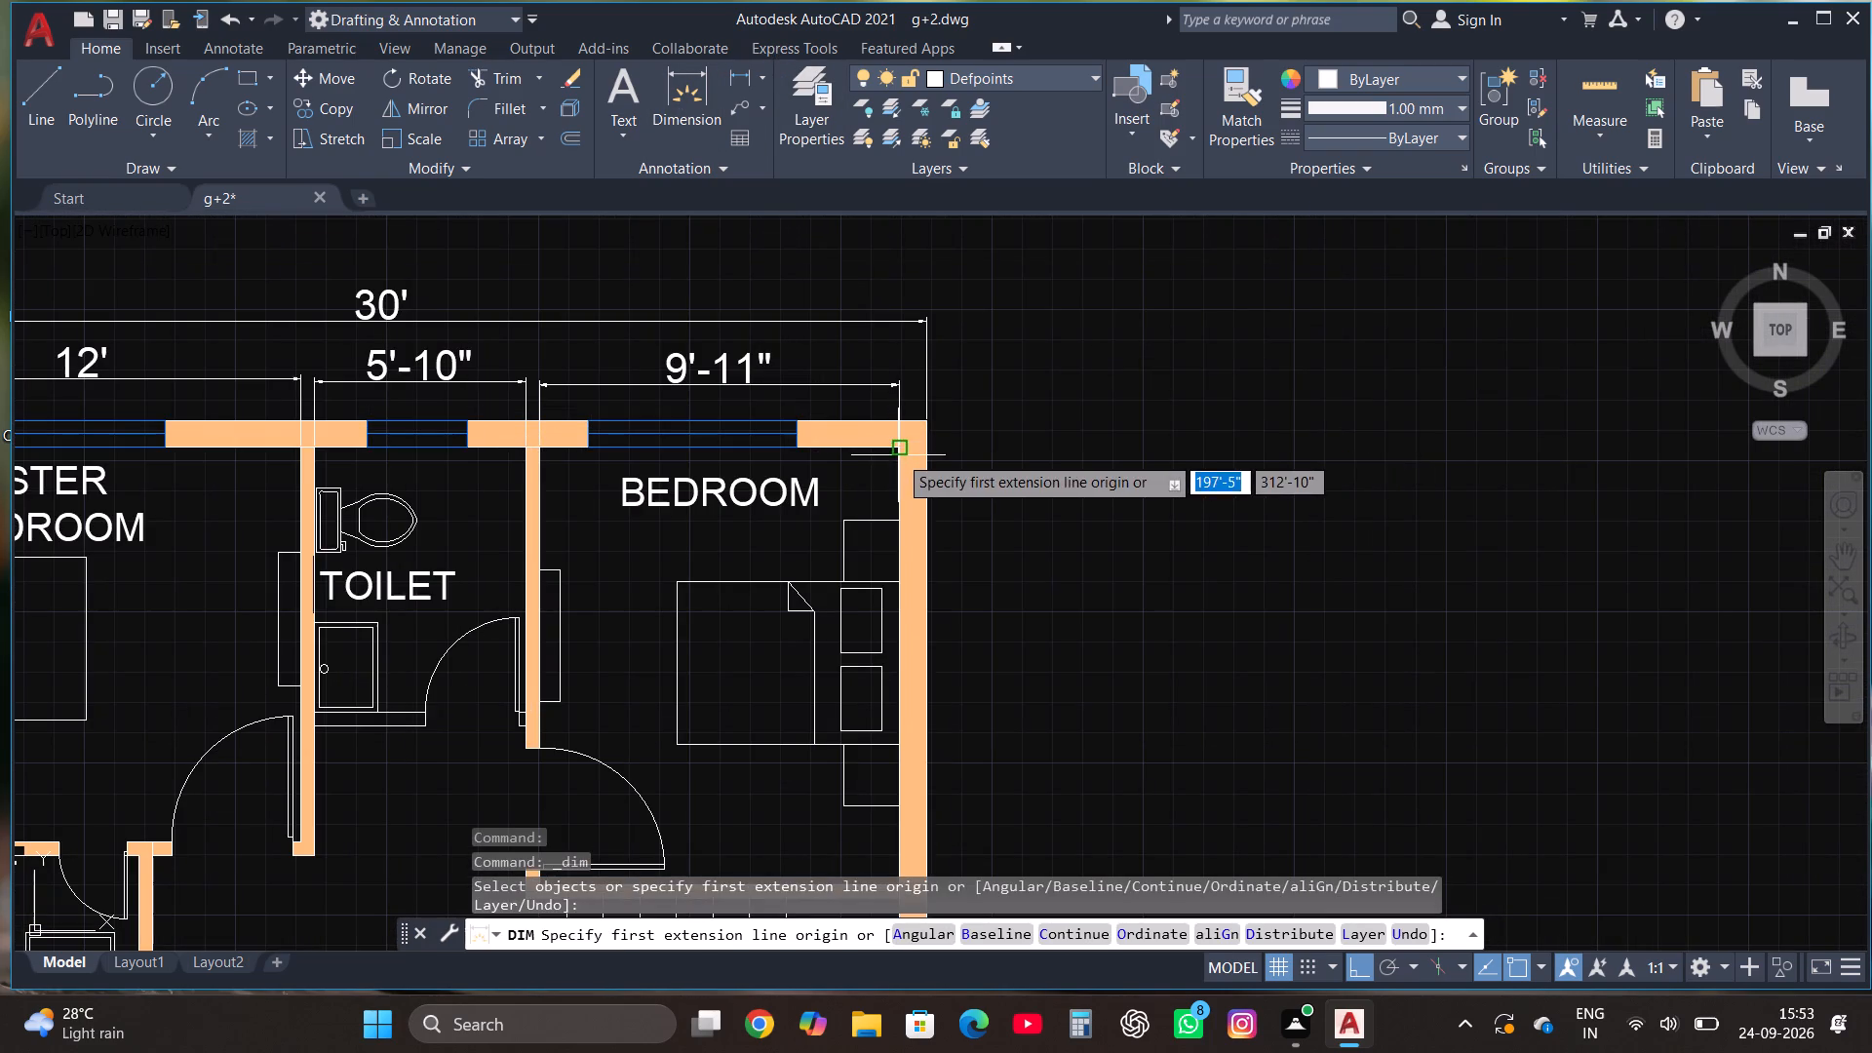
left_click(898, 453)
scroll(894, 455, "down", 1)
scroll(878, 739, "up", 1)
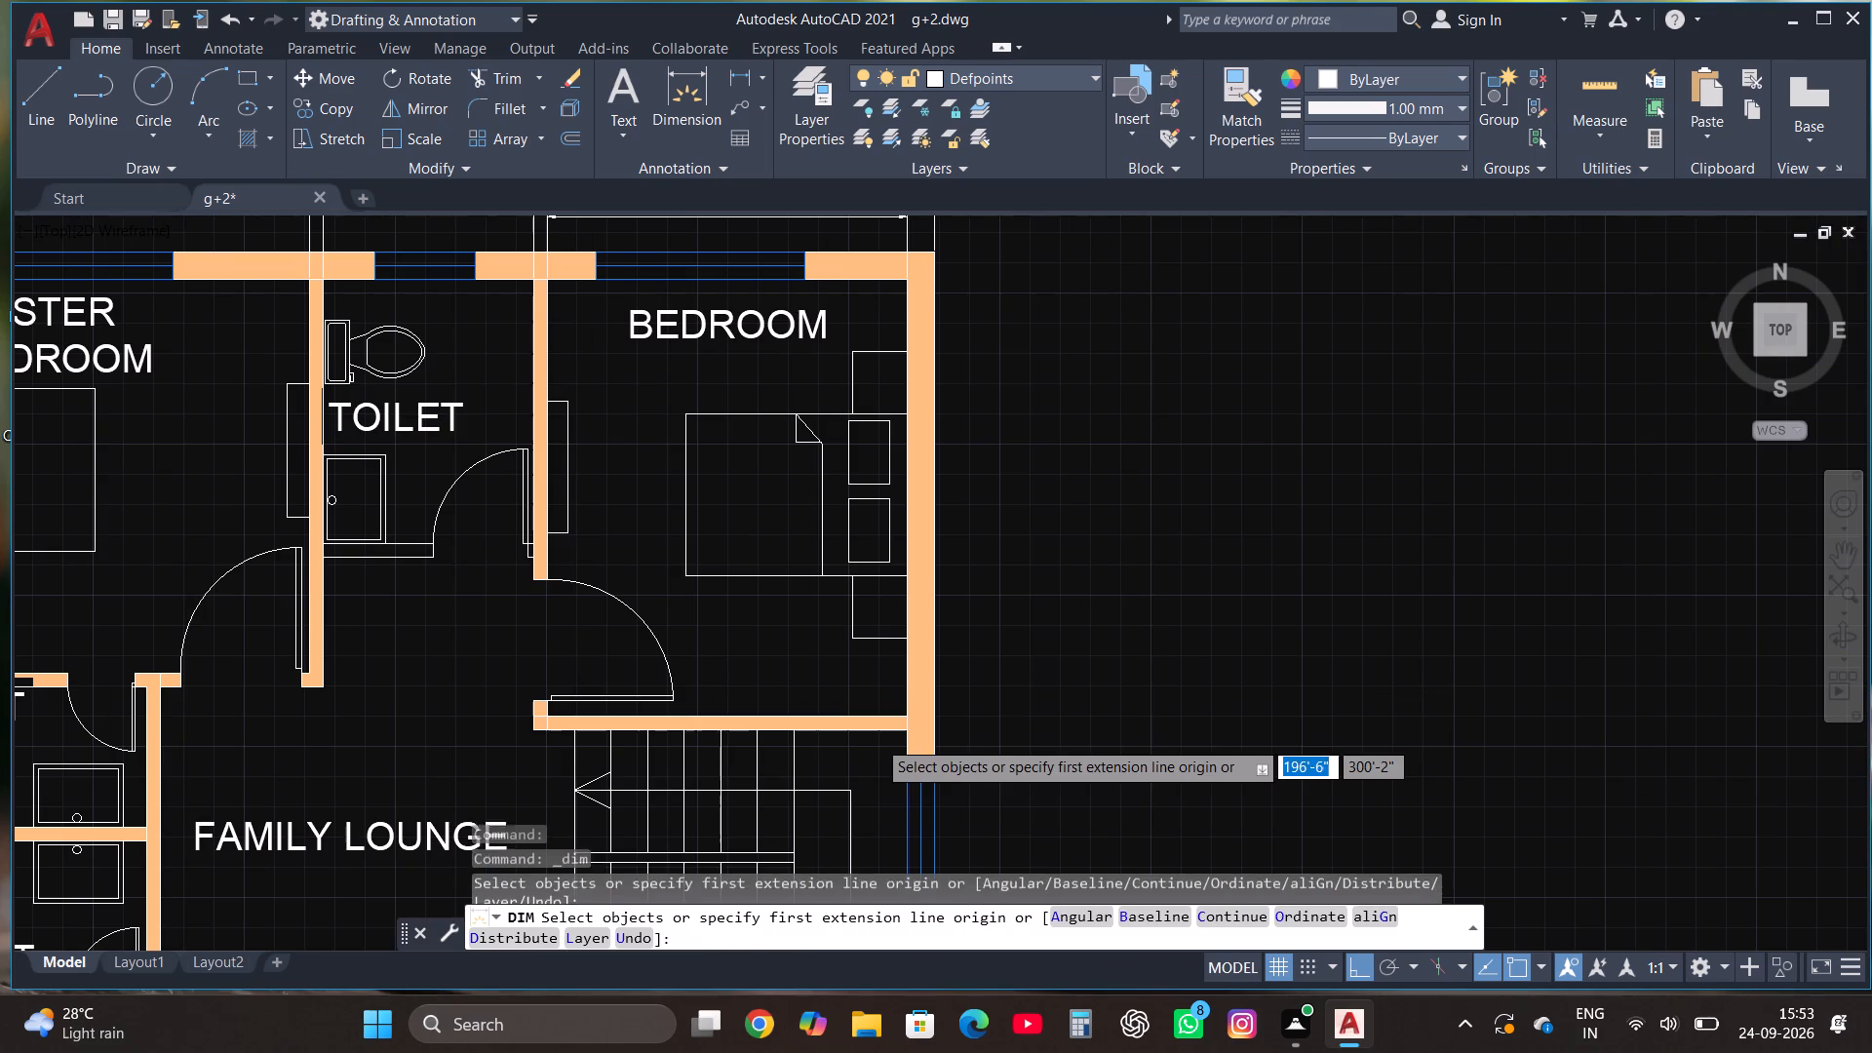
left_click(905, 720)
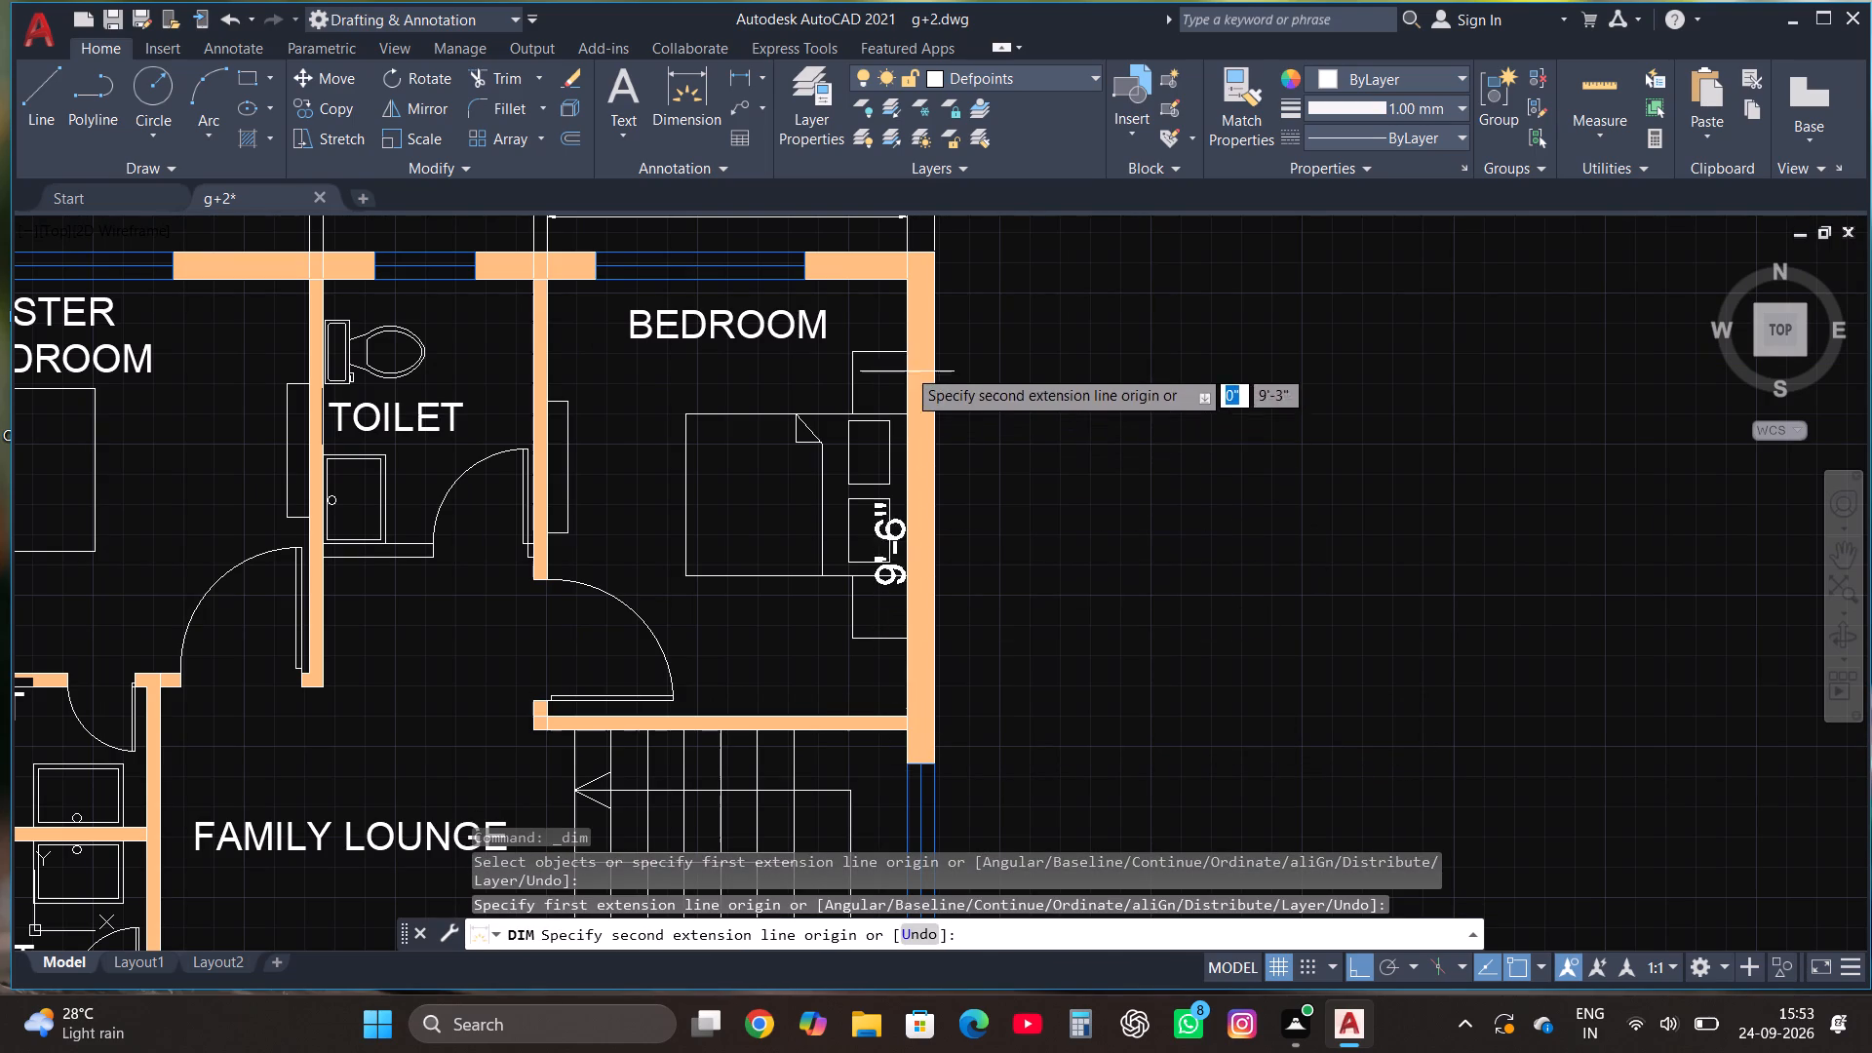
left_click(906, 280)
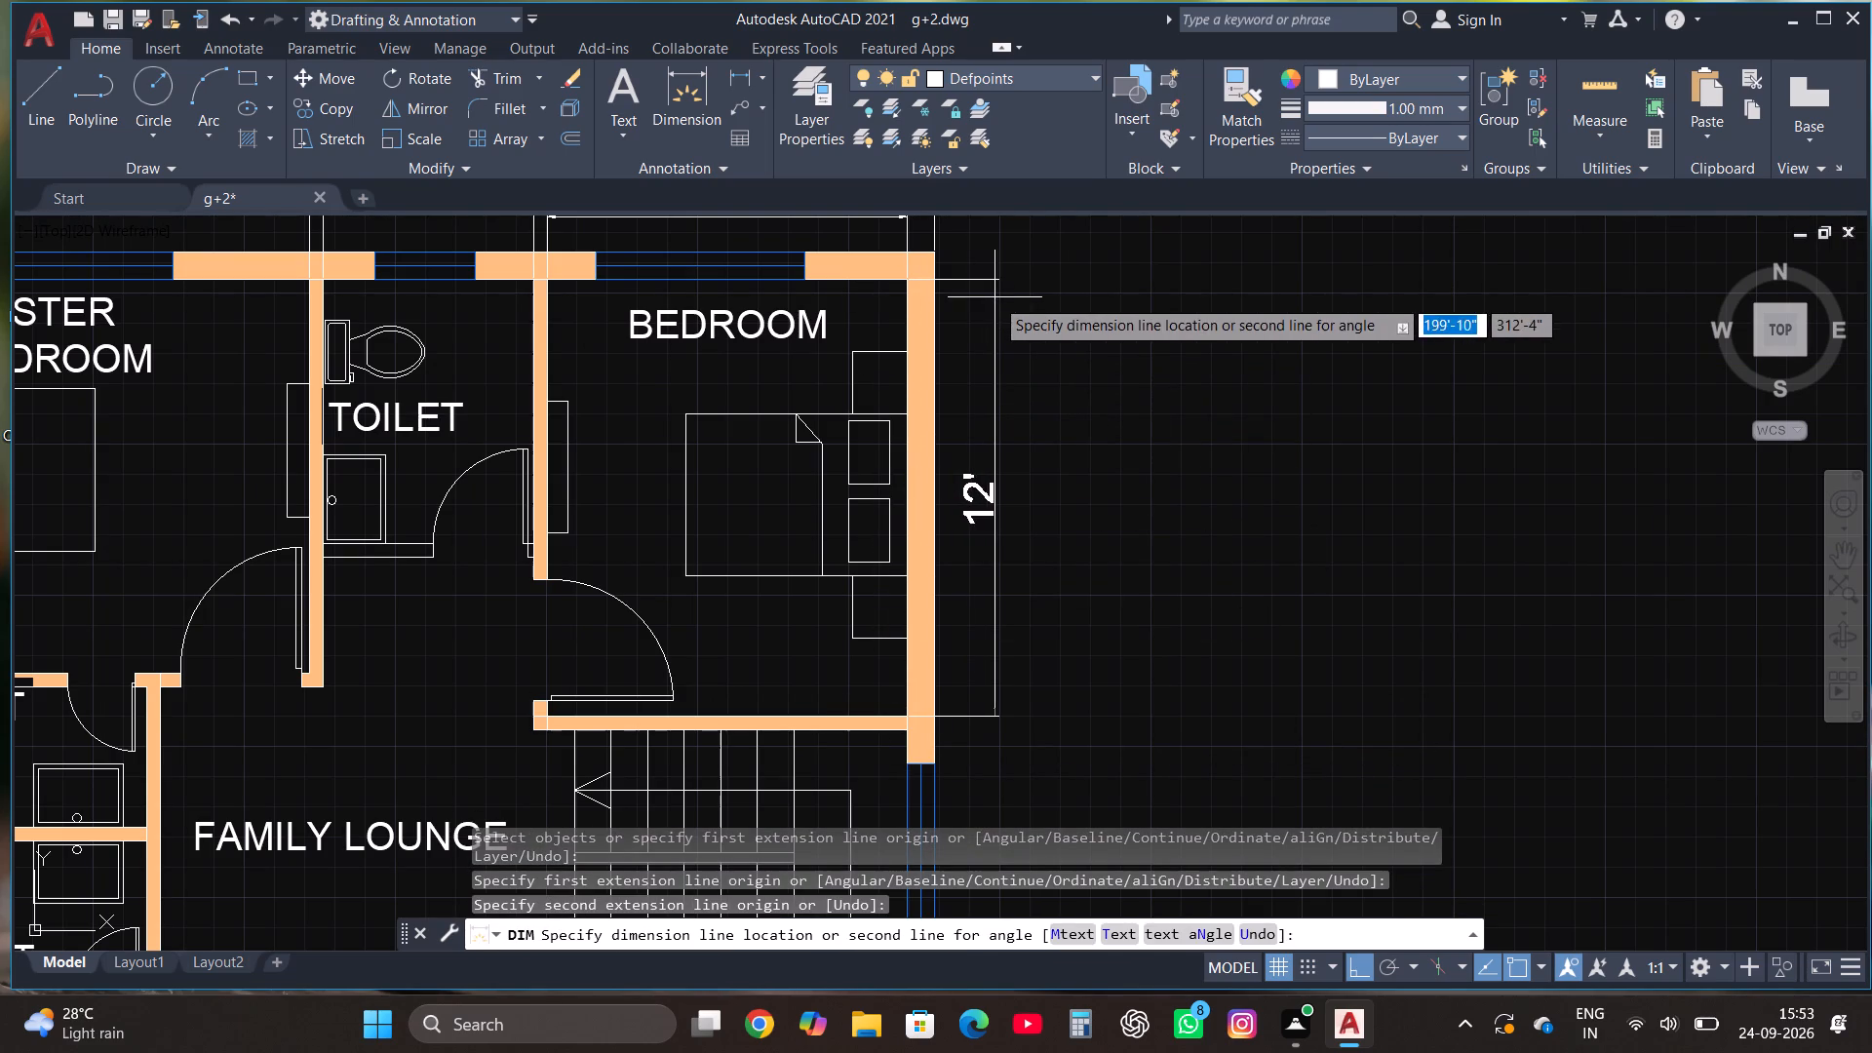
left_click(994, 297)
Dimension the staircase bay's inner length outside the east wall, in line with the northeast bedroom's length dimension.
left_click(675, 74)
scroll(847, 347, "down", 2)
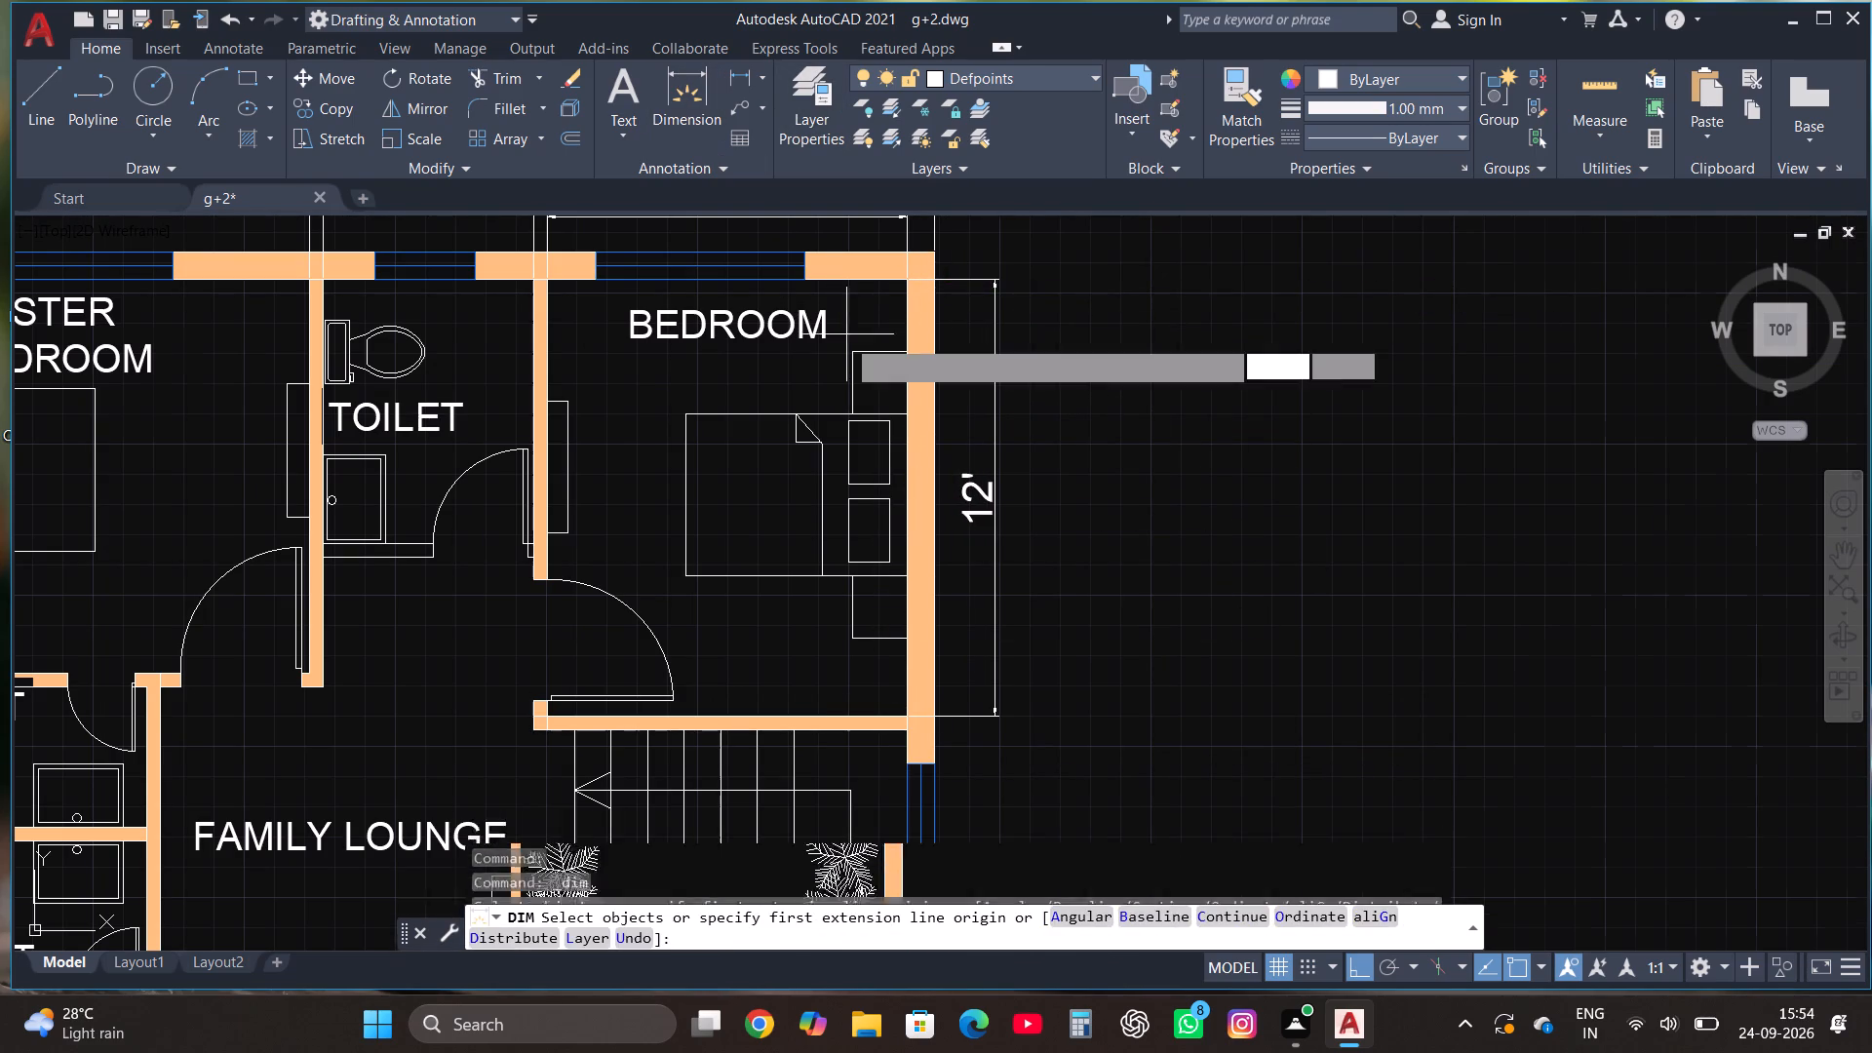
scroll(868, 548, "up", 2)
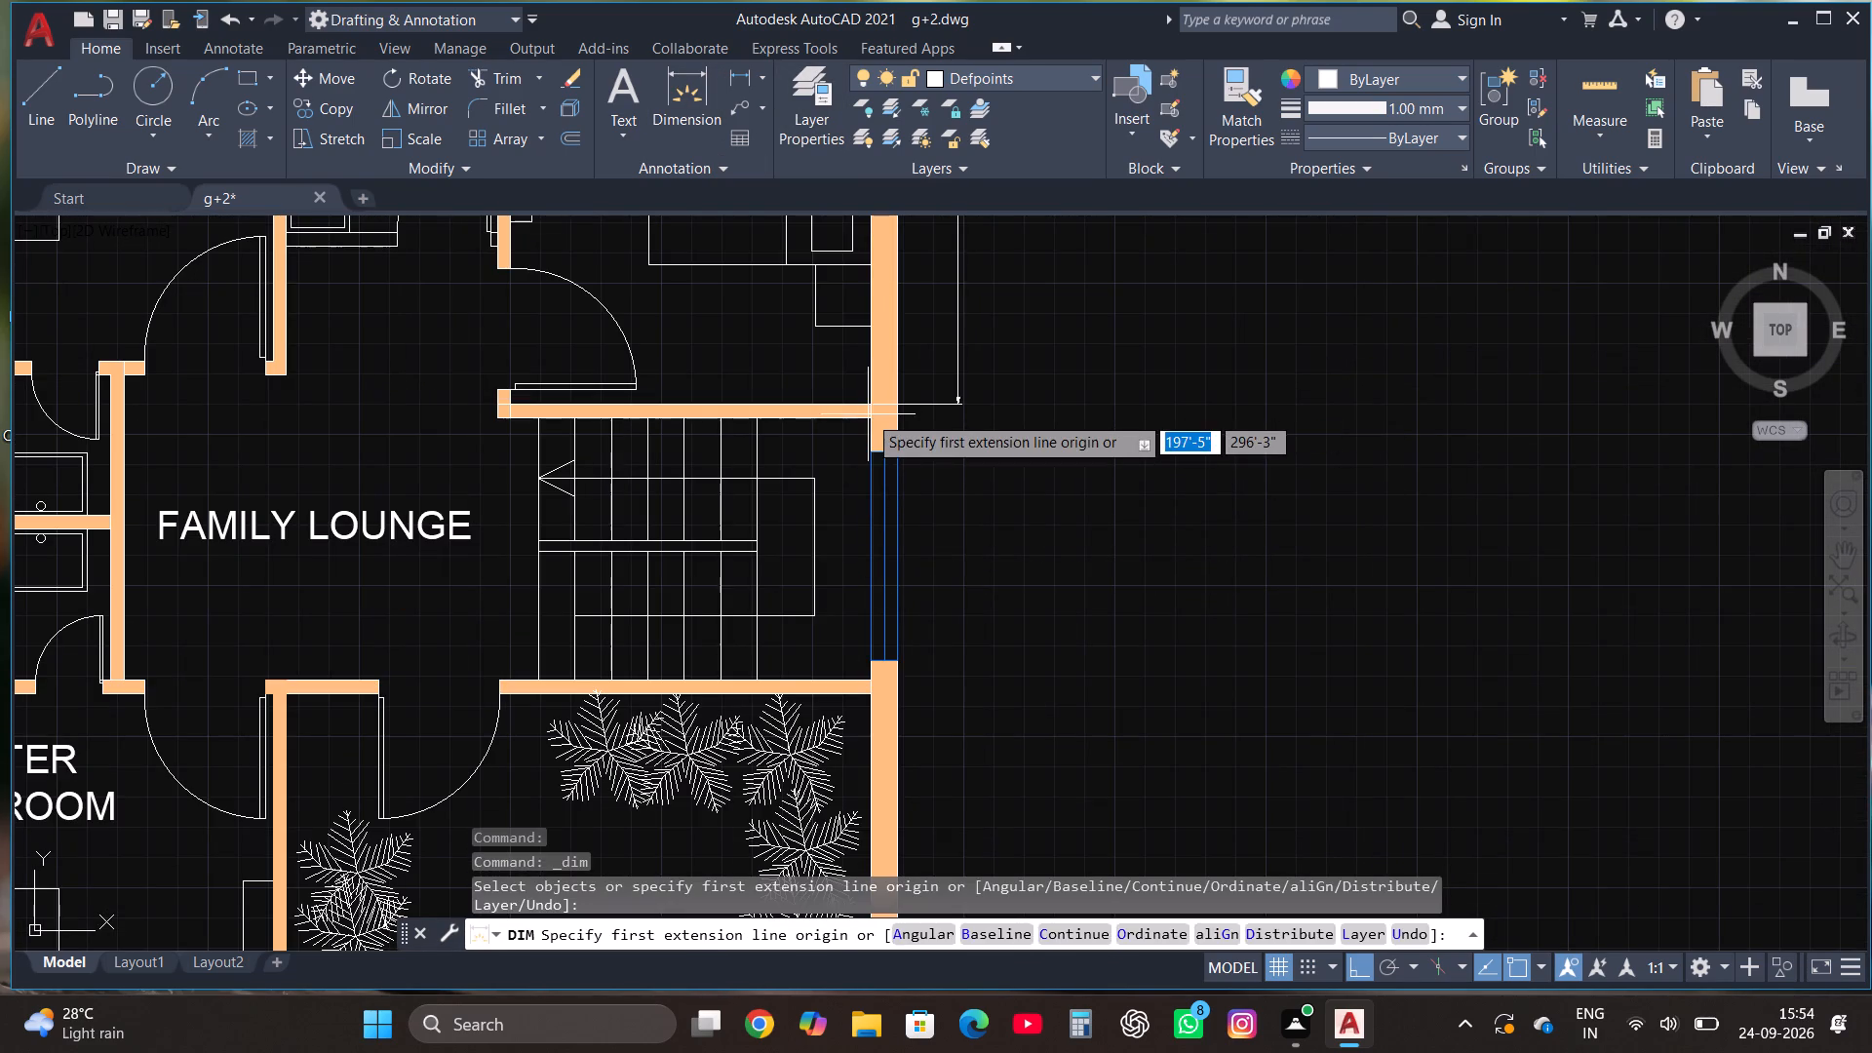
left_click(869, 417)
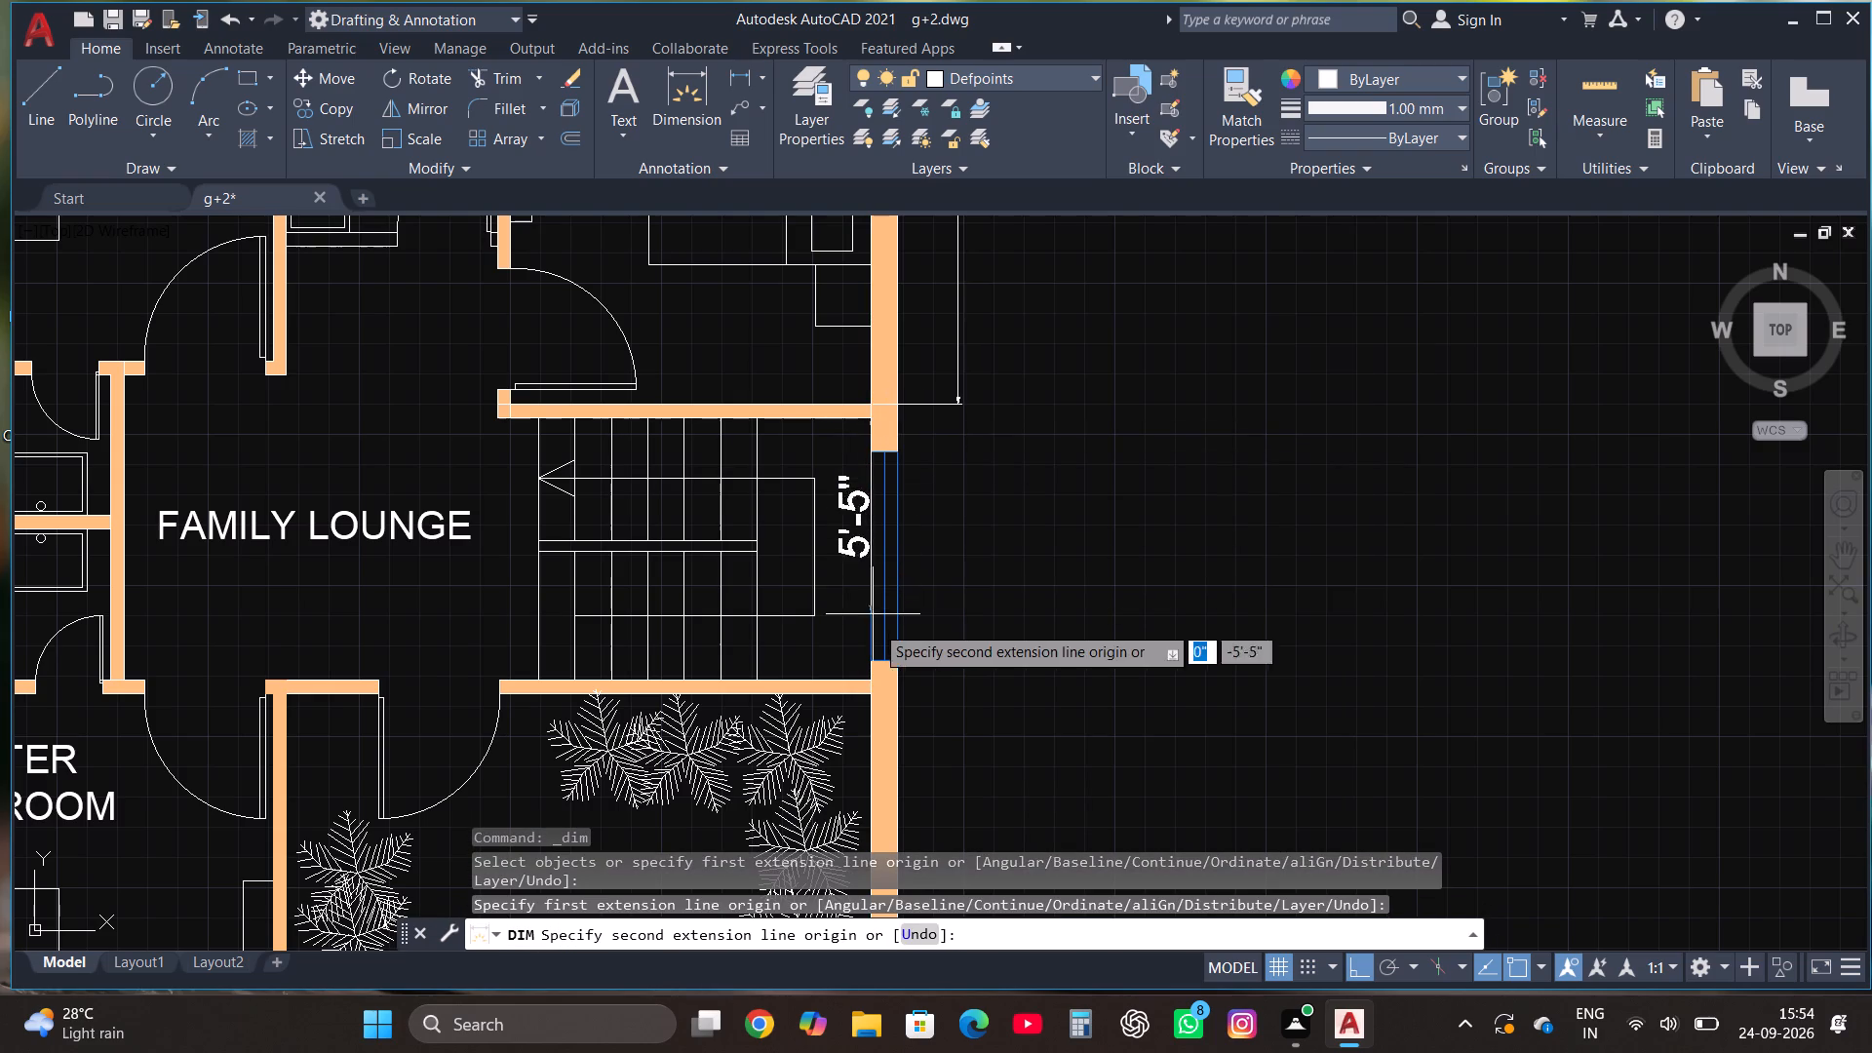
left_click(864, 678)
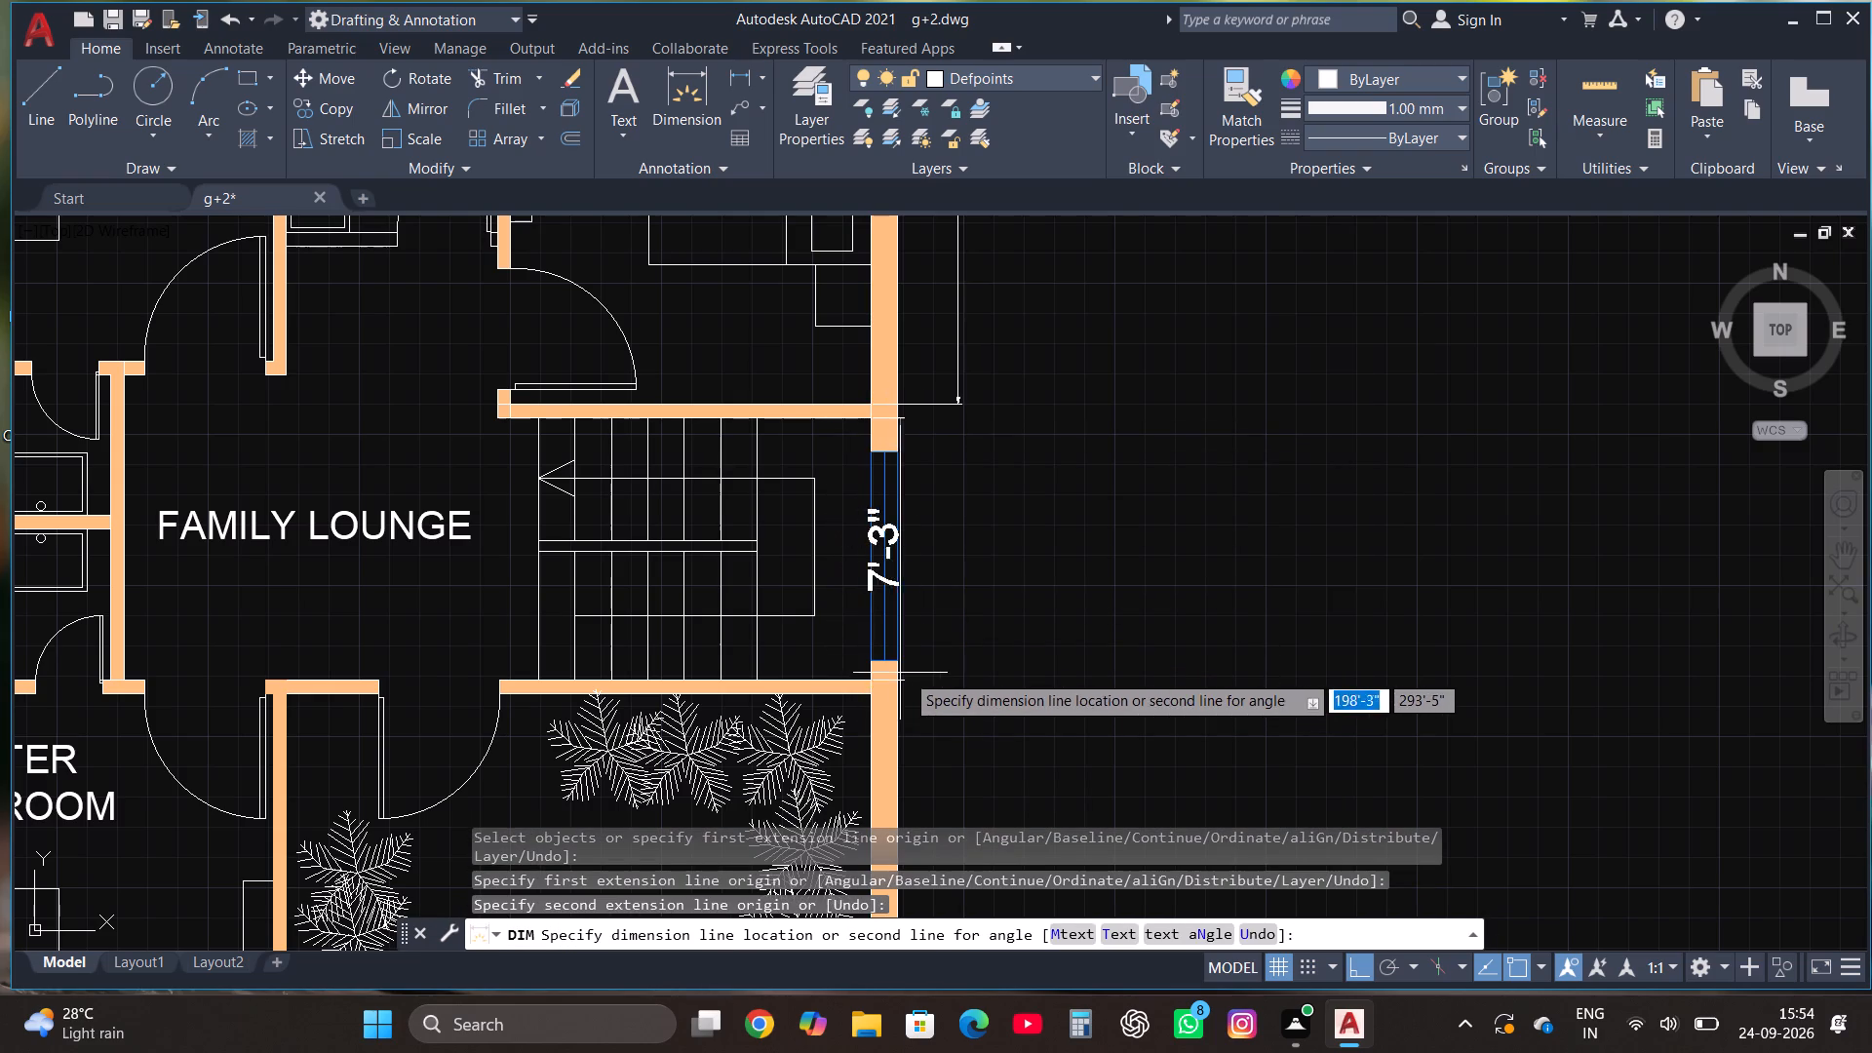
left_click(958, 679)
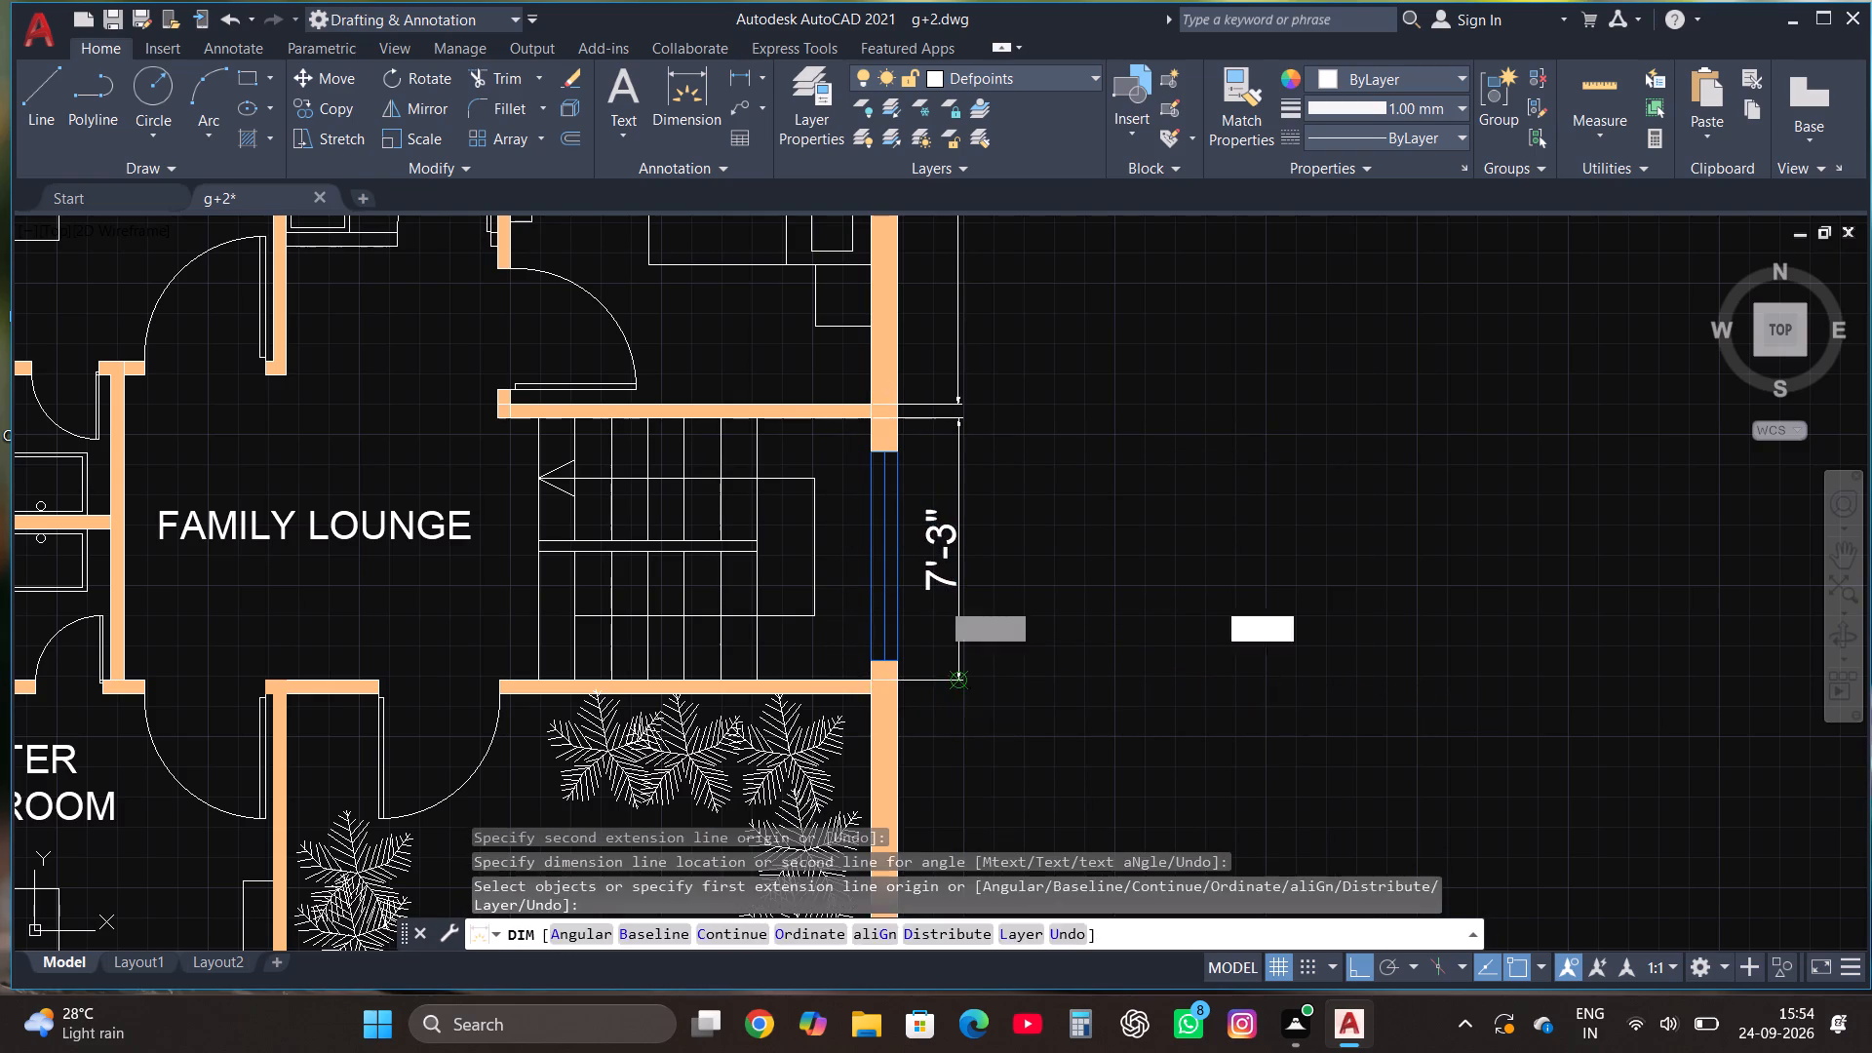
Dimension the inner length of the planted area north of the balcony, outside the east wall in line with the staircase dimension.
left_click(677, 76)
scroll(690, 226, "down", 2)
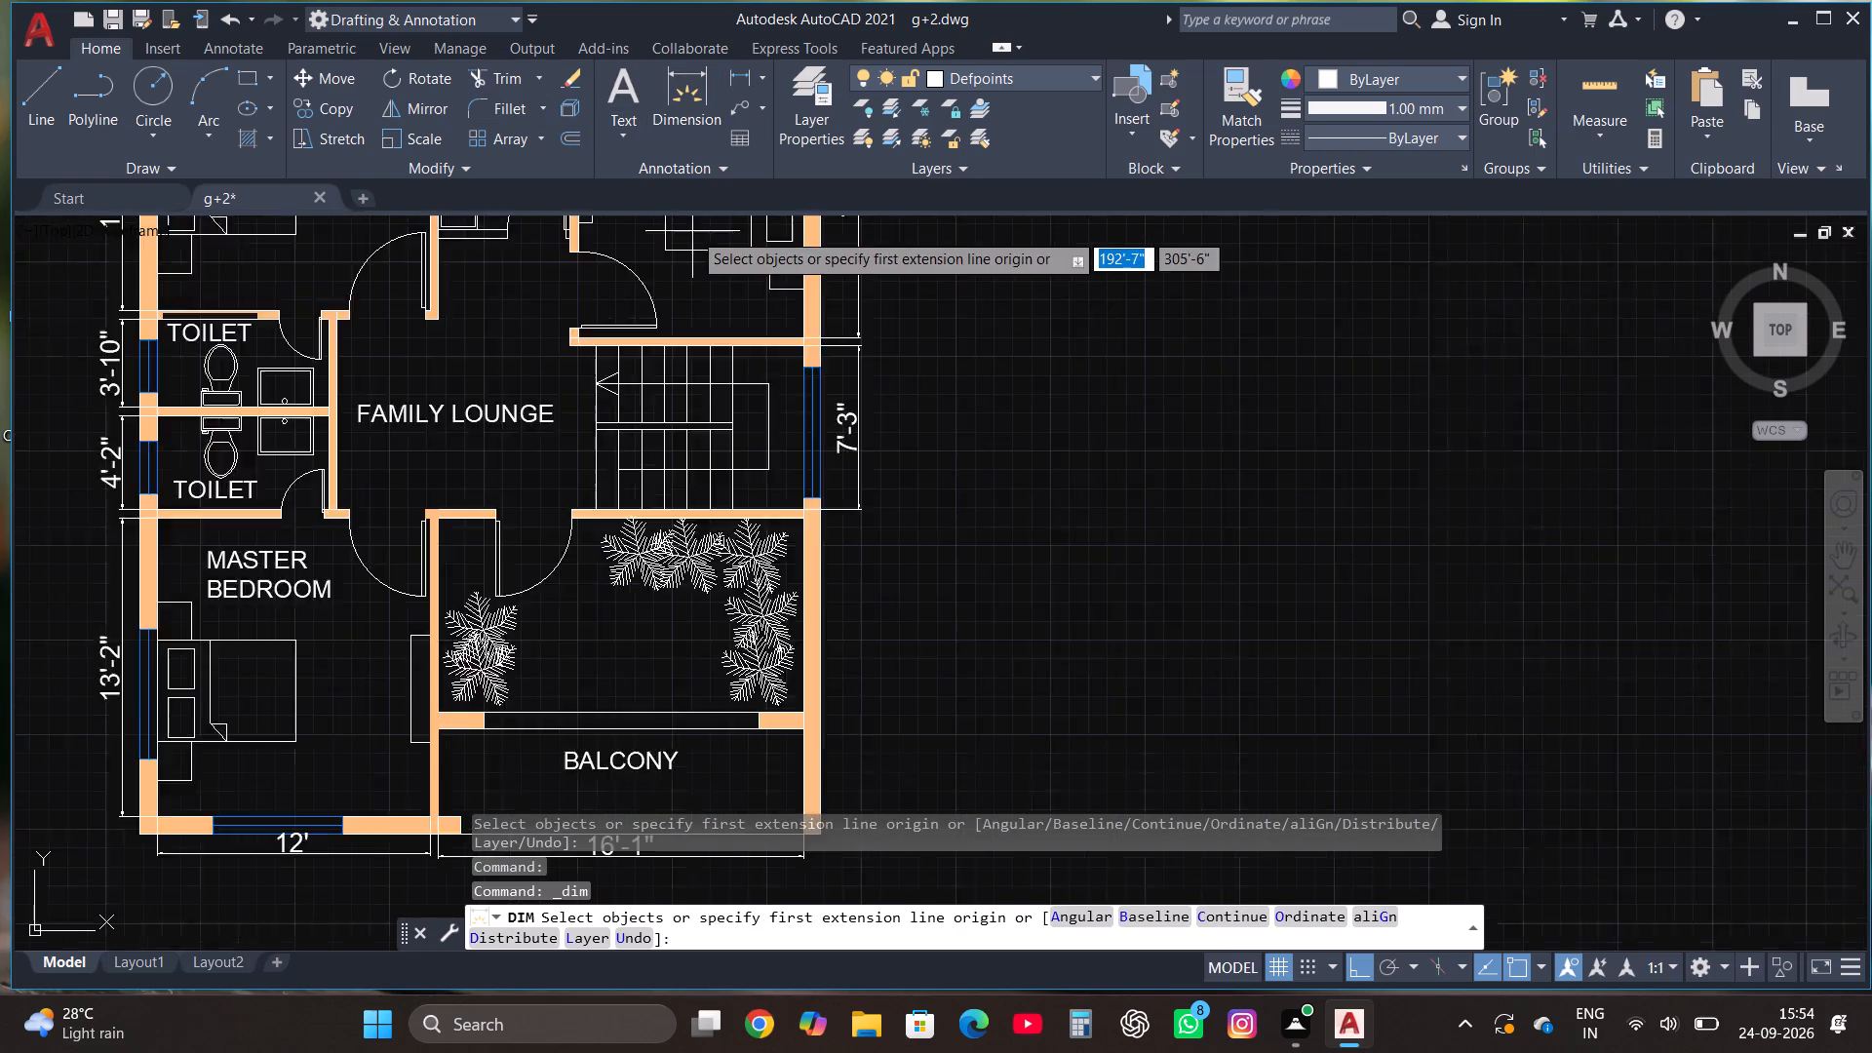
scroll(755, 404, "up", 2)
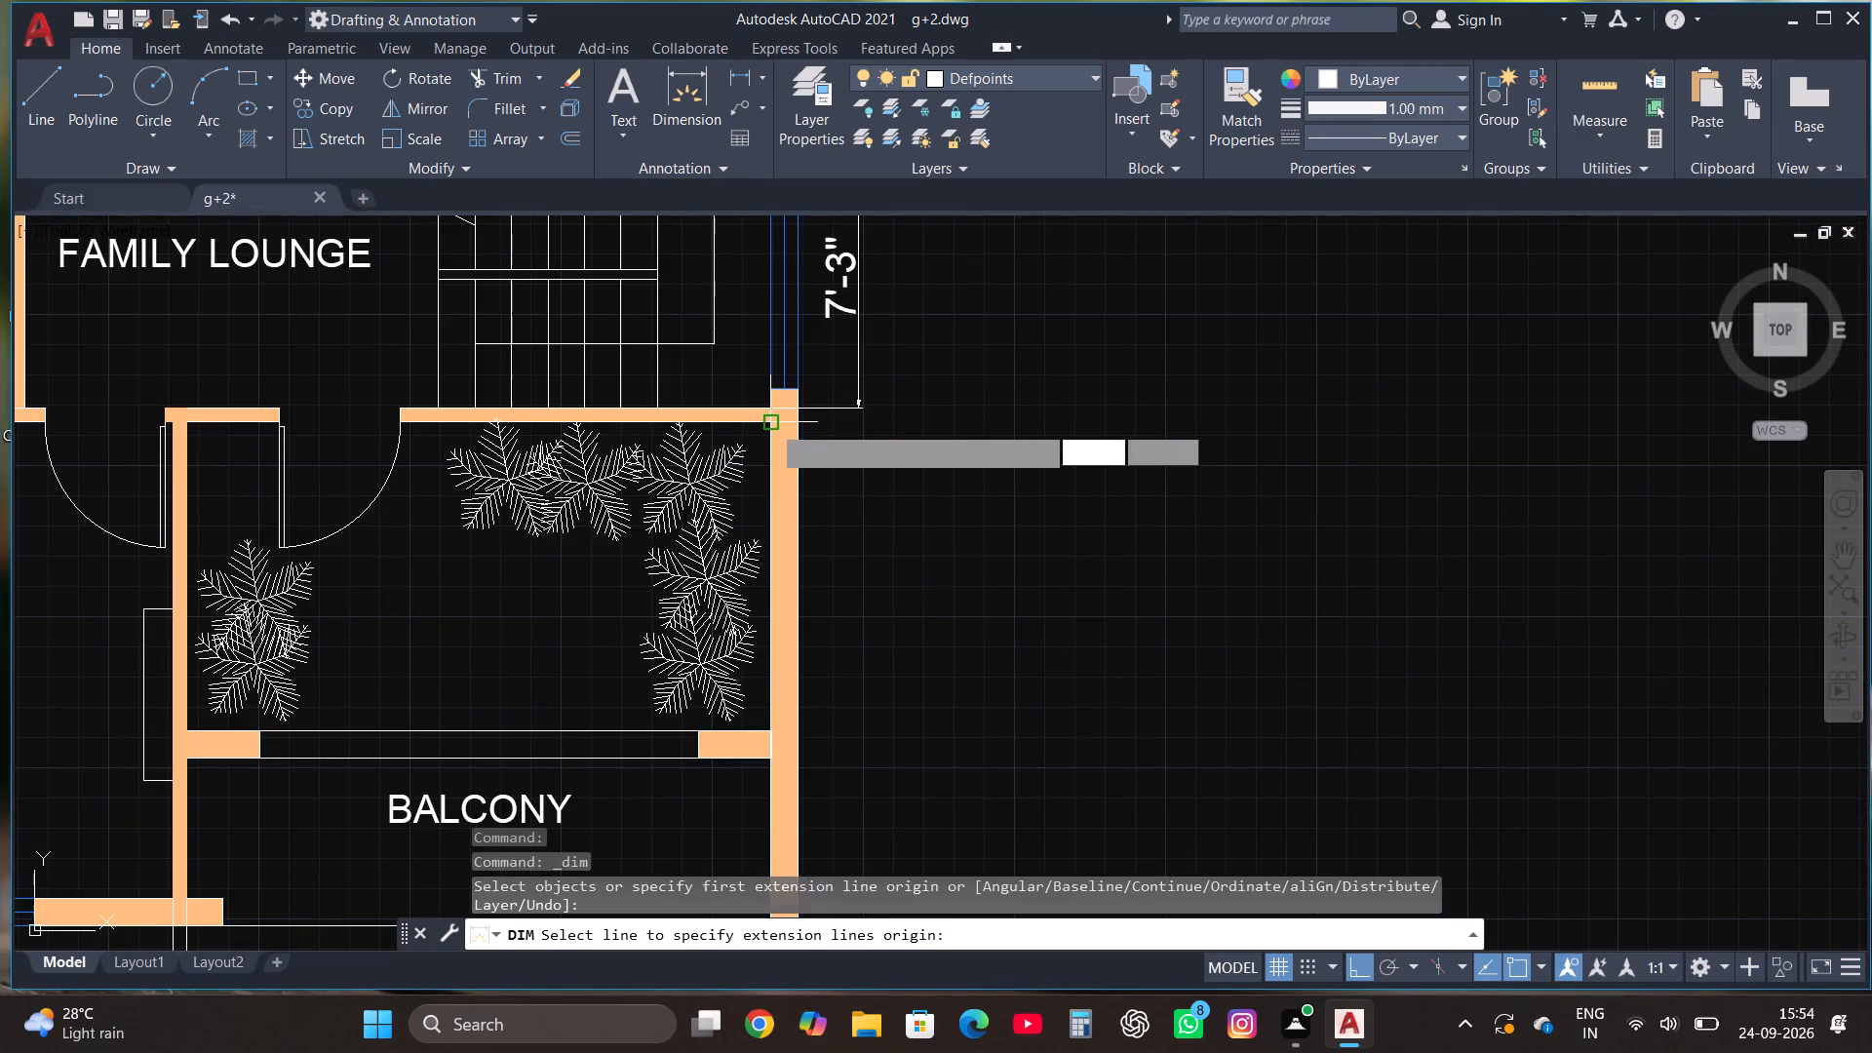
left_click(771, 424)
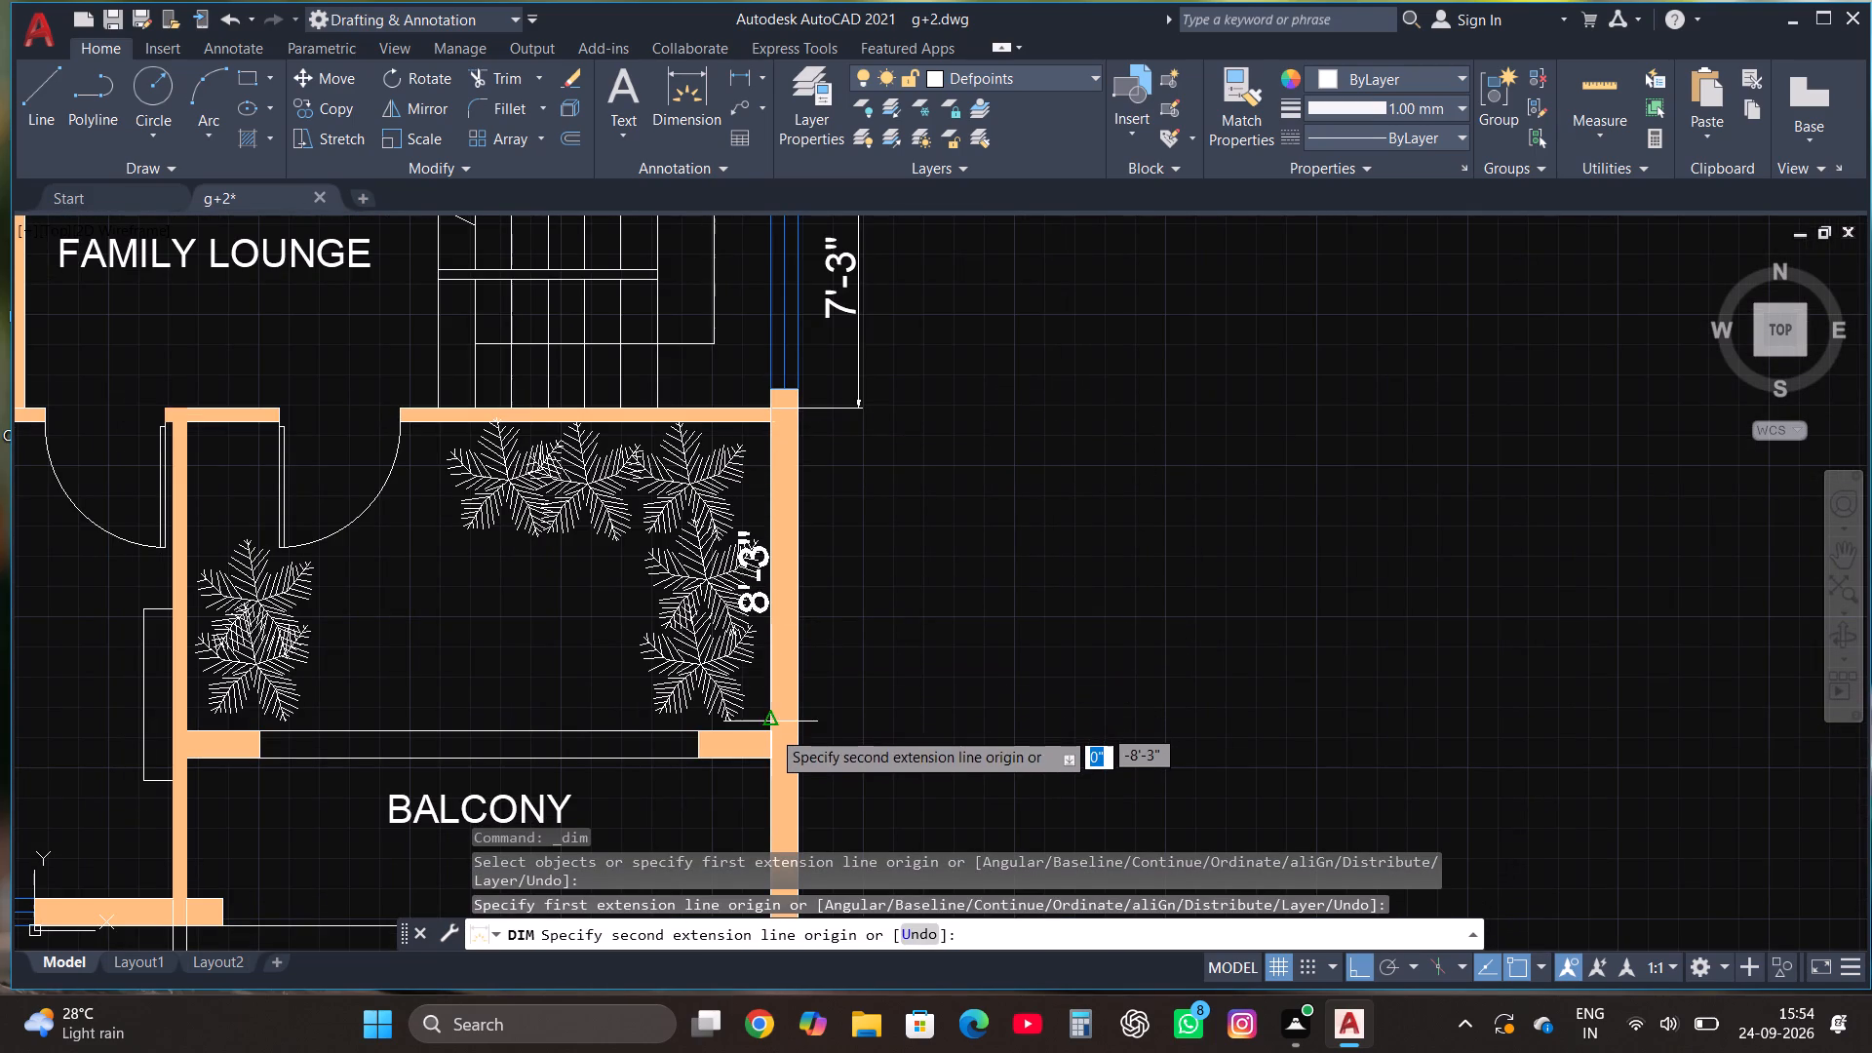
left_click(771, 734)
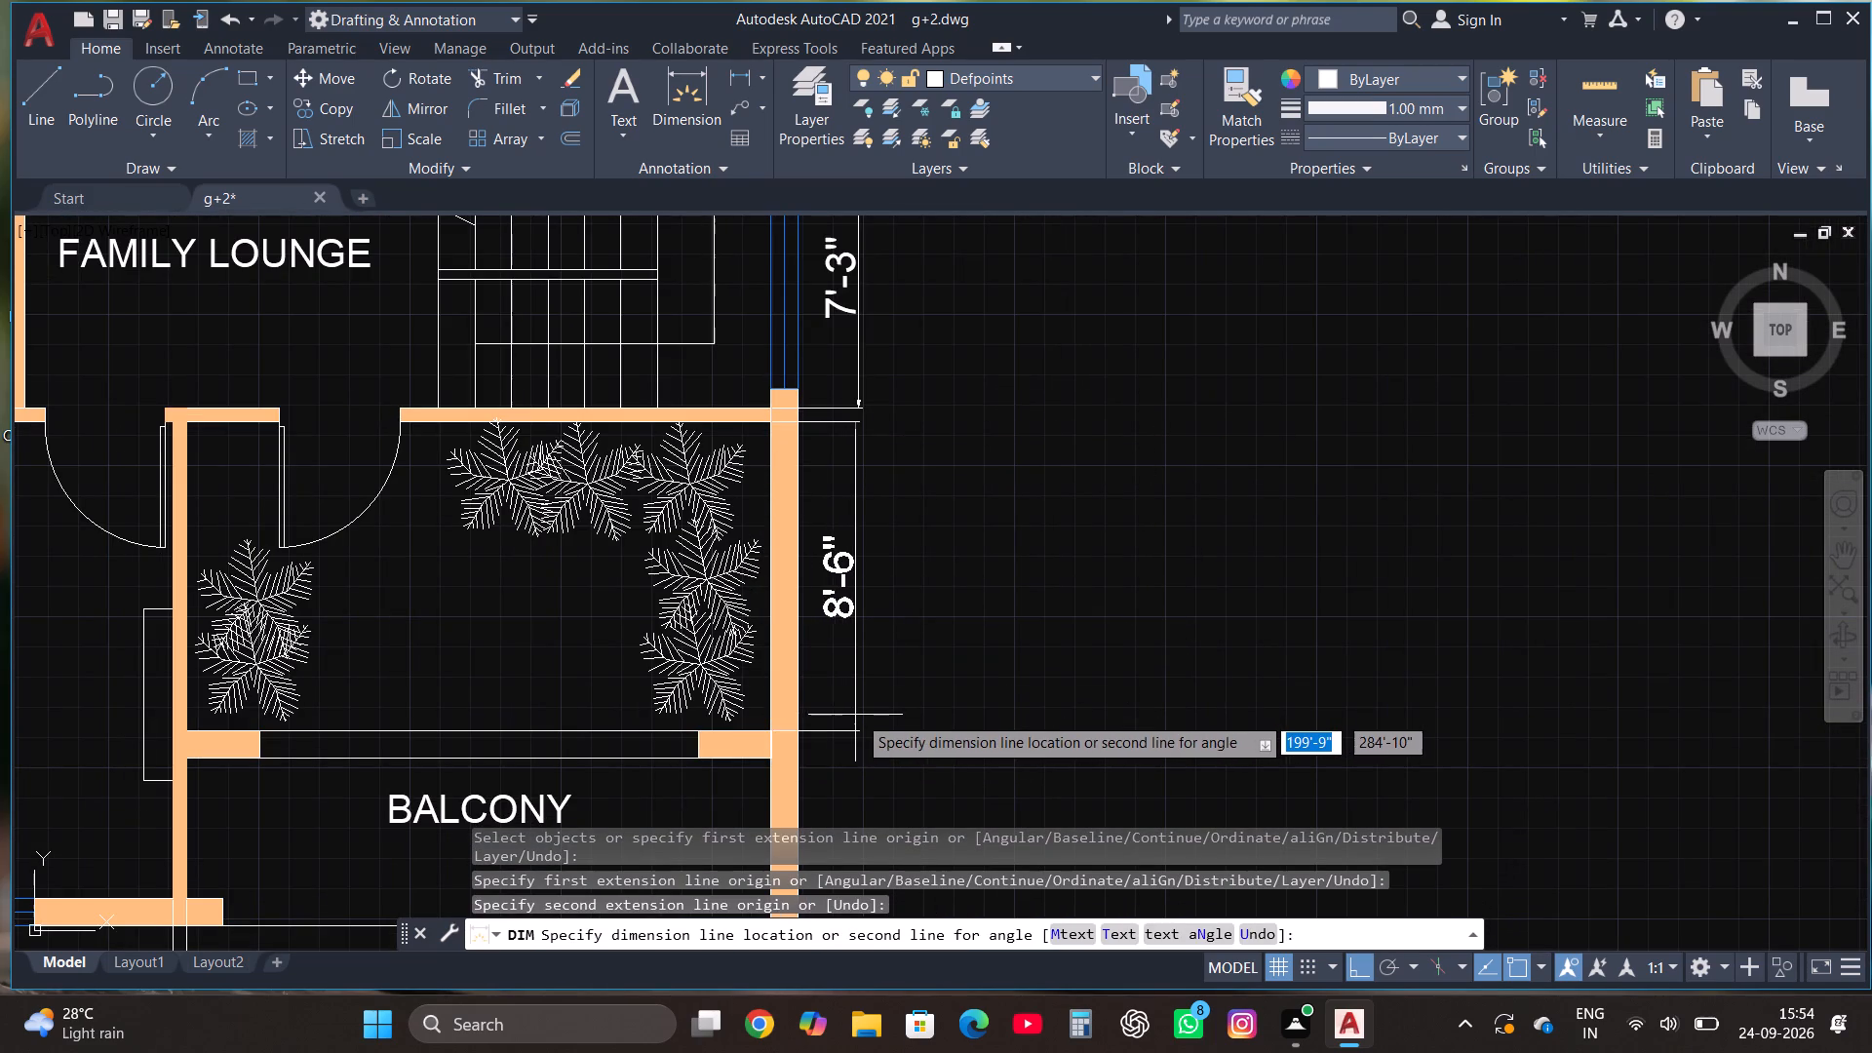
left_click(858, 715)
scroll(915, 527, "down", 3)
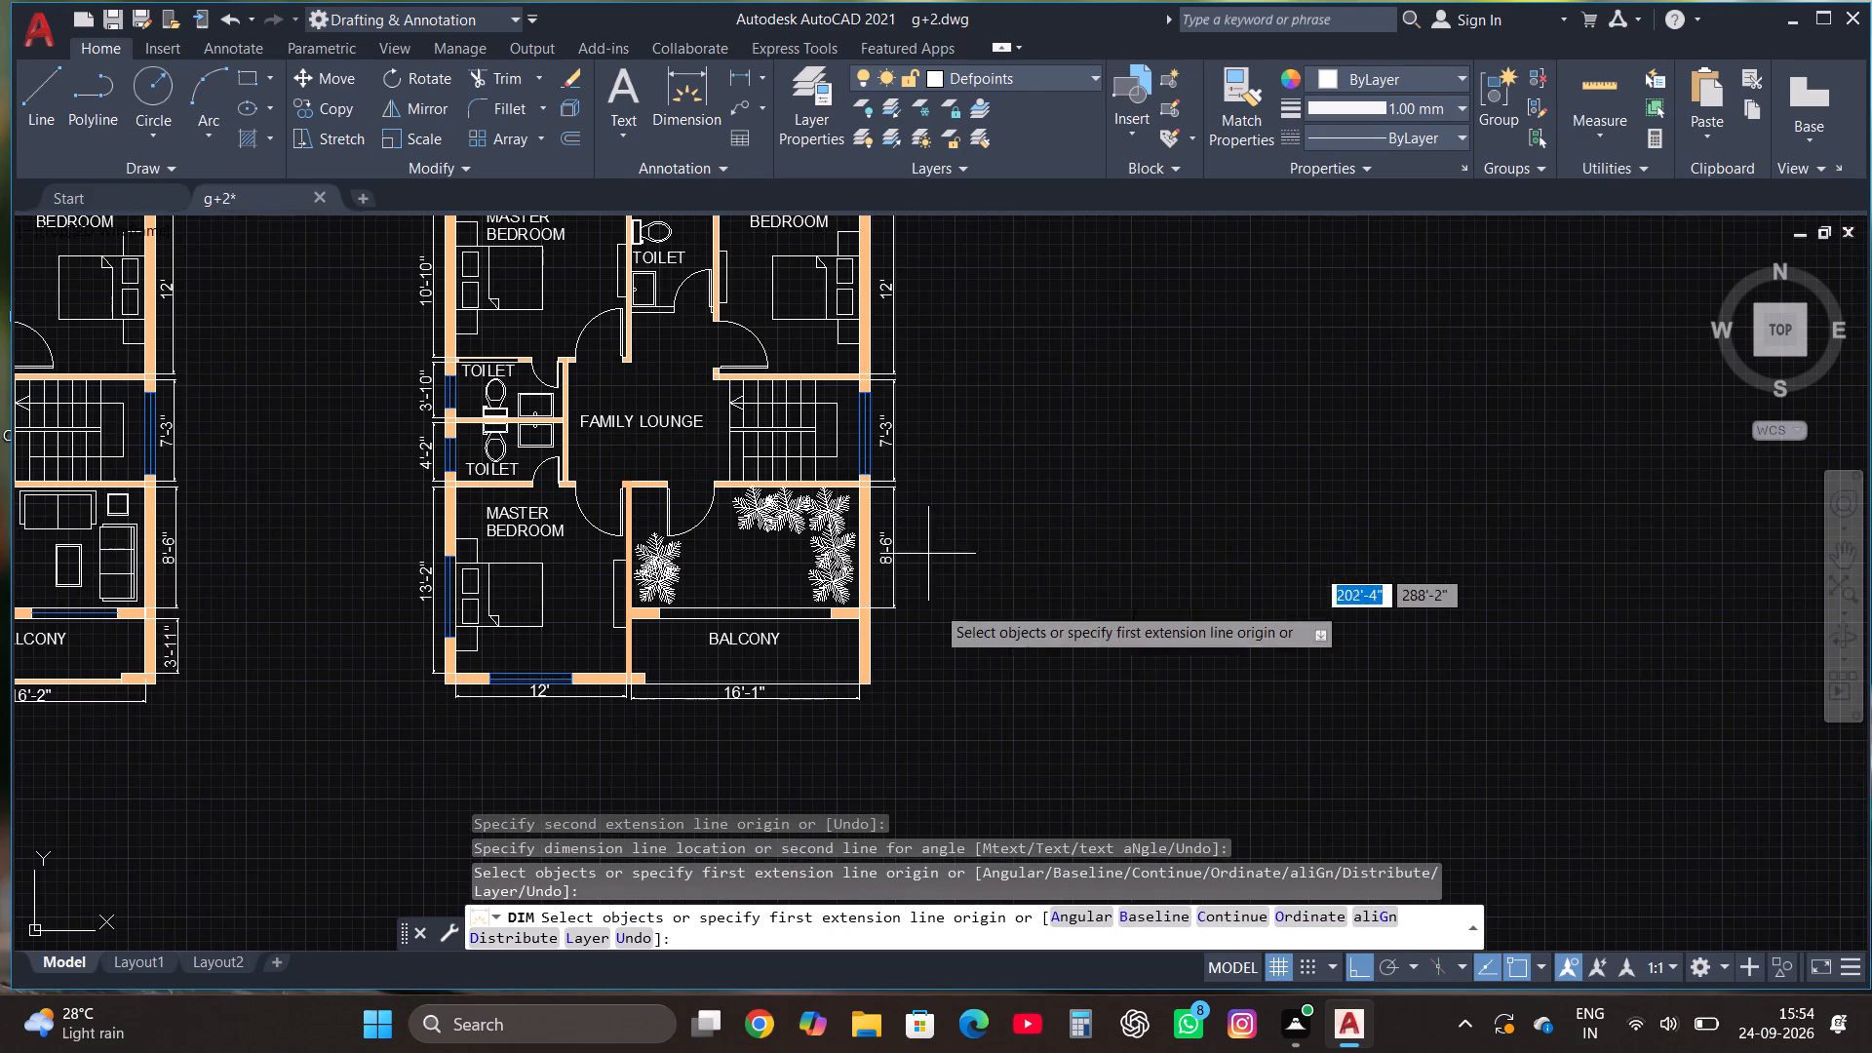
scroll(956, 700, "down", 1)
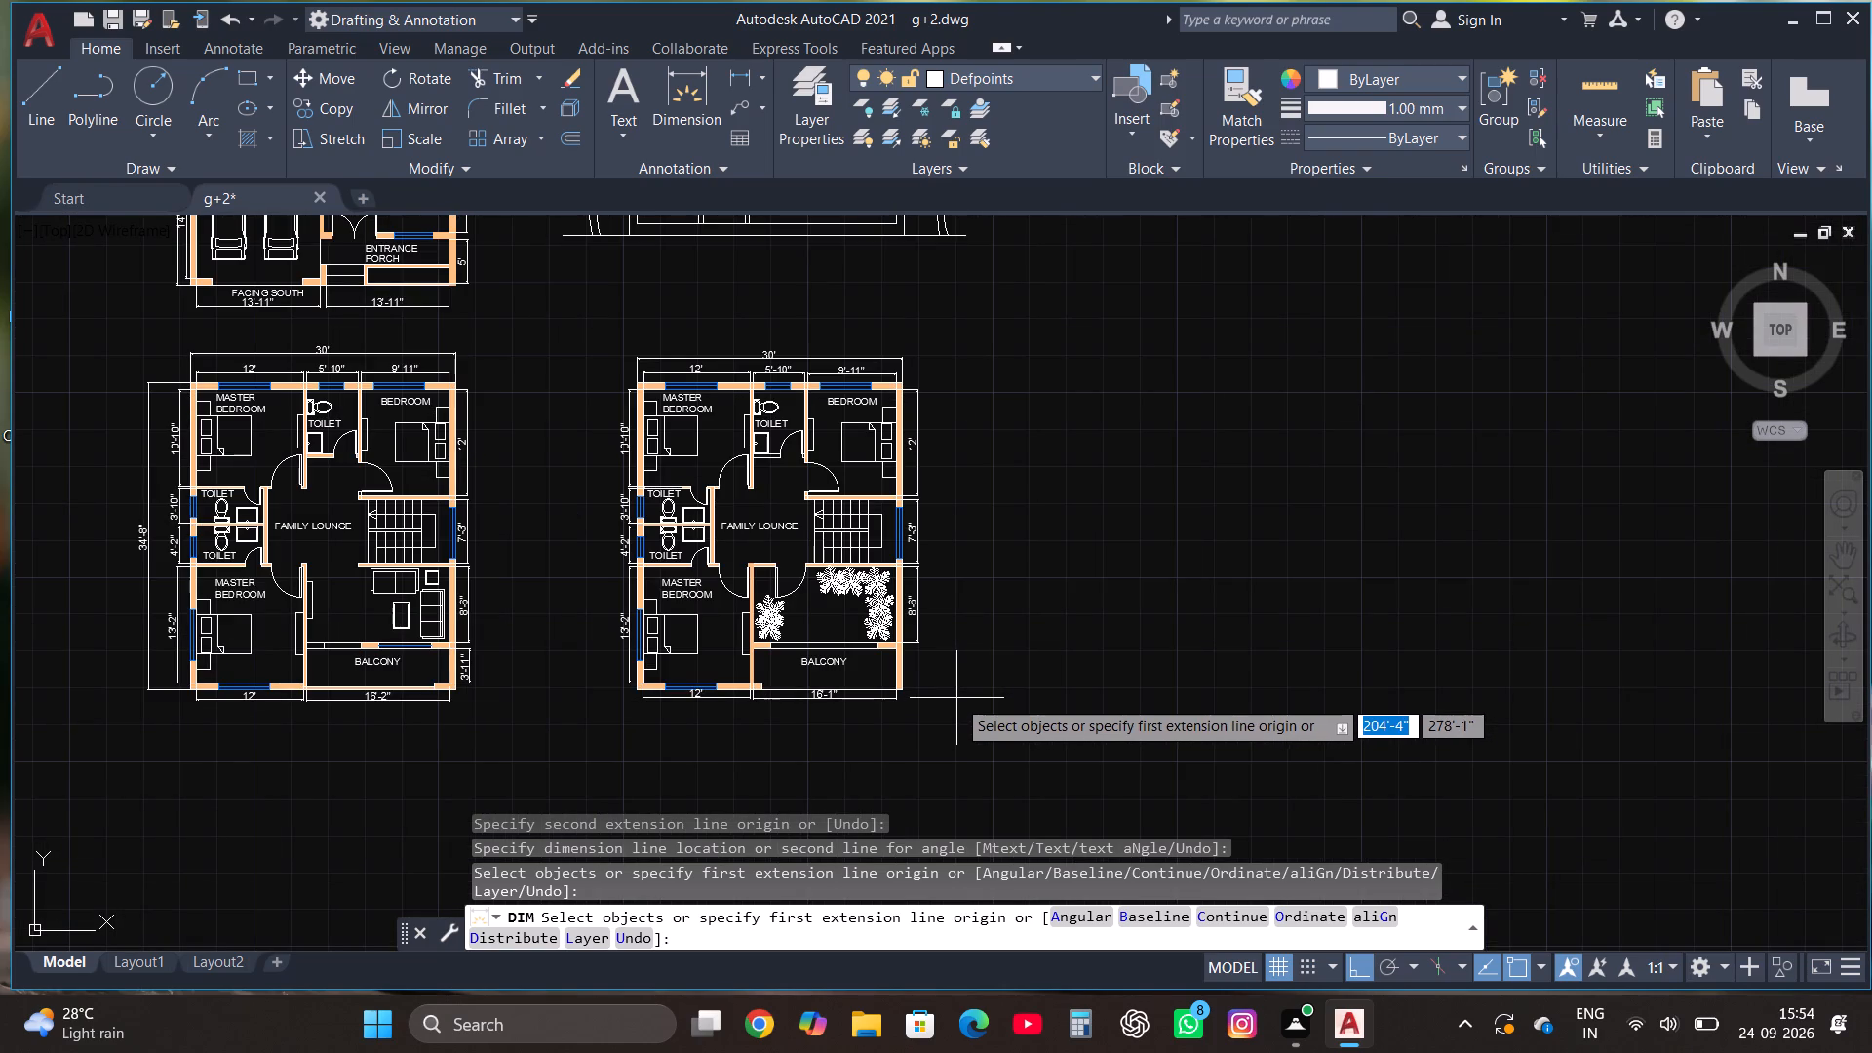
Move the ground floor plan with its dimensions north to widen the gap above the lower floor plans.
key("Escape")
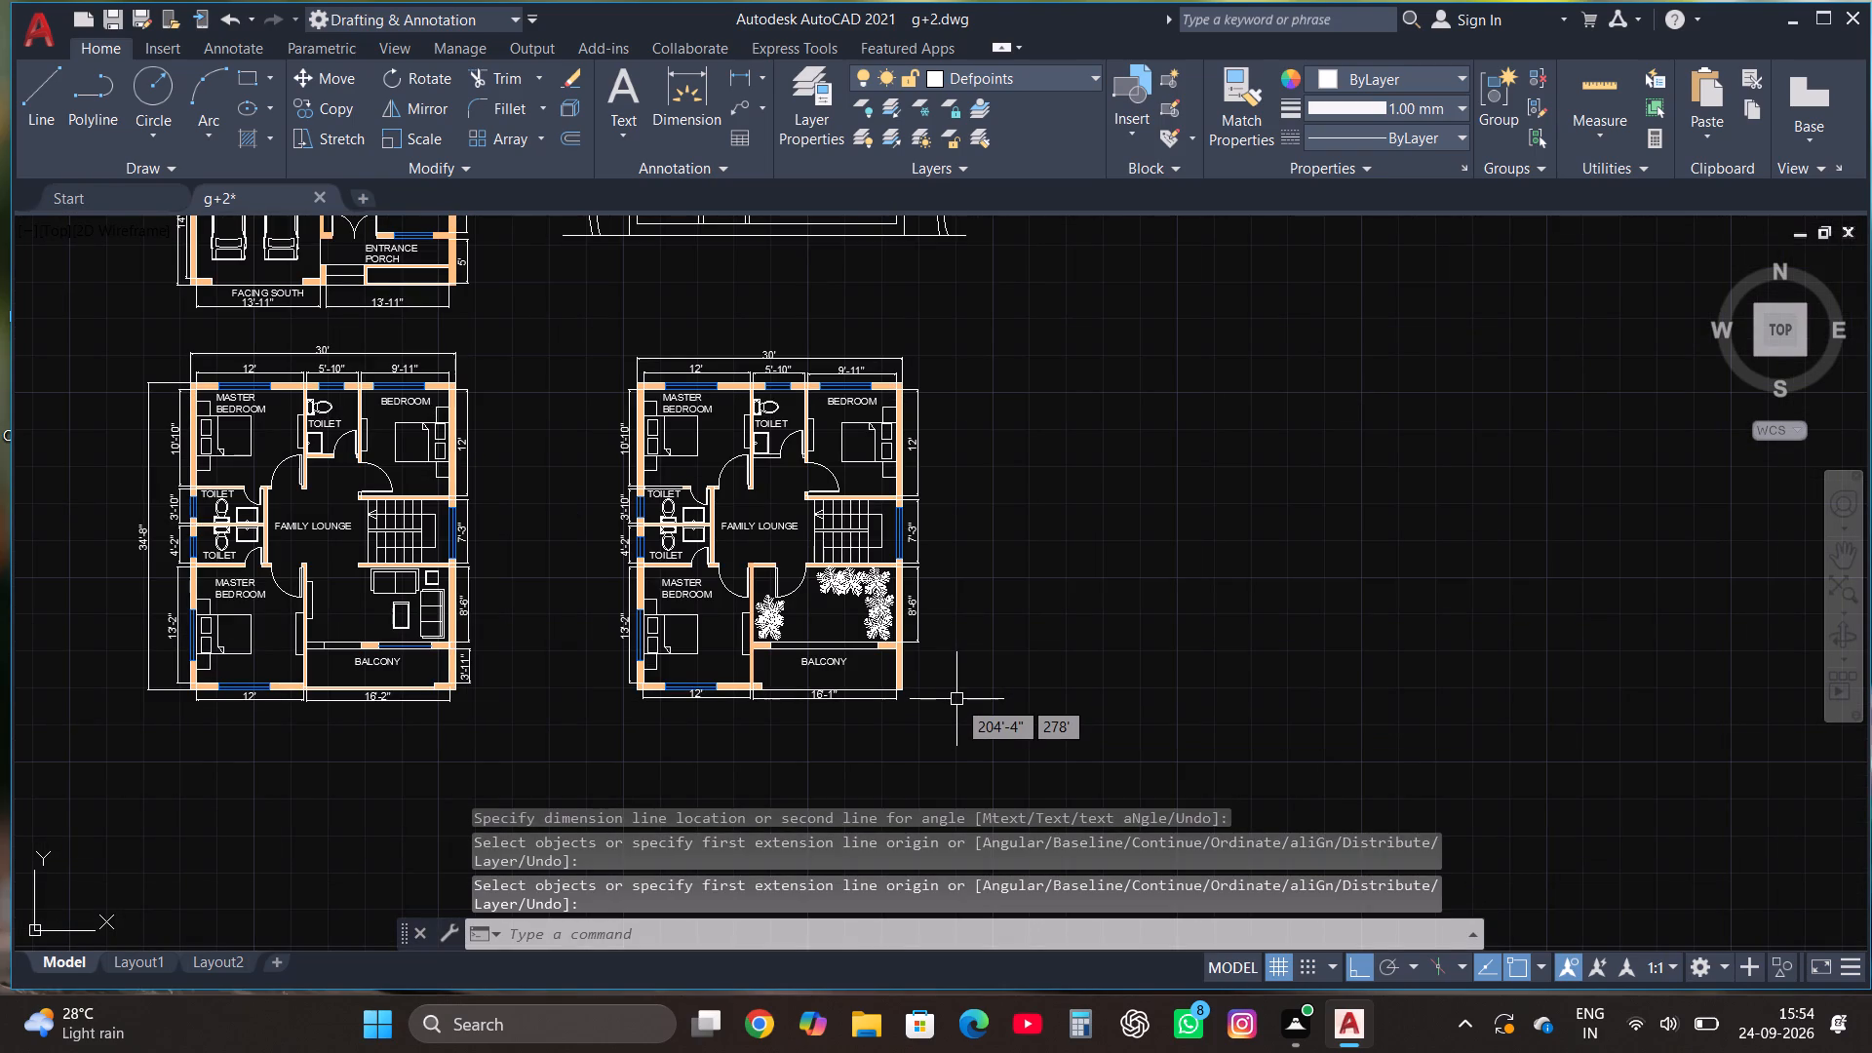
scroll(955, 717, "down", 1)
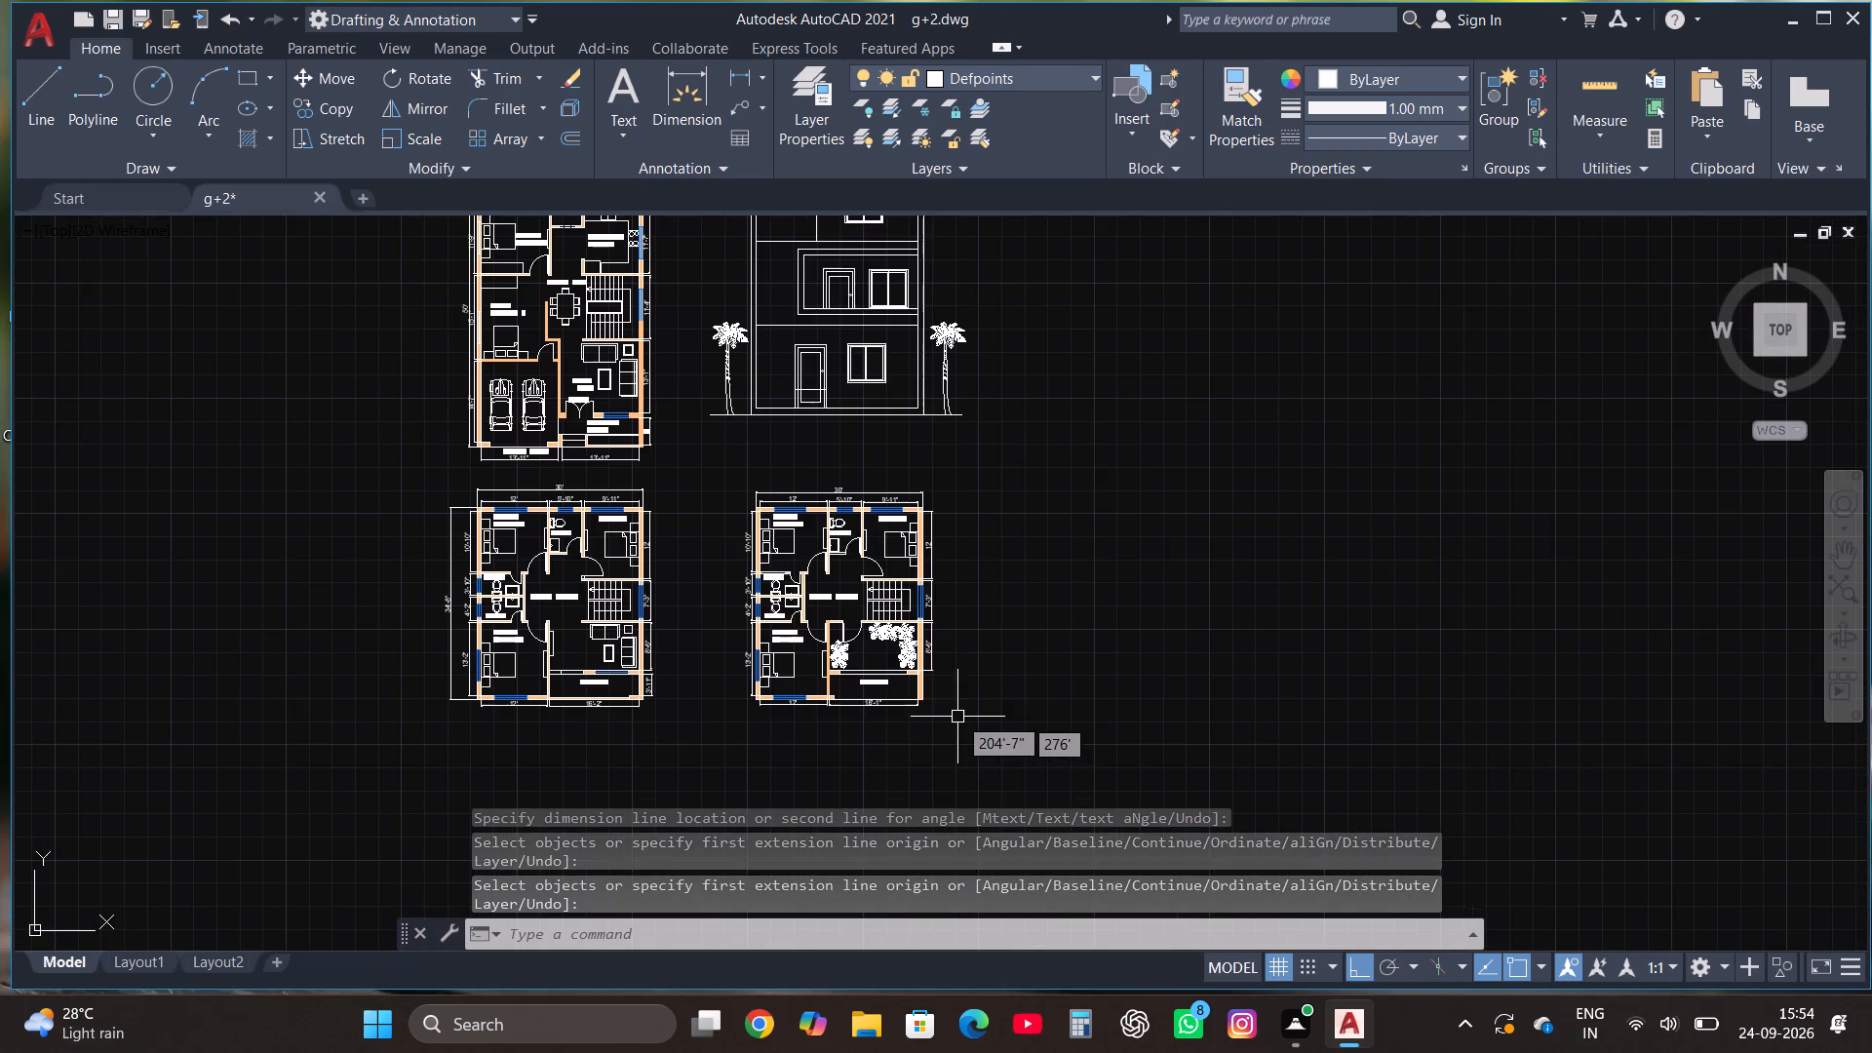
scroll(1144, 486, "down", 1)
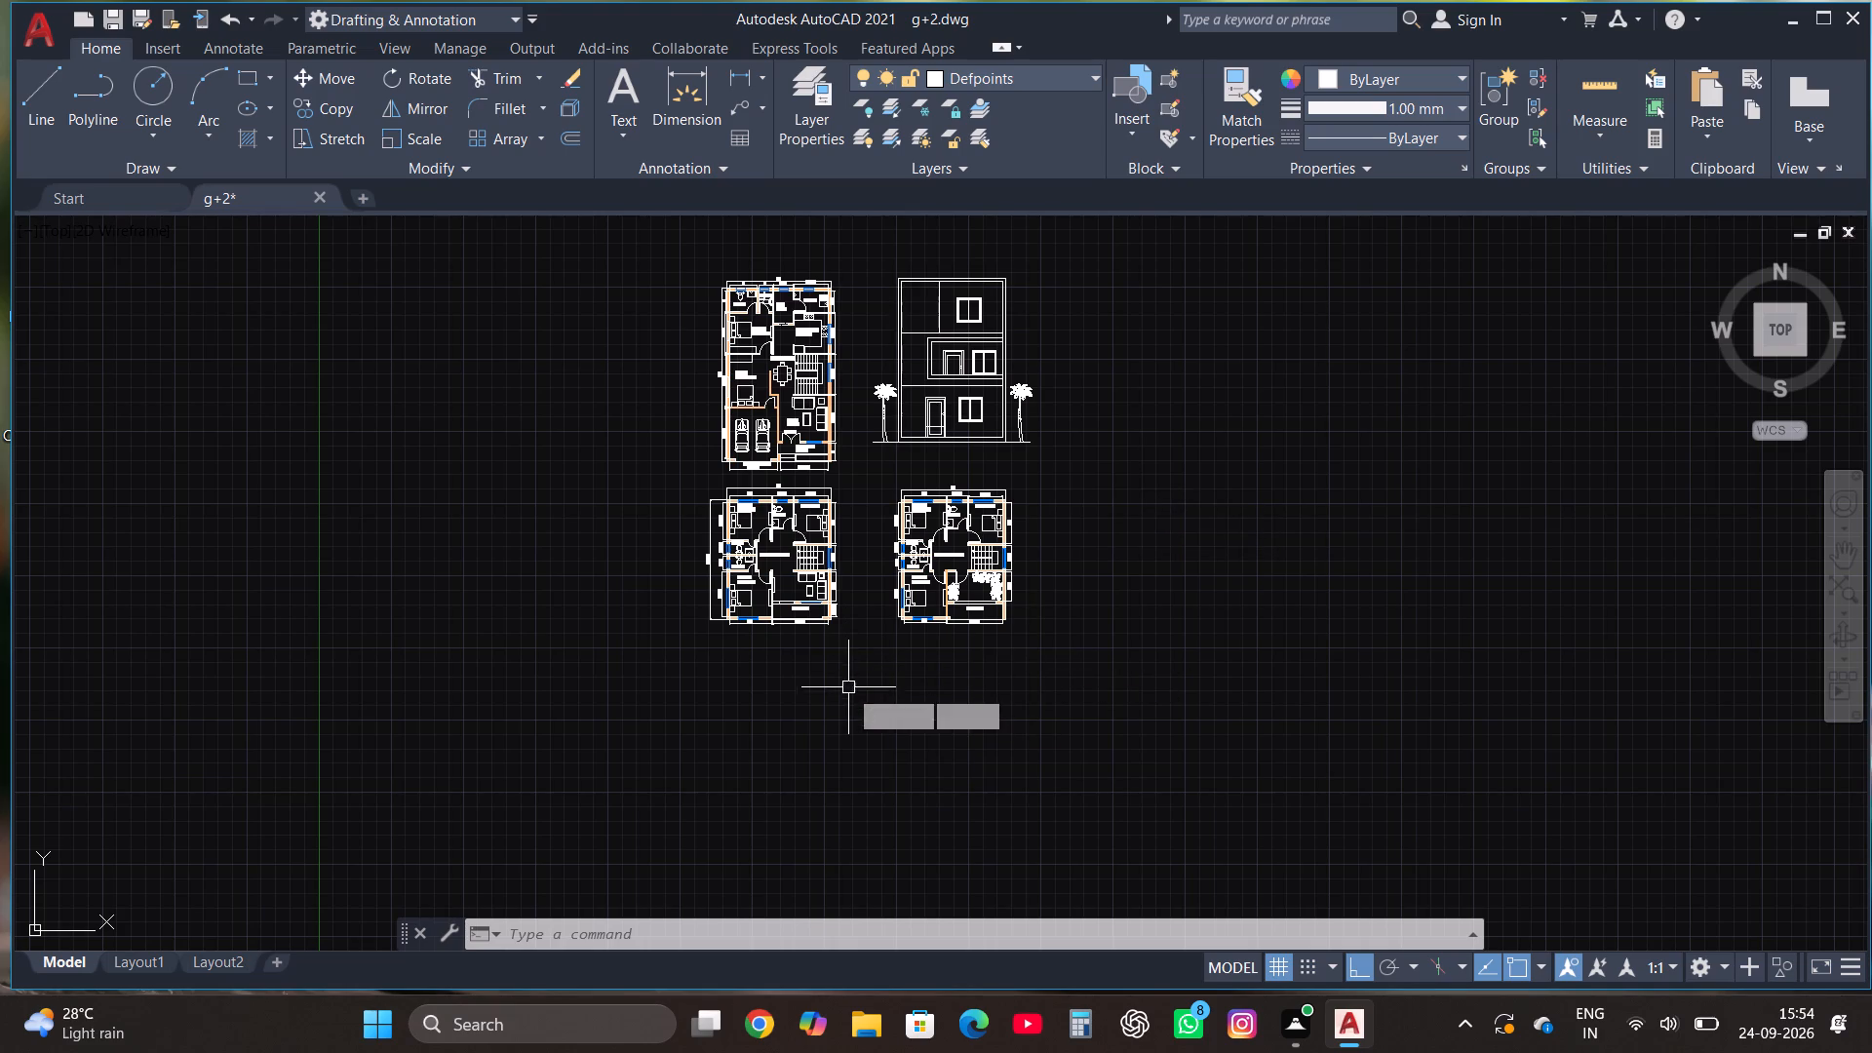
scroll(849, 688, "down", 2)
scroll(822, 566, "up", 2)
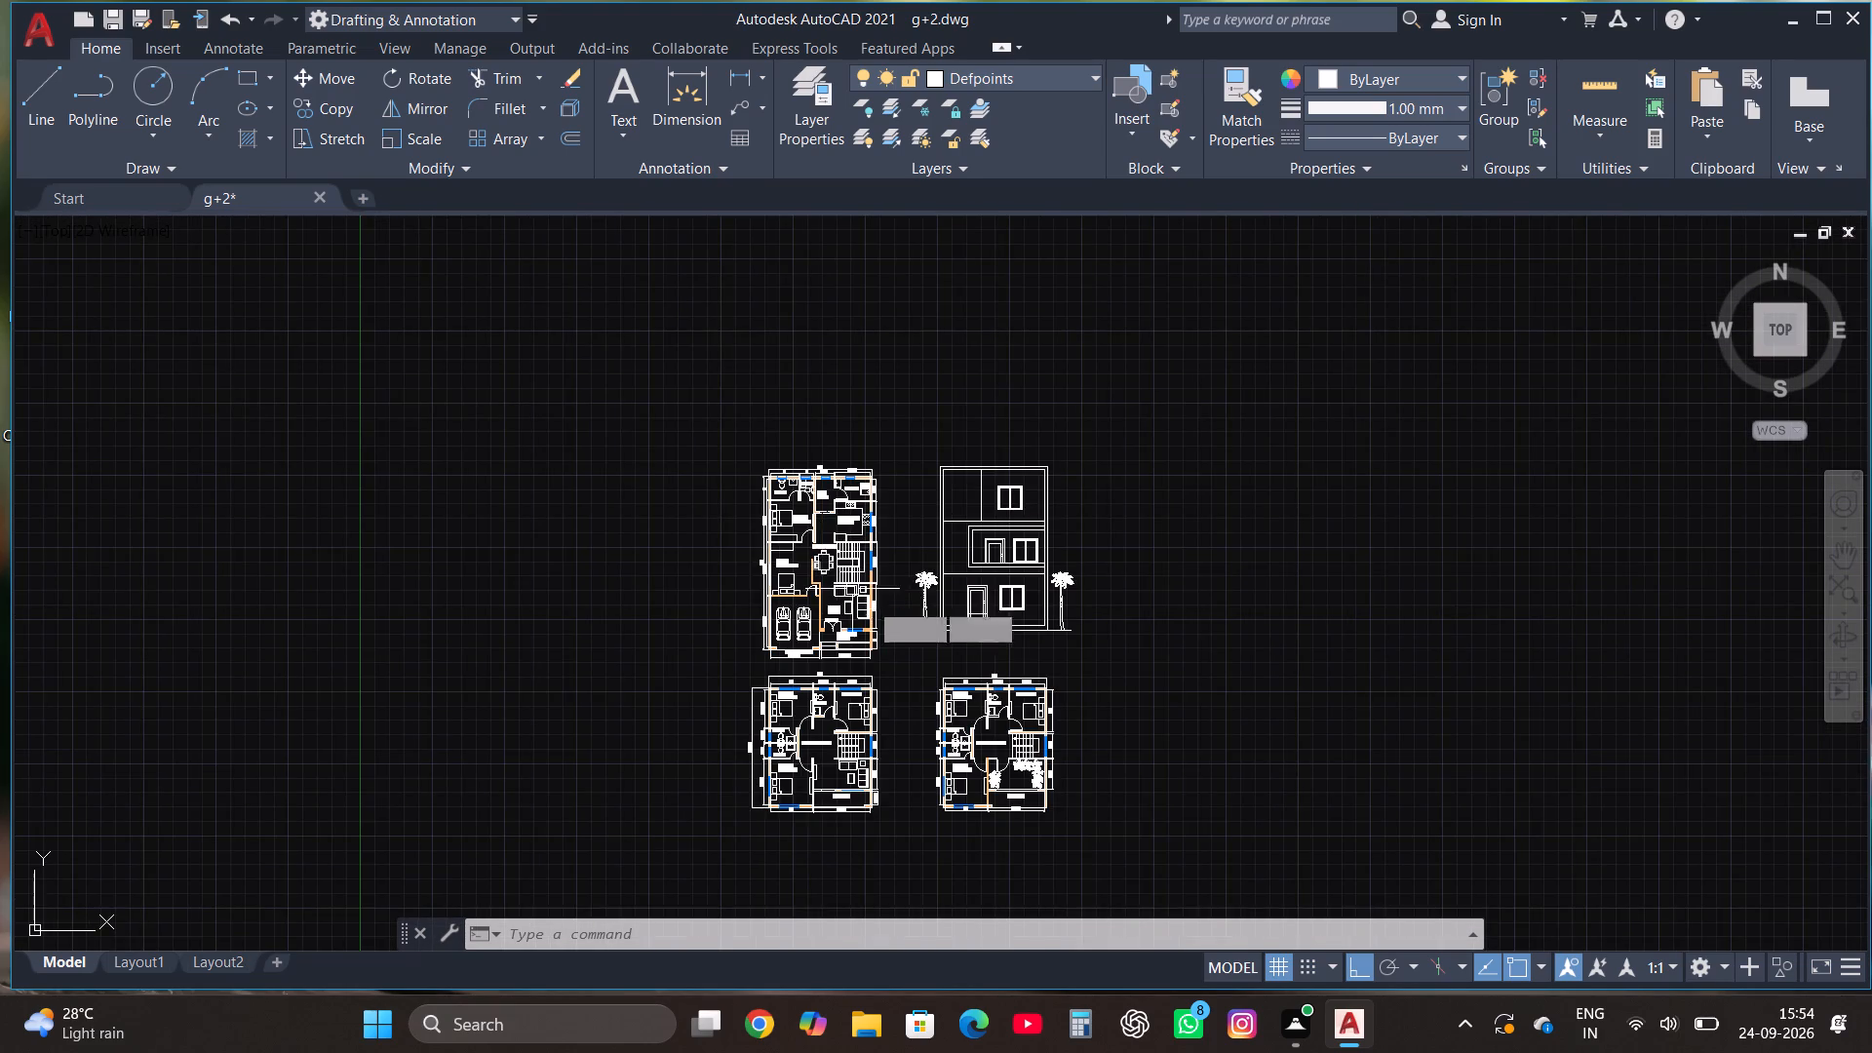
scroll(875, 620, "up", 1)
left_click(885, 691)
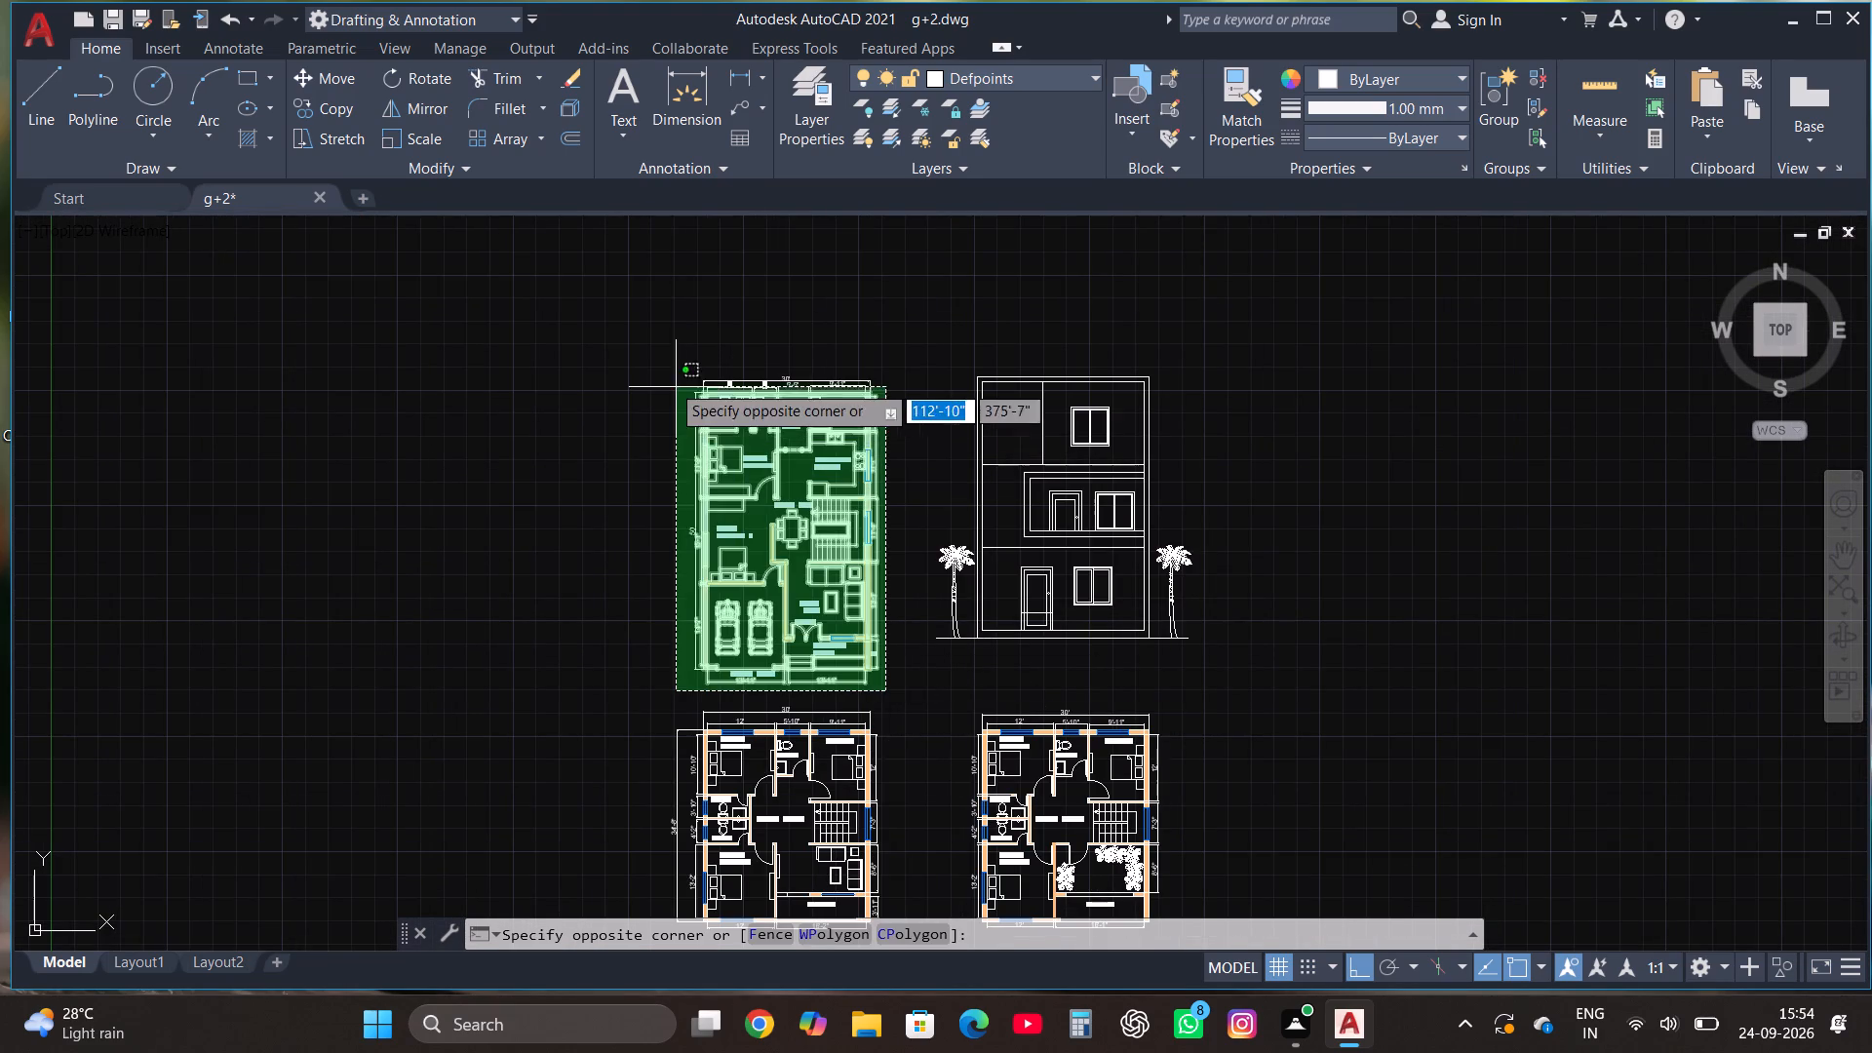
left_click(653, 352)
left_click(337, 77)
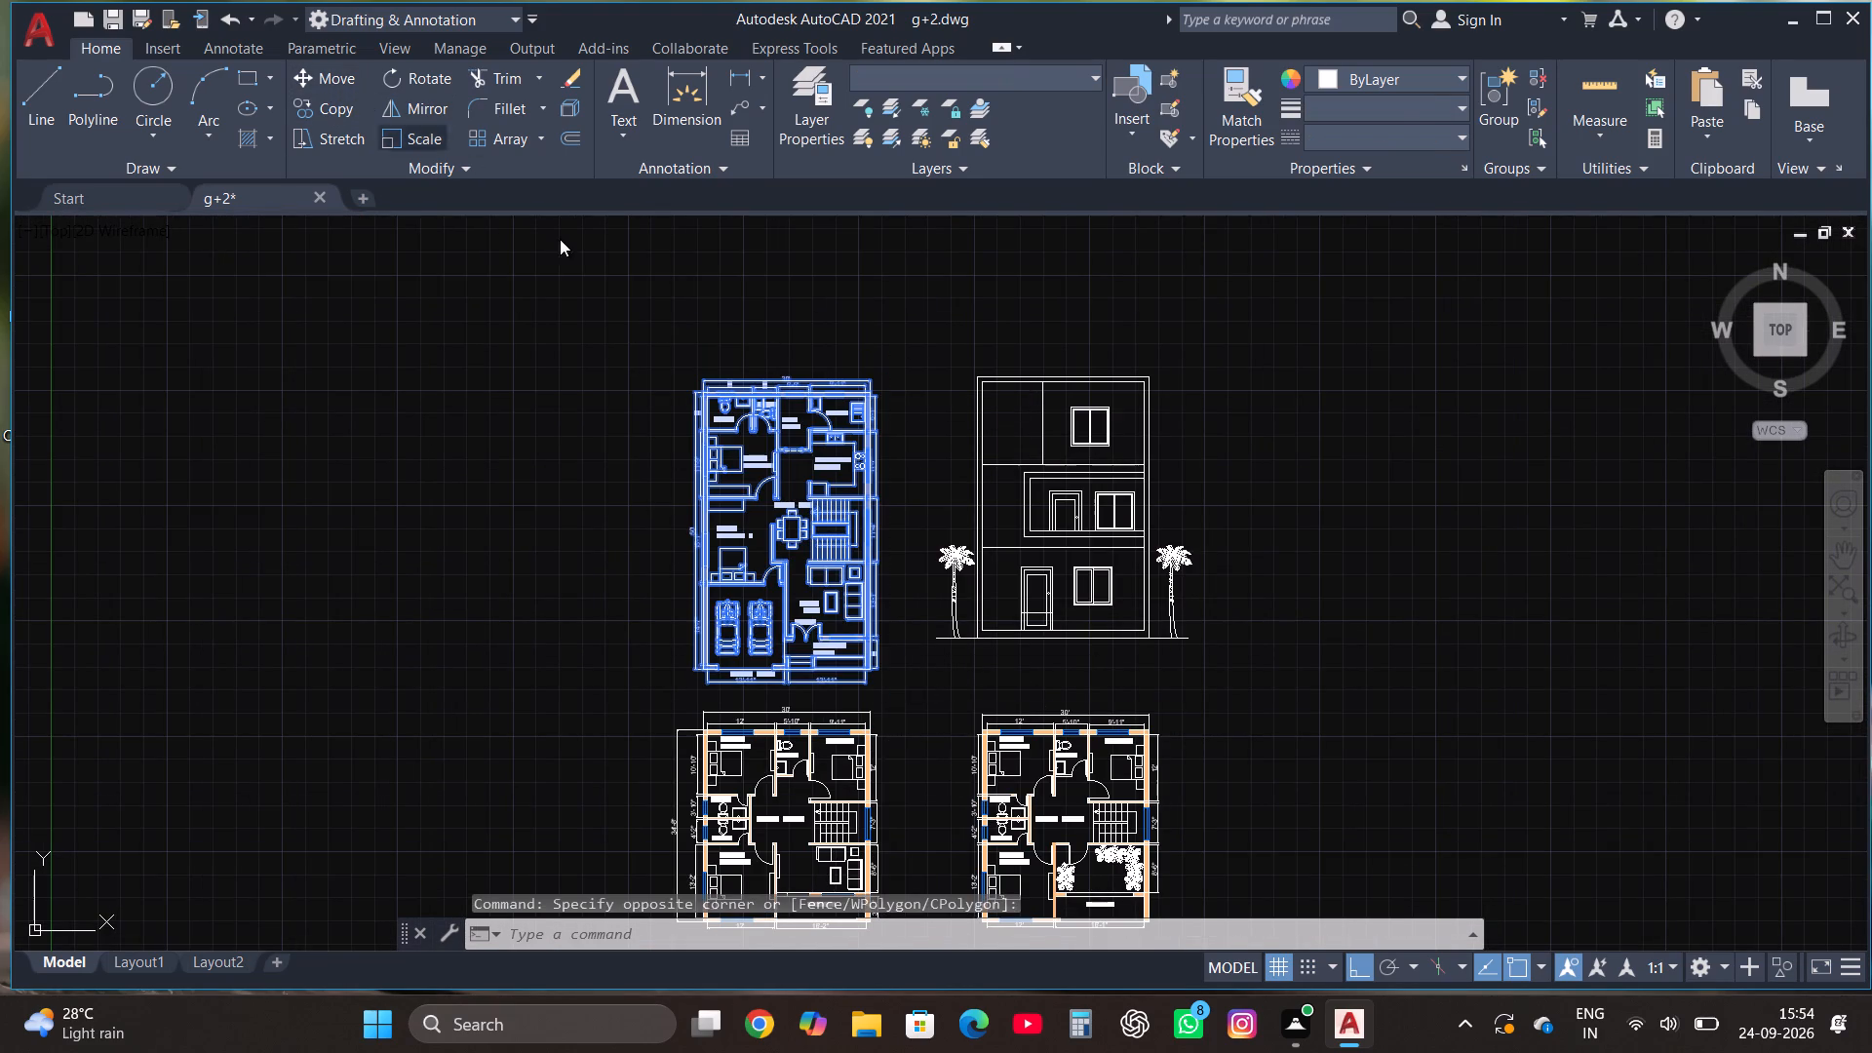
left_click(783, 561)
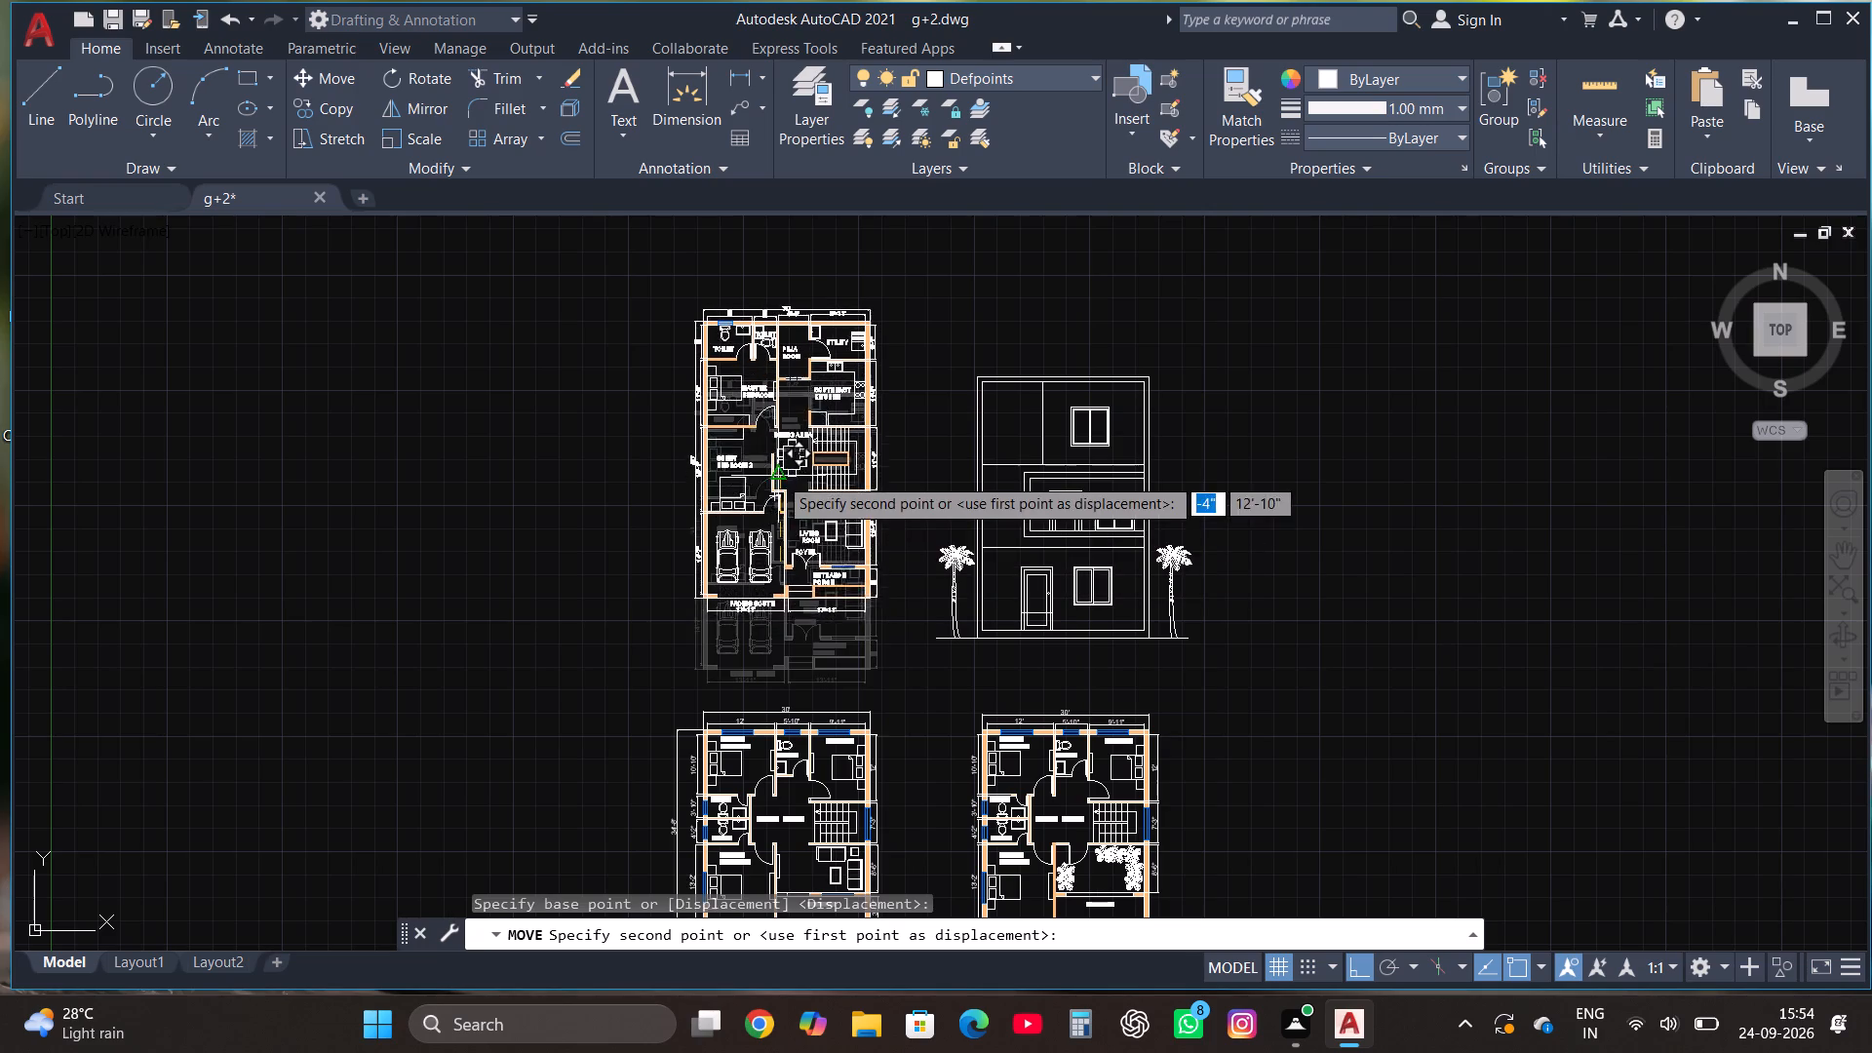
left_click(767, 443)
key("Escape")
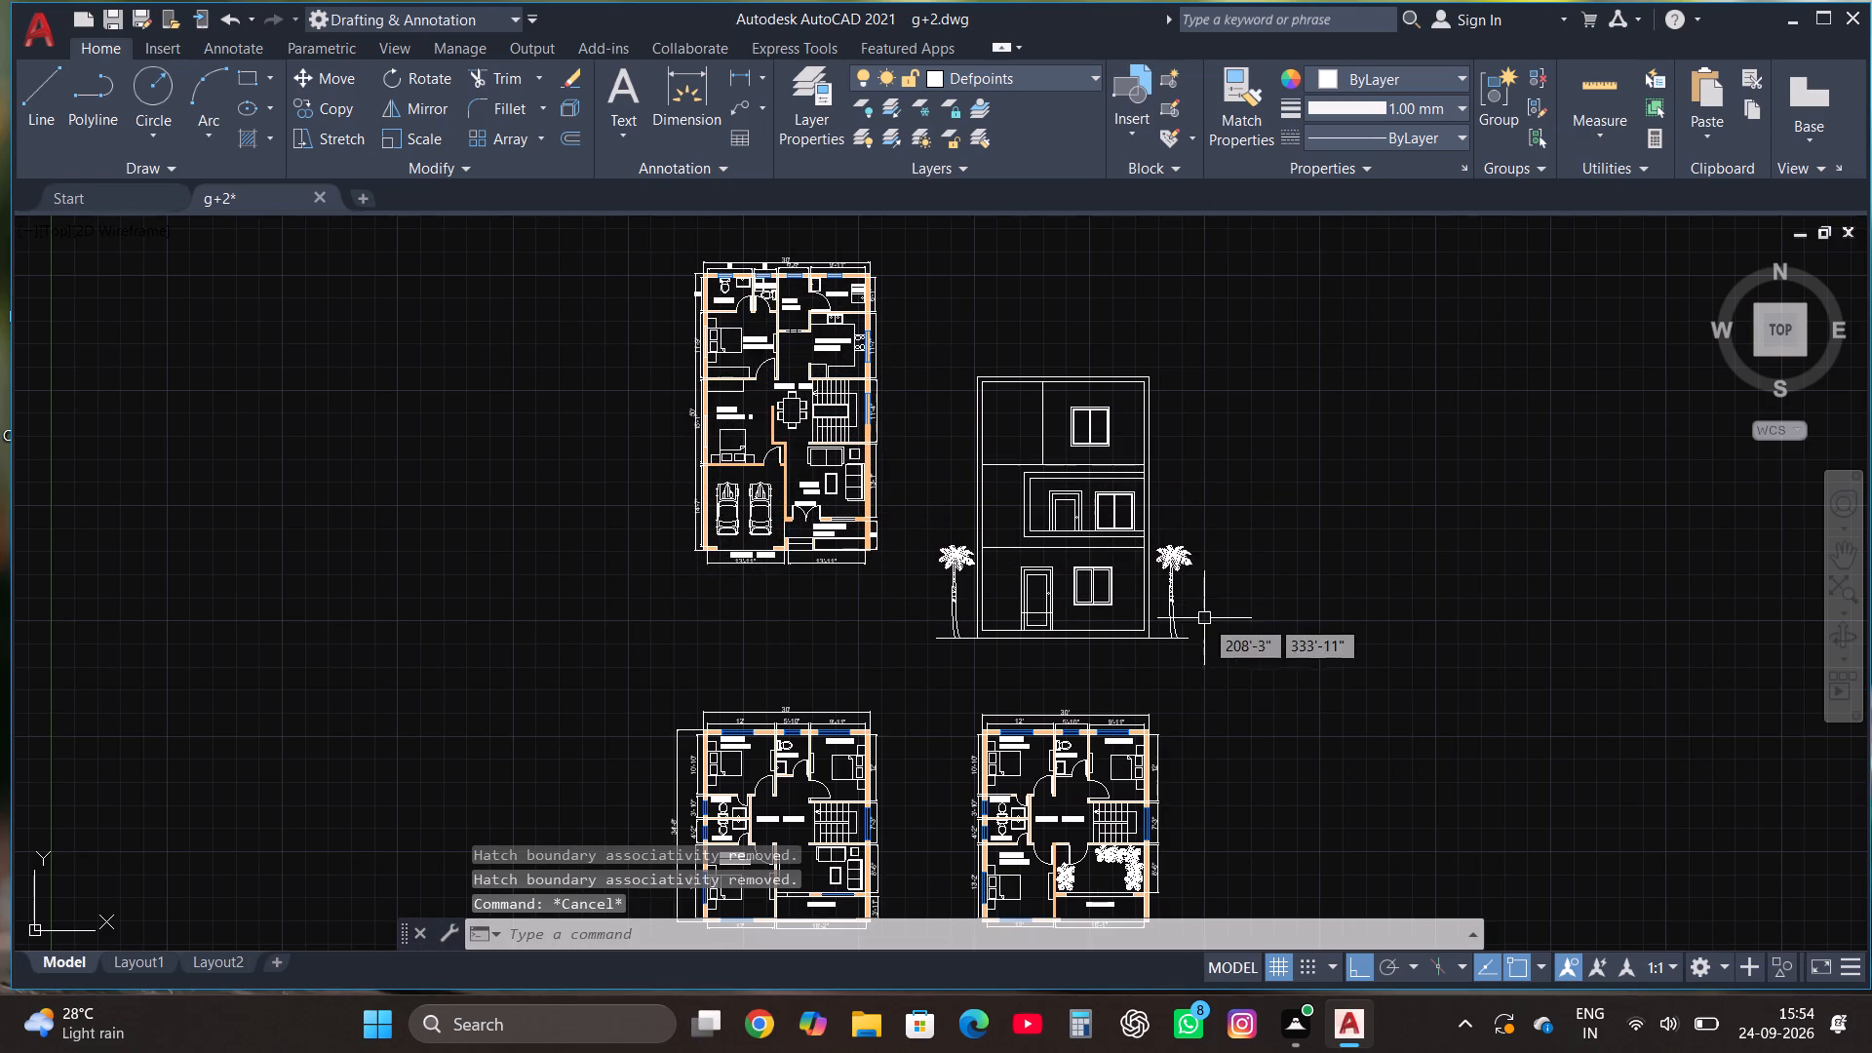
Move the front elevation with its palm trees north so it sits level with the ground floor plan.
left_click(1228, 668)
left_click(923, 352)
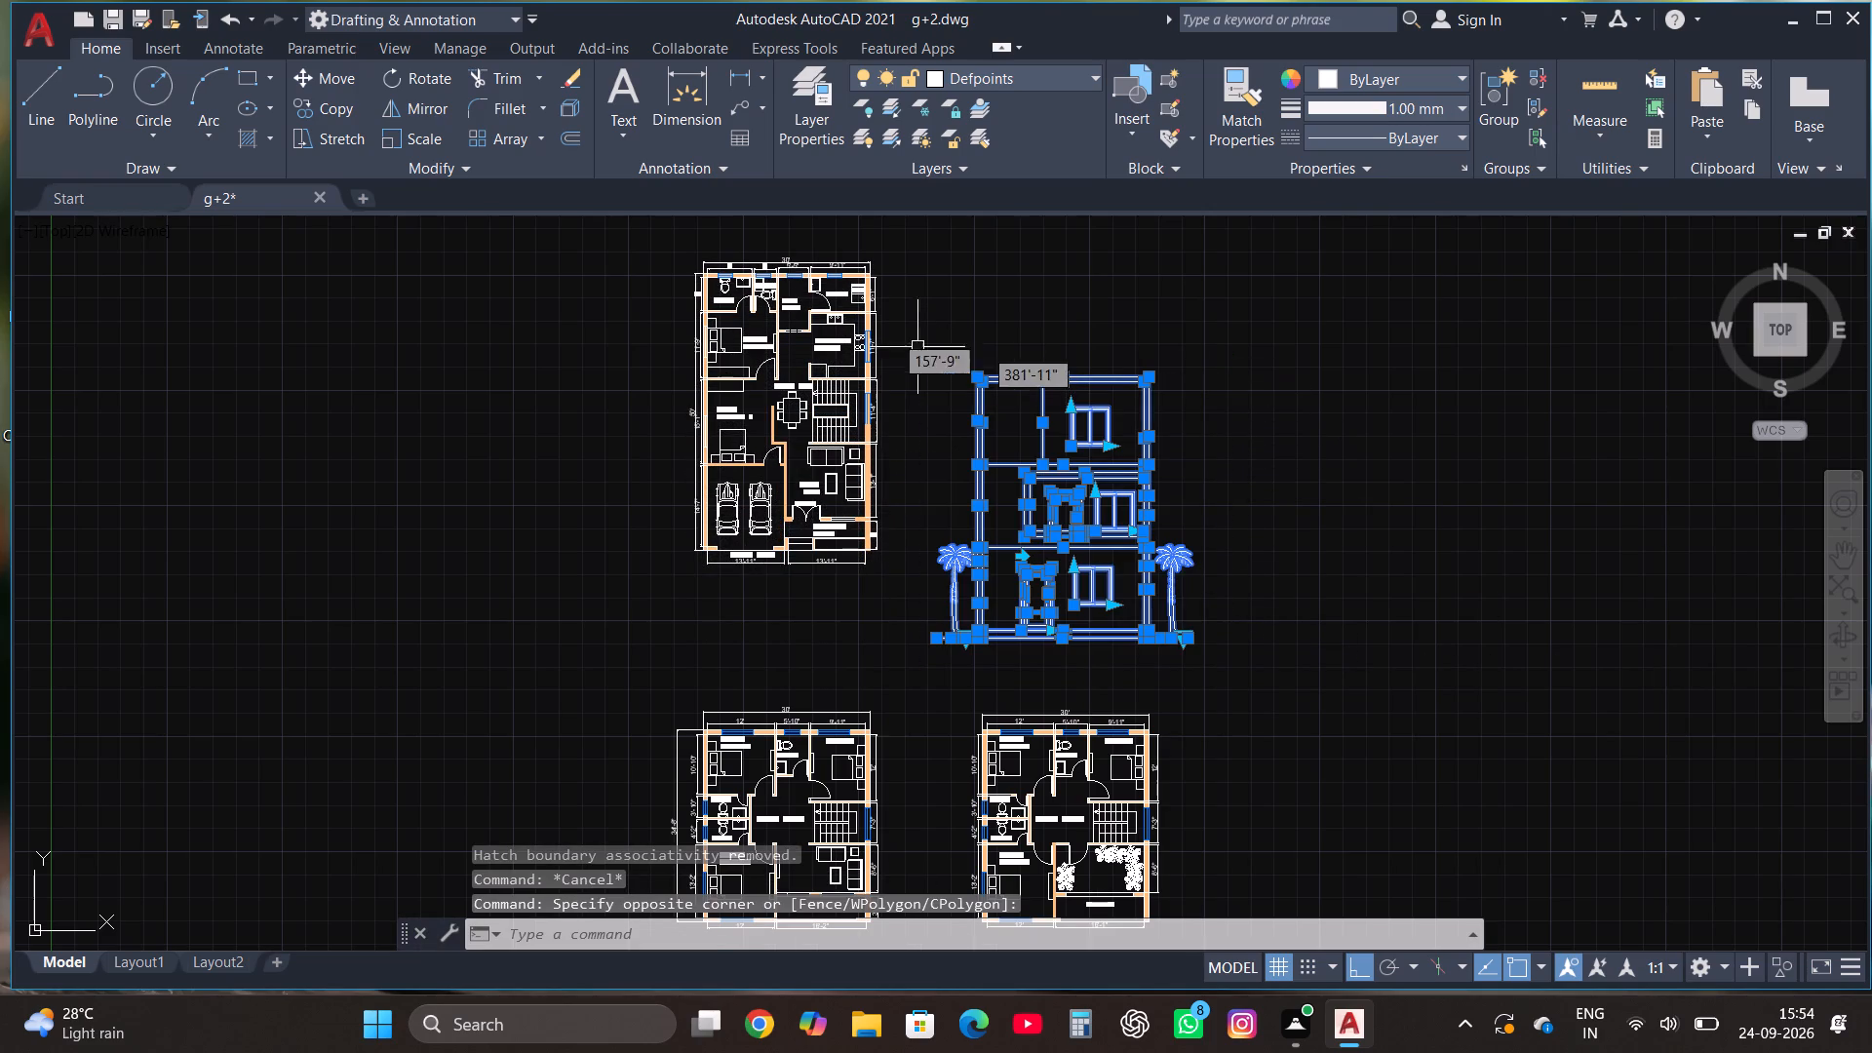
left_click(338, 76)
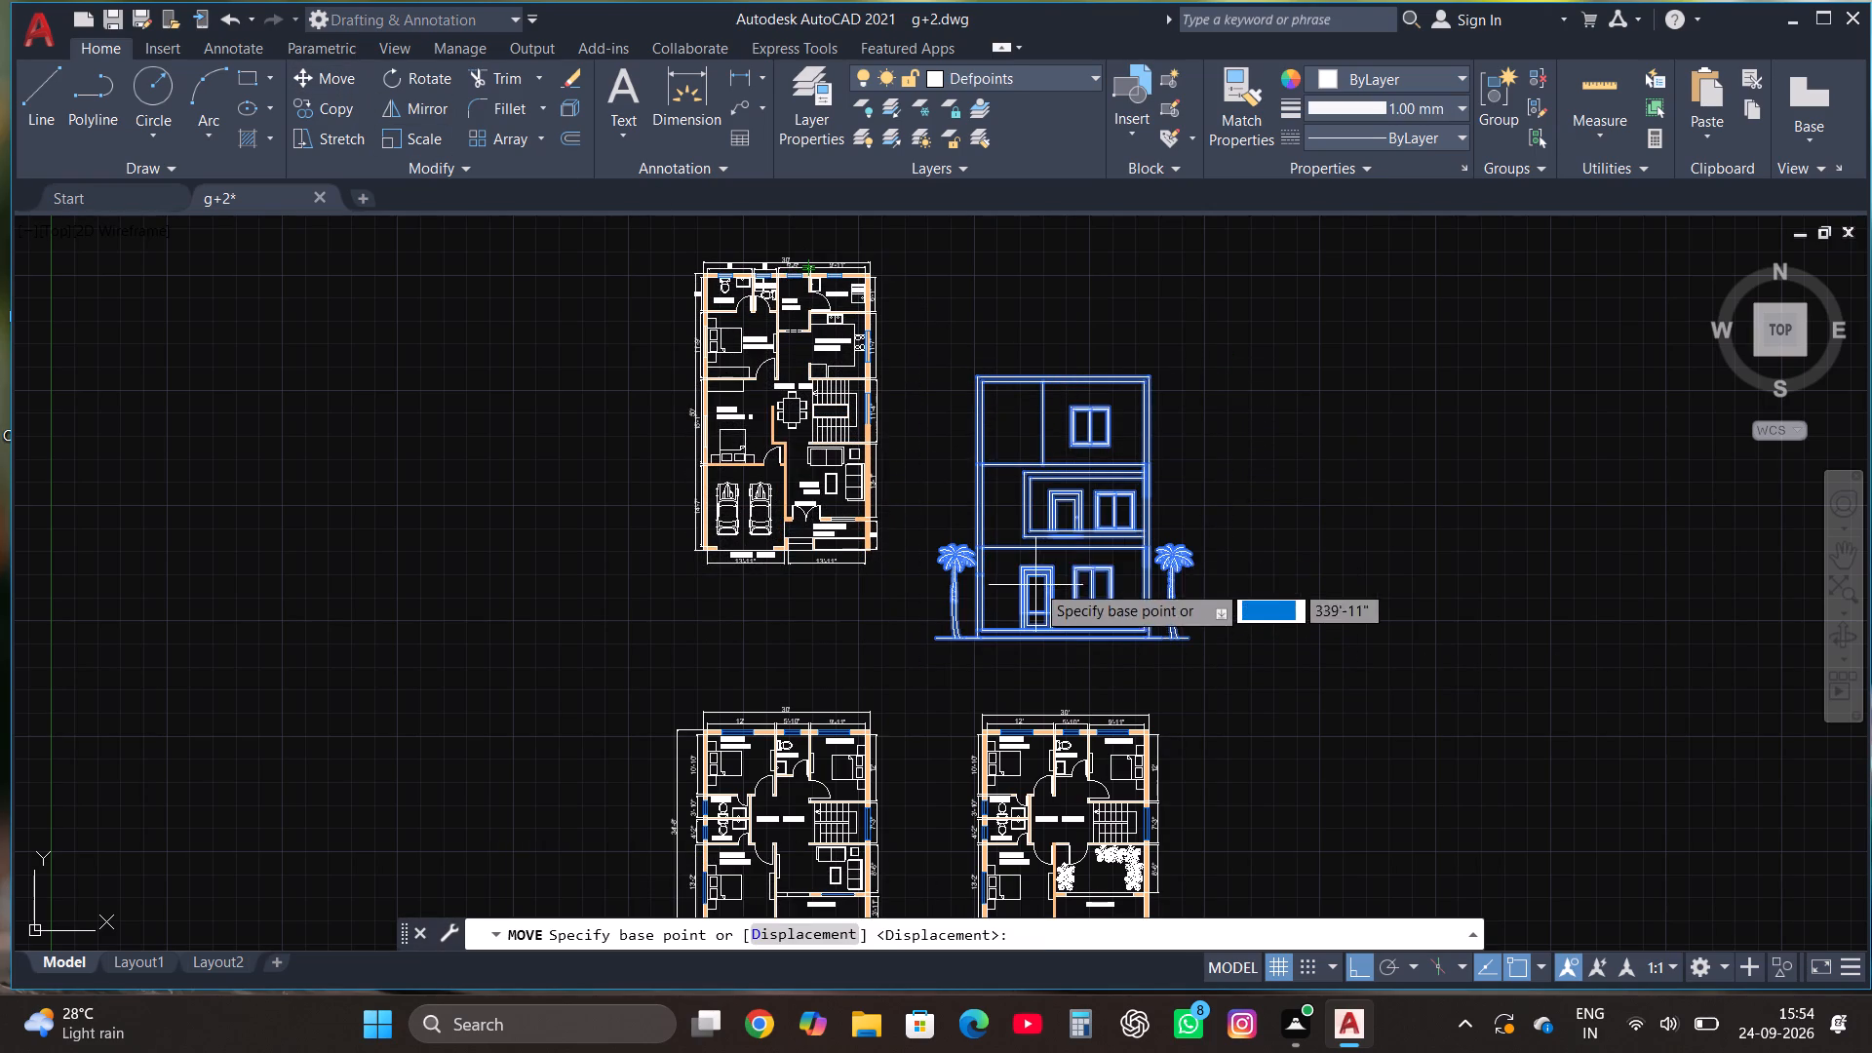
left_click(1033, 578)
left_click(1023, 475)
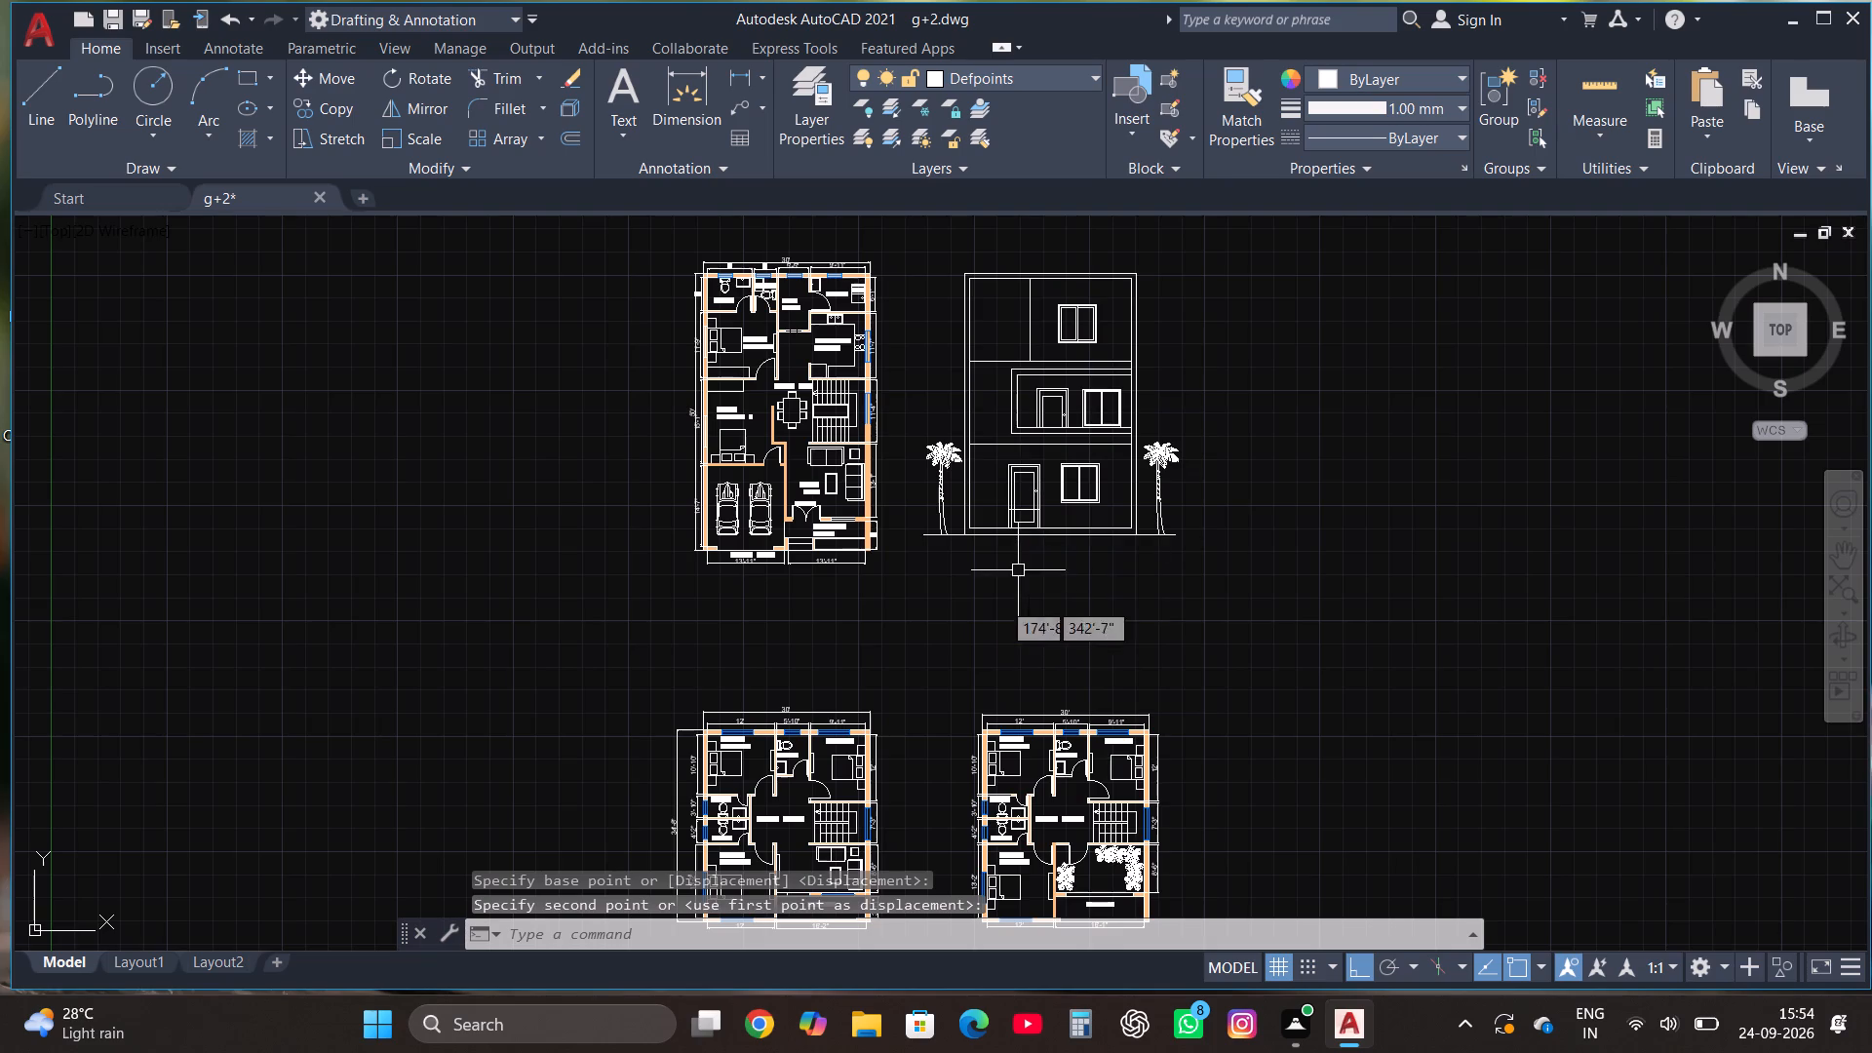
scroll(1000, 557, "down", 1)
key("Escape")
Add the multiline text "GROUND FLOOR PLAN" below the south side of the ground floor plan.
scroll(917, 564, "up", 1)
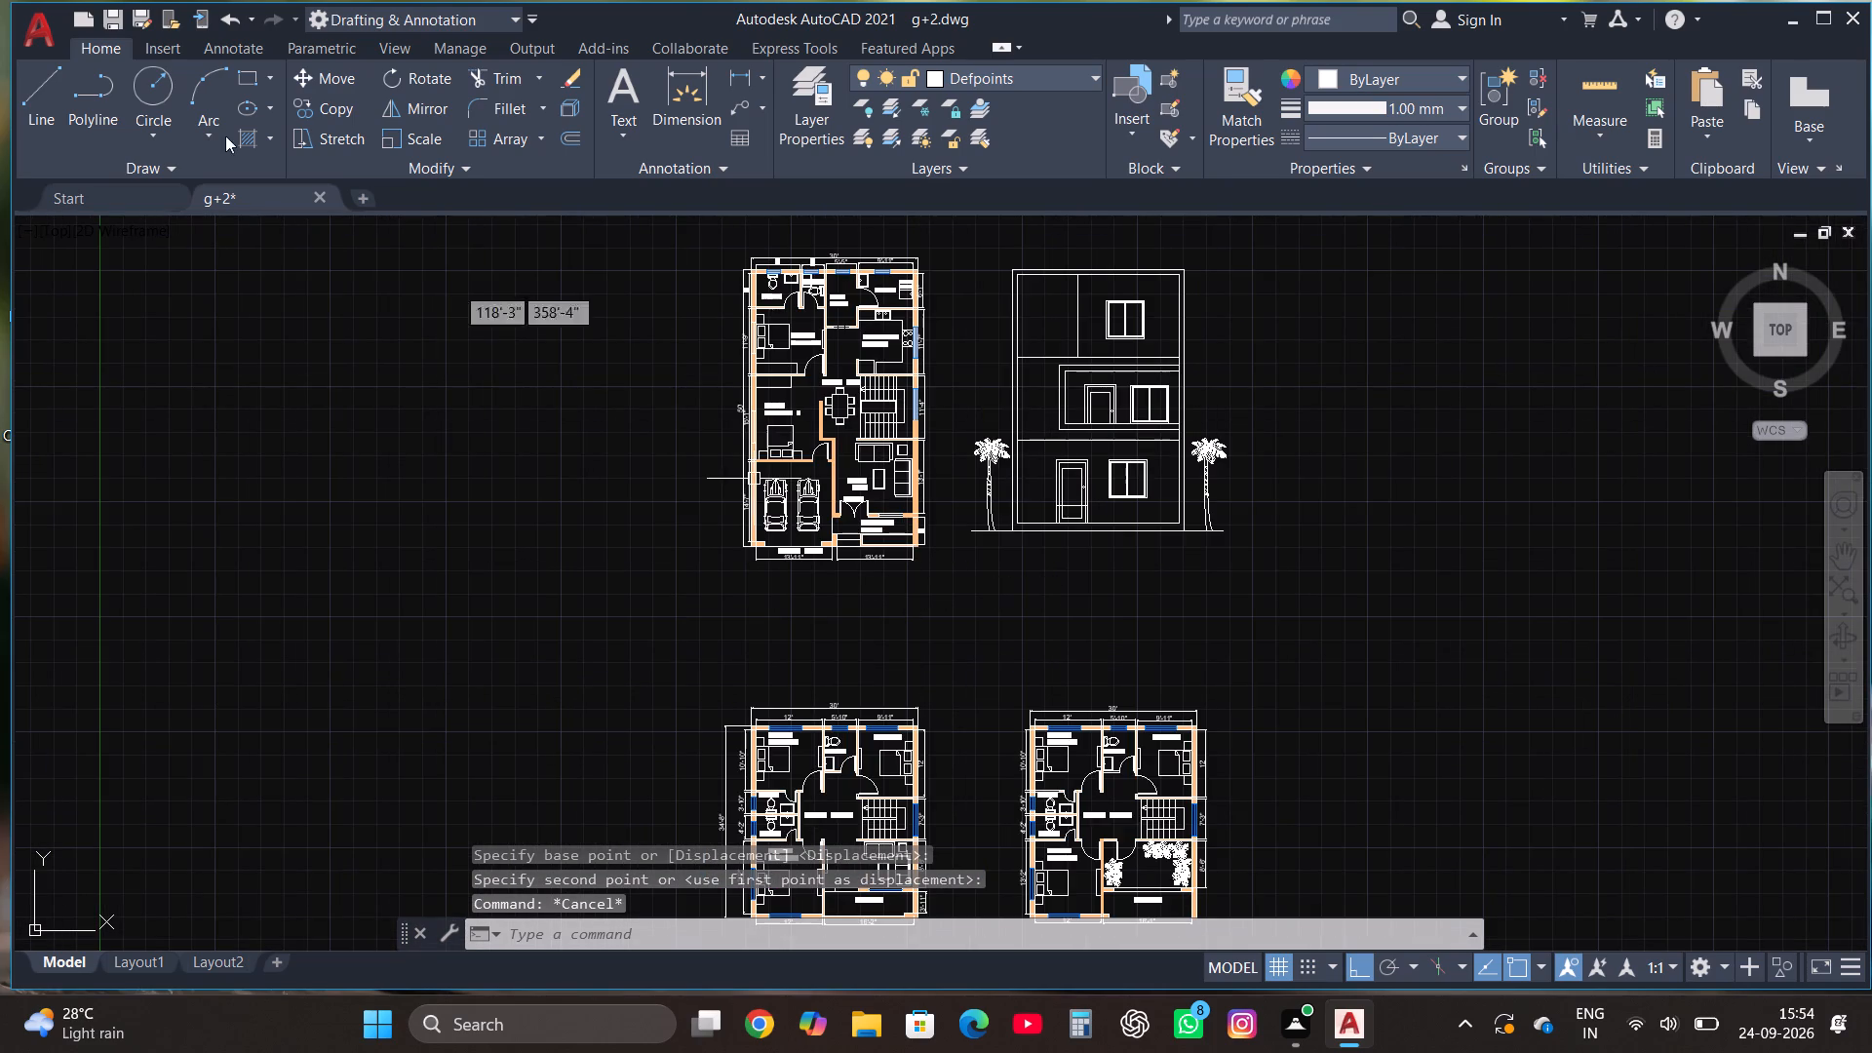
left_click(427, 136)
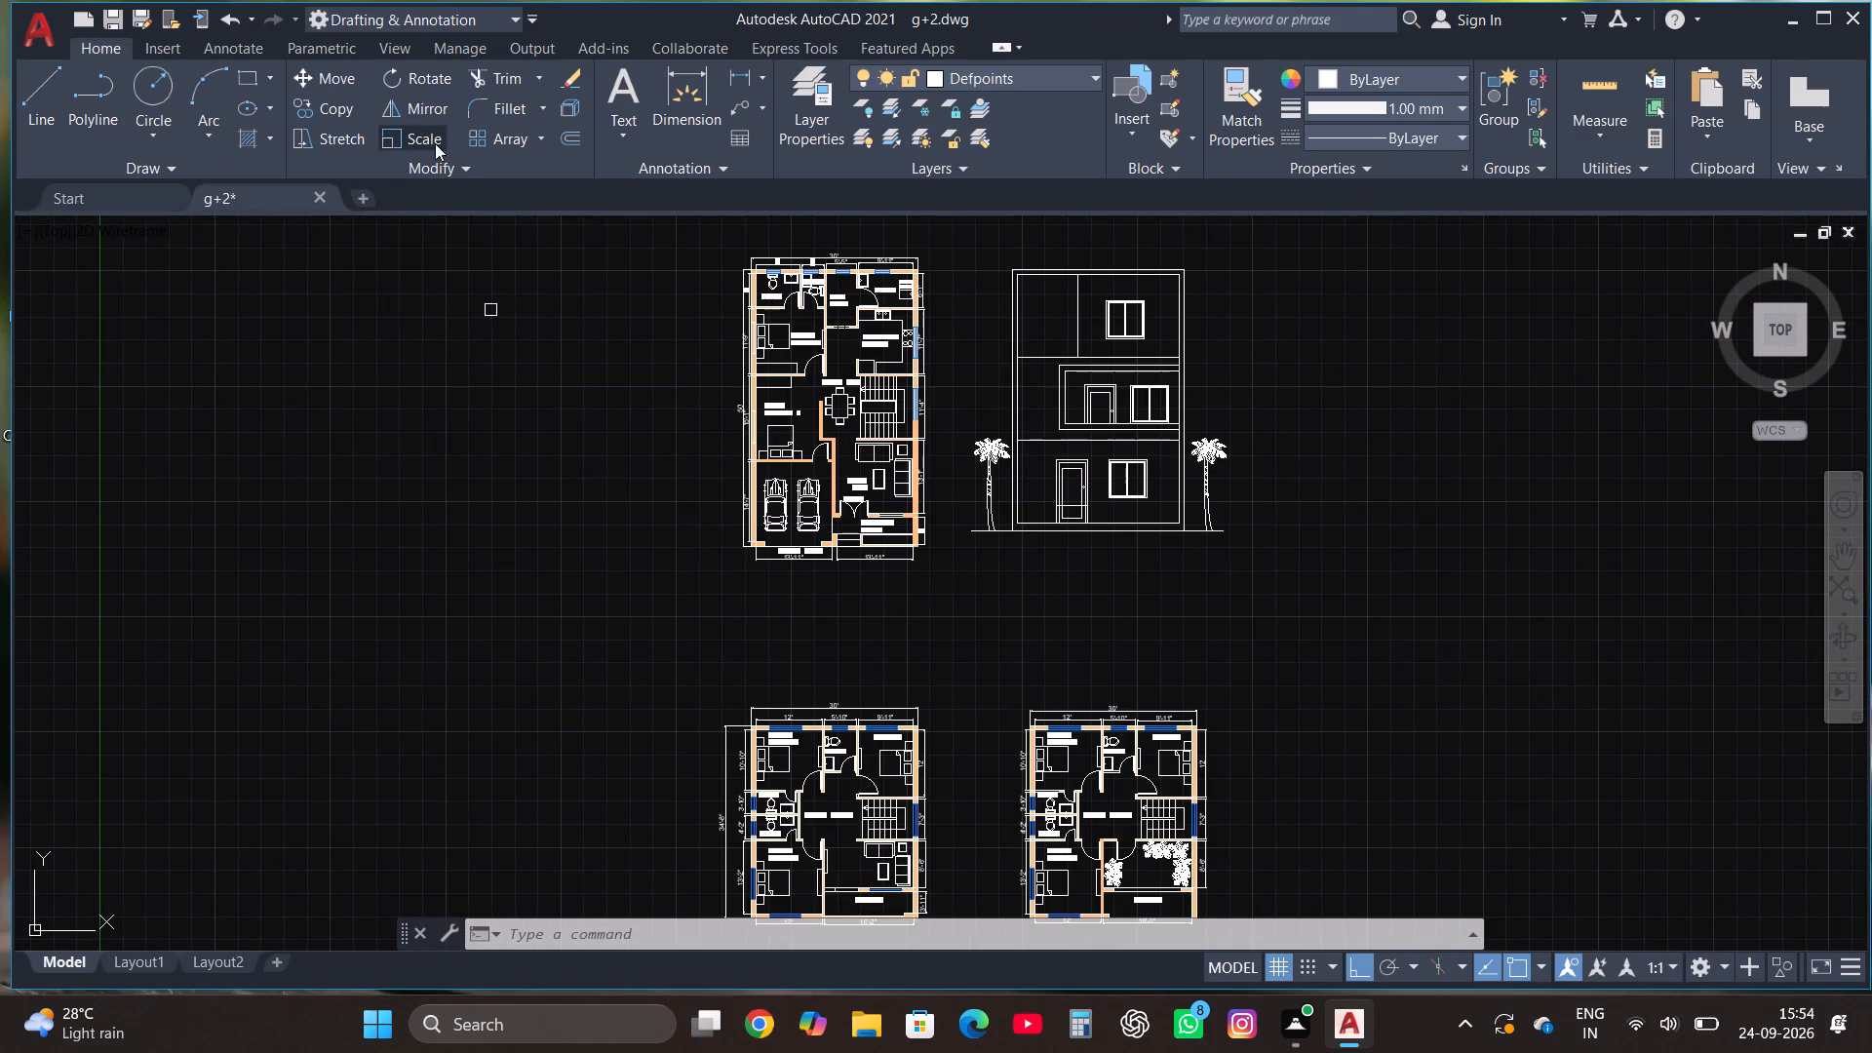
key("Escape")
left_click(613, 99)
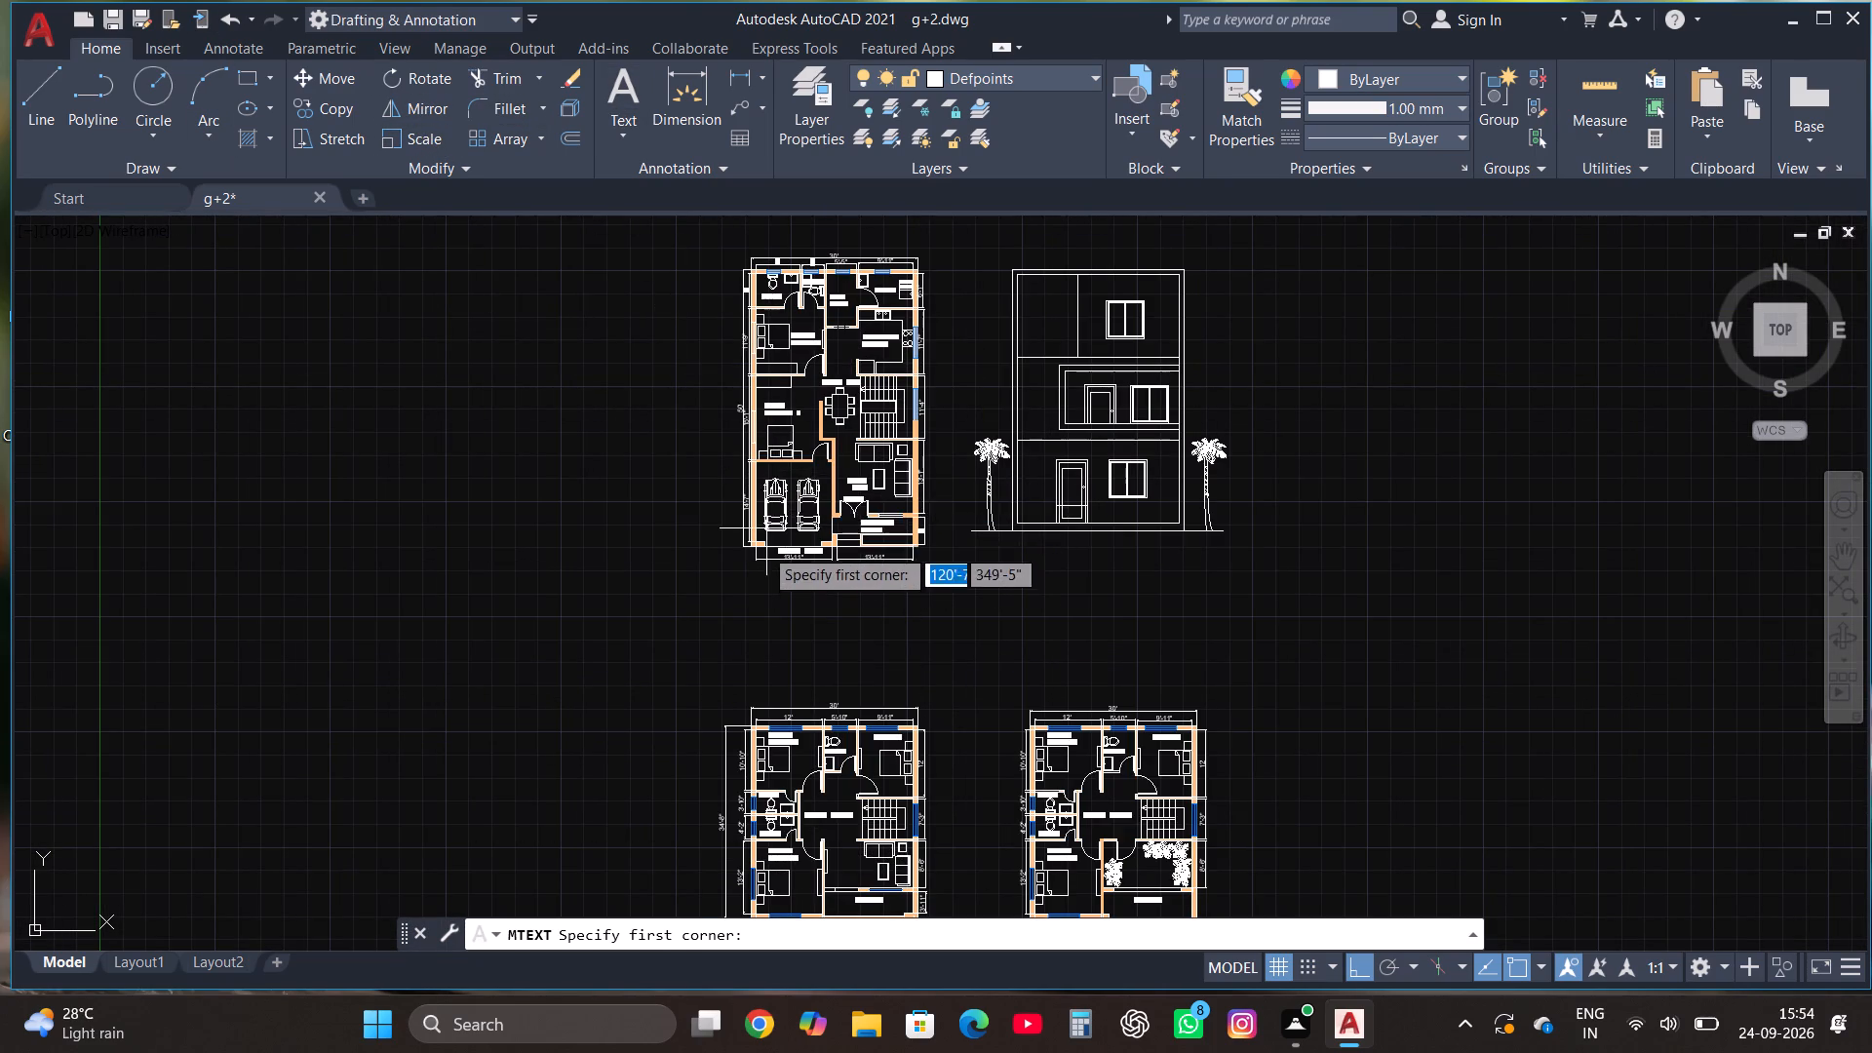
scroll(761, 559, "up", 1)
left_click(751, 660)
left_click(1052, 609)
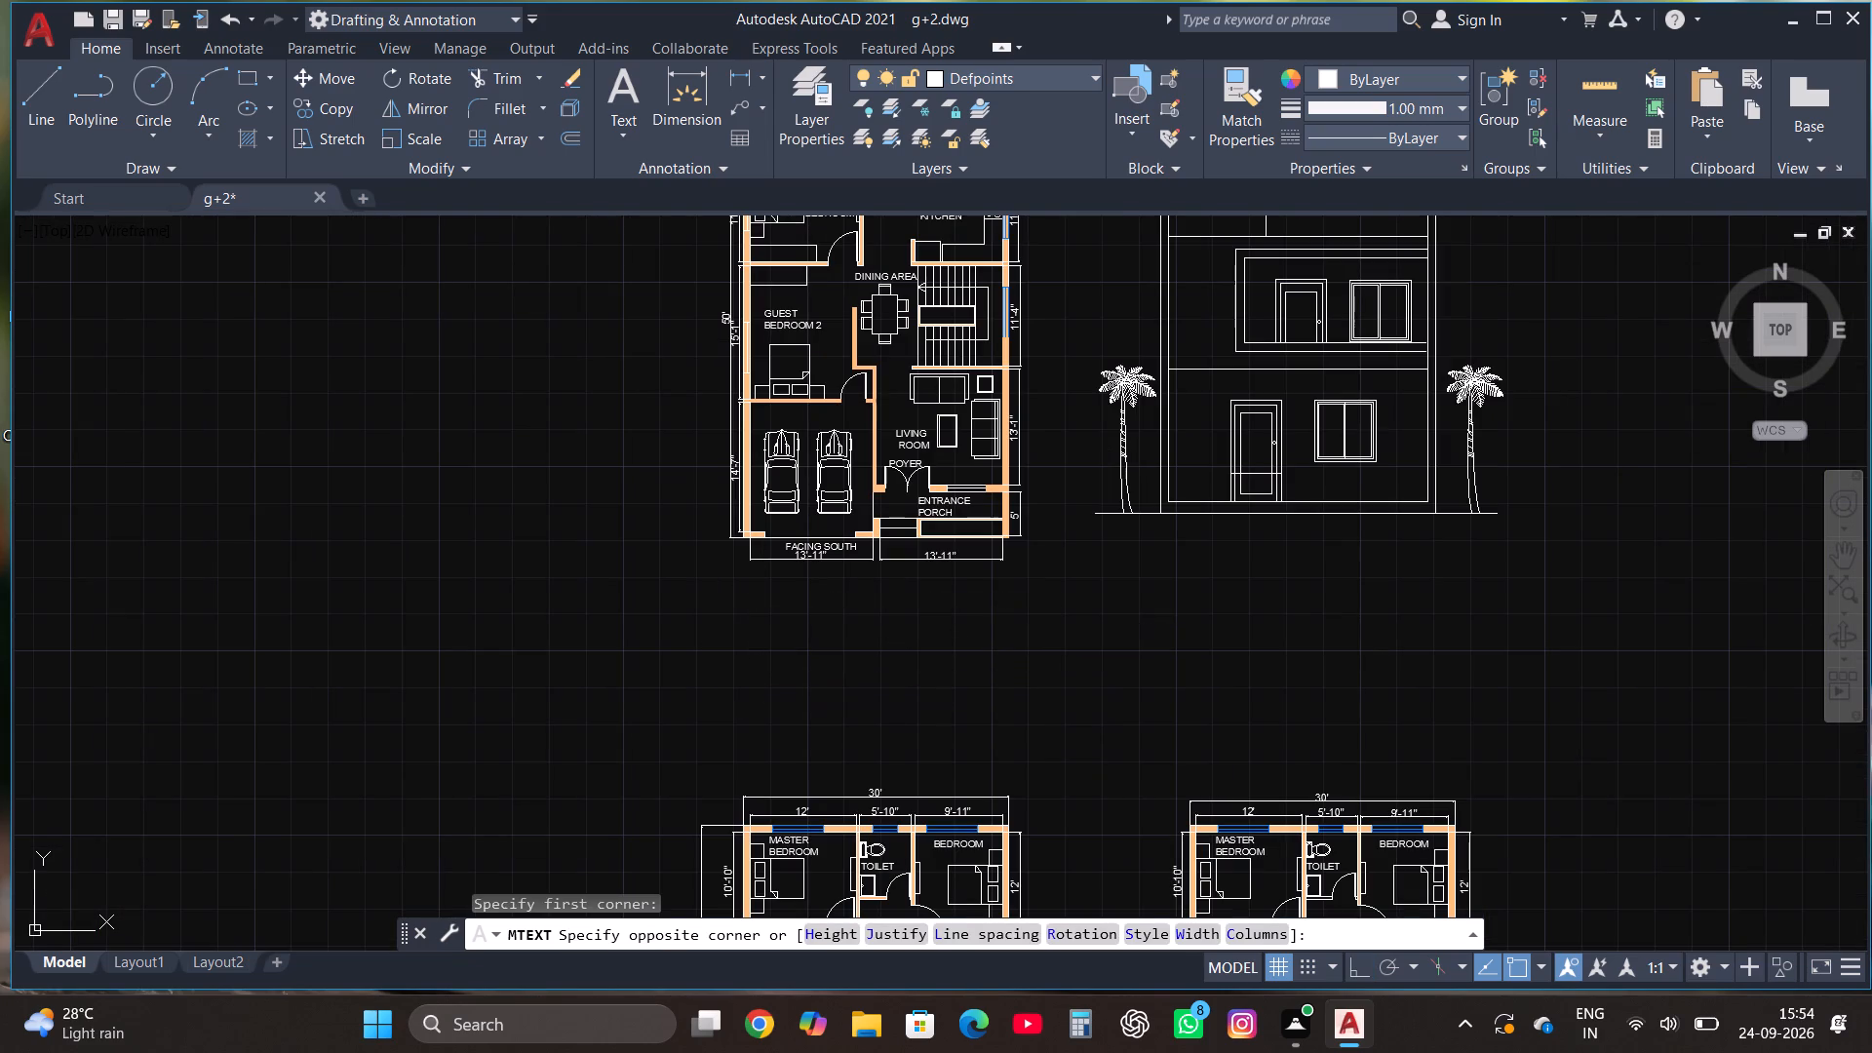
type("GROUND FLOOR PLA")
key("n")
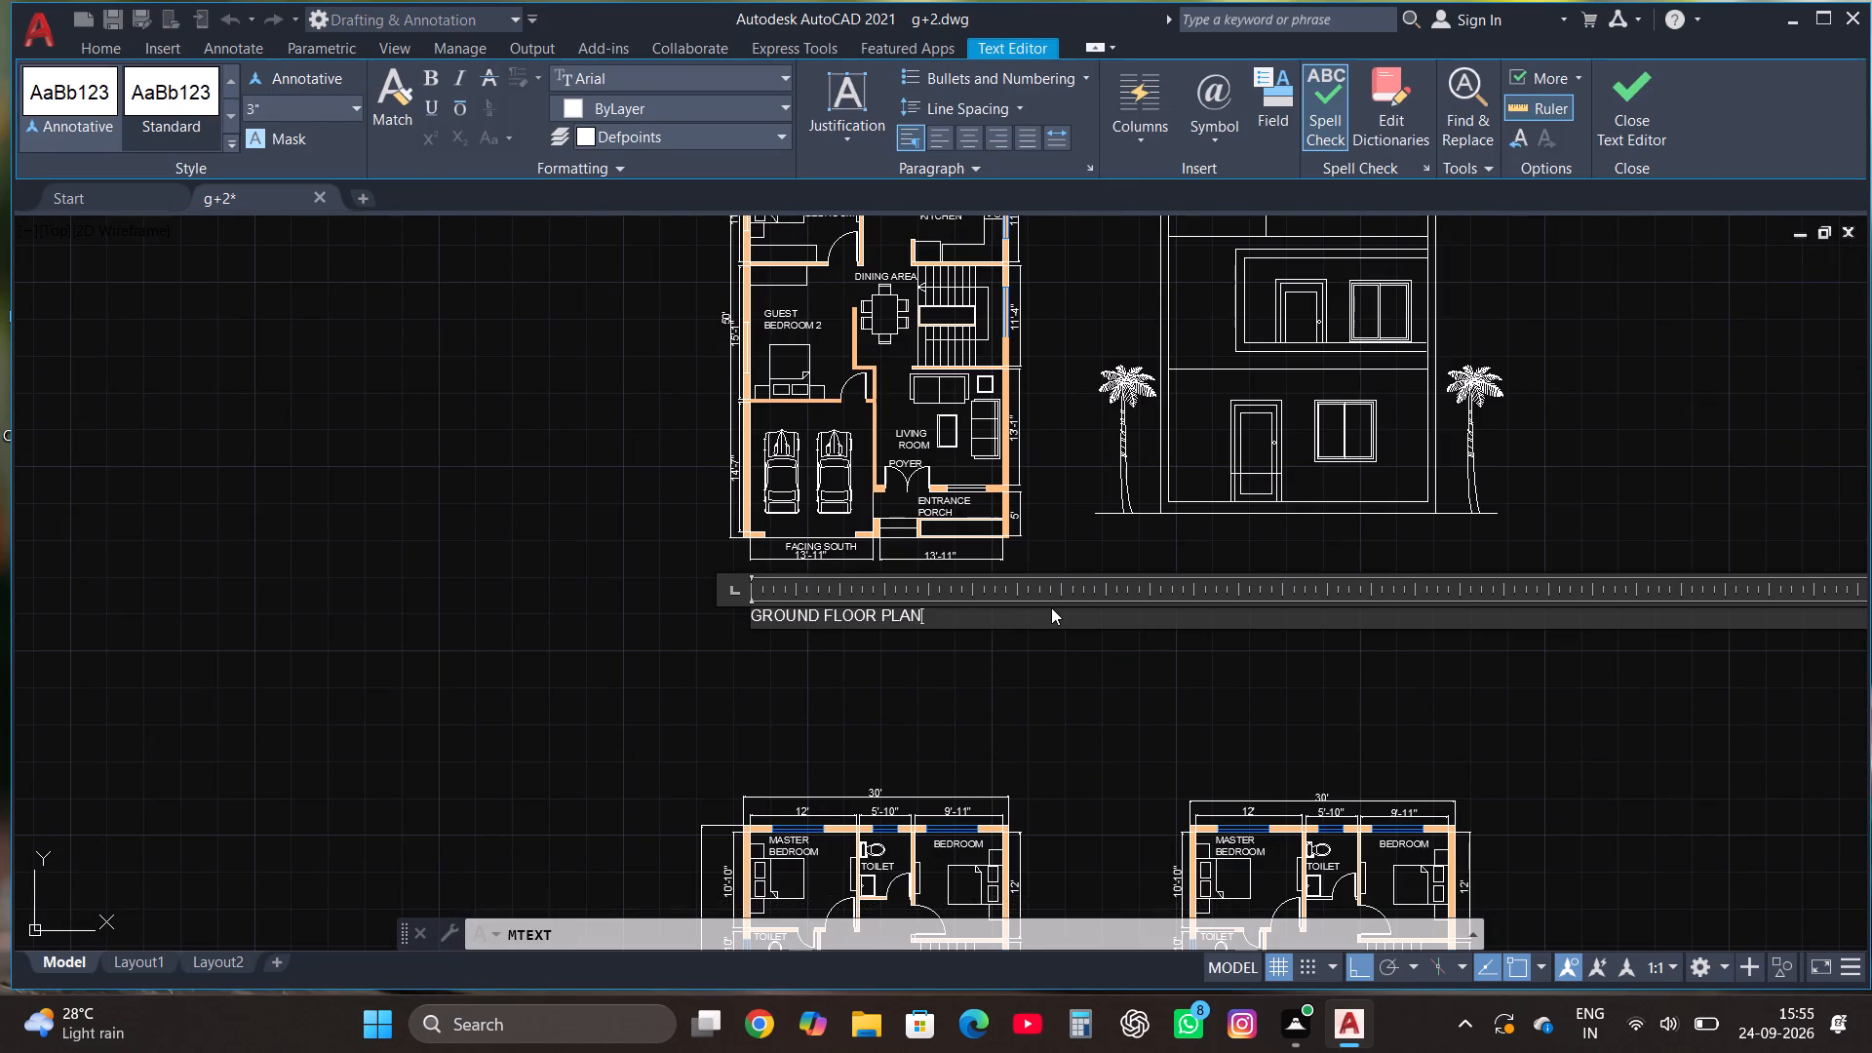
left_click(1633, 101)
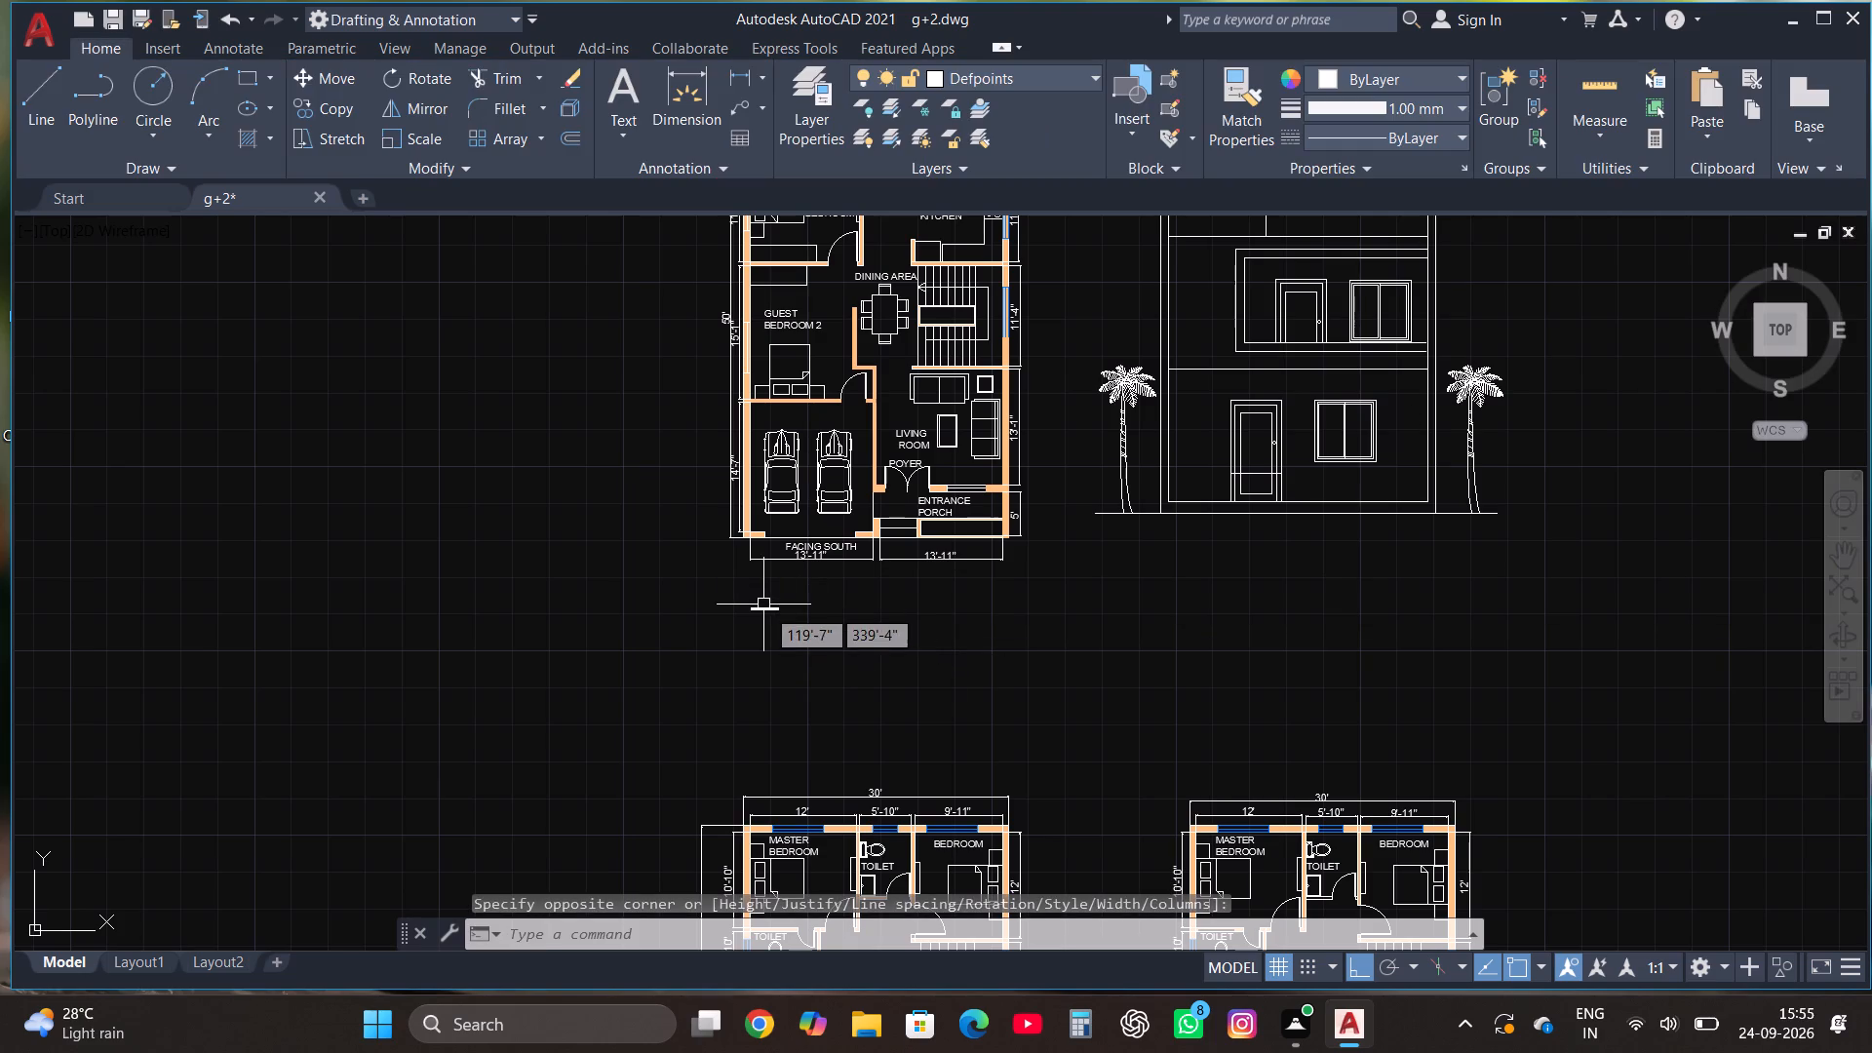
Scale up the GROUND FLOOR PLAN title from its upper-left corner to a text height of about 1'-1".
left_click(768, 610)
left_click(423, 132)
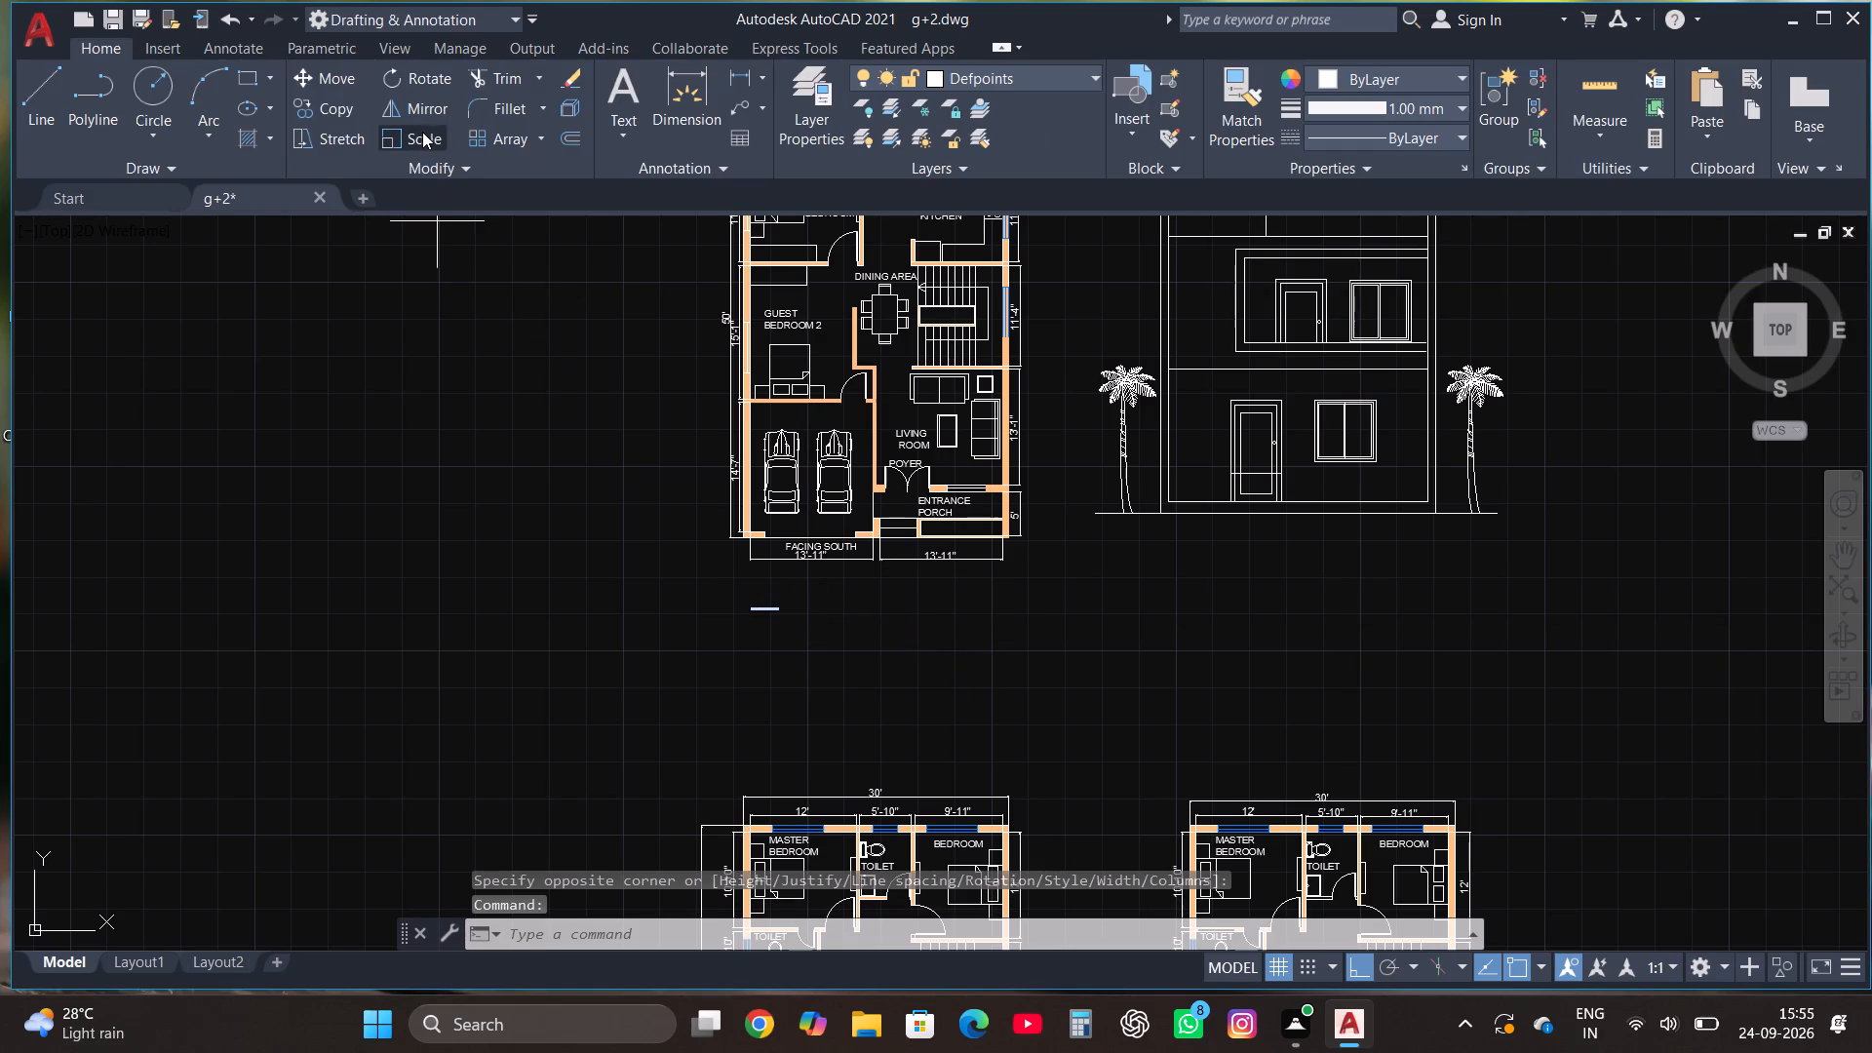
left_click(754, 607)
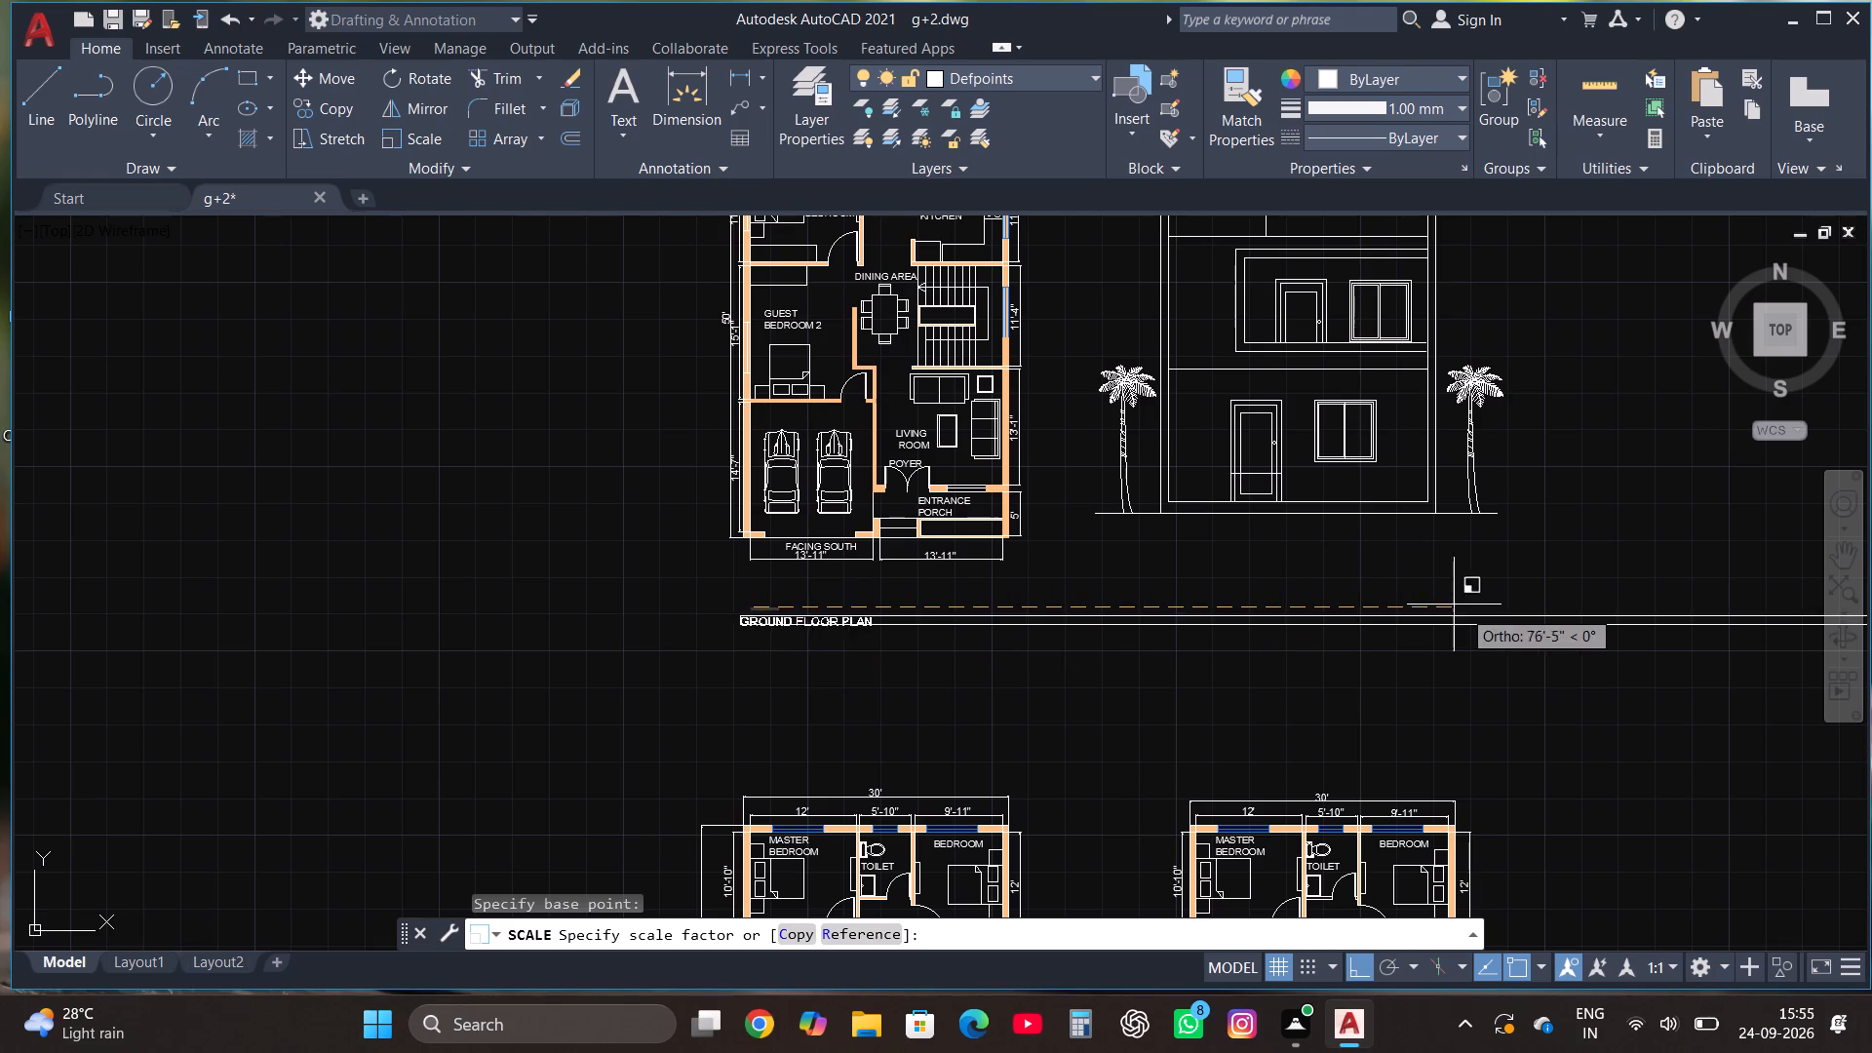
left_click(1537, 633)
Move the GROUND FLOOR PLAN title with Ortho off so it sits centred just below the plan's south dimensions.
scroll(849, 669, "up", 1)
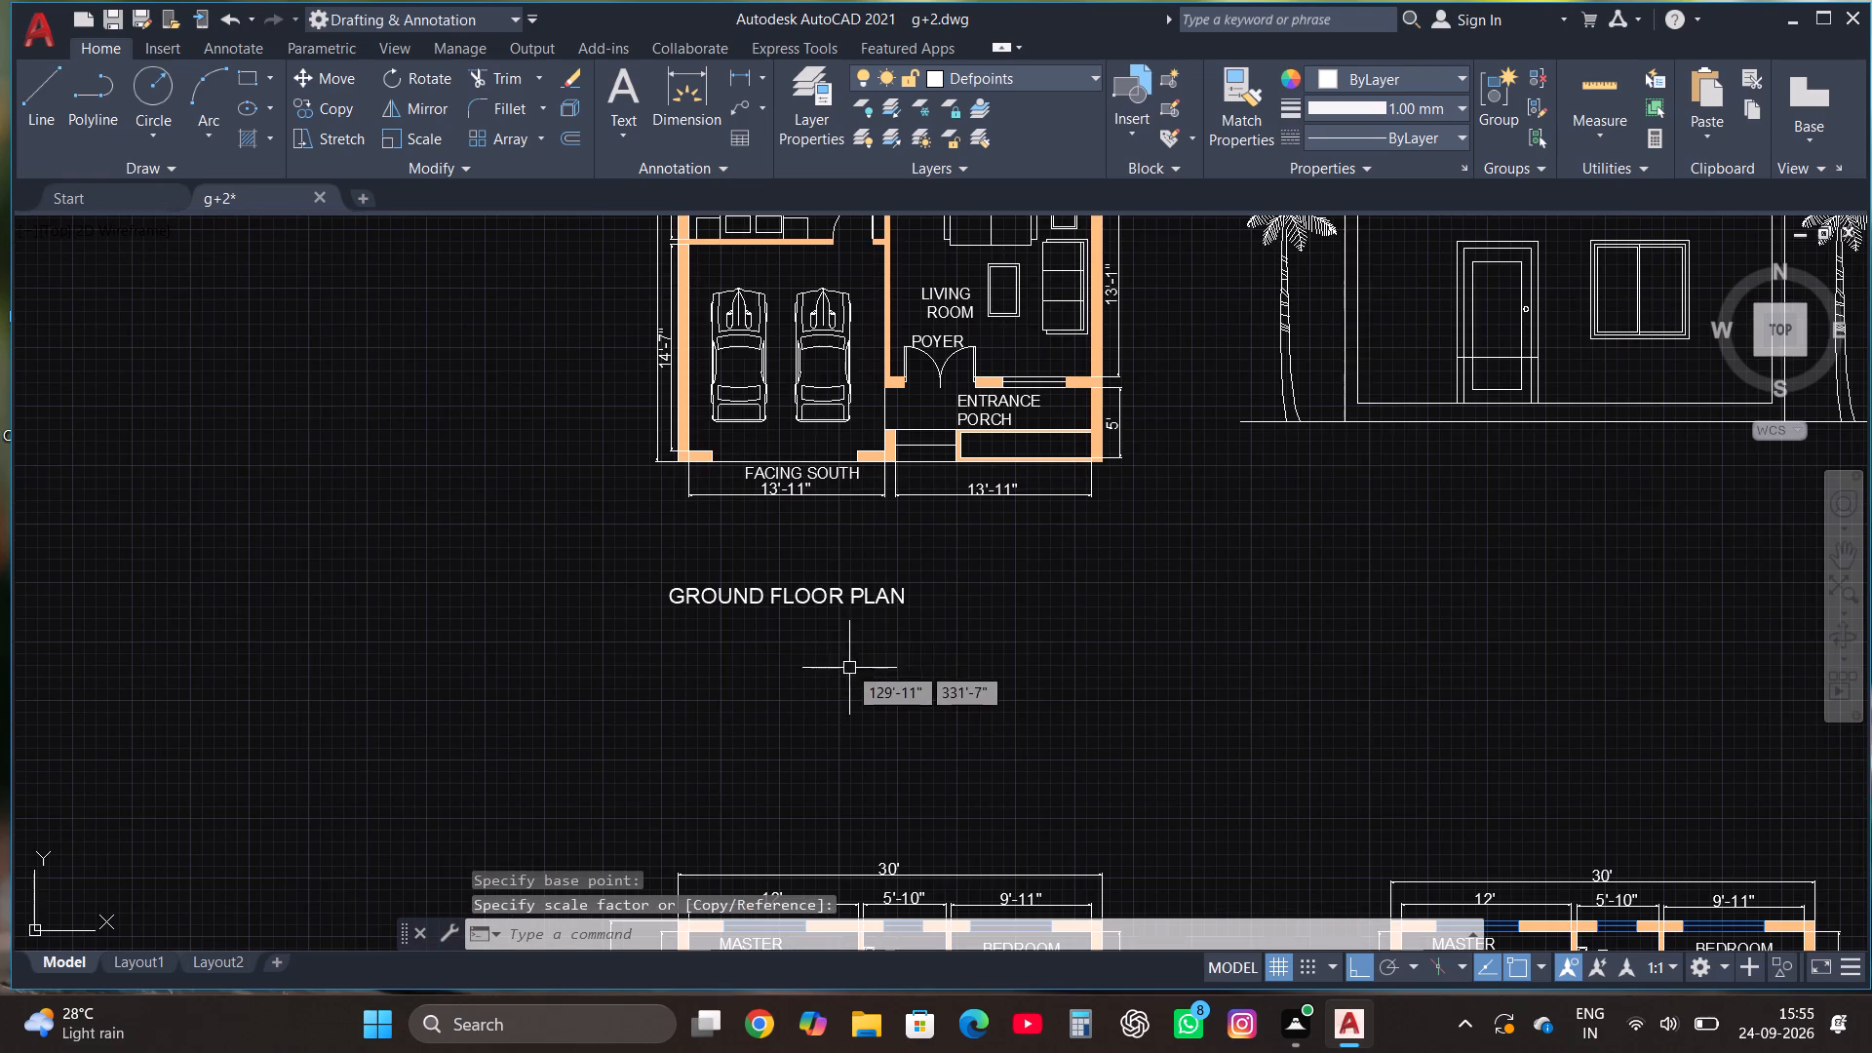
left_click(798, 615)
left_click(752, 555)
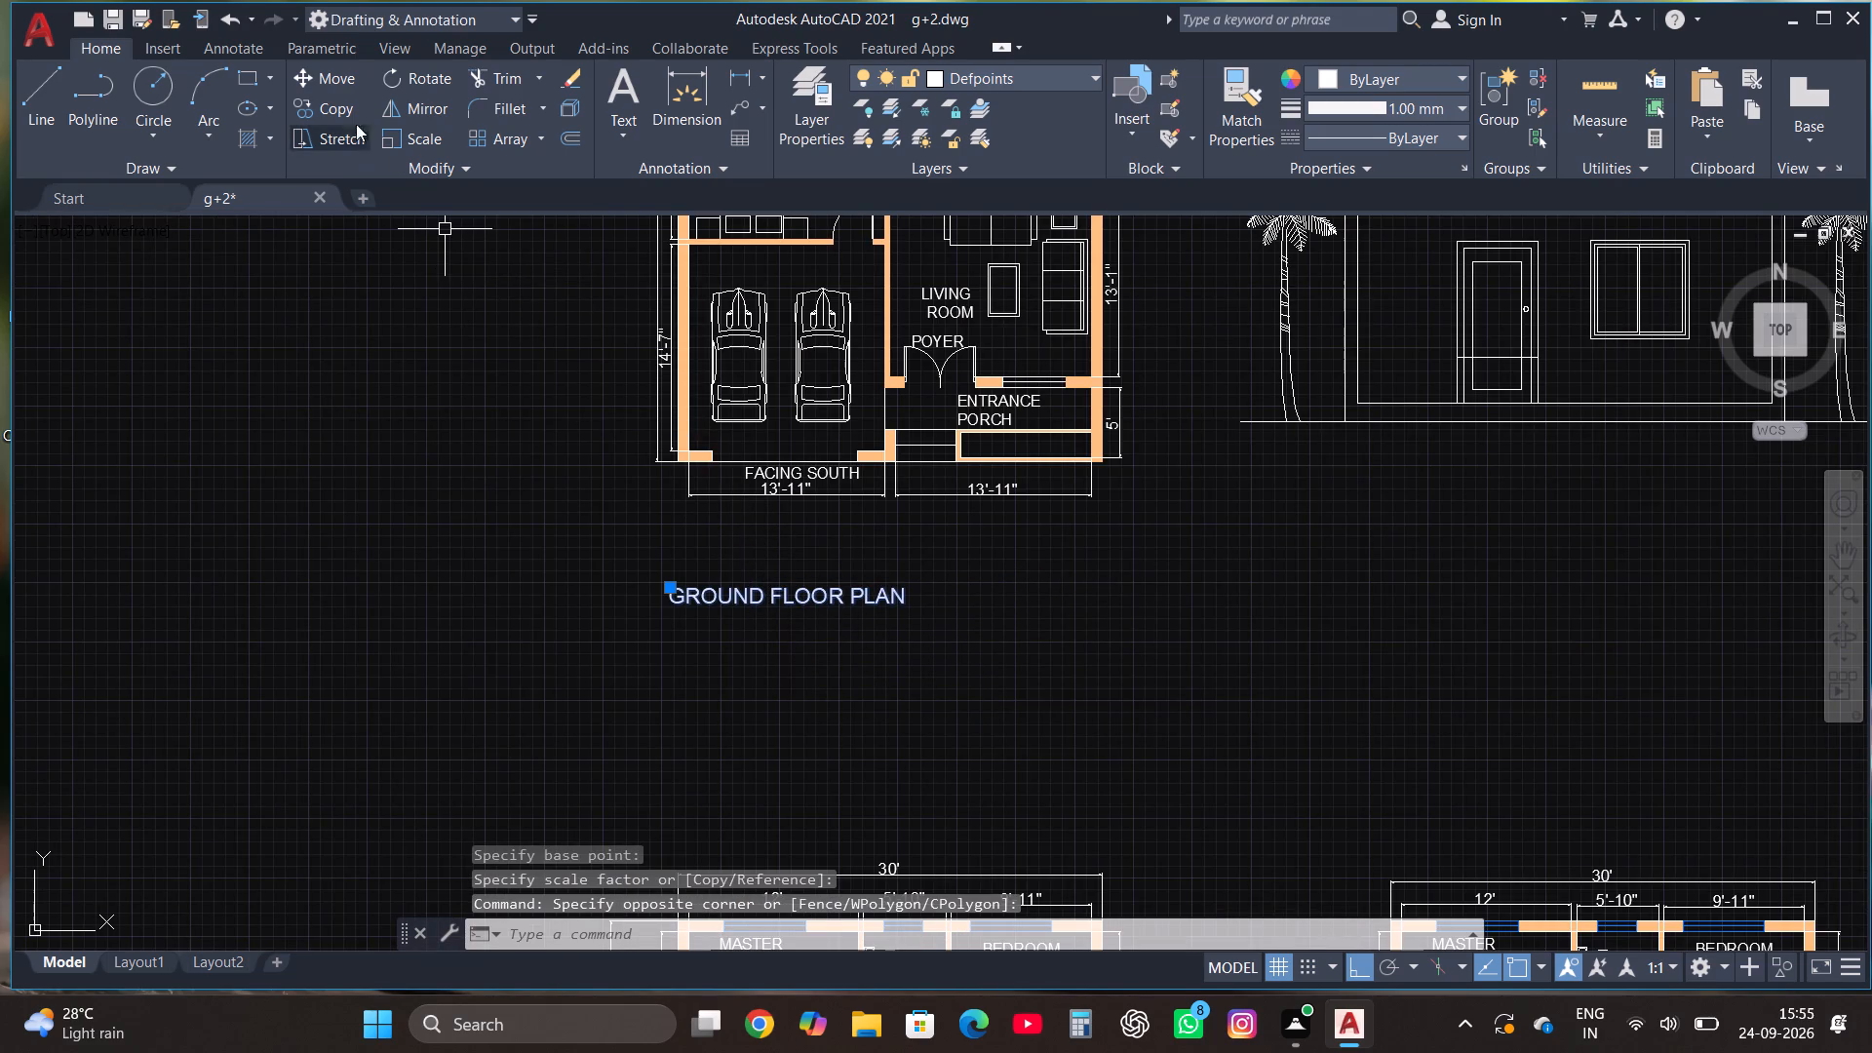
left_click(329, 80)
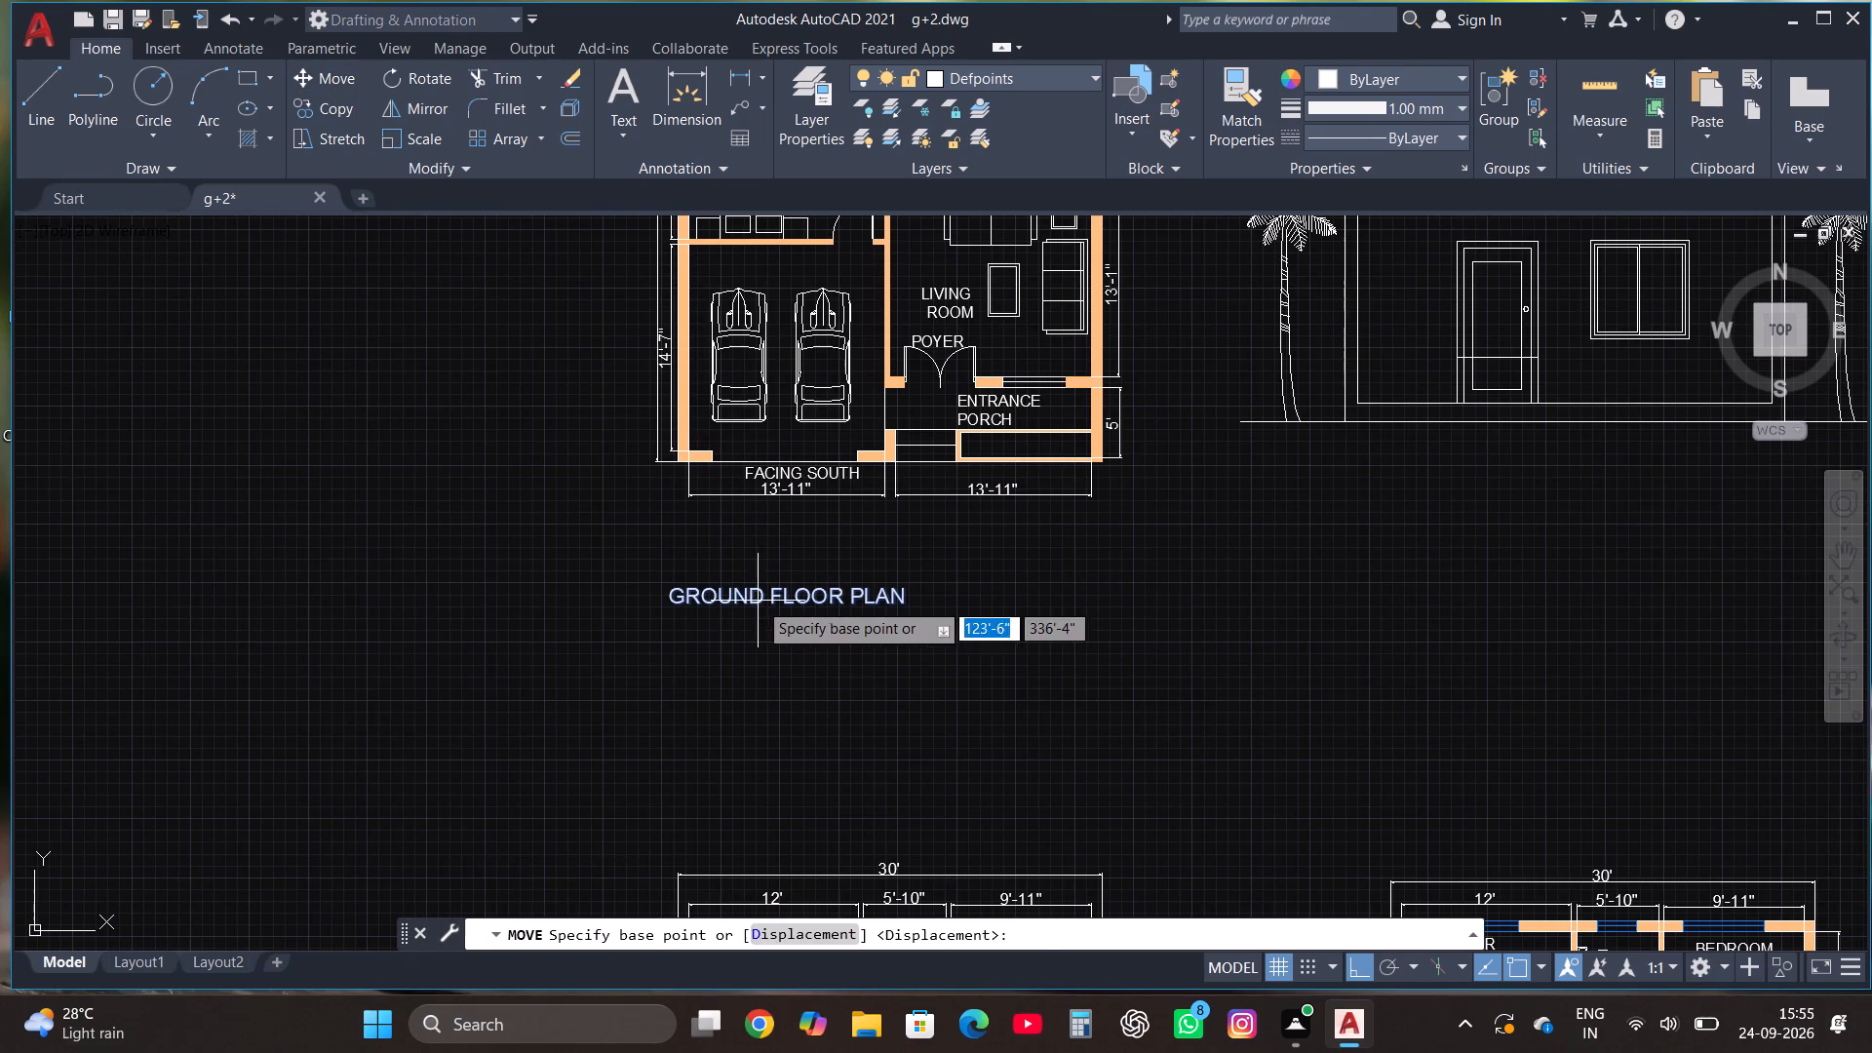
left_click(758, 601)
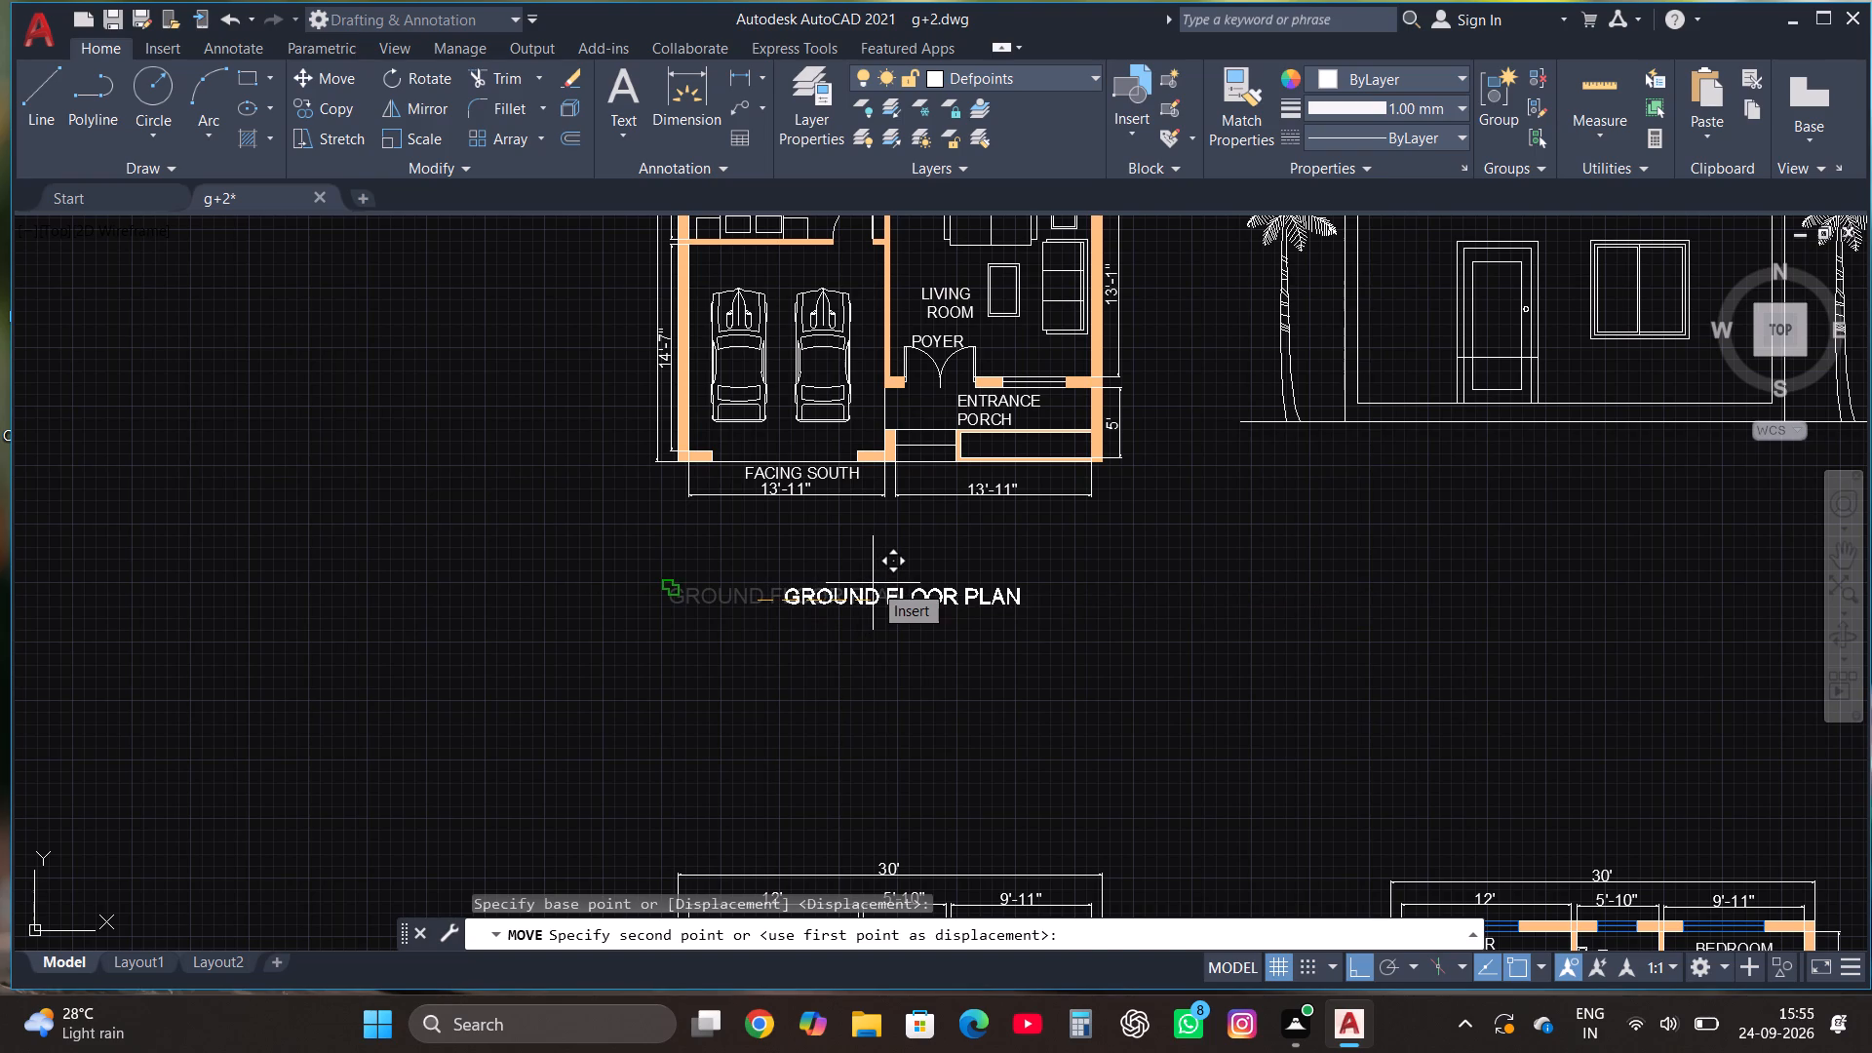
key("F8")
left_click(882, 573)
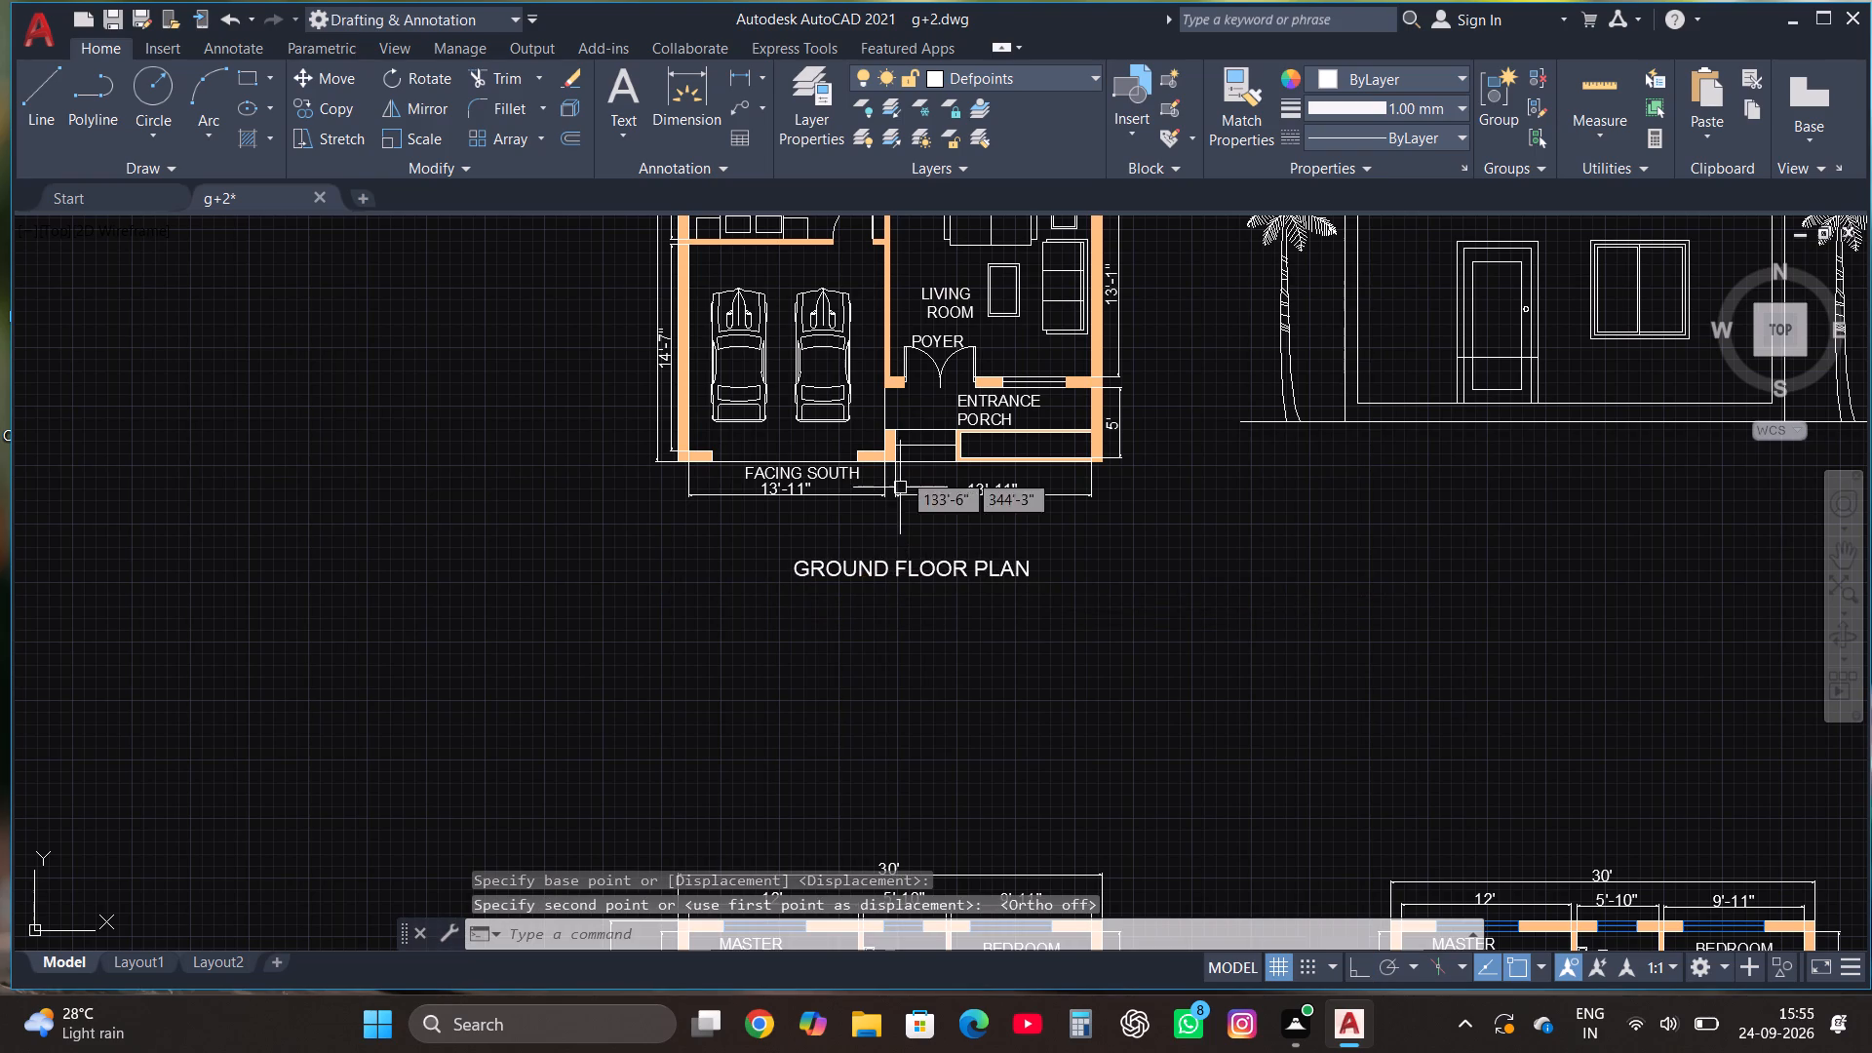
Copy the GROUND FLOOR PLAN title in multiple mode beneath the front elevation and beneath each of the two lower floor plans.
scroll(919, 561, "down", 1)
left_click(913, 565)
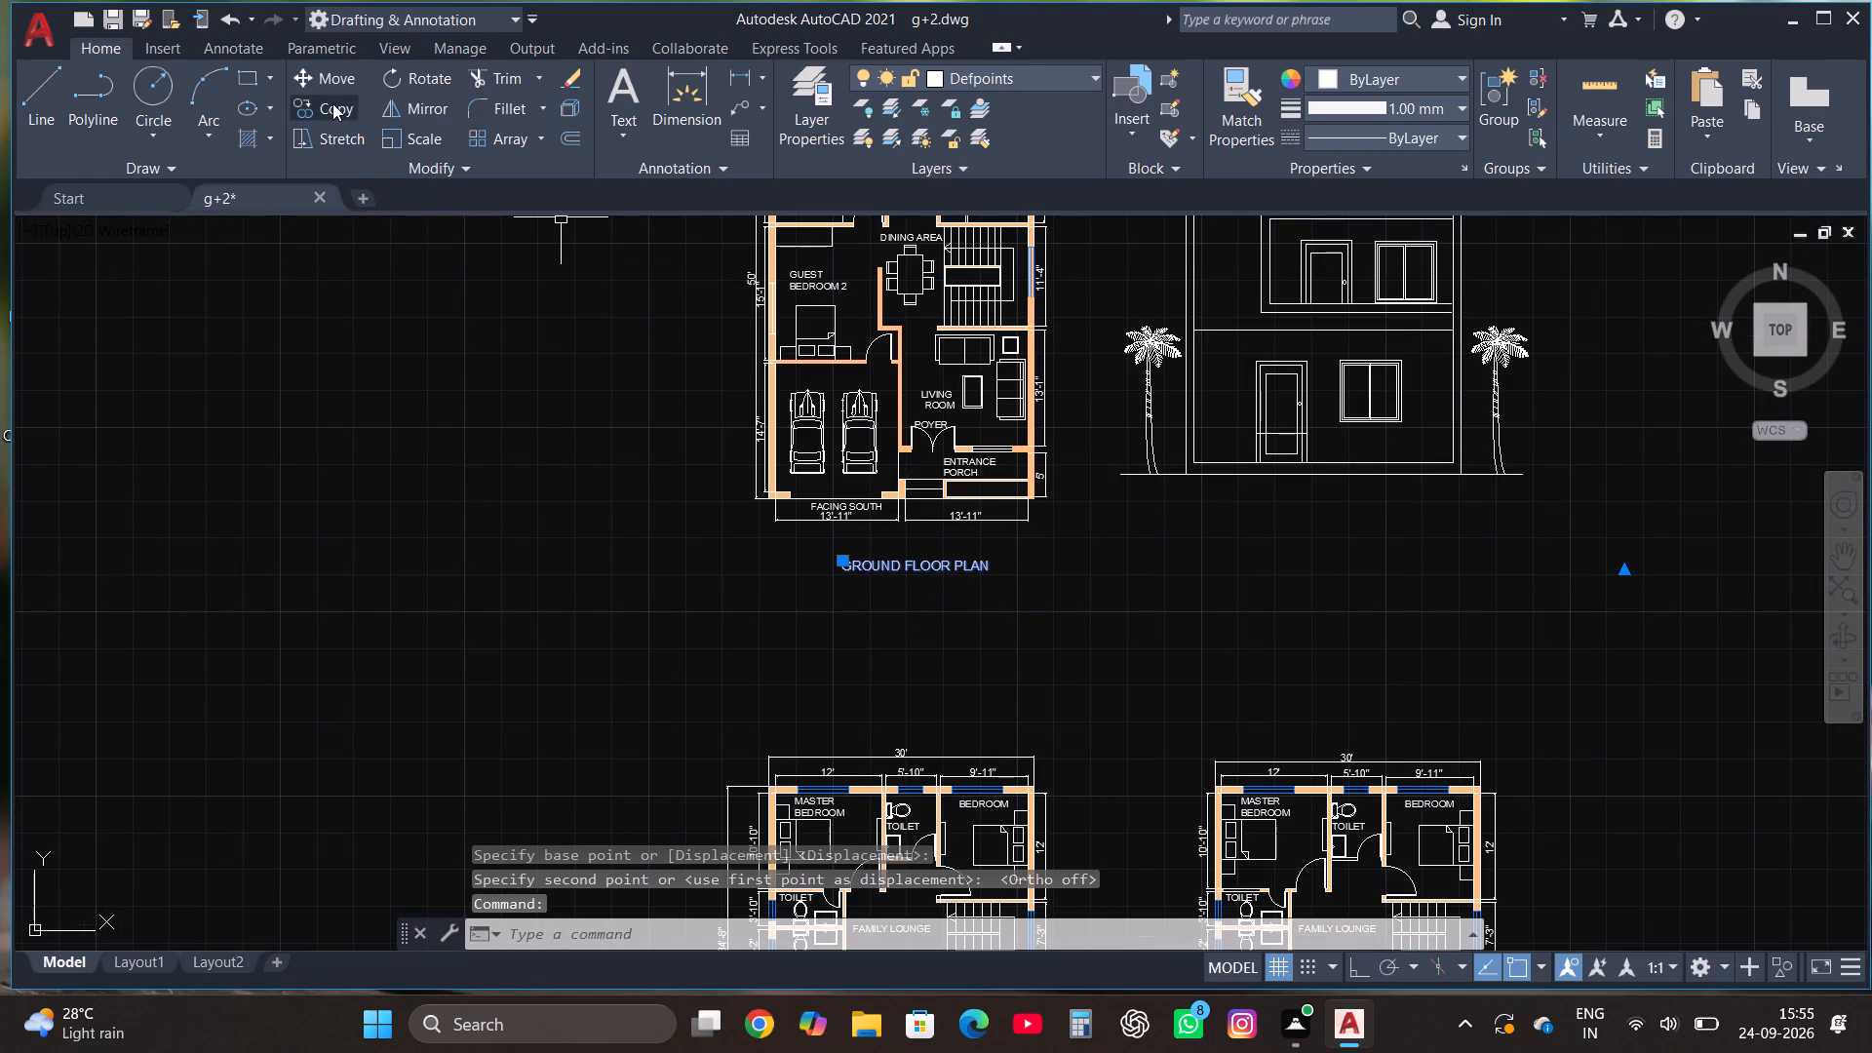
left_click(331, 104)
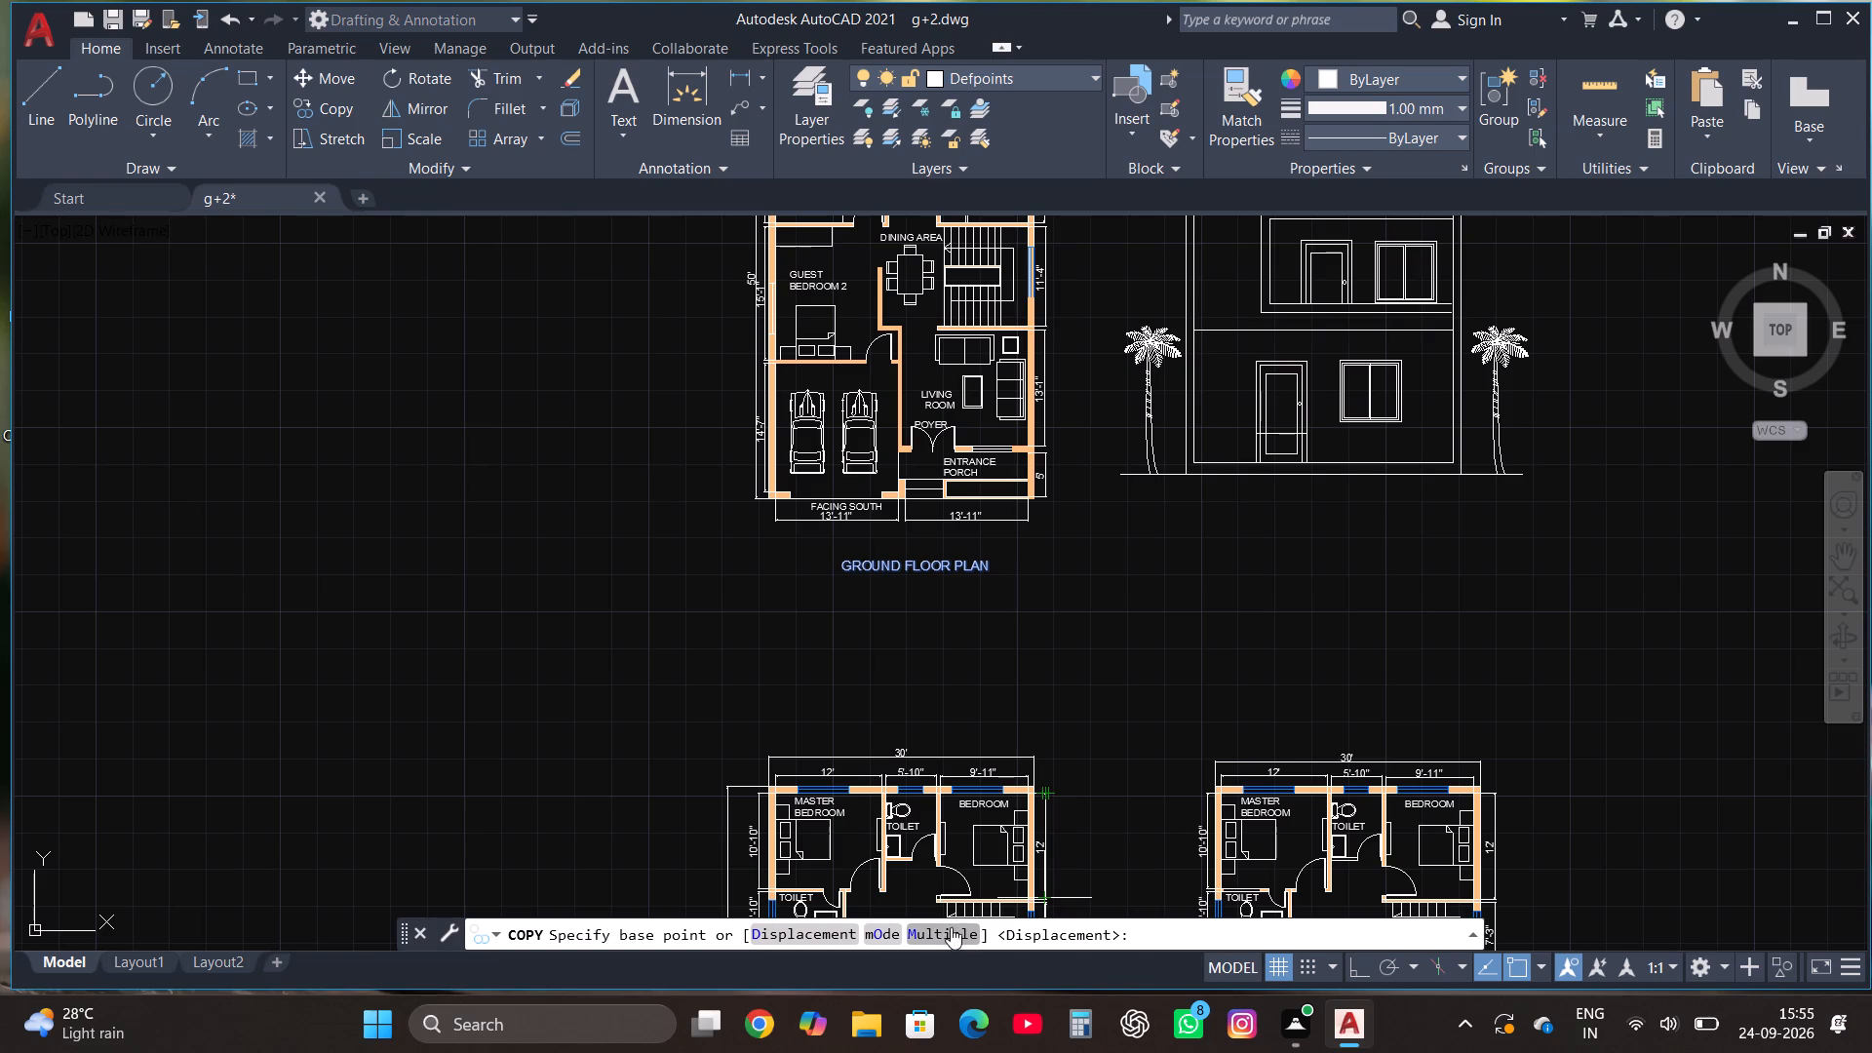
left_click(951, 927)
left_click(910, 566)
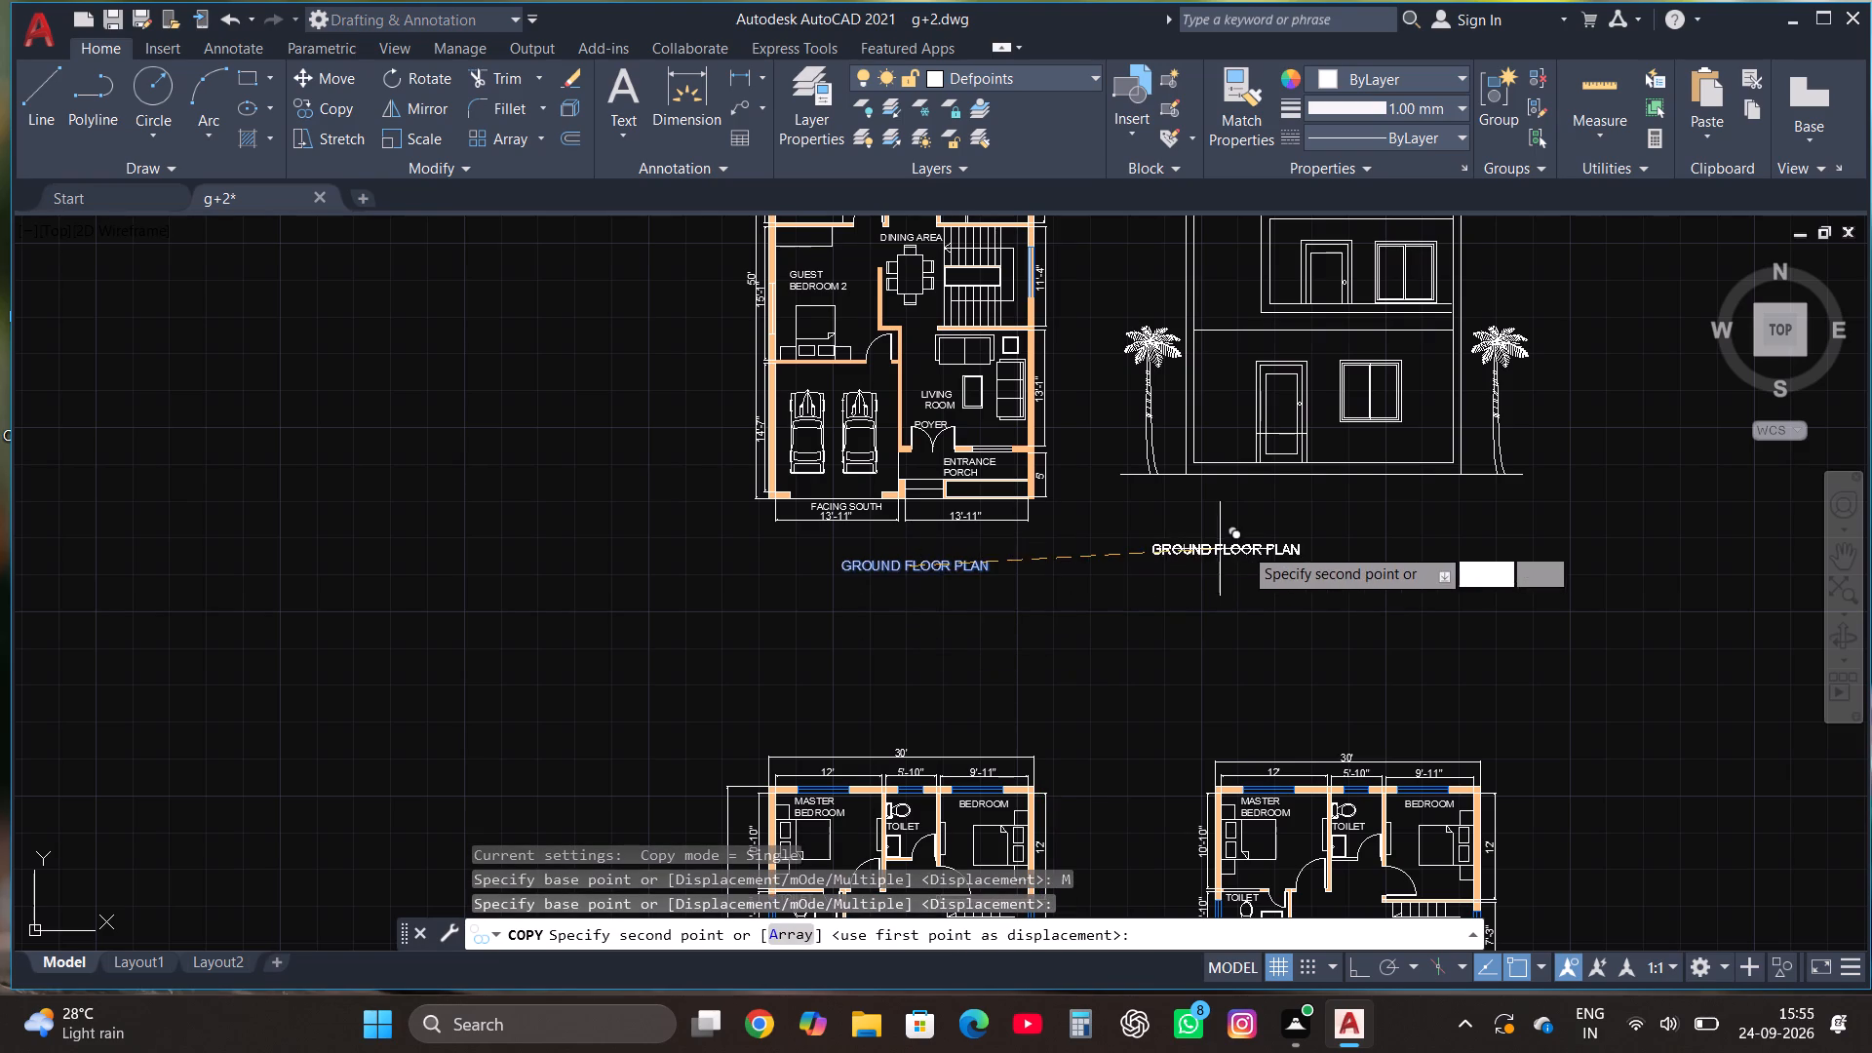
left_click(1337, 565)
scroll(1291, 475, "down", 2)
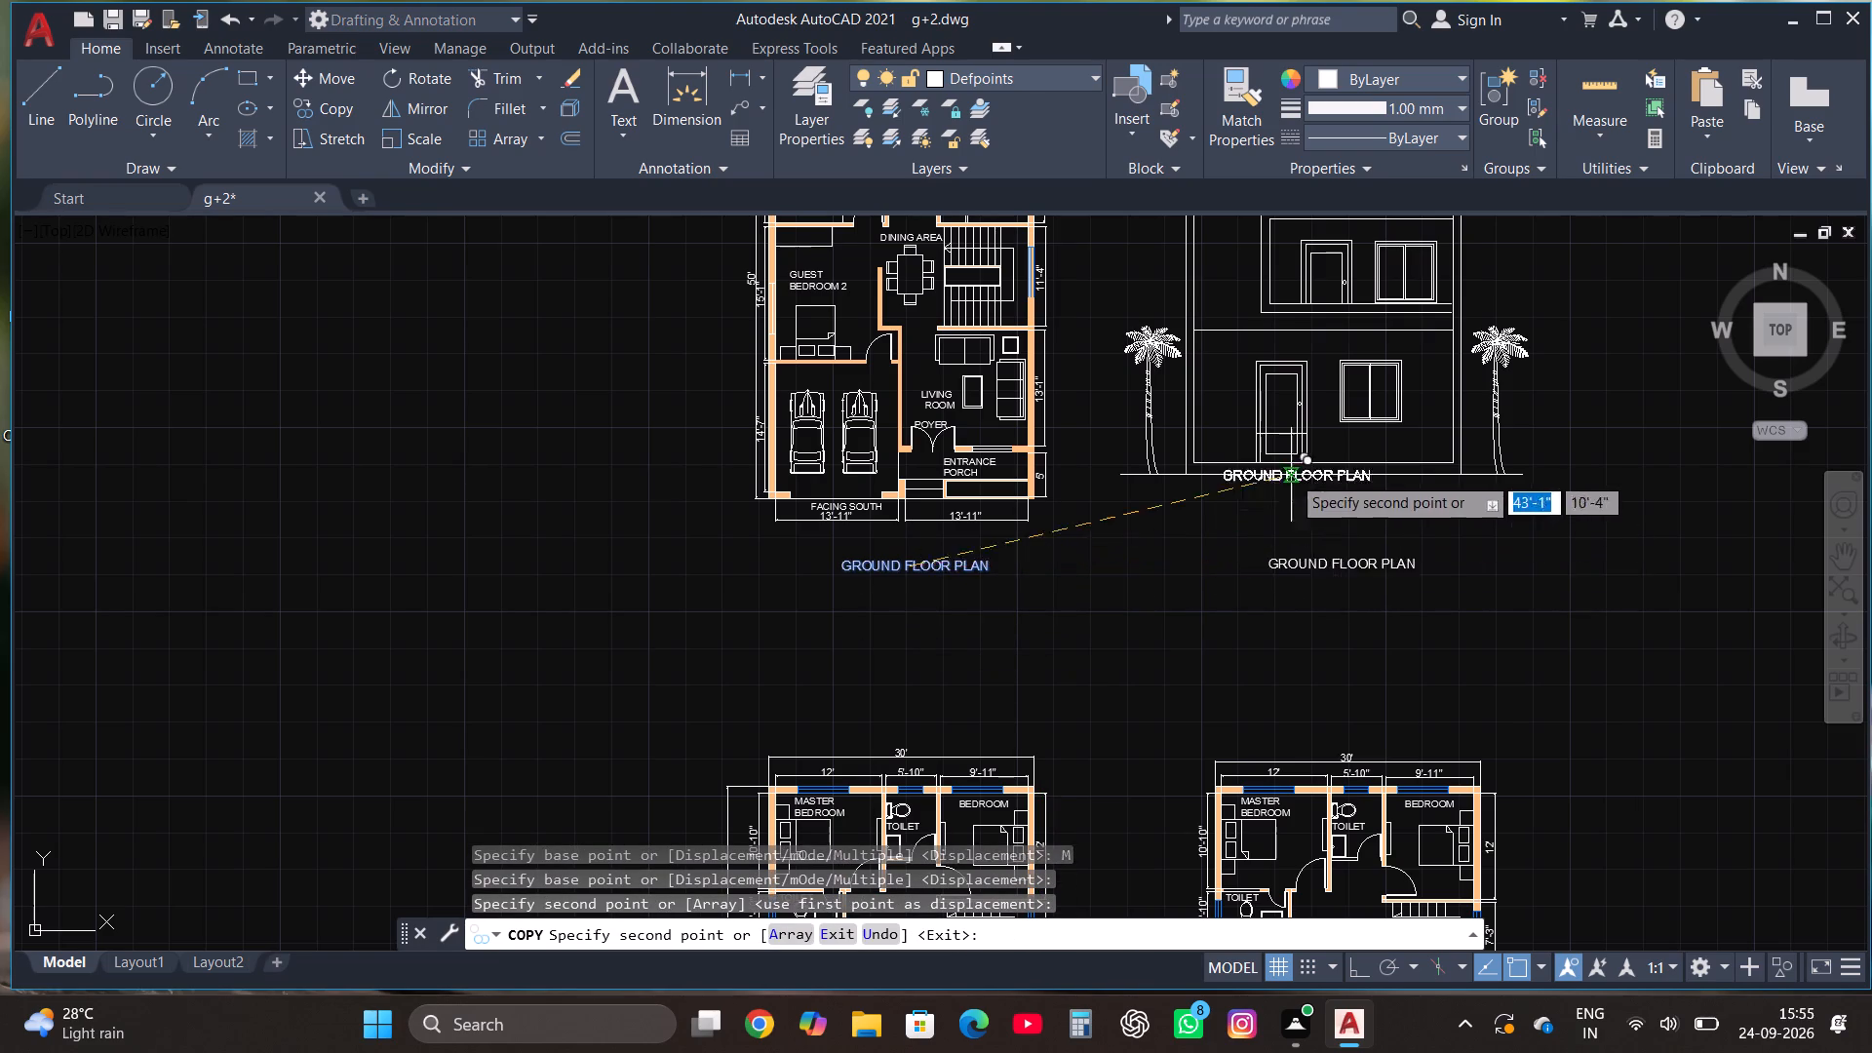
scroll(1291, 475, "down", 1)
scroll(1206, 677, "up", 3)
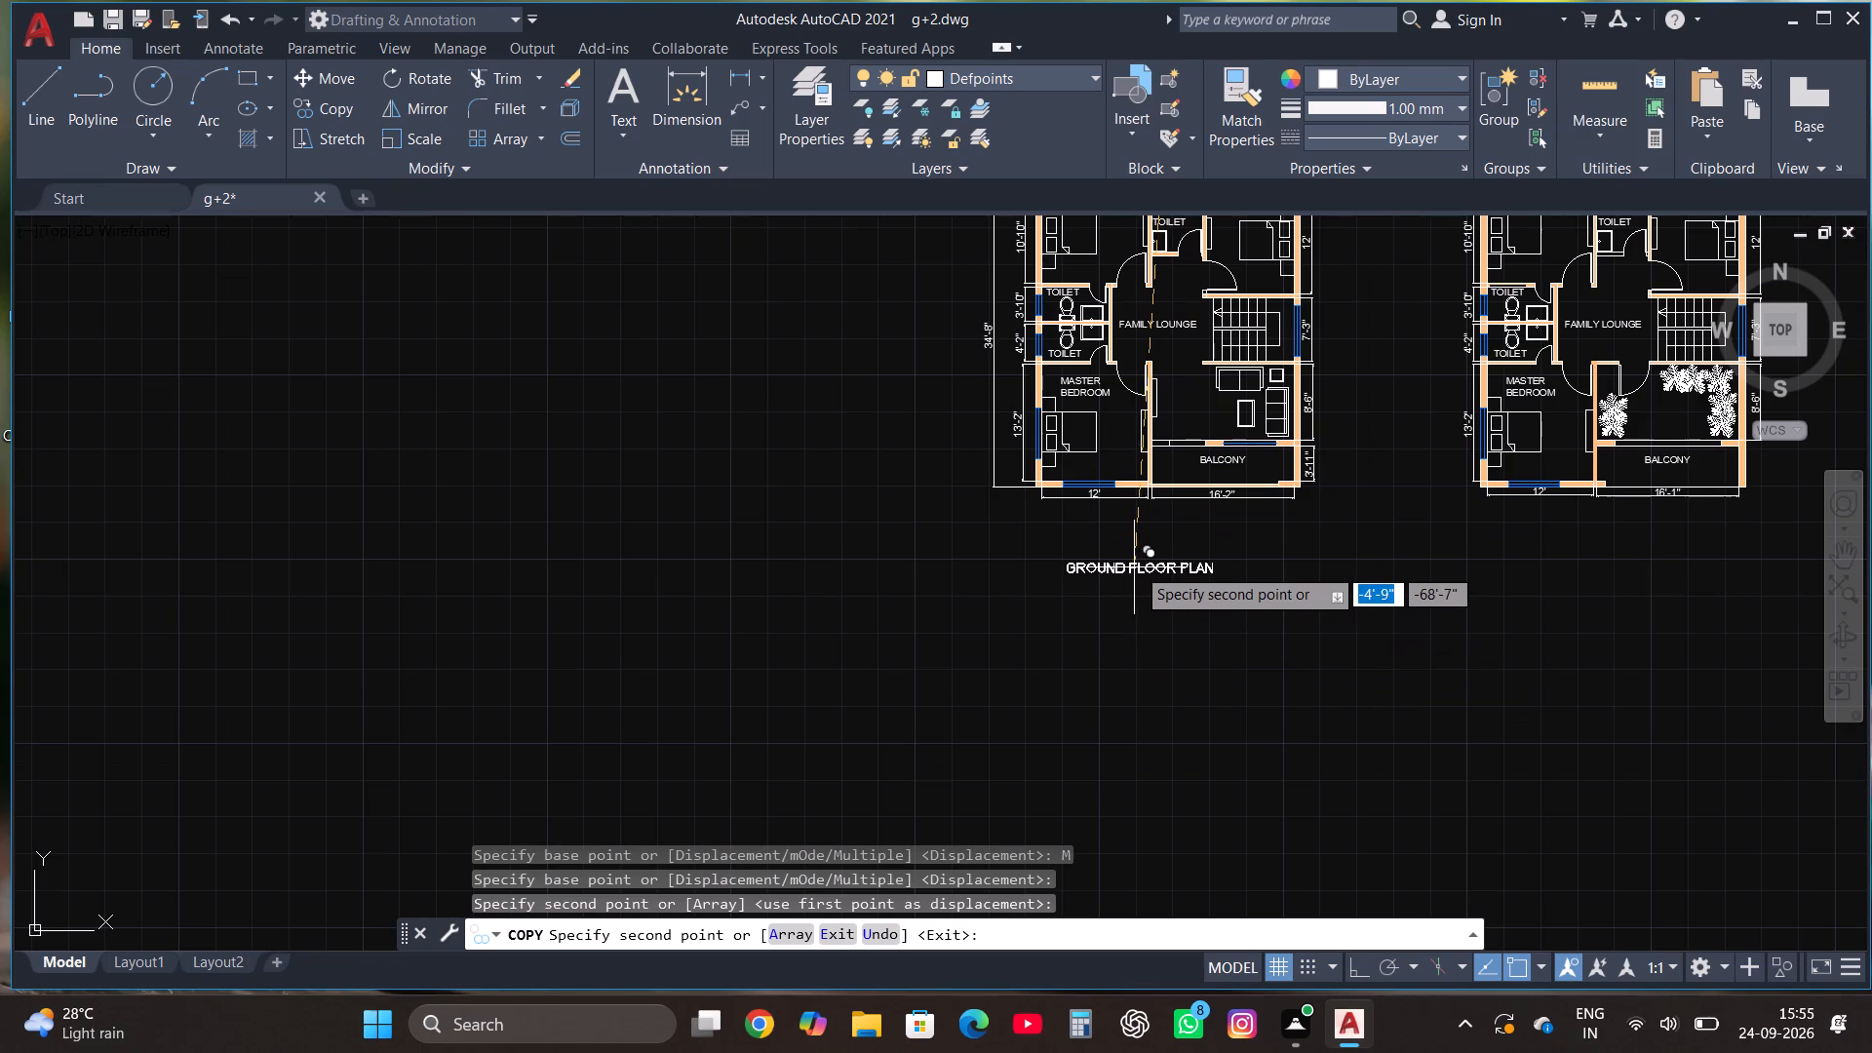
left_click(1152, 563)
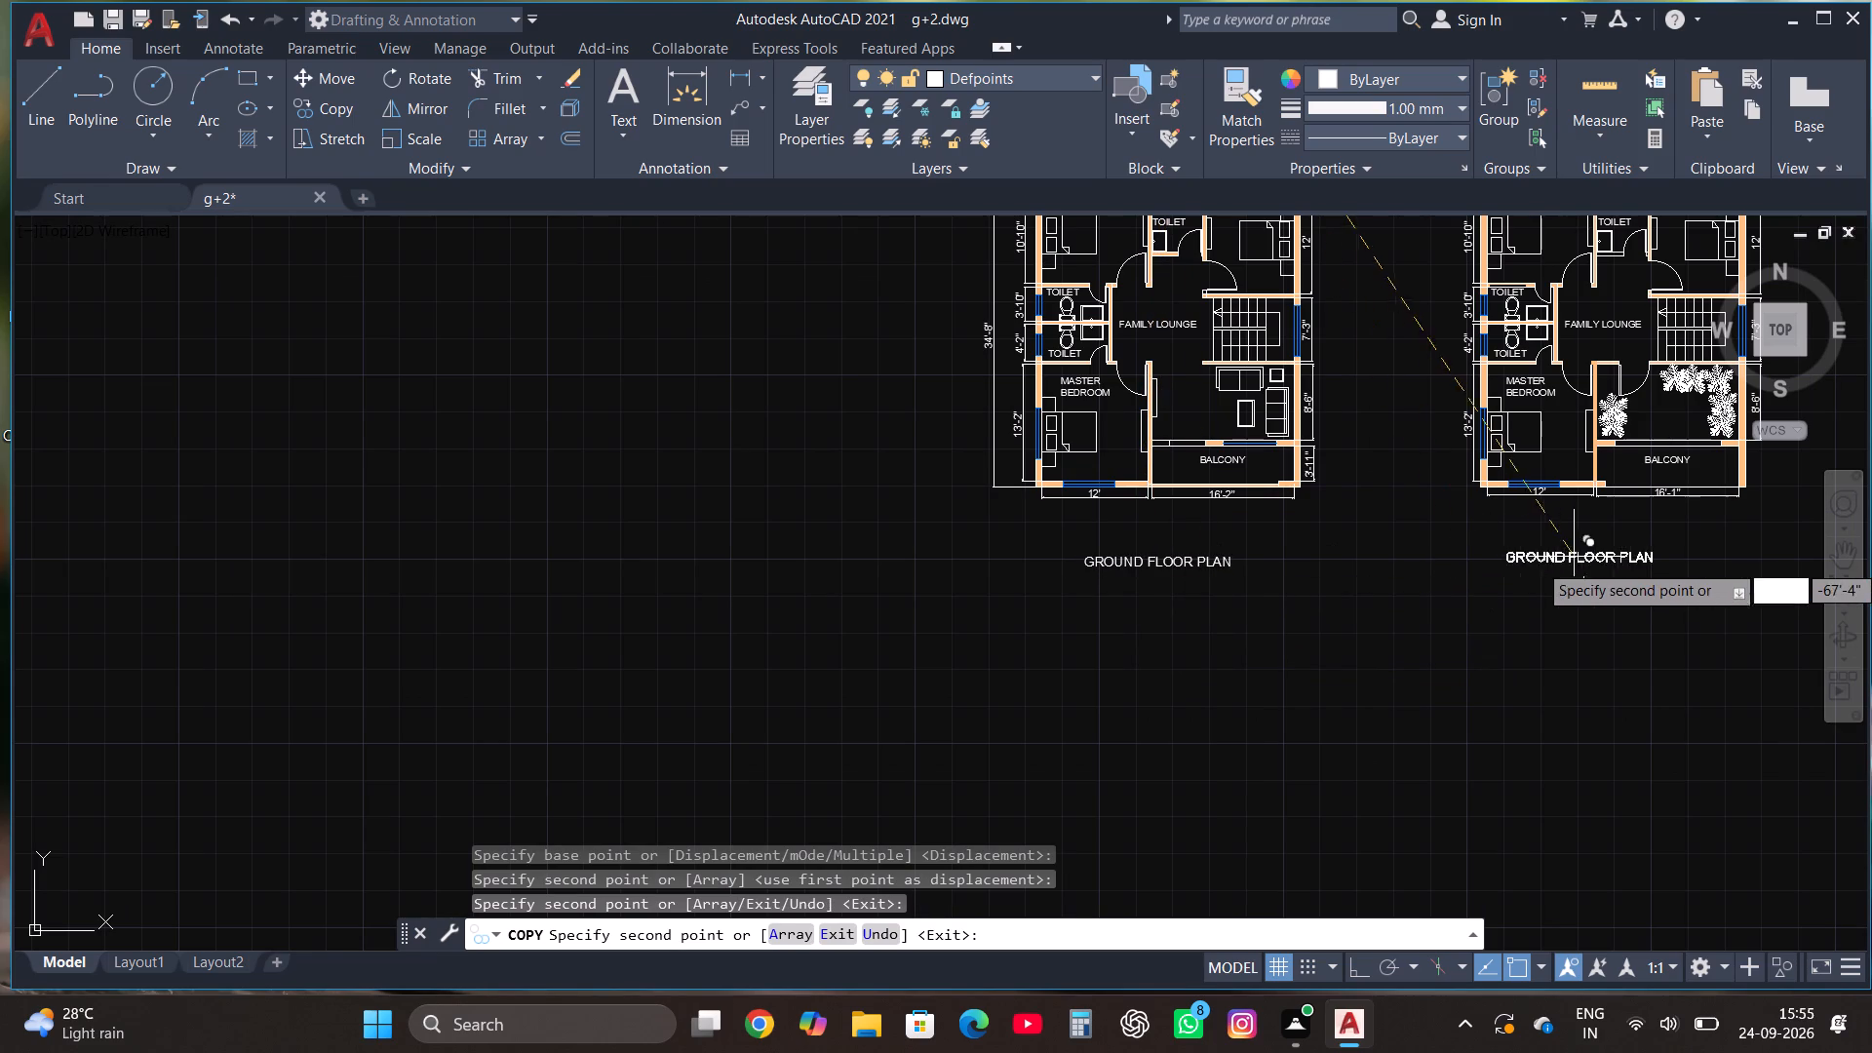
left_click(1621, 565)
scroll(1363, 758, "down", 1)
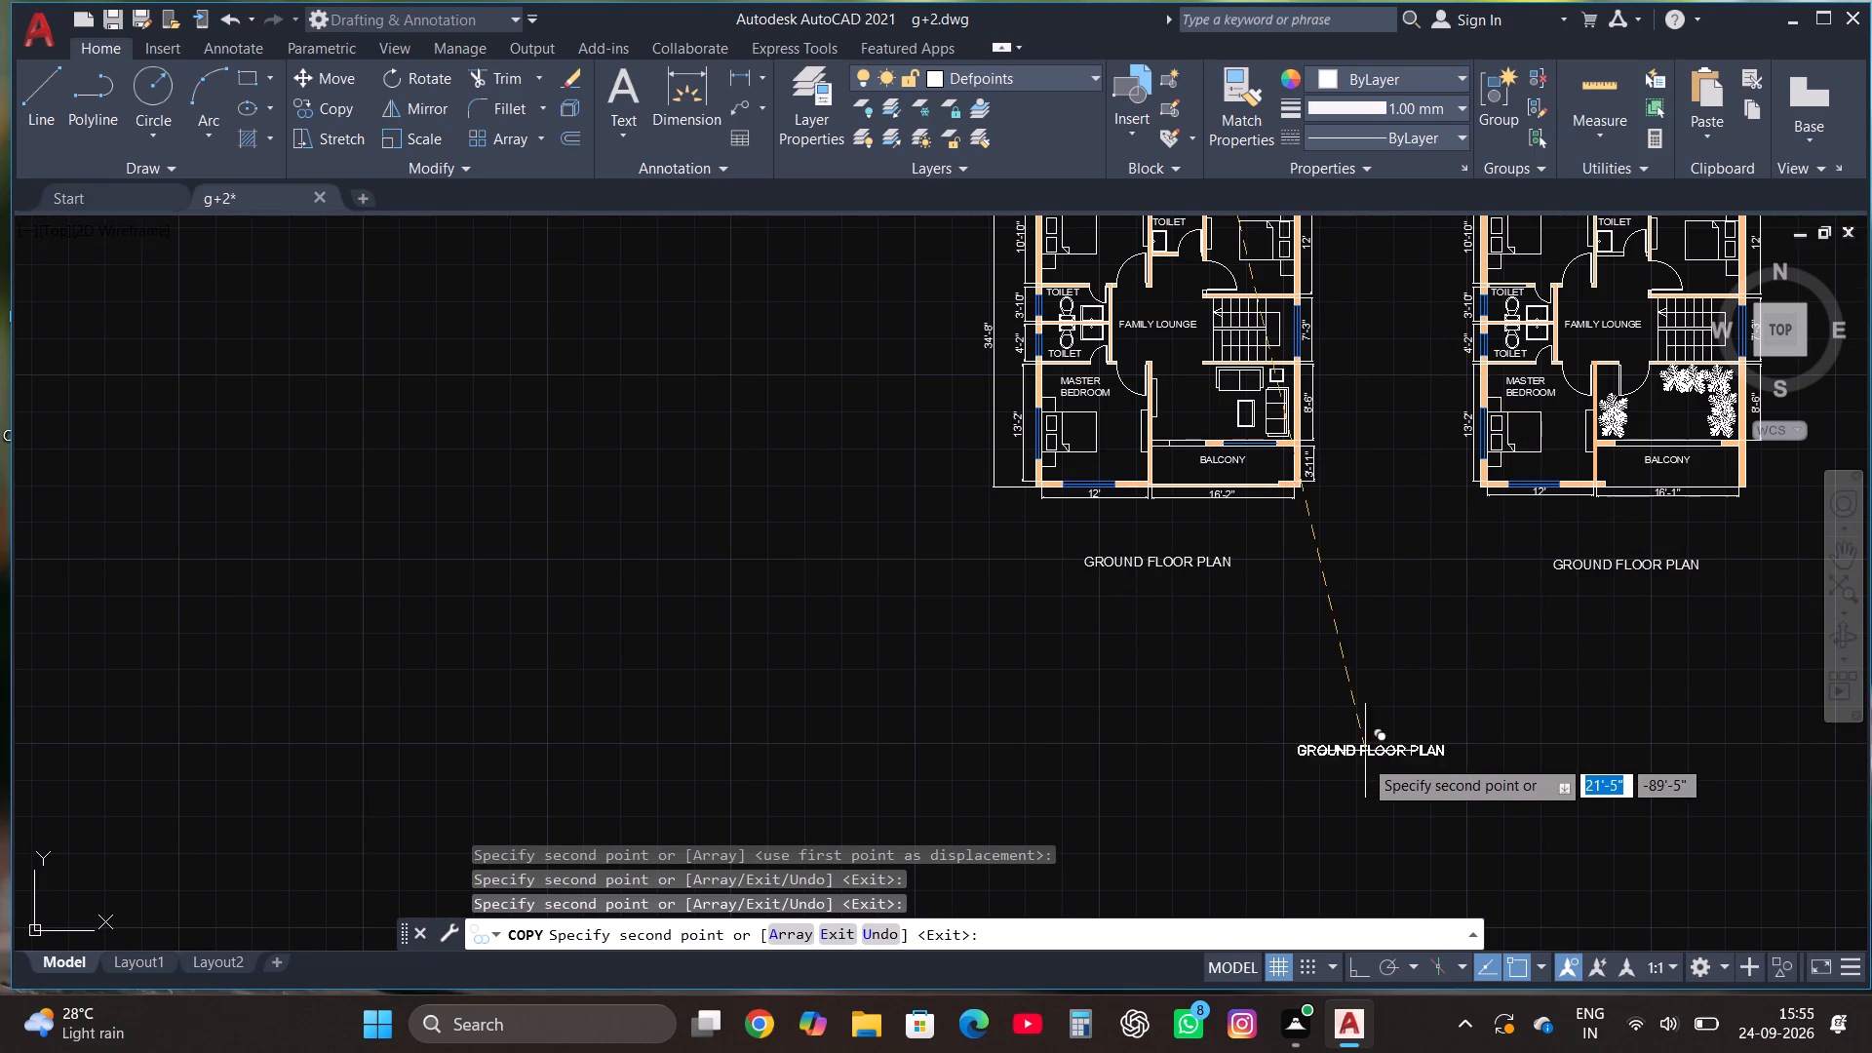
scroll(1363, 760, "down", 1)
key("Escape")
Edit the title beneath the lower west floor plan so it reads FIRST FLOOR PLAN.
scroll(1381, 711, "up", 1)
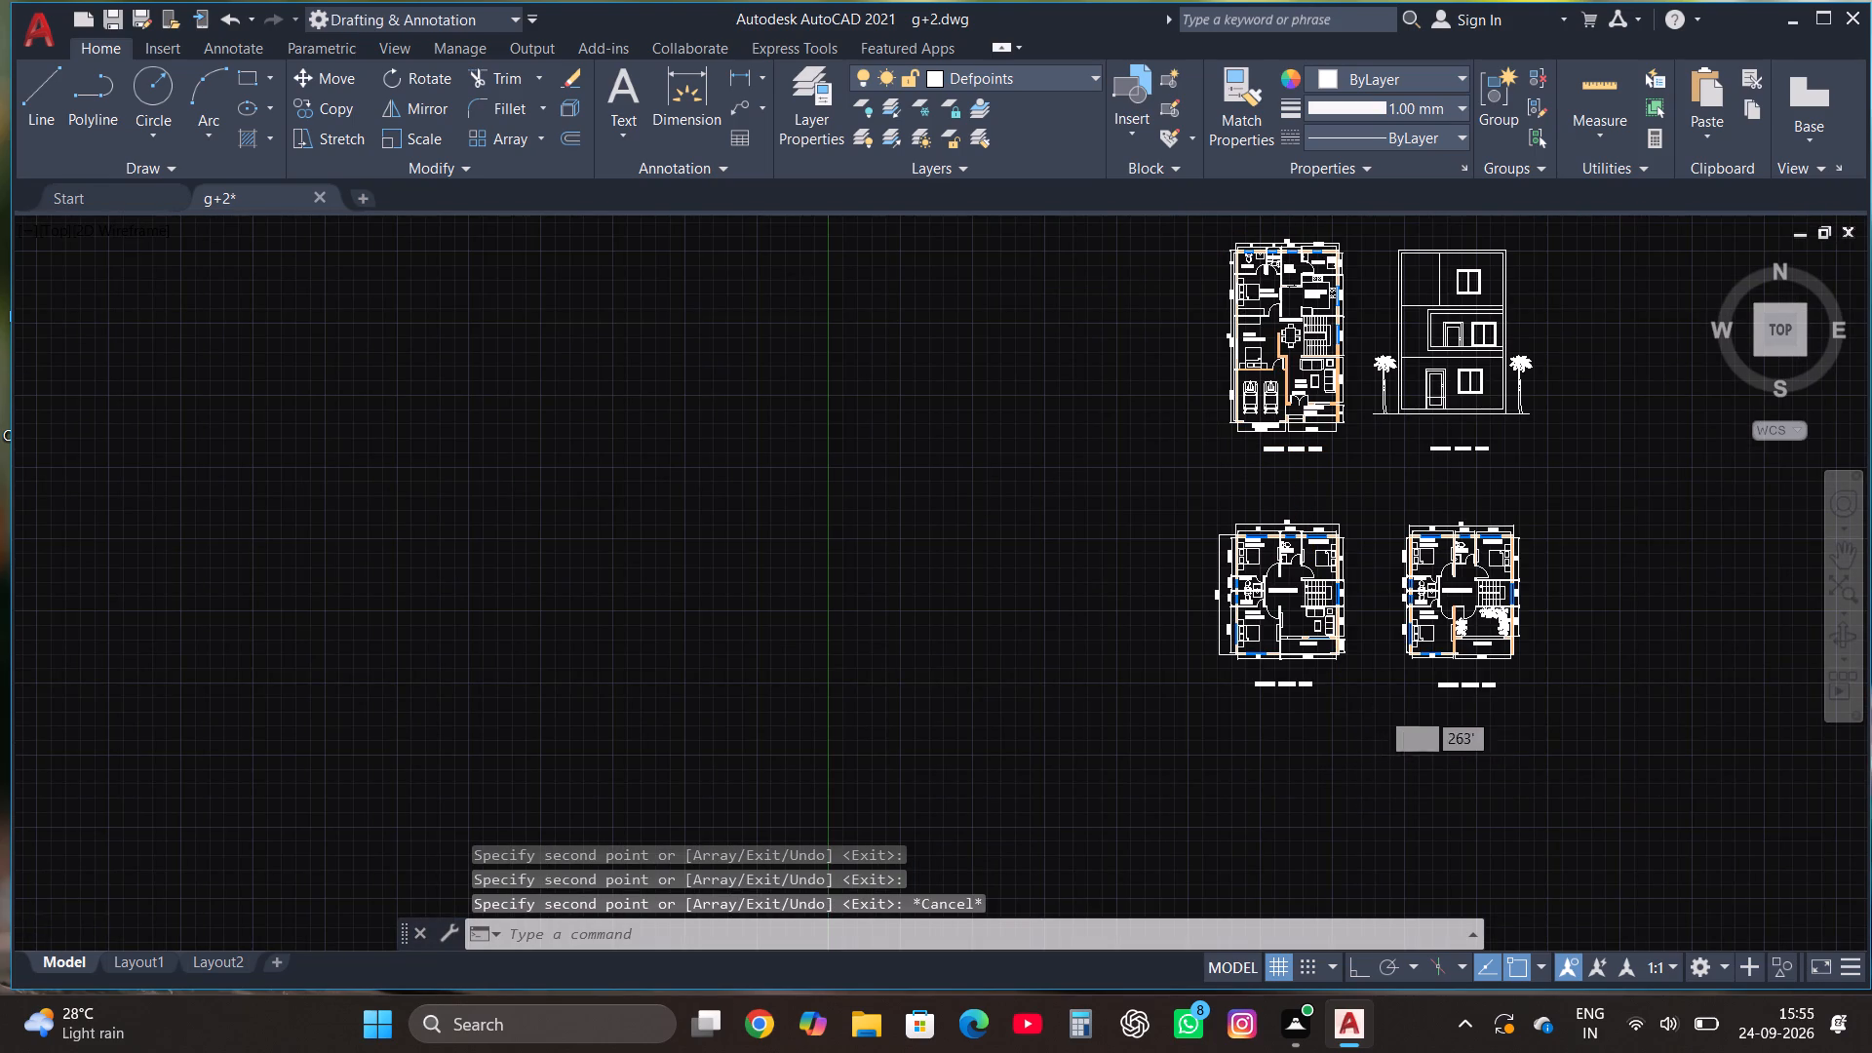
scroll(1381, 711, "up", 1)
left_click(1113, 638)
right_click(1111, 639)
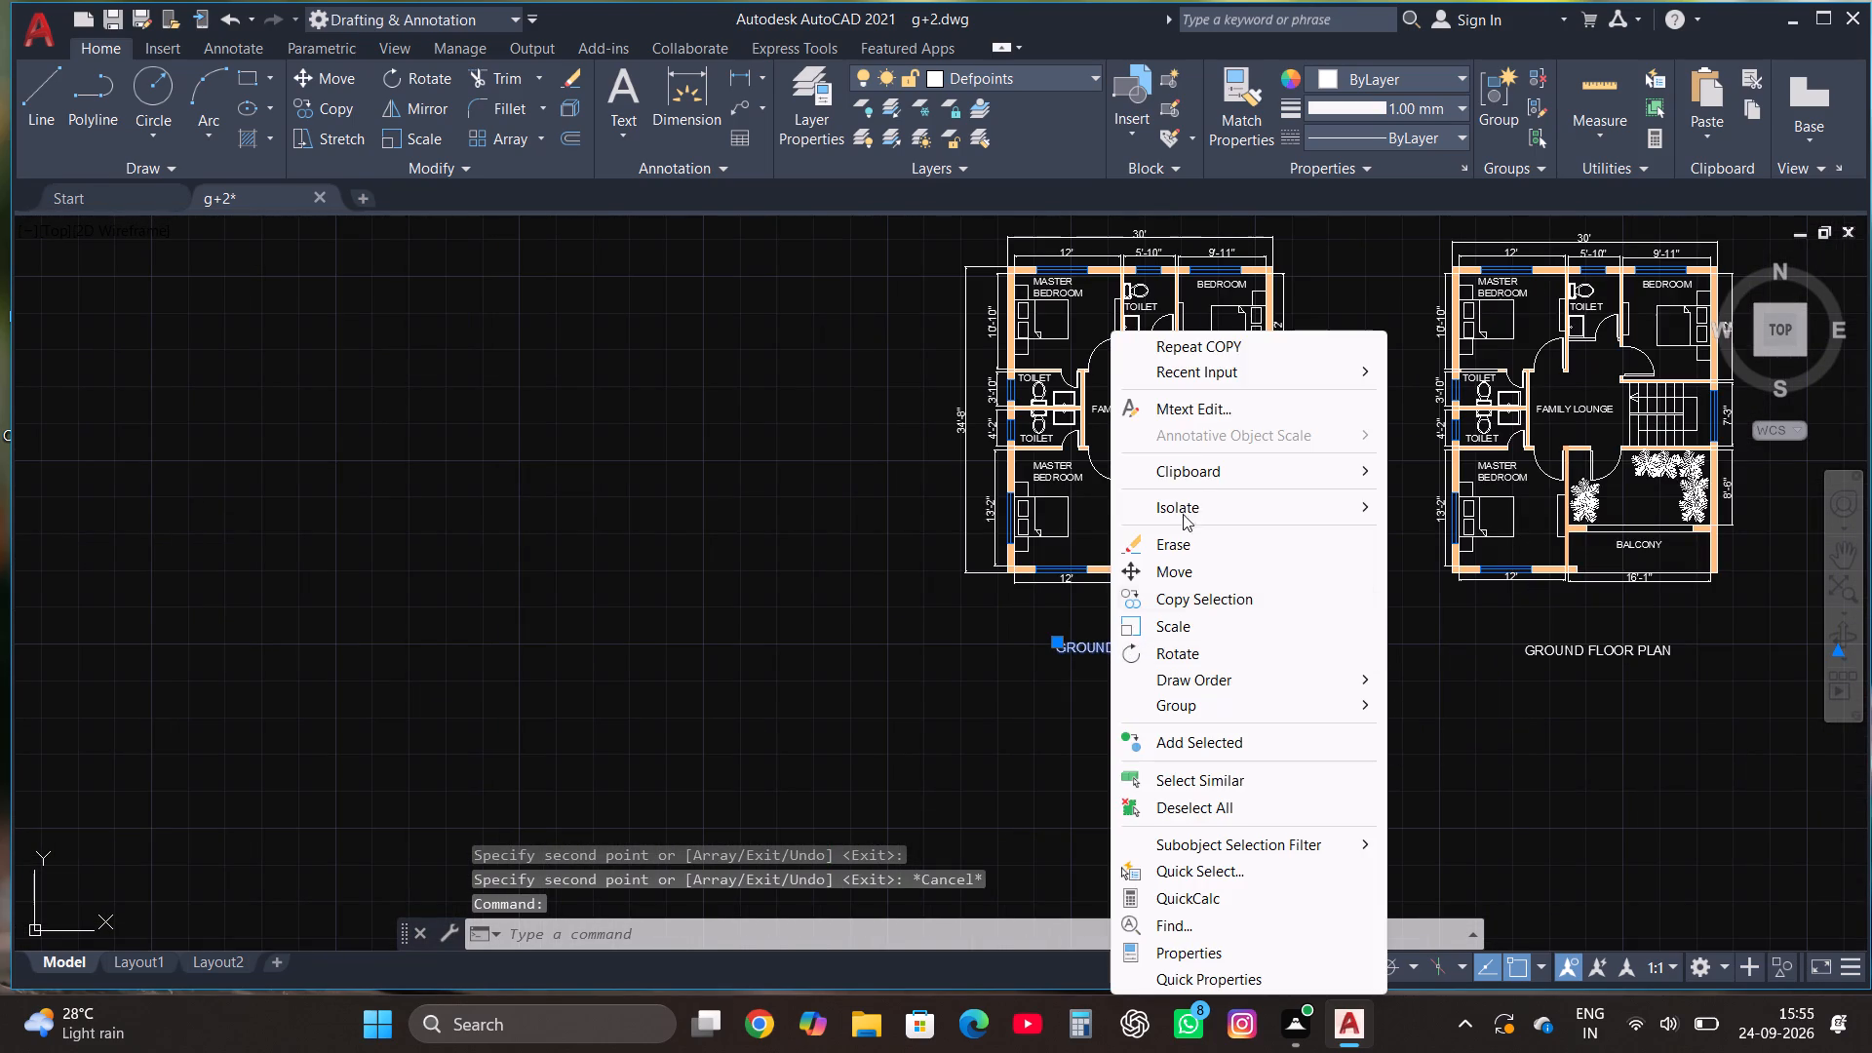
left_click(1180, 414)
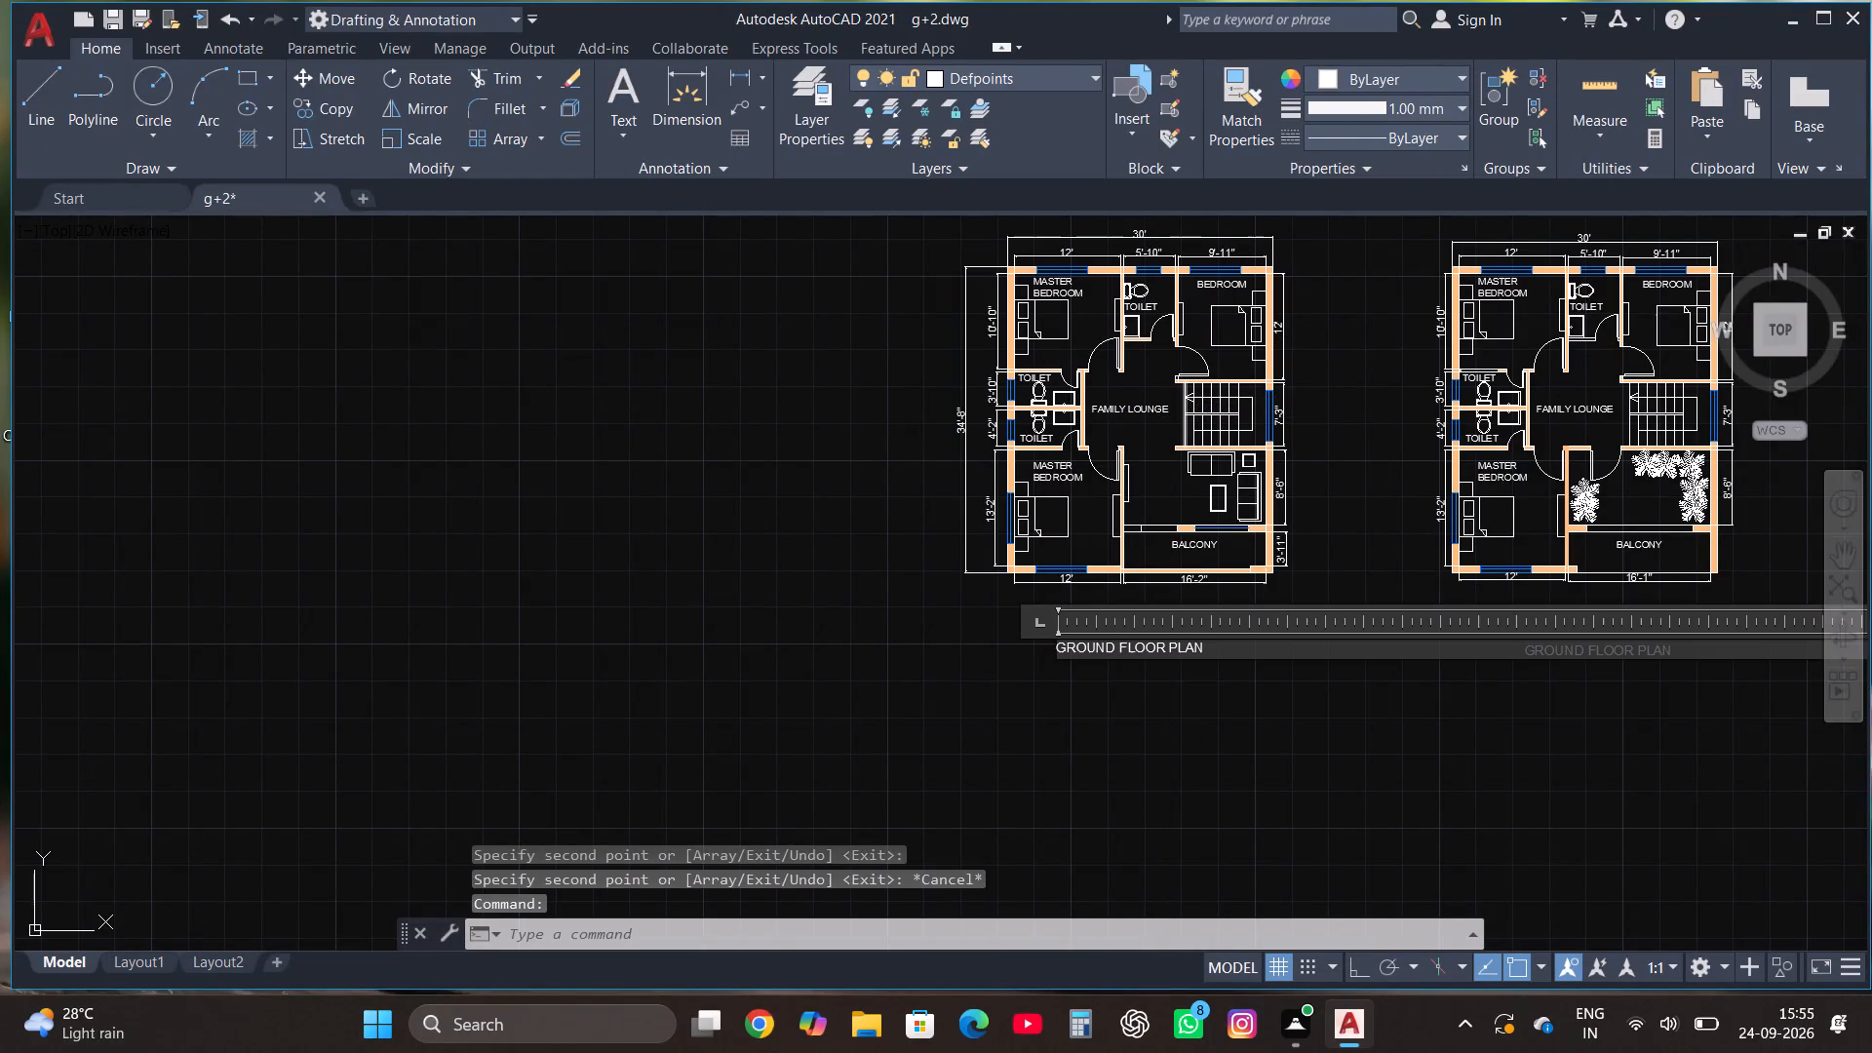
left_click(1115, 635)
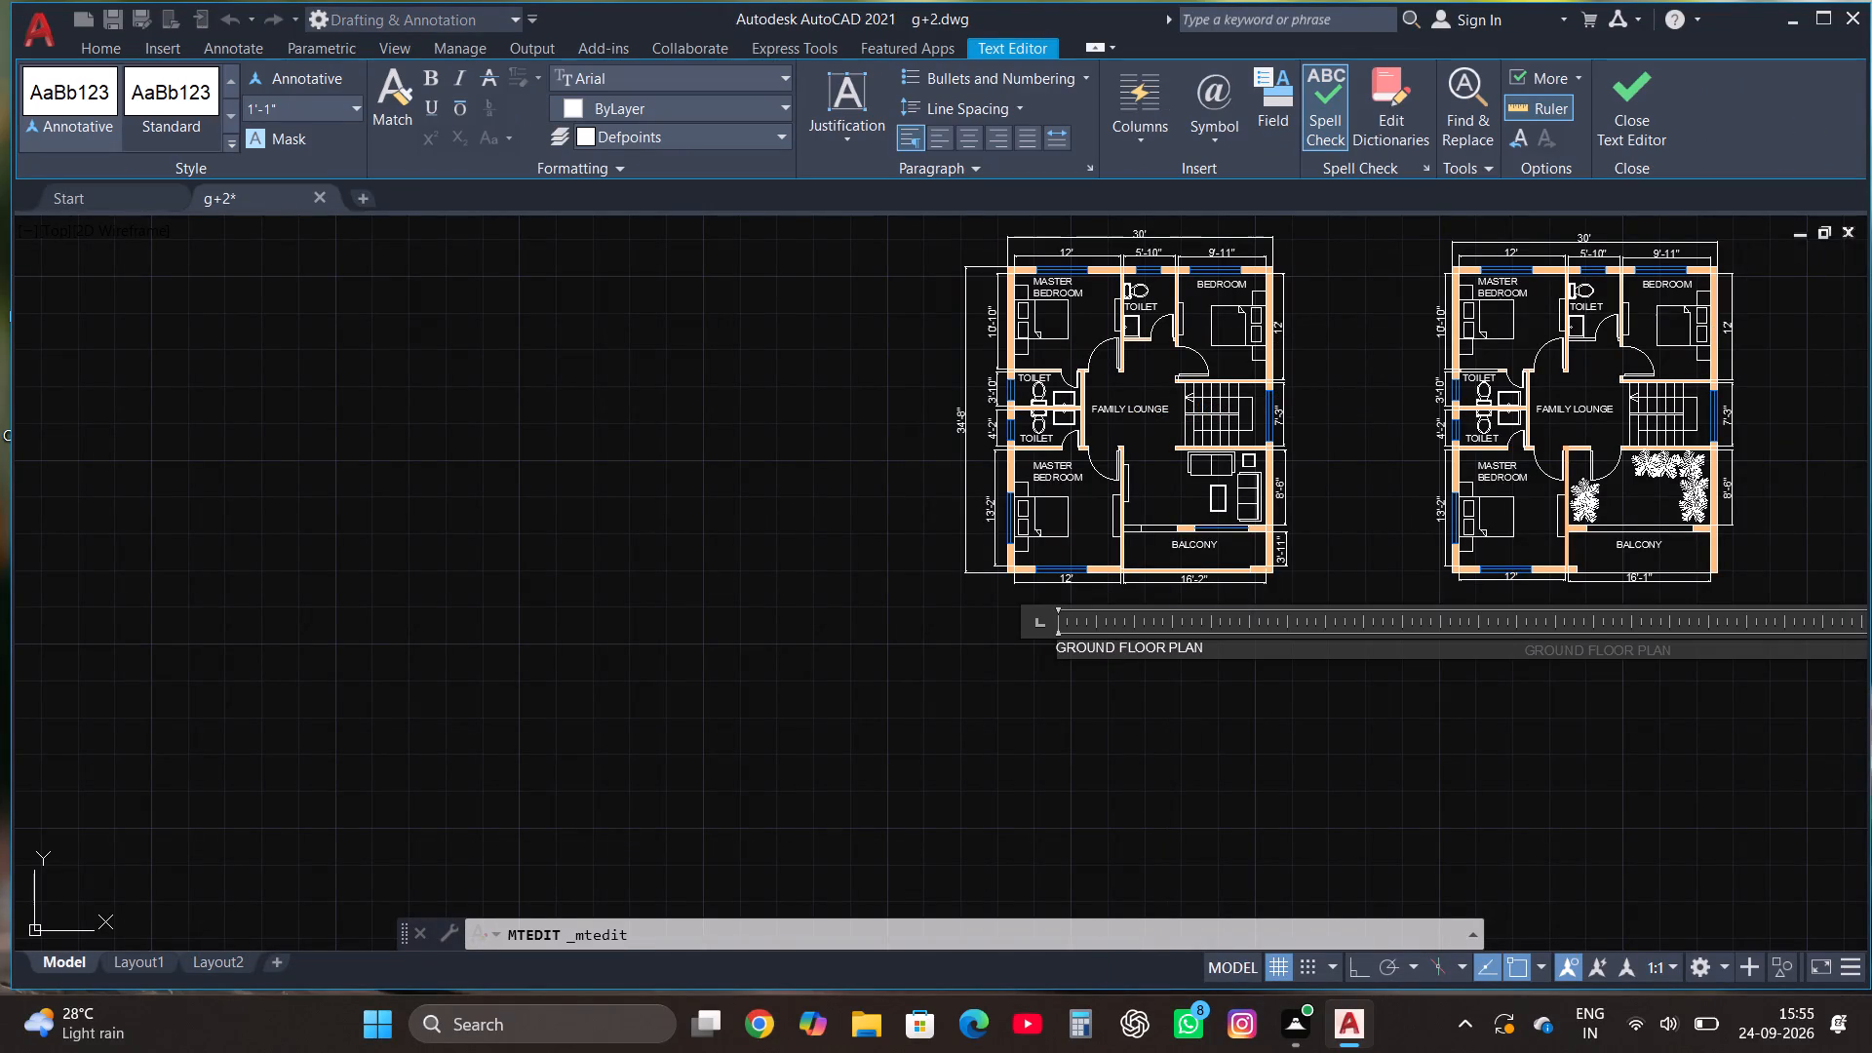
left_click(1116, 649)
key("BackSpace")
key("BackSpace")
key("BackSpace")
key("BackSpace")
key("BackSpace")
key("BackSpace")
key("BackSpace")
key("BackSpace")
key("BackSpace")
key("BackSpace")
key("BackSpace")
key("BackSpace")
key("BackSpace")
key("BackSpace")
key("BackSpace")
key("BackSpace")
type("FIRST")
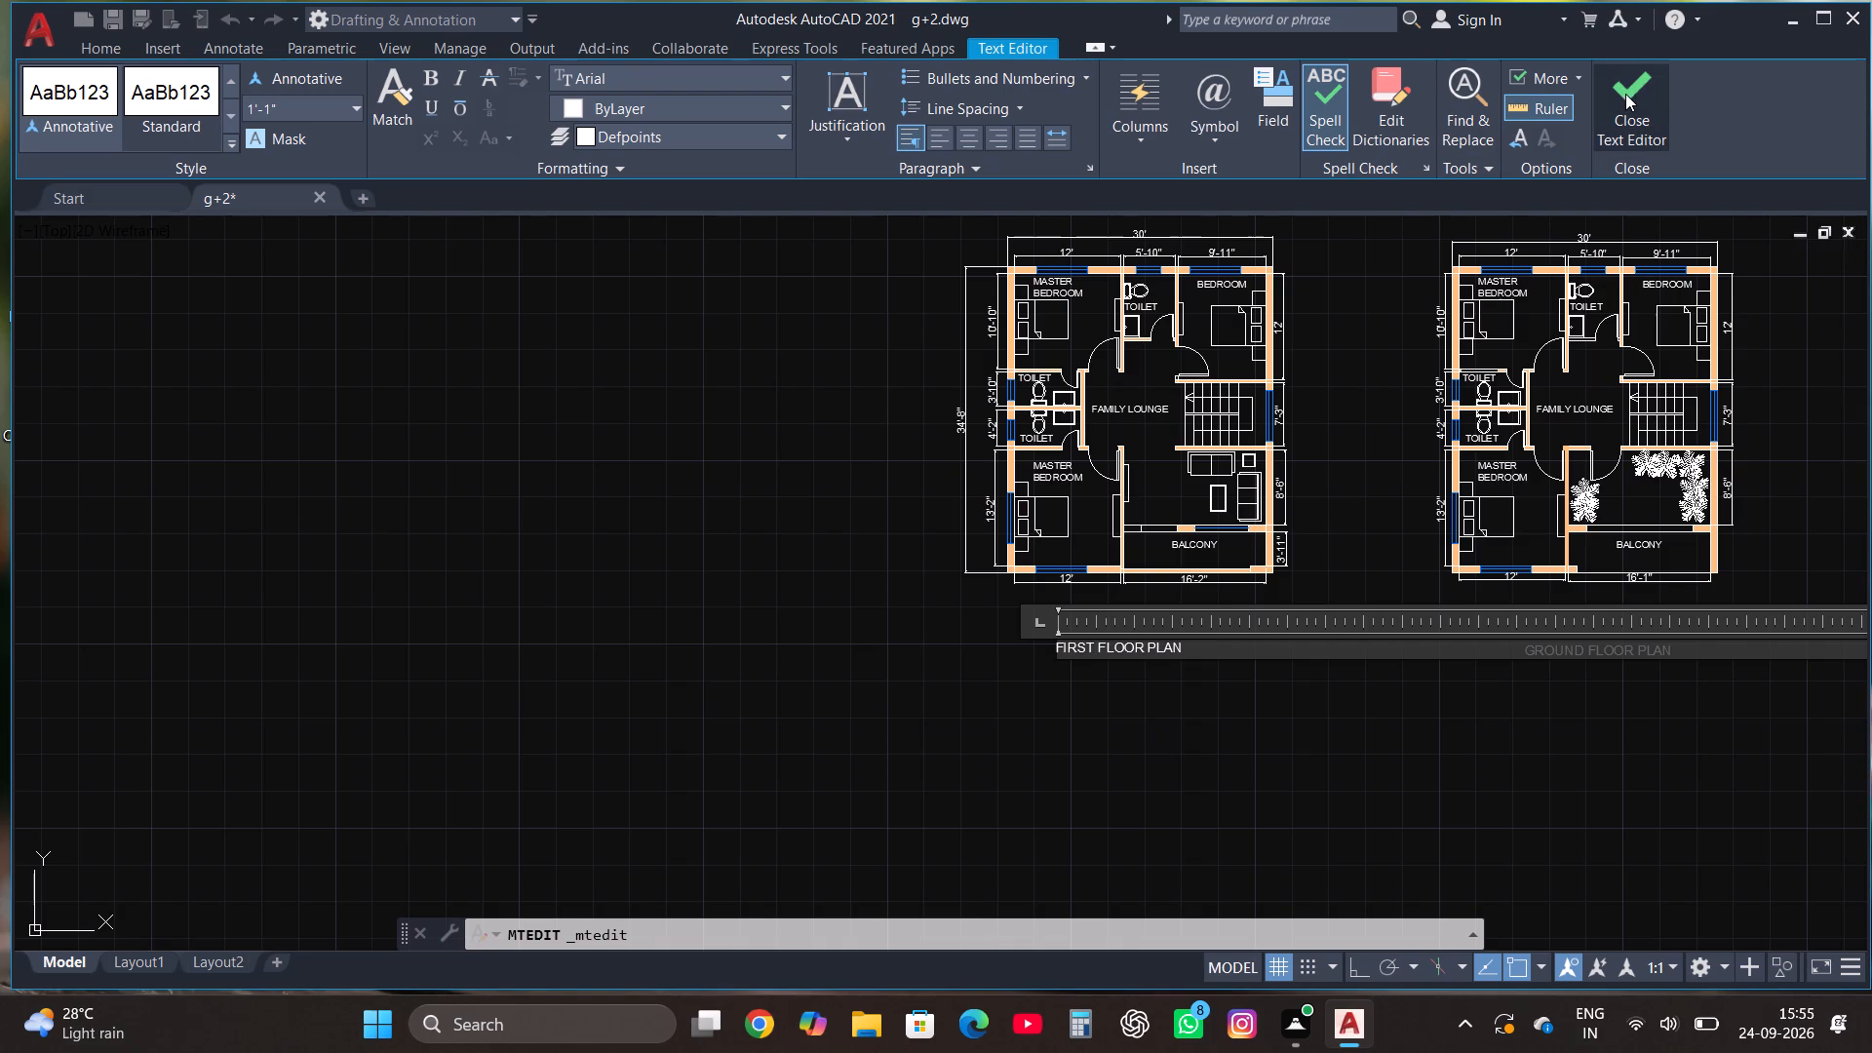
left_click(1625, 94)
Edit the title beneath the floor plan with the planted terrace so it reads SECOND FLOOR PLAN.
scroll(1048, 487, "down", 1)
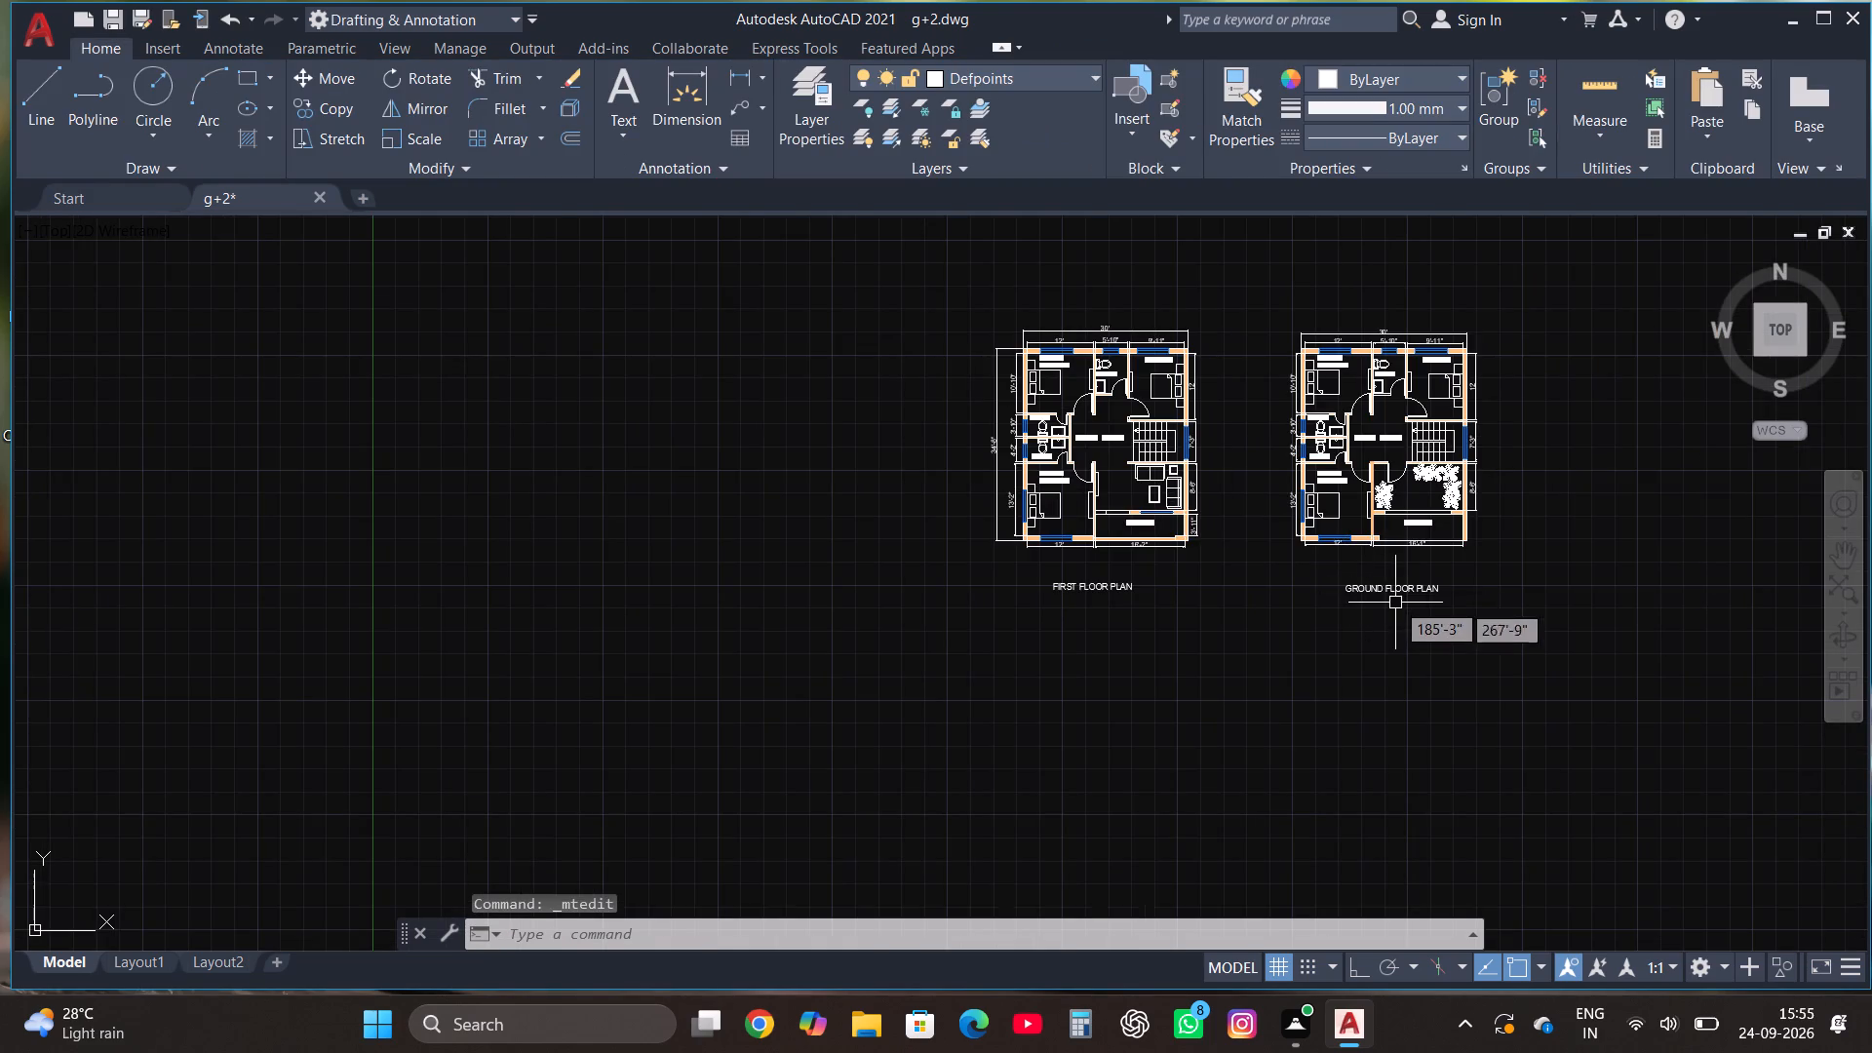
scroll(1395, 600, "up", 2)
left_click(1382, 565)
right_click(1360, 594)
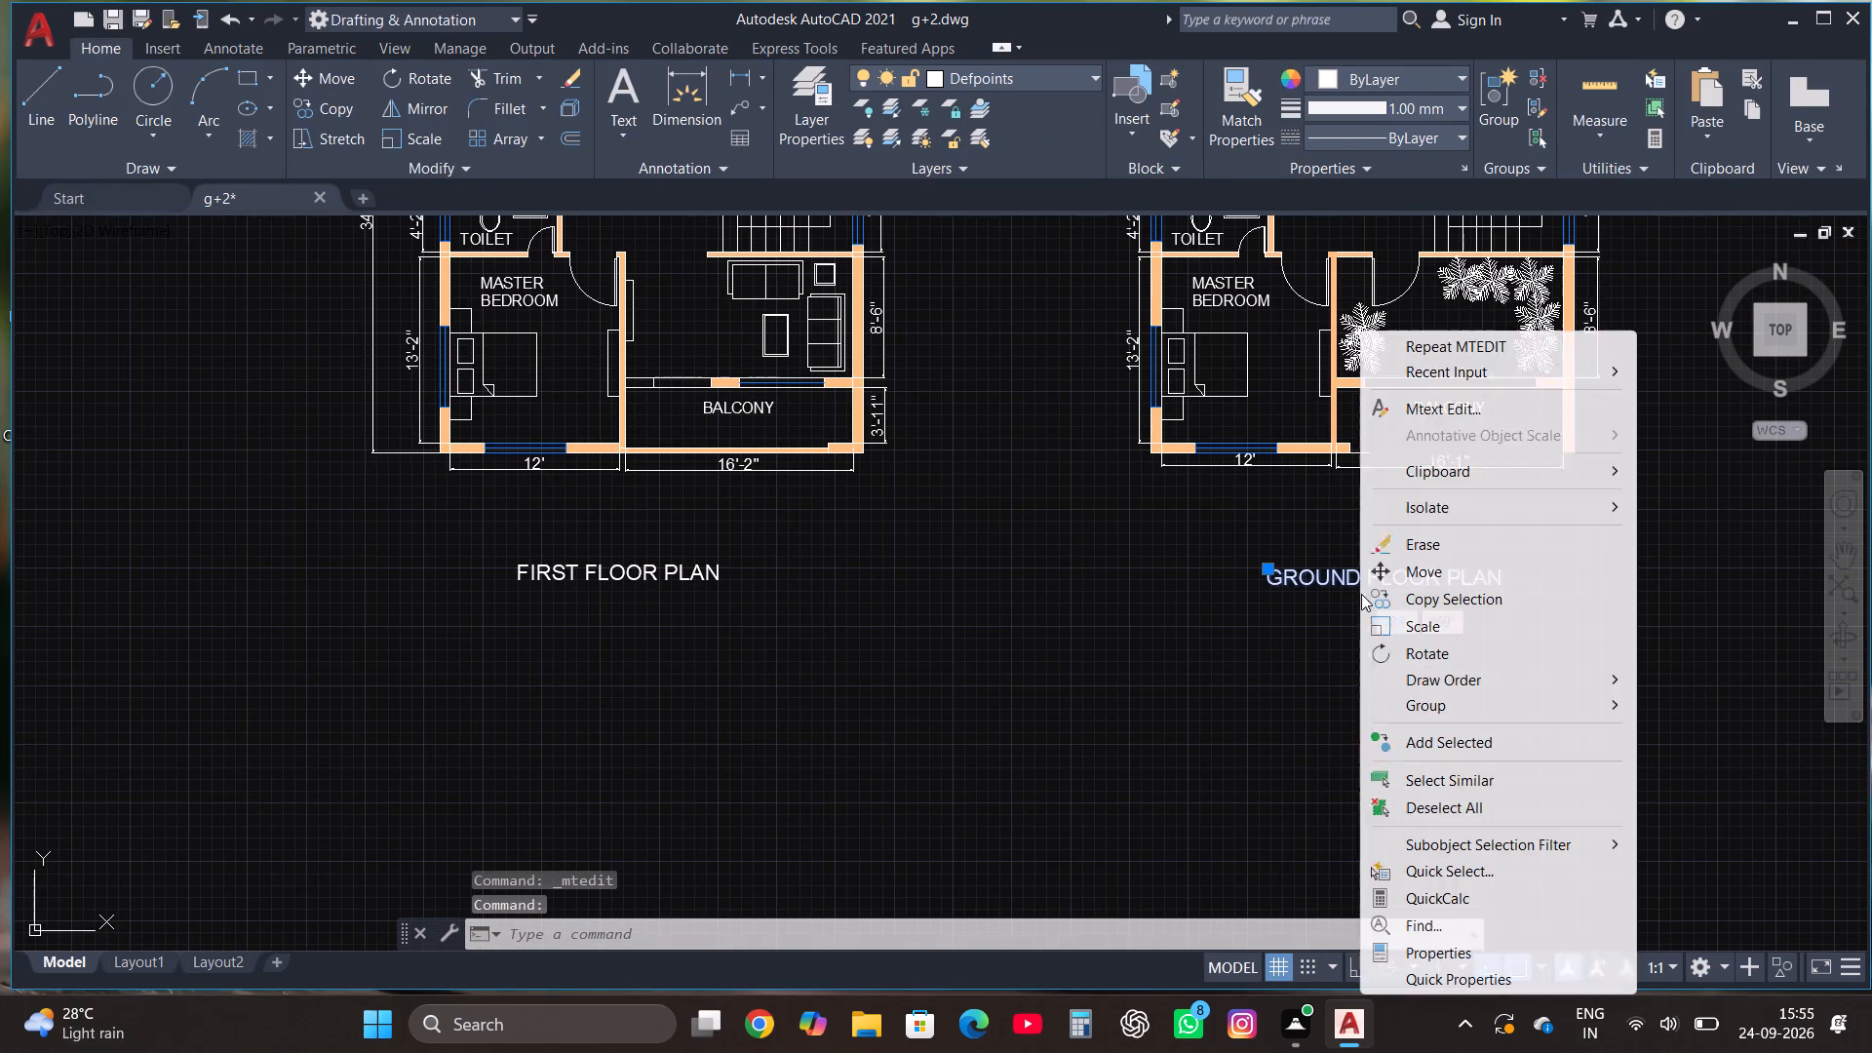
left_click(1413, 403)
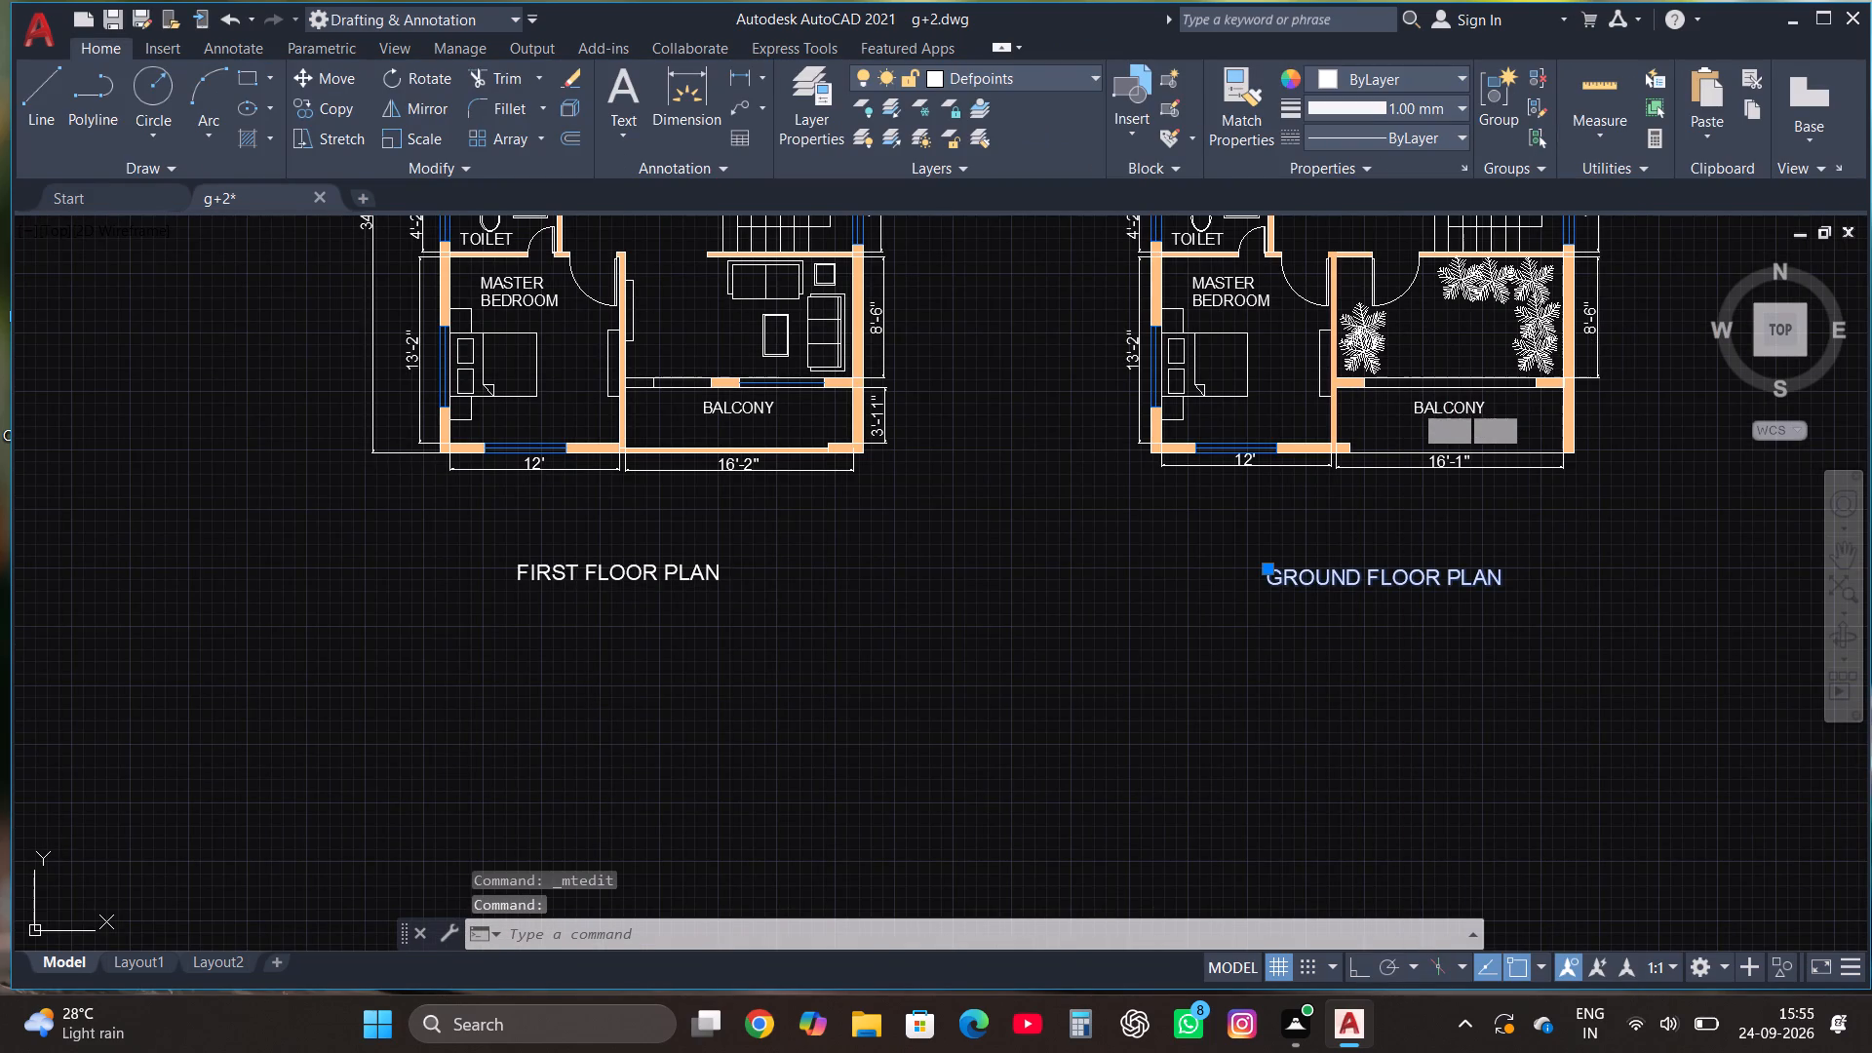
left_click(1361, 576)
key("BackSpace")
key("BackSpace")
key("BackSpace")
key("BackSpace")
key("BackSpace")
key("BackSpace")
key("BackSpace")
key("BackSpace")
key("BackSpace")
key("BackSpace")
key("BackSpace")
key("BackSpace")
key("BackSpace")
key("BackSpace")
key("BackSpace")
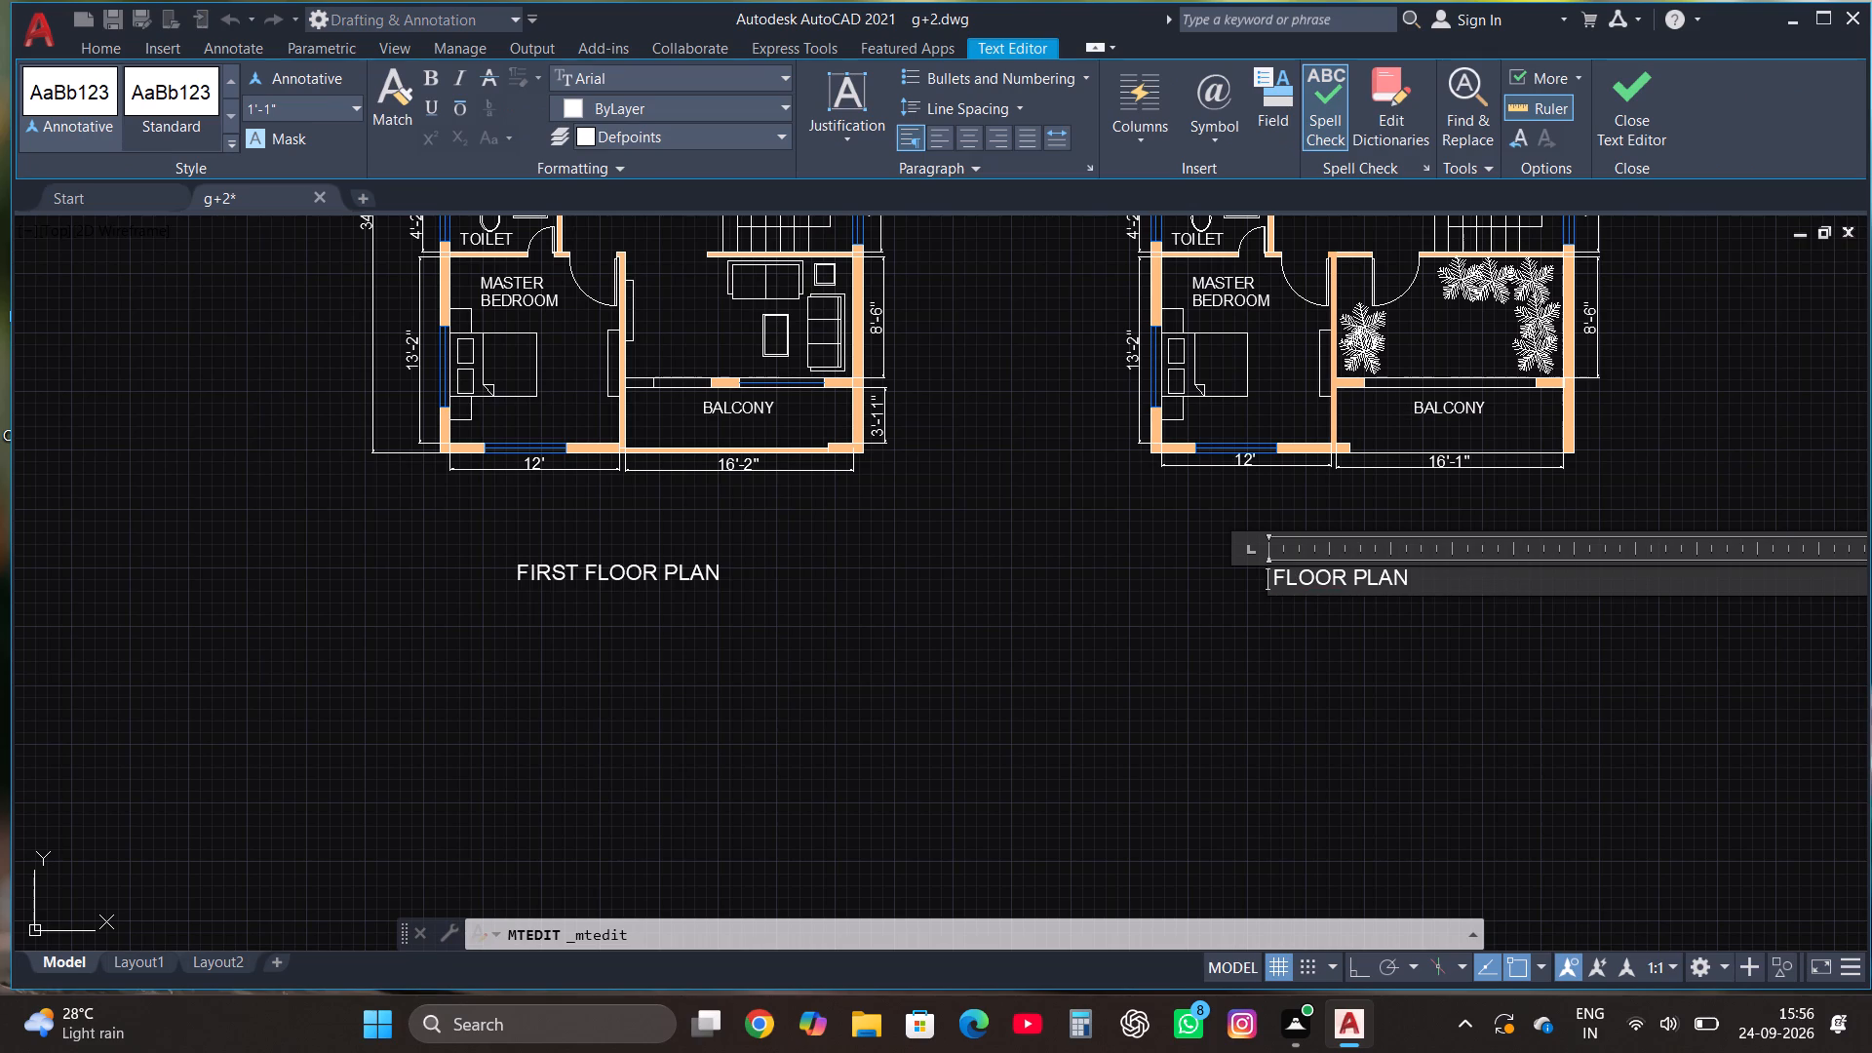
type("SECOND")
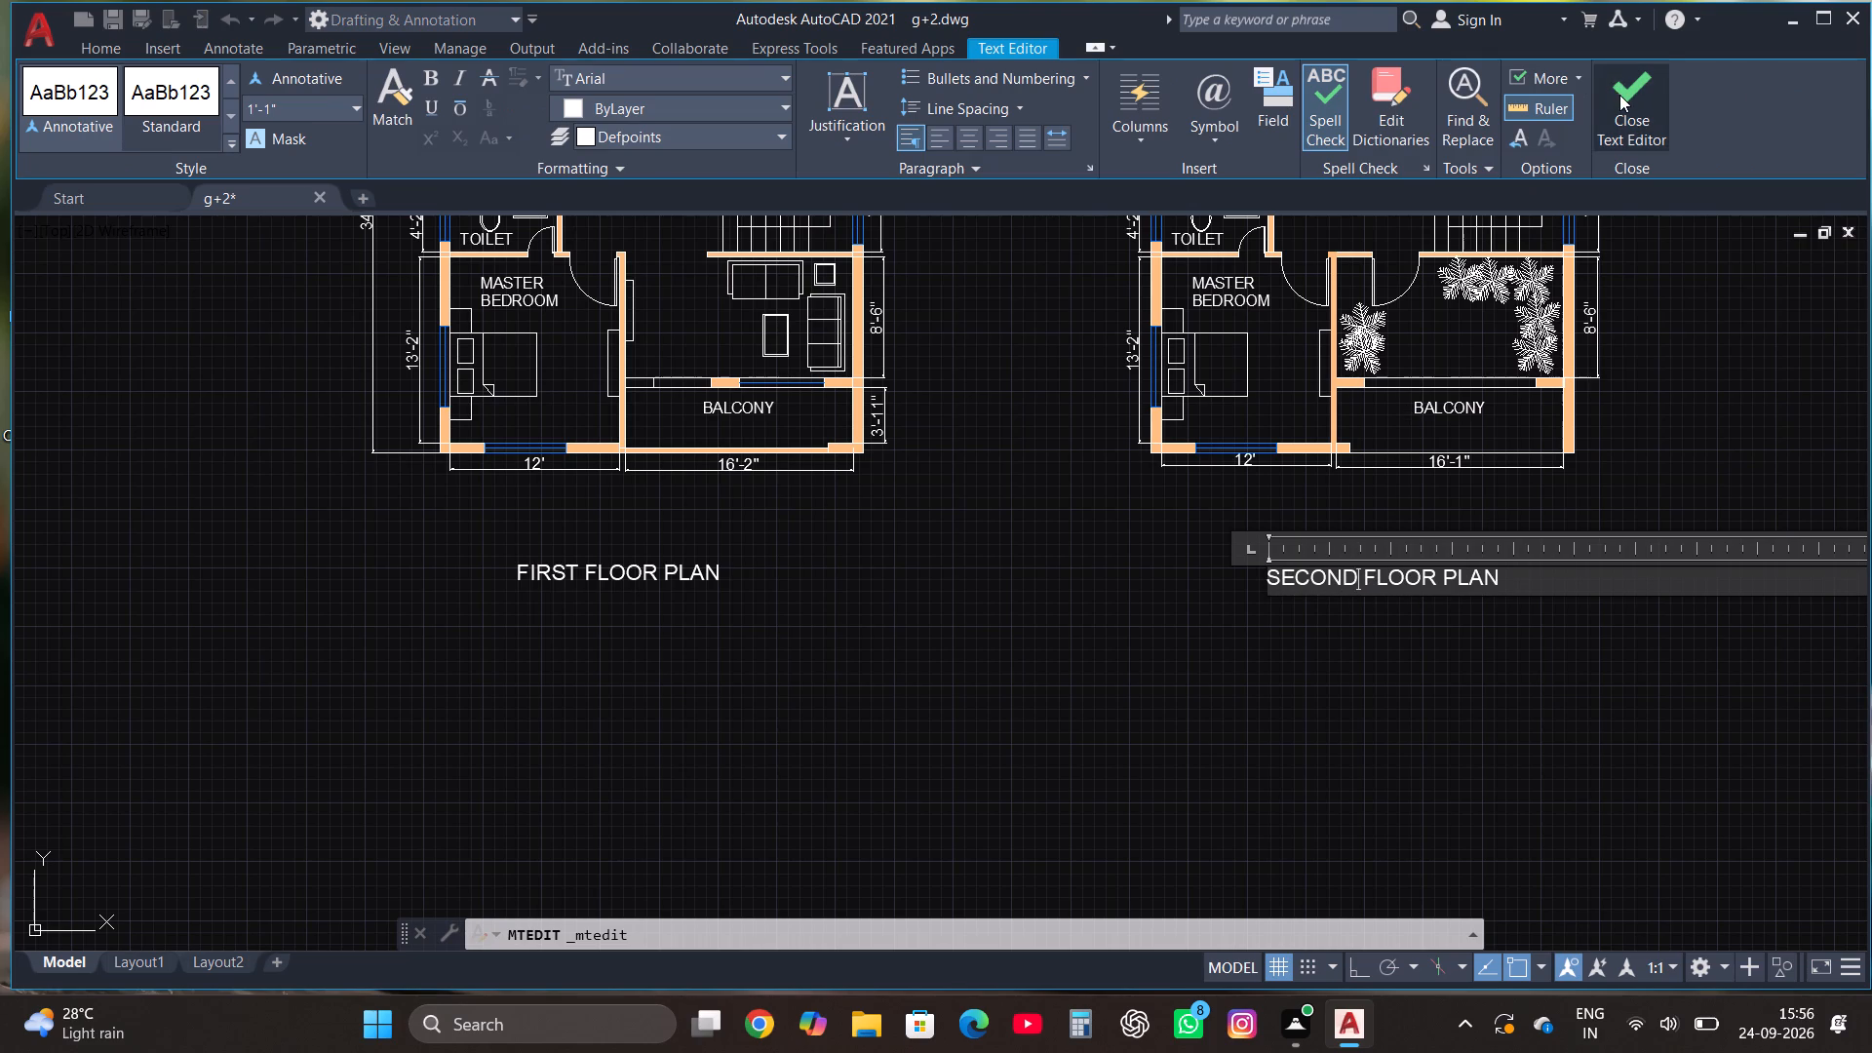
left_click(1619, 95)
Replace the copied title text beneath the front elevation with SOUTH FACING ELEVATION.
scroll(1314, 733, "down", 1)
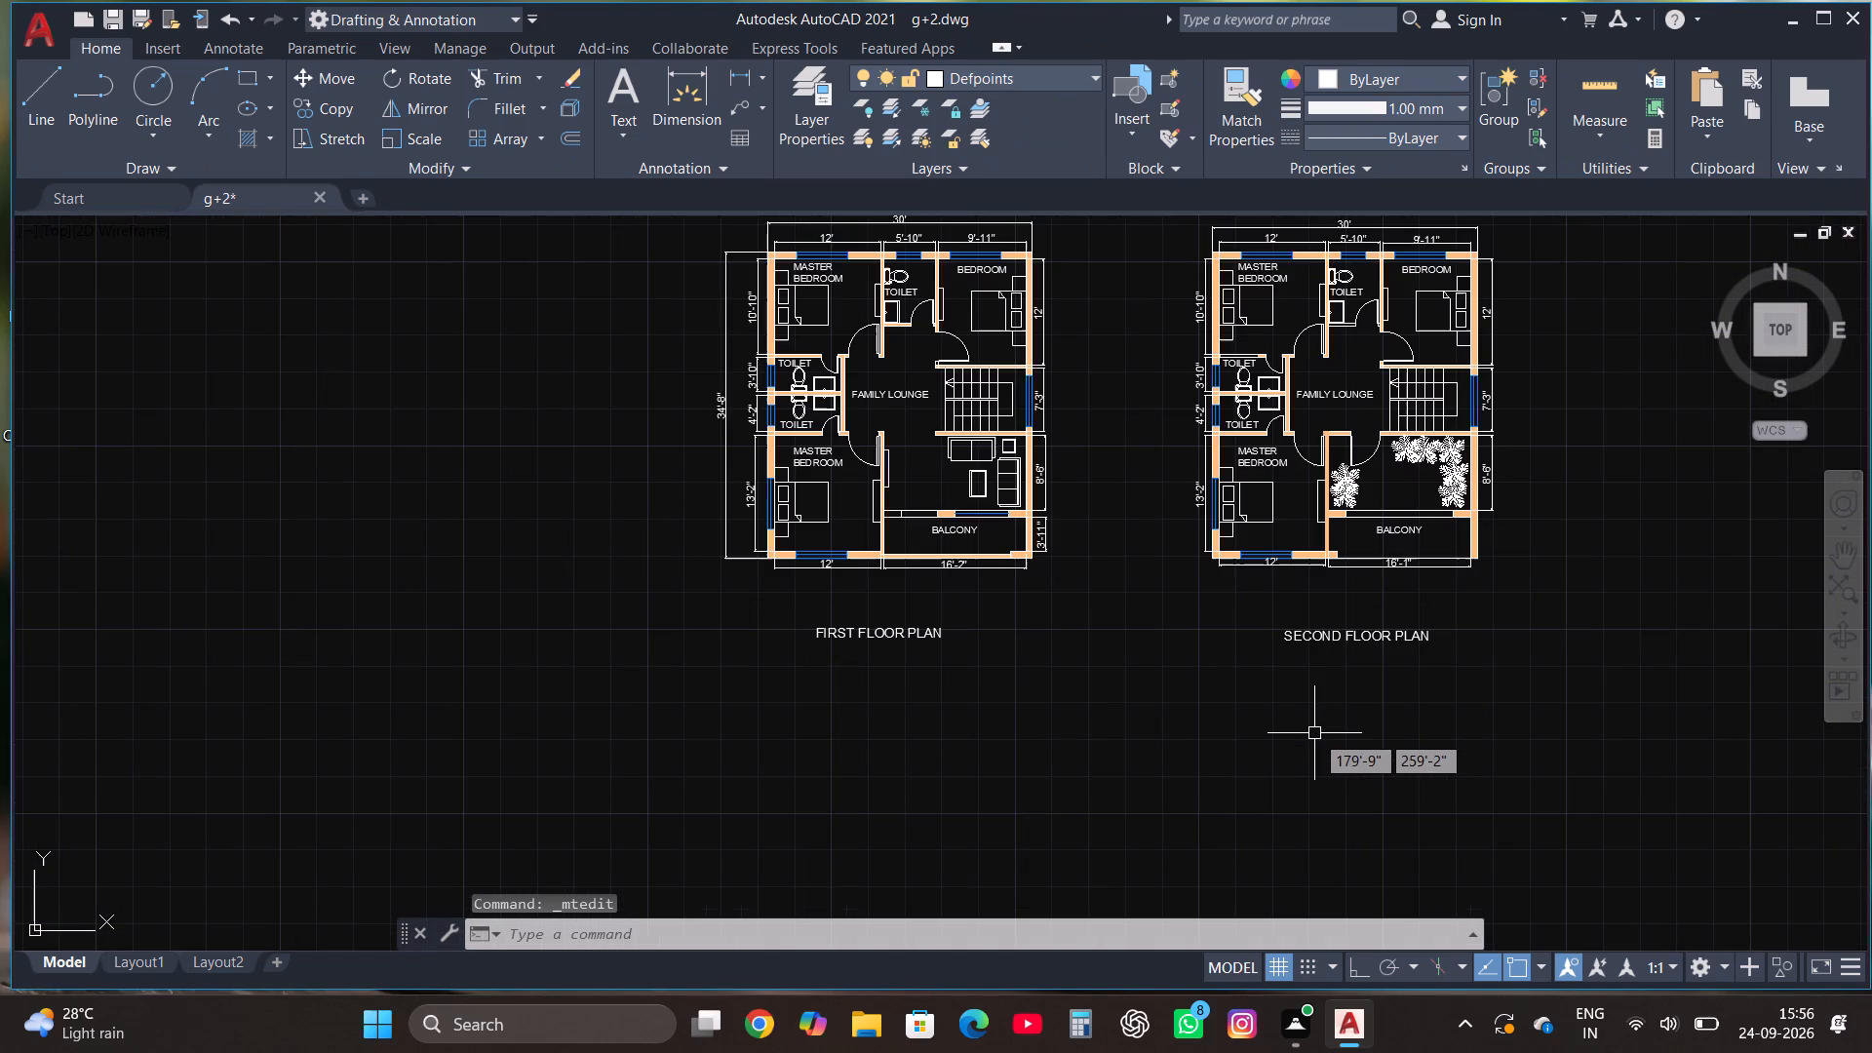
scroll(1315, 737, "down", 1)
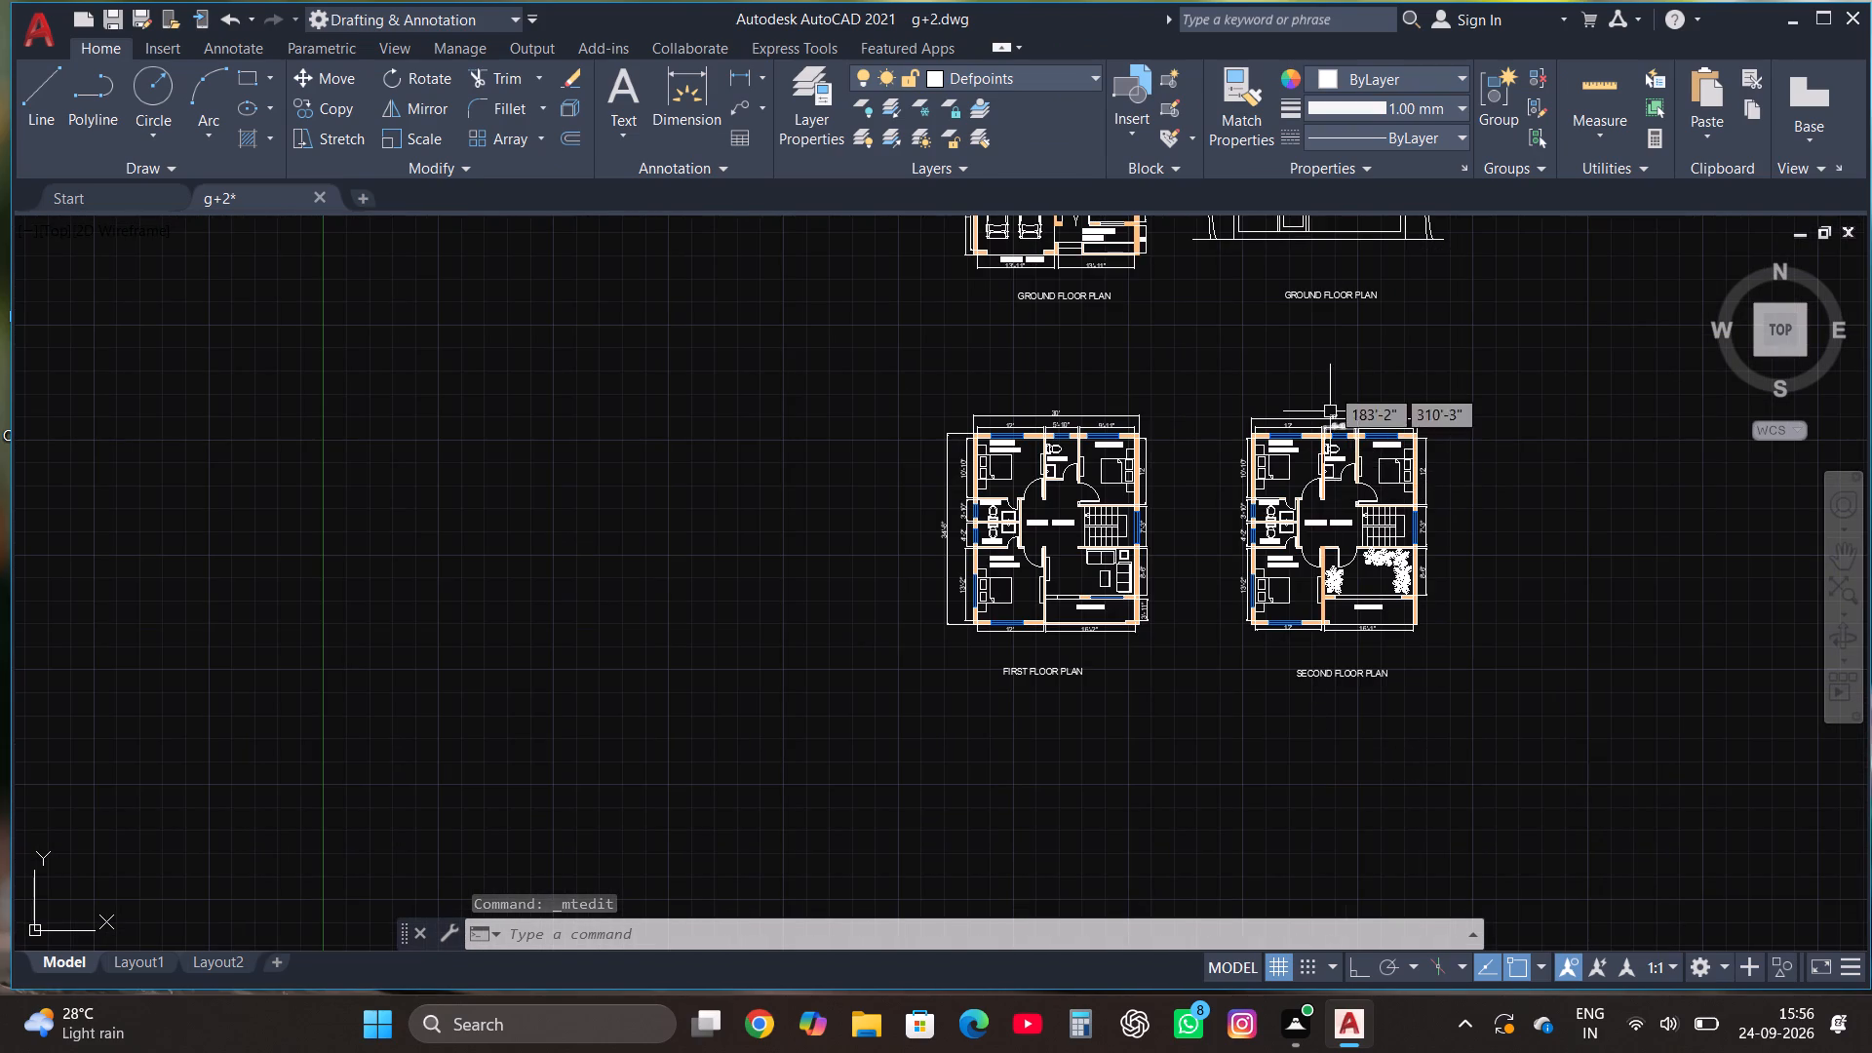
scroll(1342, 292, "up", 3)
left_click(1308, 322)
right_click(1307, 322)
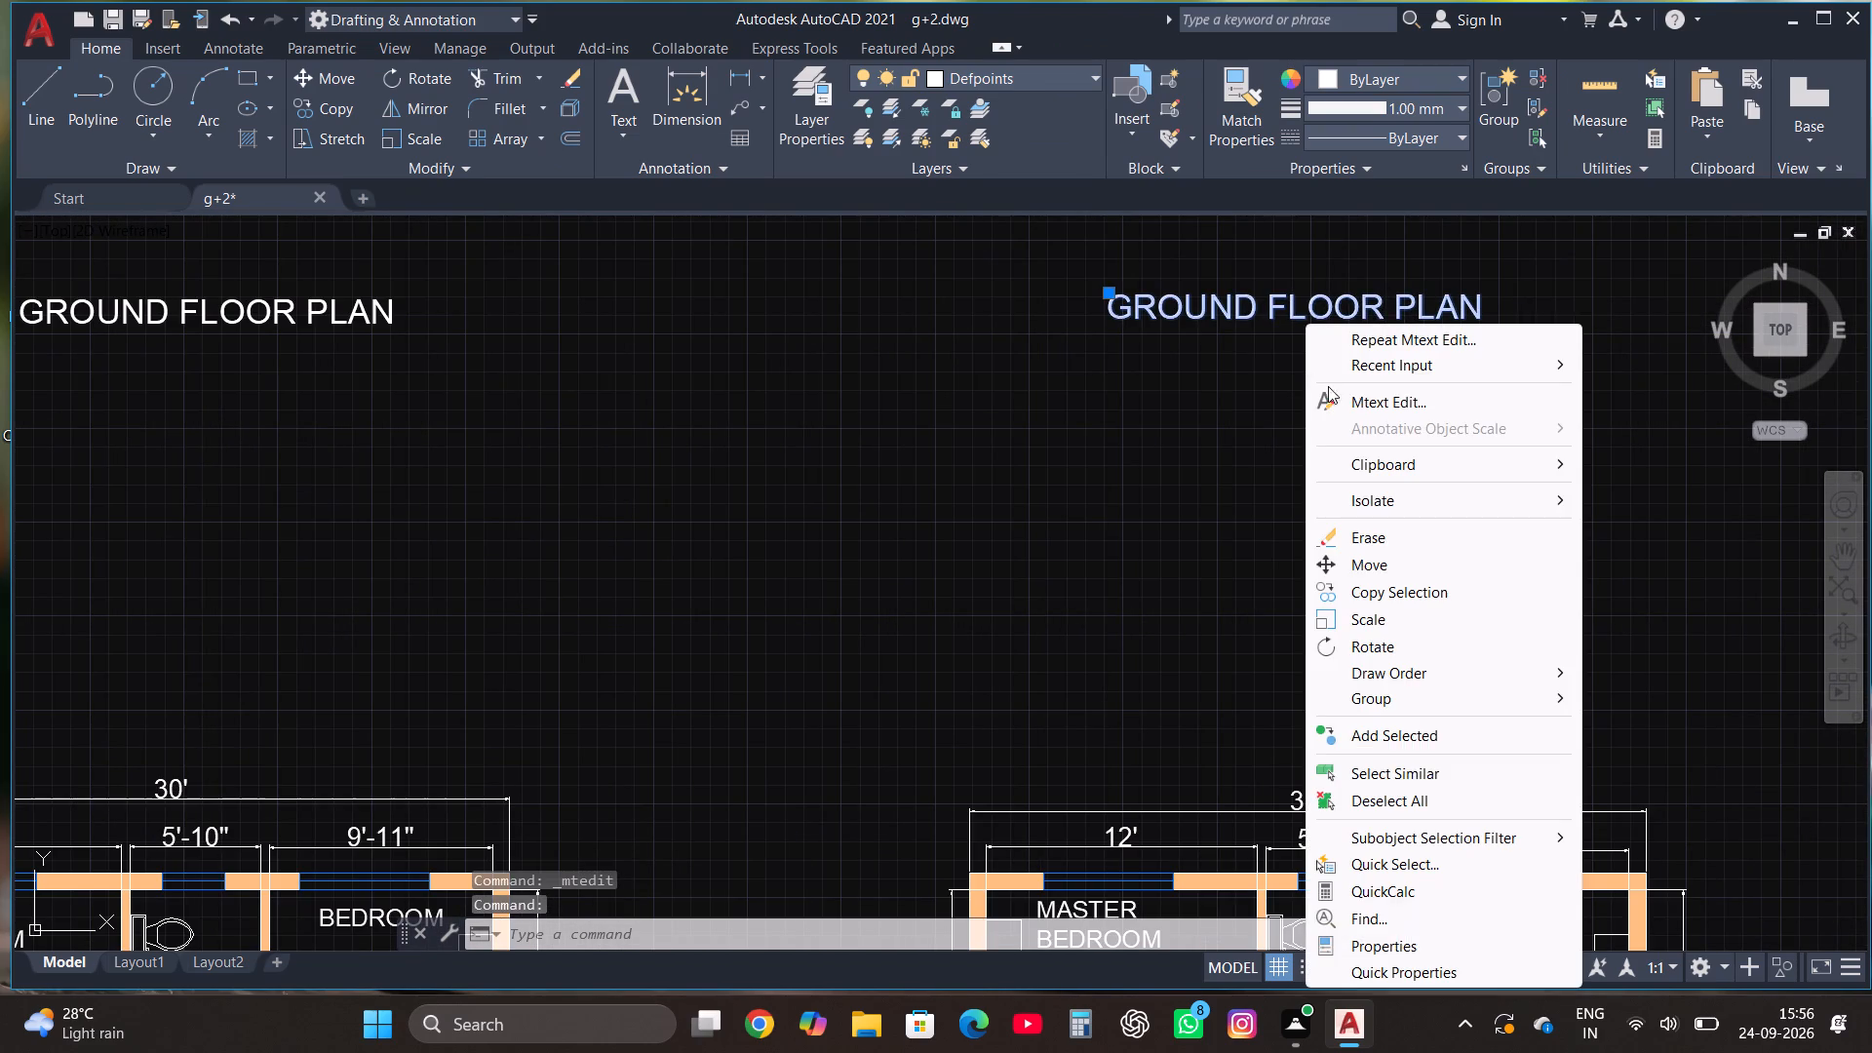
left_click(1364, 397)
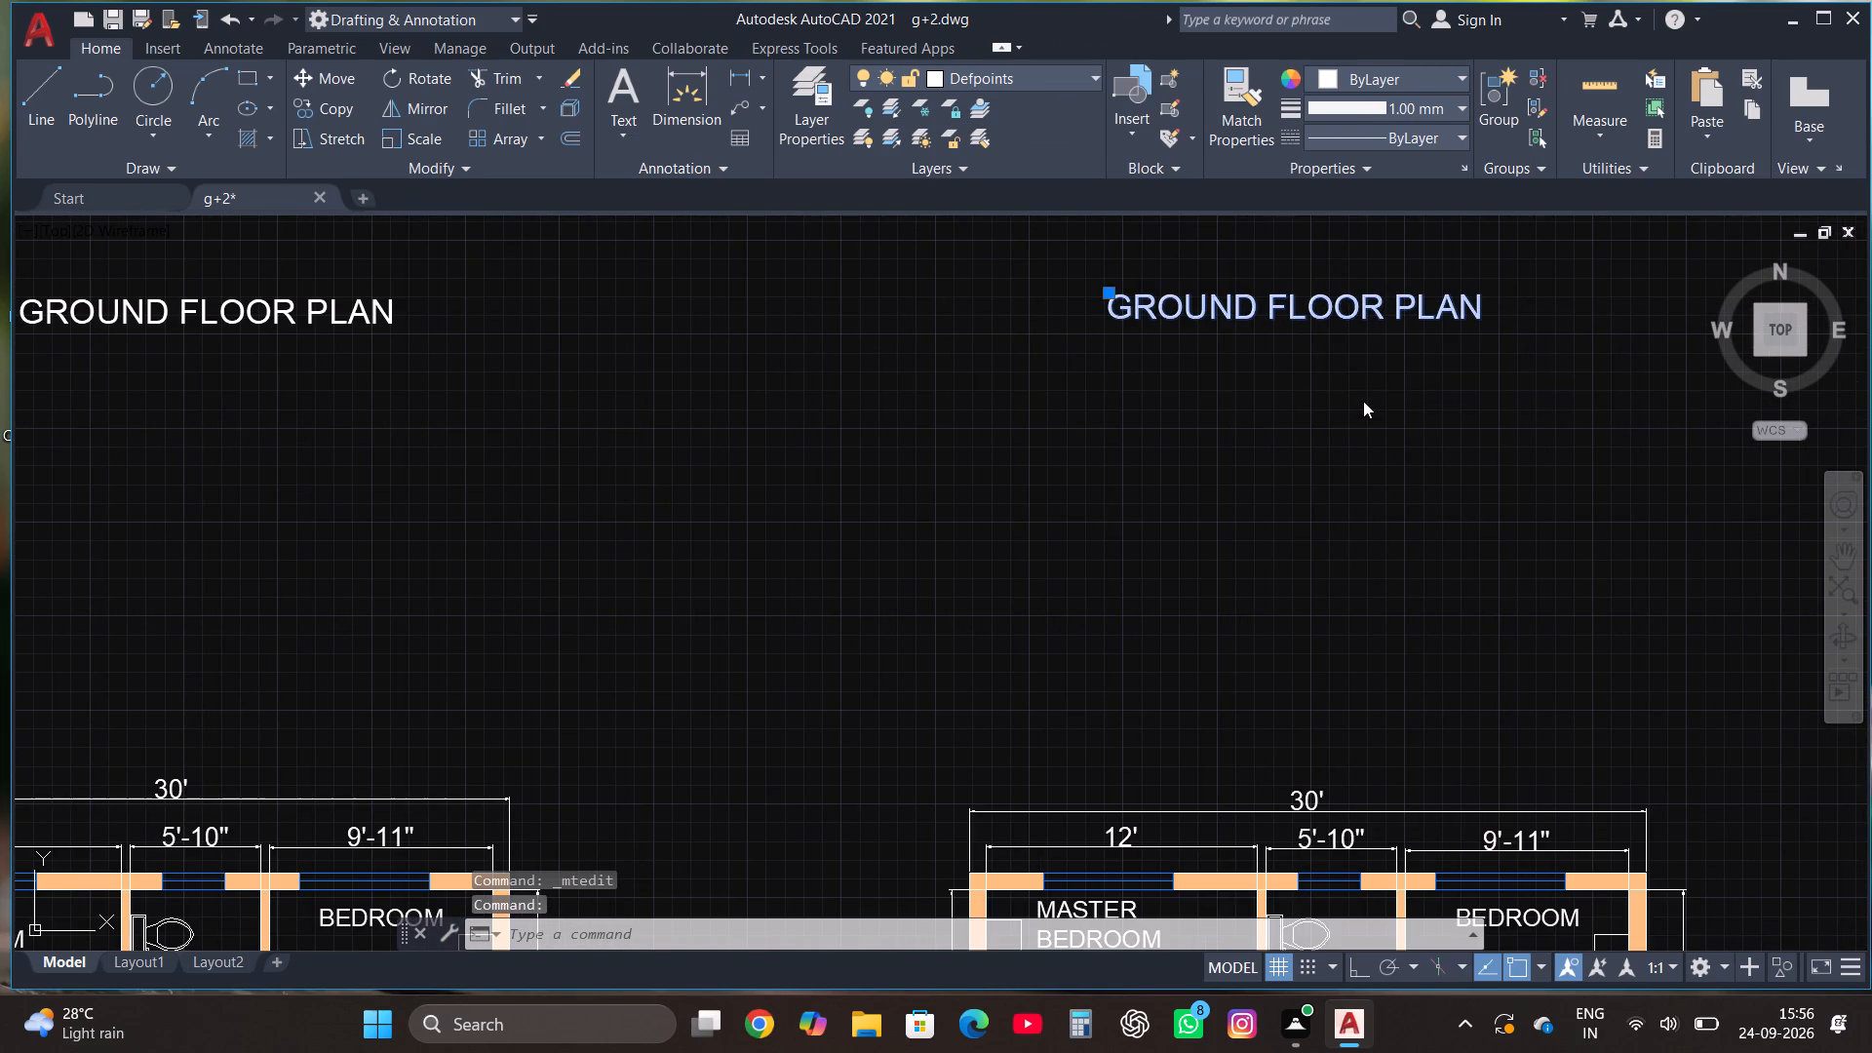
left_click(1556, 309)
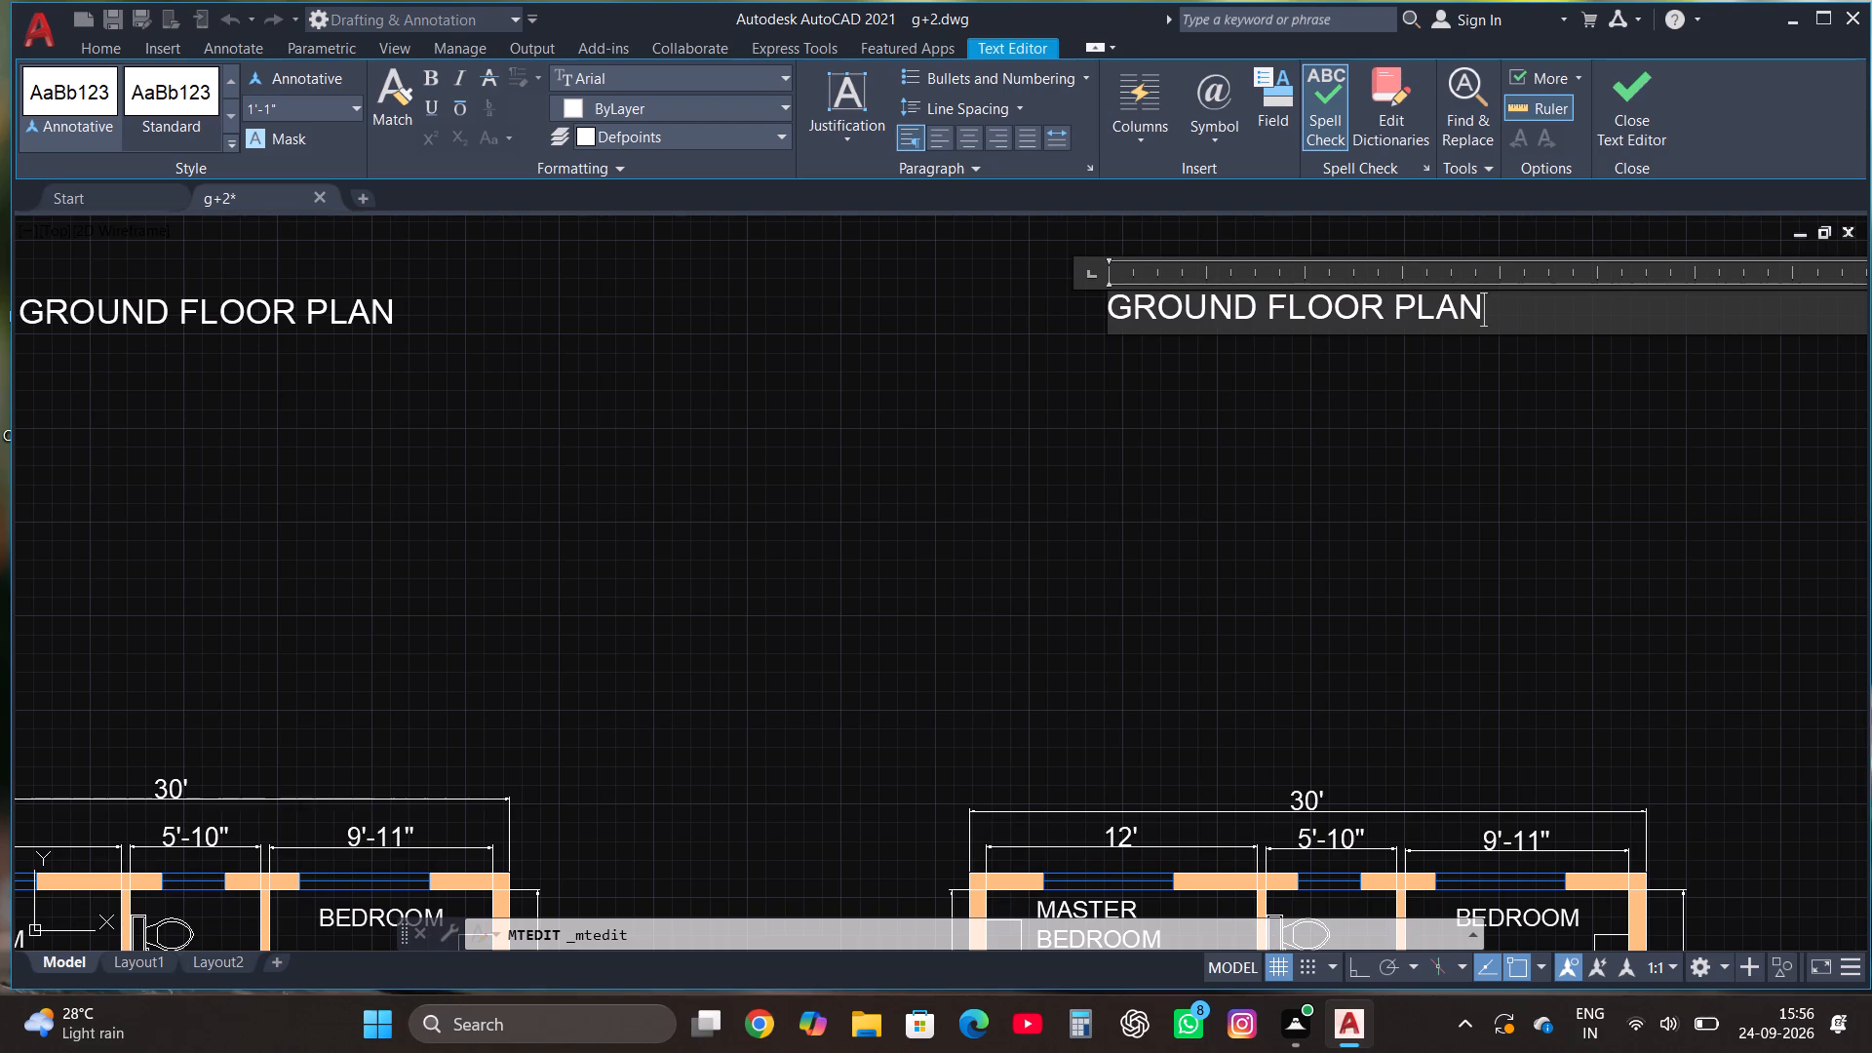
key("BackSpace")
key("BackSpace")
key("BackSpace")
key("BackSpace")
key("BackSpace")
key("BackSpace")
key("BackSpace")
key("BackSpace")
key("BackSpace")
key("BackSpace")
key("BackSpace")
key("BackSpace")
key("BackSpace")
key("BackSpace")
key("BackSpace")
key("BackSpace")
key("BackSpace")
key("BackSpace")
key("BackSpace")
key("BackSpace")
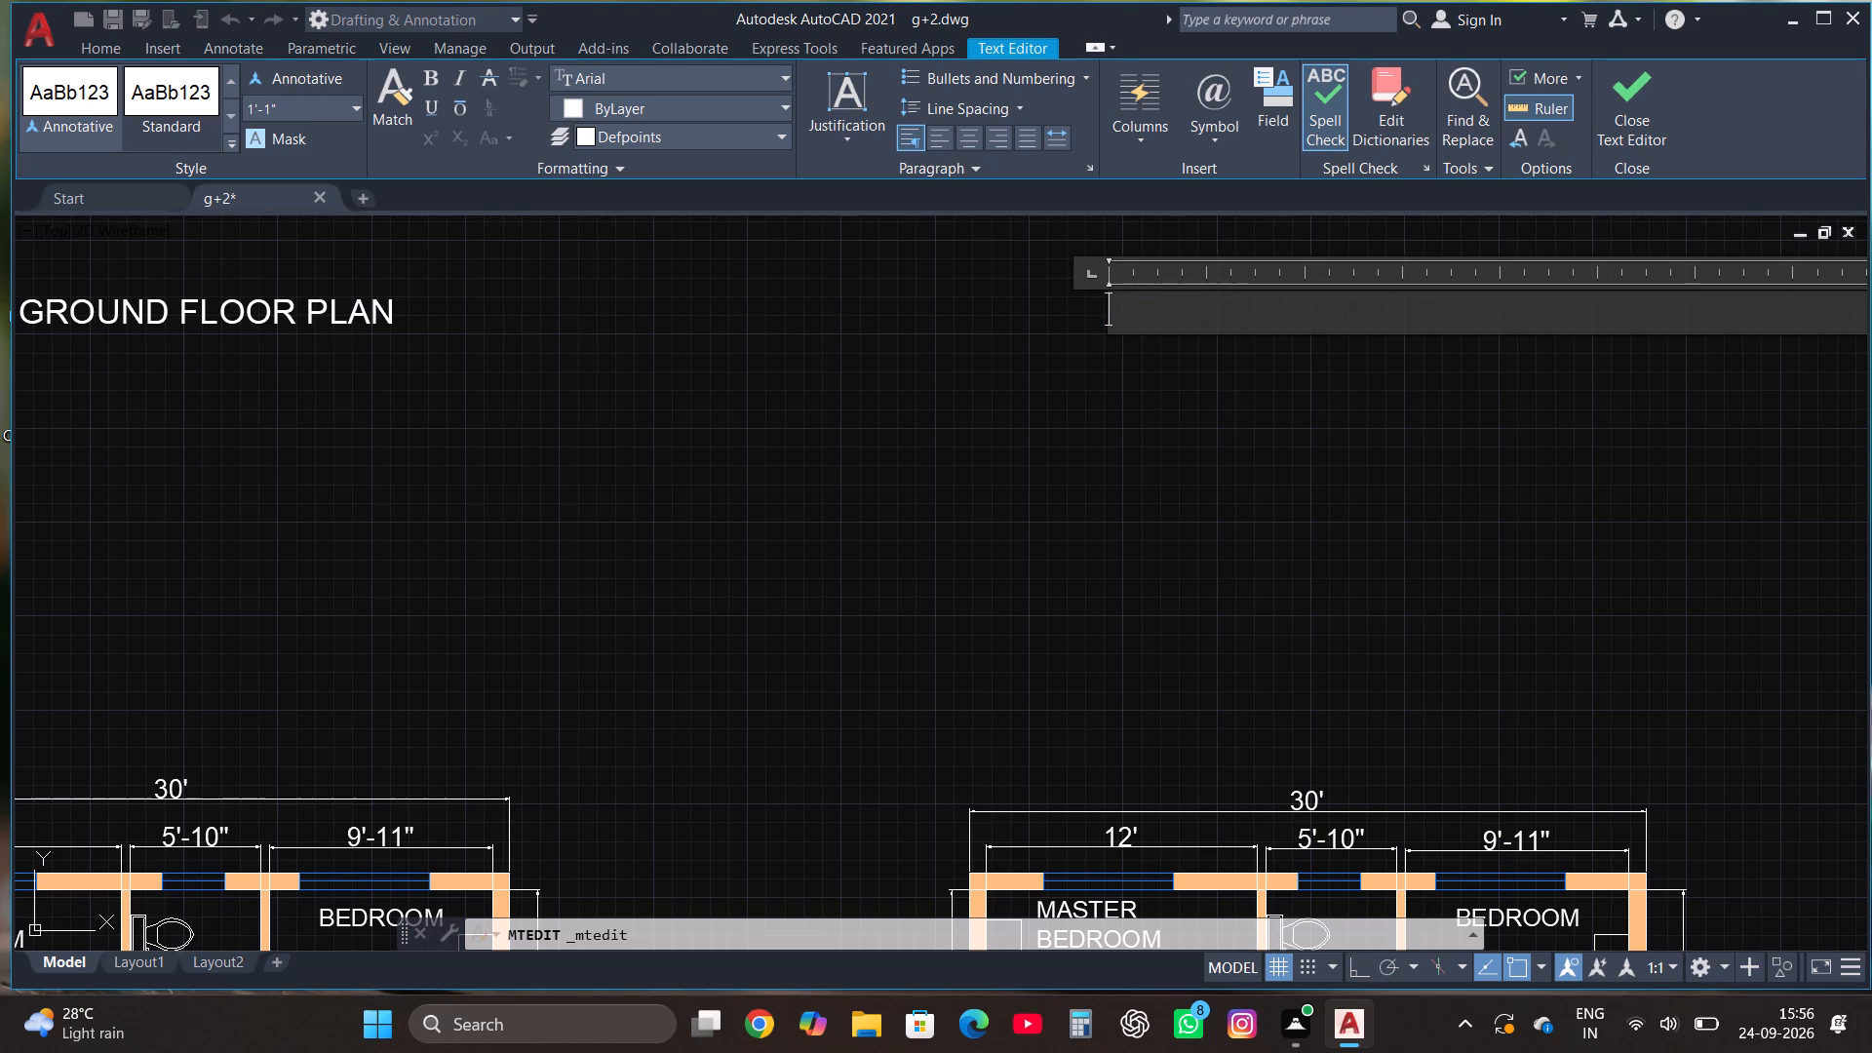
type("SOUTH FACING ELEVATION")
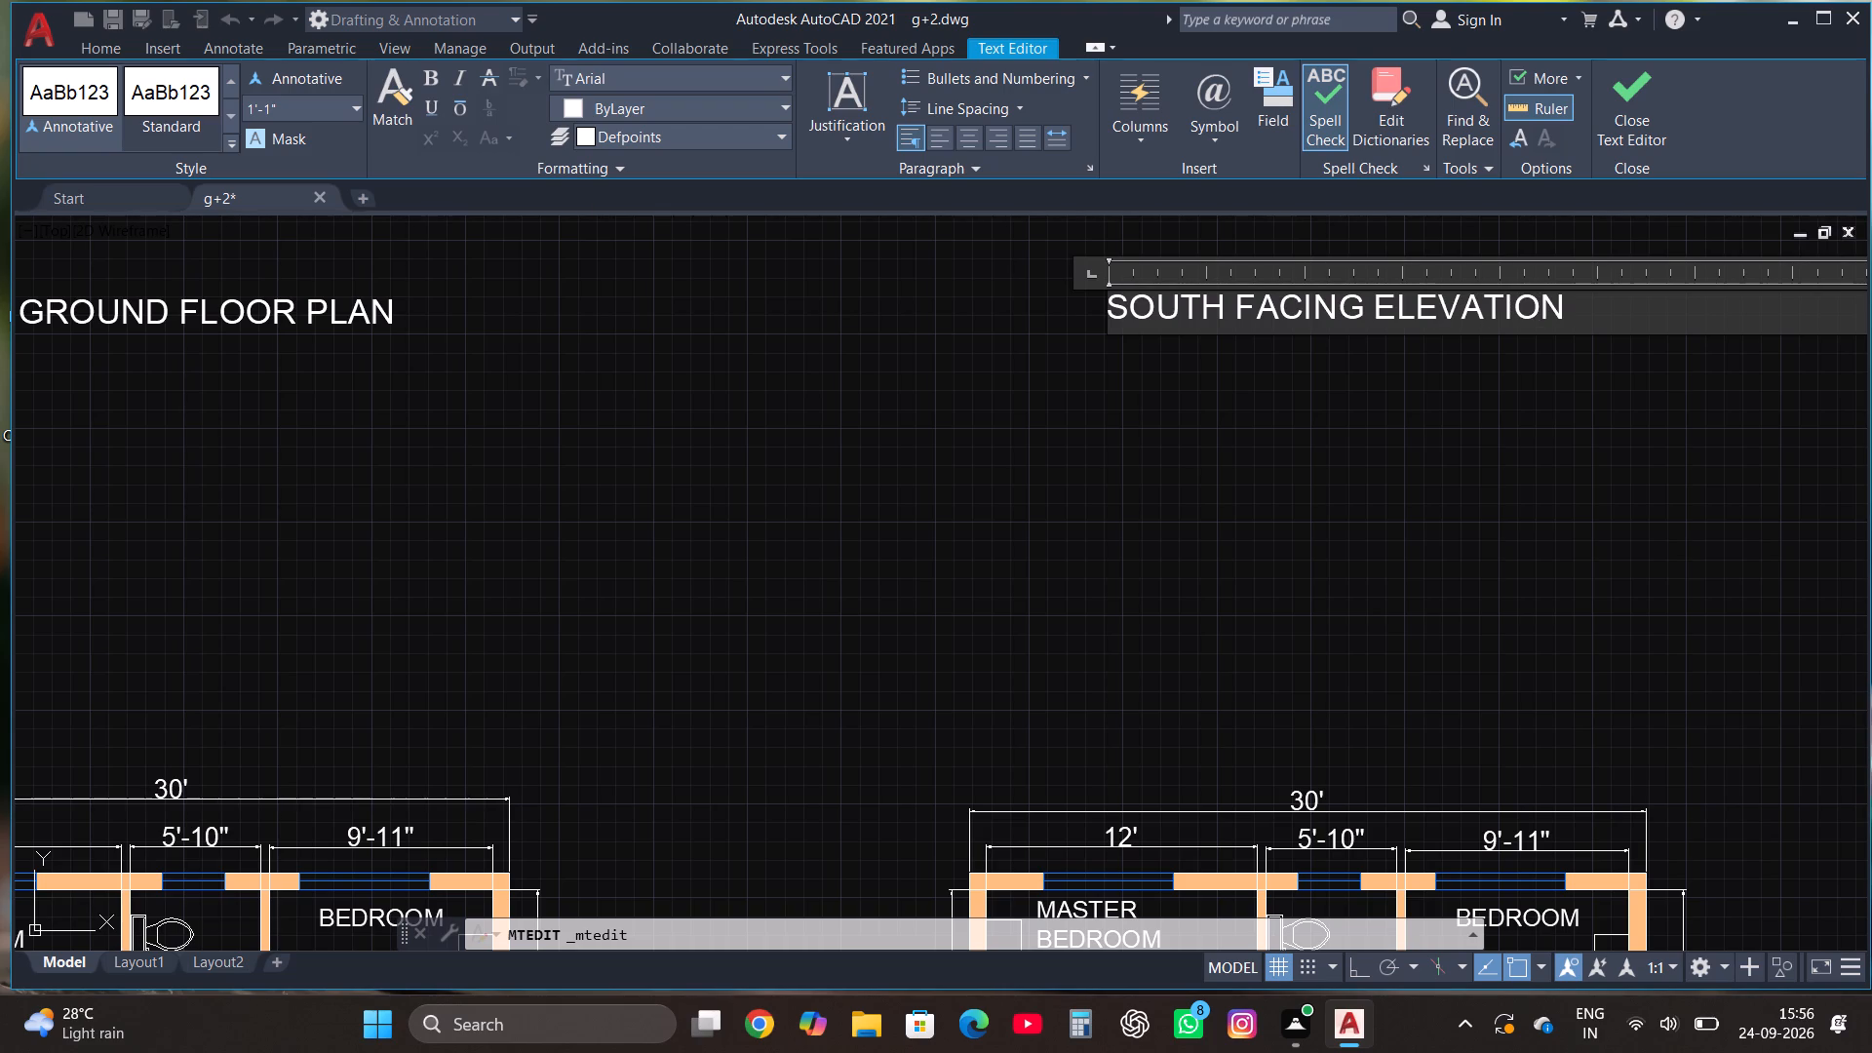
left_click(1621, 97)
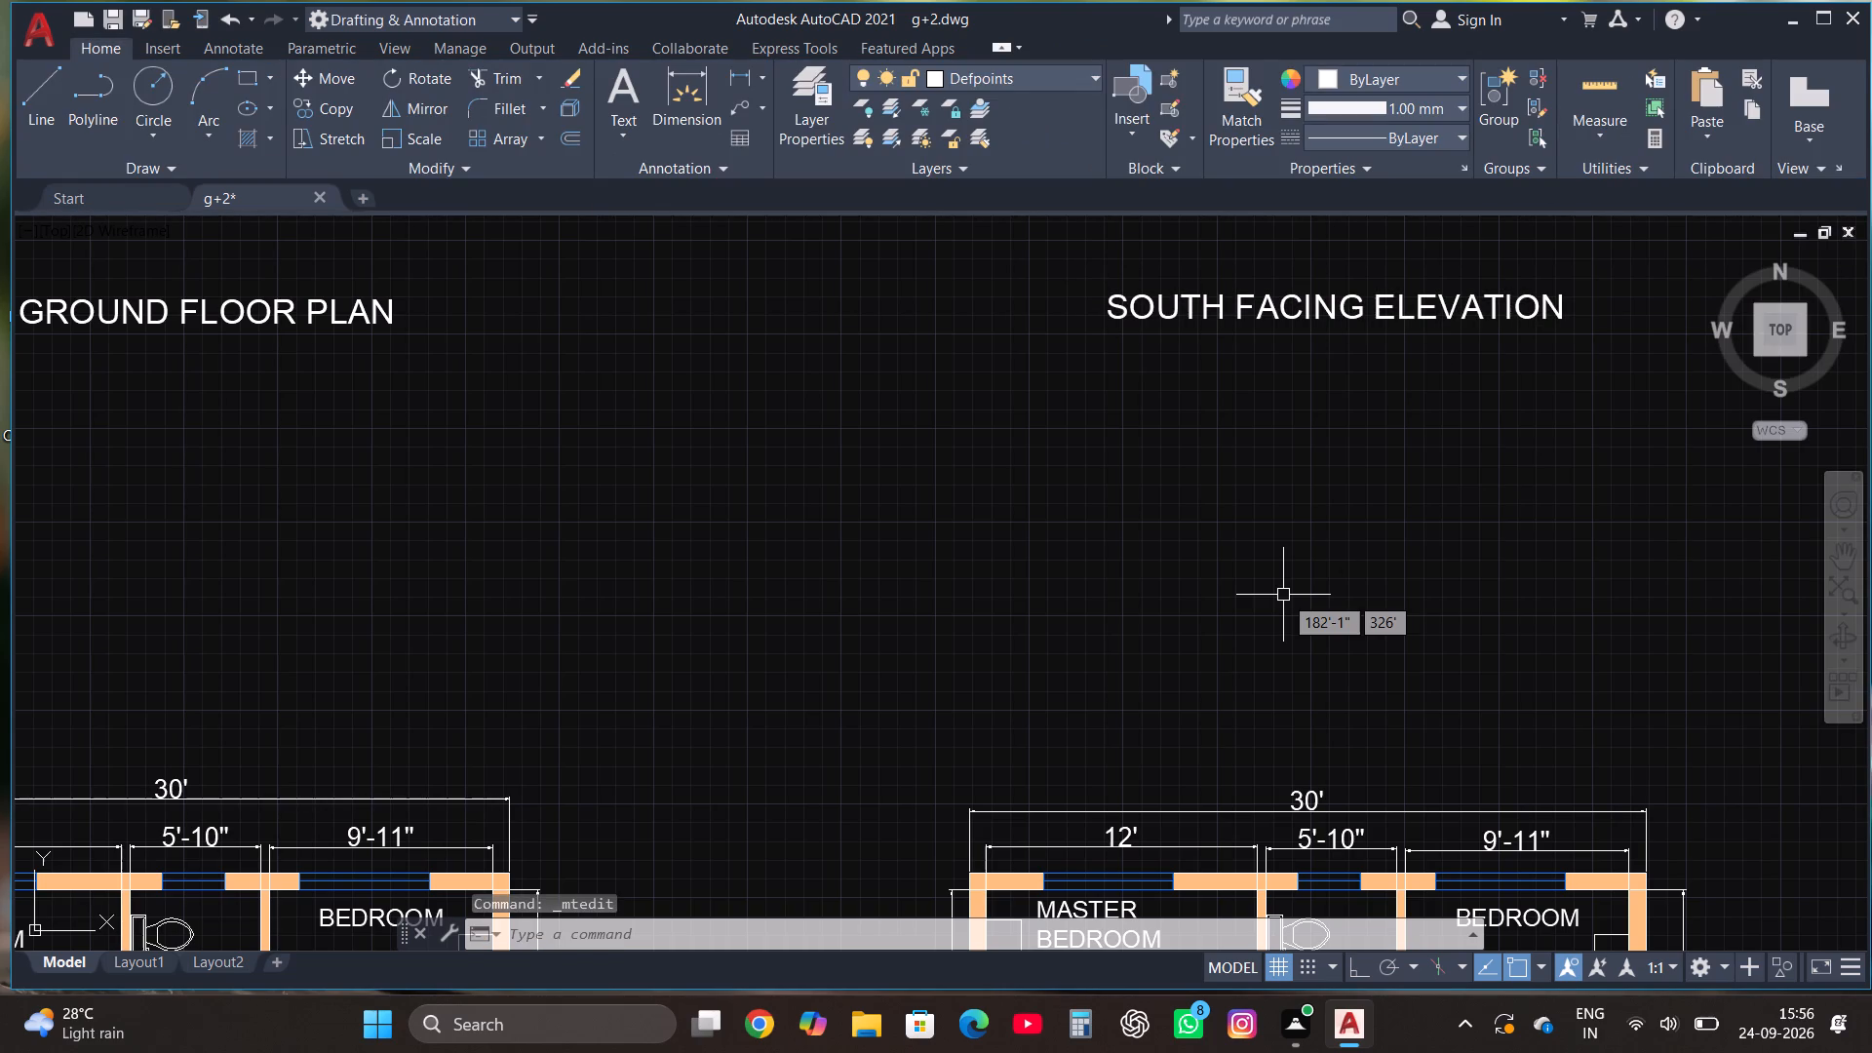
Create a new layer named TREE with green index color 82.
scroll(996, 658, "down", 1)
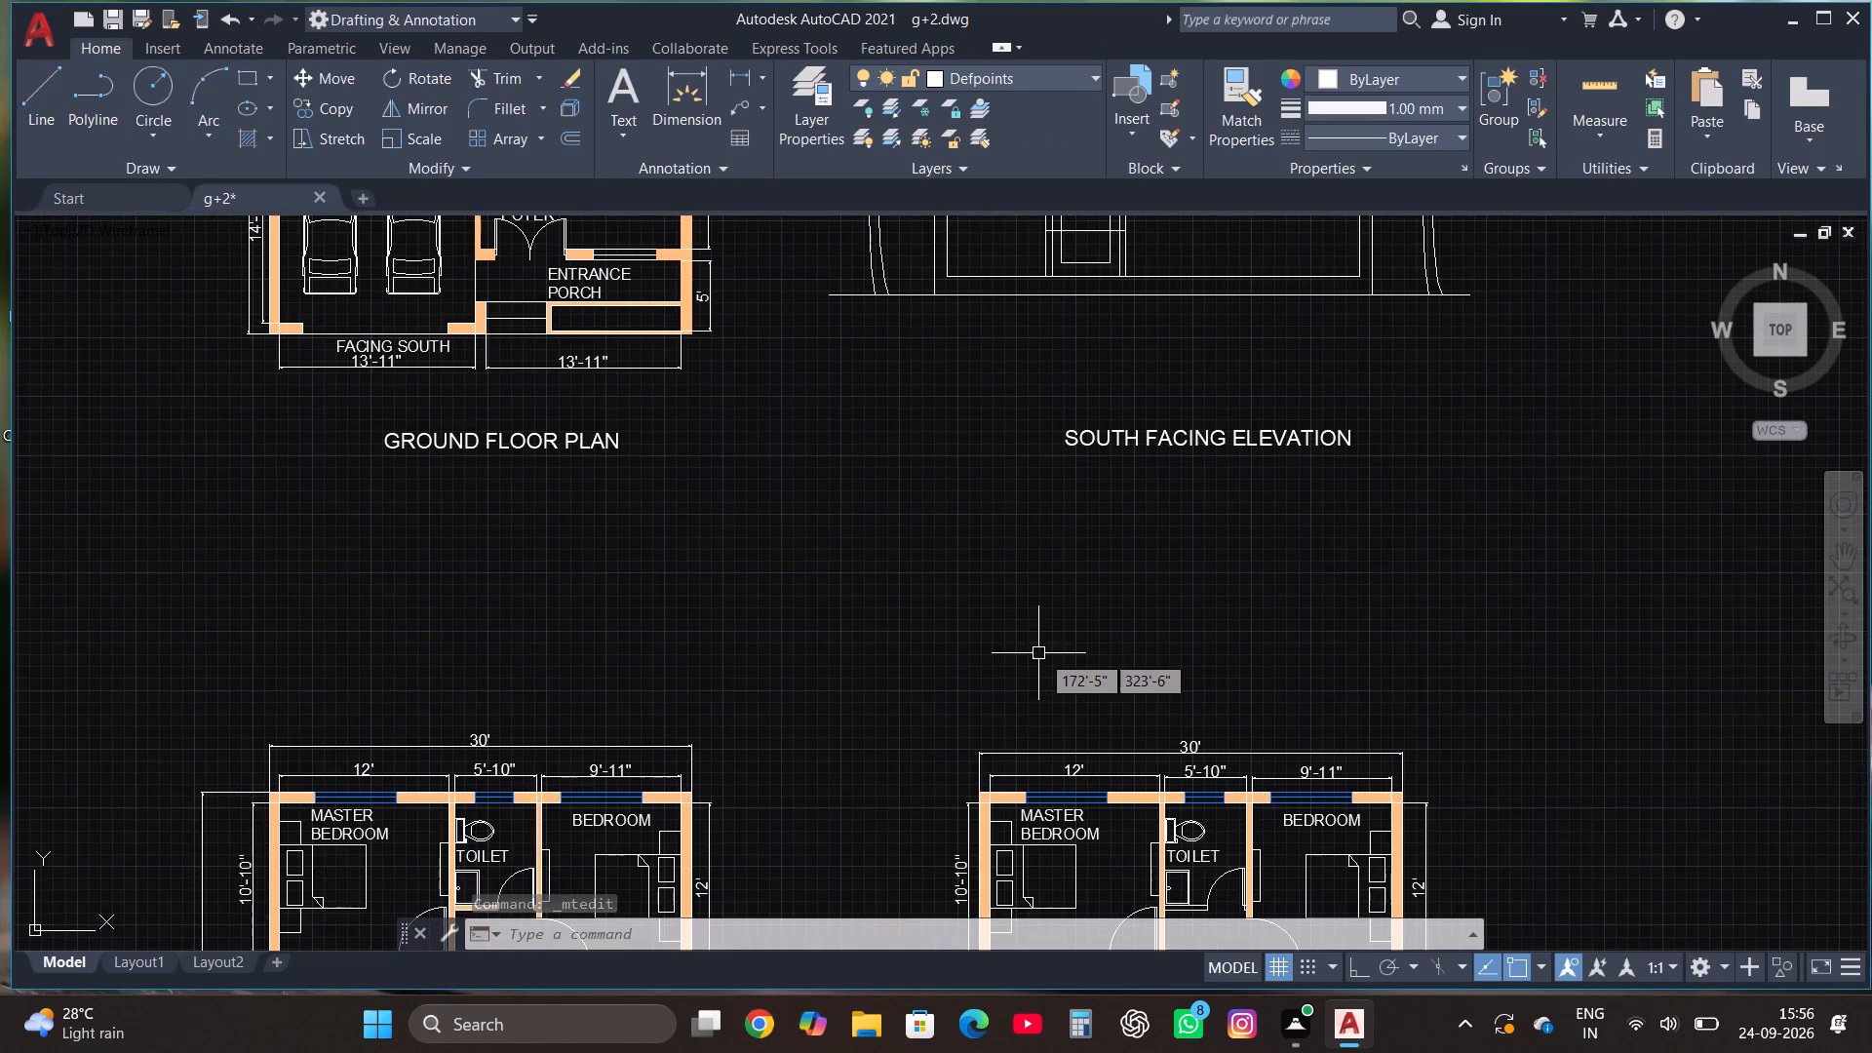
scroll(1034, 623, "down", 2)
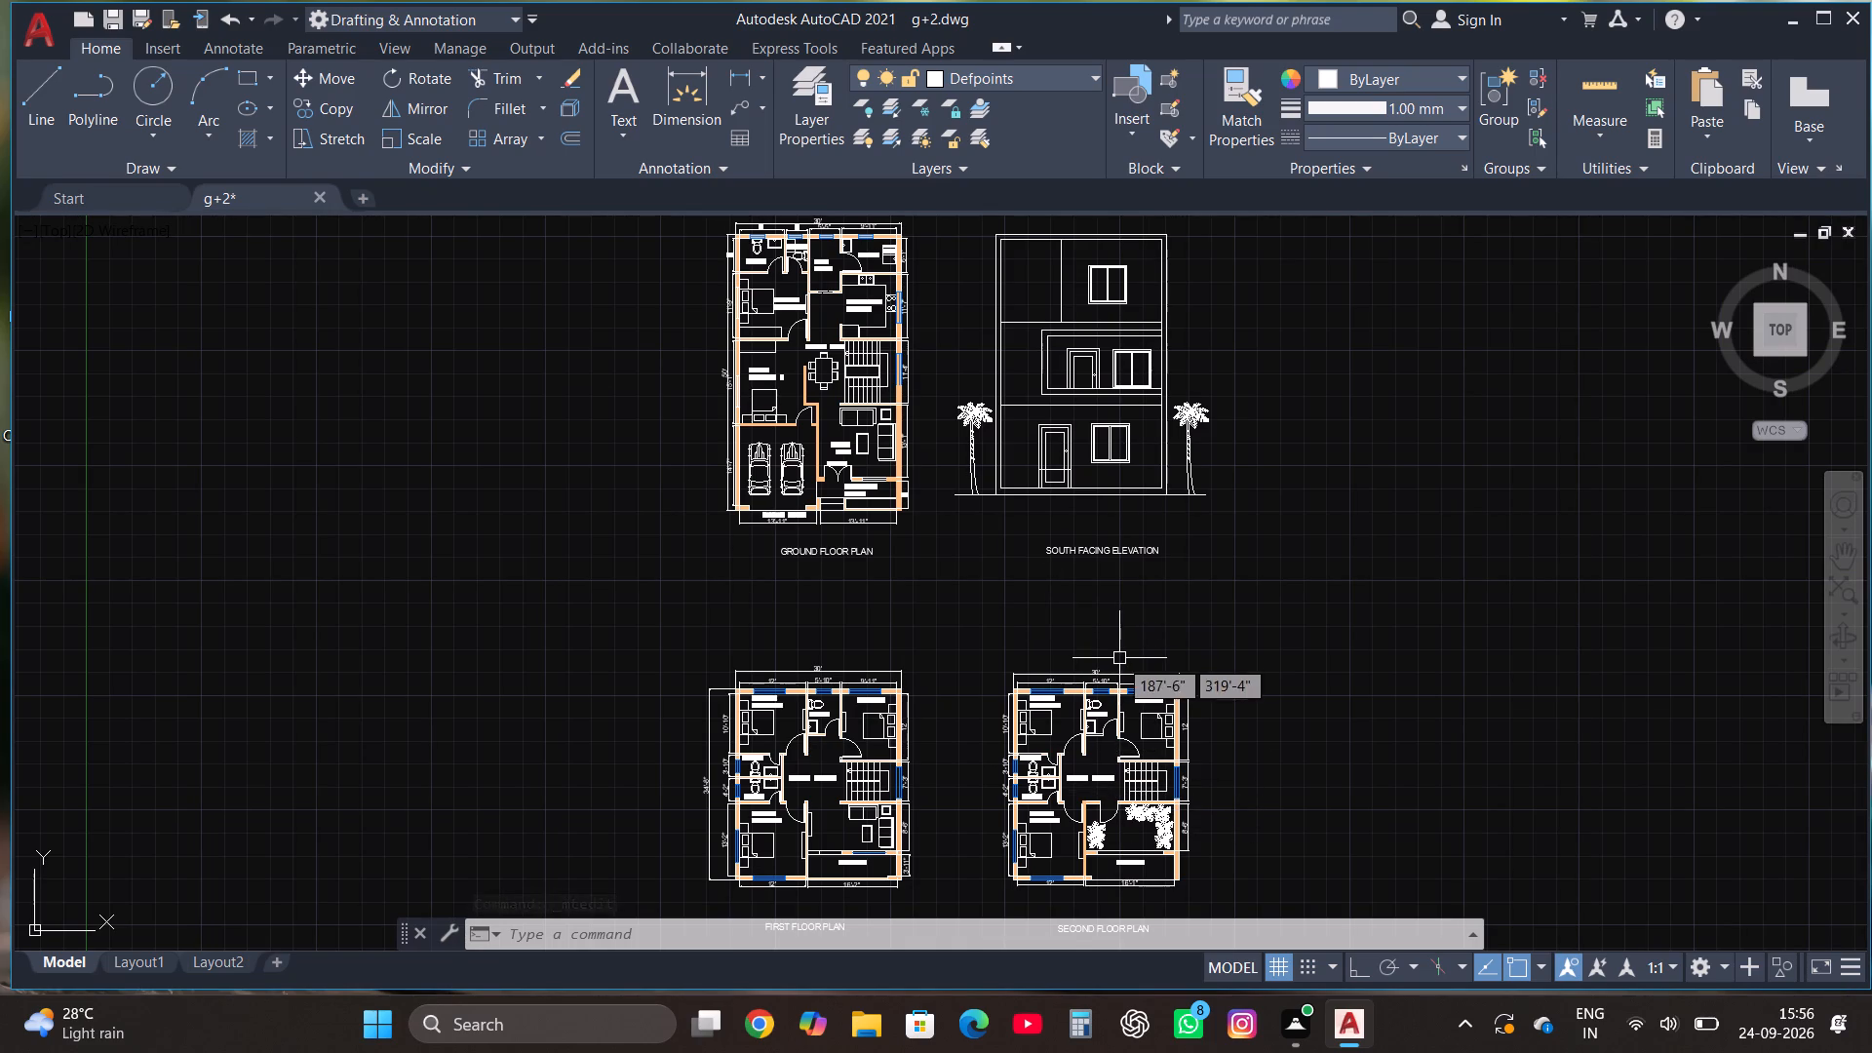
left_click(813, 84)
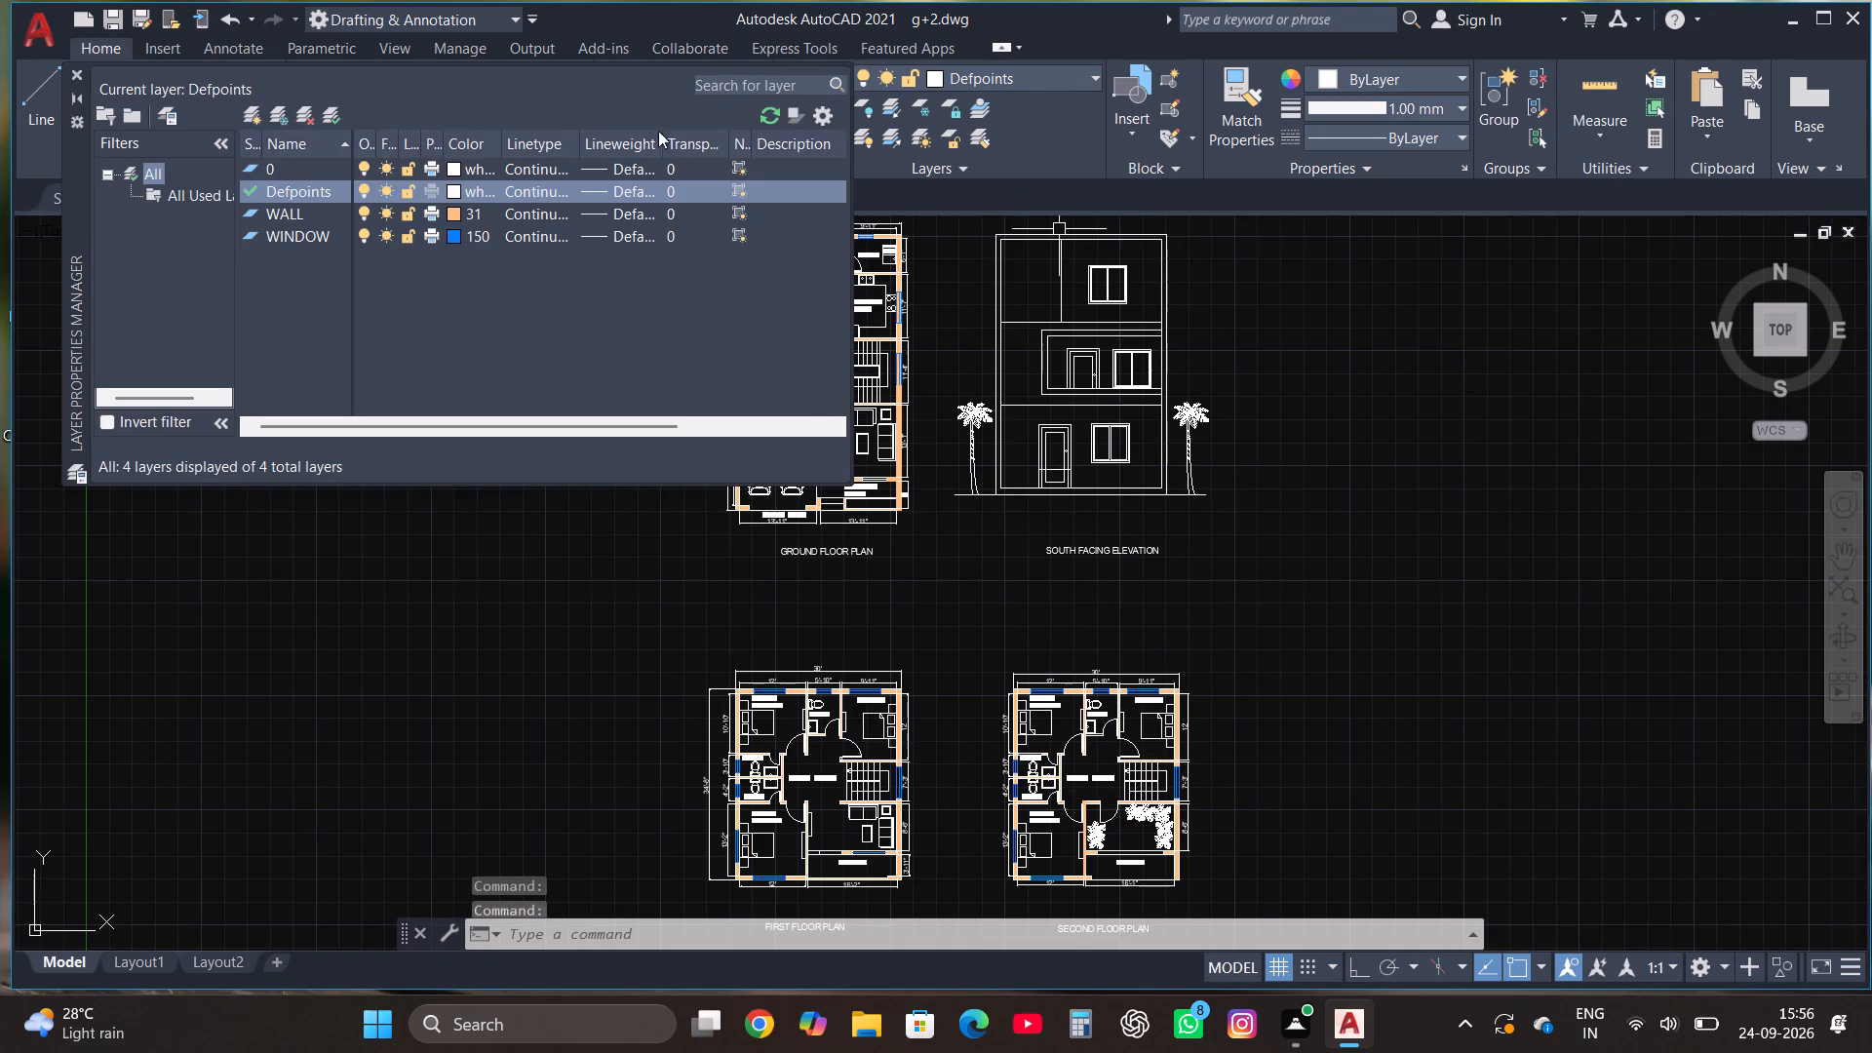
left_click(243, 116)
type("TREE")
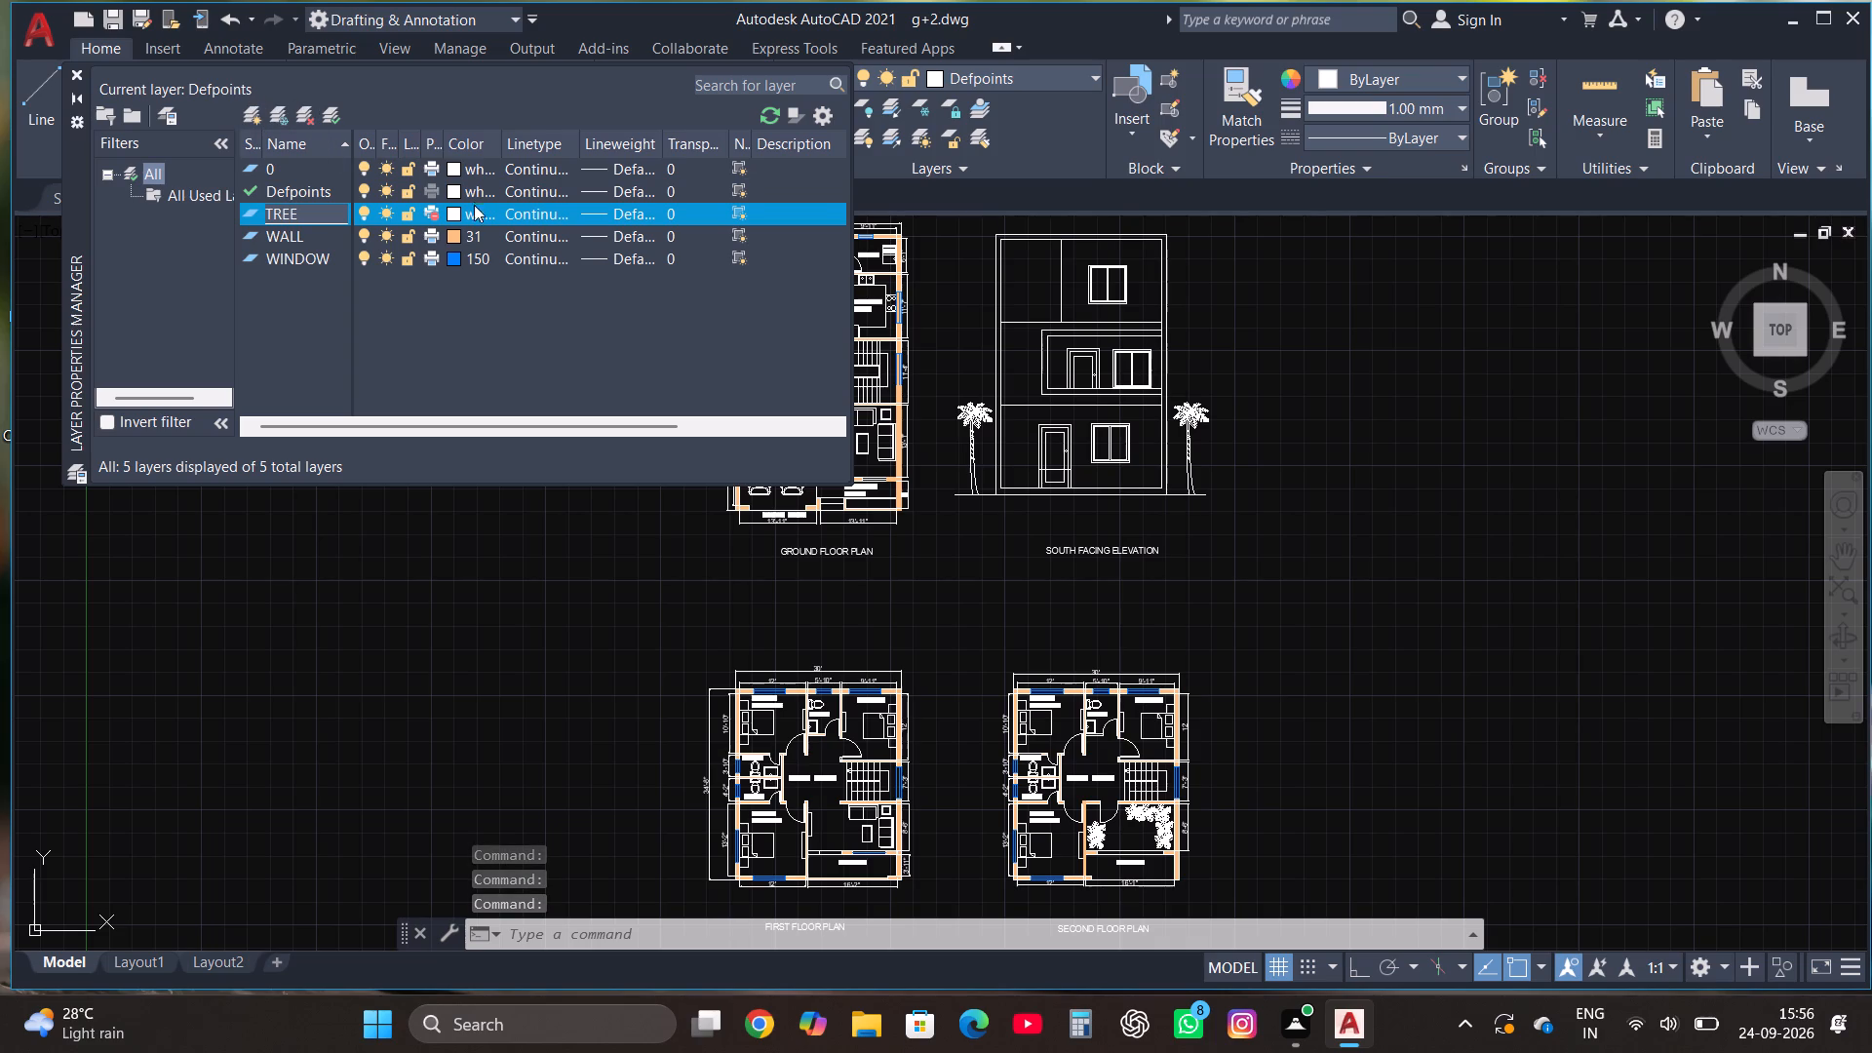
left_click(453, 211)
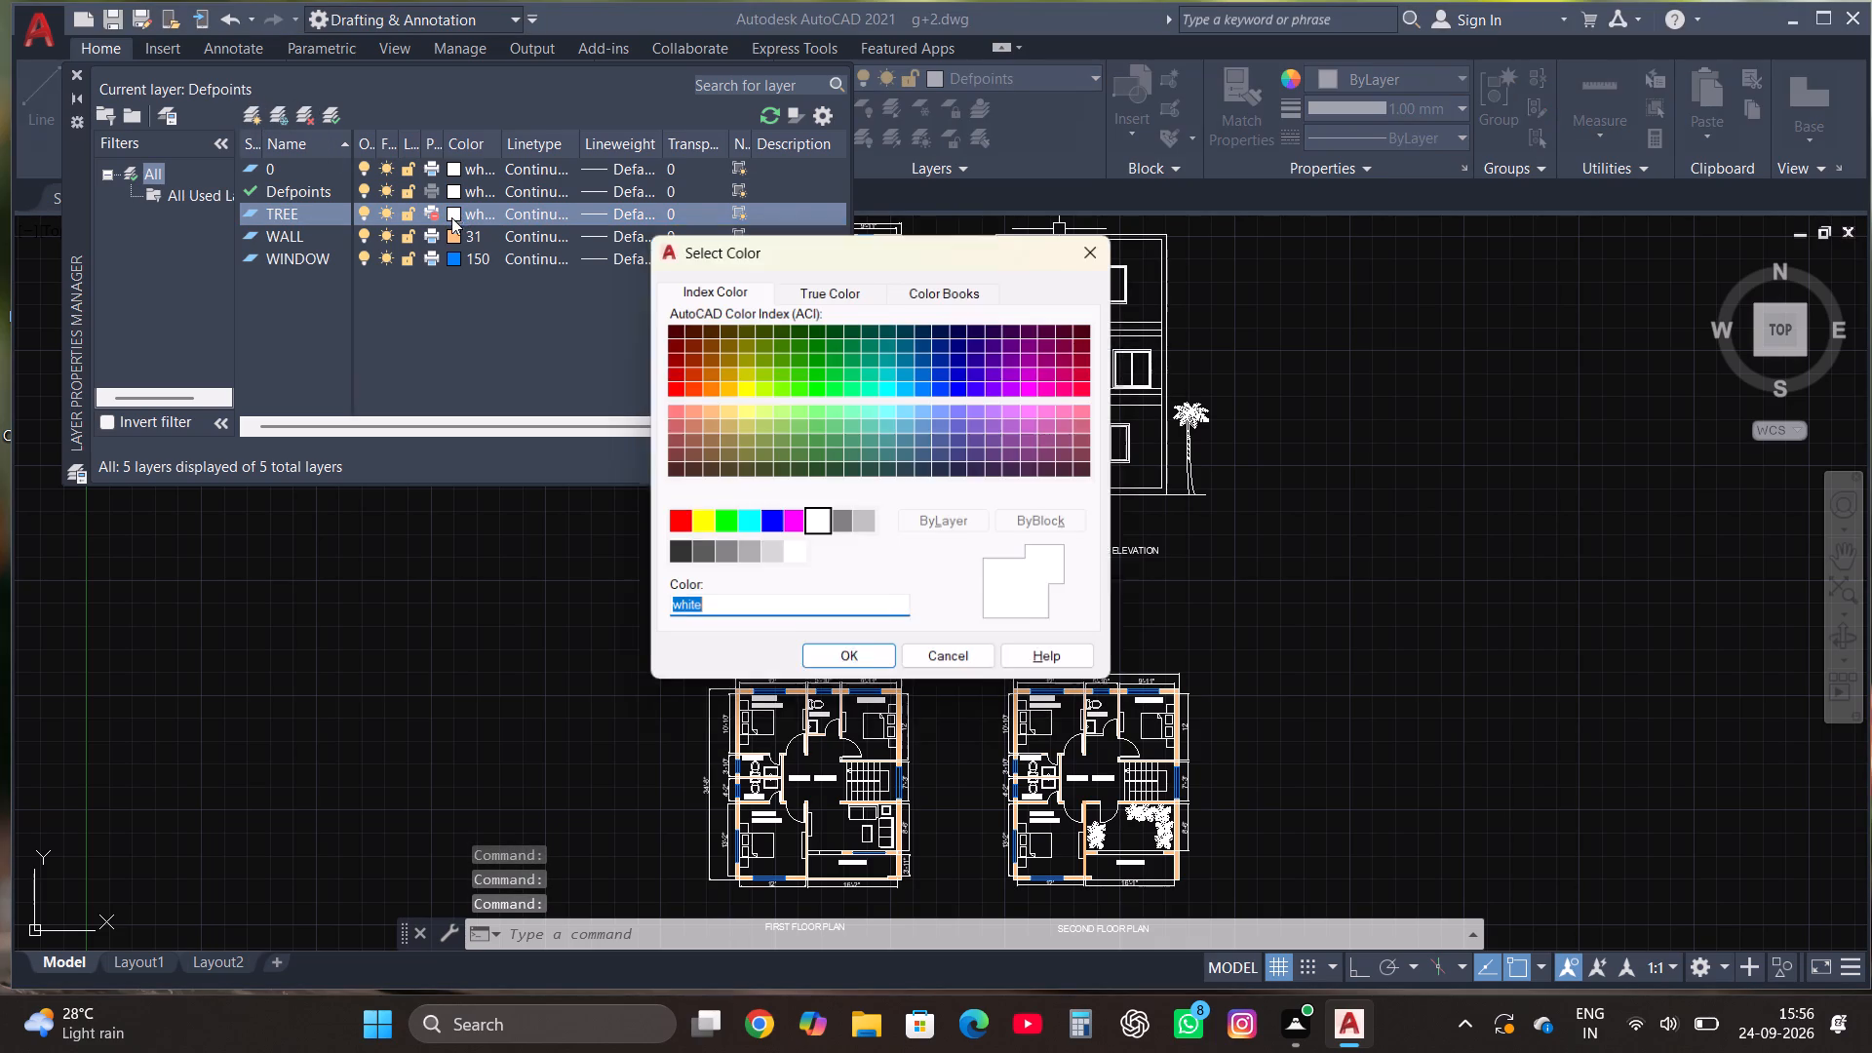
left_click(790, 374)
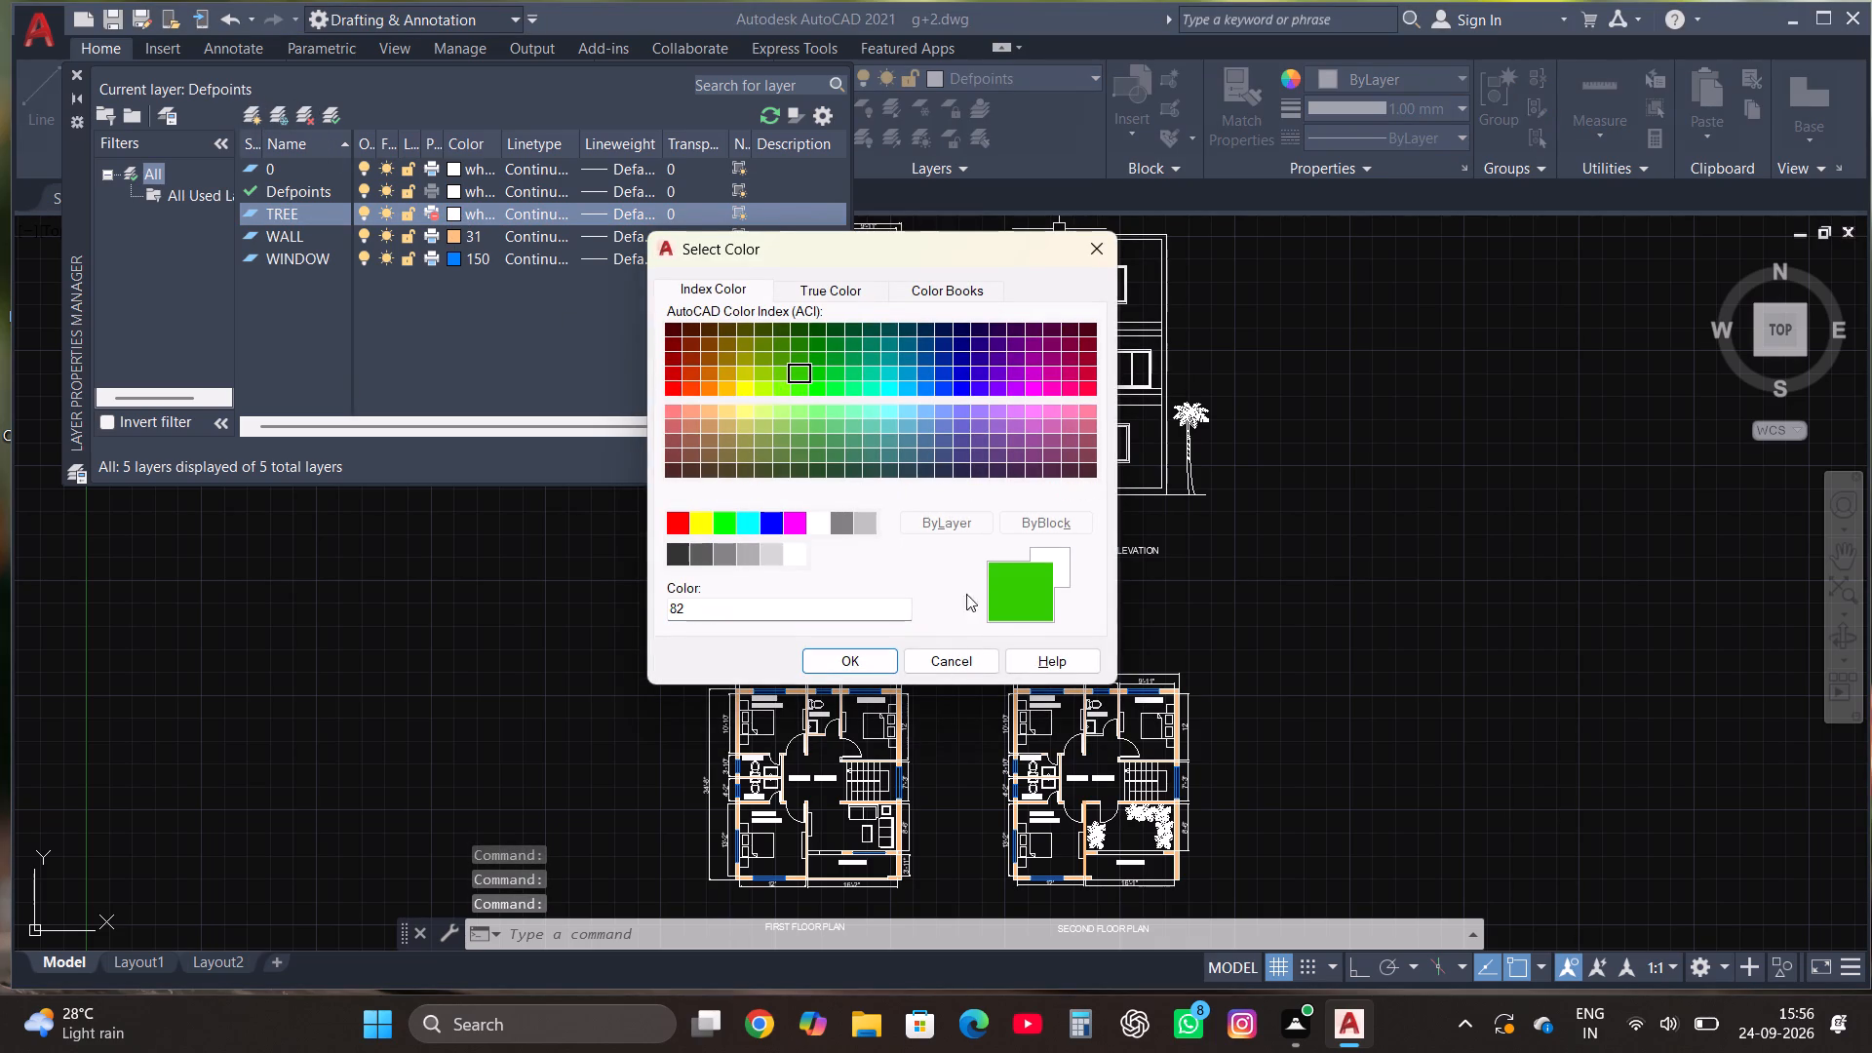
left_click(840, 667)
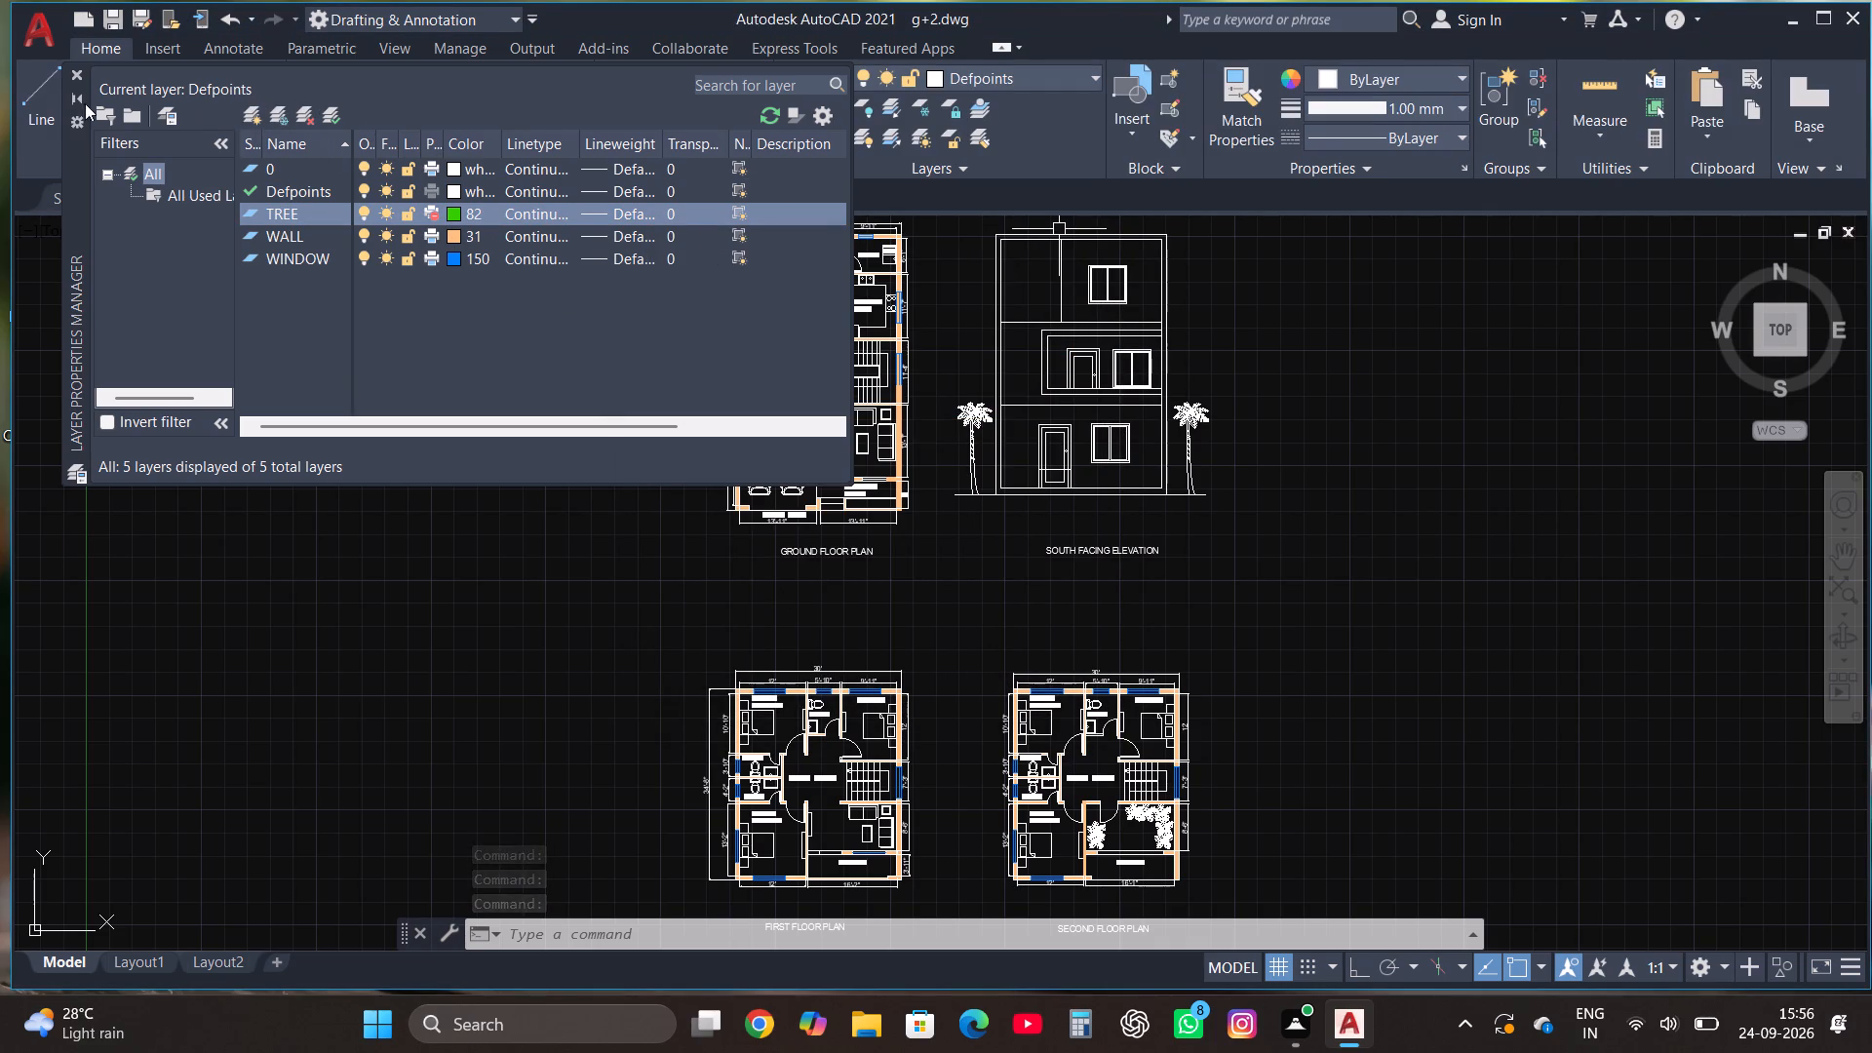
left_click(81, 79)
Select all similar plant blocks, covering the second floor terrace plants and the elevation's palm trees, and assign them to the TREE layer.
scroll(1113, 880, "up", 1)
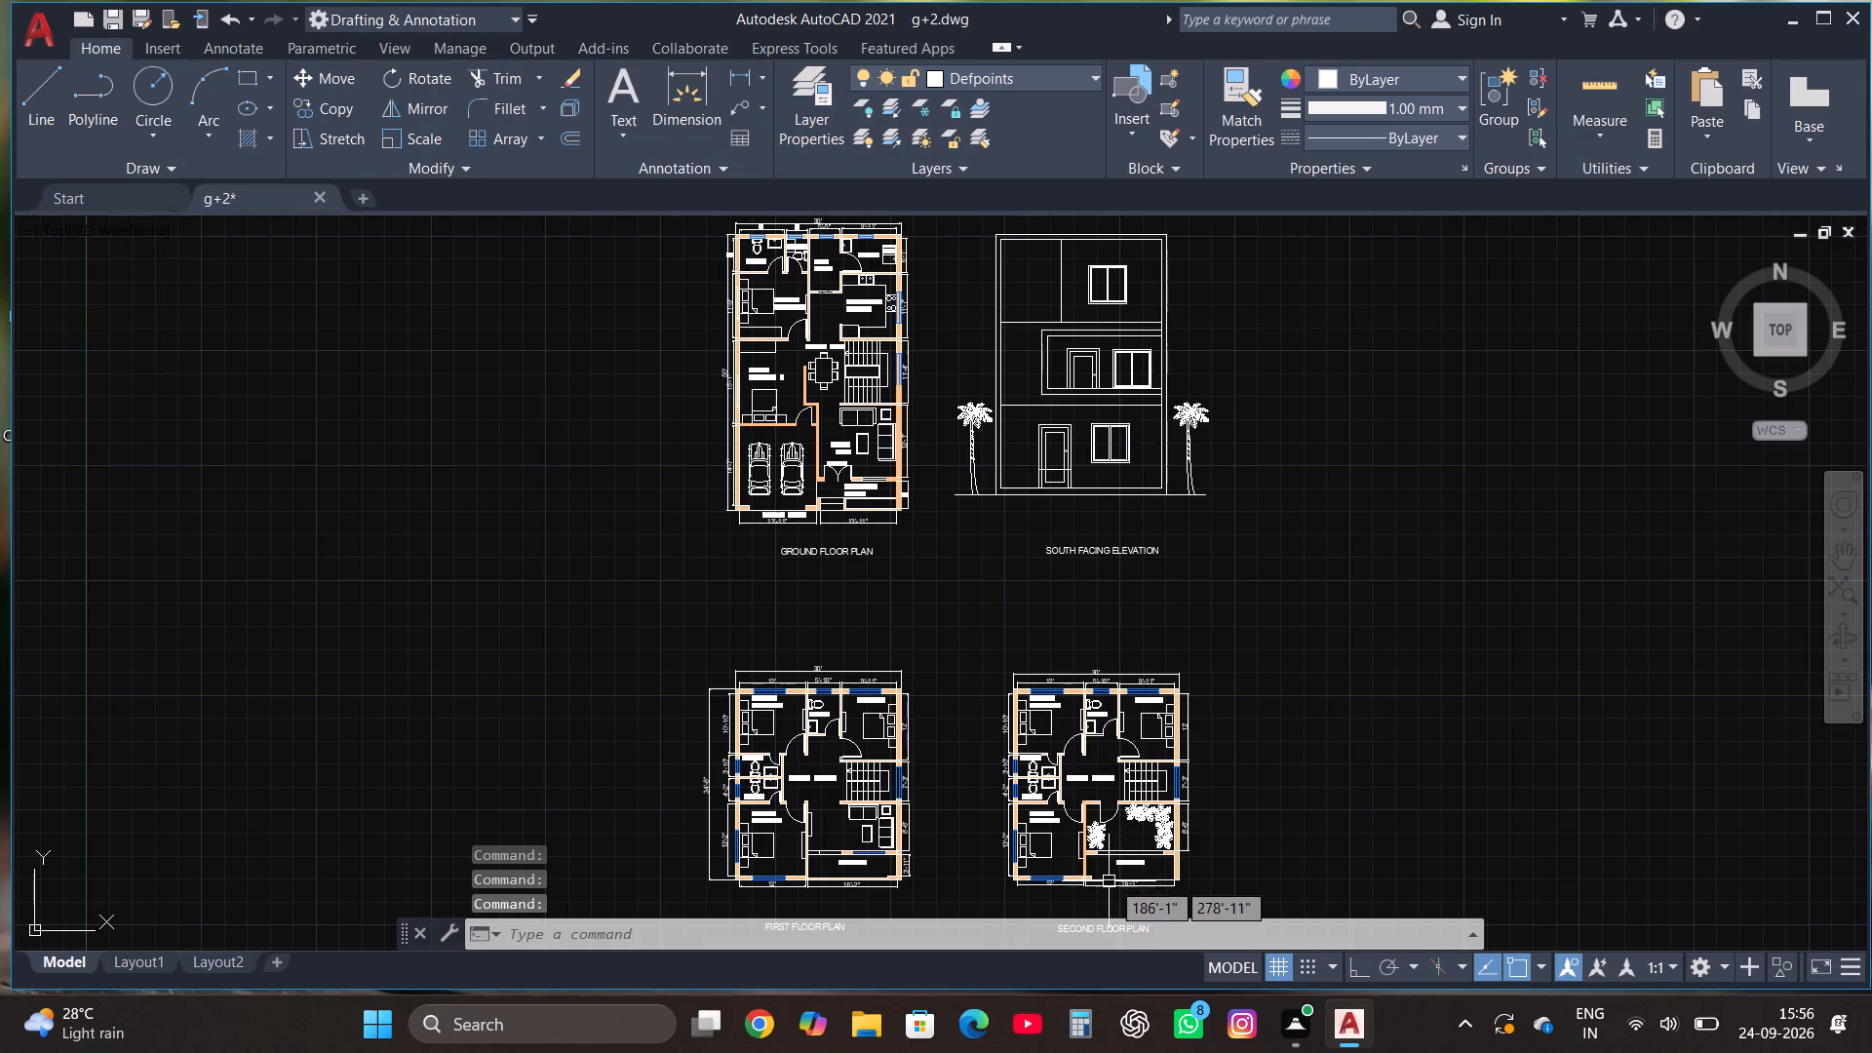
left_click(1085, 812)
right_click(1085, 812)
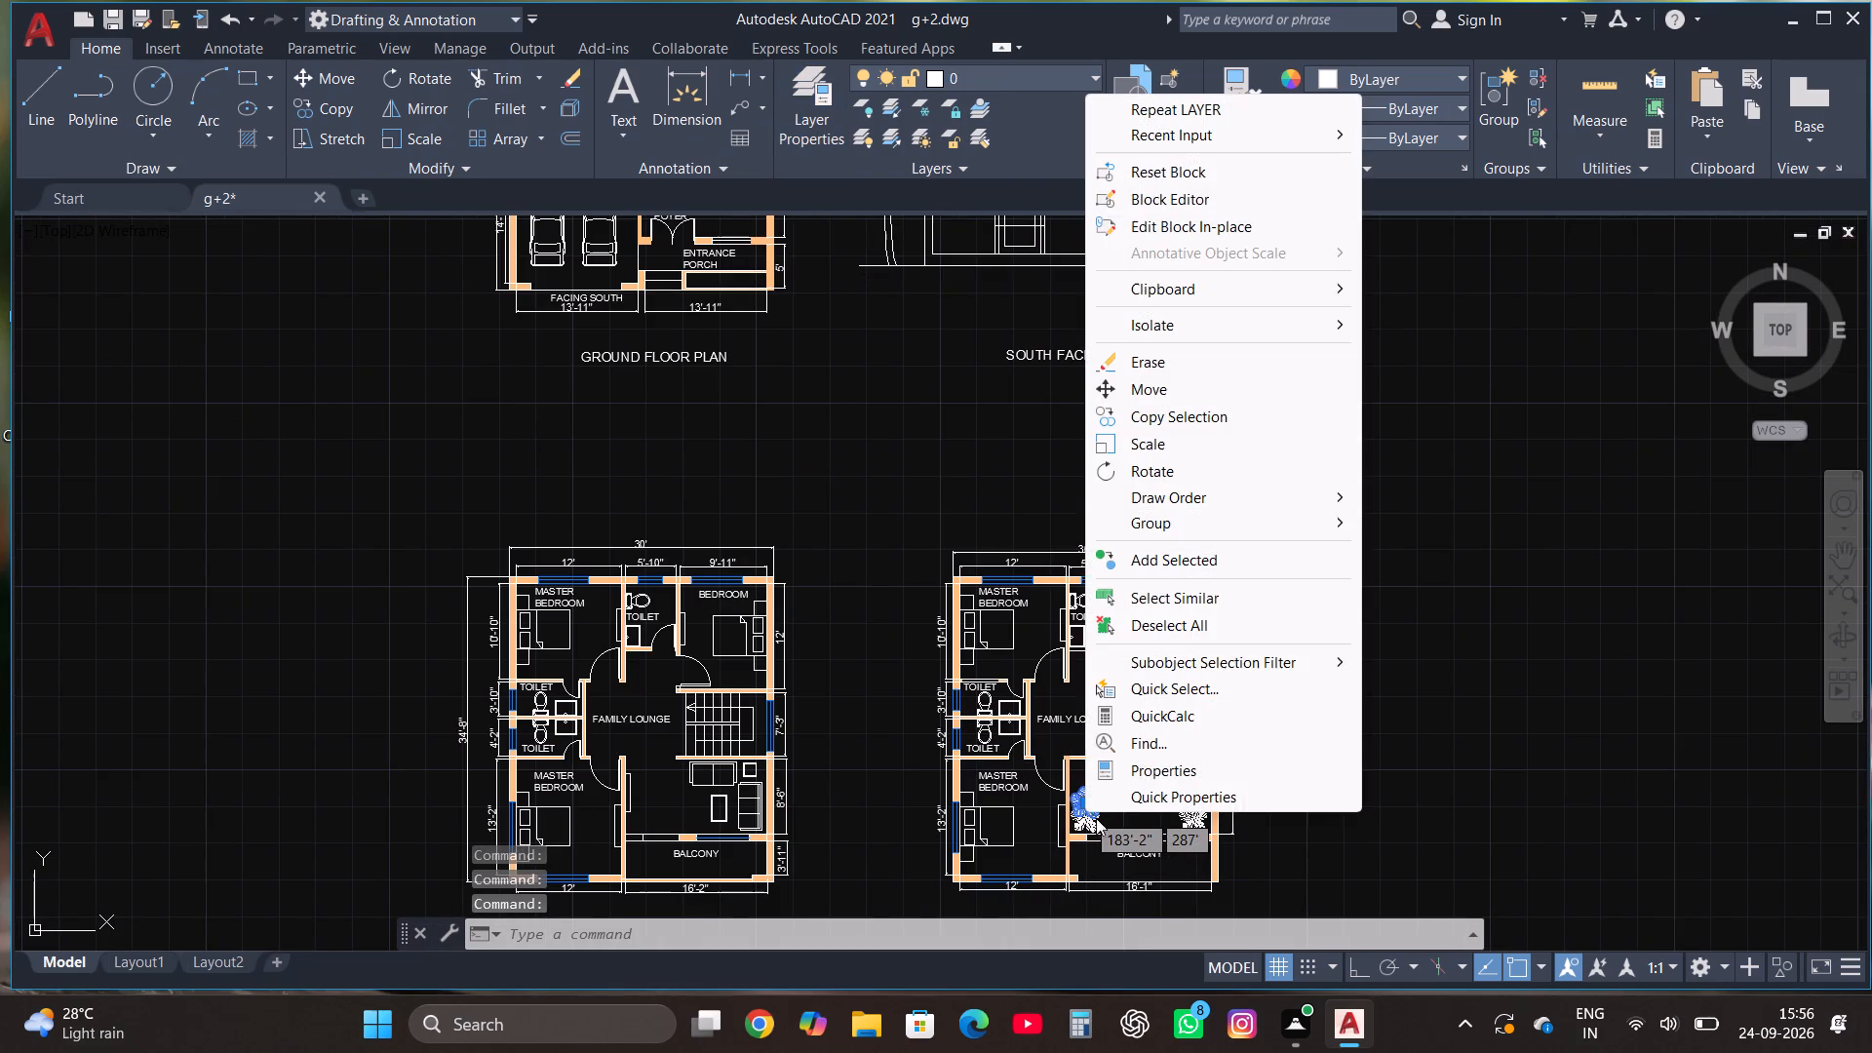
left_click(1177, 592)
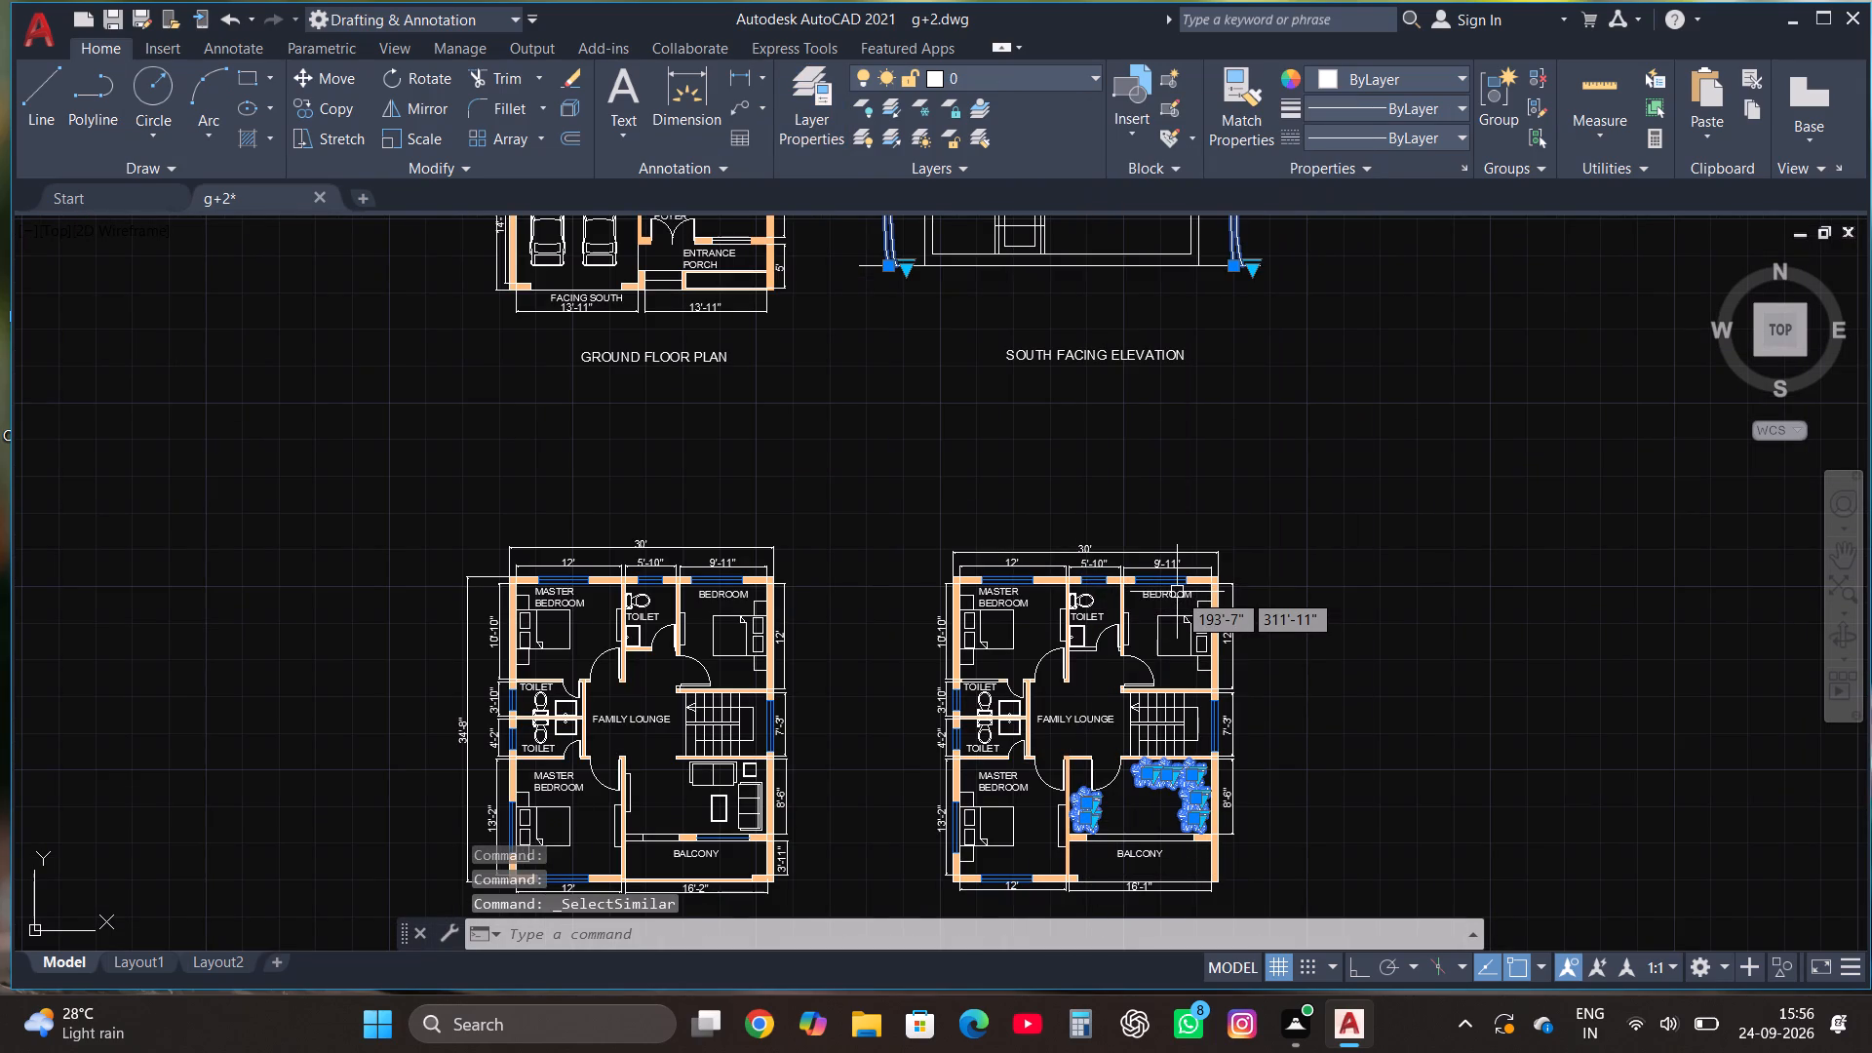
left_click(1006, 76)
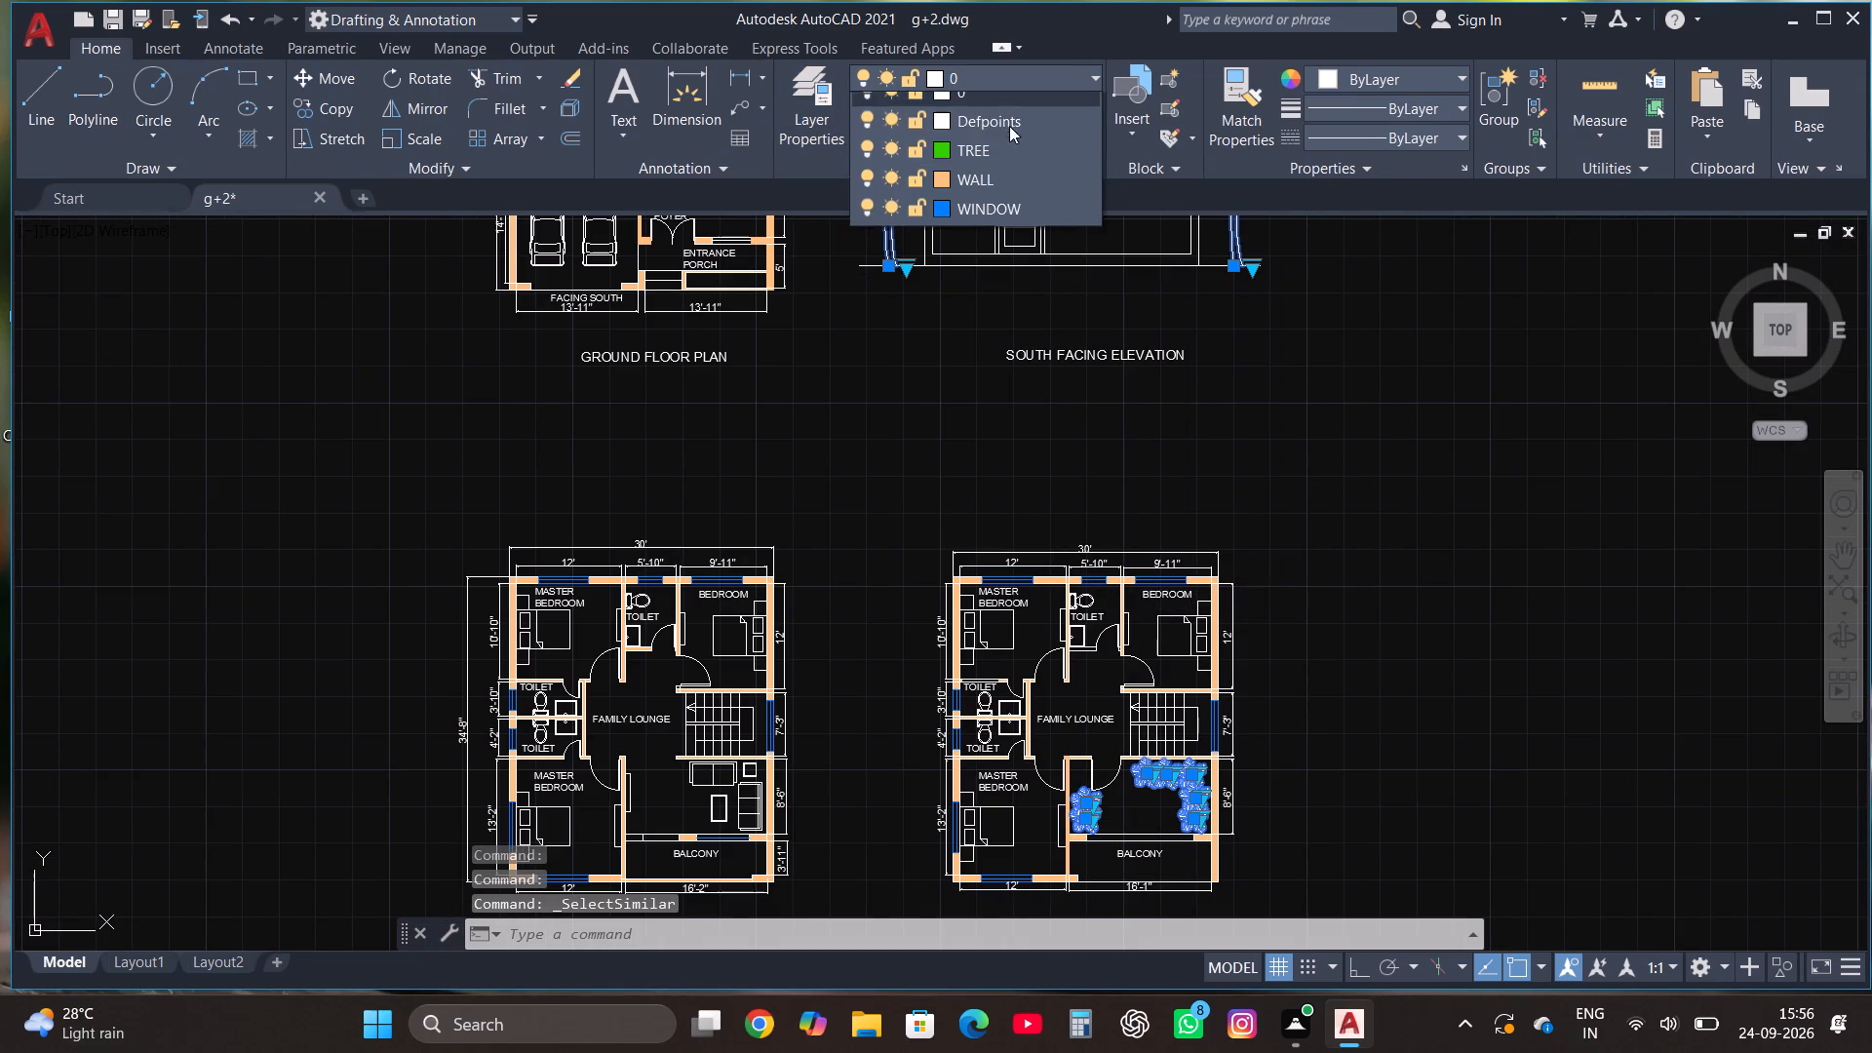
left_click(1009, 158)
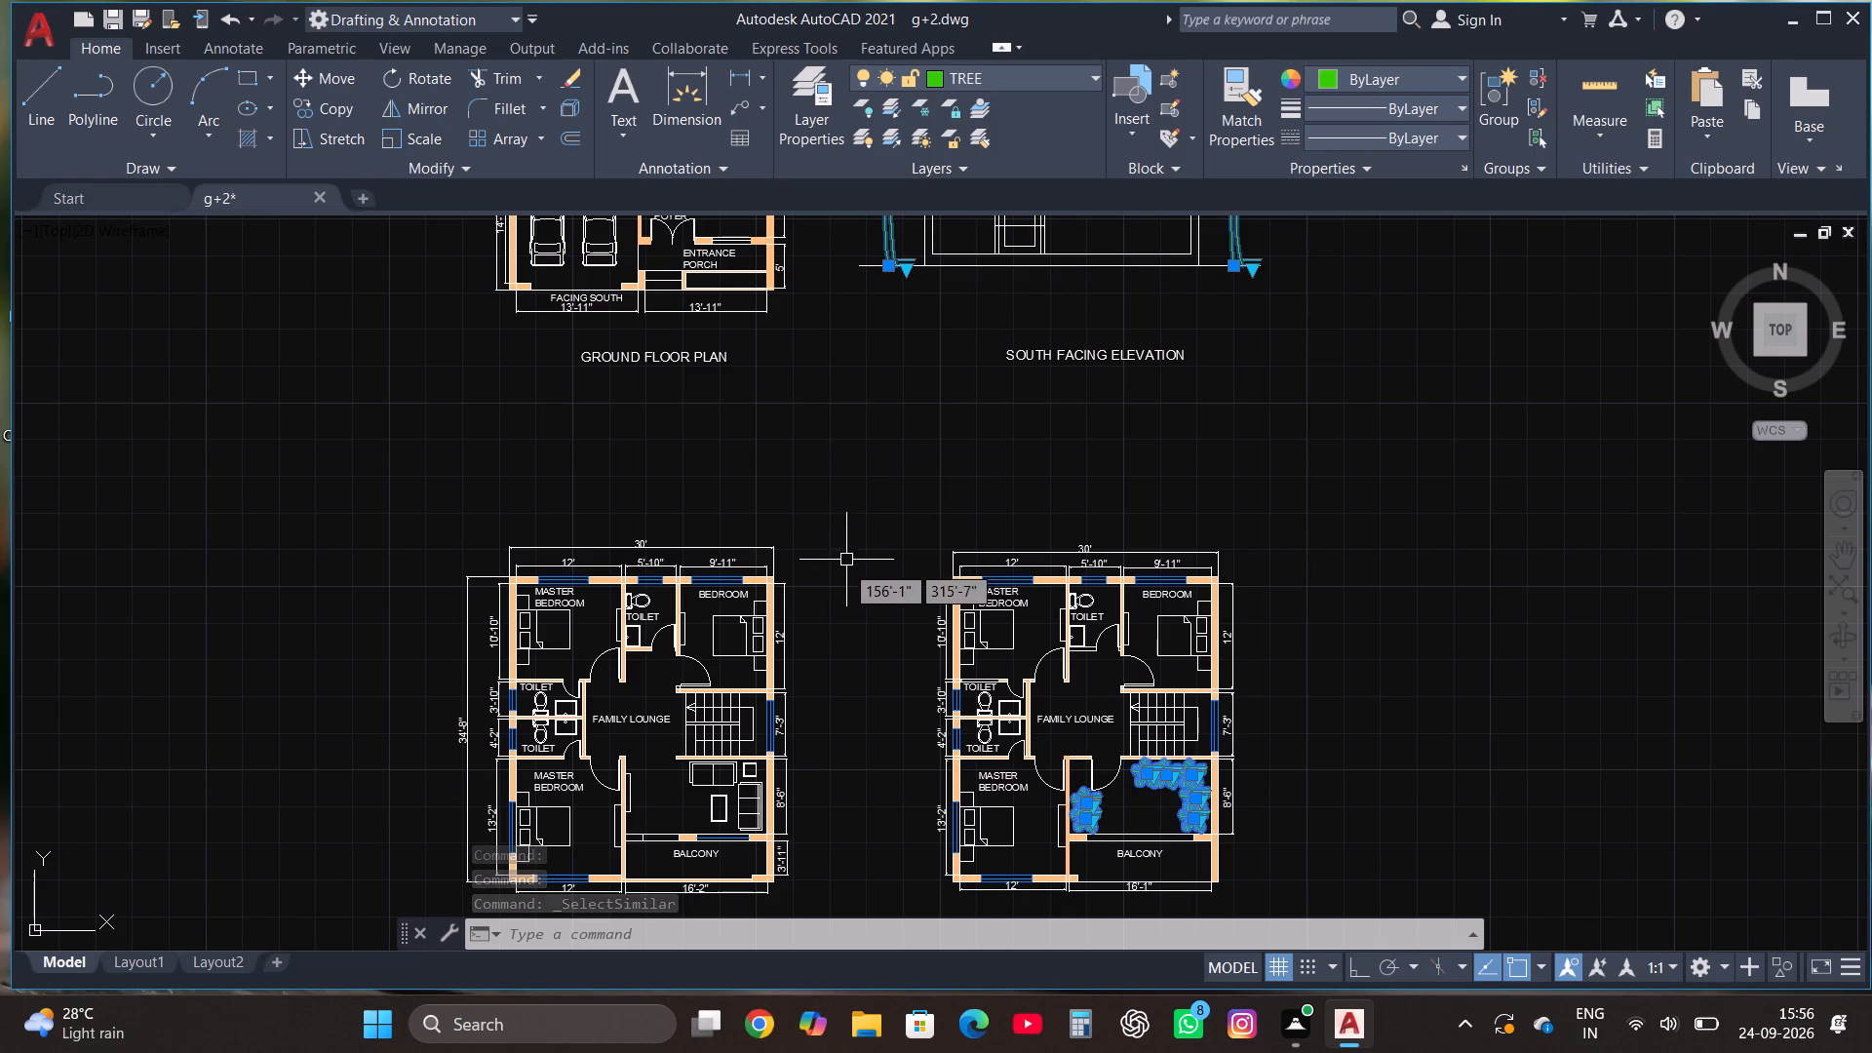
key("Escape")
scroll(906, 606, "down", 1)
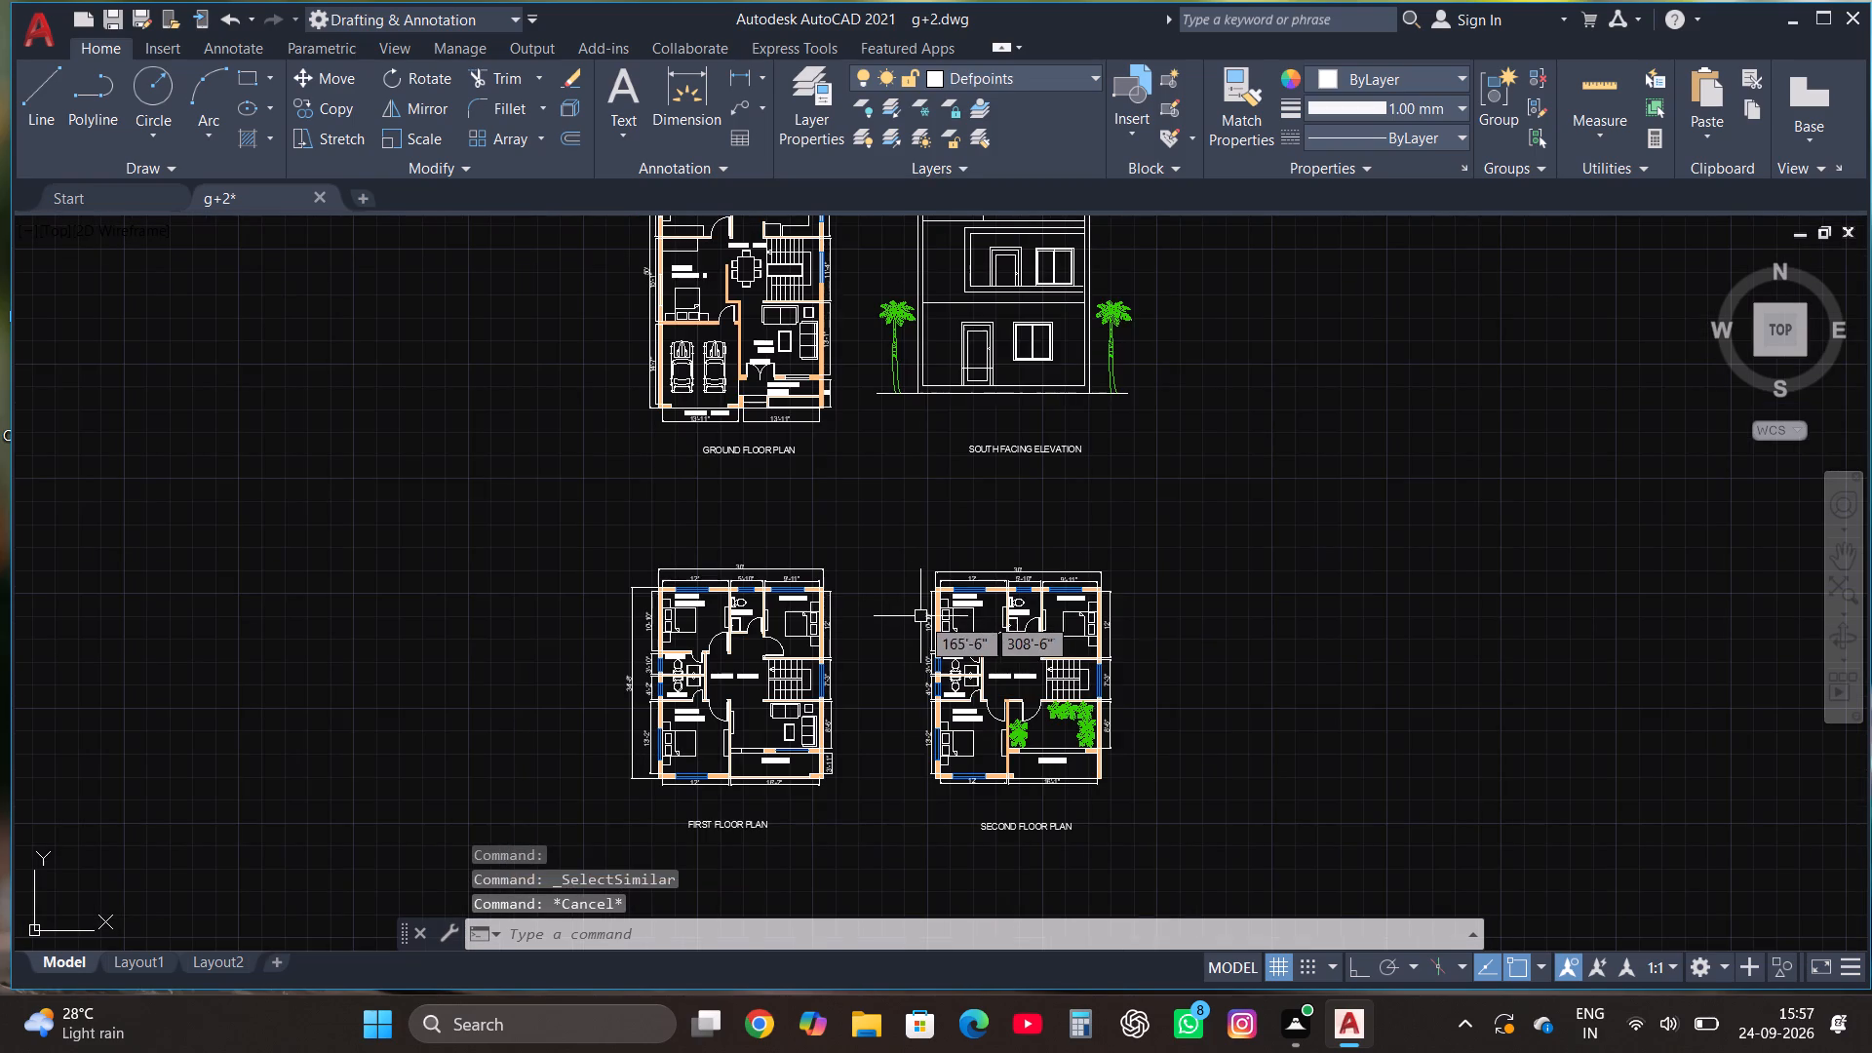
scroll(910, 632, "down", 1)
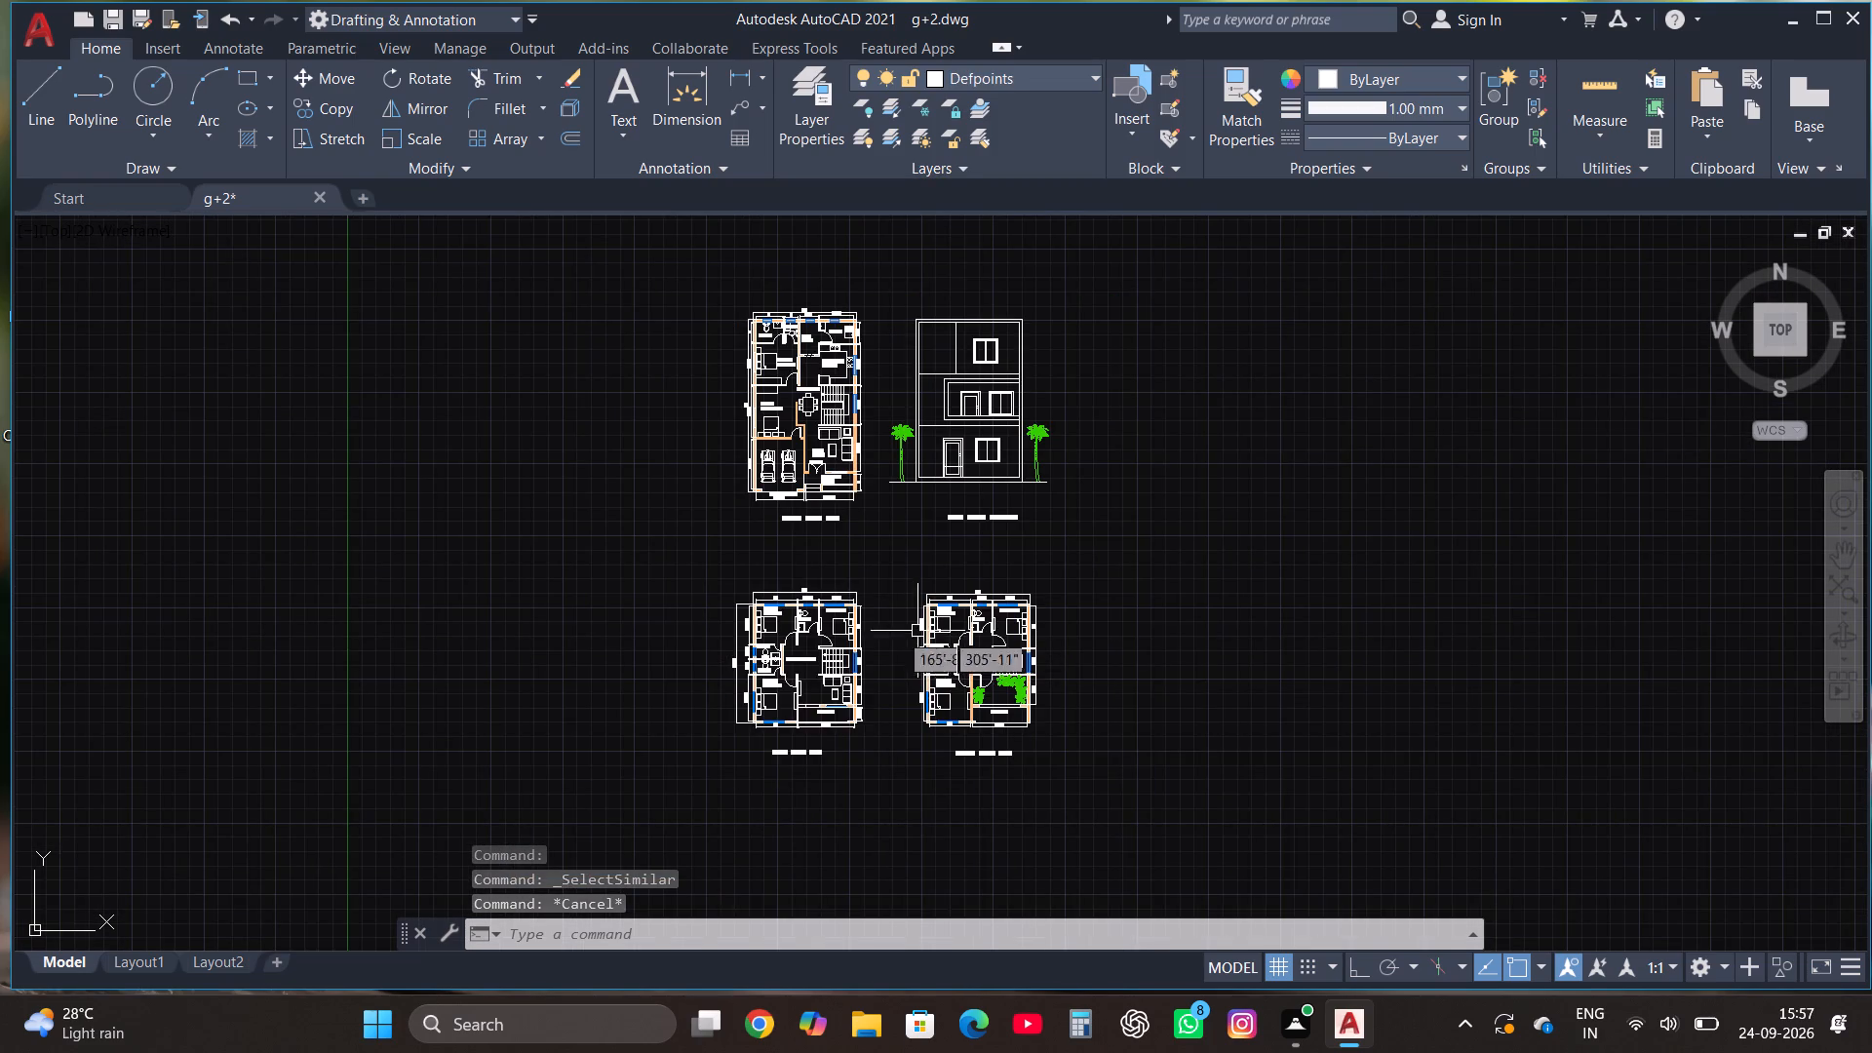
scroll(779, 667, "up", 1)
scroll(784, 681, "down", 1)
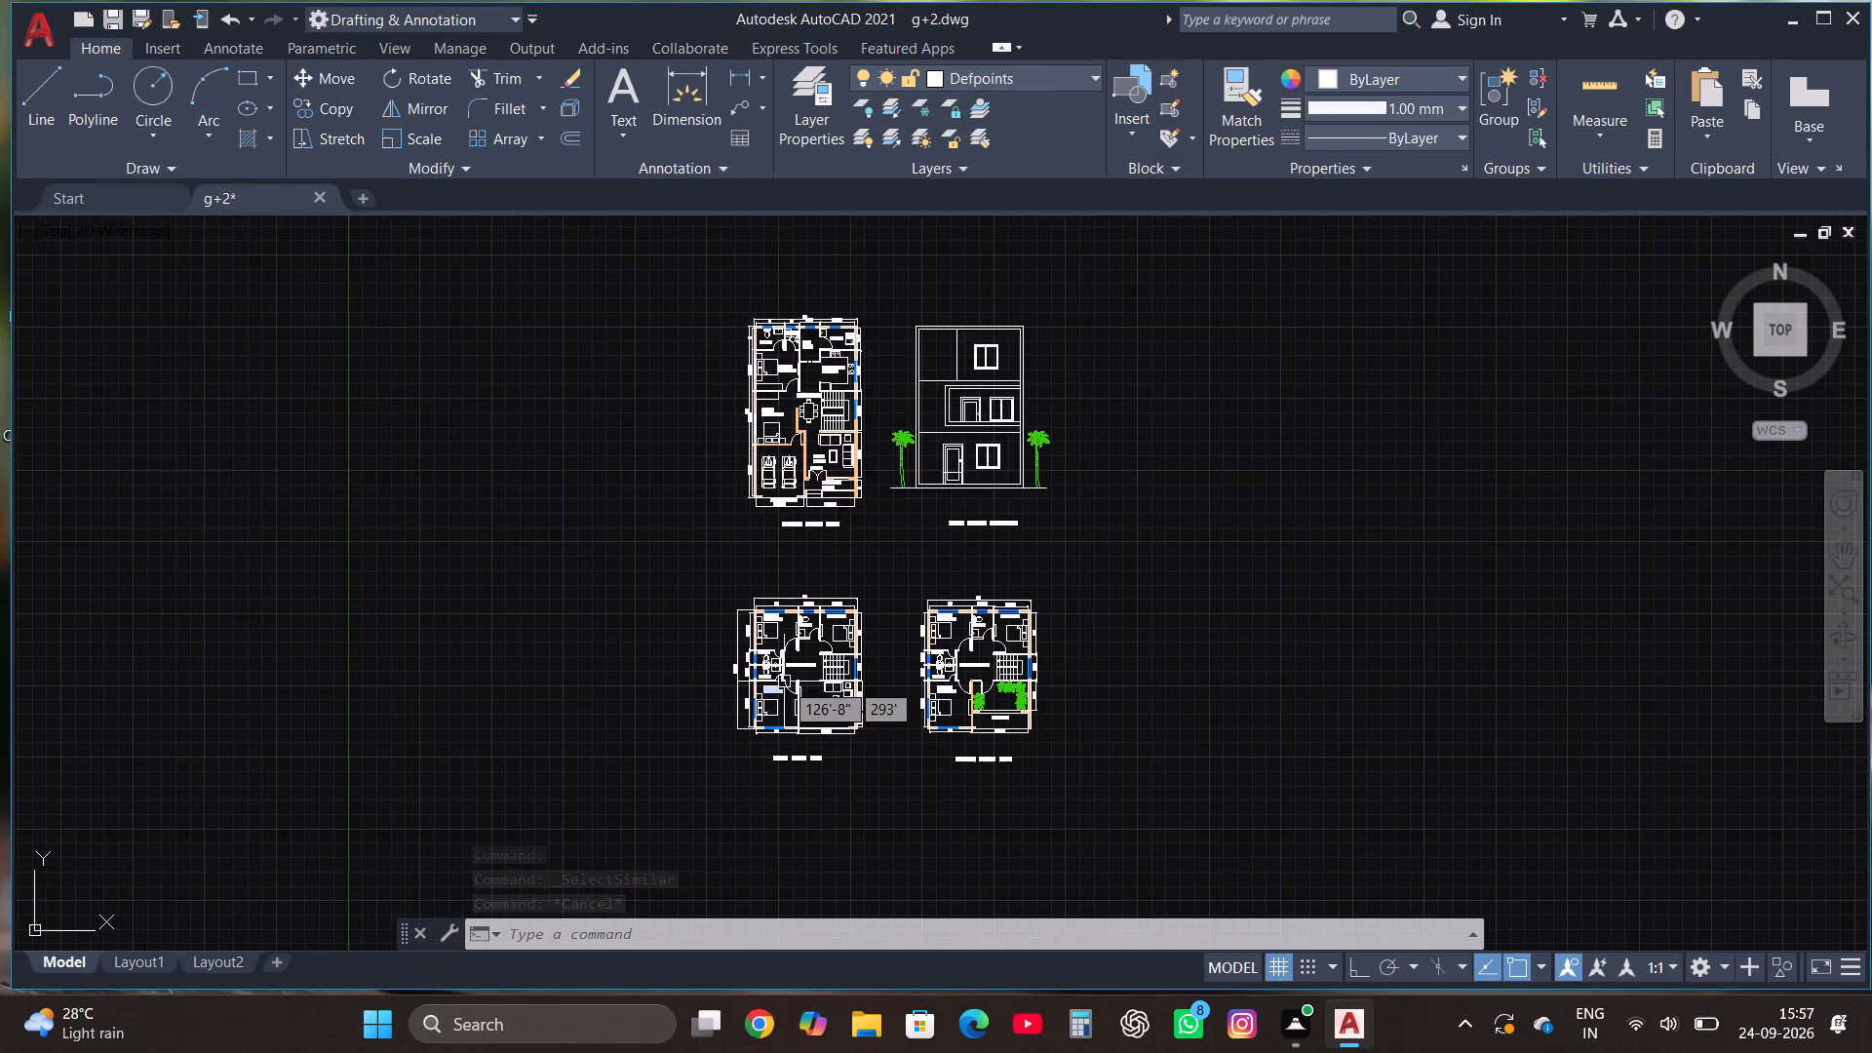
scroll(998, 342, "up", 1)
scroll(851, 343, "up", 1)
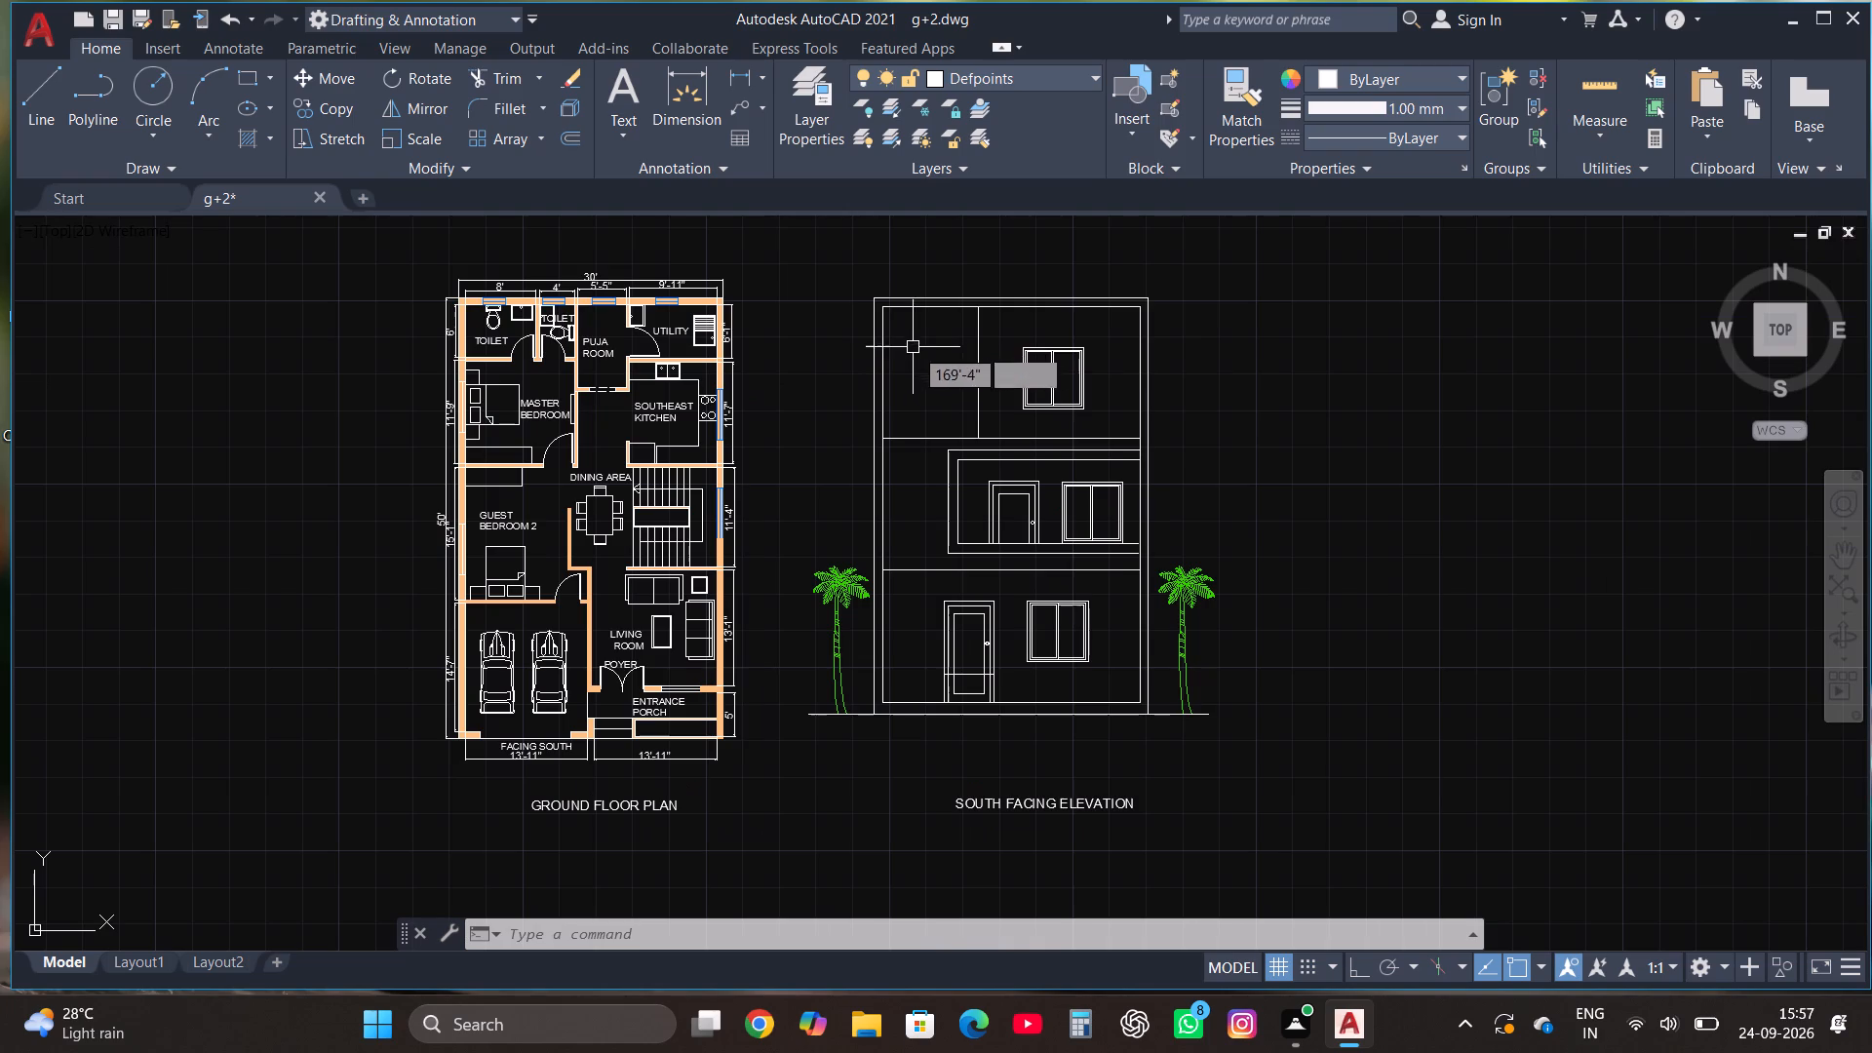
Assign the south elevation's double roof lines and the top-storey left wall lines to the WALL layer.
left_click(916, 348)
left_click(882, 275)
left_click(891, 365)
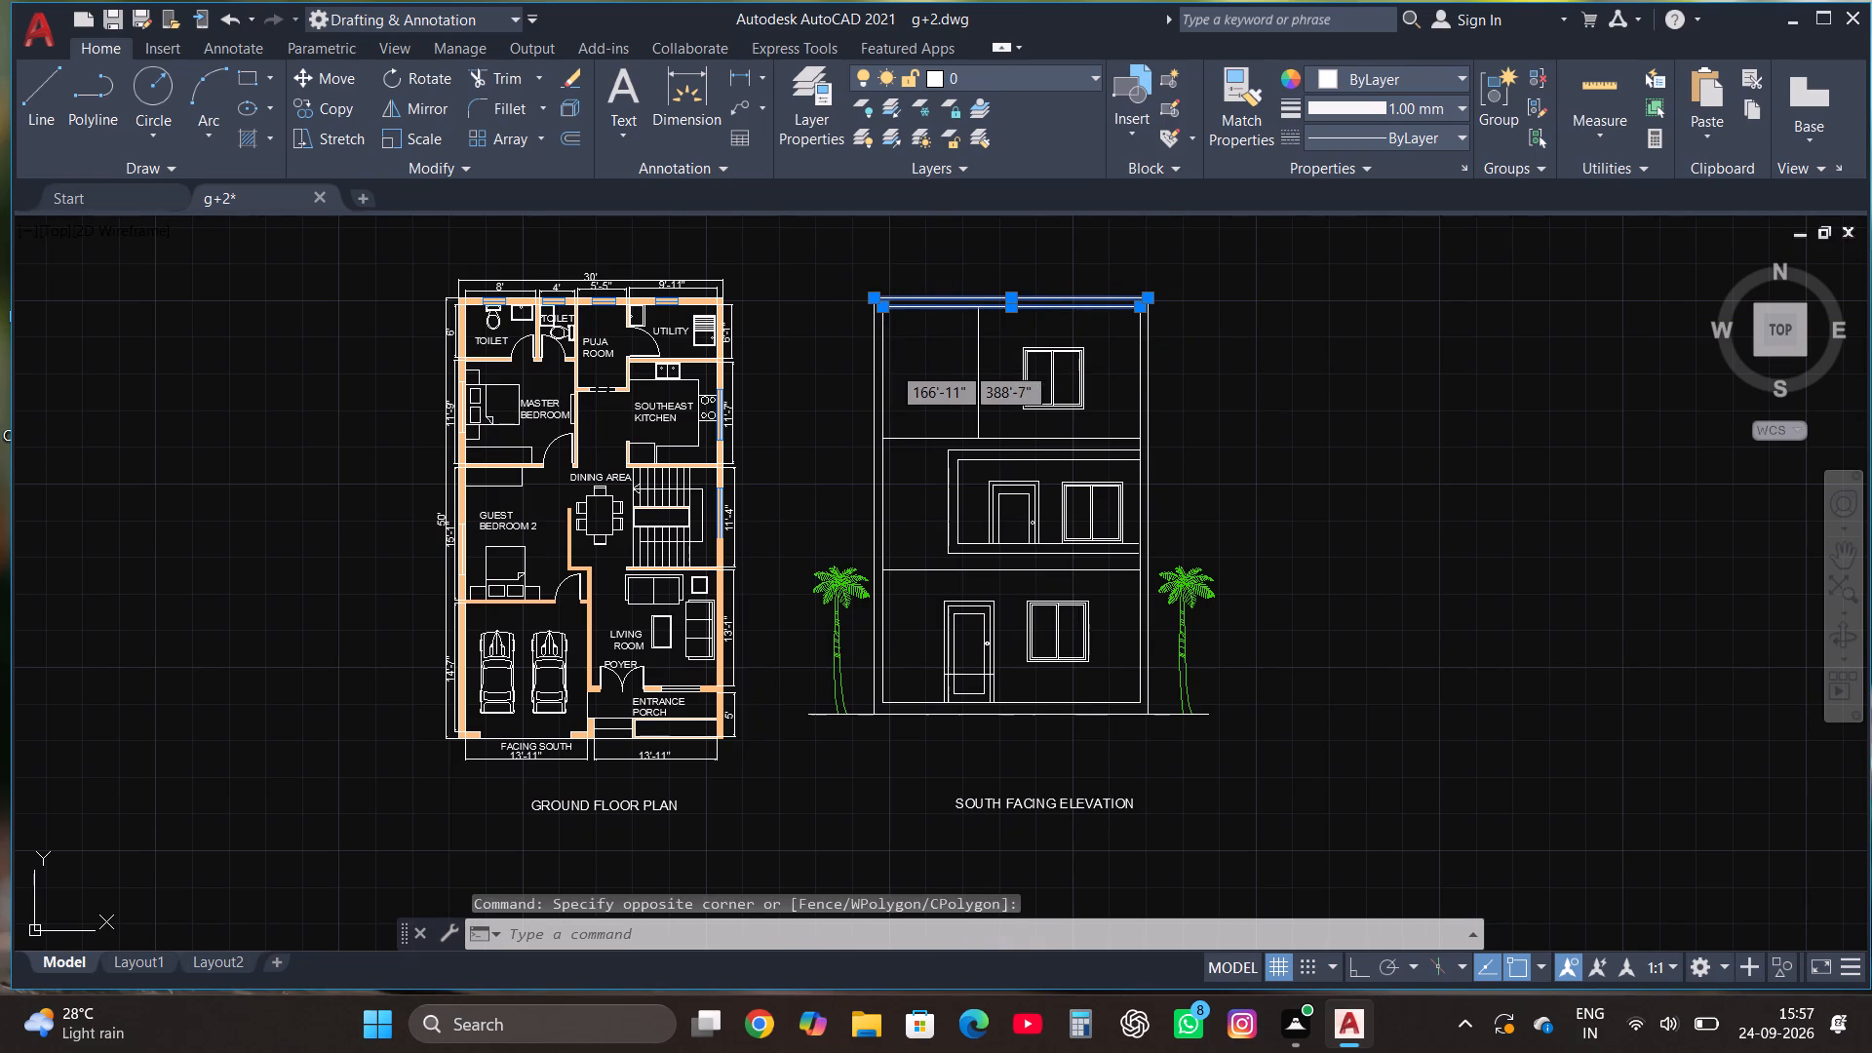
left_click(860, 324)
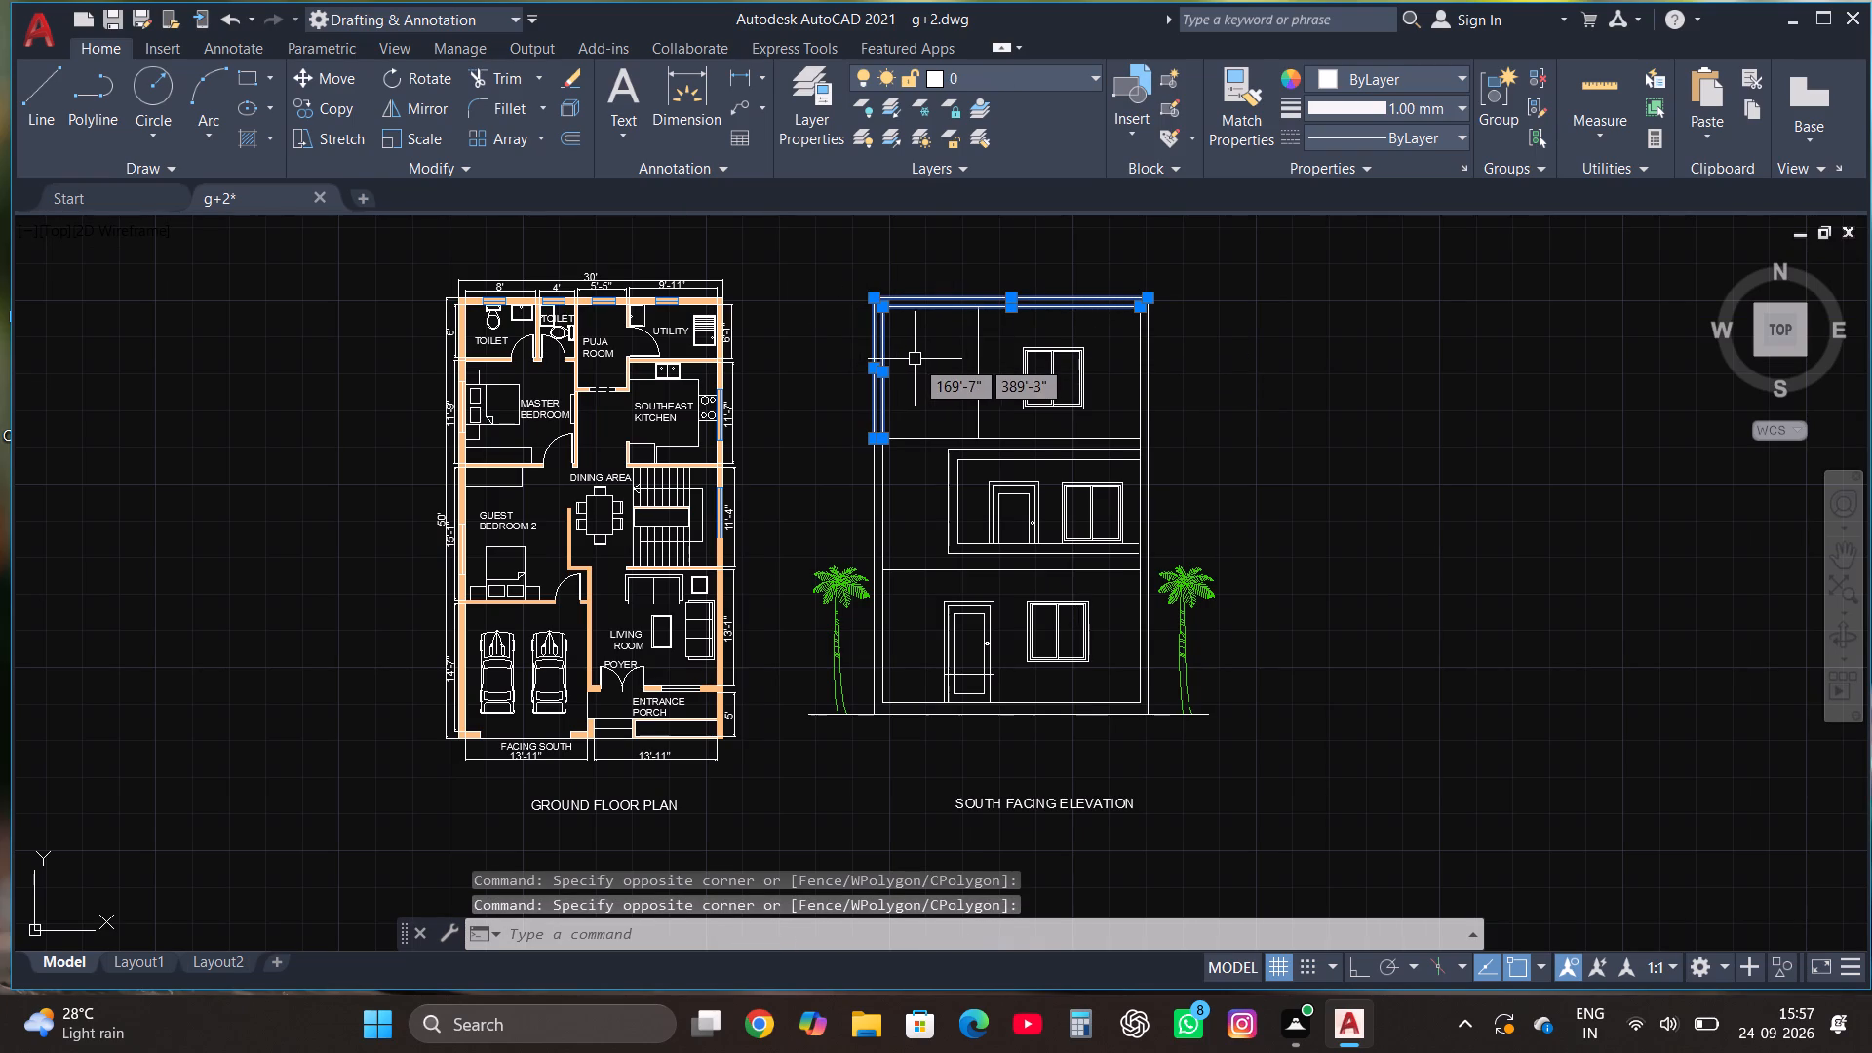
left_click(952, 72)
left_click(968, 191)
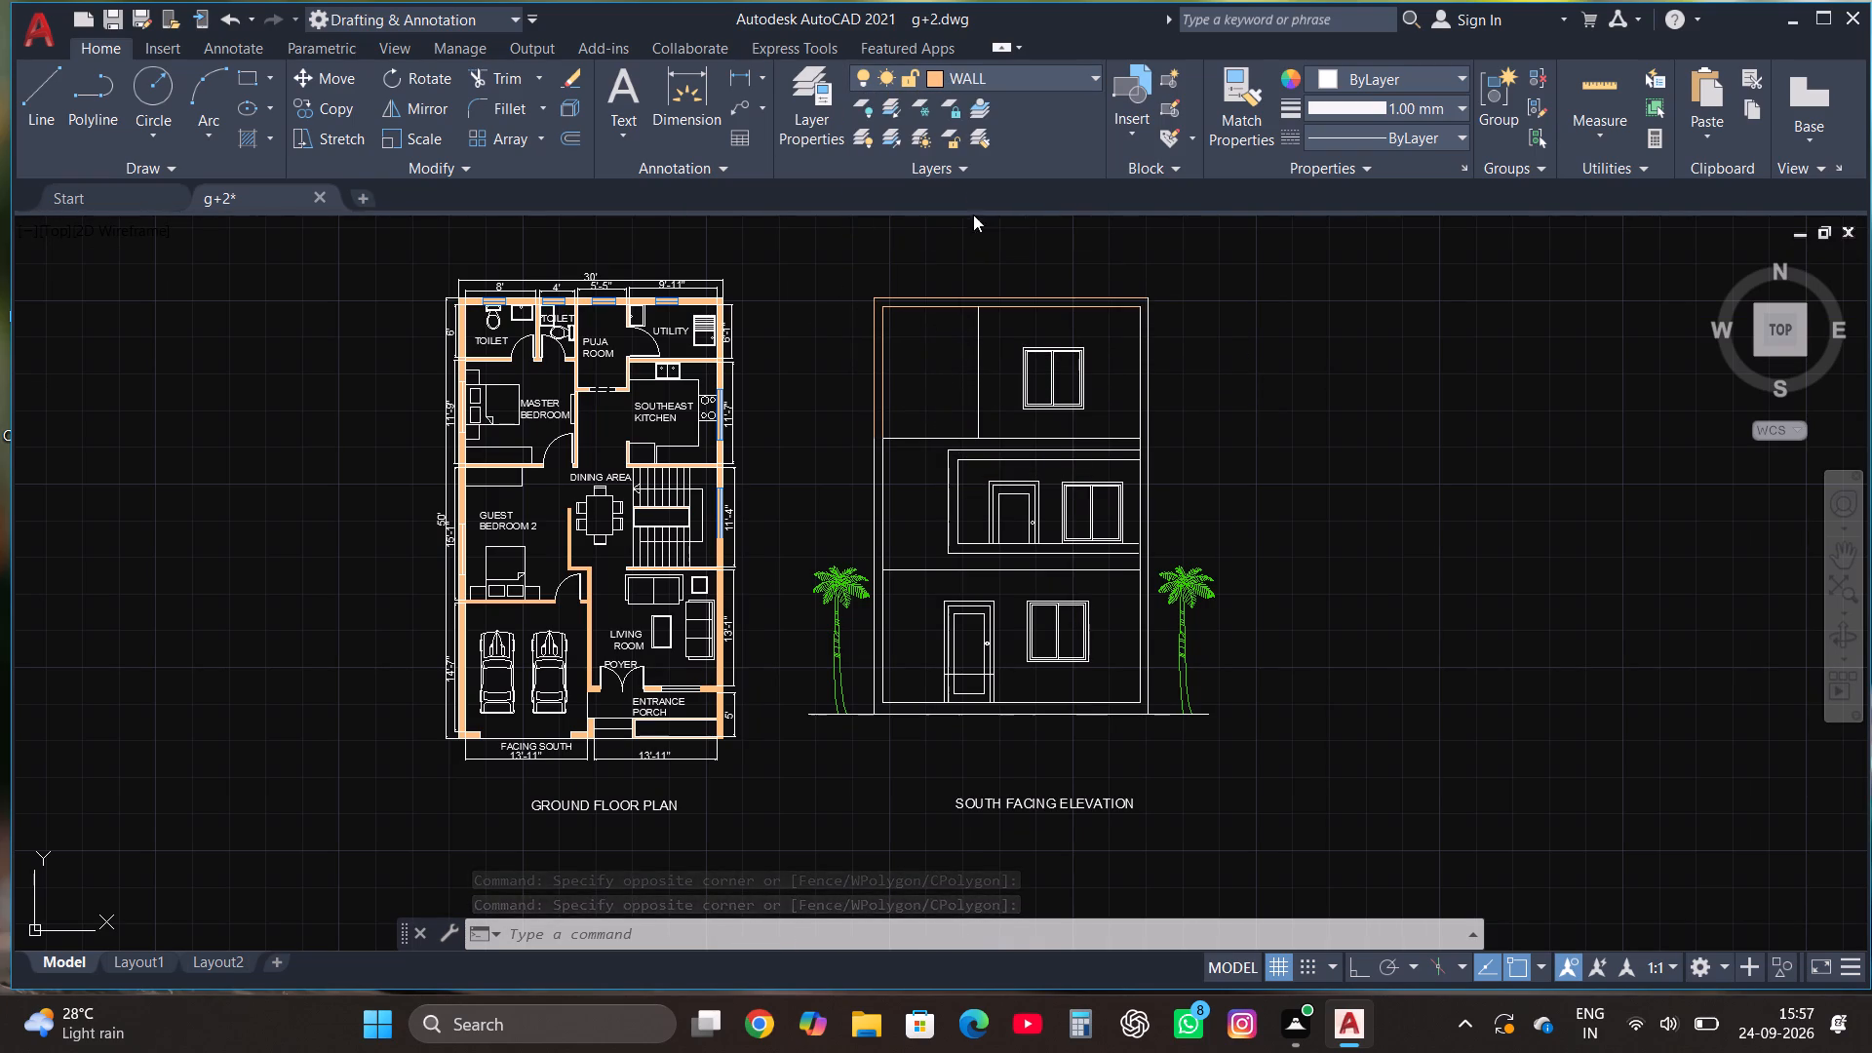
key("Escape")
Assign the elevation's right-hand wall lines and the remaining left-hand wall lines down to ground level to the WALL layer.
left_click(1175, 428)
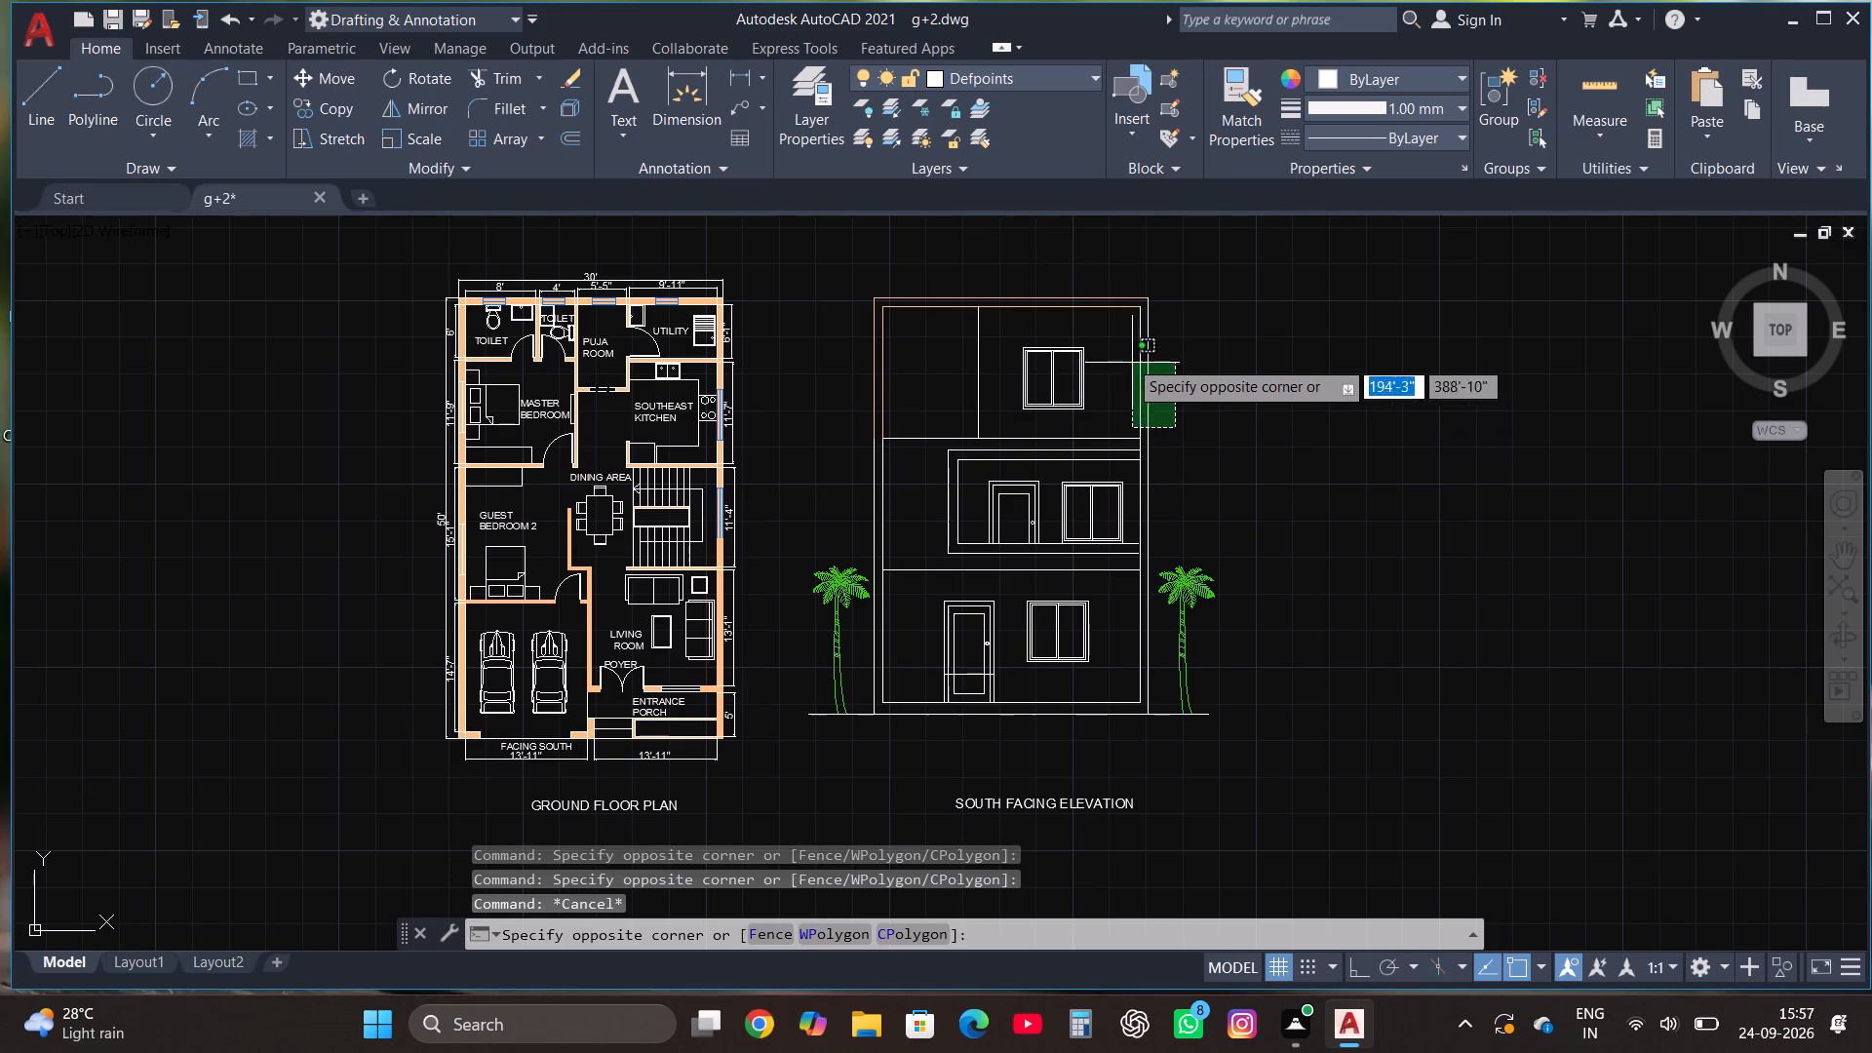
left_click(1129, 351)
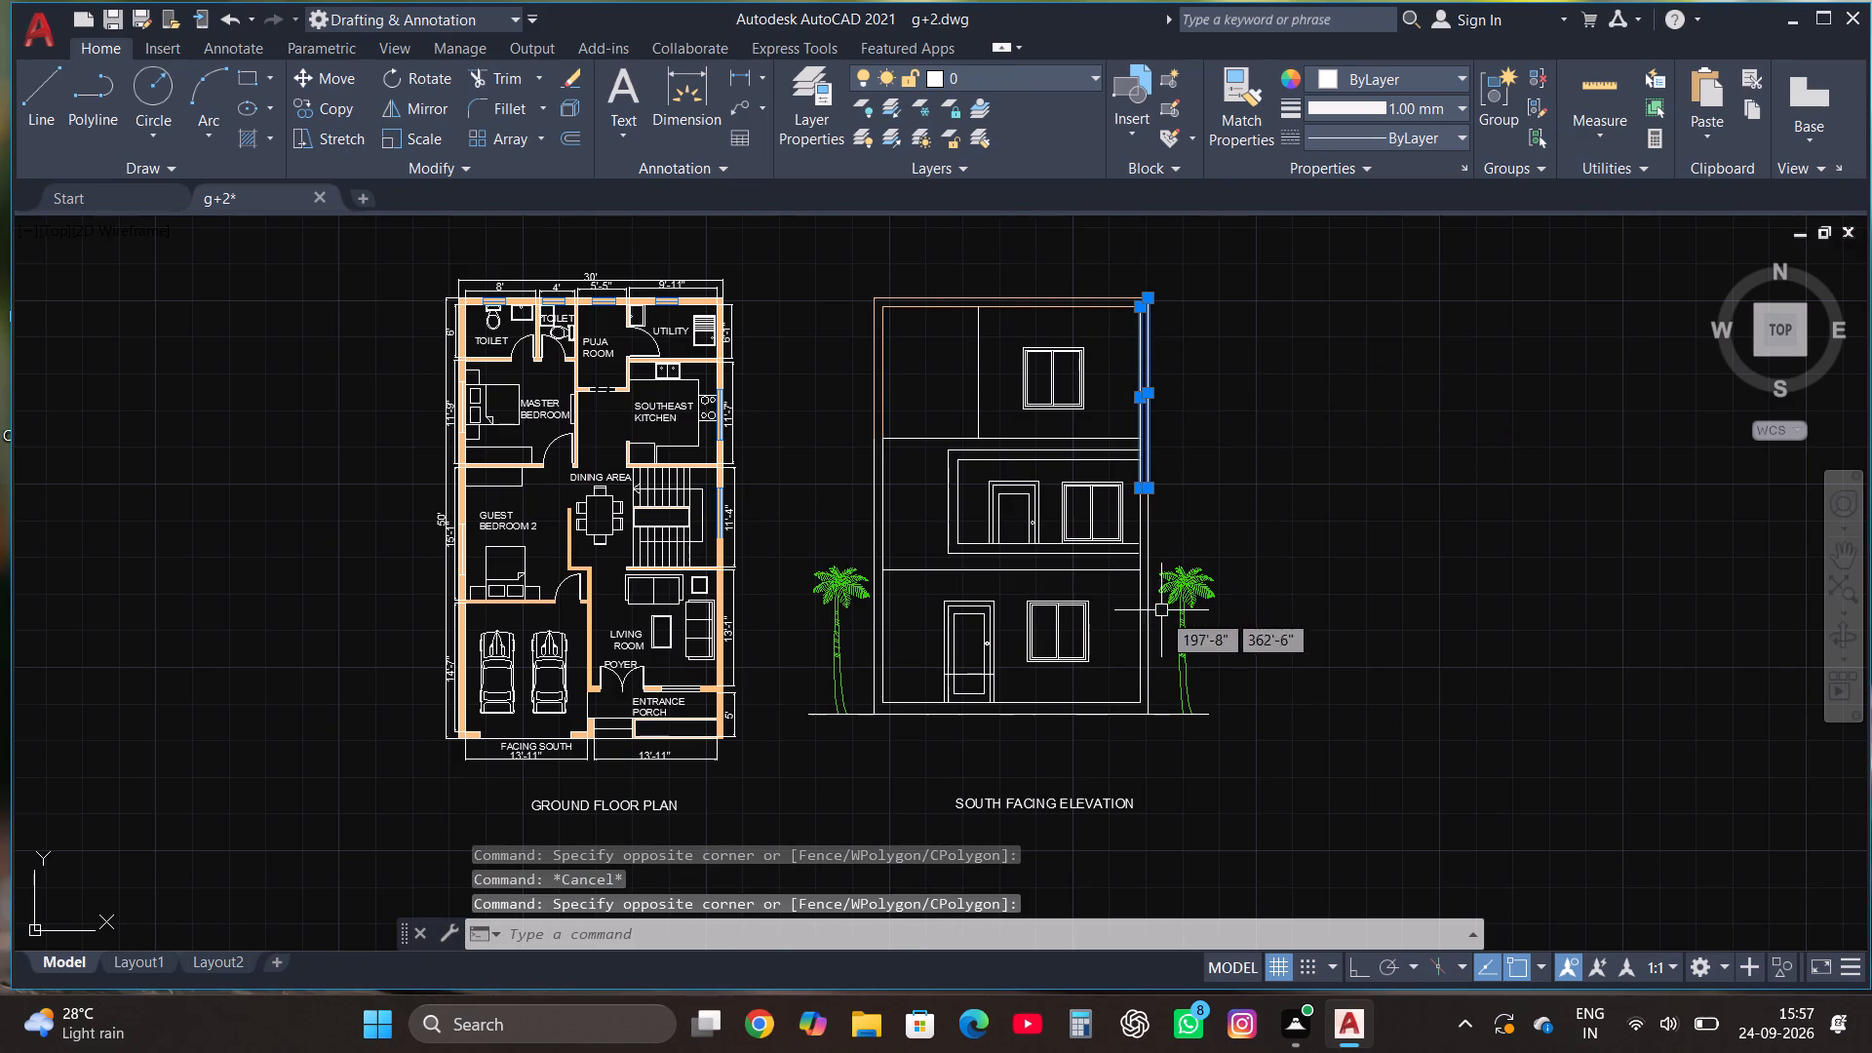
left_click(1159, 655)
left_click(1135, 637)
left_click(918, 548)
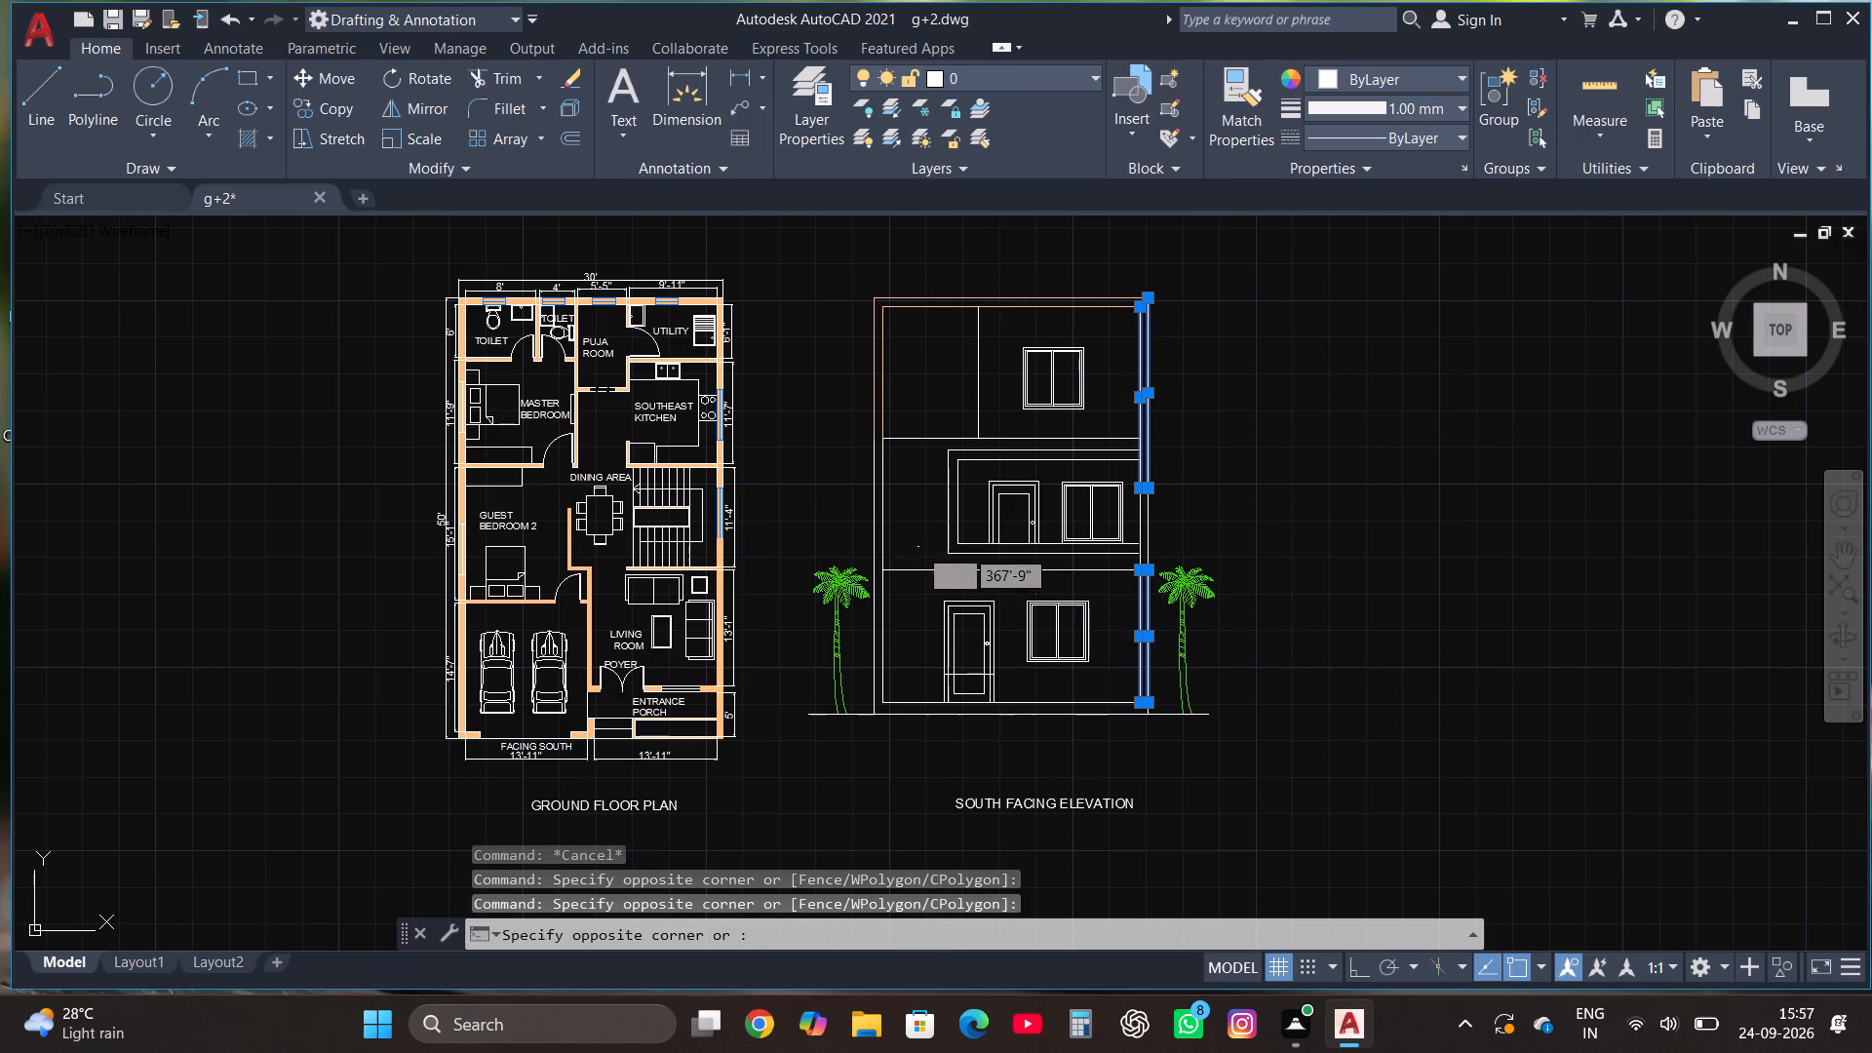
left_click(845, 482)
left_click(895, 656)
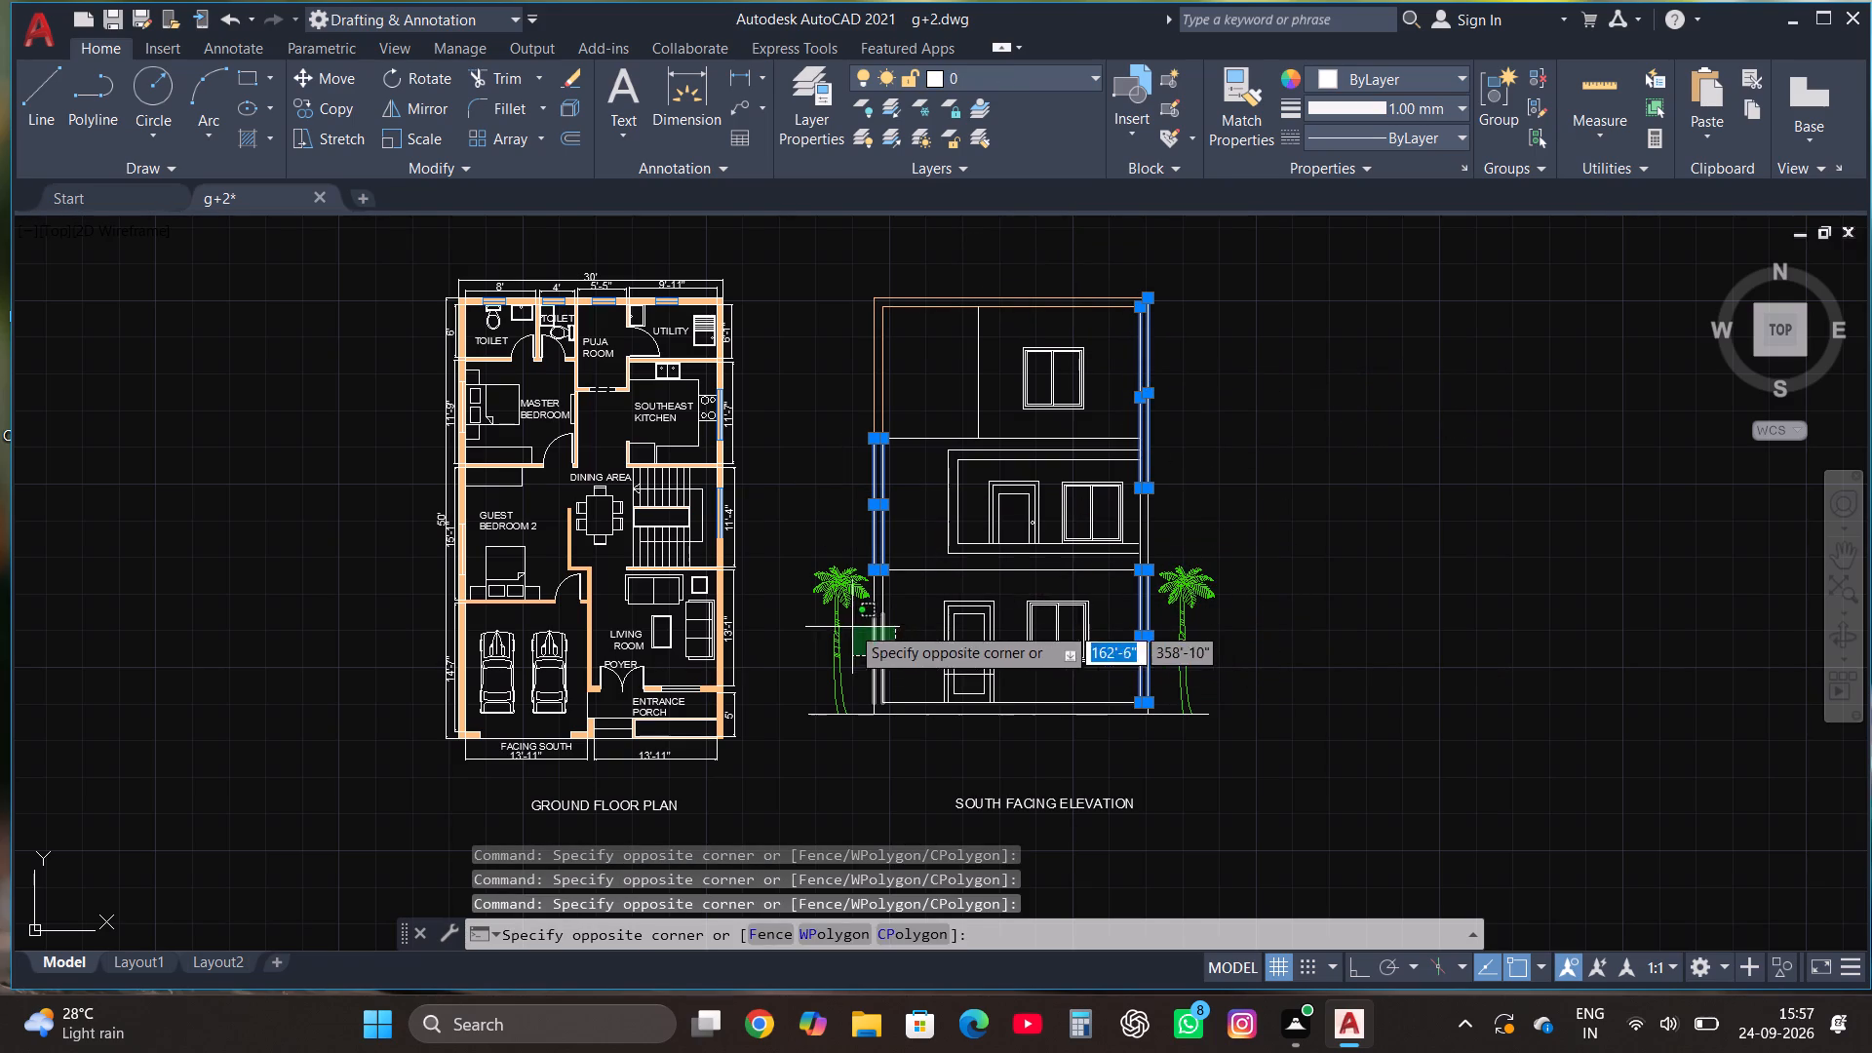
left_click(850, 625)
left_click(881, 588)
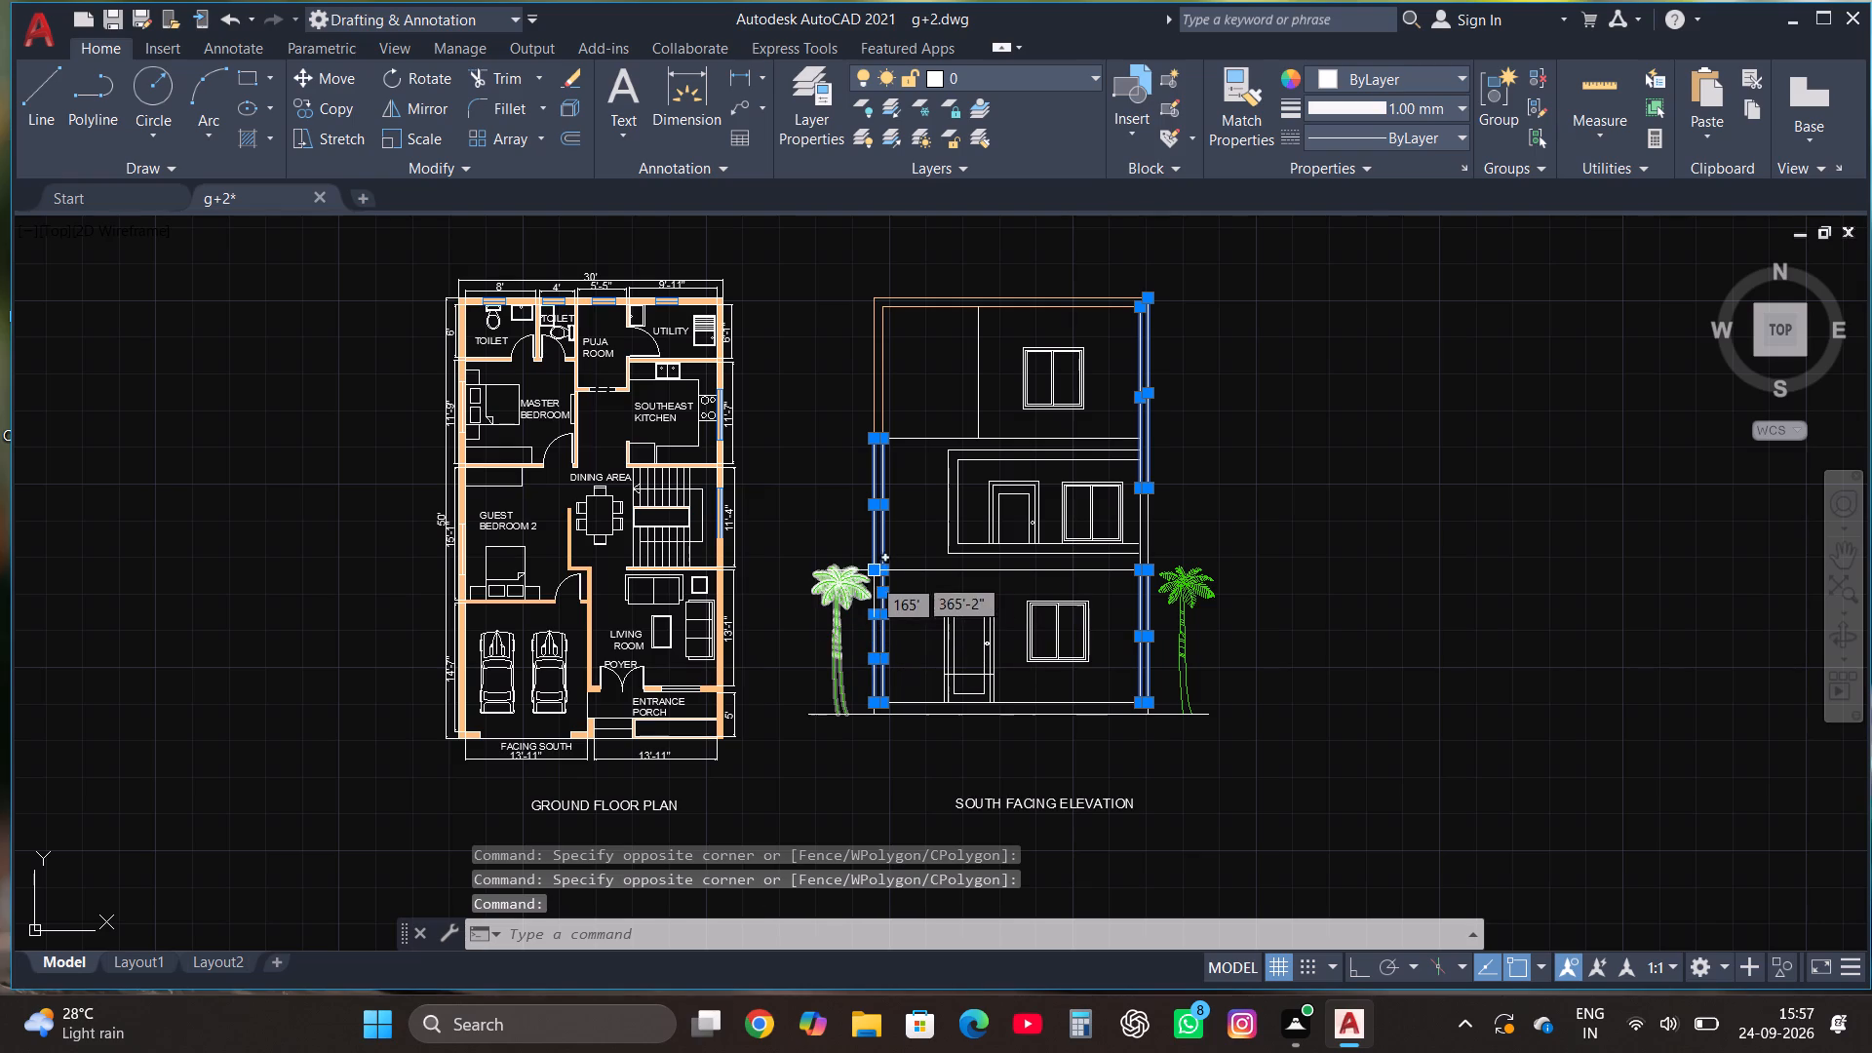
scroll(874, 586, "up", 2)
left_click(874, 586)
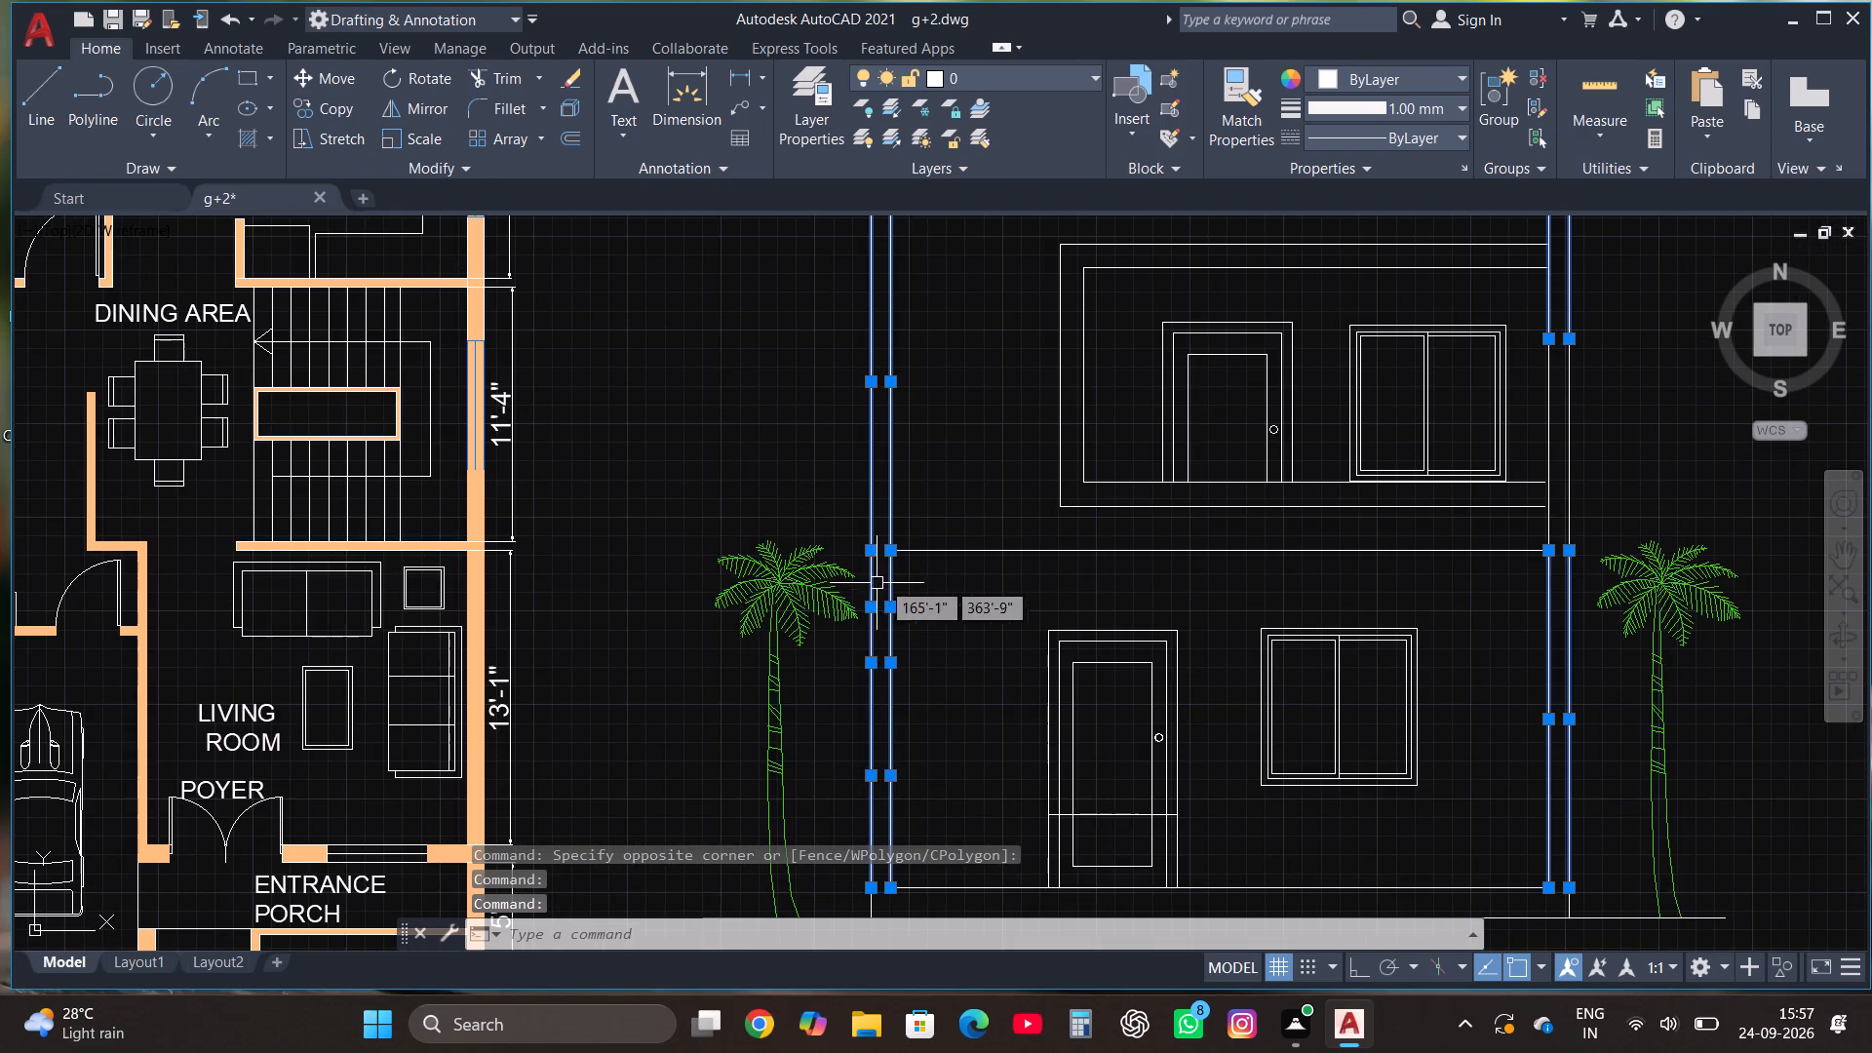
scroll(1023, 556, "down", 3)
scroll(1204, 469, "up", 1)
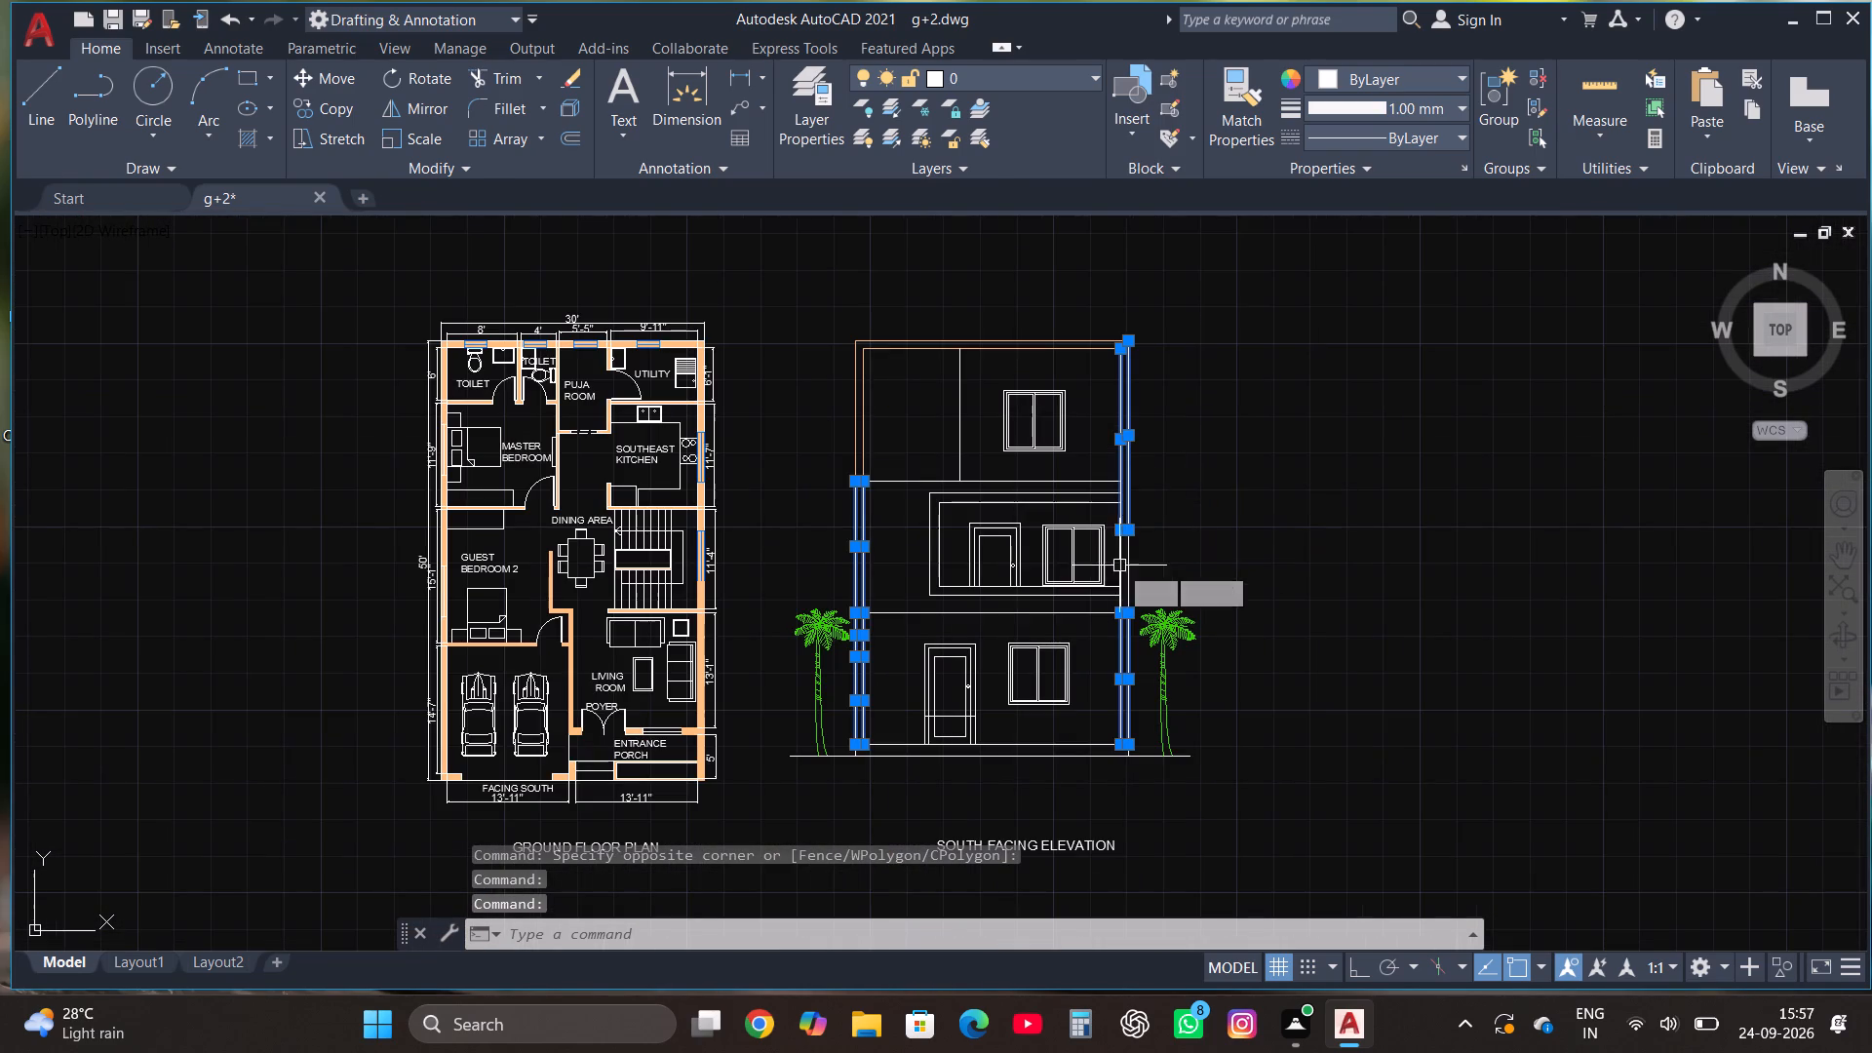
left_click(1121, 566)
left_click(1128, 568)
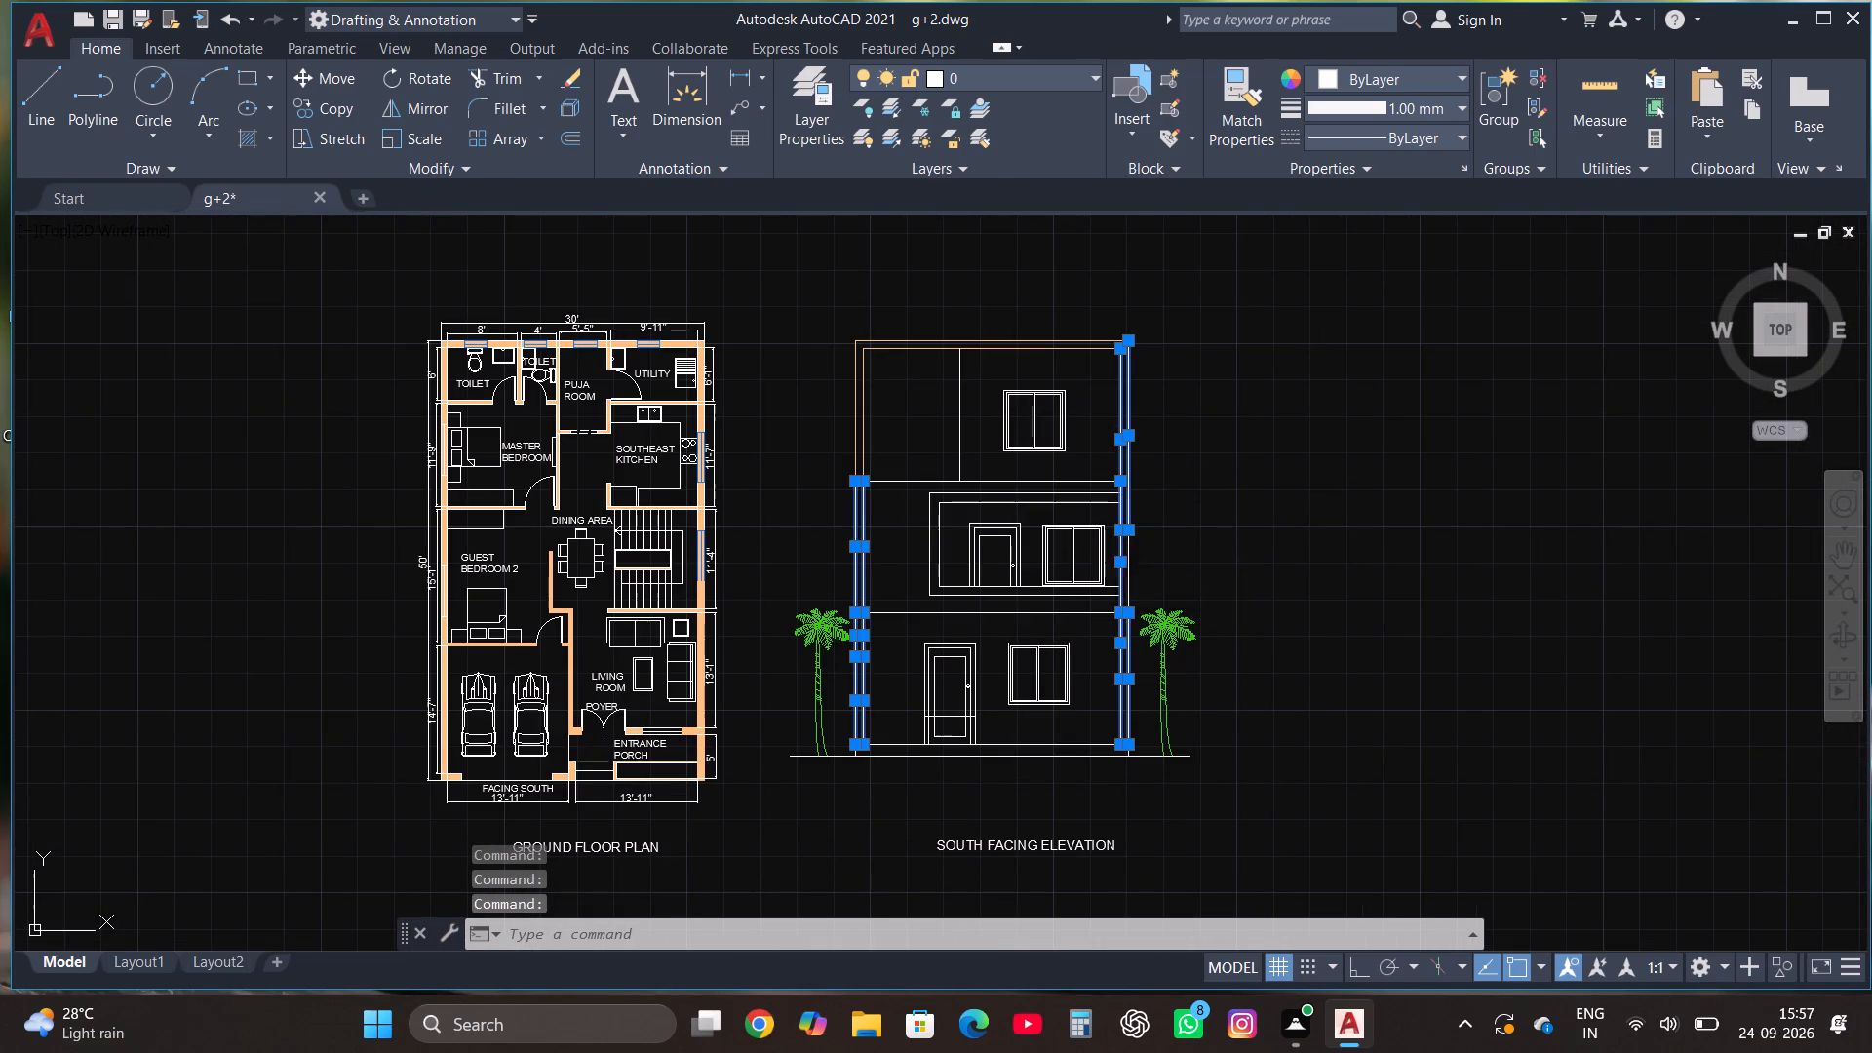
left_click(1002, 81)
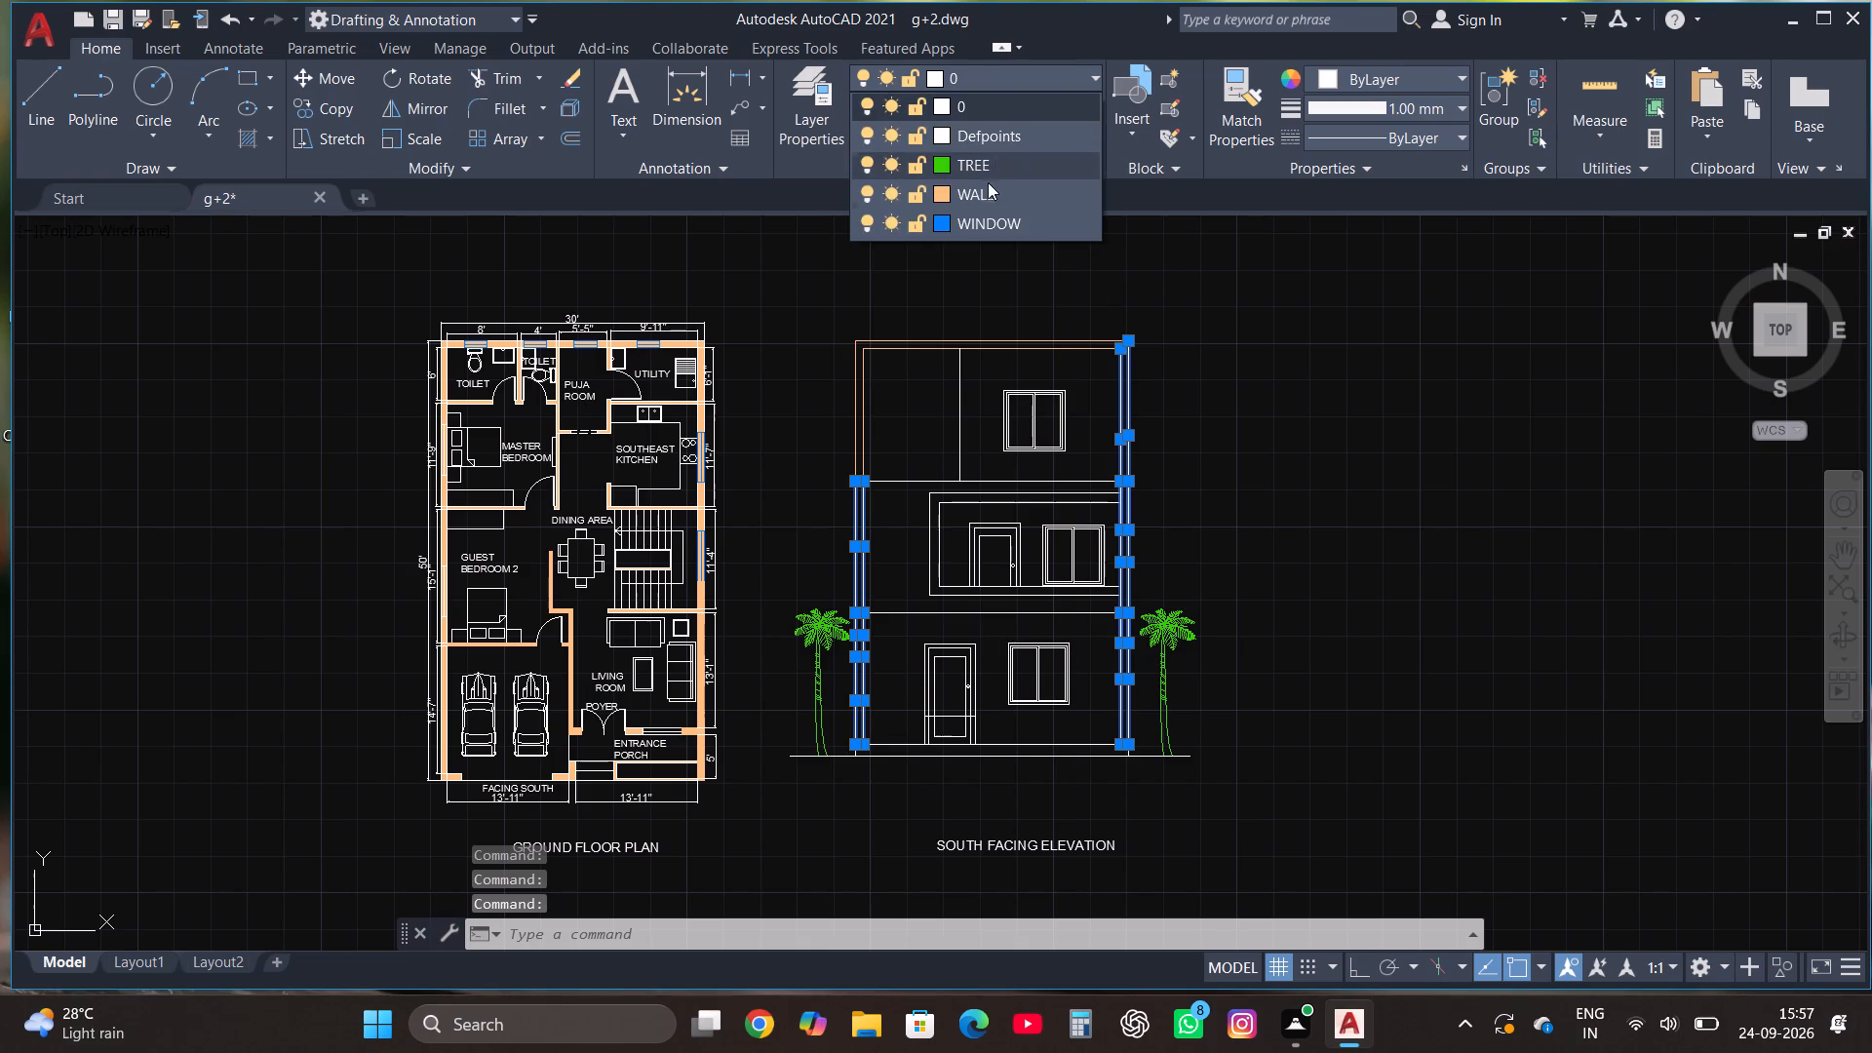
left_click(983, 195)
key("Escape")
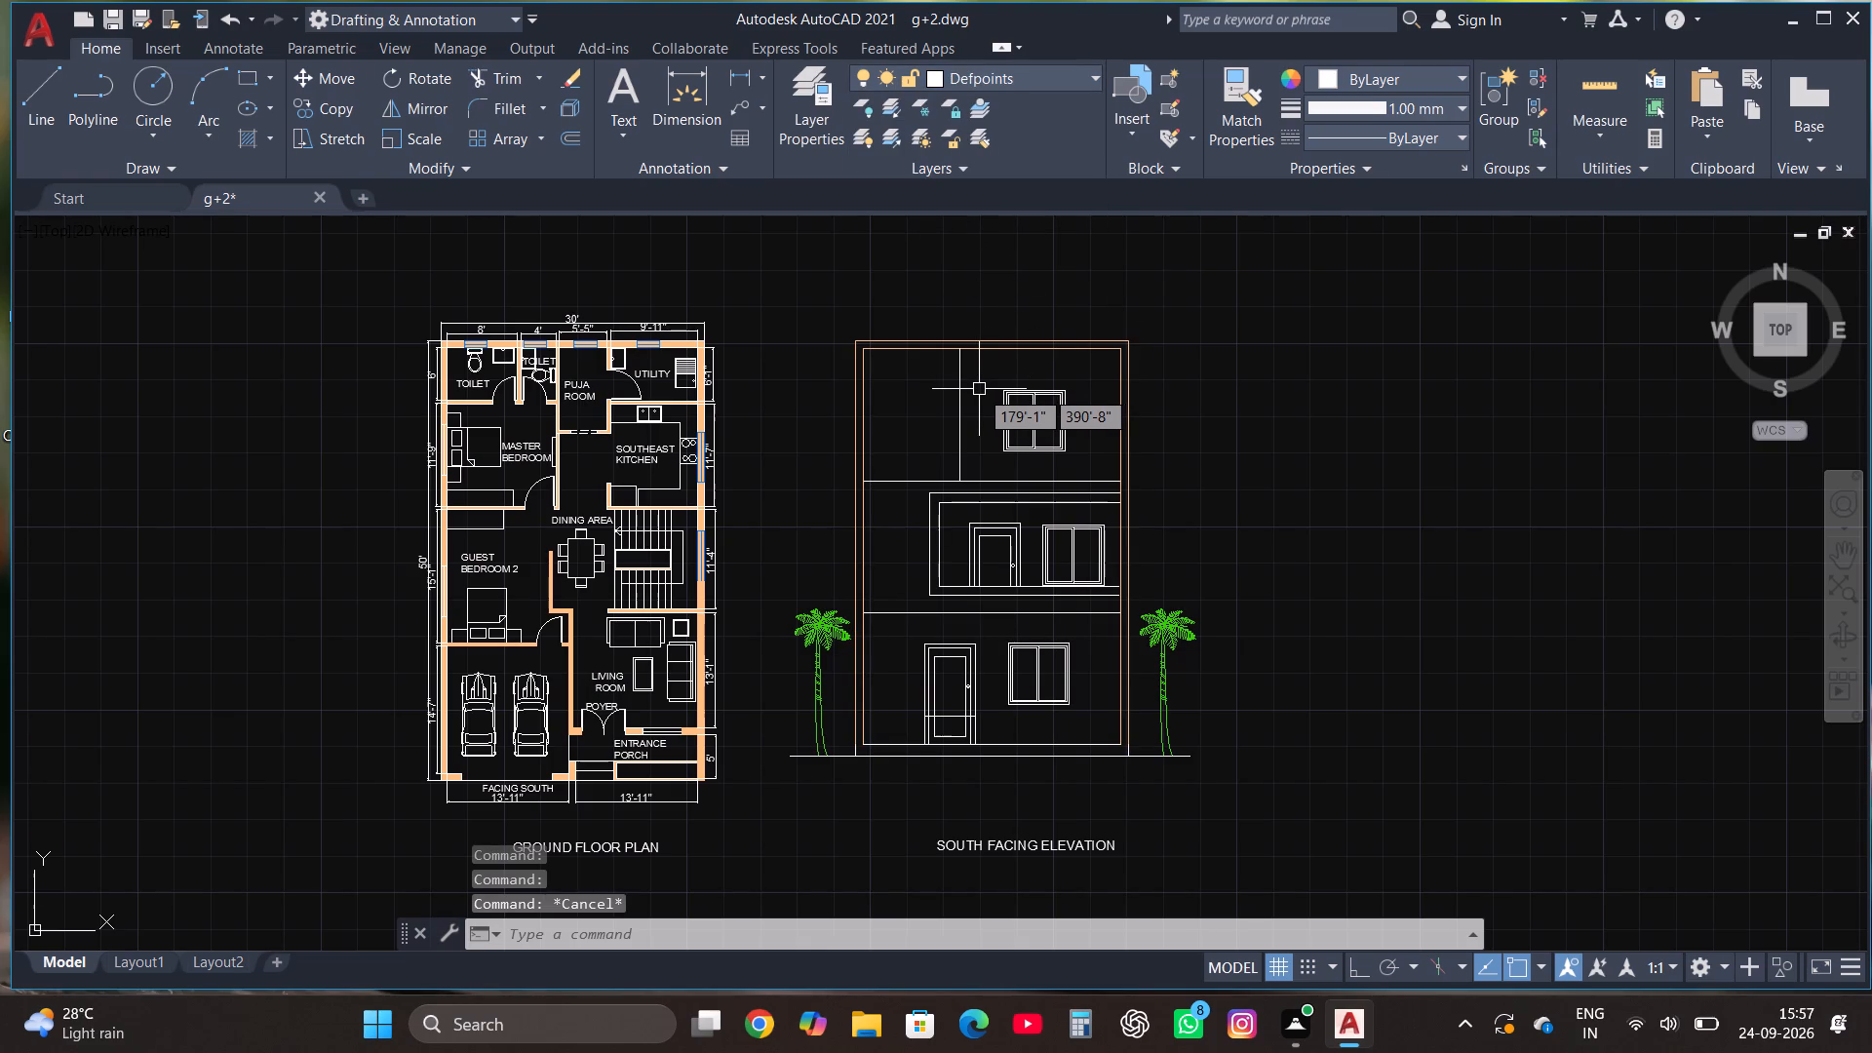
Assign the elevation's ground-floor base line and the long ground line beneath it to the WALL layer.
scroll(1034, 793, "up", 1)
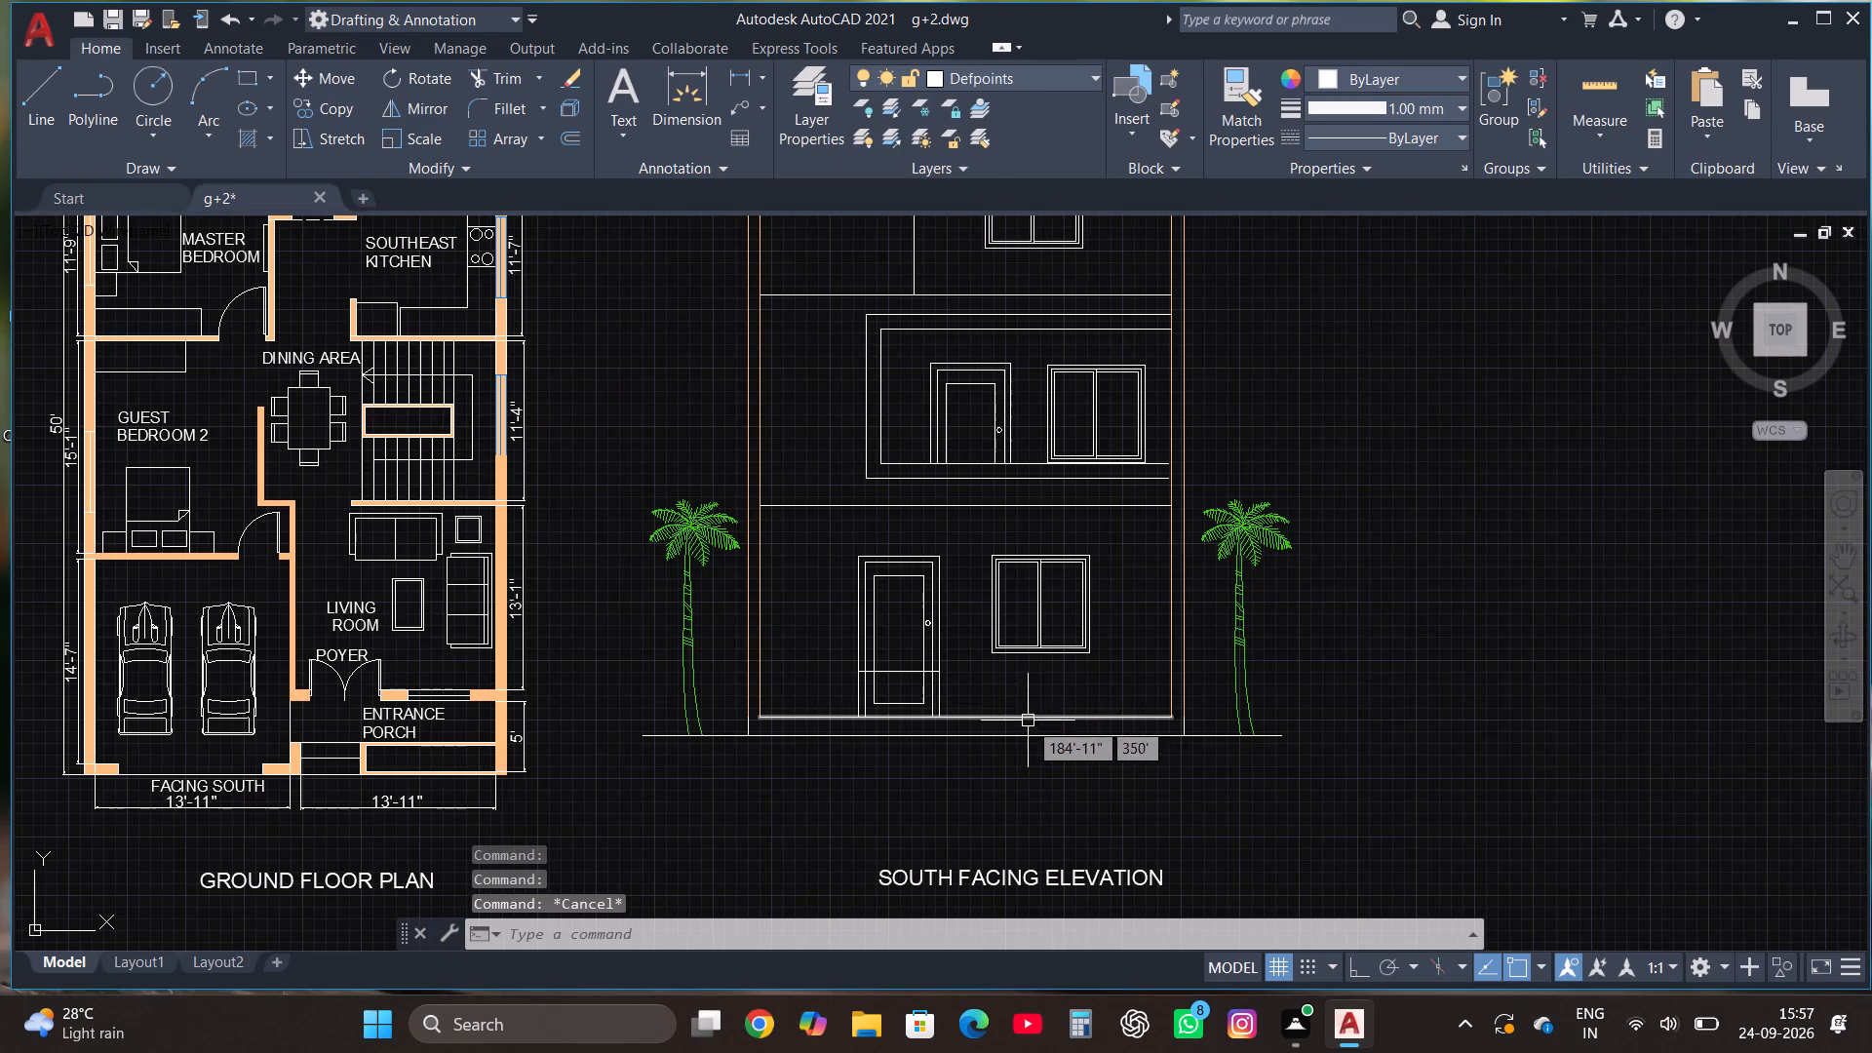
left_click(1028, 721)
left_click(926, 735)
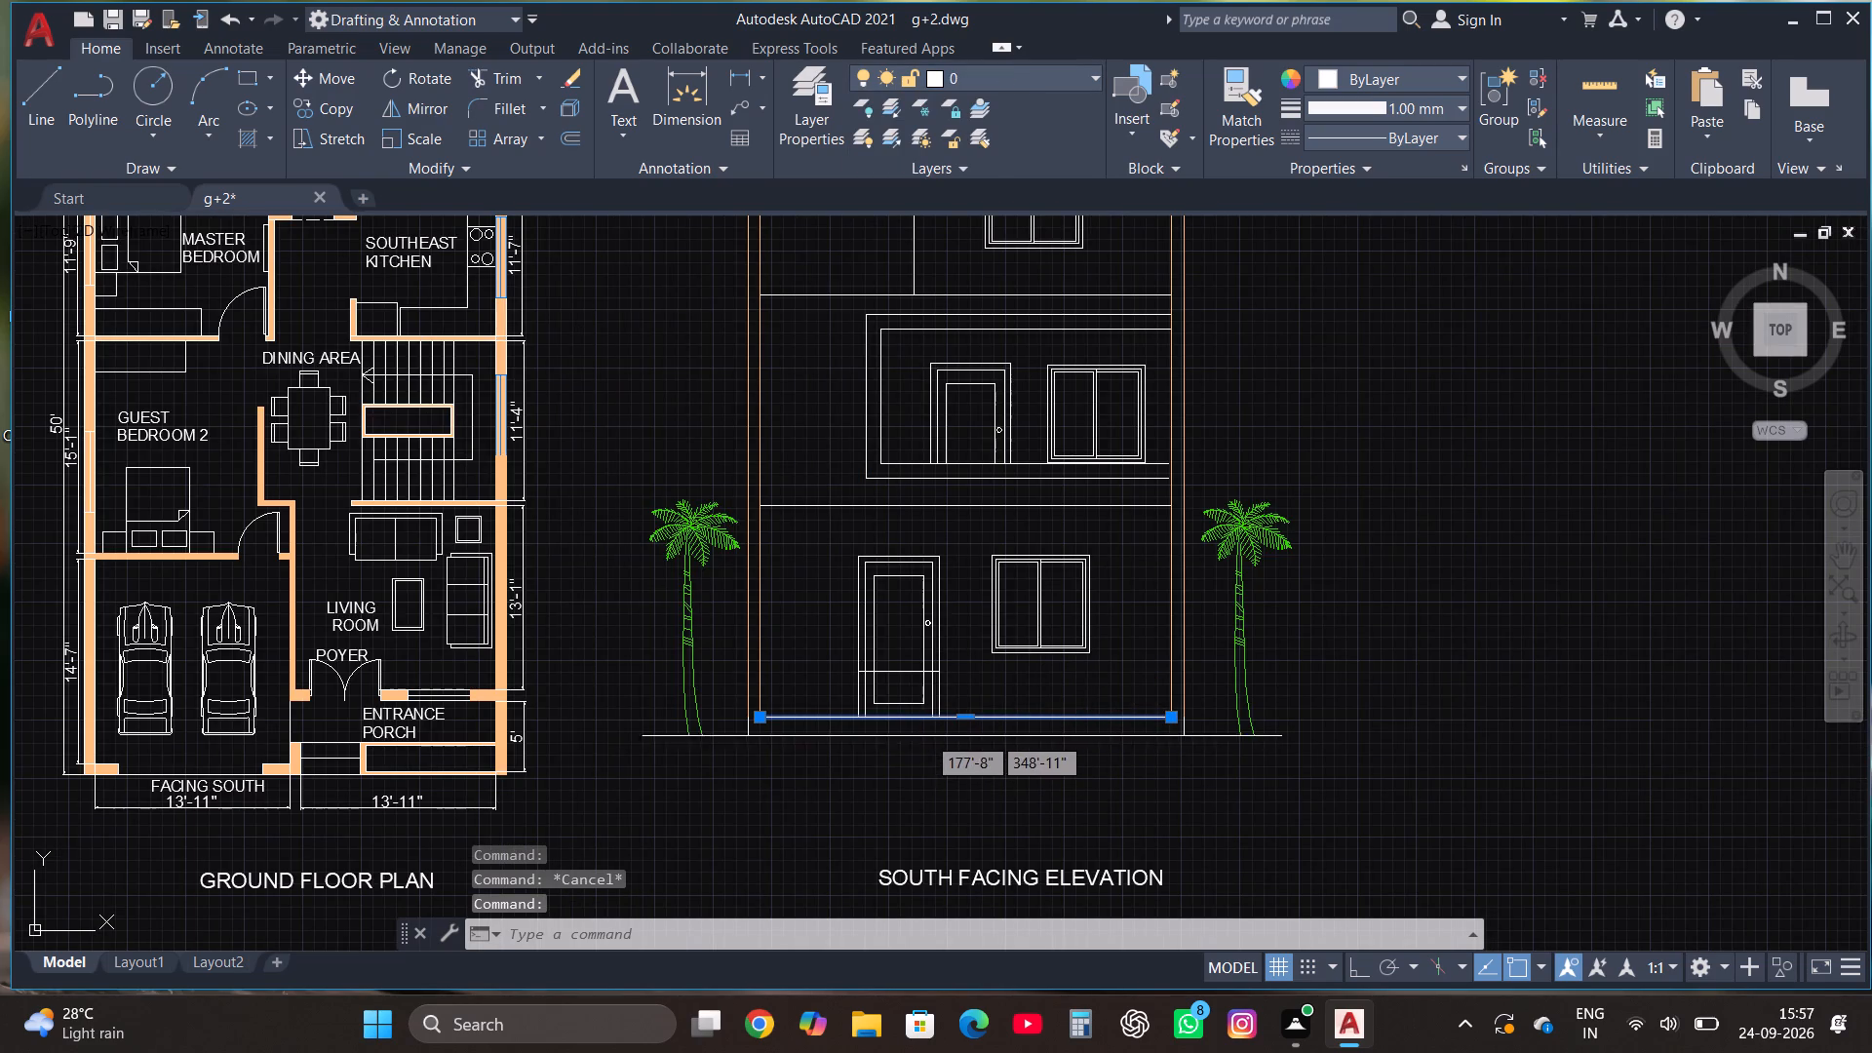
left_click(1000, 69)
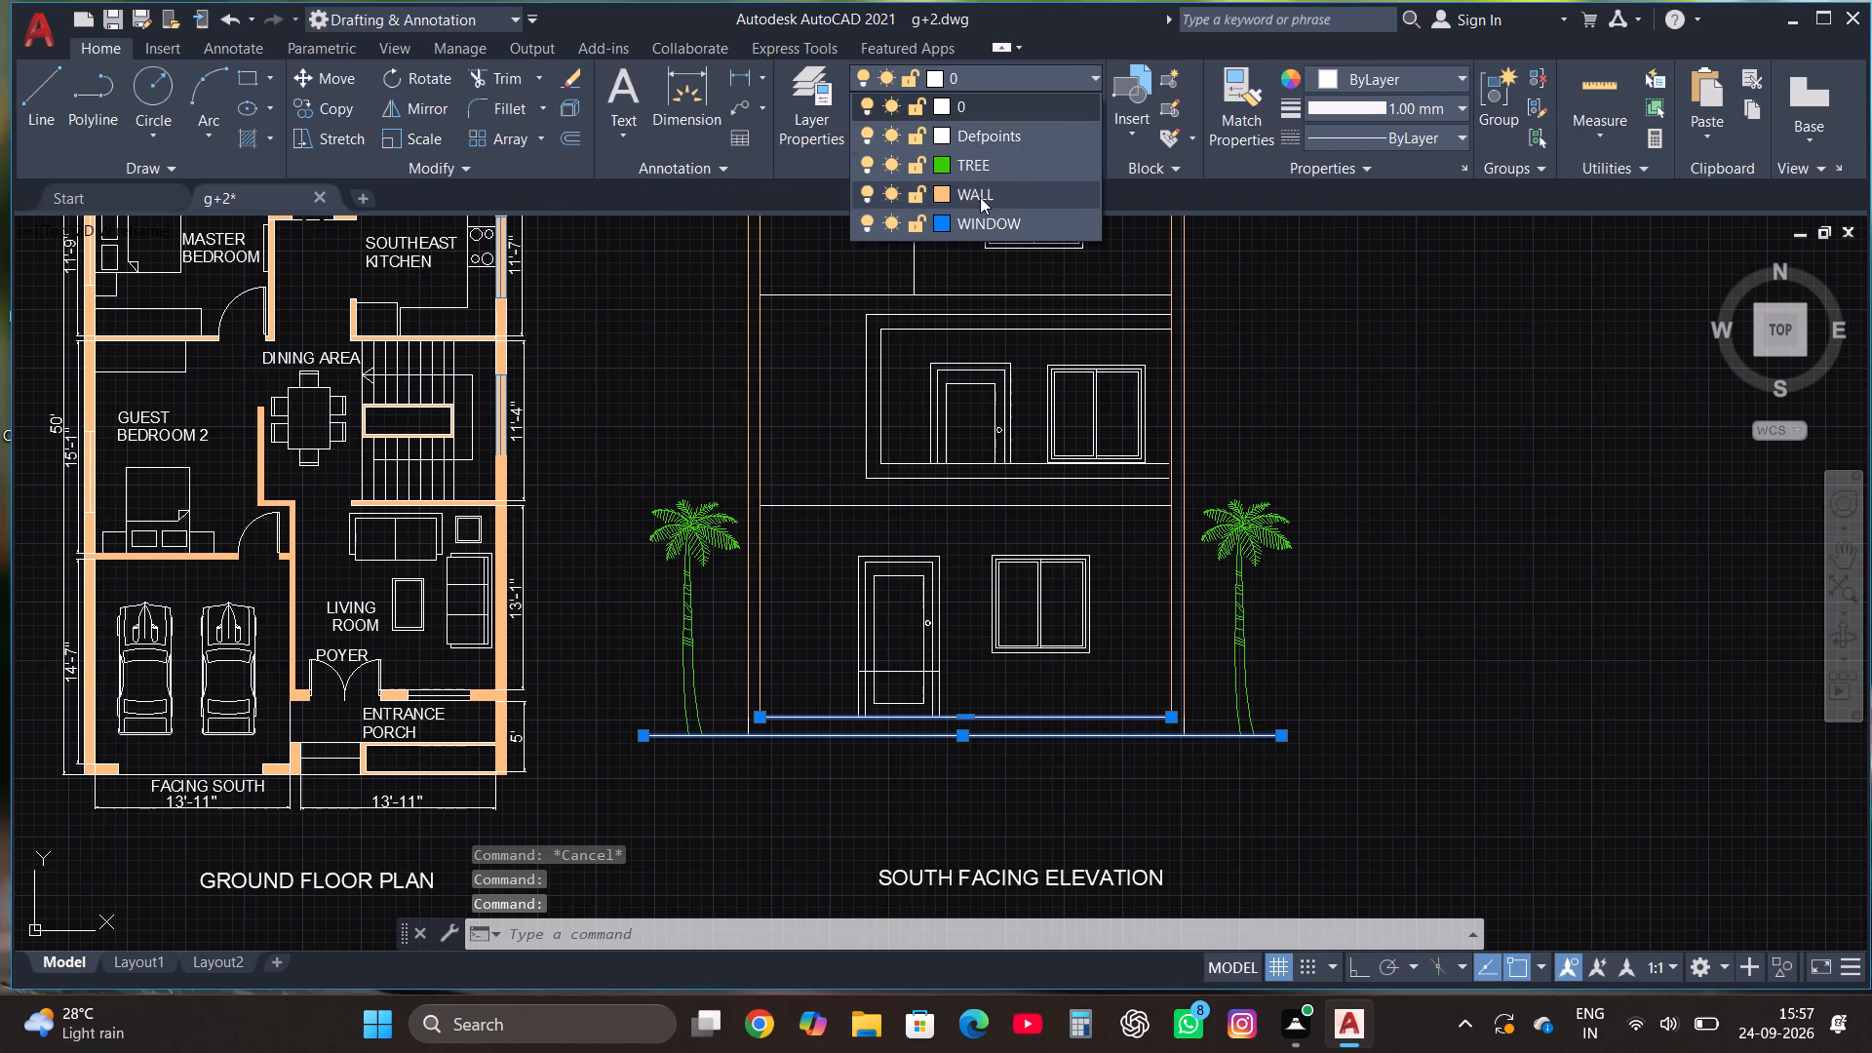
left_click(981, 187)
key("Escape")
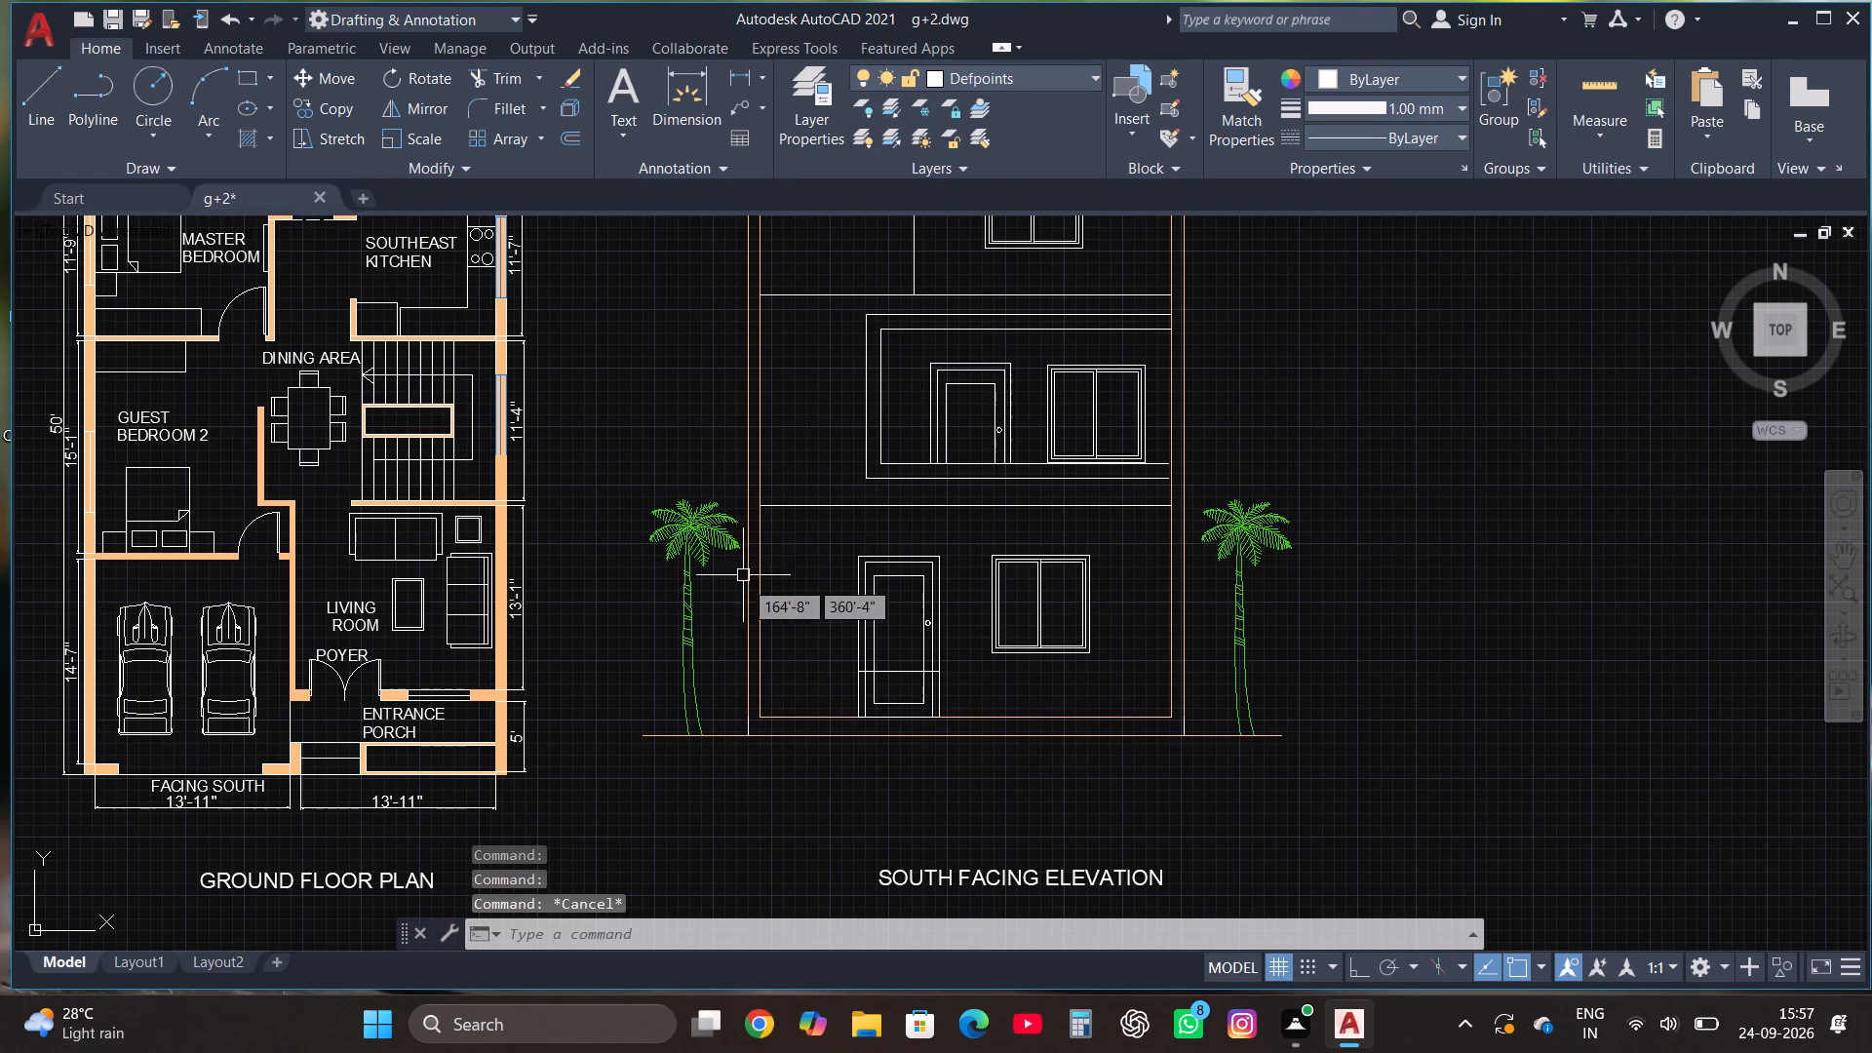
Assign the short outer left wall segment just above the elevation's ground line to the WALL layer.
left_click(750, 729)
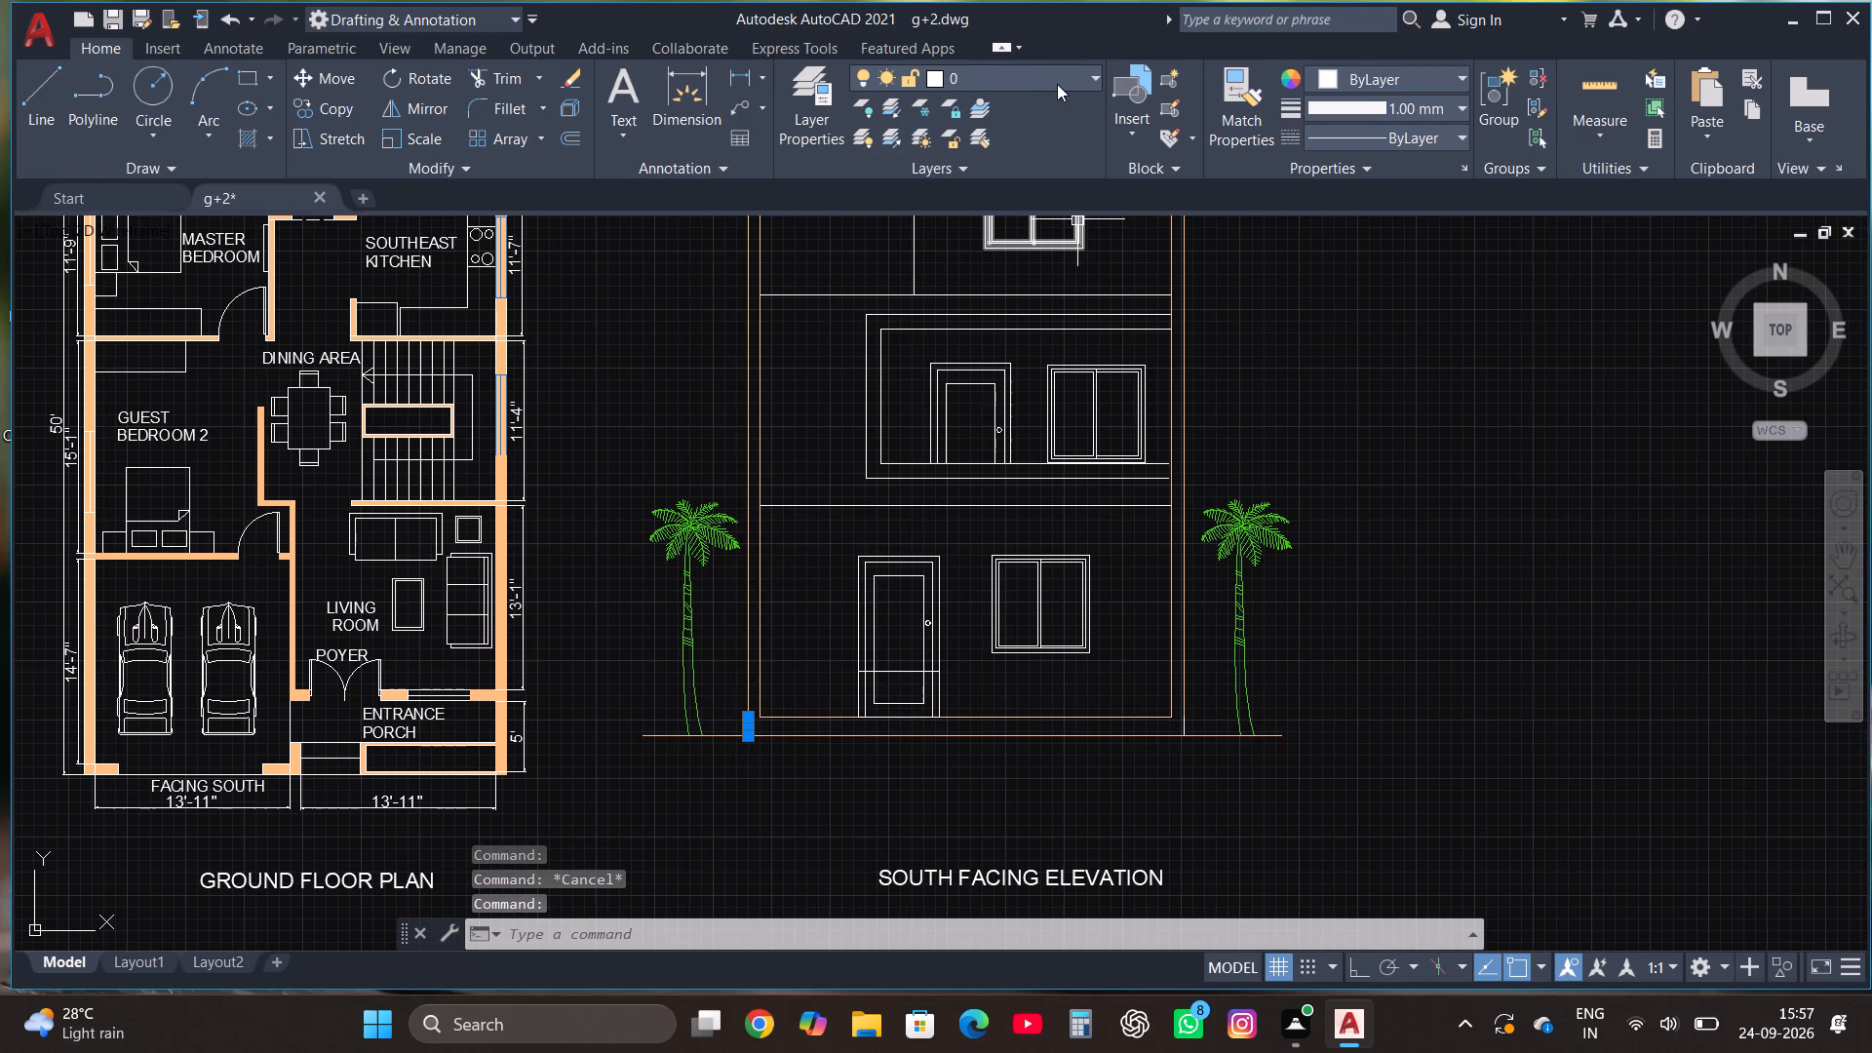
left_click(1055, 85)
left_click(941, 207)
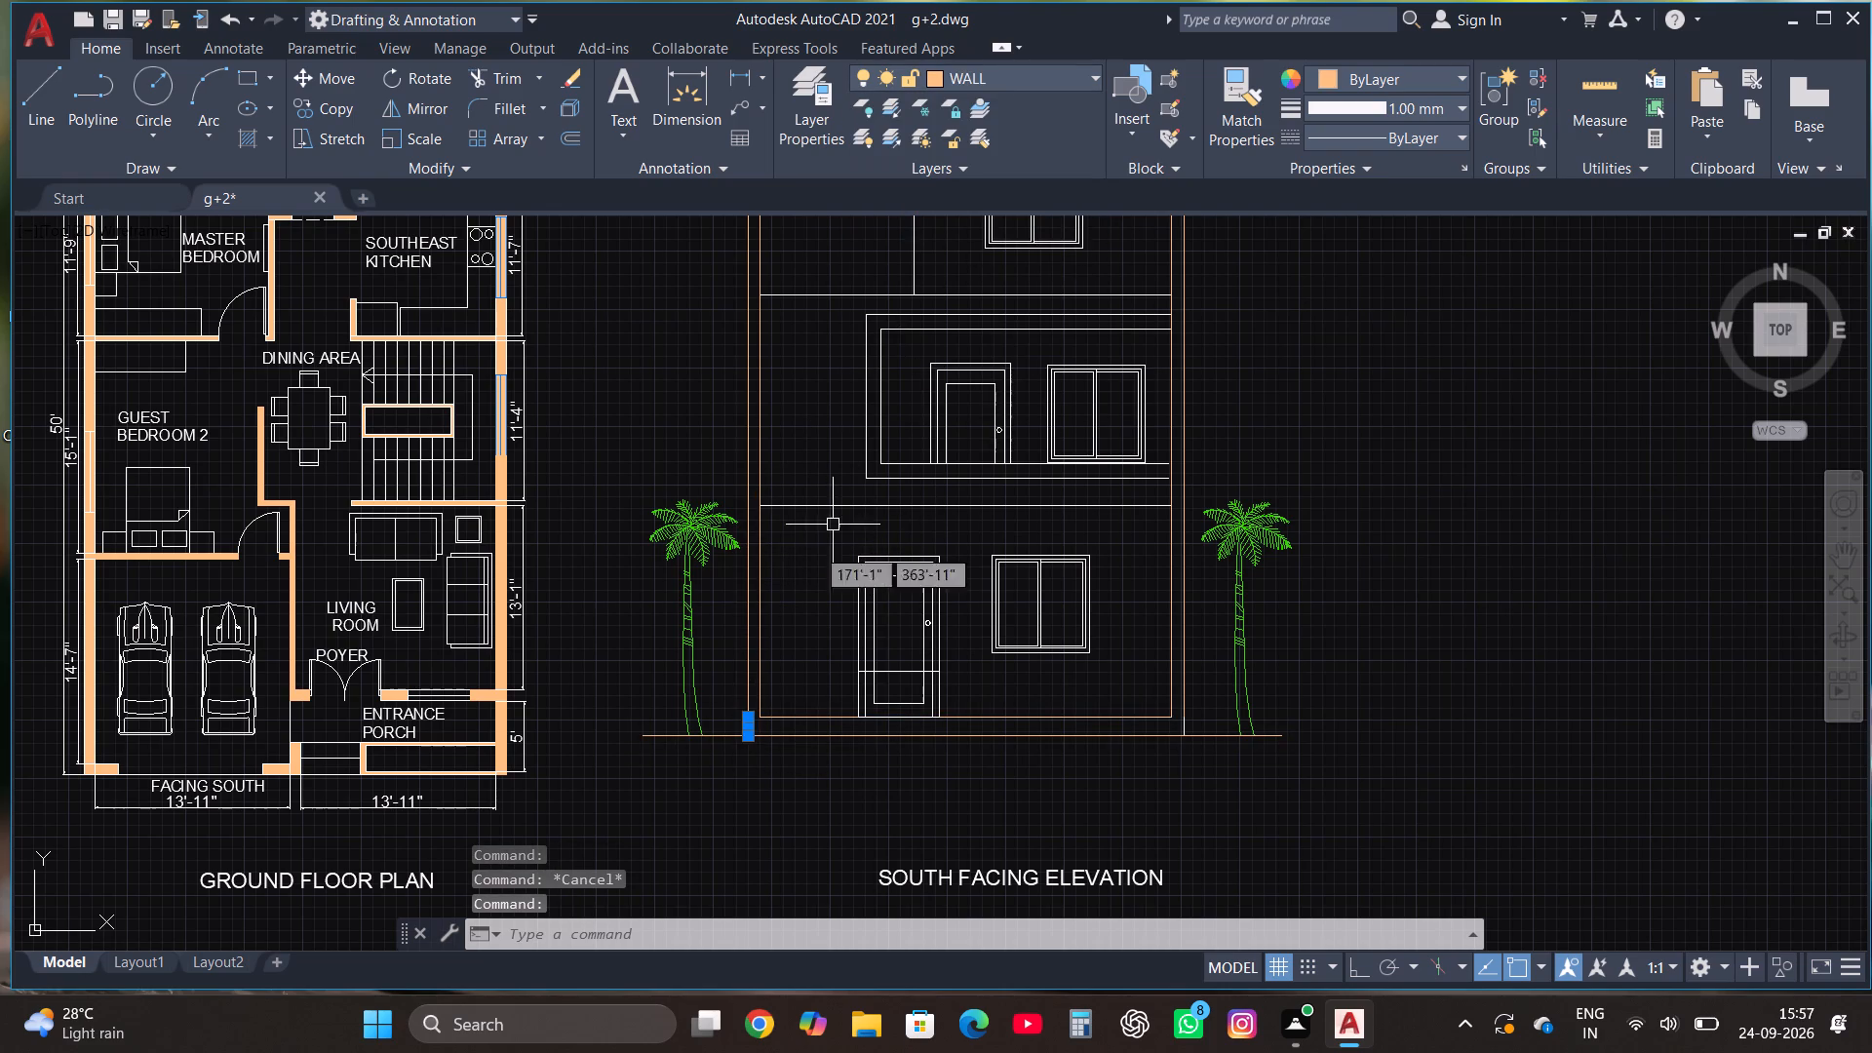
key("Escape")
Trim away all pieces of the horizontal line crossing the lower part of the elevation's ground-floor door and frame.
scroll(724, 656, "down", 2)
scroll(794, 667, "up", 2)
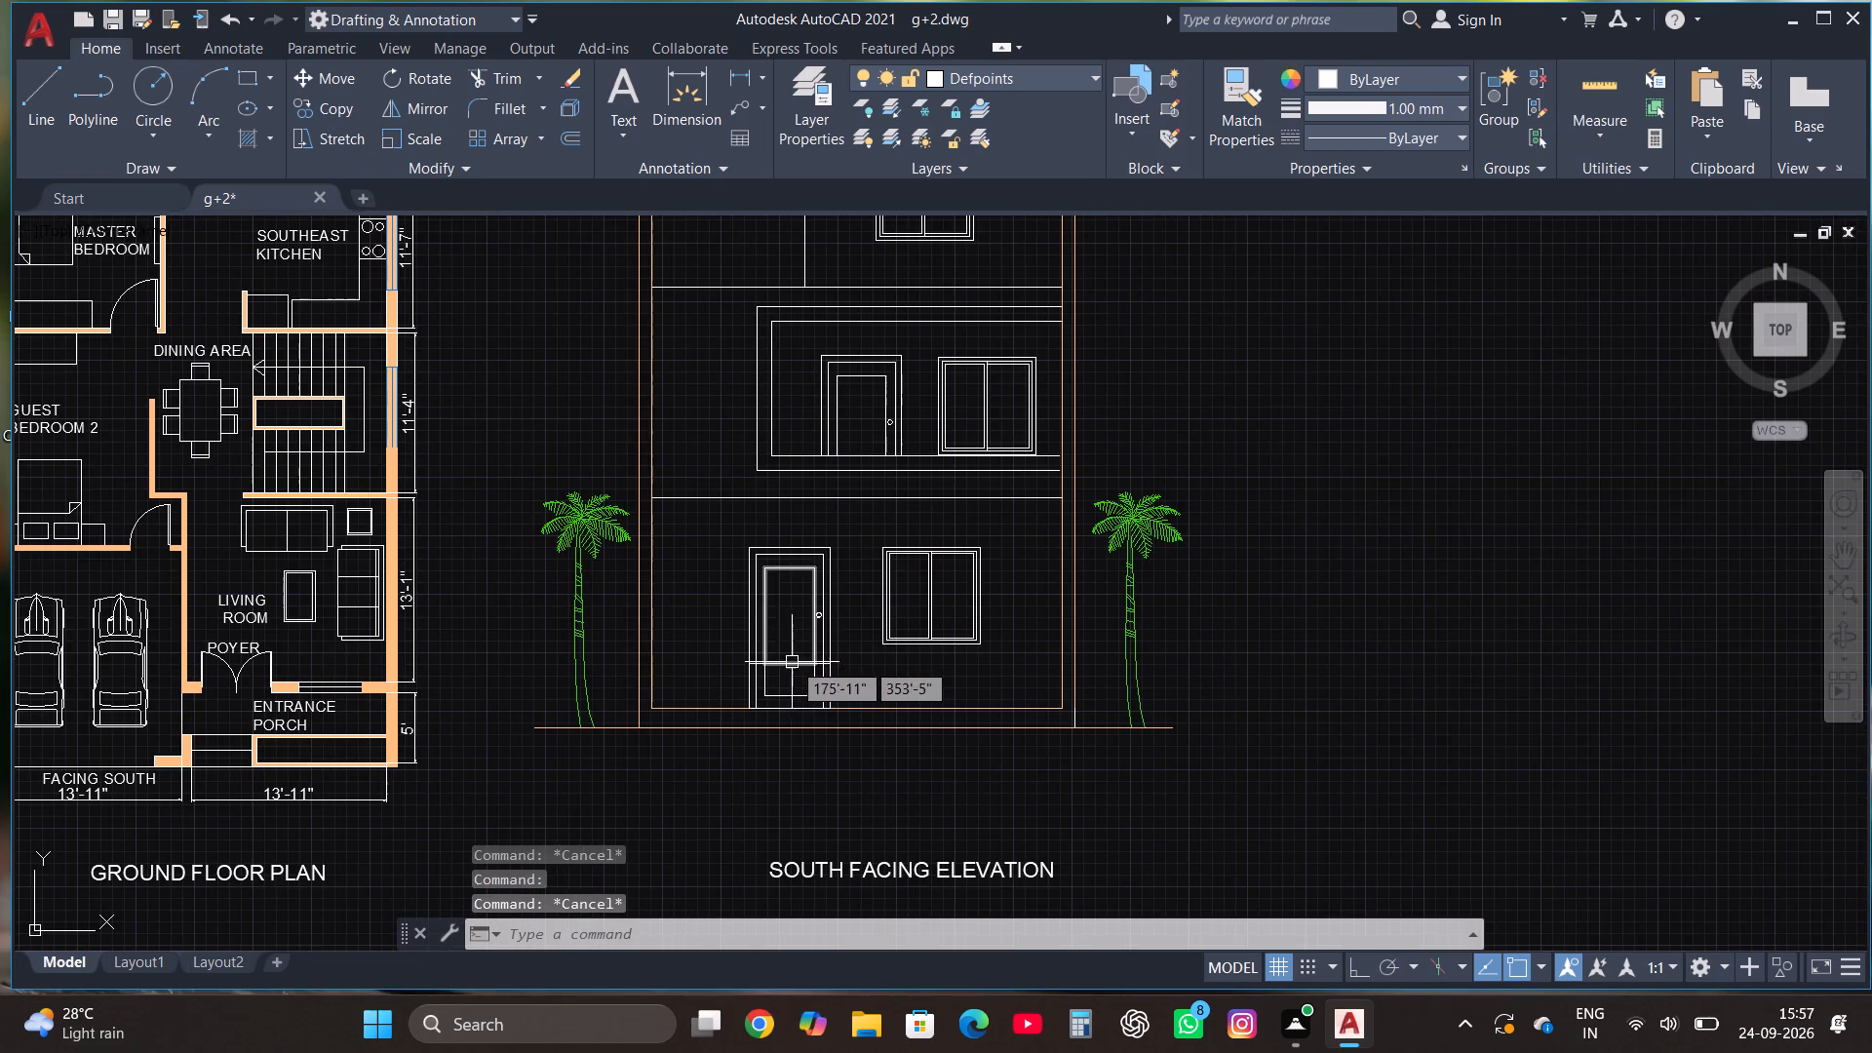
left_click(791, 661)
scroll(807, 669, "up", 1)
key("Escape")
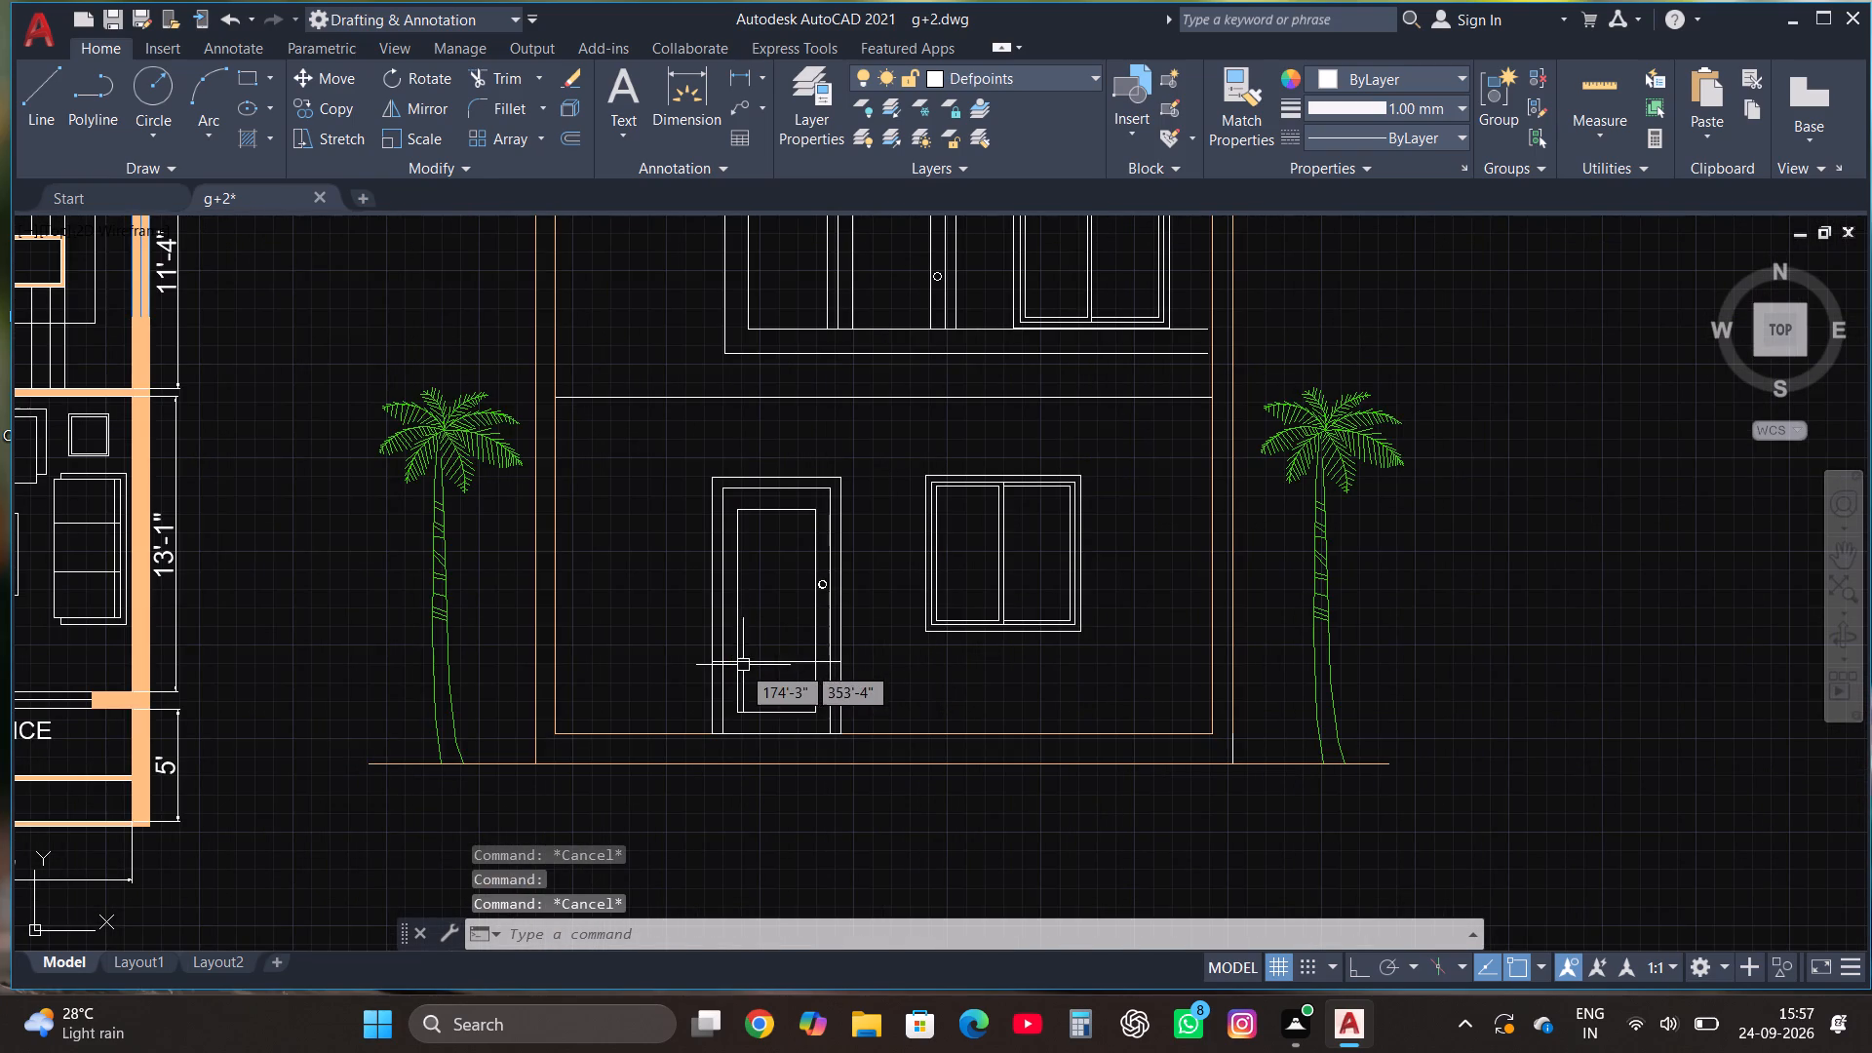
scroll(739, 666, "up", 1)
left_click(501, 84)
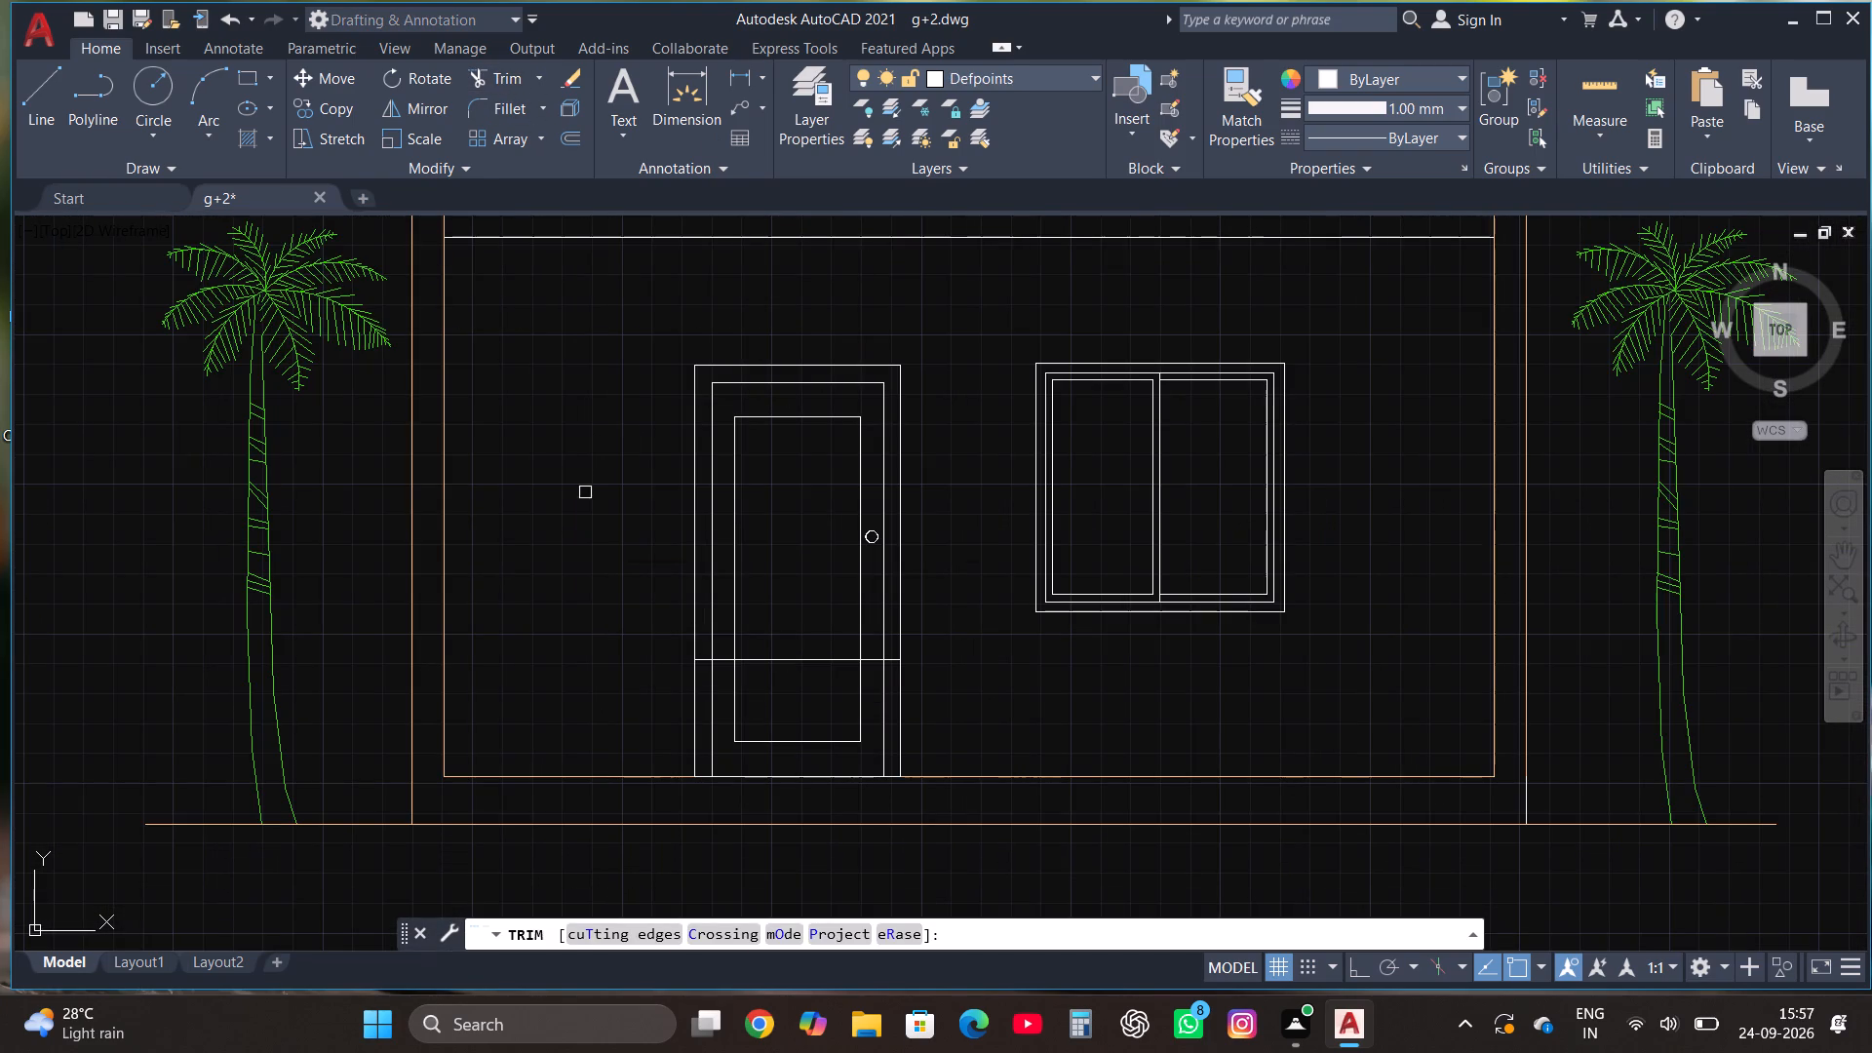
scroll(820, 659, "up", 2)
left_click(797, 648)
left_click(788, 732)
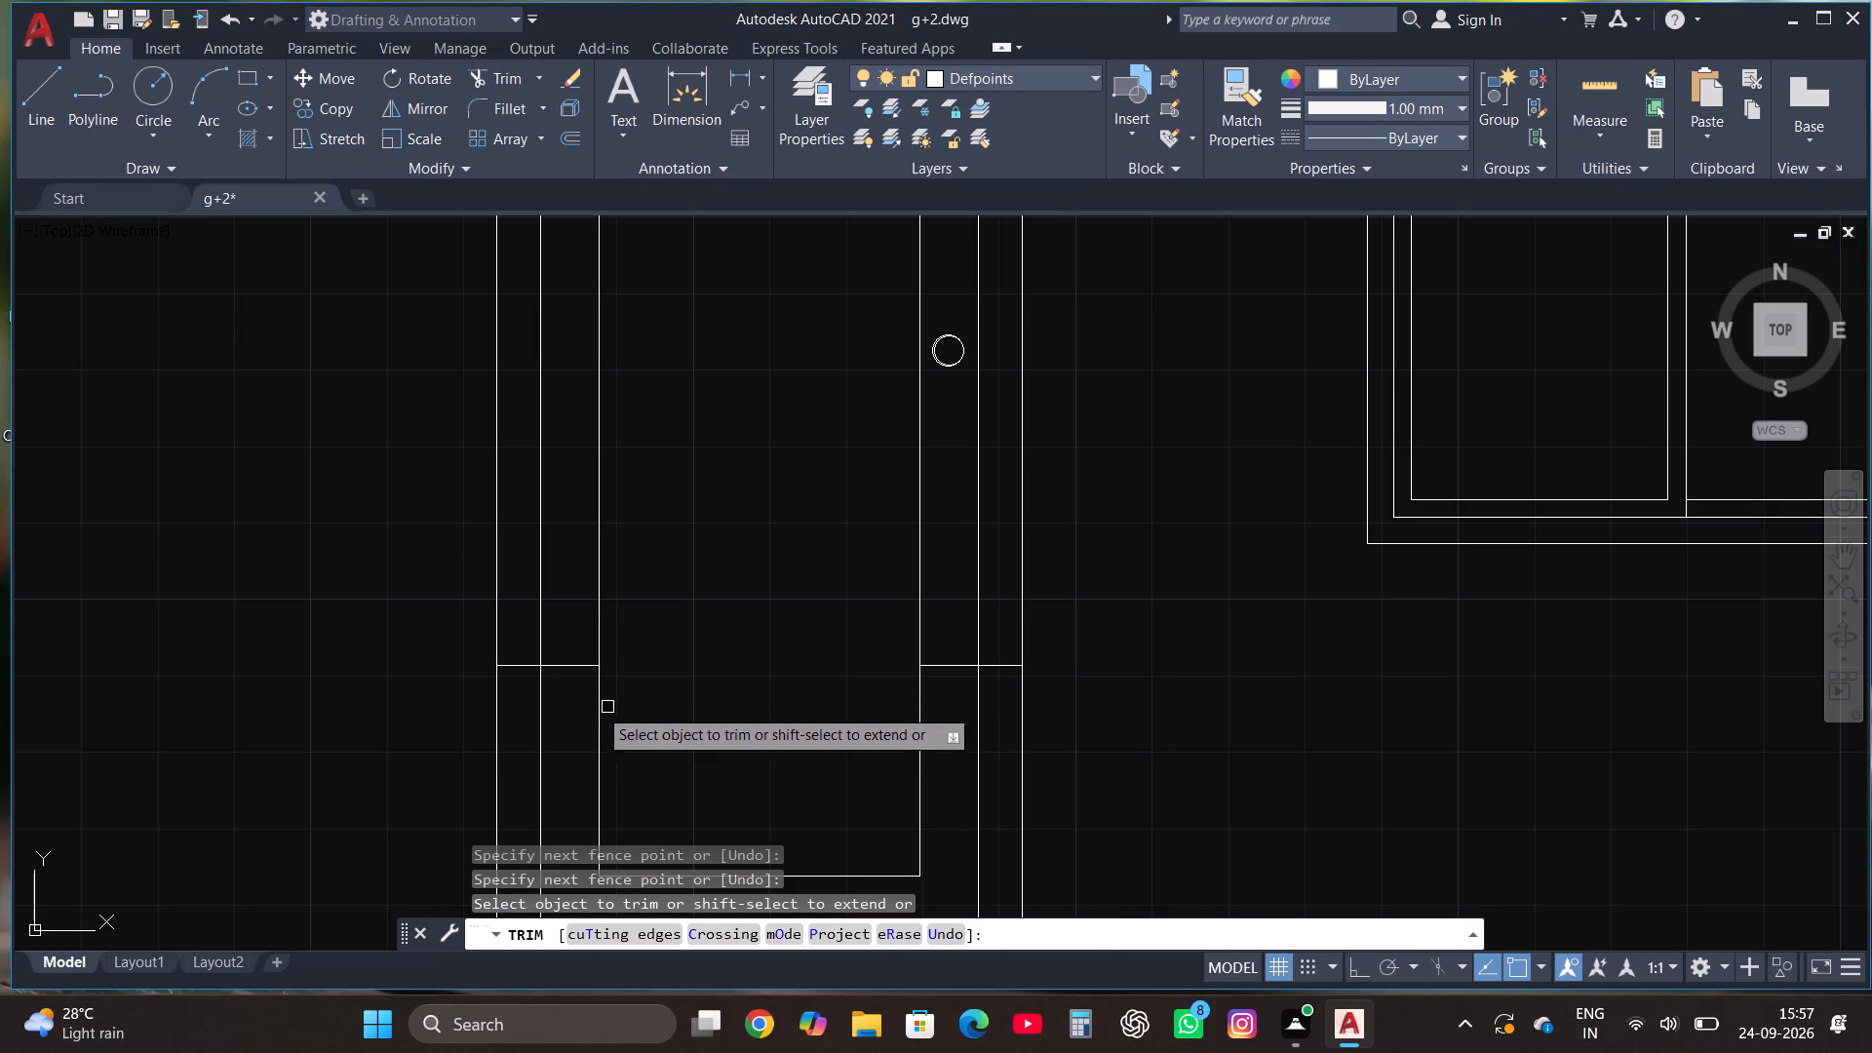
left_click(571, 666)
left_click(517, 662)
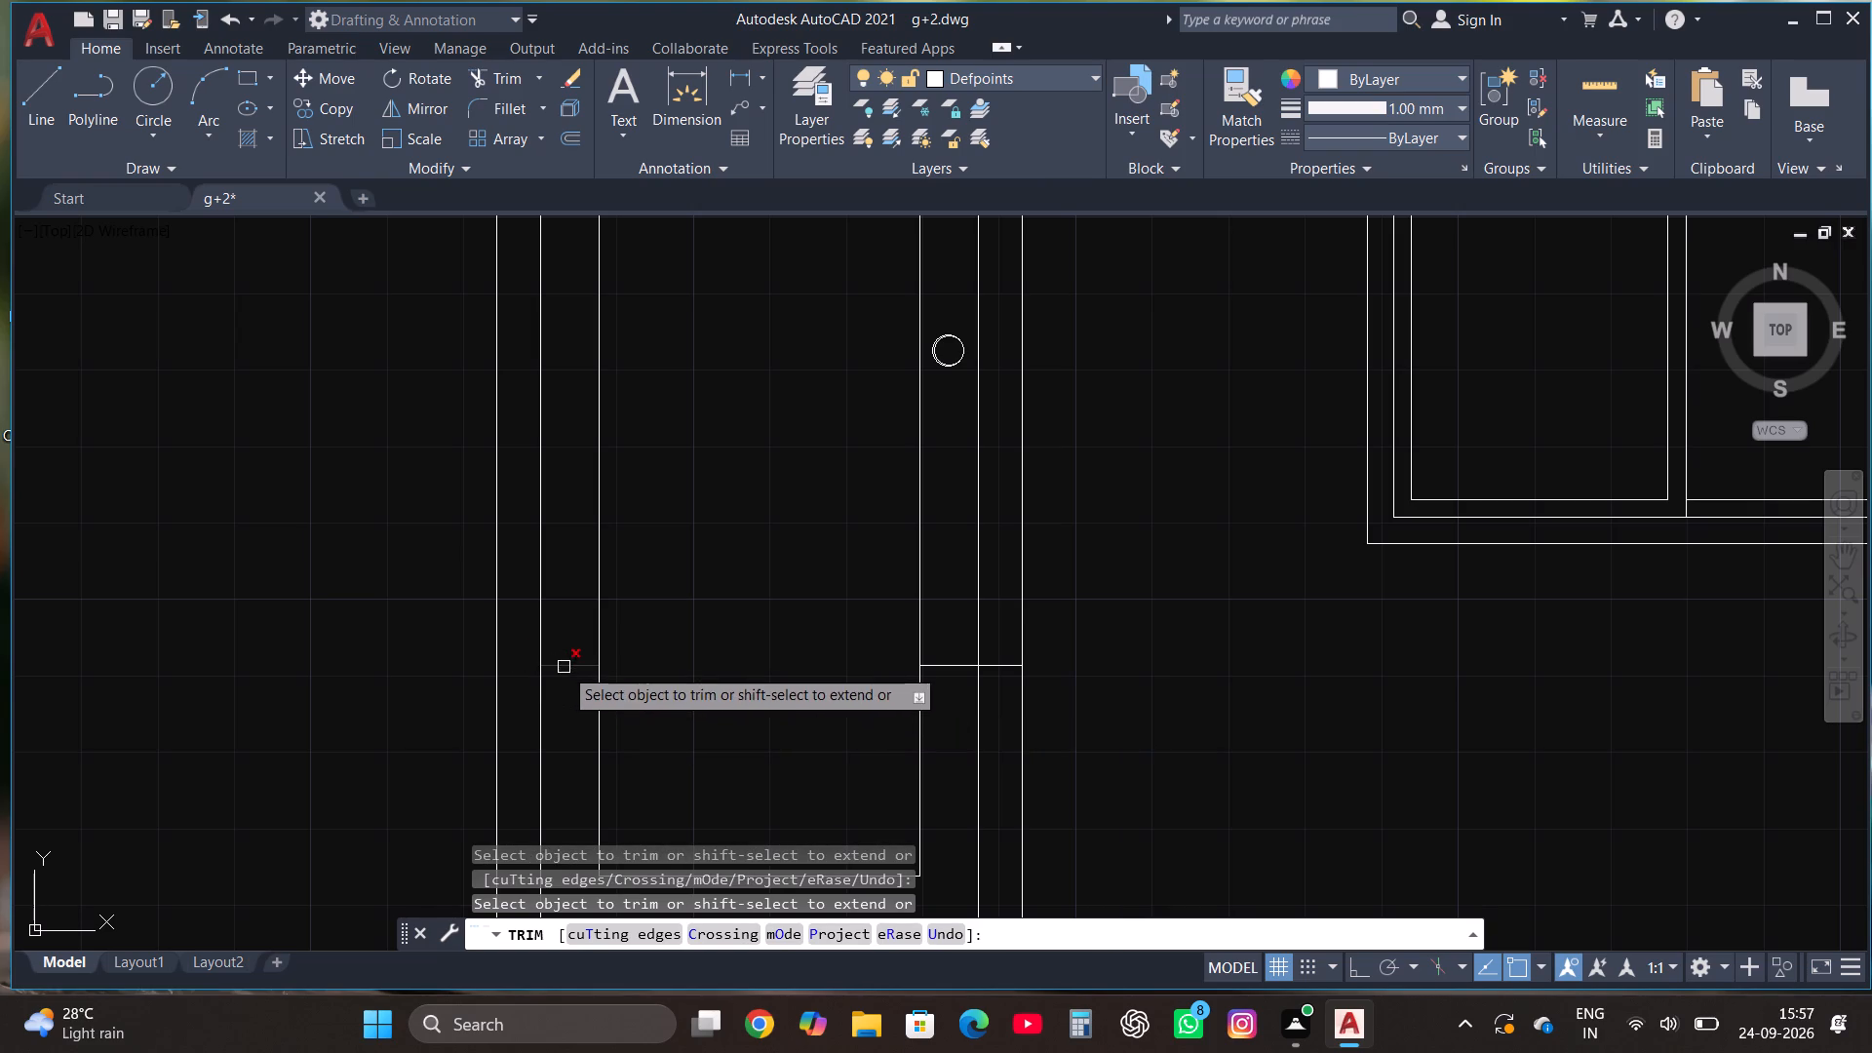
left_click(565, 667)
double_click(945, 667)
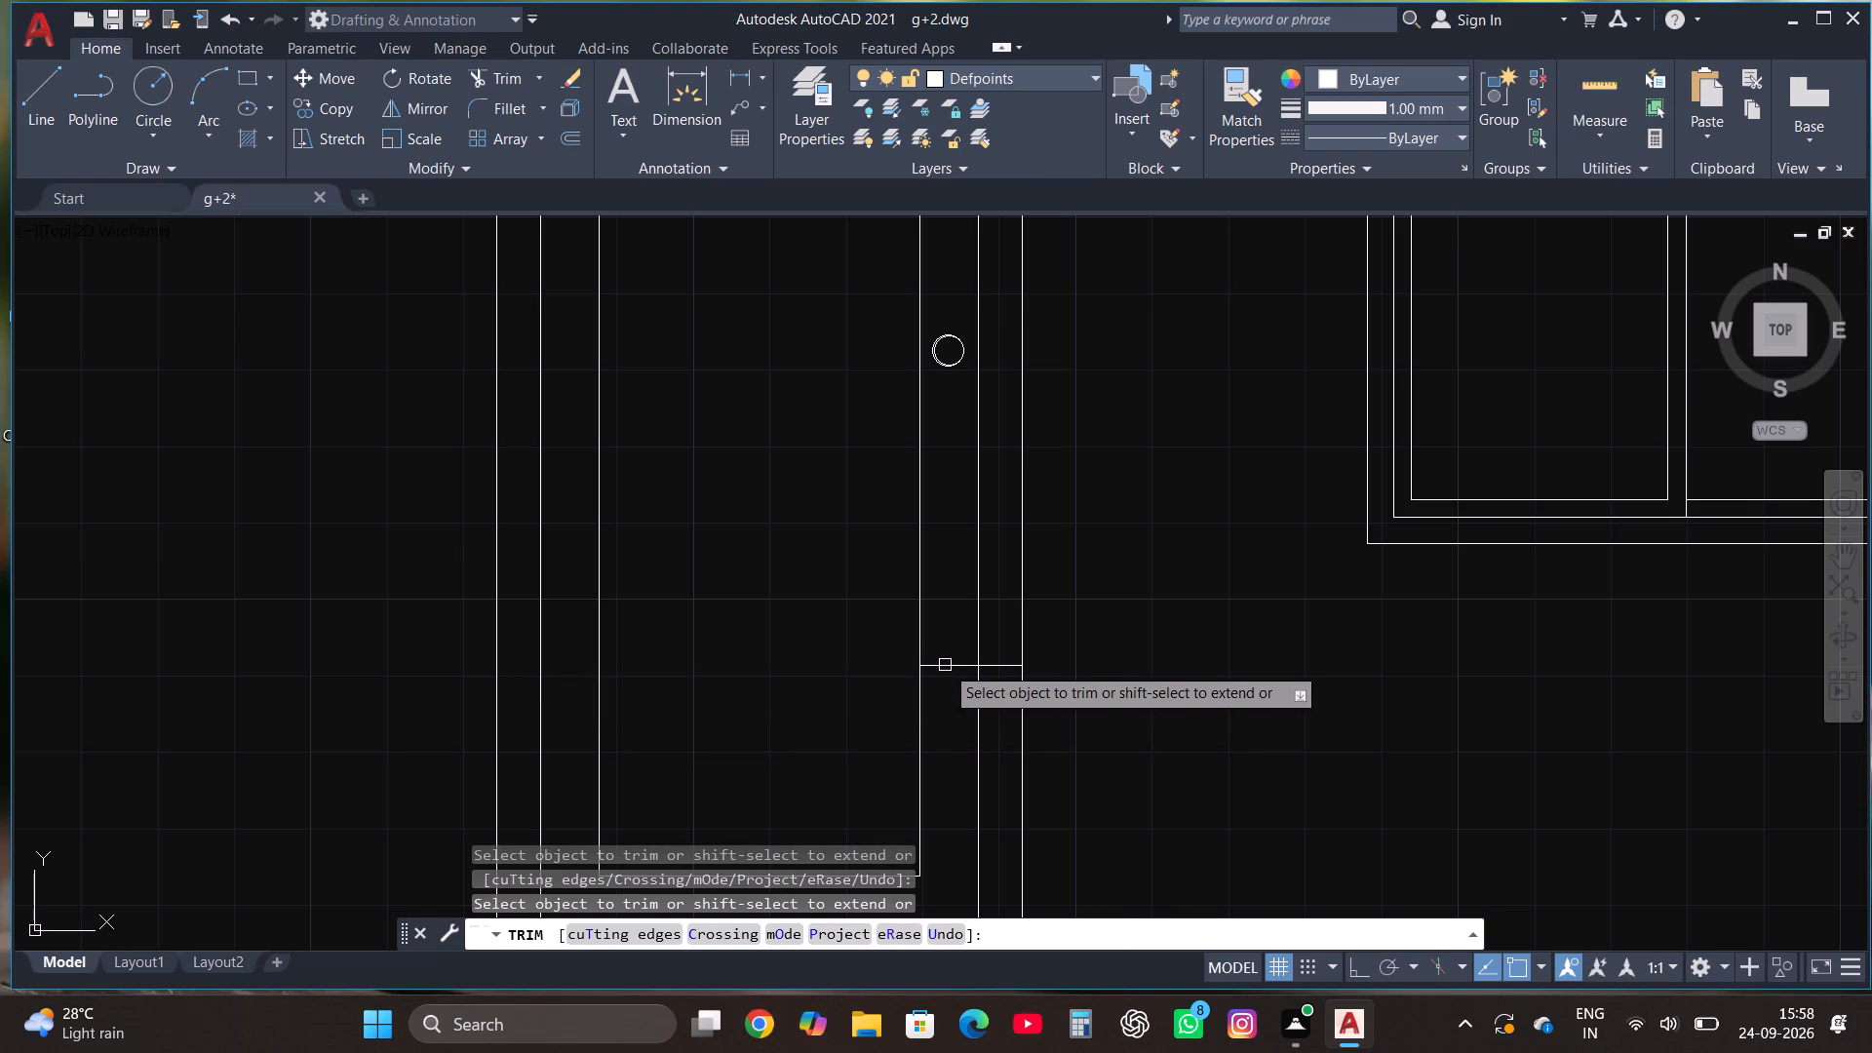
left_click(953, 662)
left_click(995, 663)
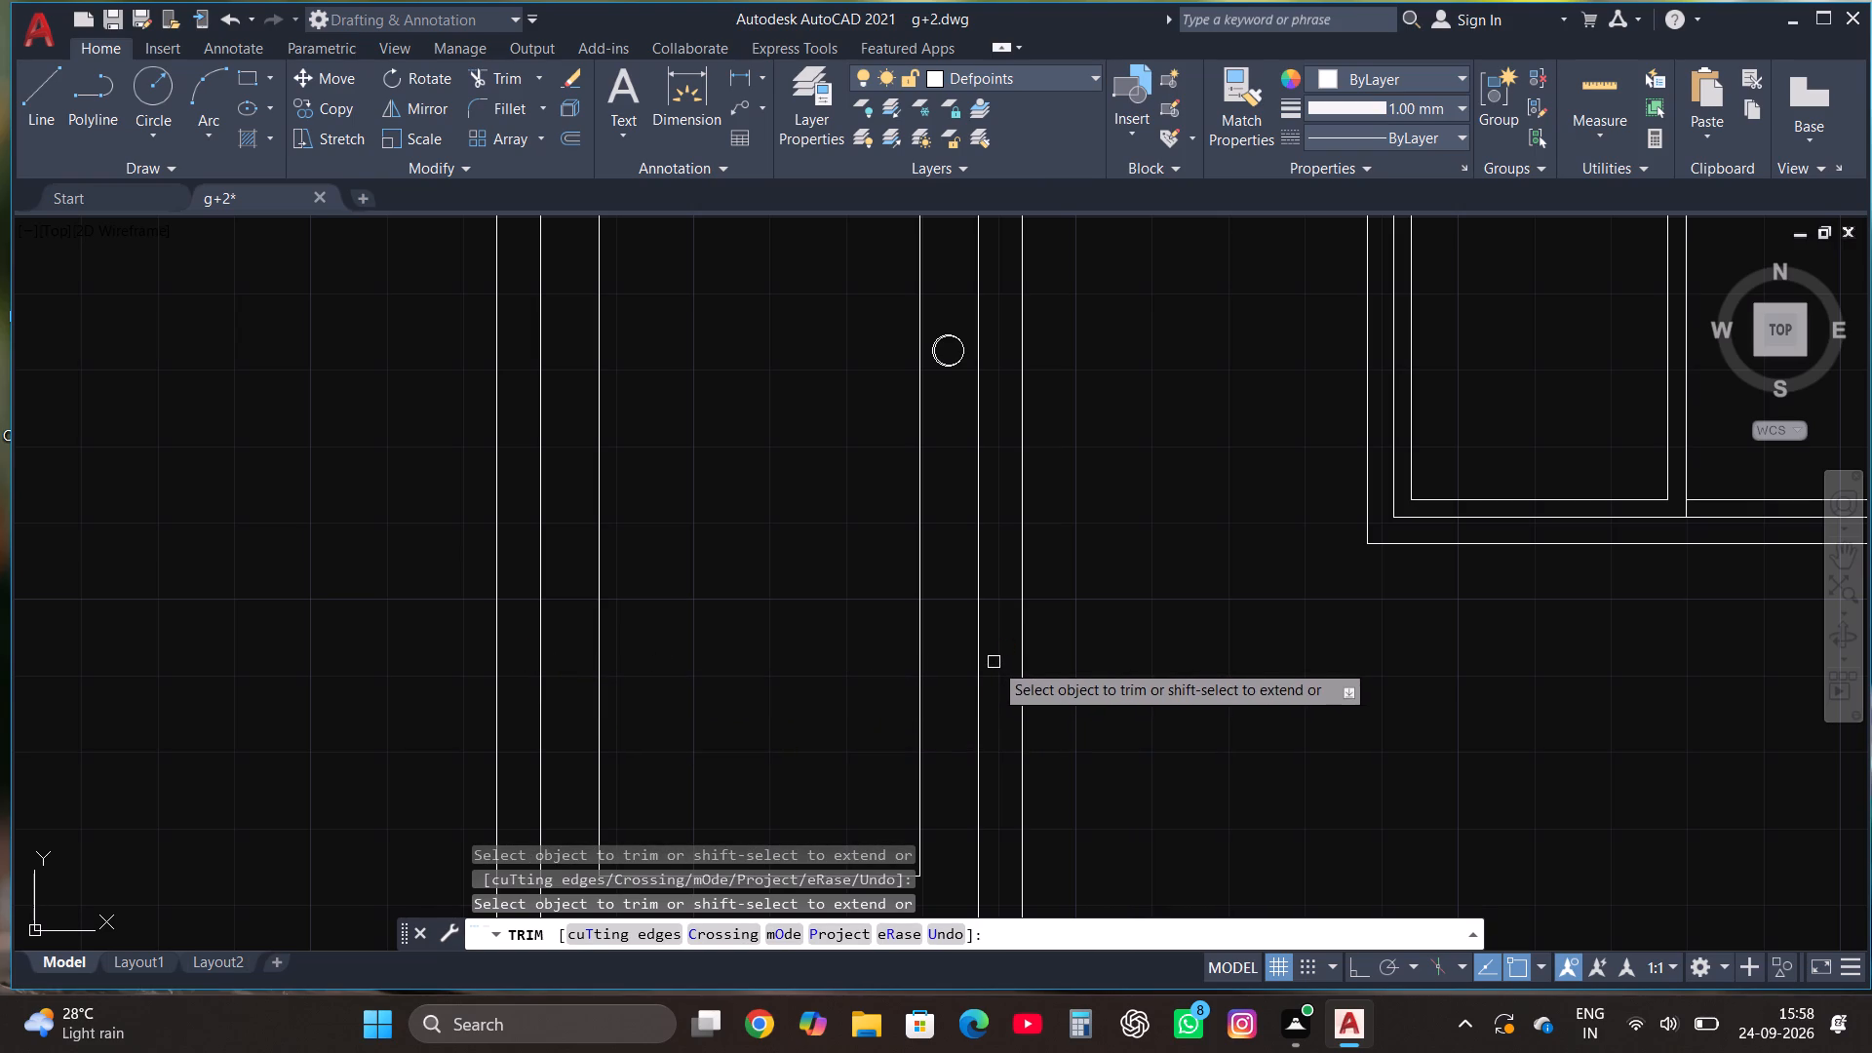
key("Escape")
Examine the overall drawing, covering the elevation and the ground, first and second floor plans.
scroll(985, 661, "down", 3)
scroll(1002, 563, "down", 4)
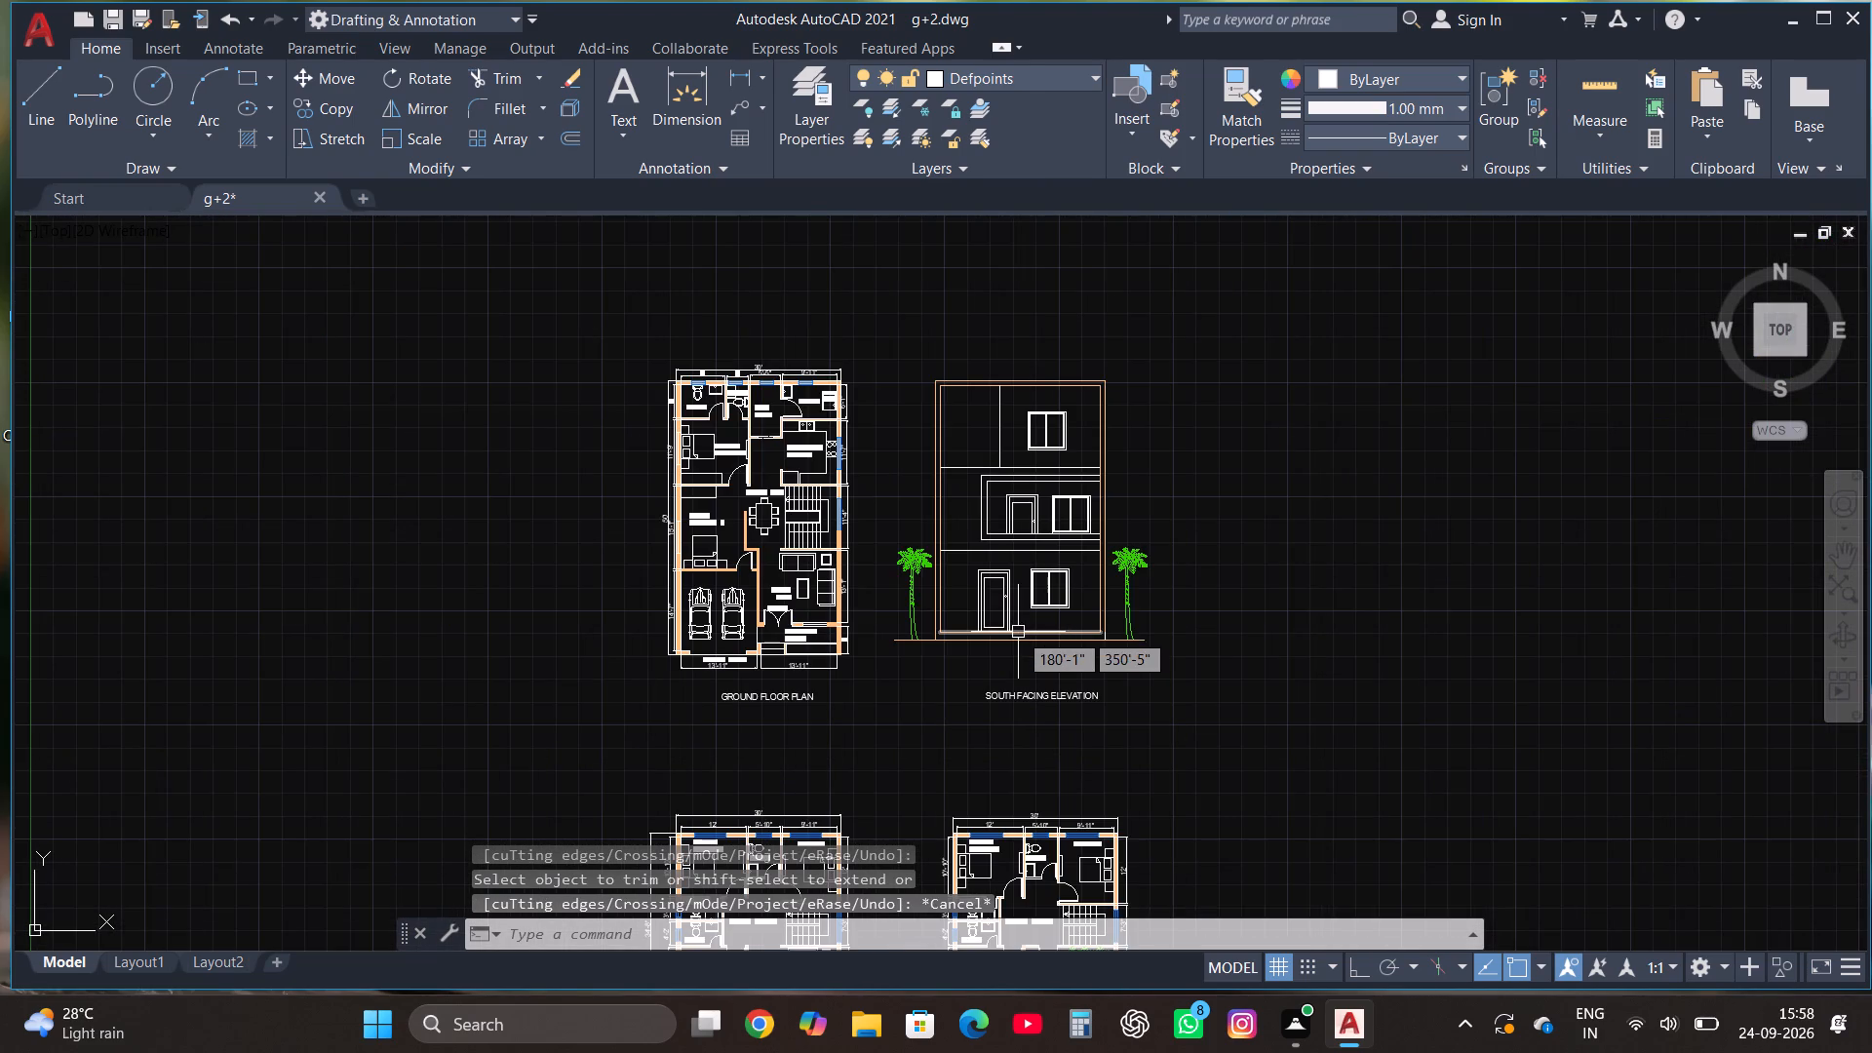
scroll(1018, 632, "up", 1)
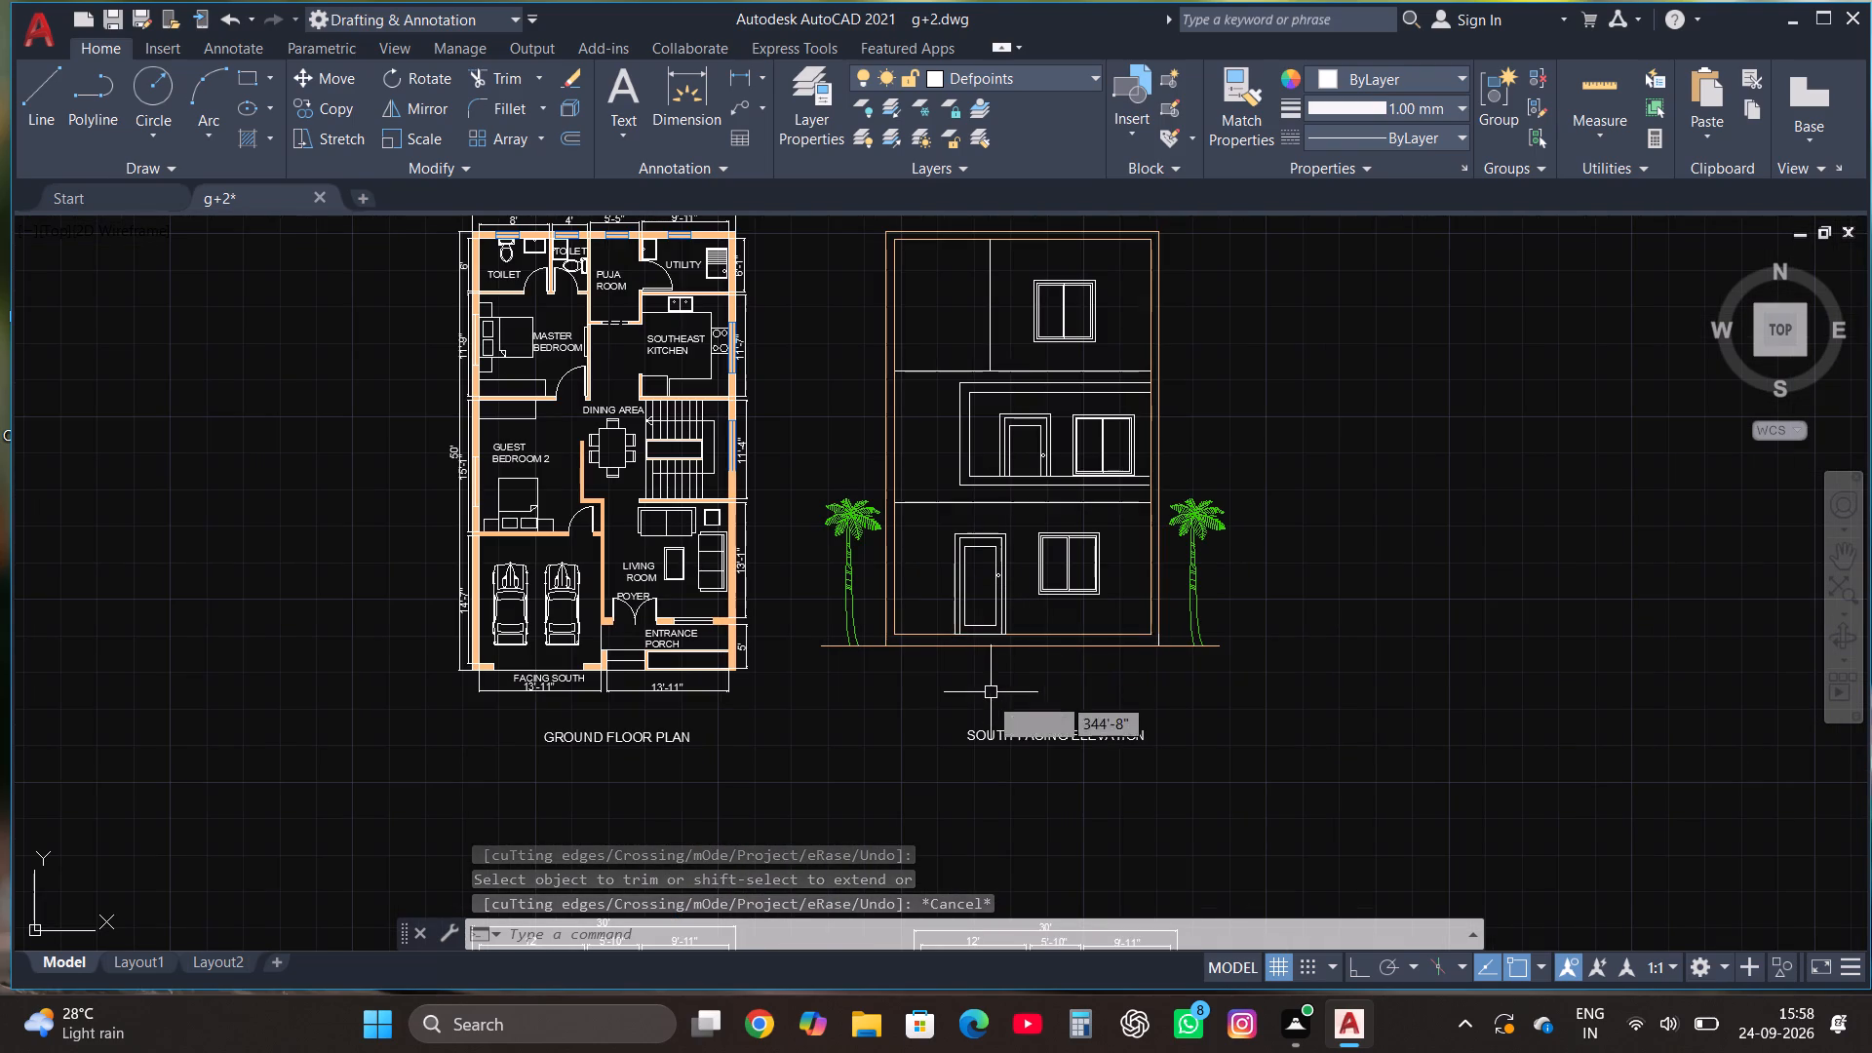
scroll(976, 742, "down", 4)
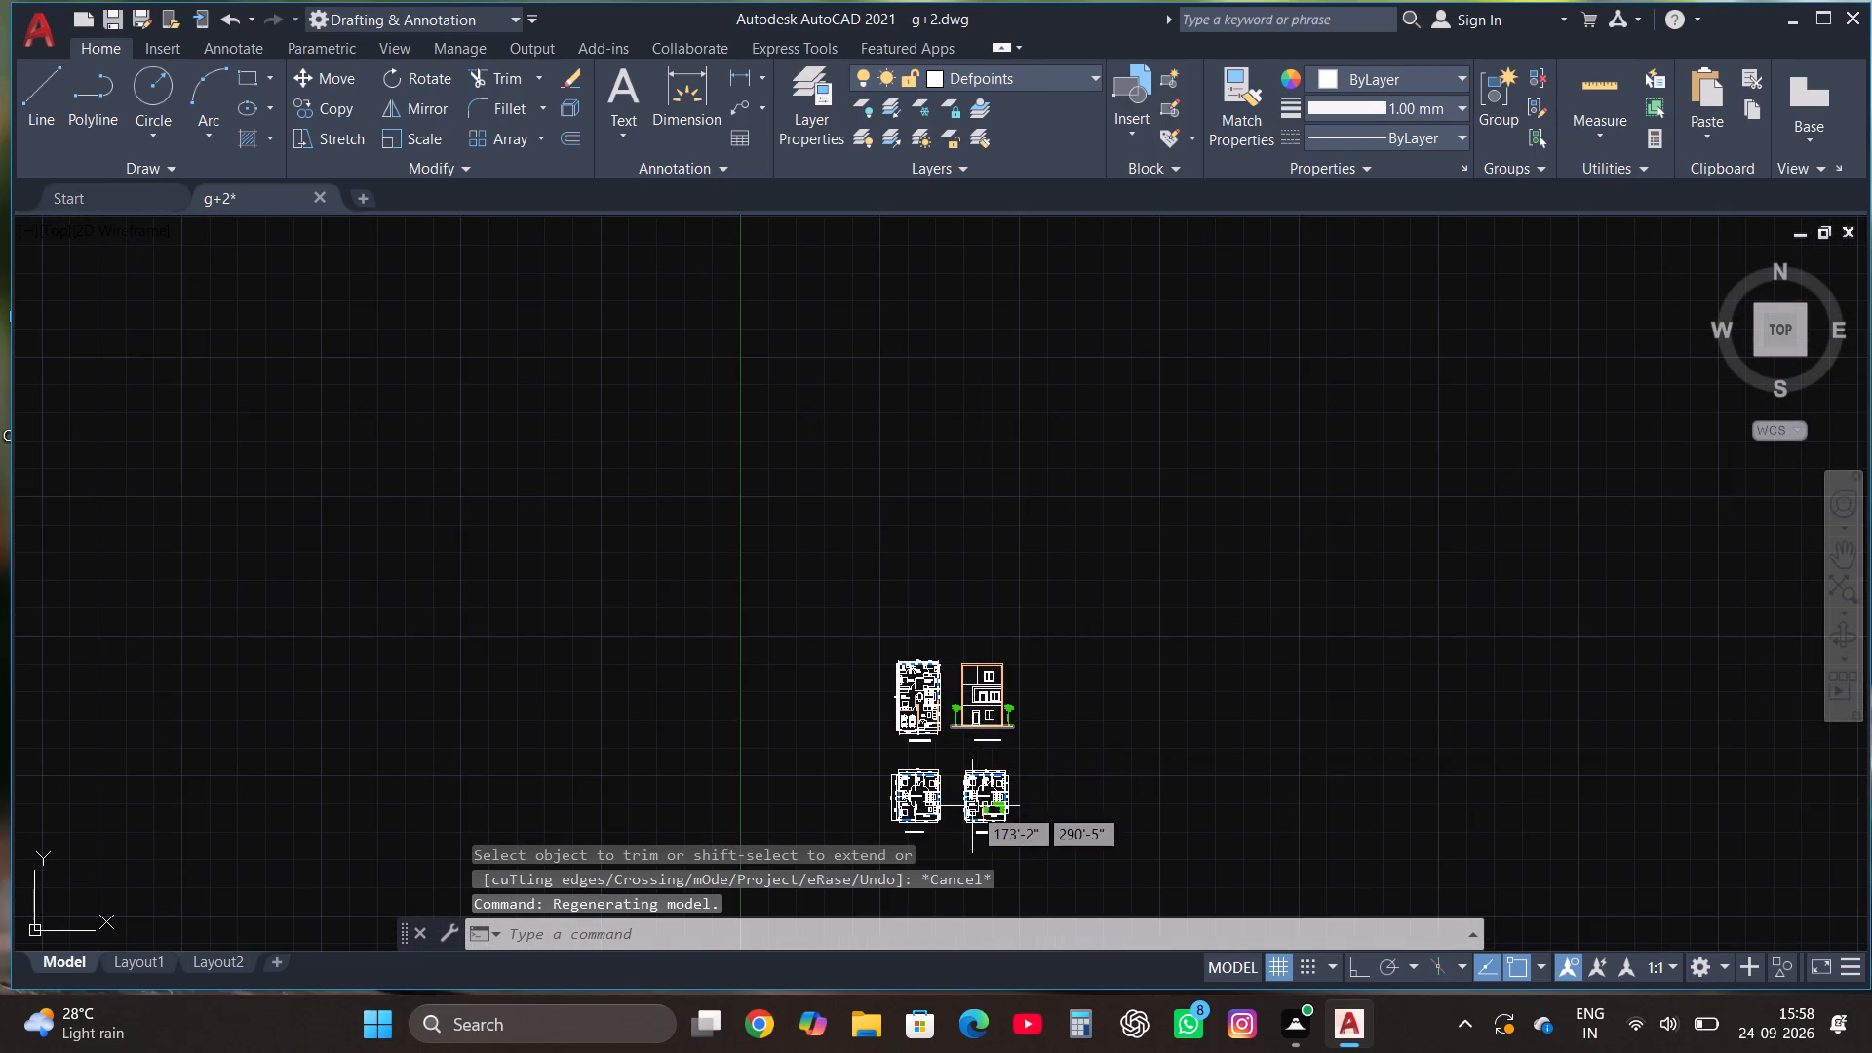
scroll(972, 806, "up", 3)
scroll(986, 675, "down", 2)
scroll(982, 764, "up", 2)
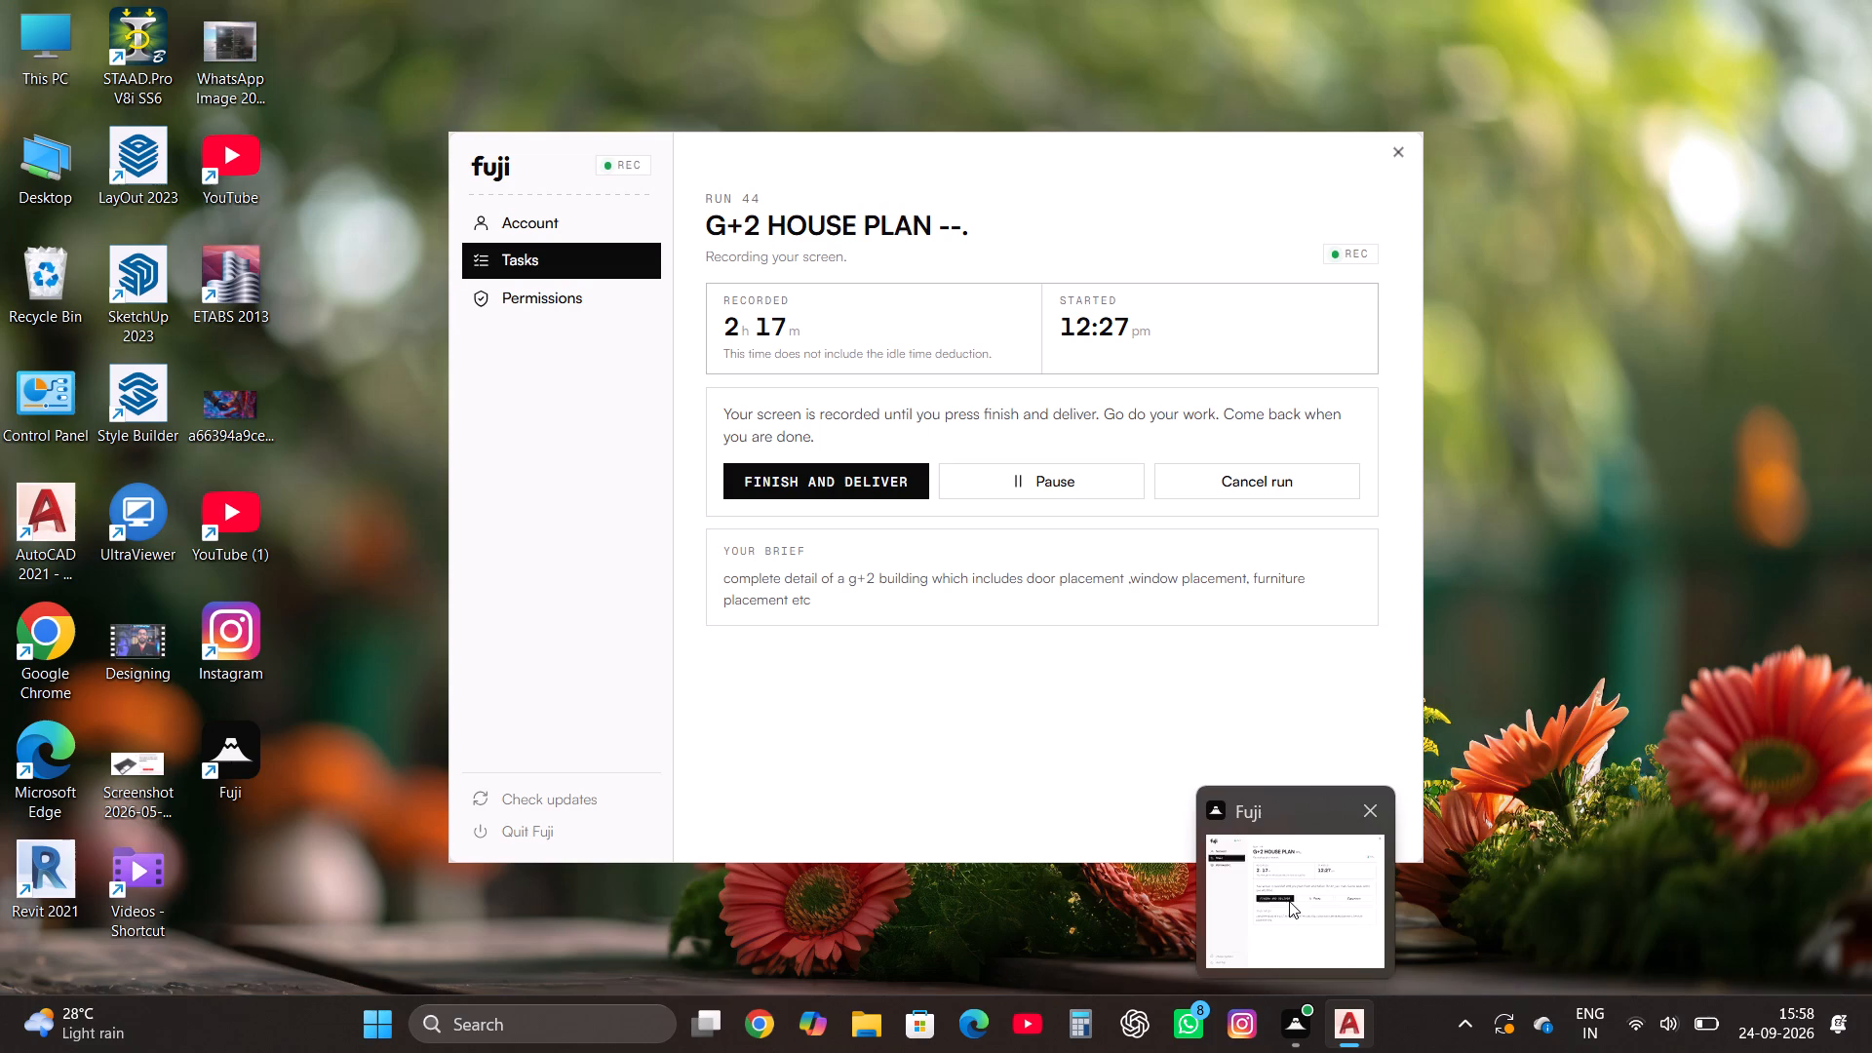
key("Escape")
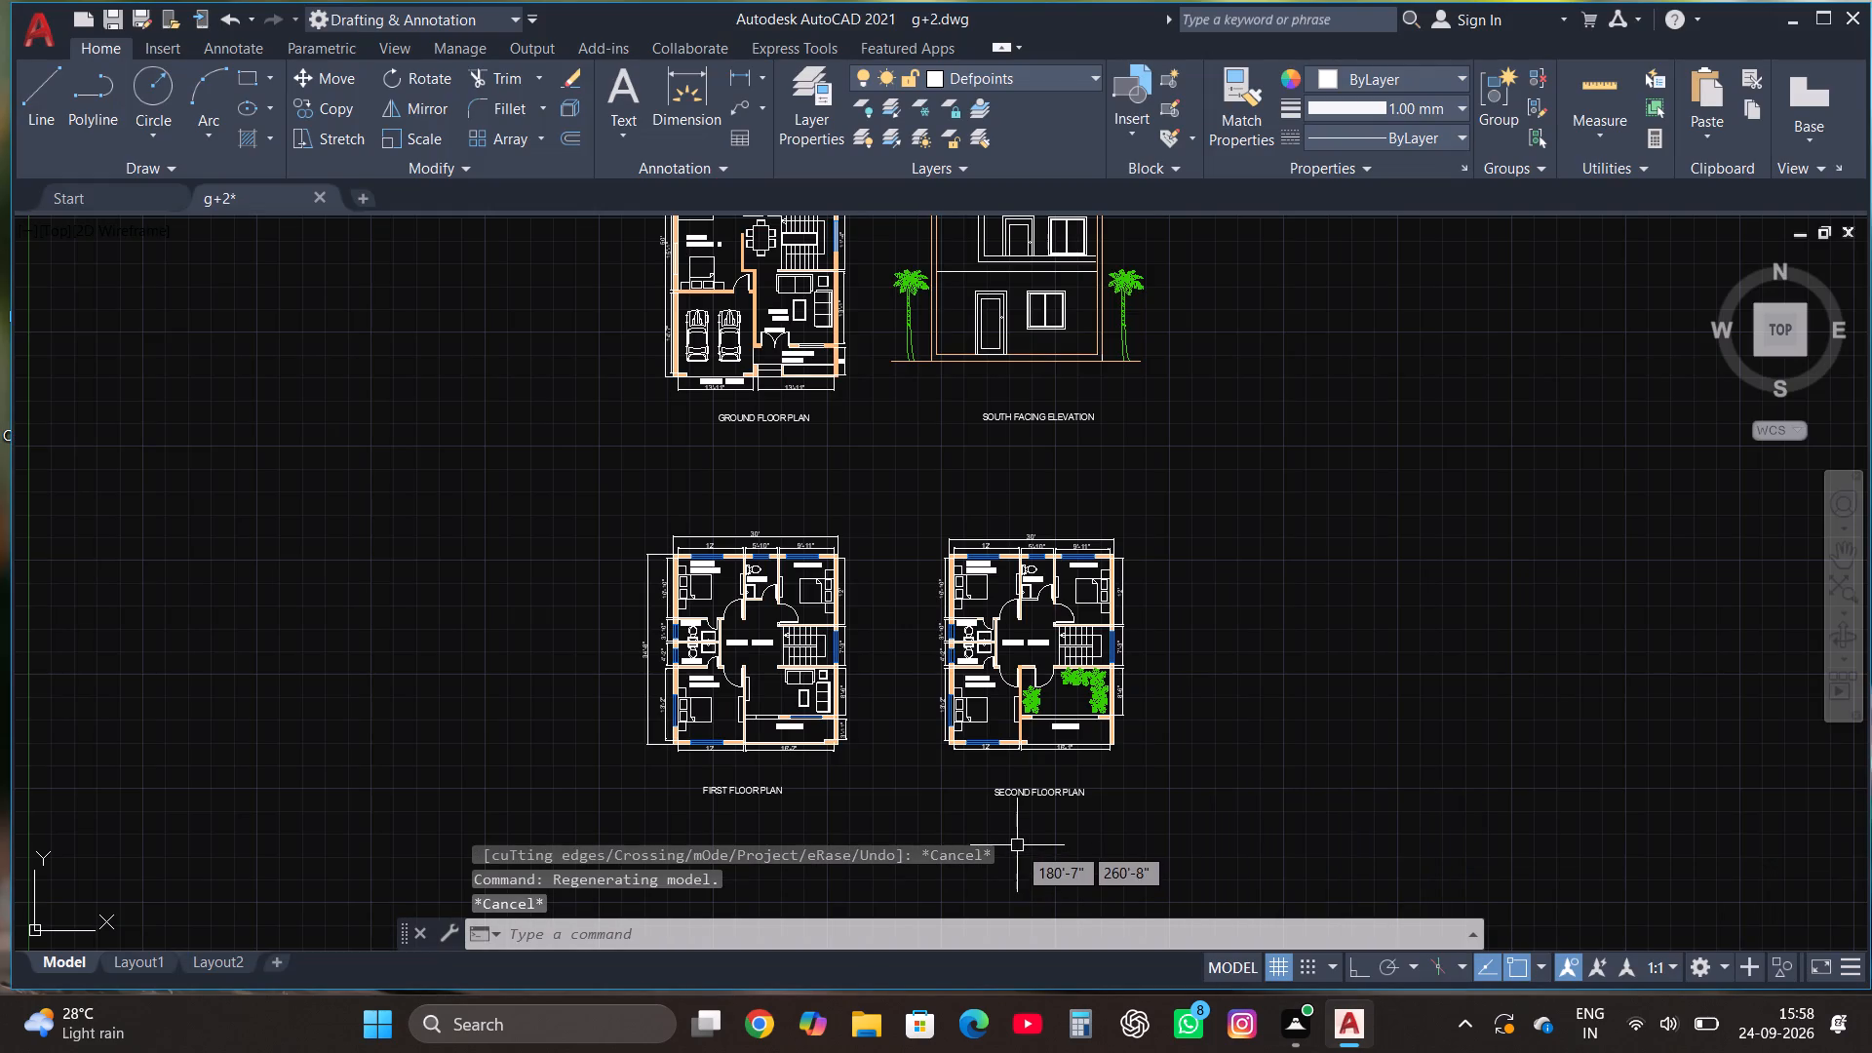
Draw a tall rectangle, about 6' by 29', inside the elevation's upper left wall corner, reaching down to the first-floor base line.
scroll(1072, 820, "down", 1)
scroll(901, 343, "up", 3)
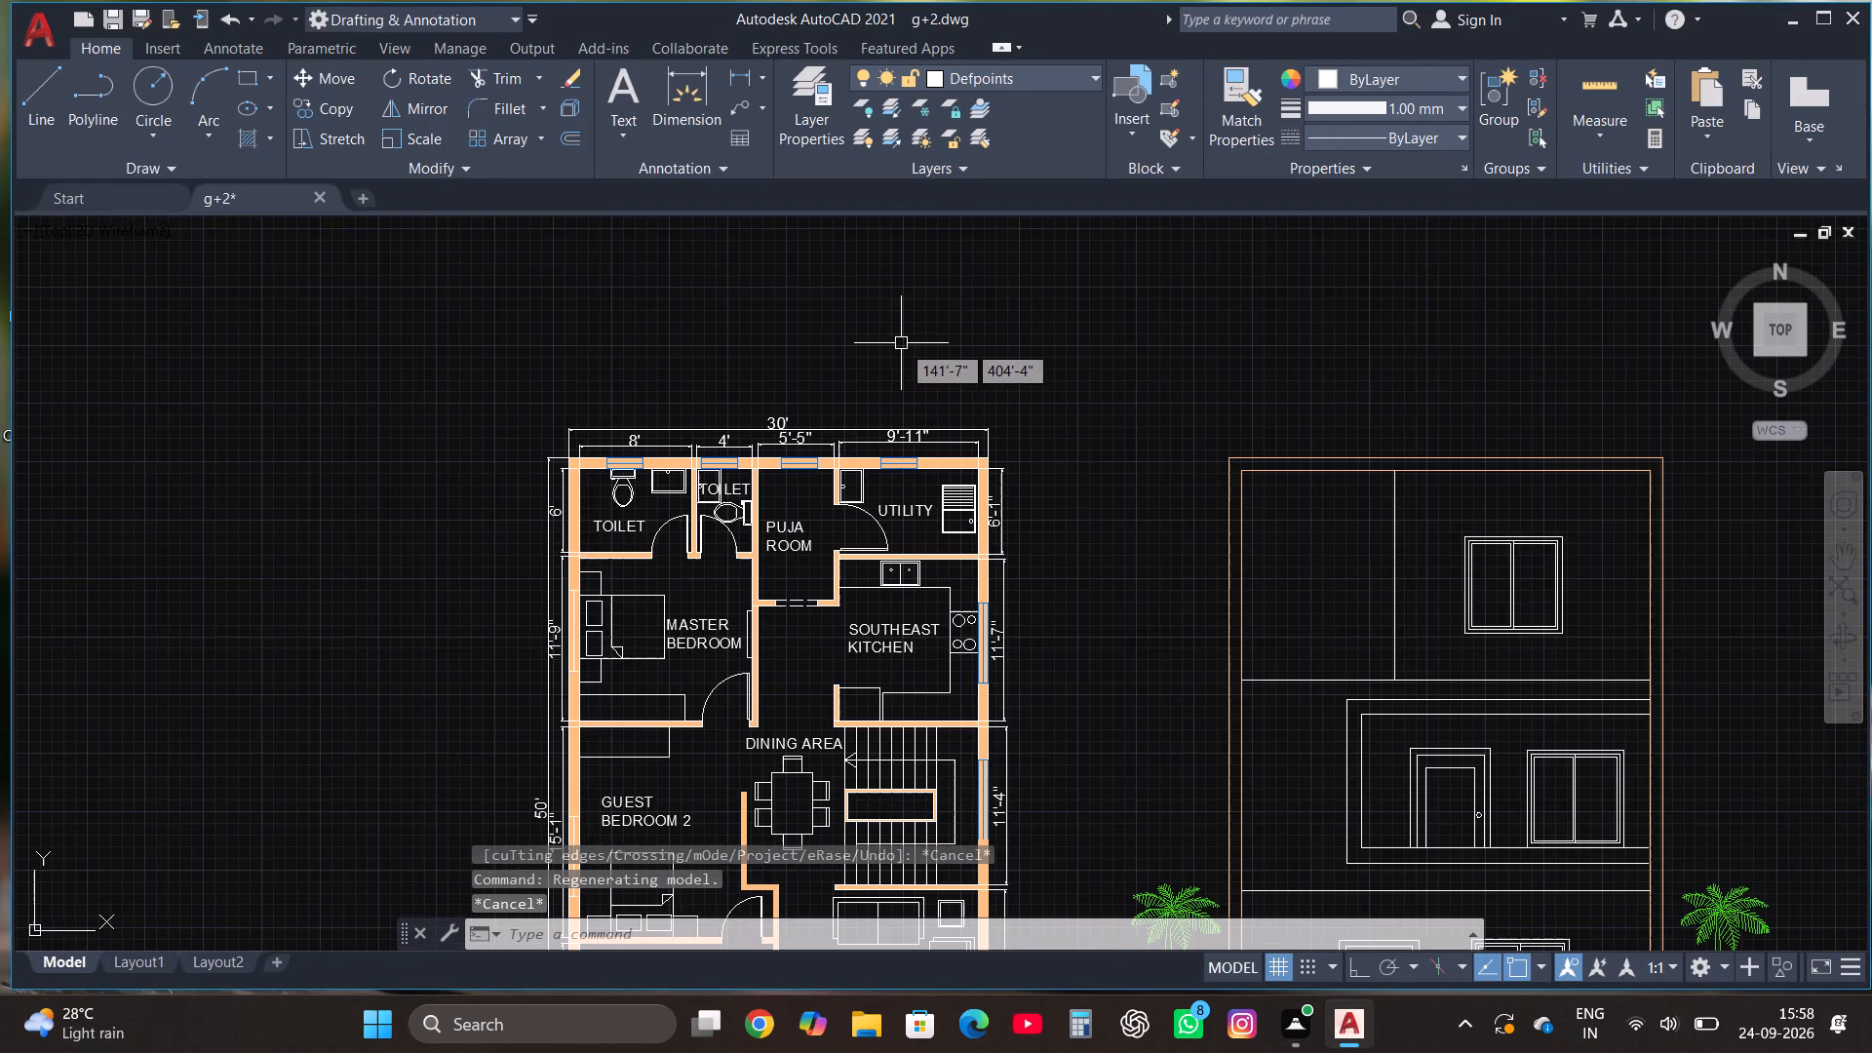
scroll(903, 354, "down", 1)
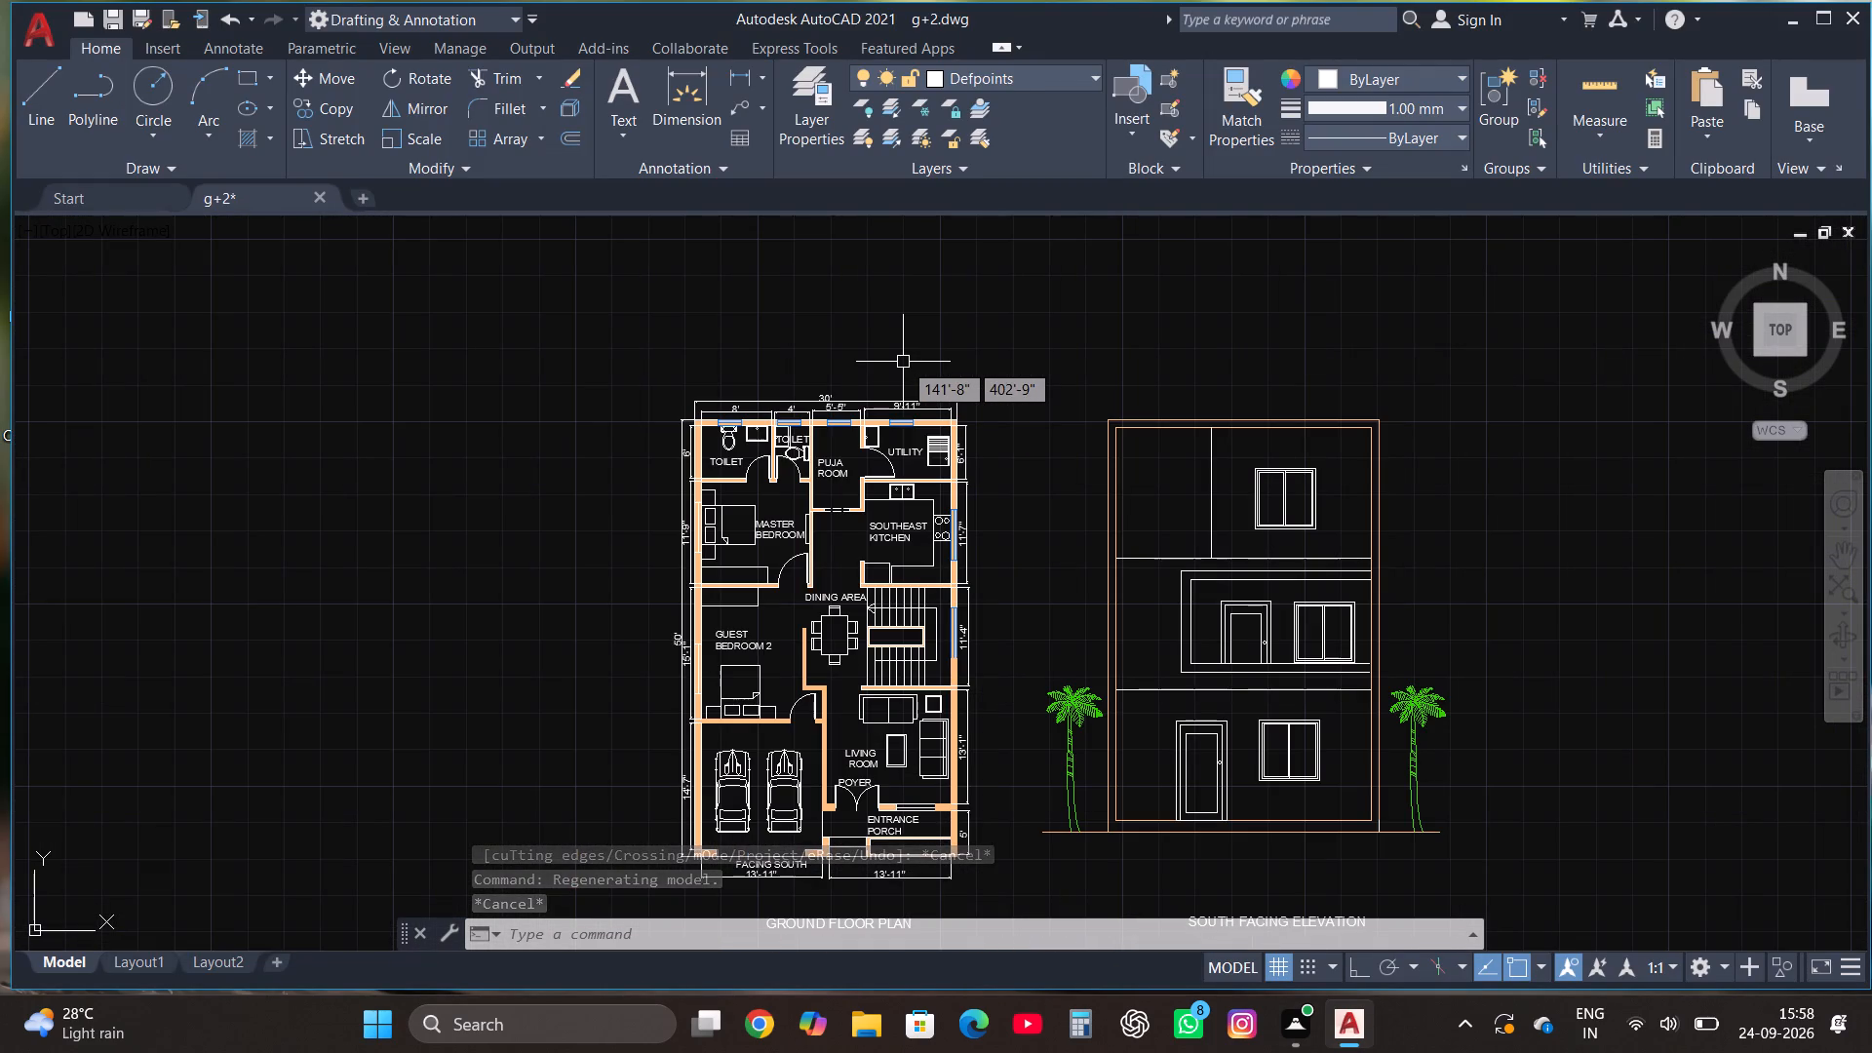
scroll(1253, 509, "up", 1)
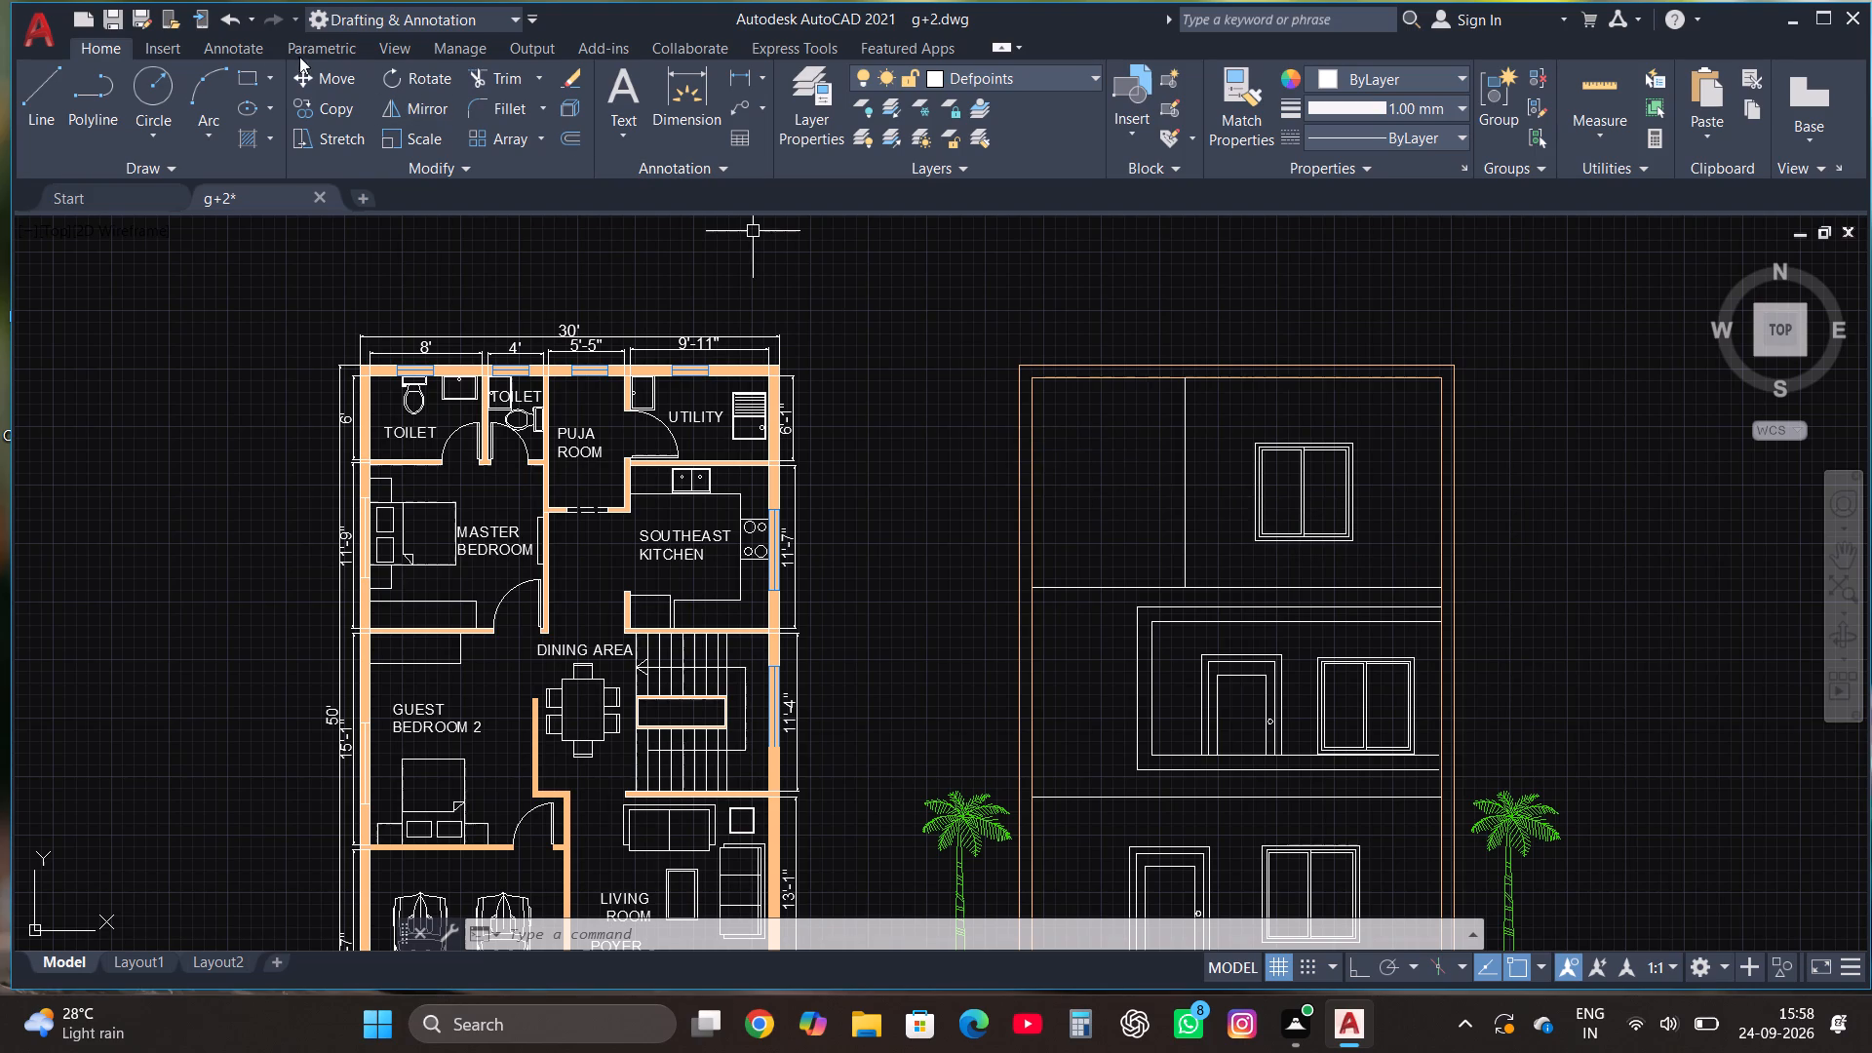
left_click(255, 82)
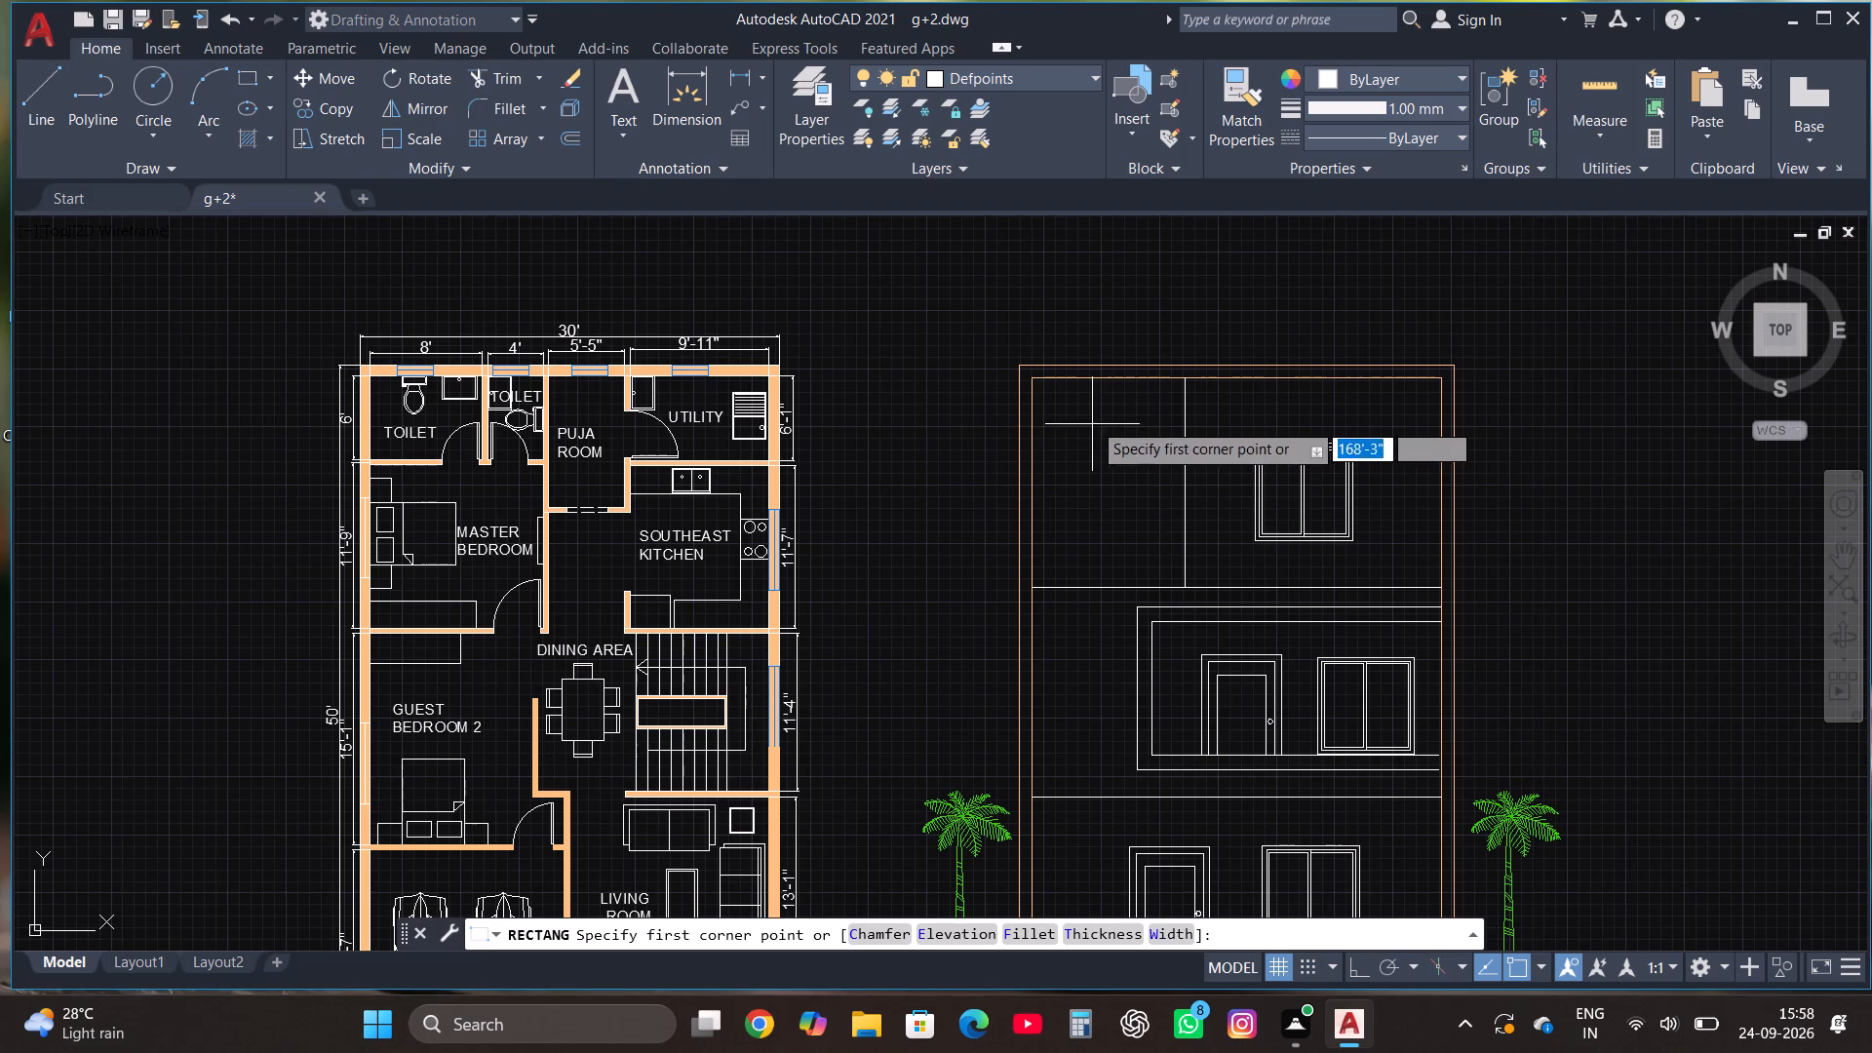
left_click(1039, 389)
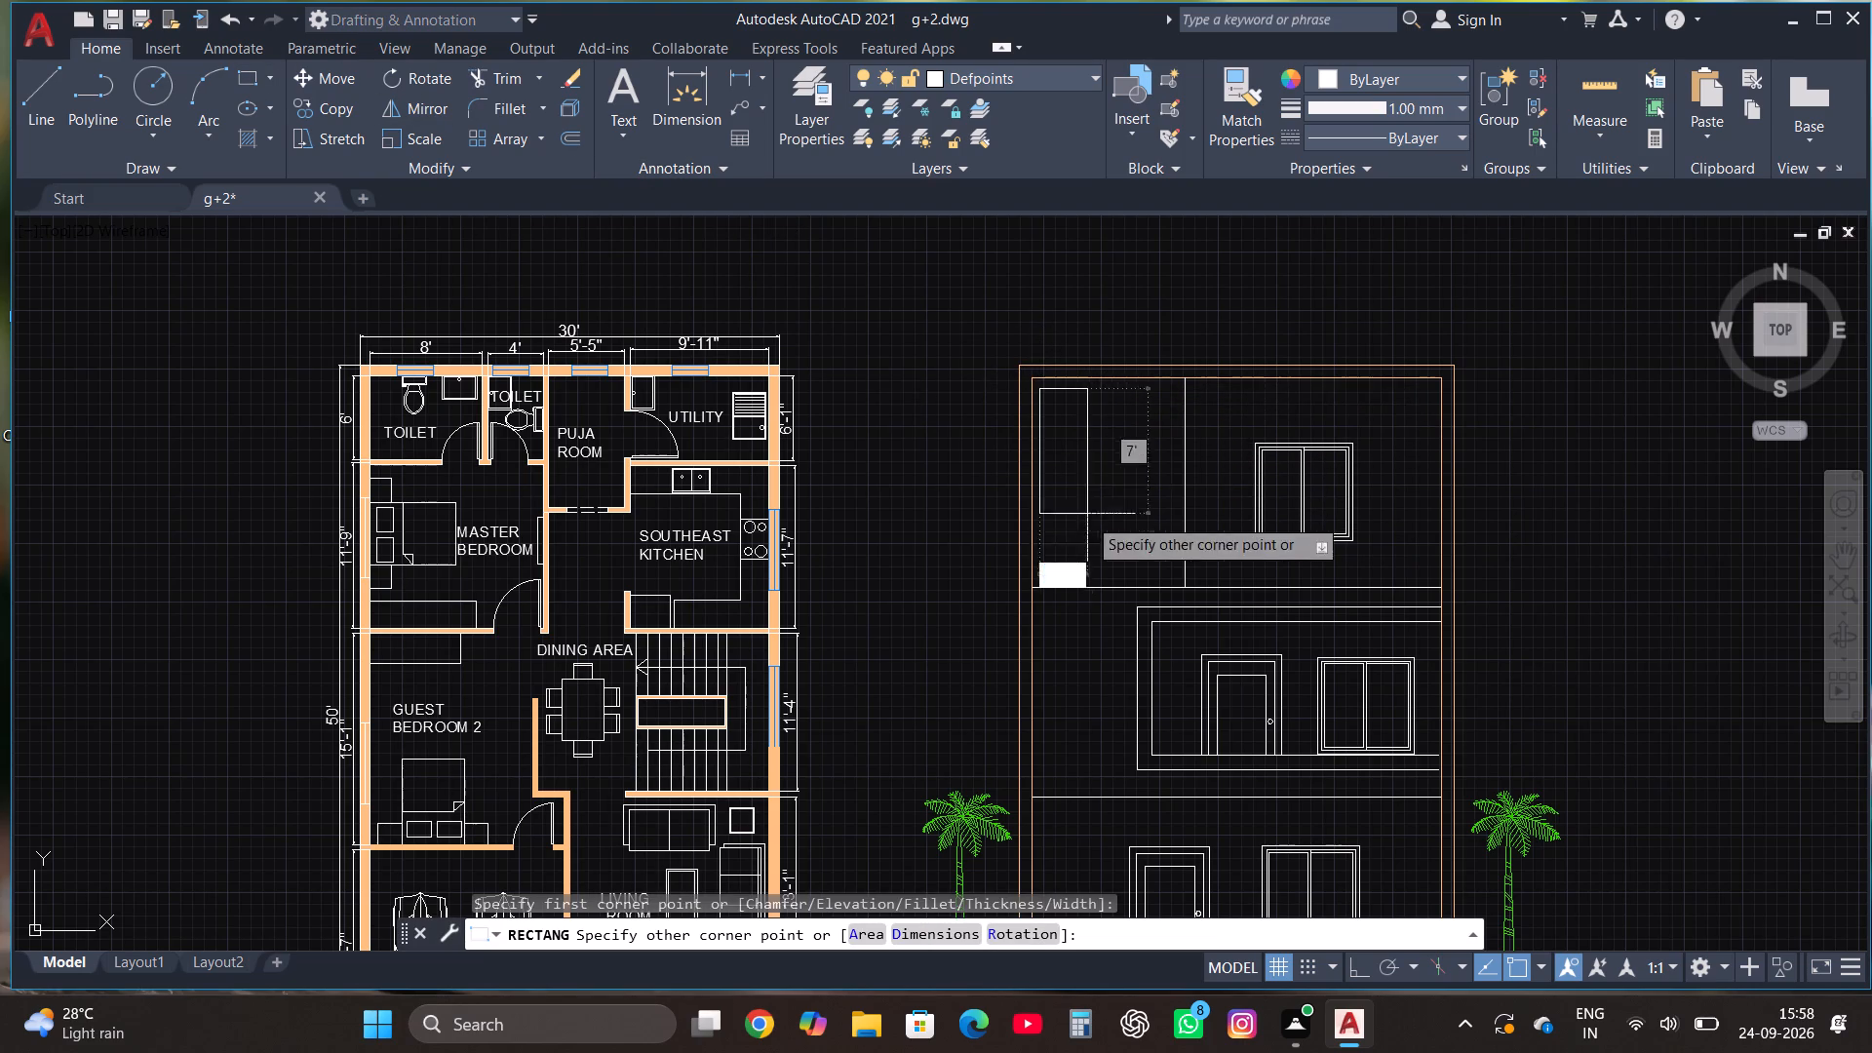
left_click(1125, 797)
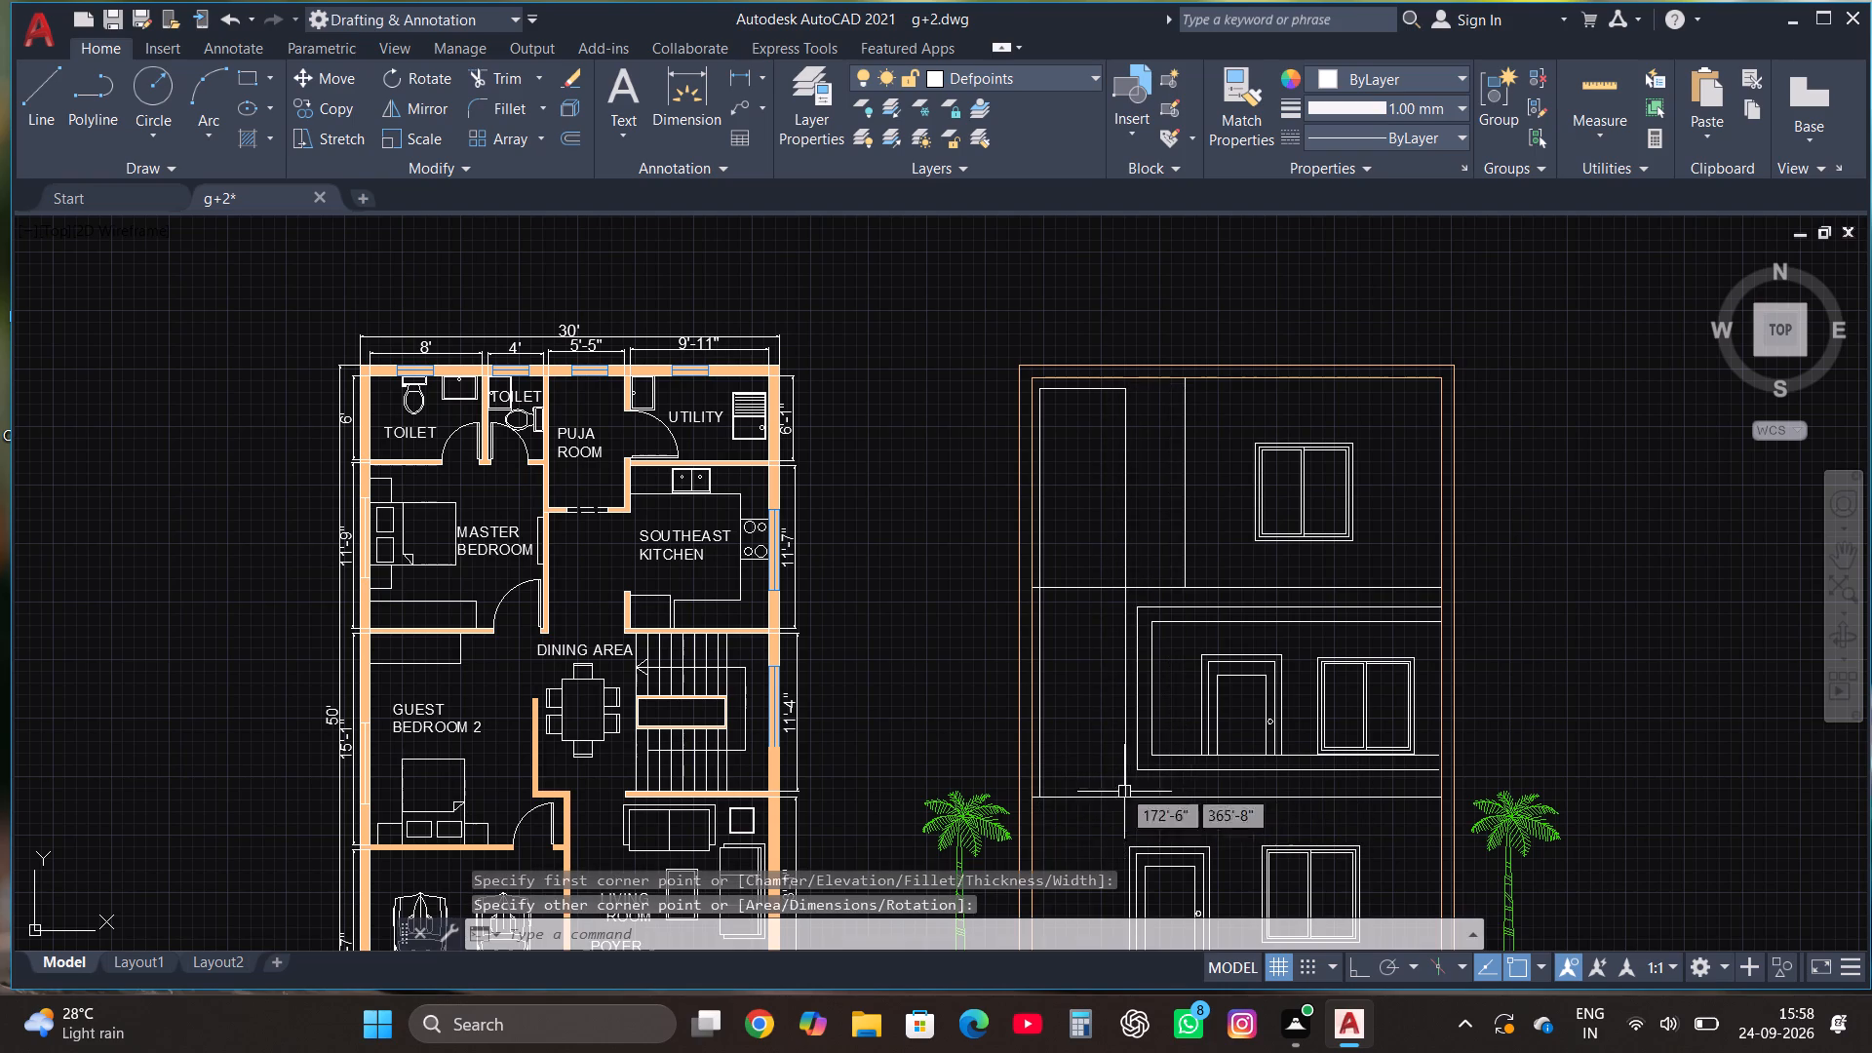
Create a layer named BEDS with colour 20.
scroll(1179, 388, "down", 1)
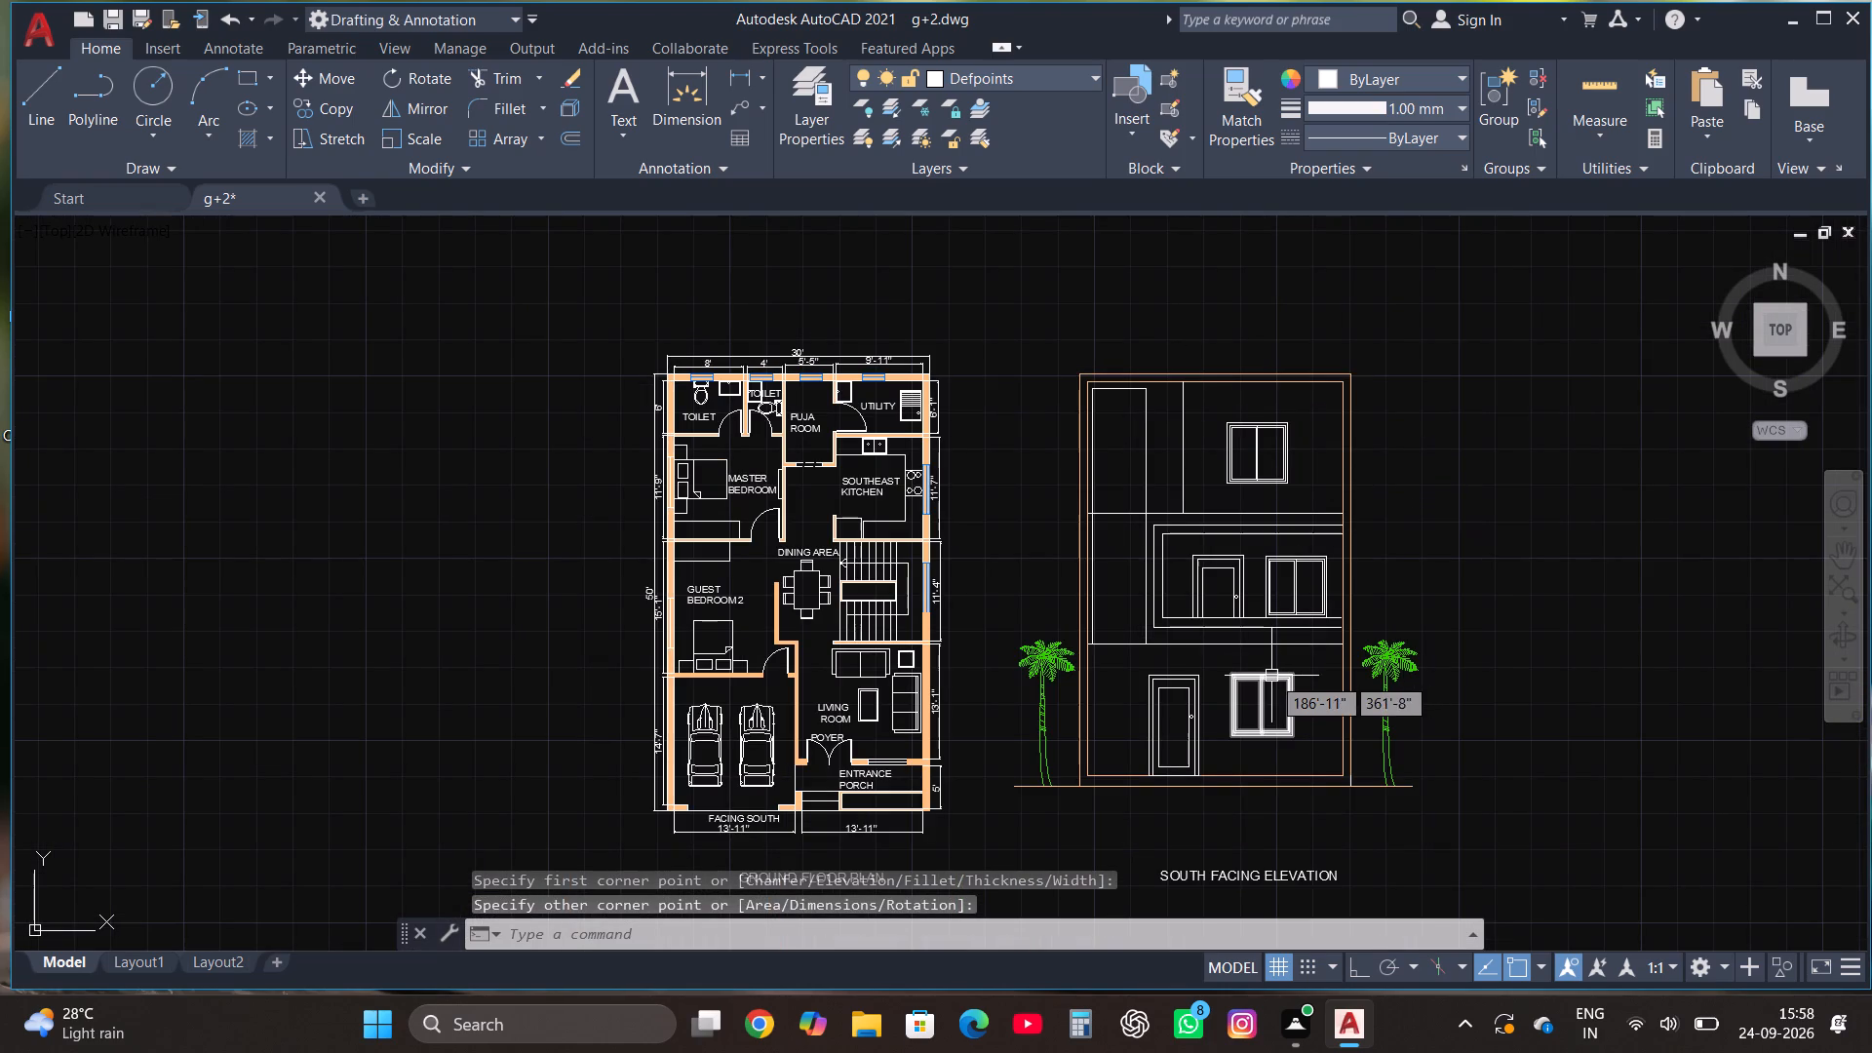
scroll(1162, 678, "down", 1)
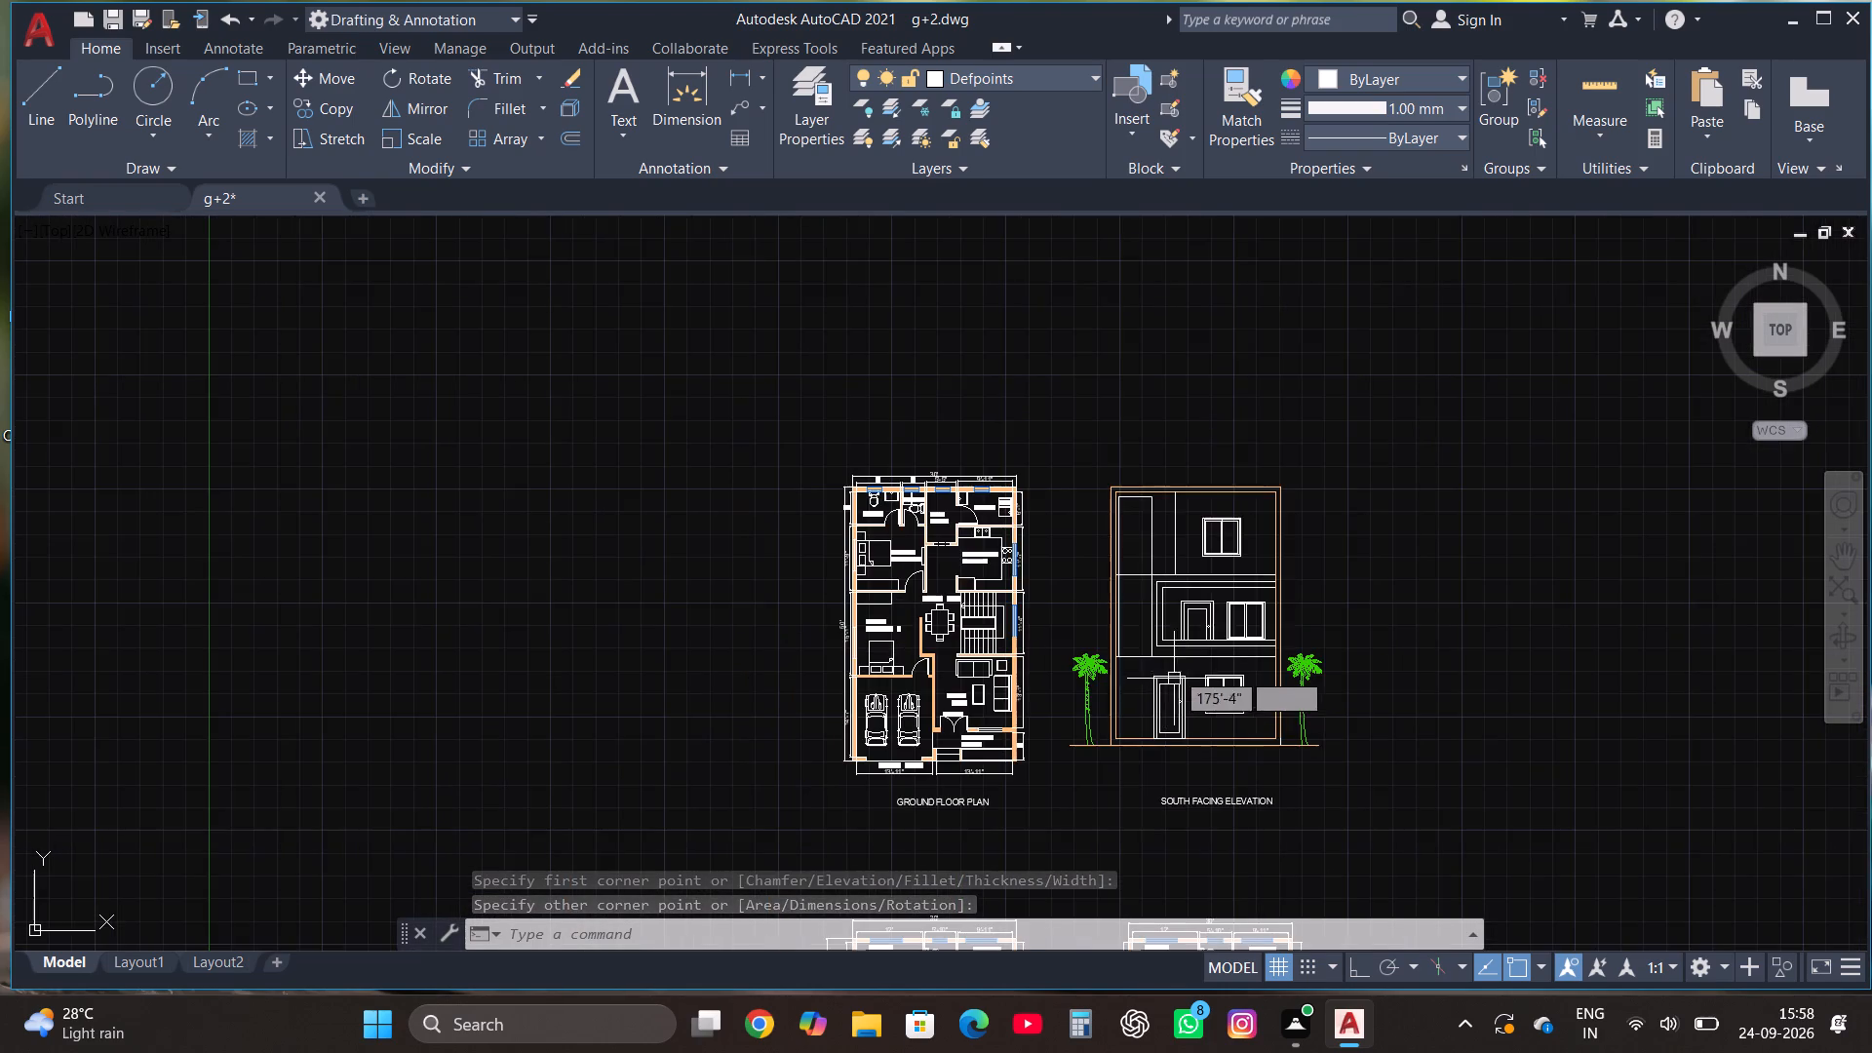
scroll(873, 499, "up", 2)
left_click(807, 83)
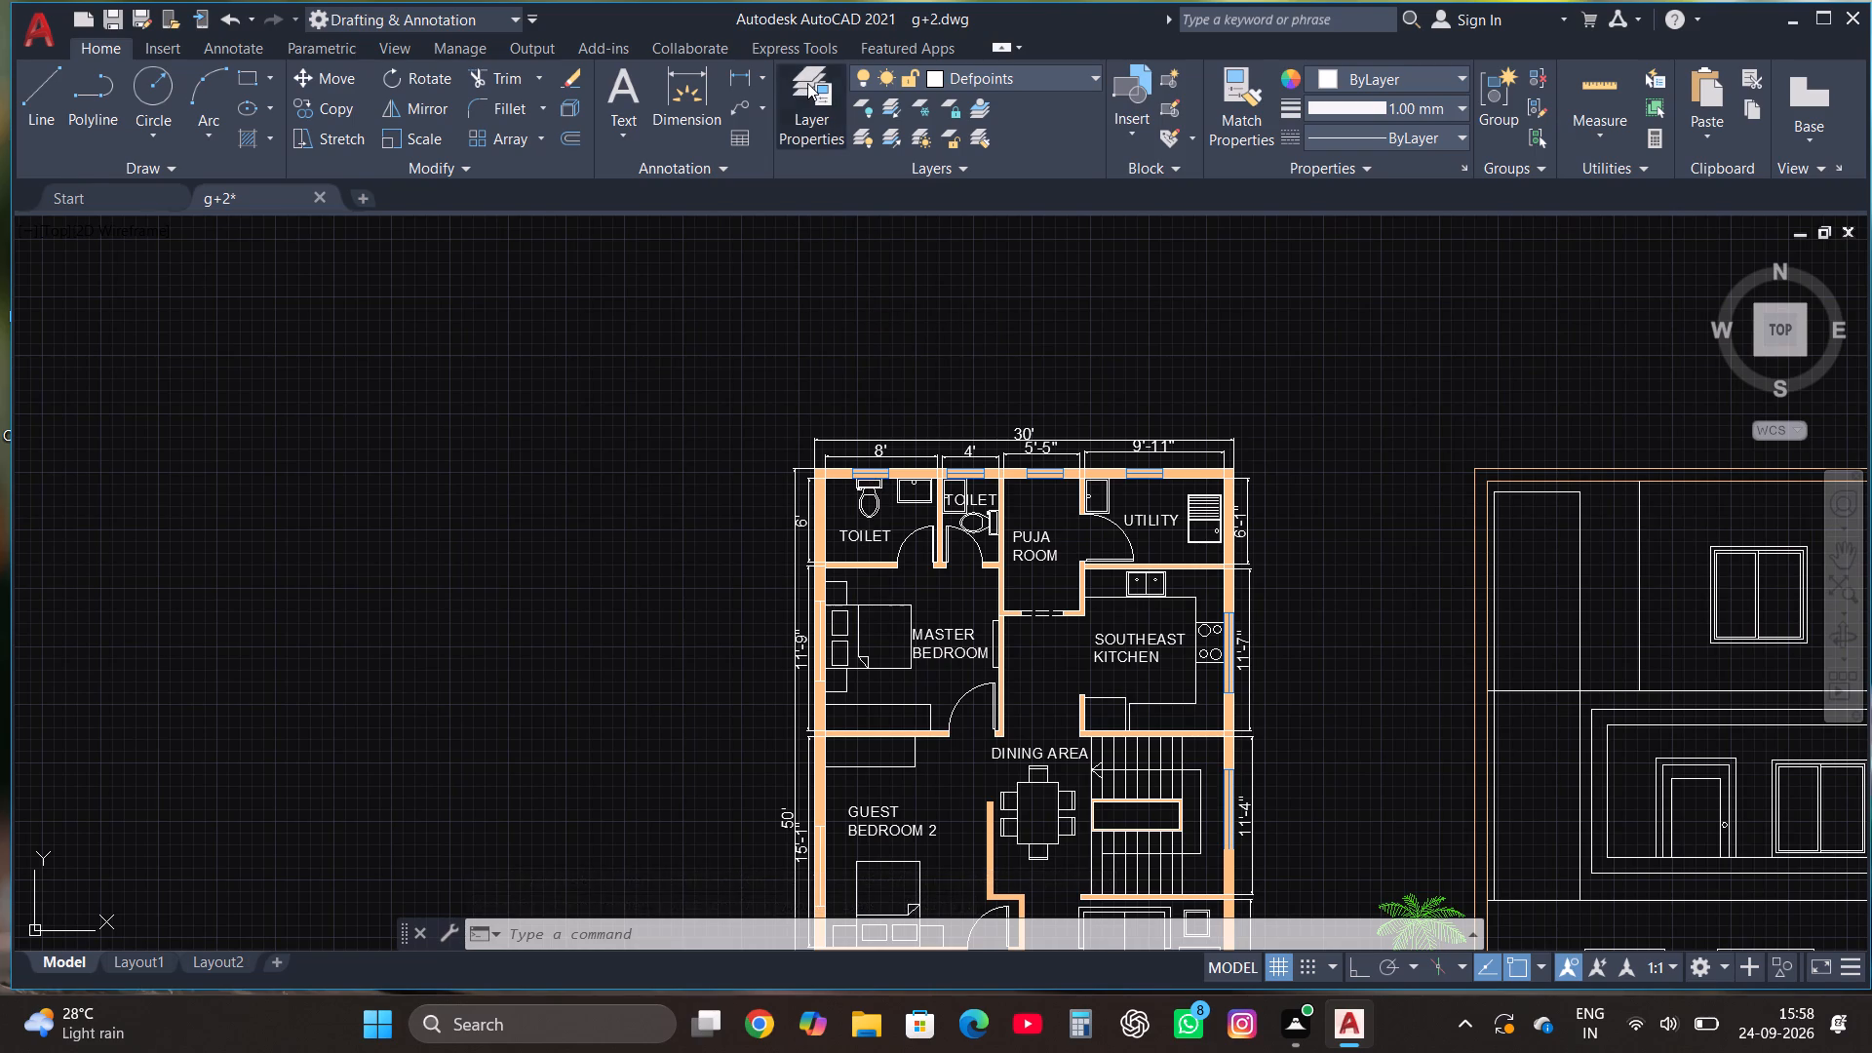
left_click(251, 119)
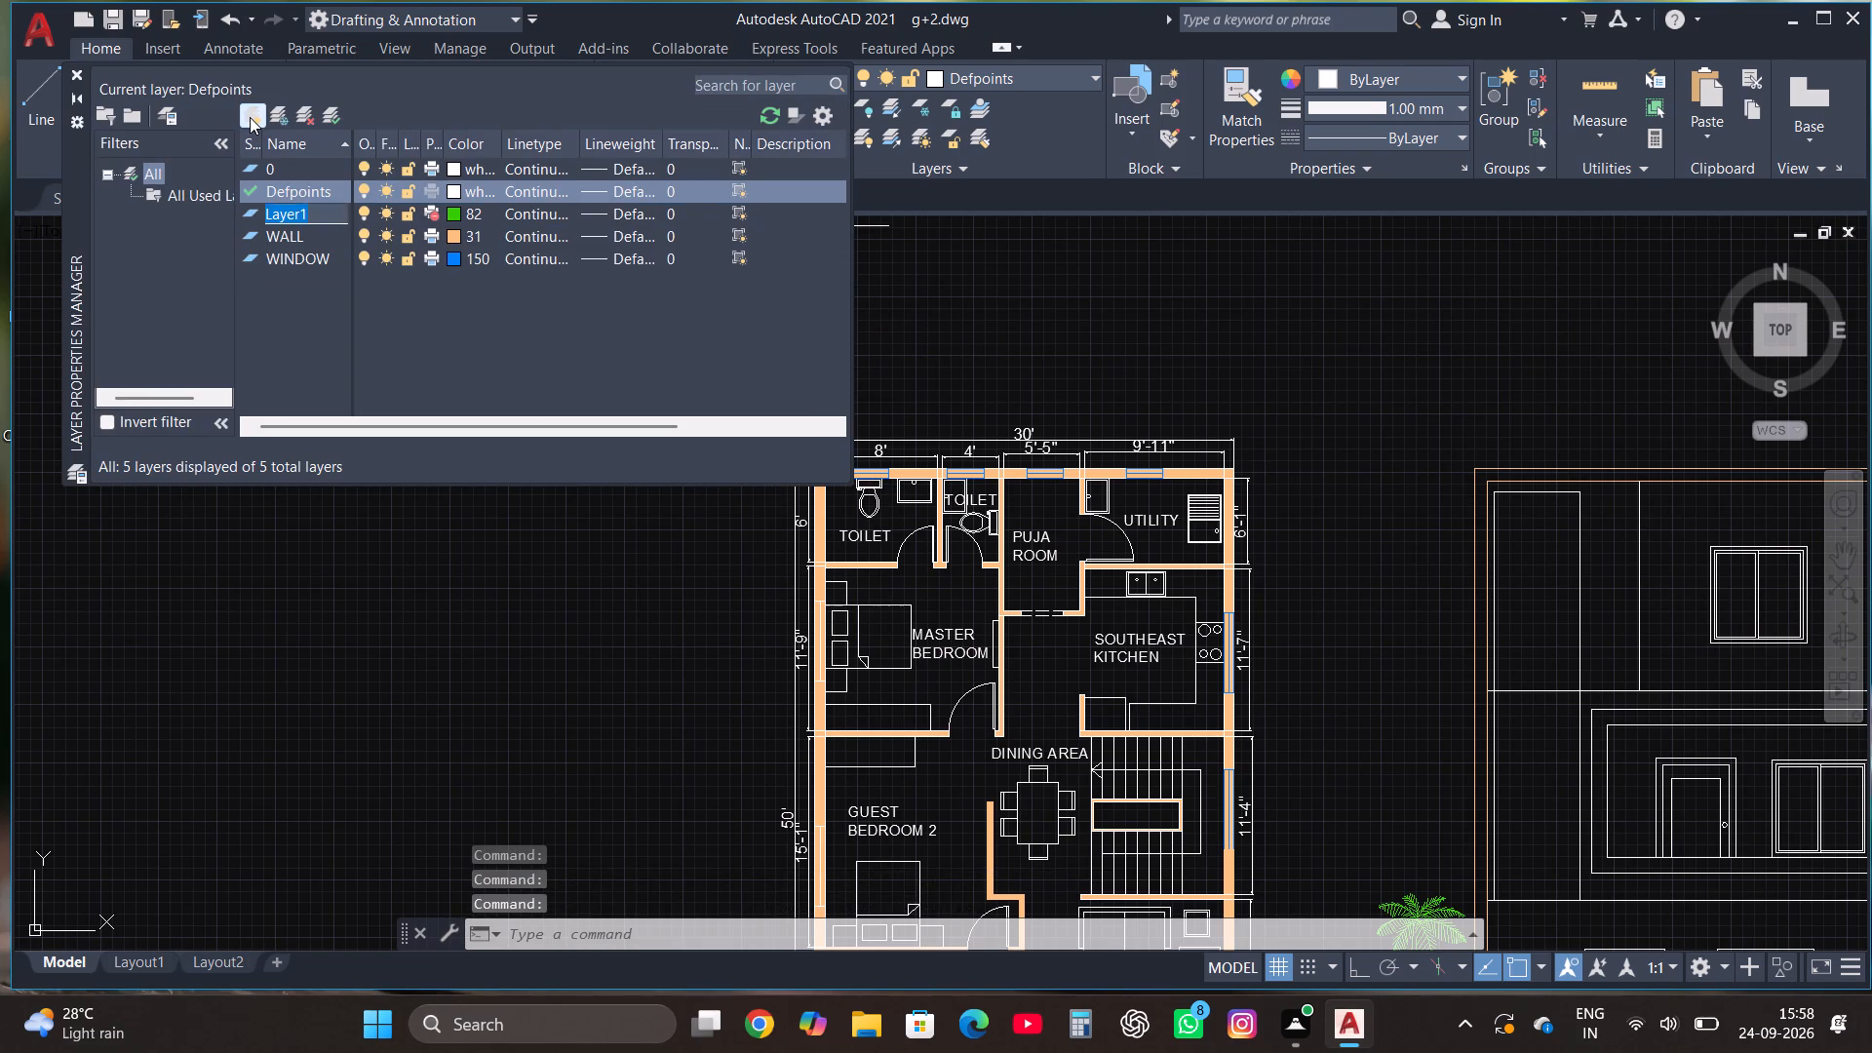
type("BED")
key("s")
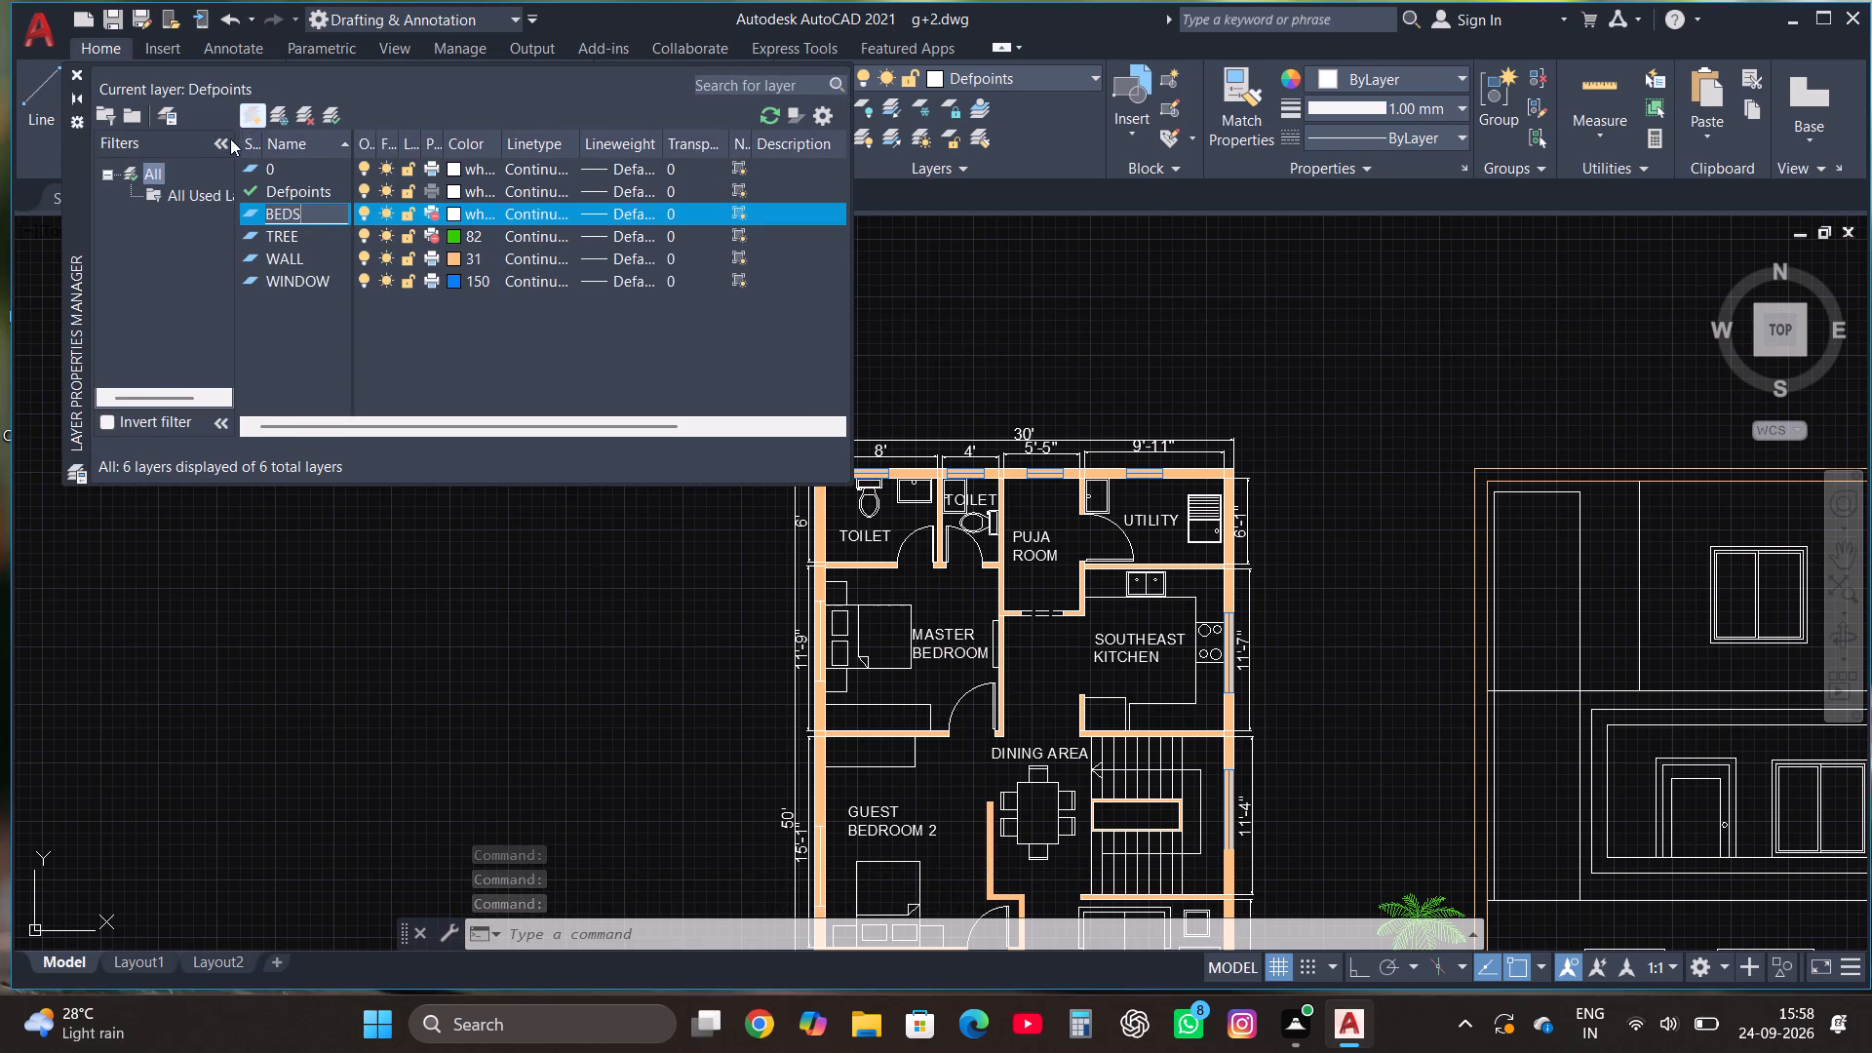
left_click(455, 214)
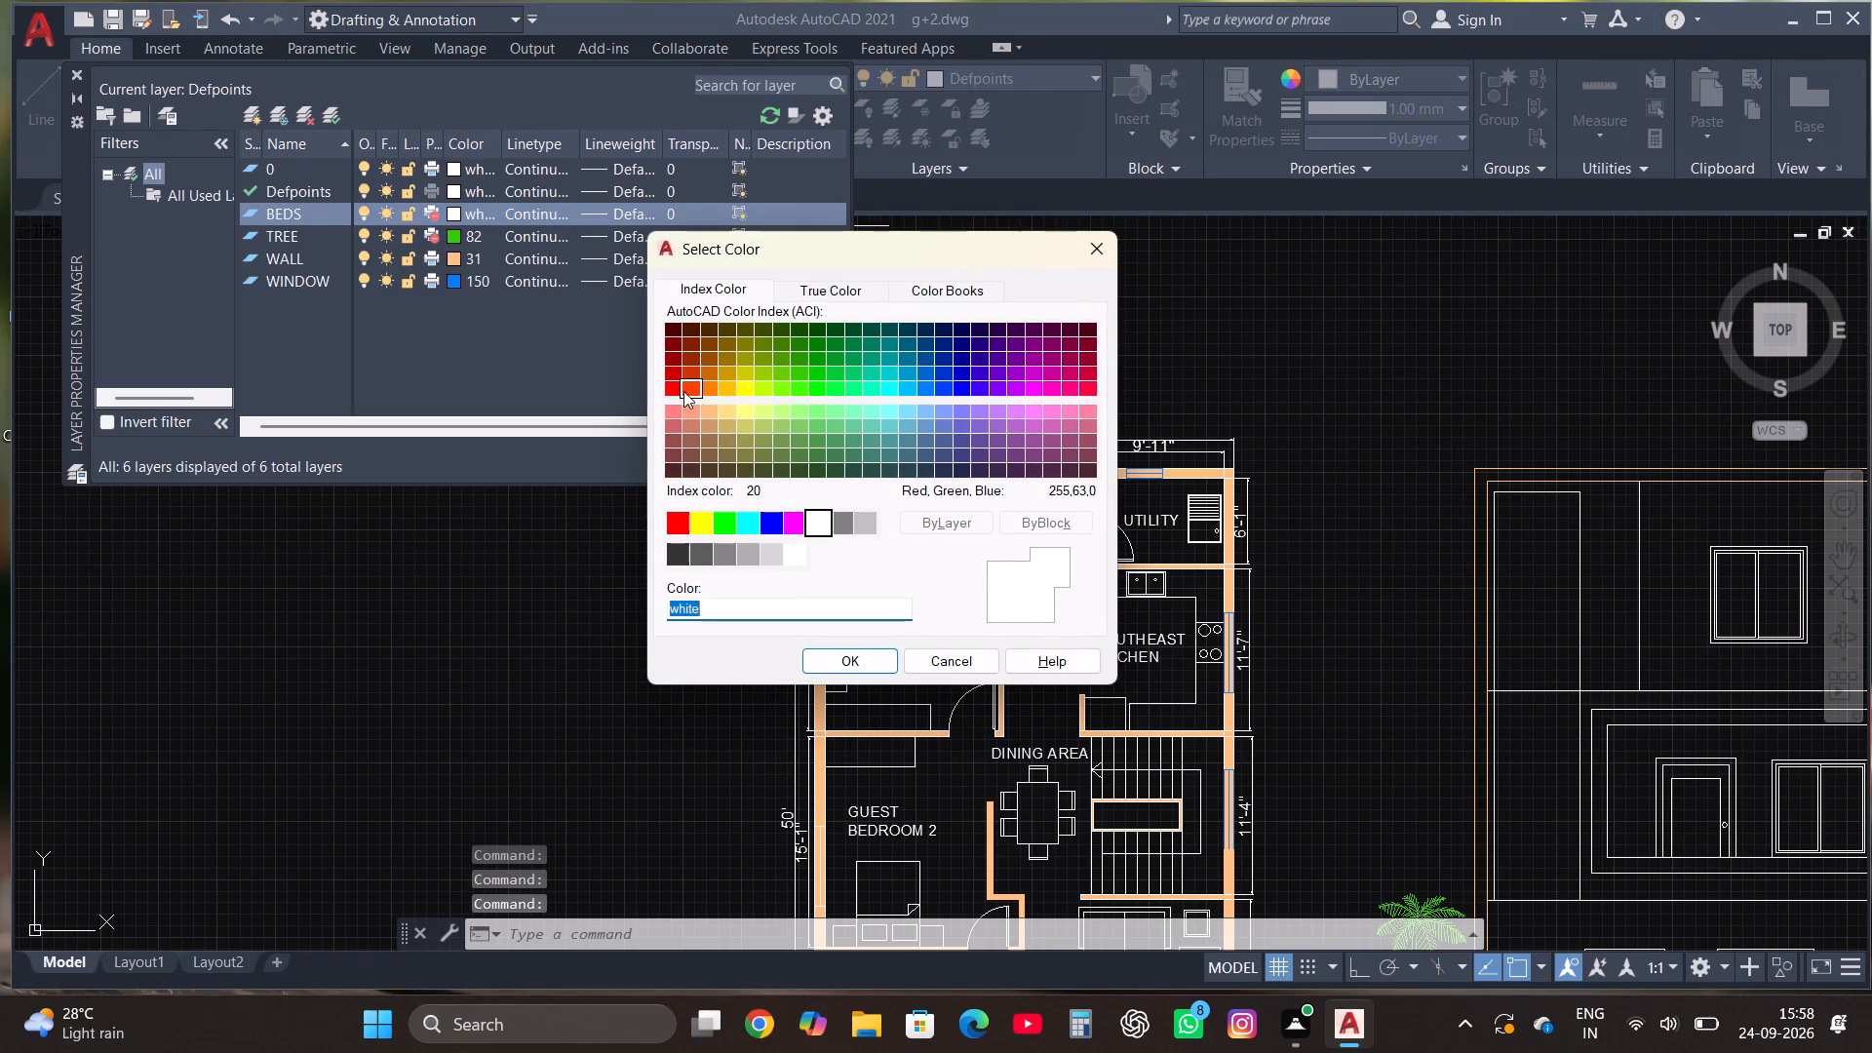
left_click(683, 389)
left_click(821, 658)
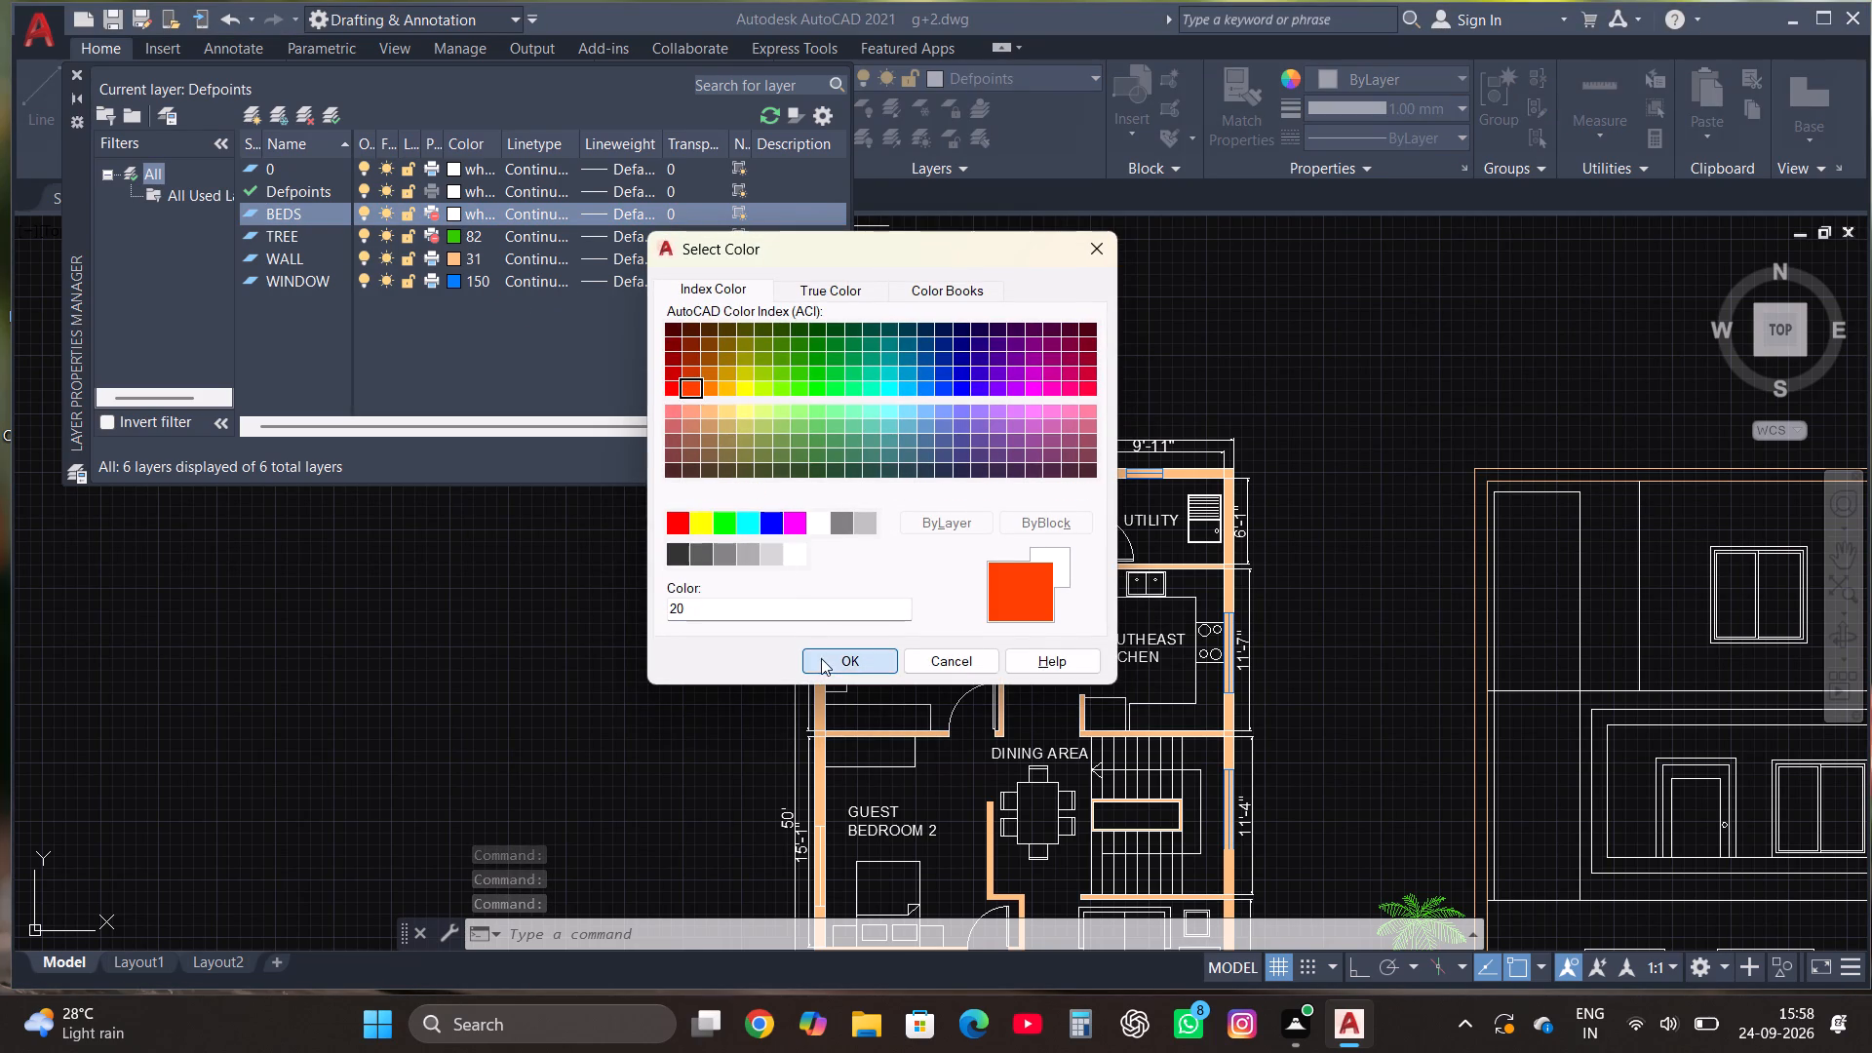
Add two more layers, naming the second one FUR with colour 132.
left_click(253, 126)
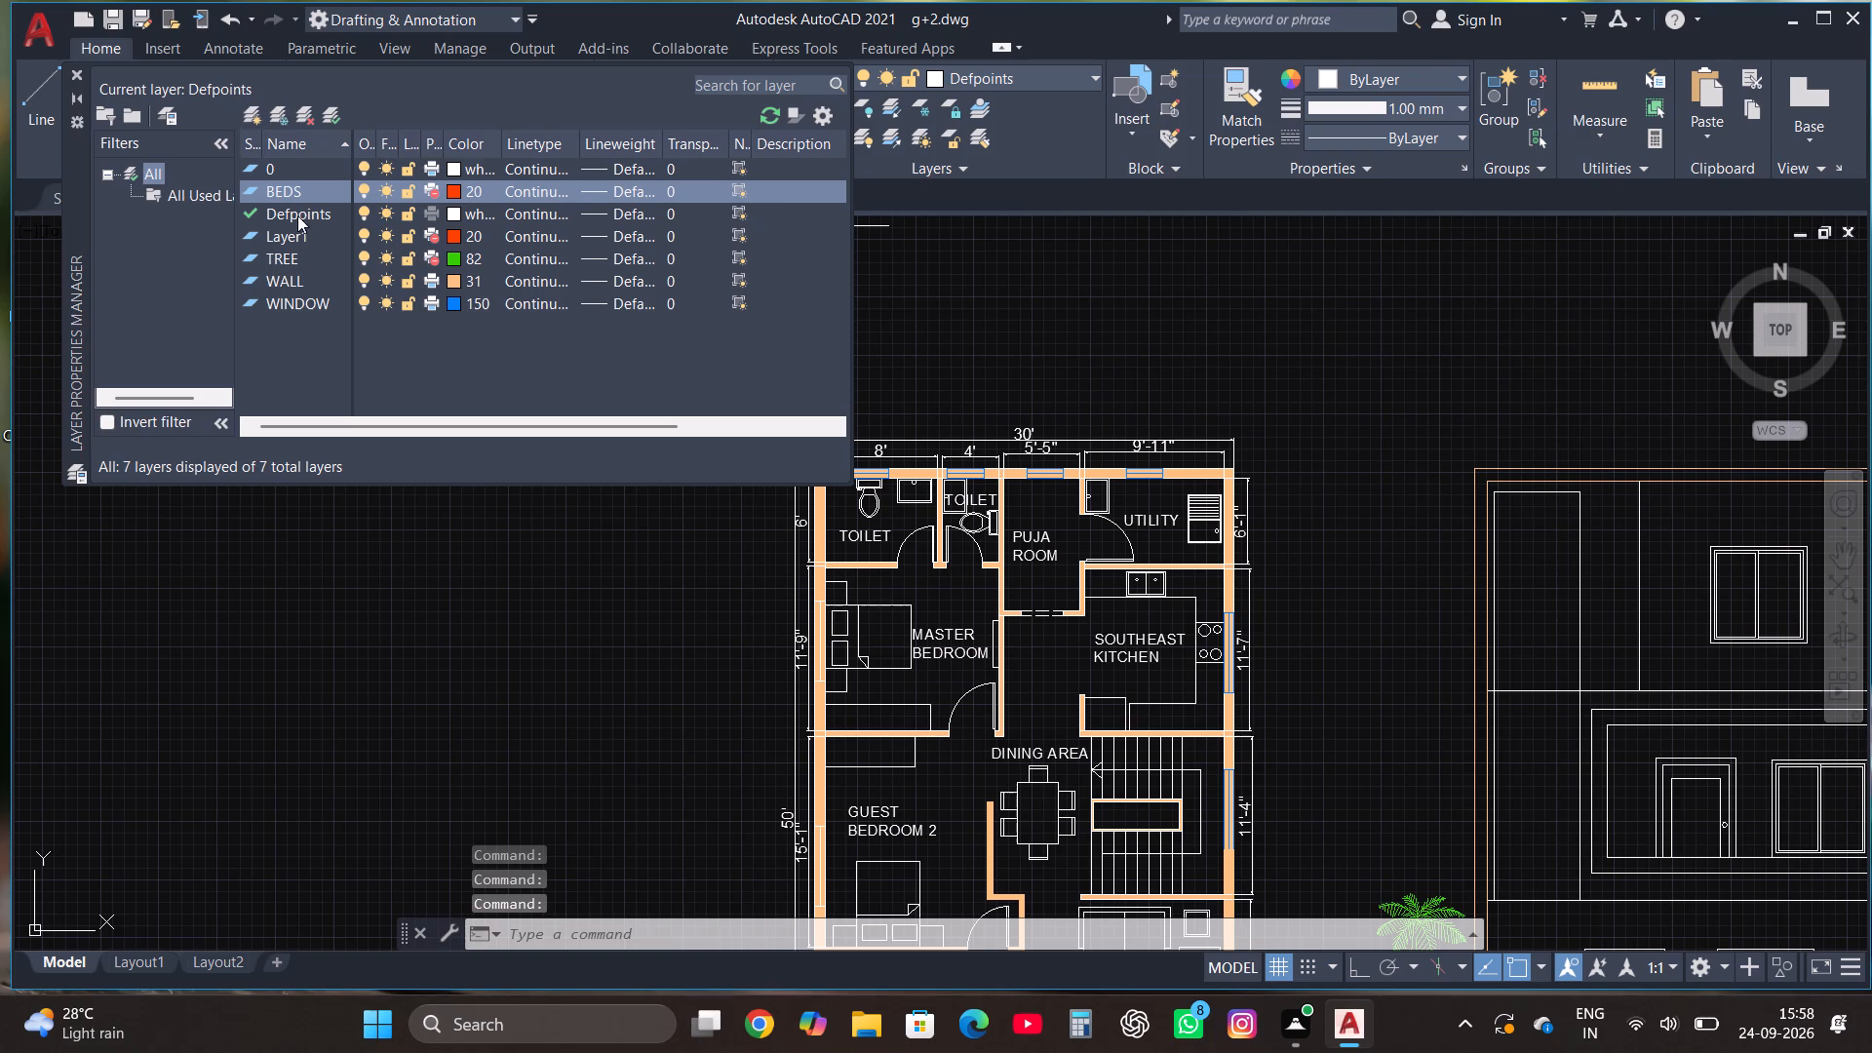
left_click(254, 107)
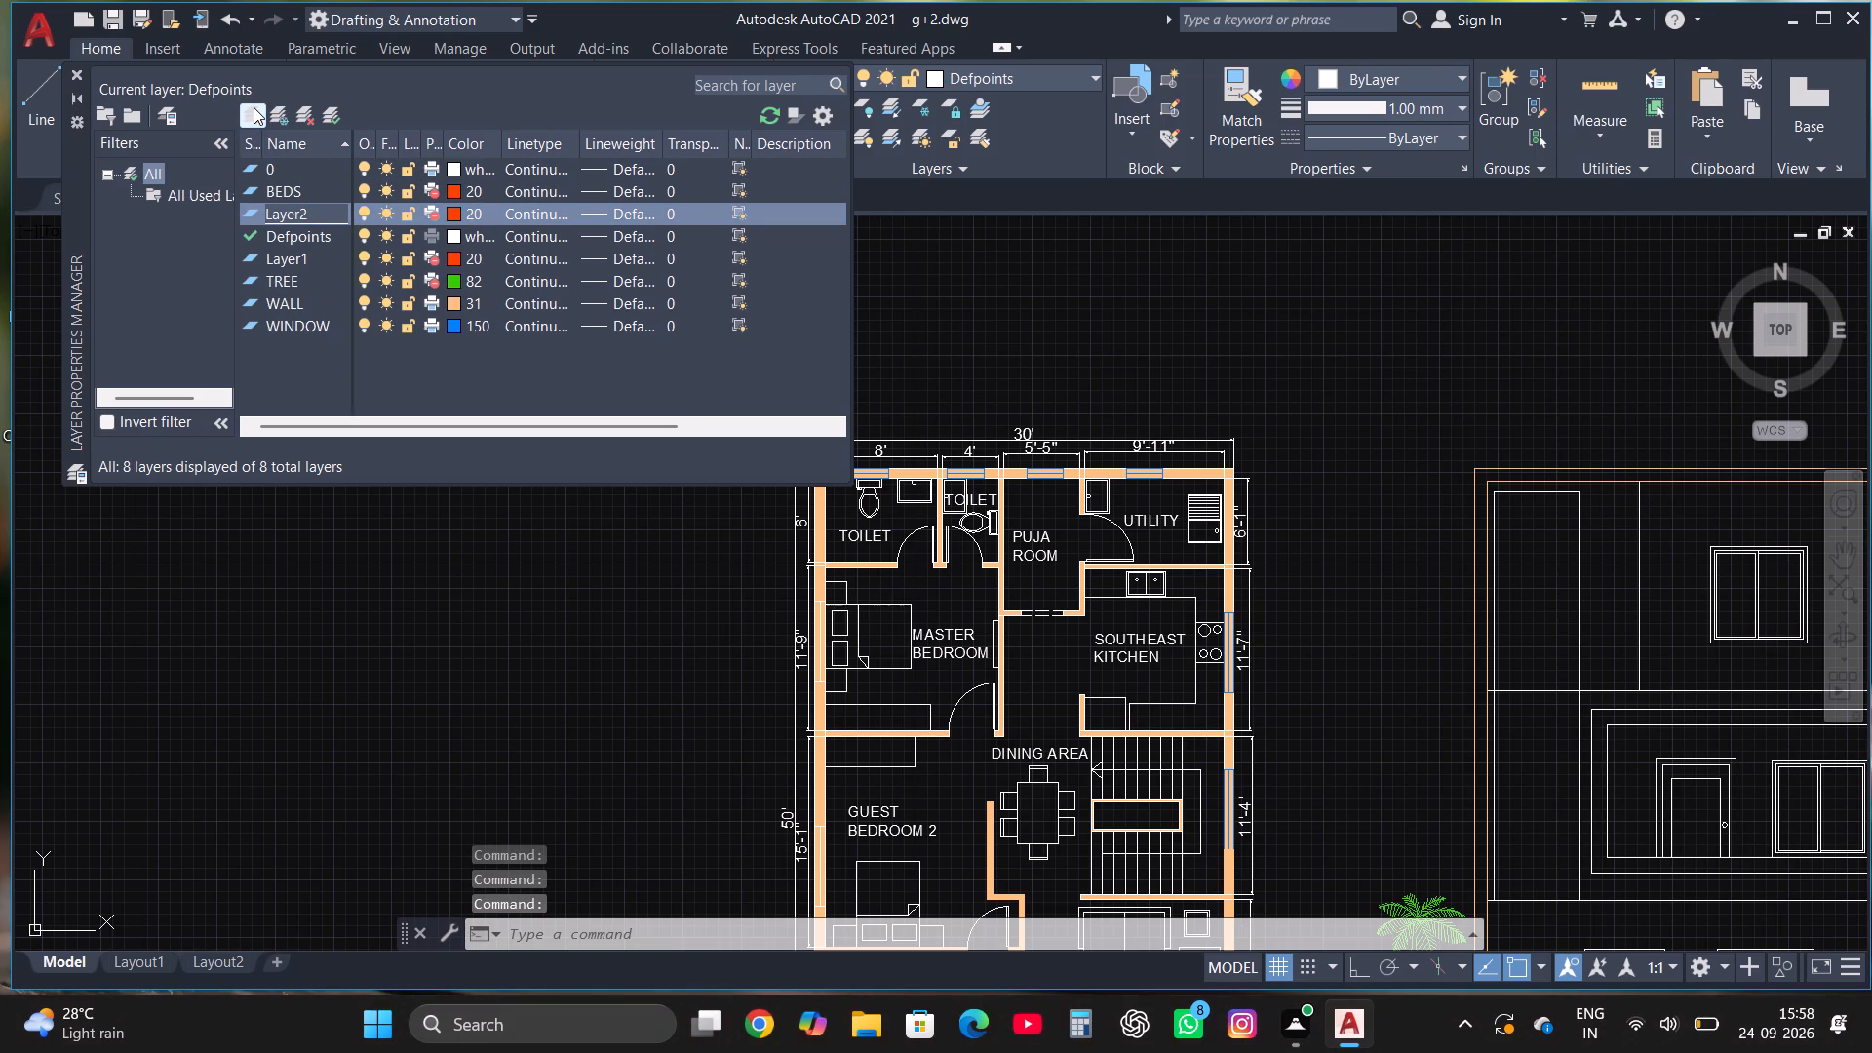
type("FUR")
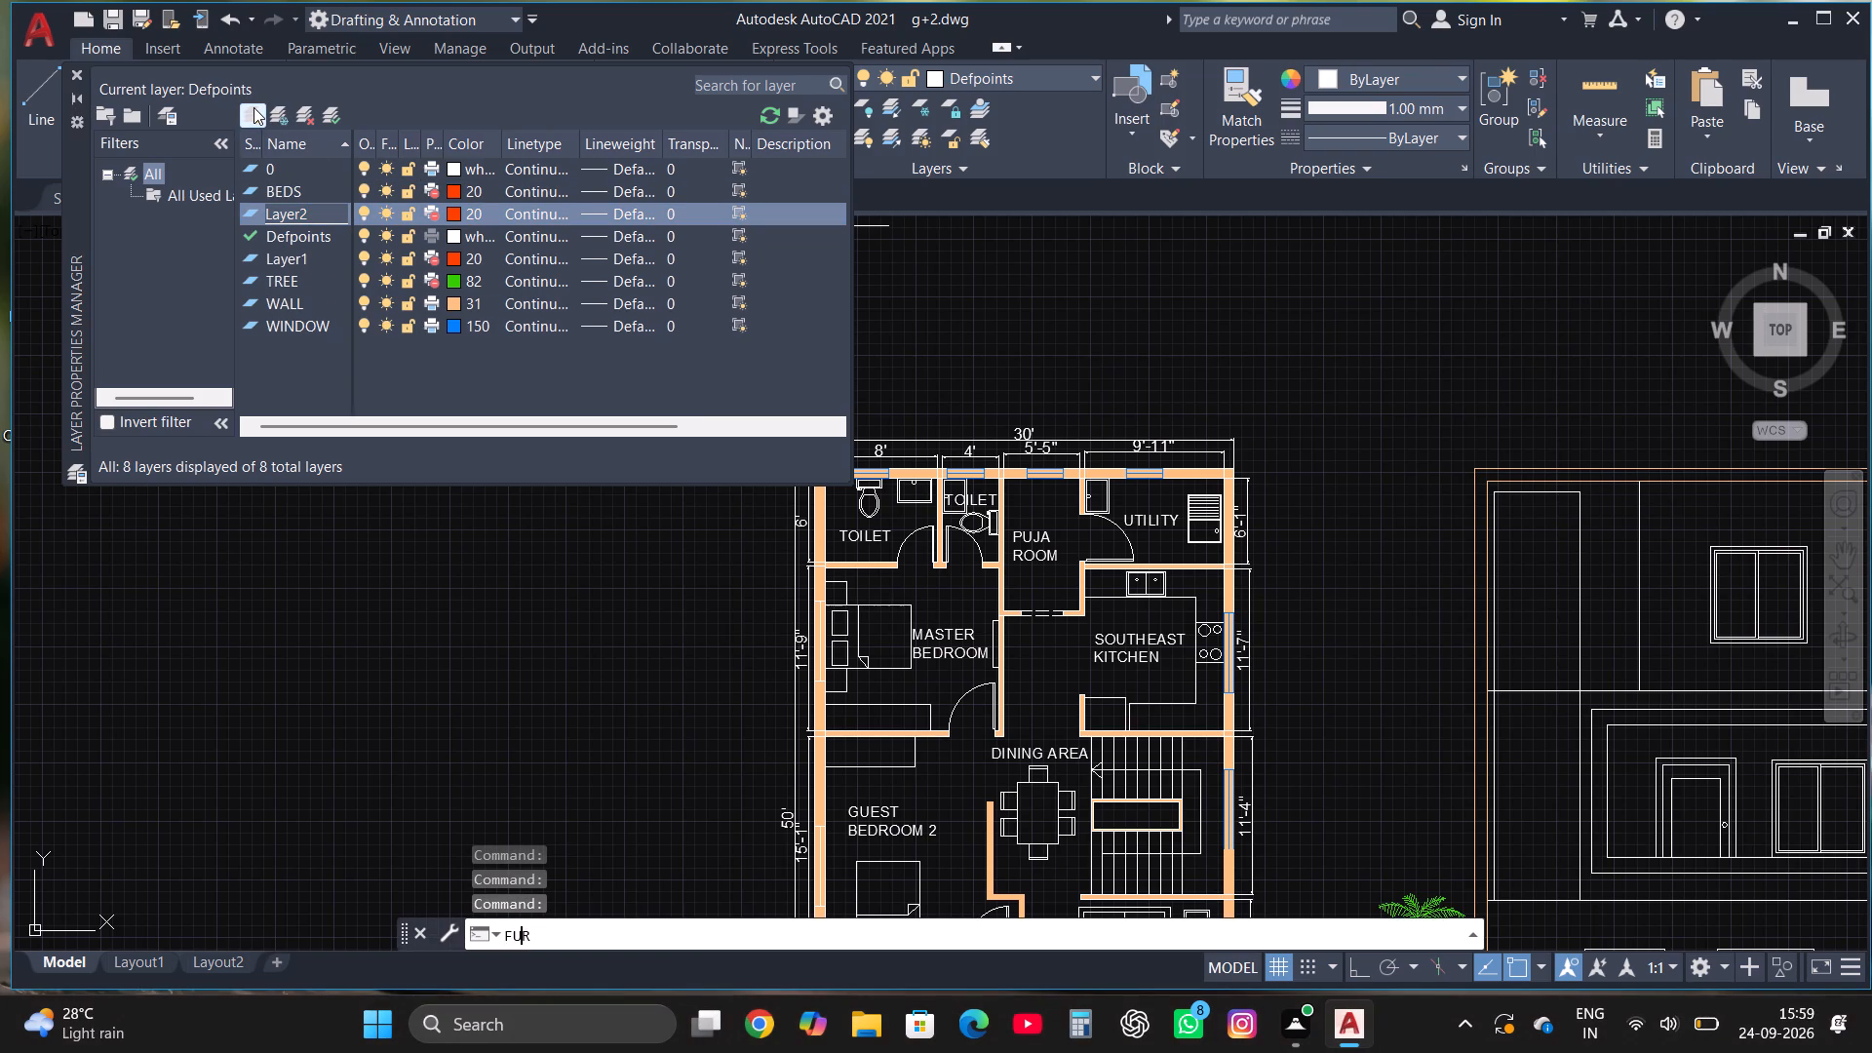
left_click(317, 209)
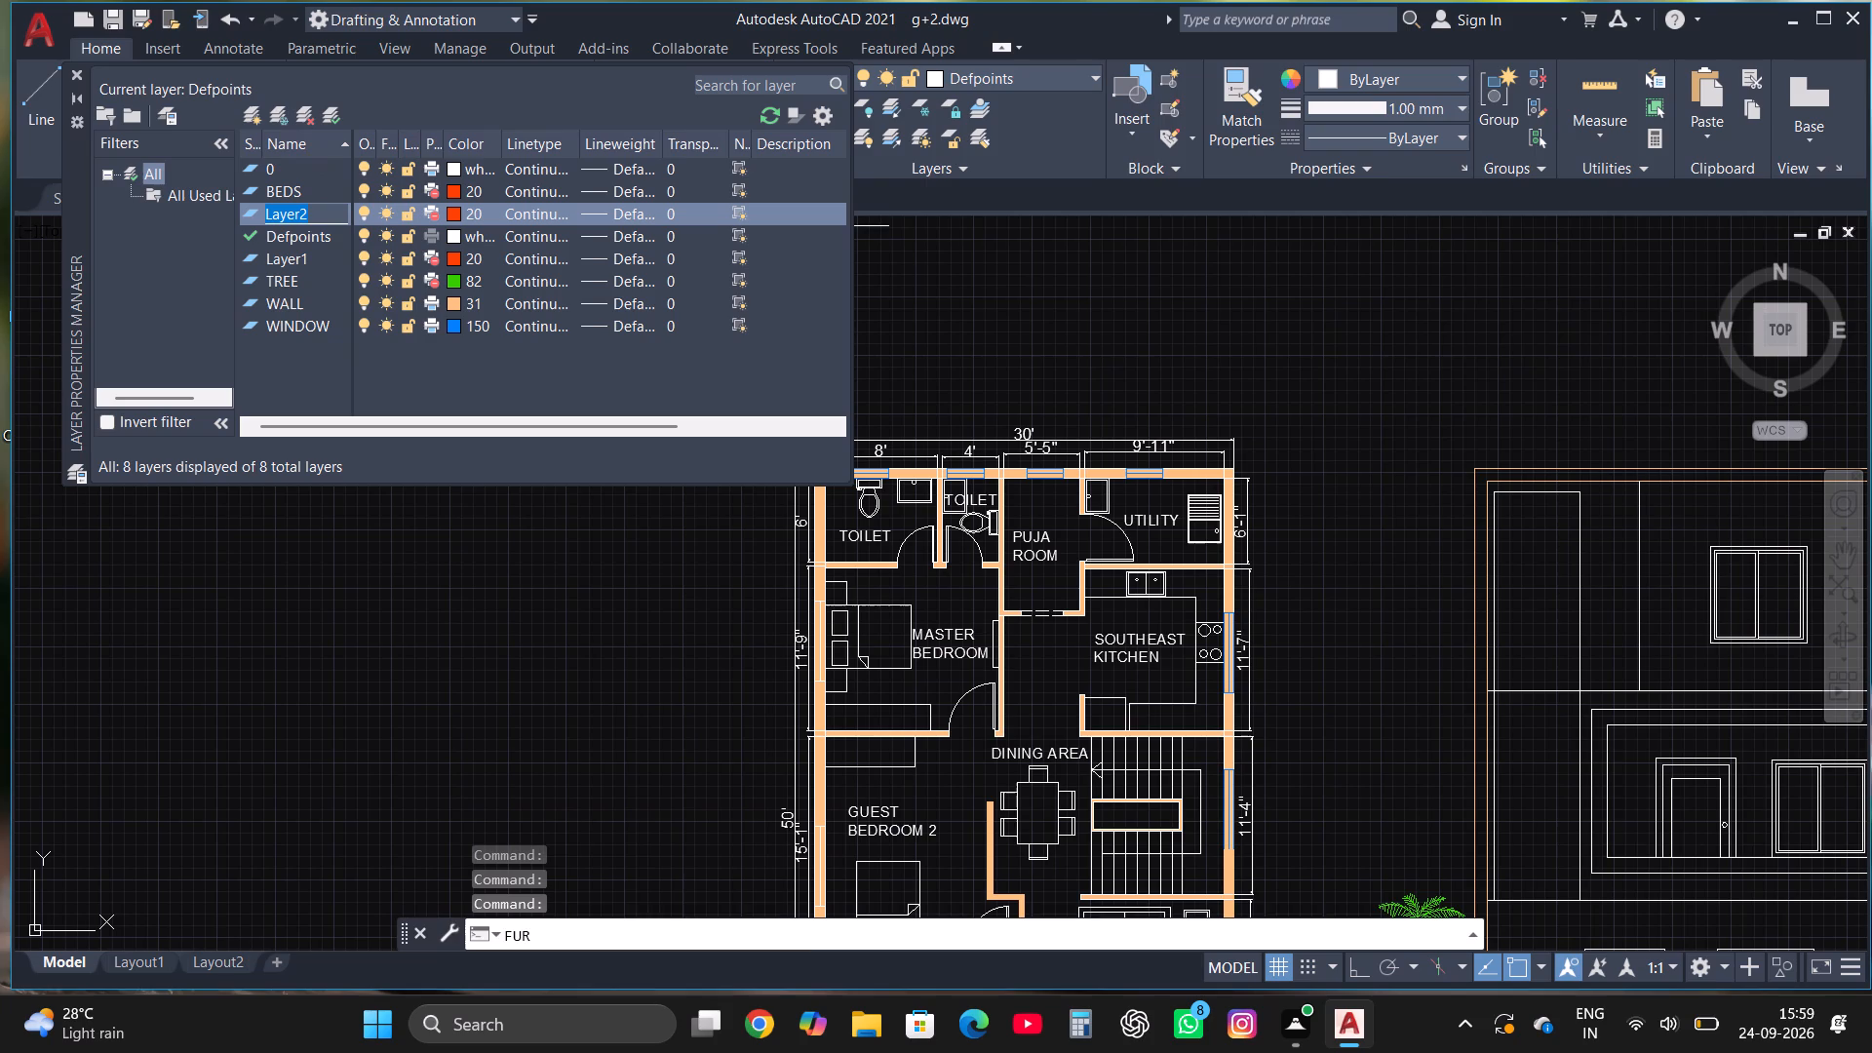
right_click(314, 211)
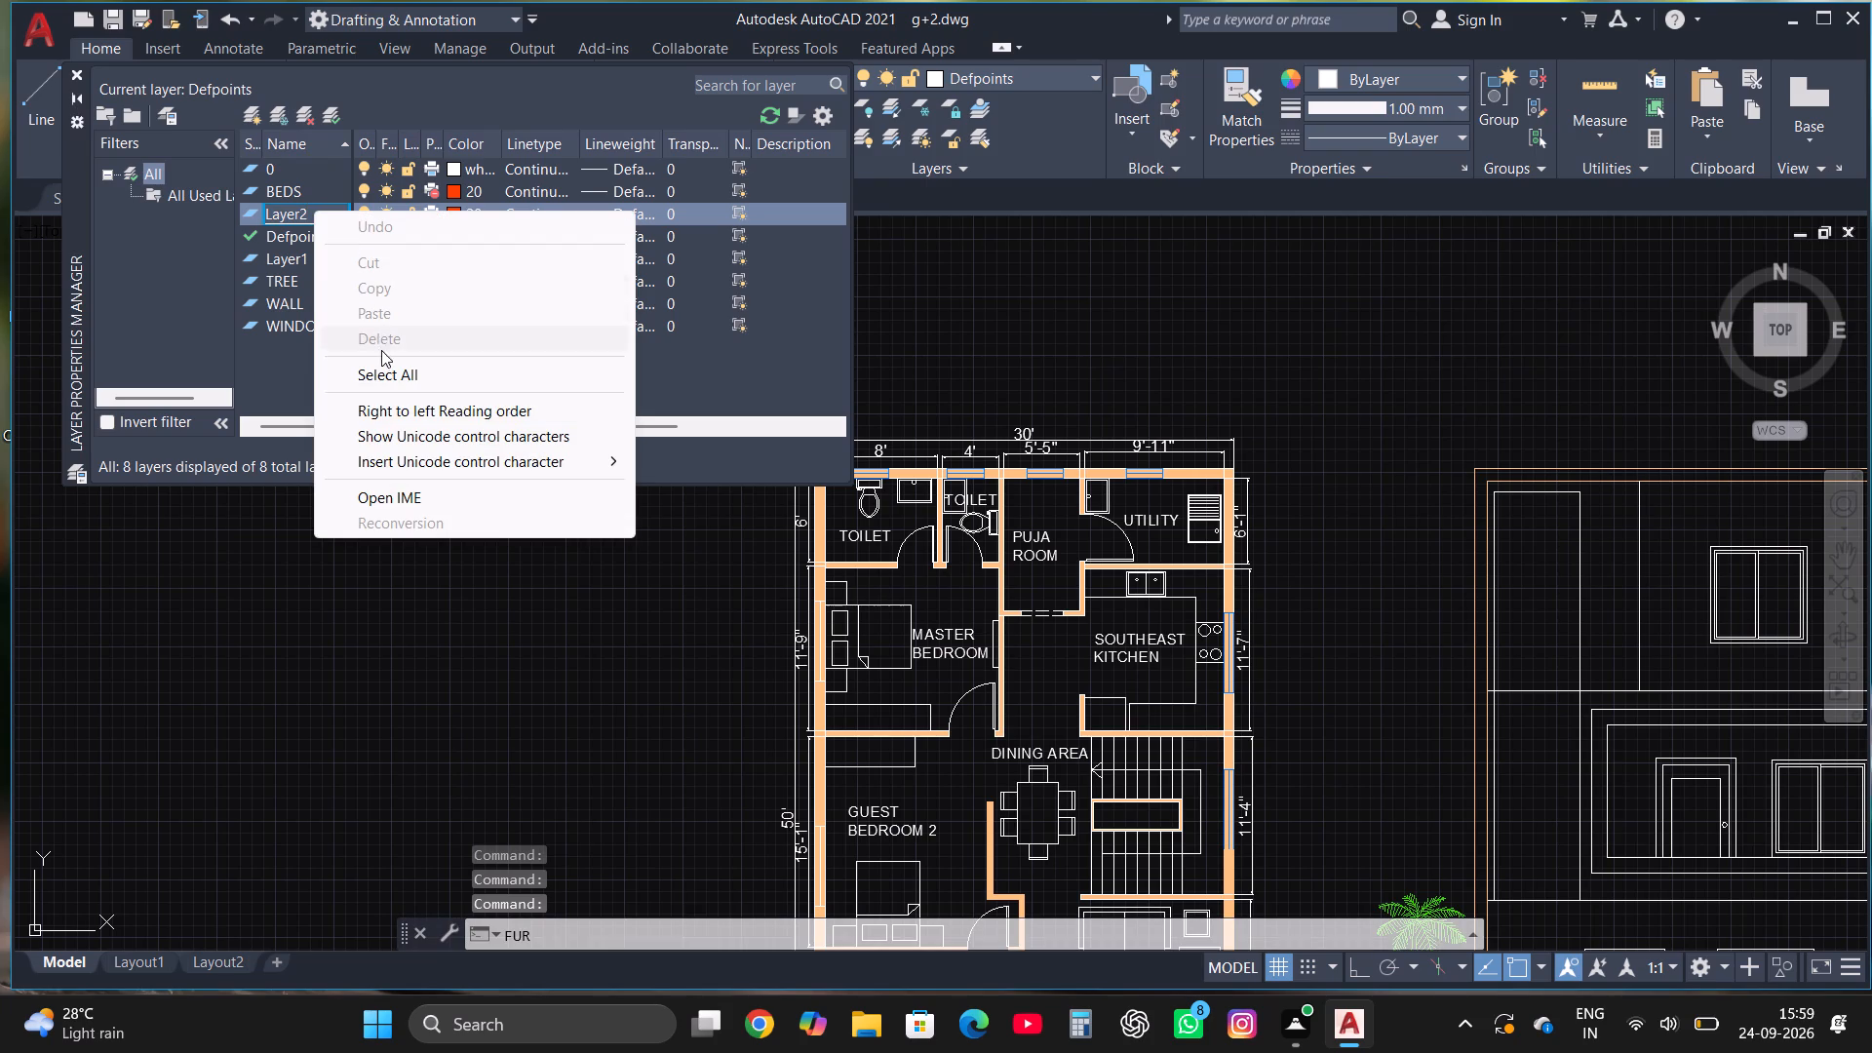
left_click(292, 204)
left_click(315, 209)
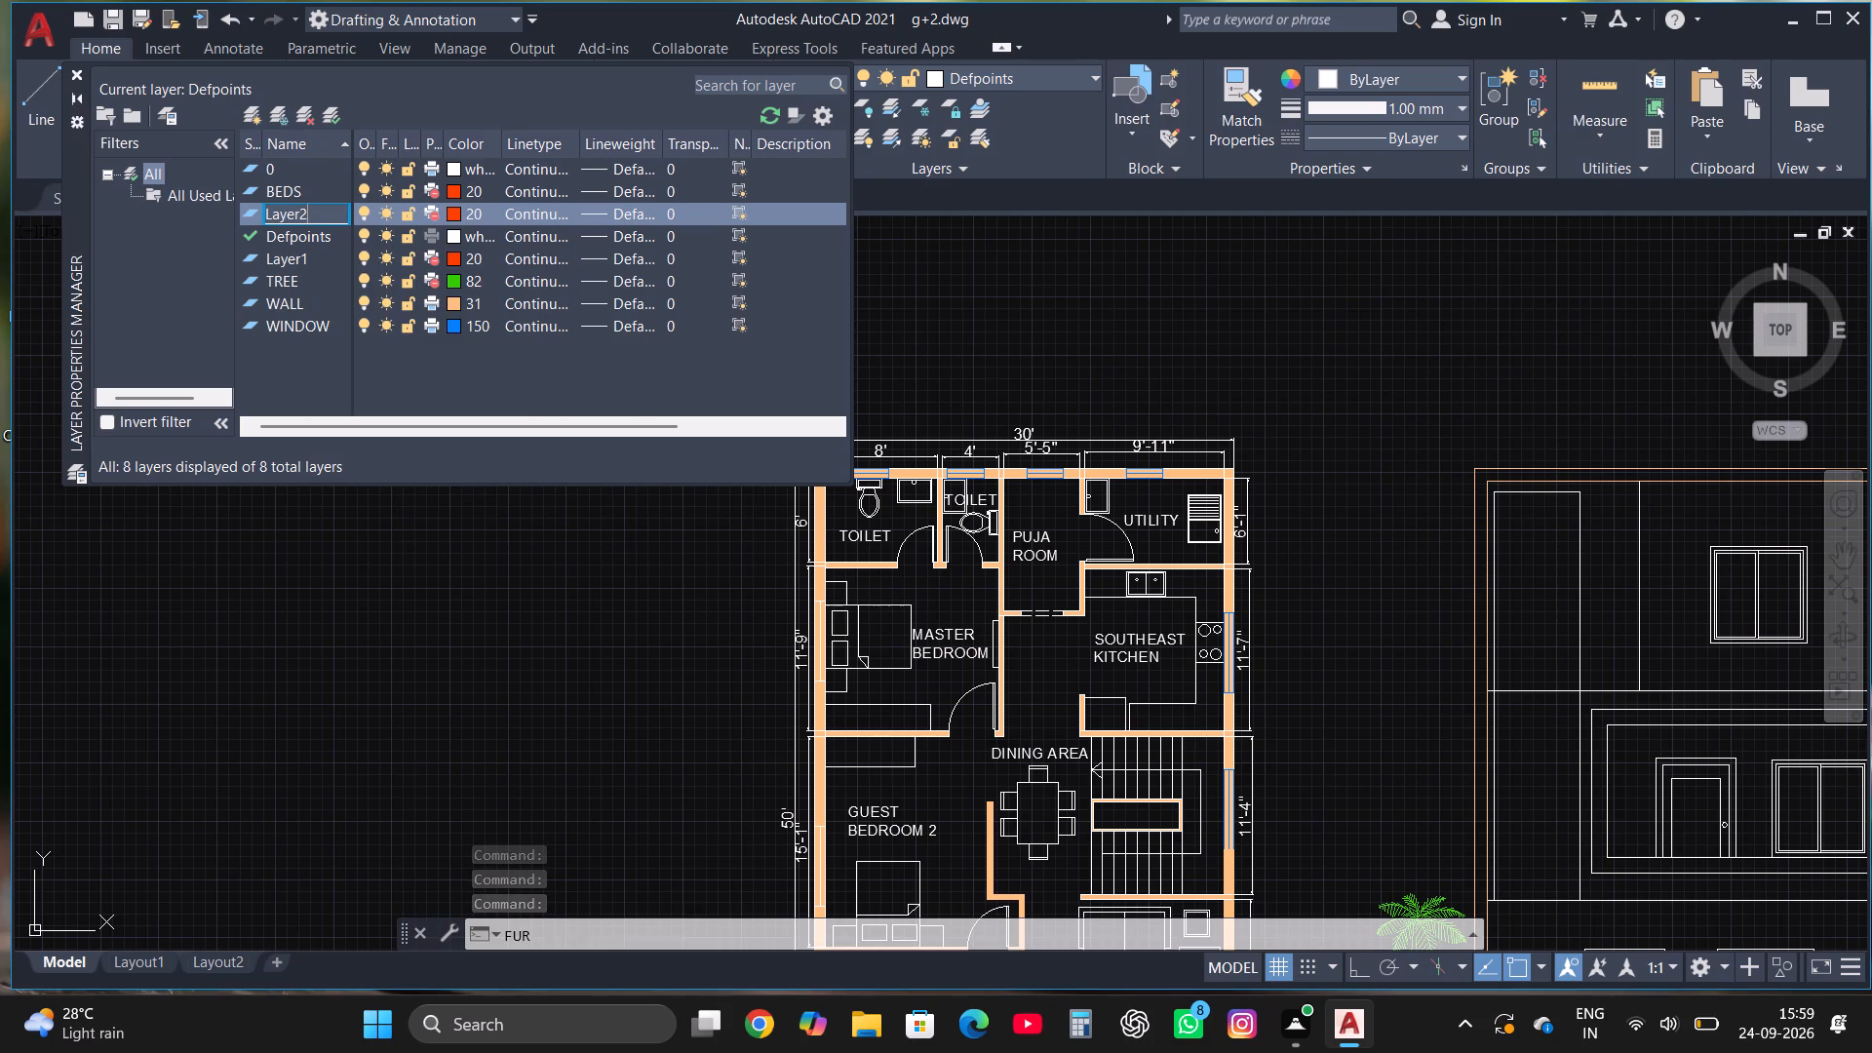
right_click(312, 215)
double_click(285, 214)
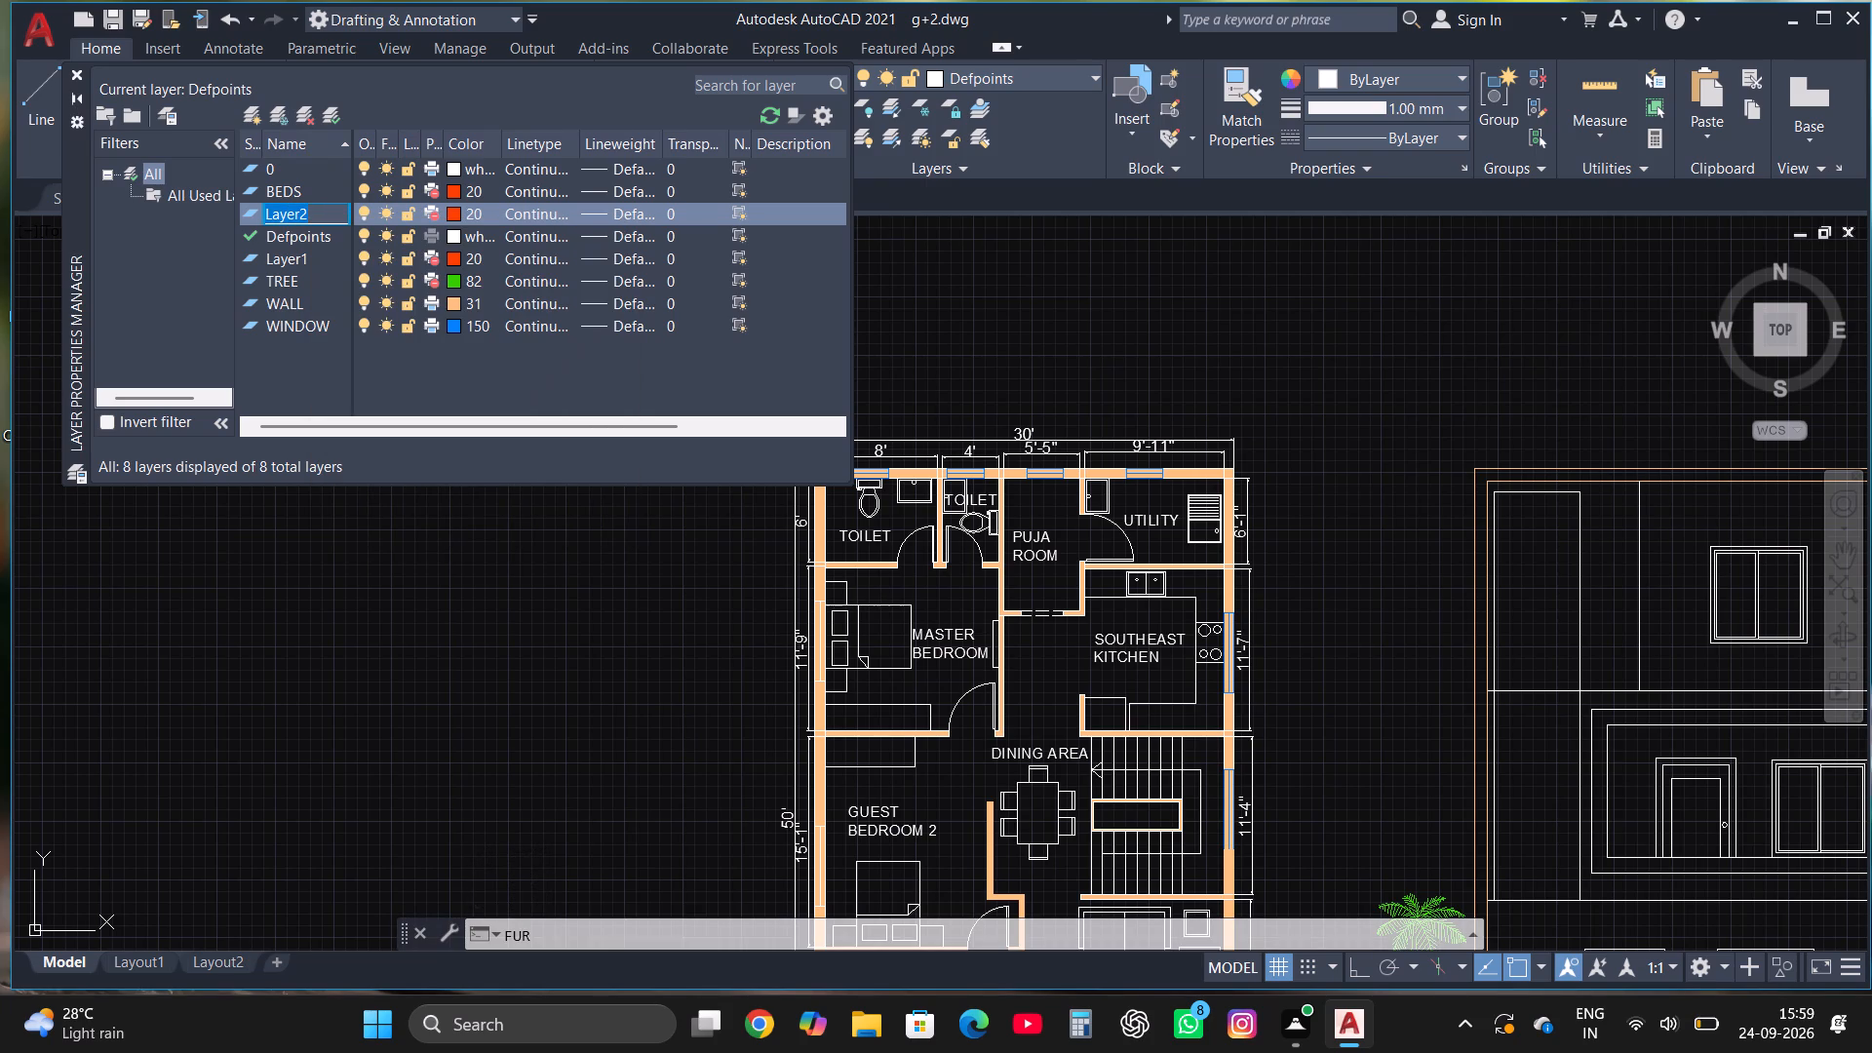
key("f")
type("UR")
left_click(452, 214)
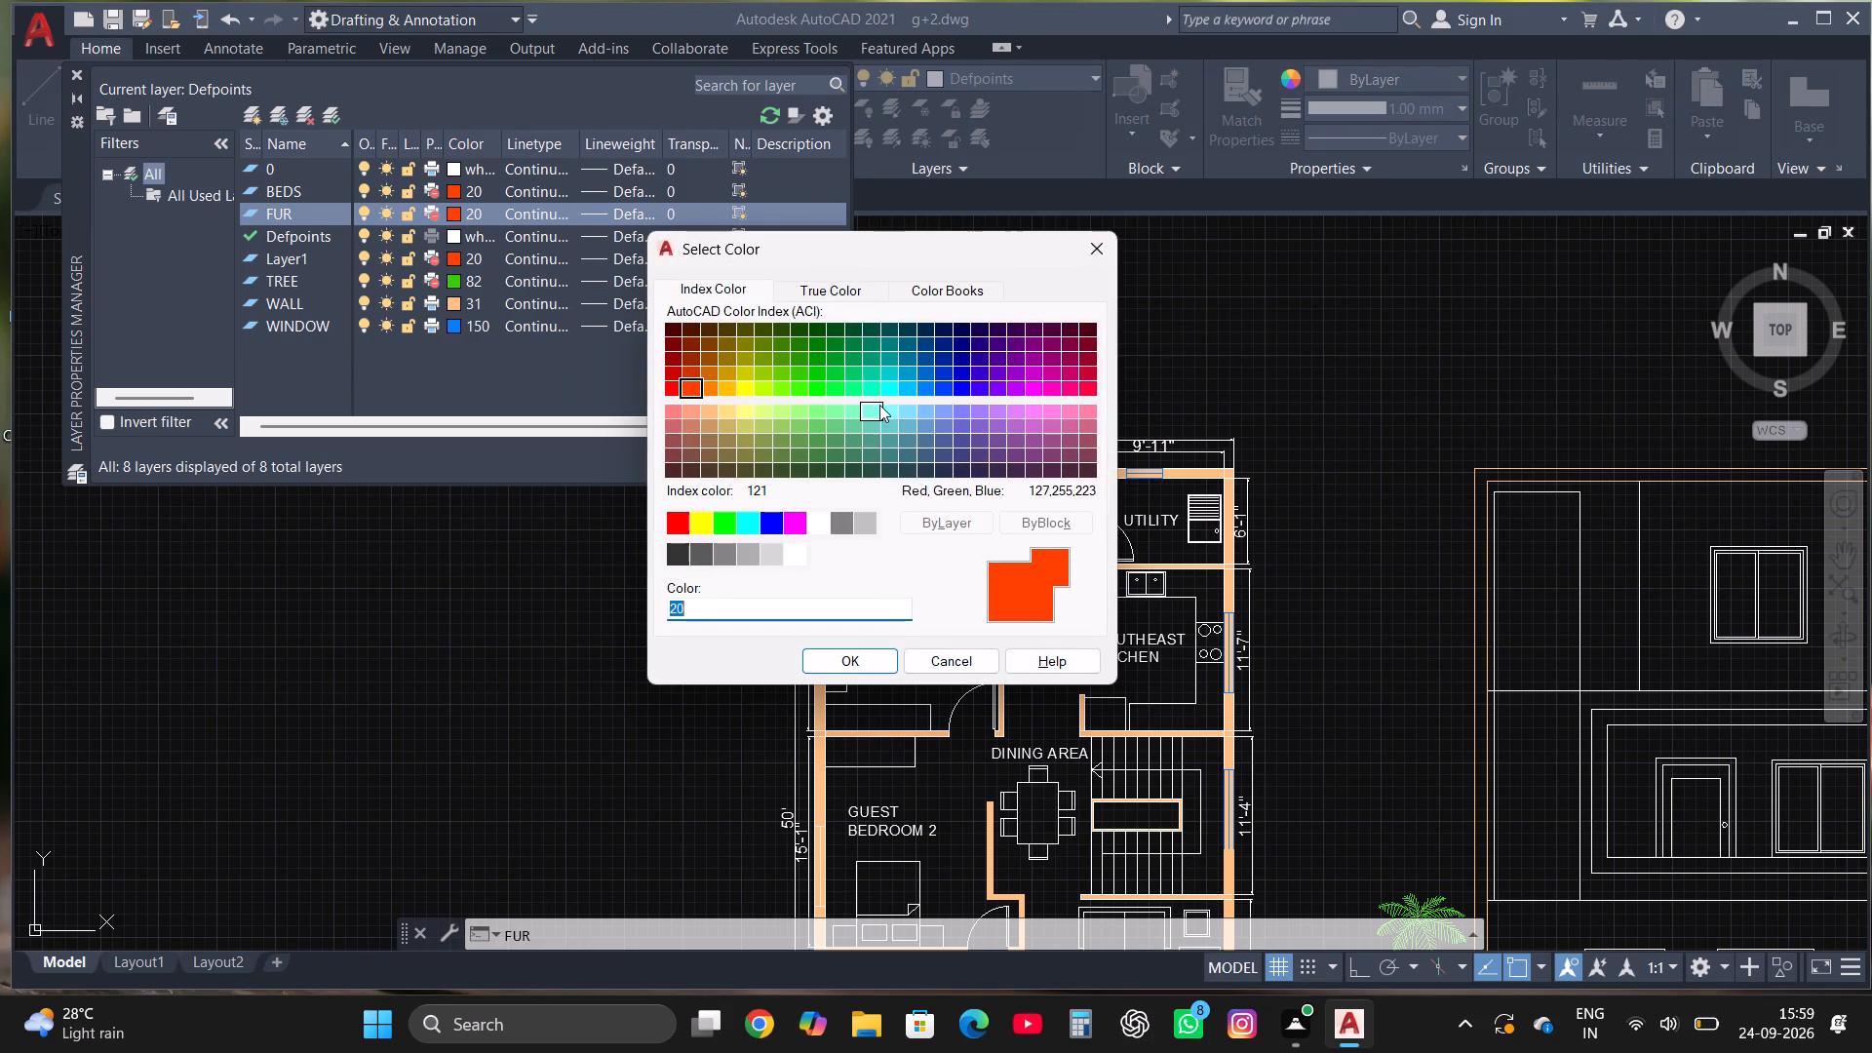
left_click(891, 383)
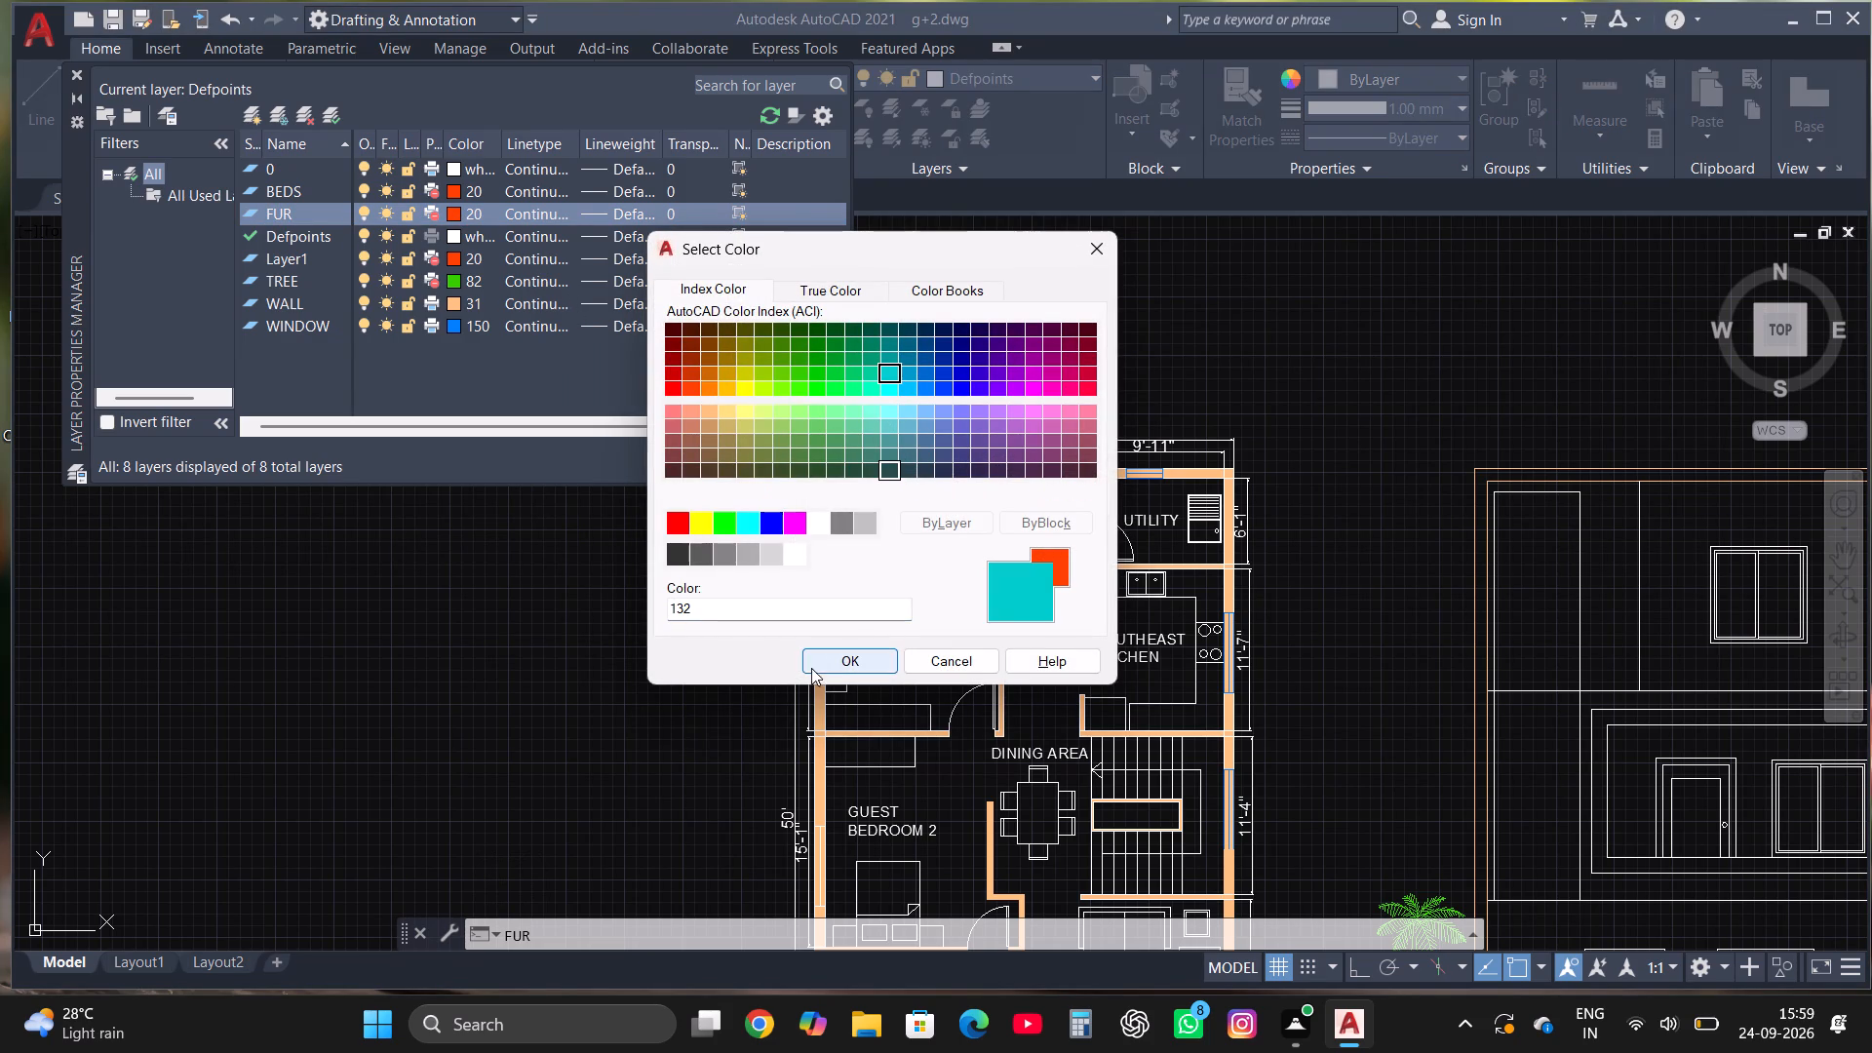
left_click(838, 667)
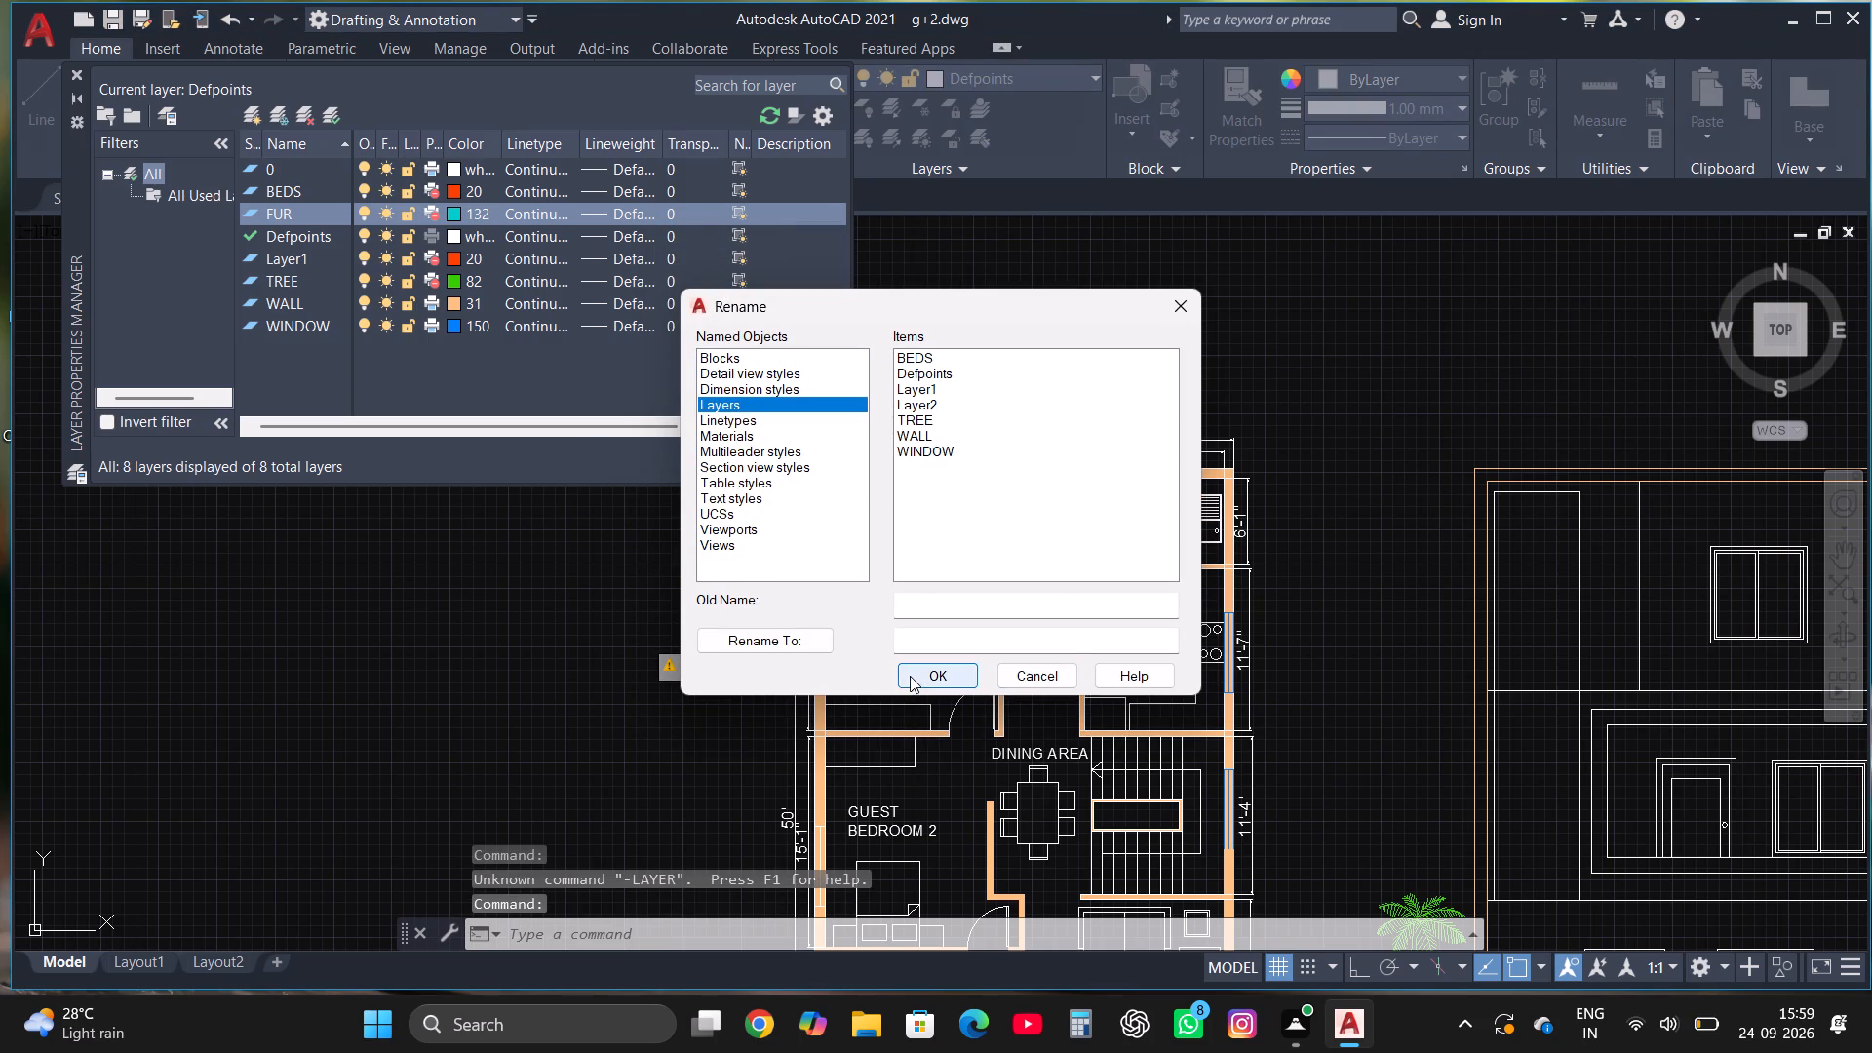
left_click(910, 676)
left_click(987, 562)
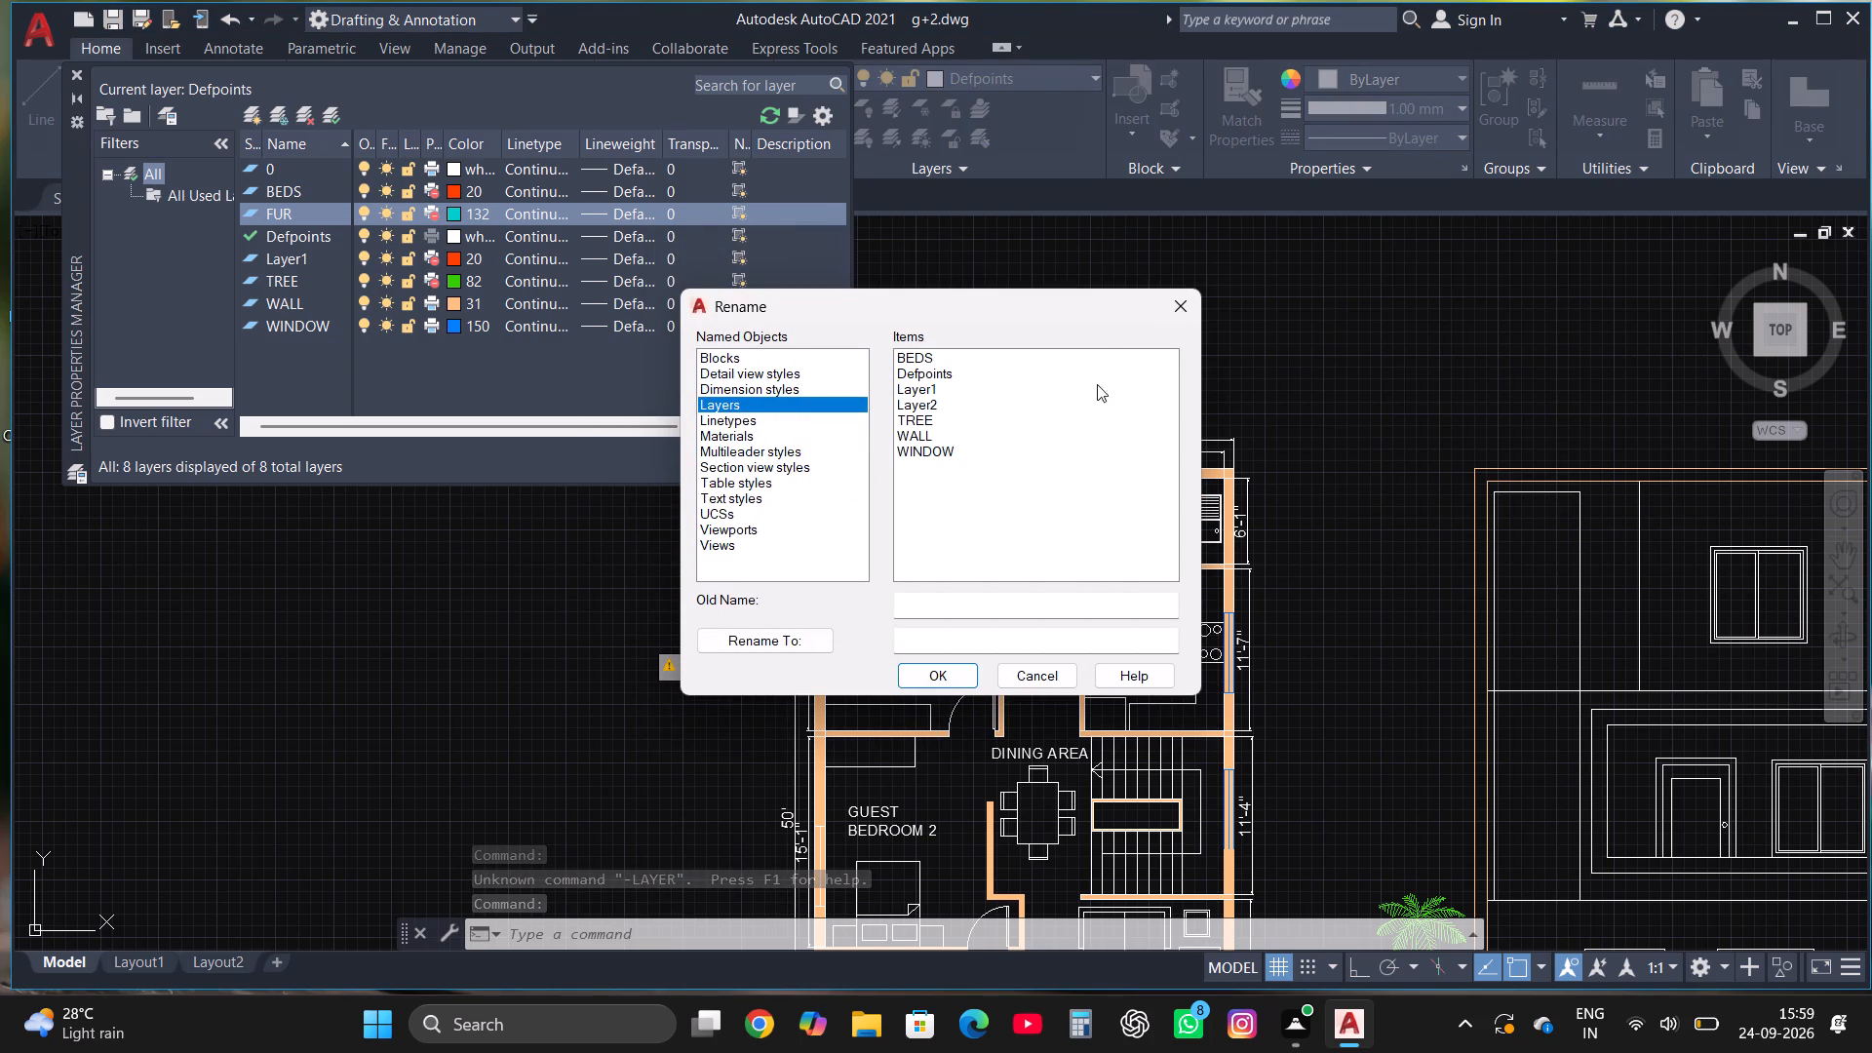
left_click(1179, 306)
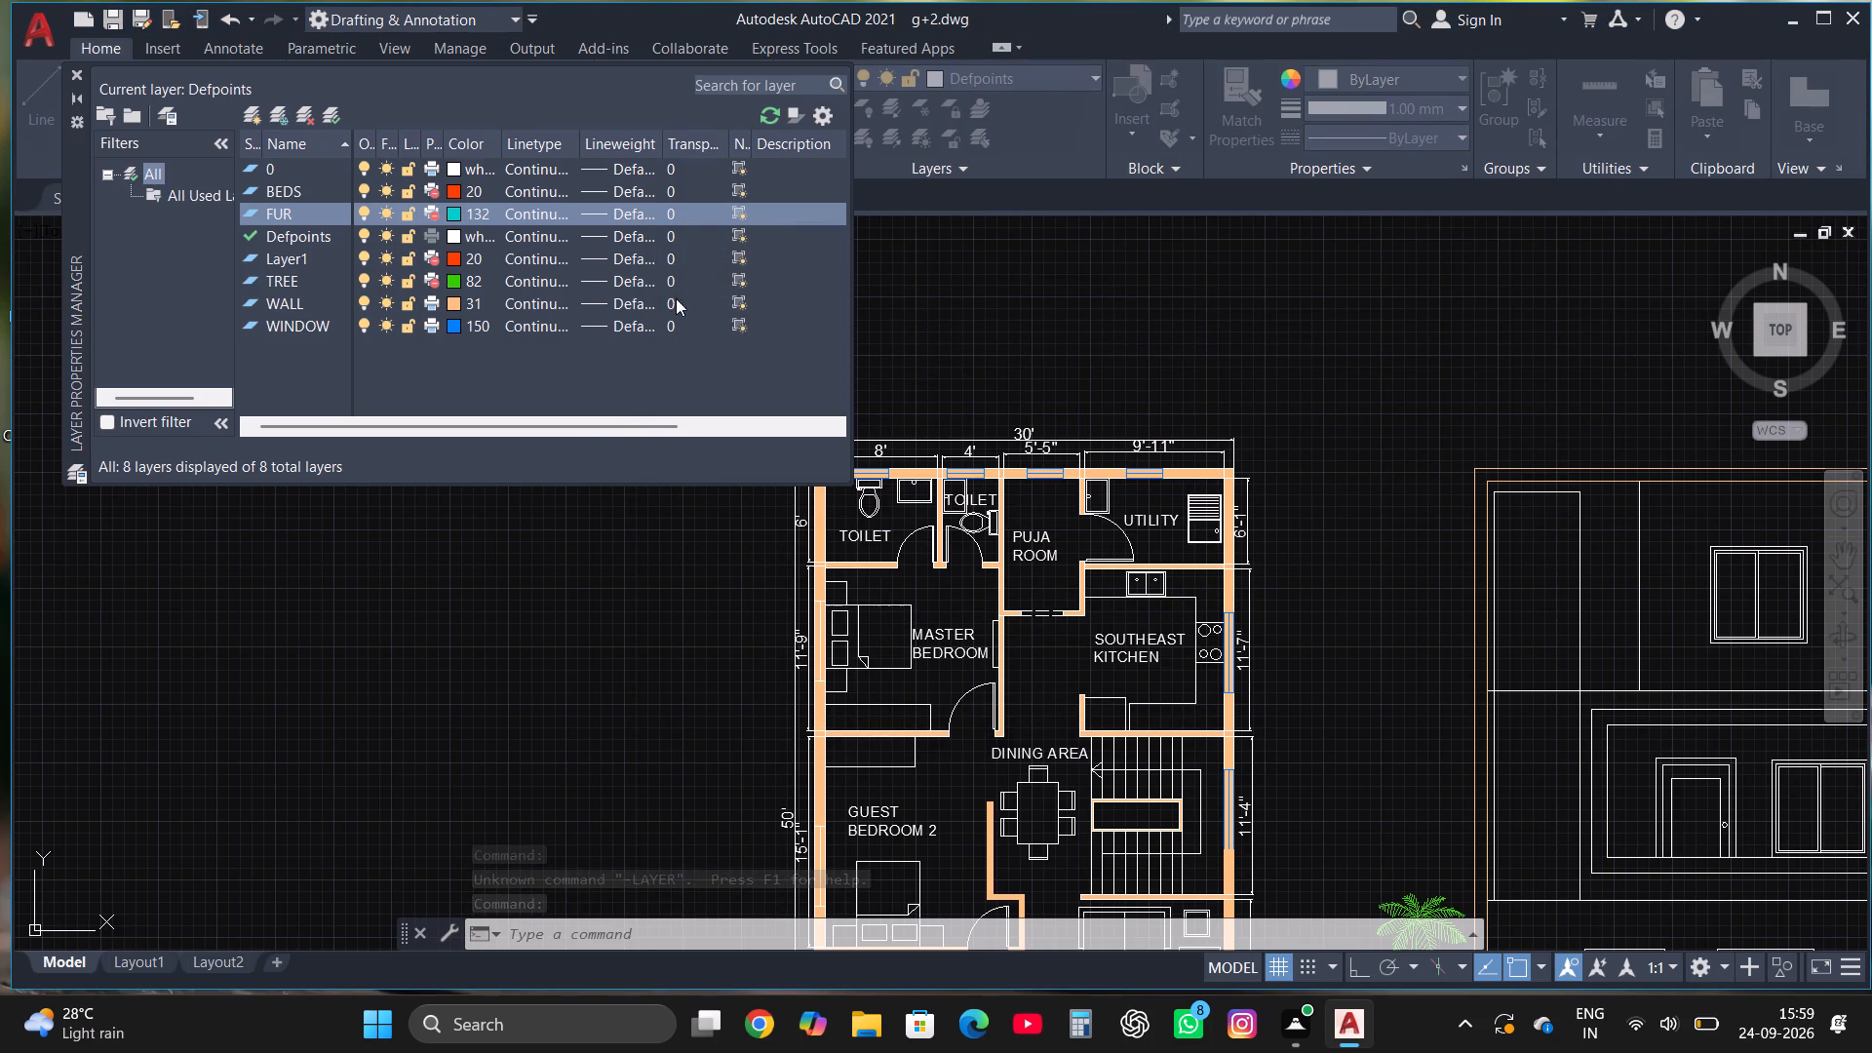
left_click(1192, 315)
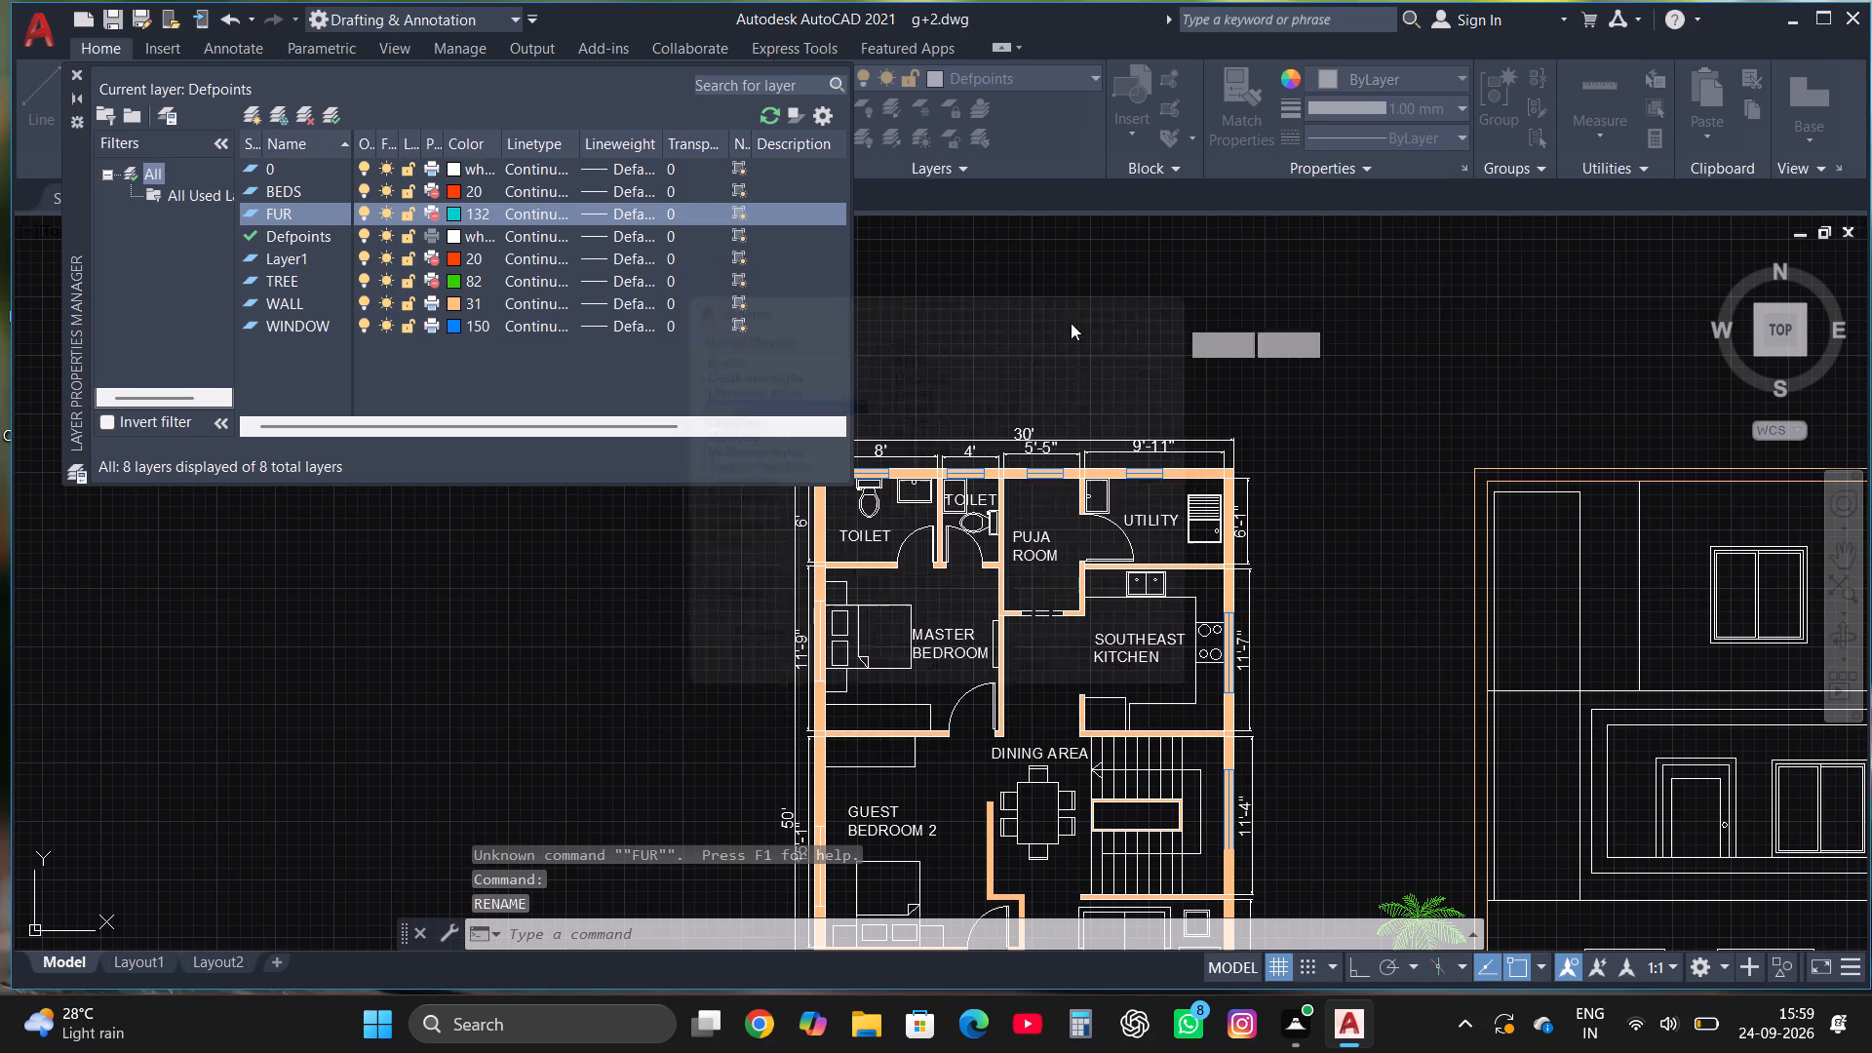
Rename the remaining unnamed new layer DOOR and set its colour to 50.
left_click(314, 256)
right_click(312, 256)
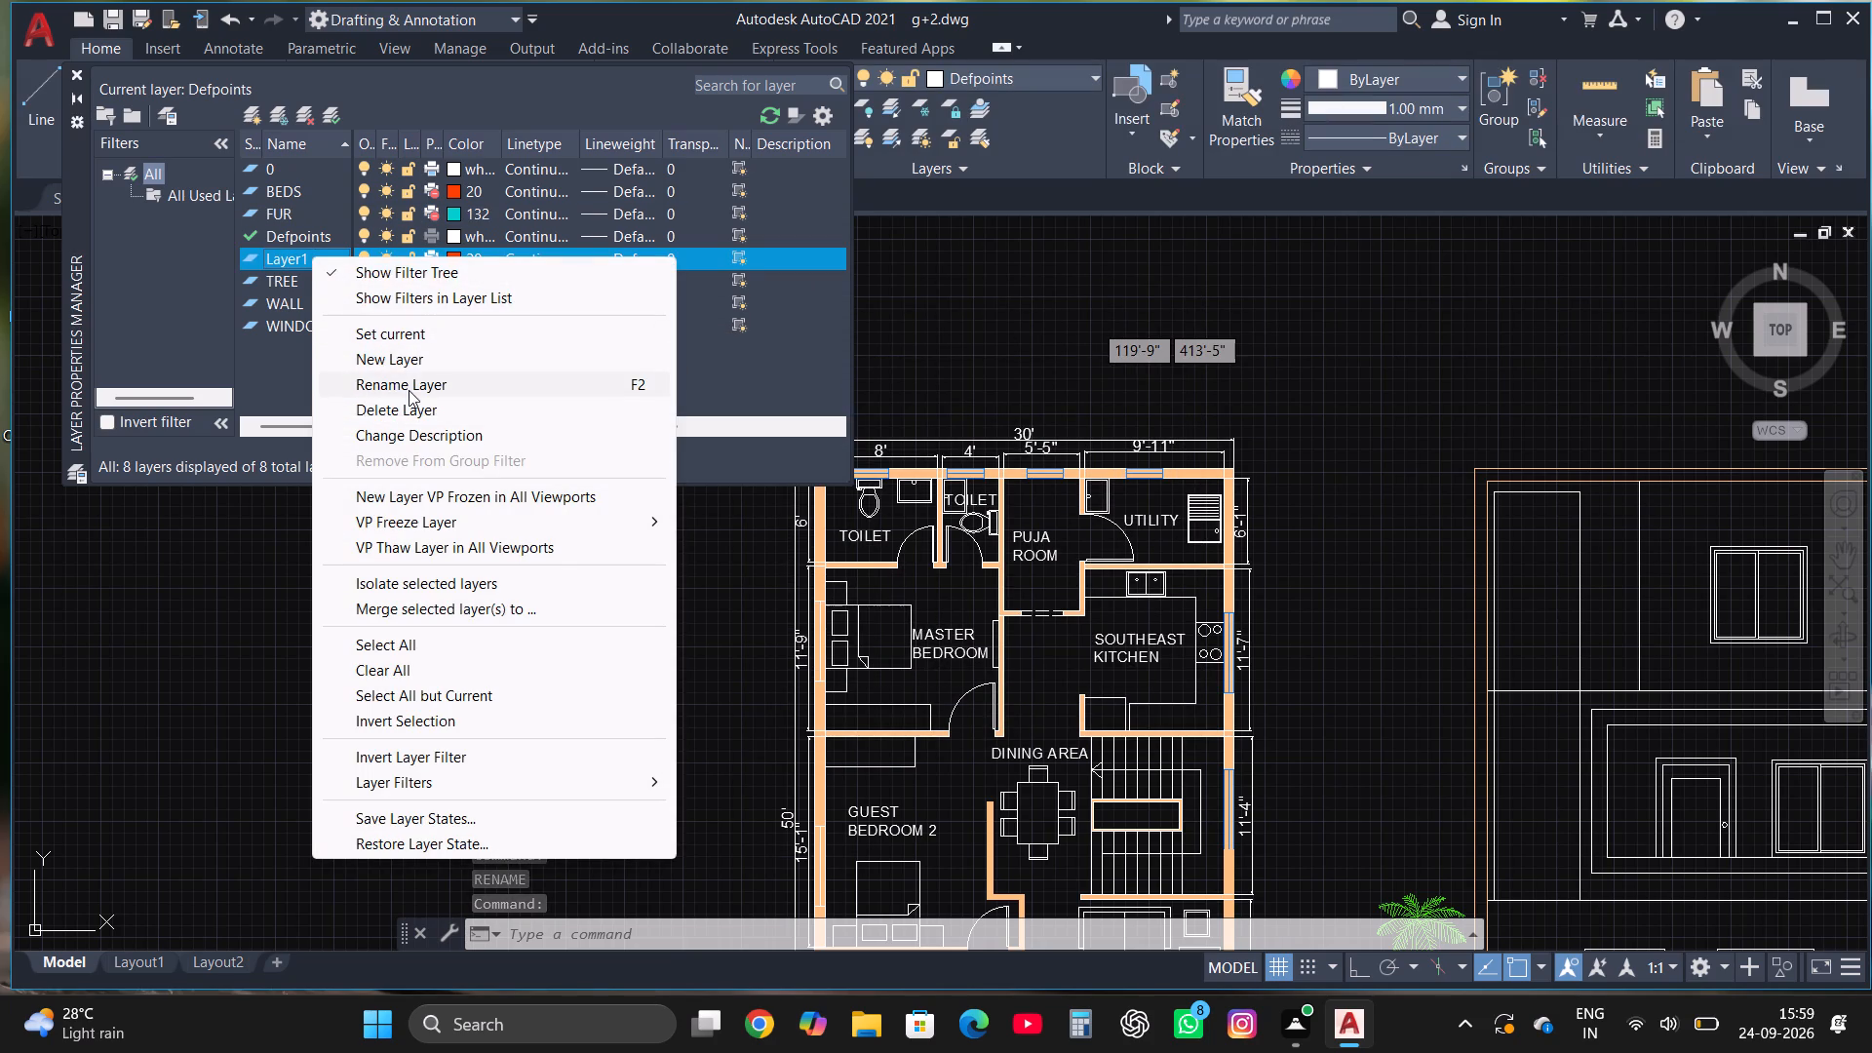
left_click(403, 387)
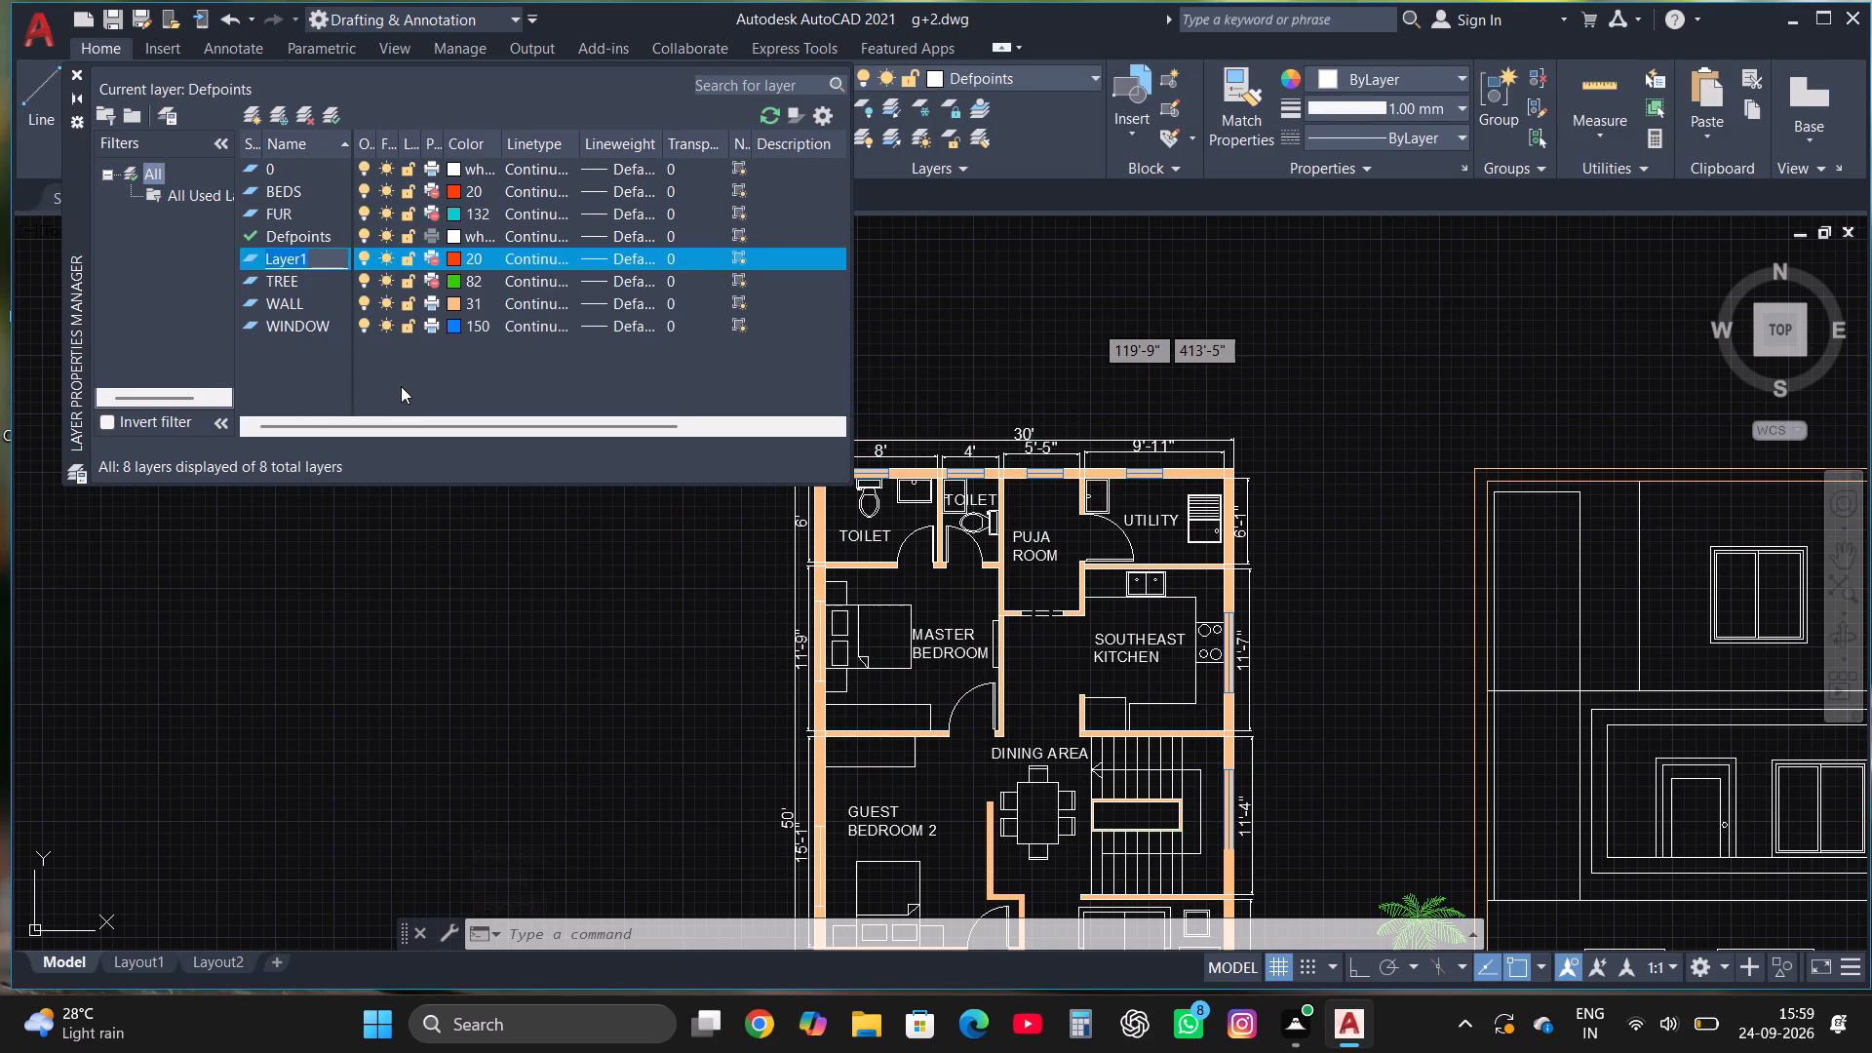
type("DOOR")
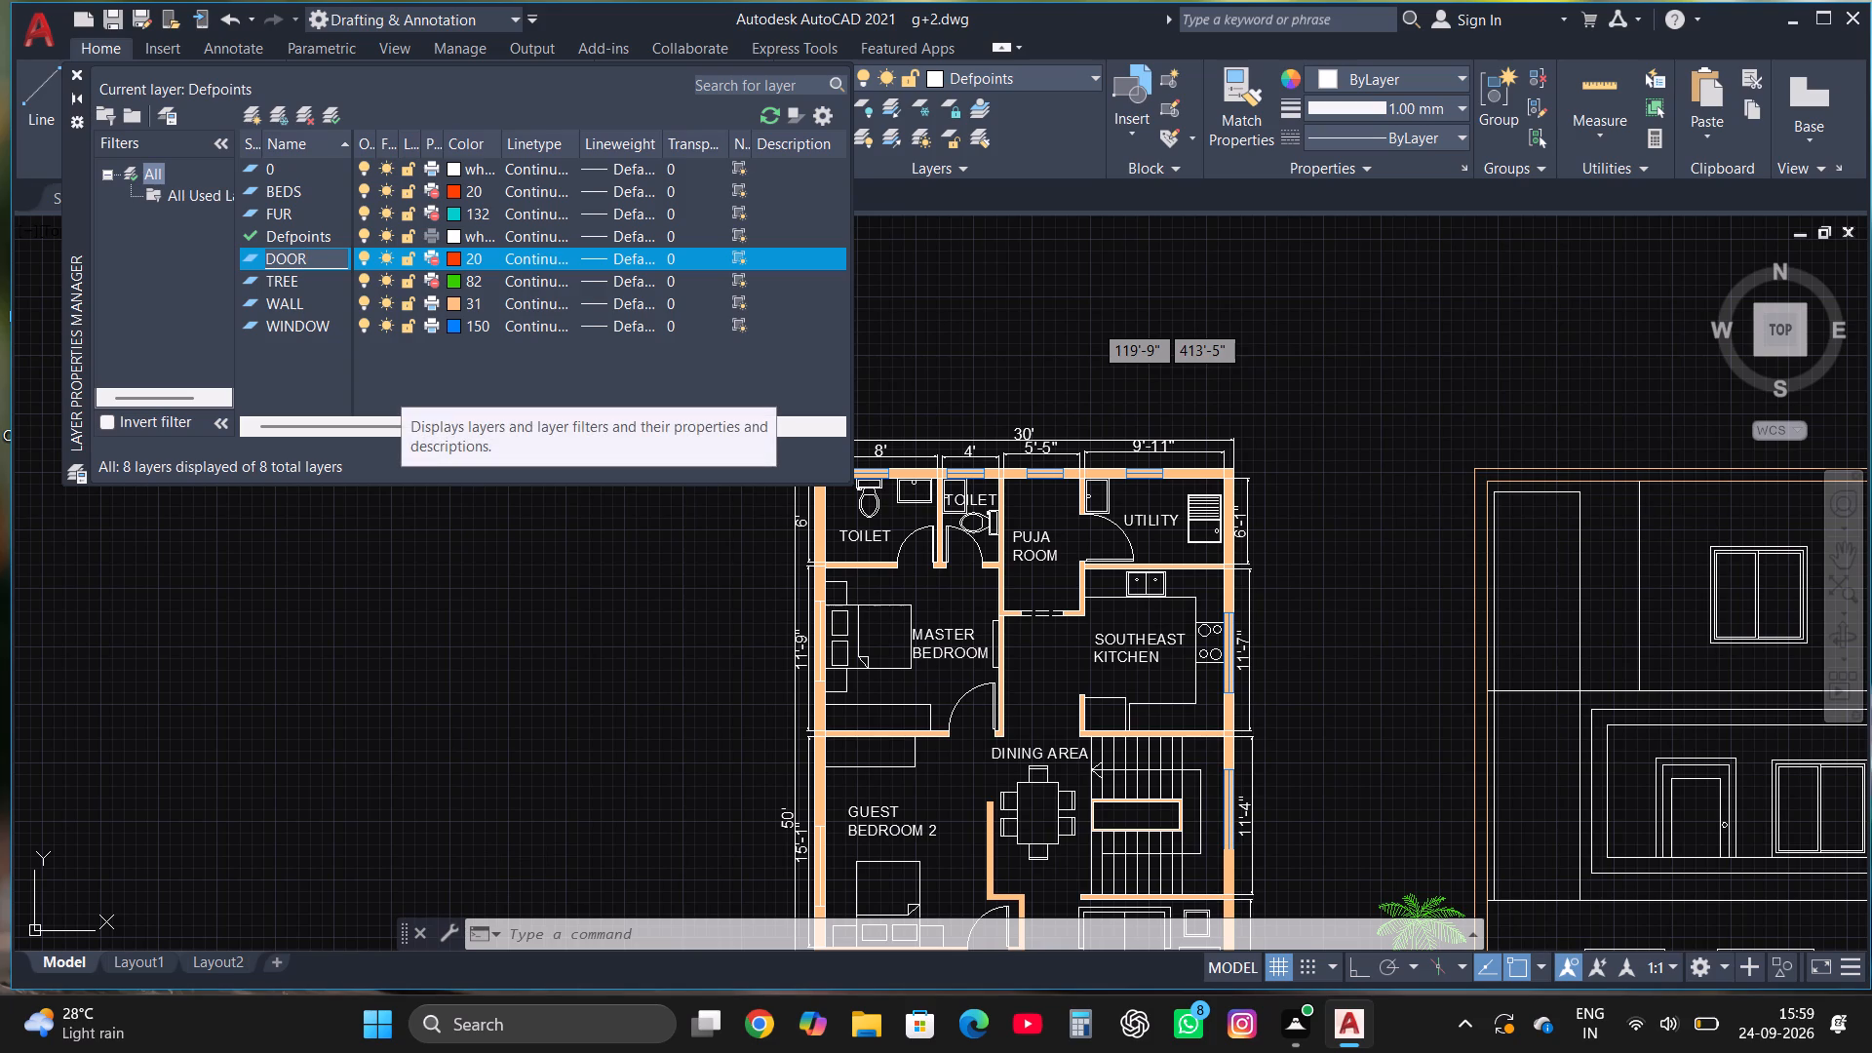
left_click(447, 257)
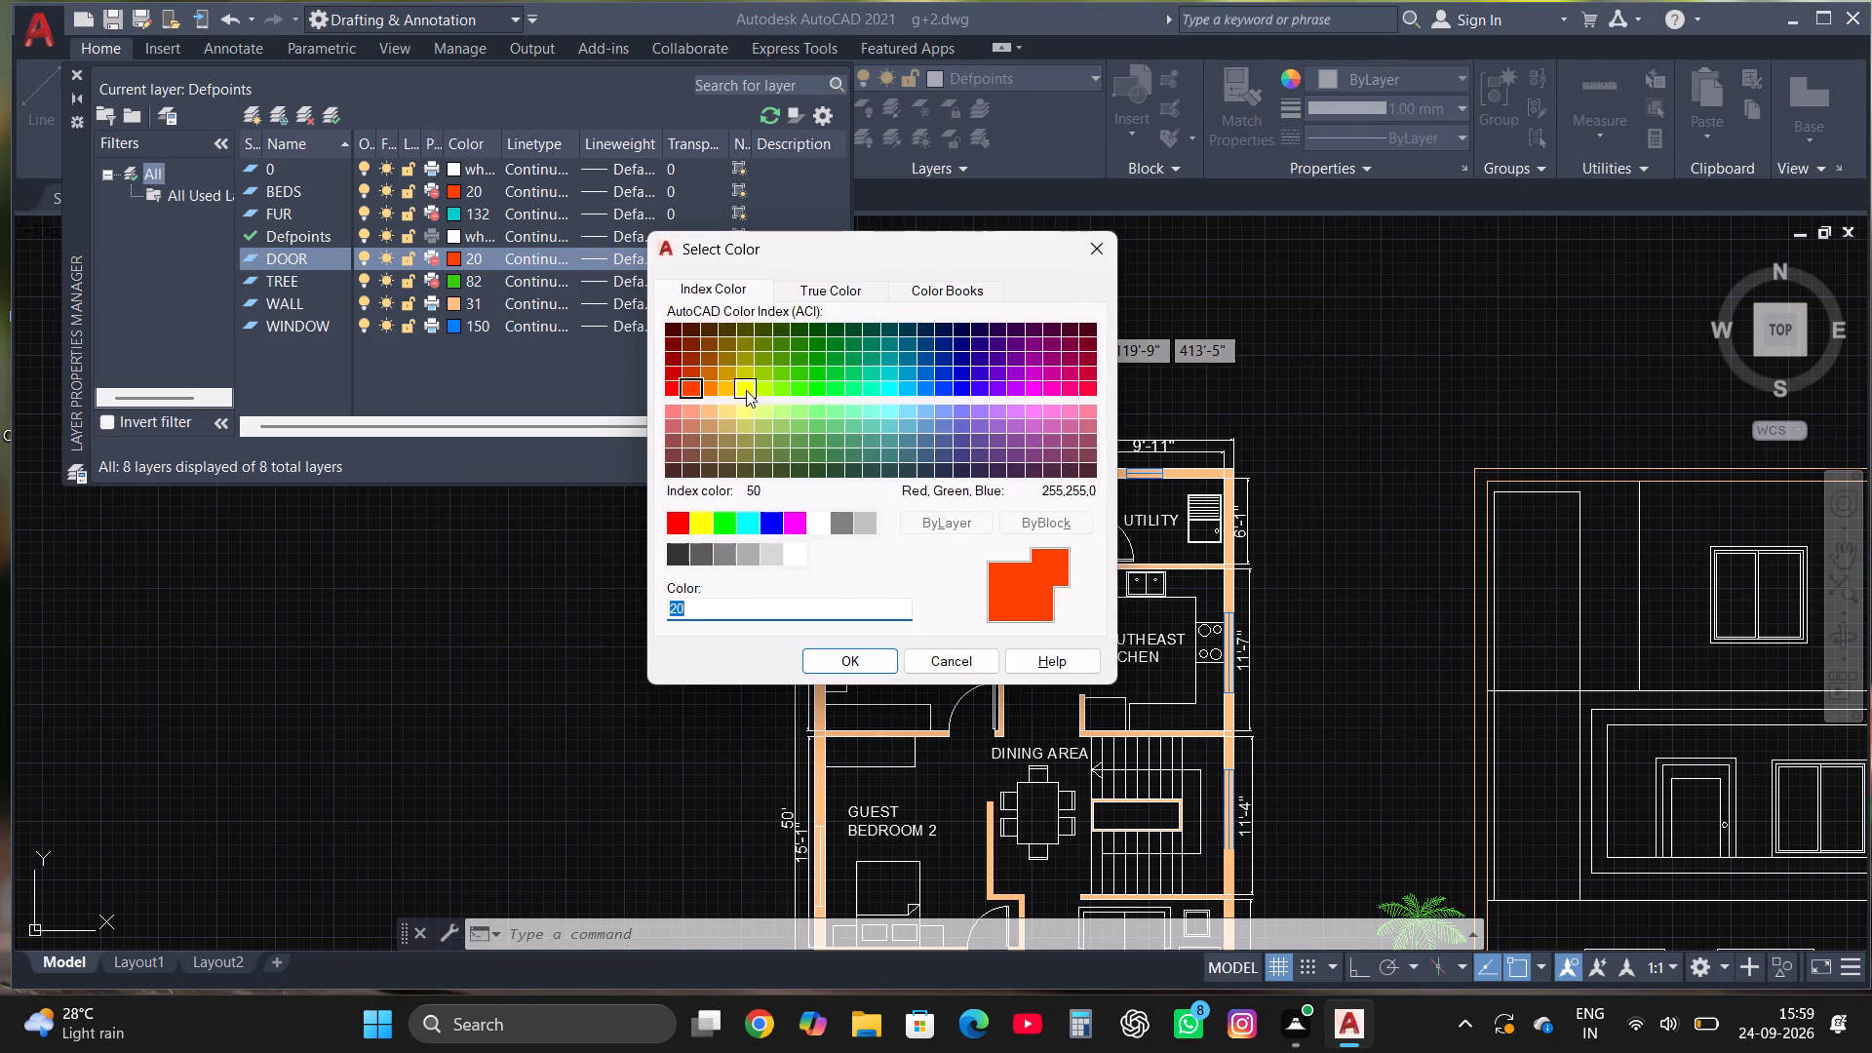
left_click(745, 387)
left_click(814, 660)
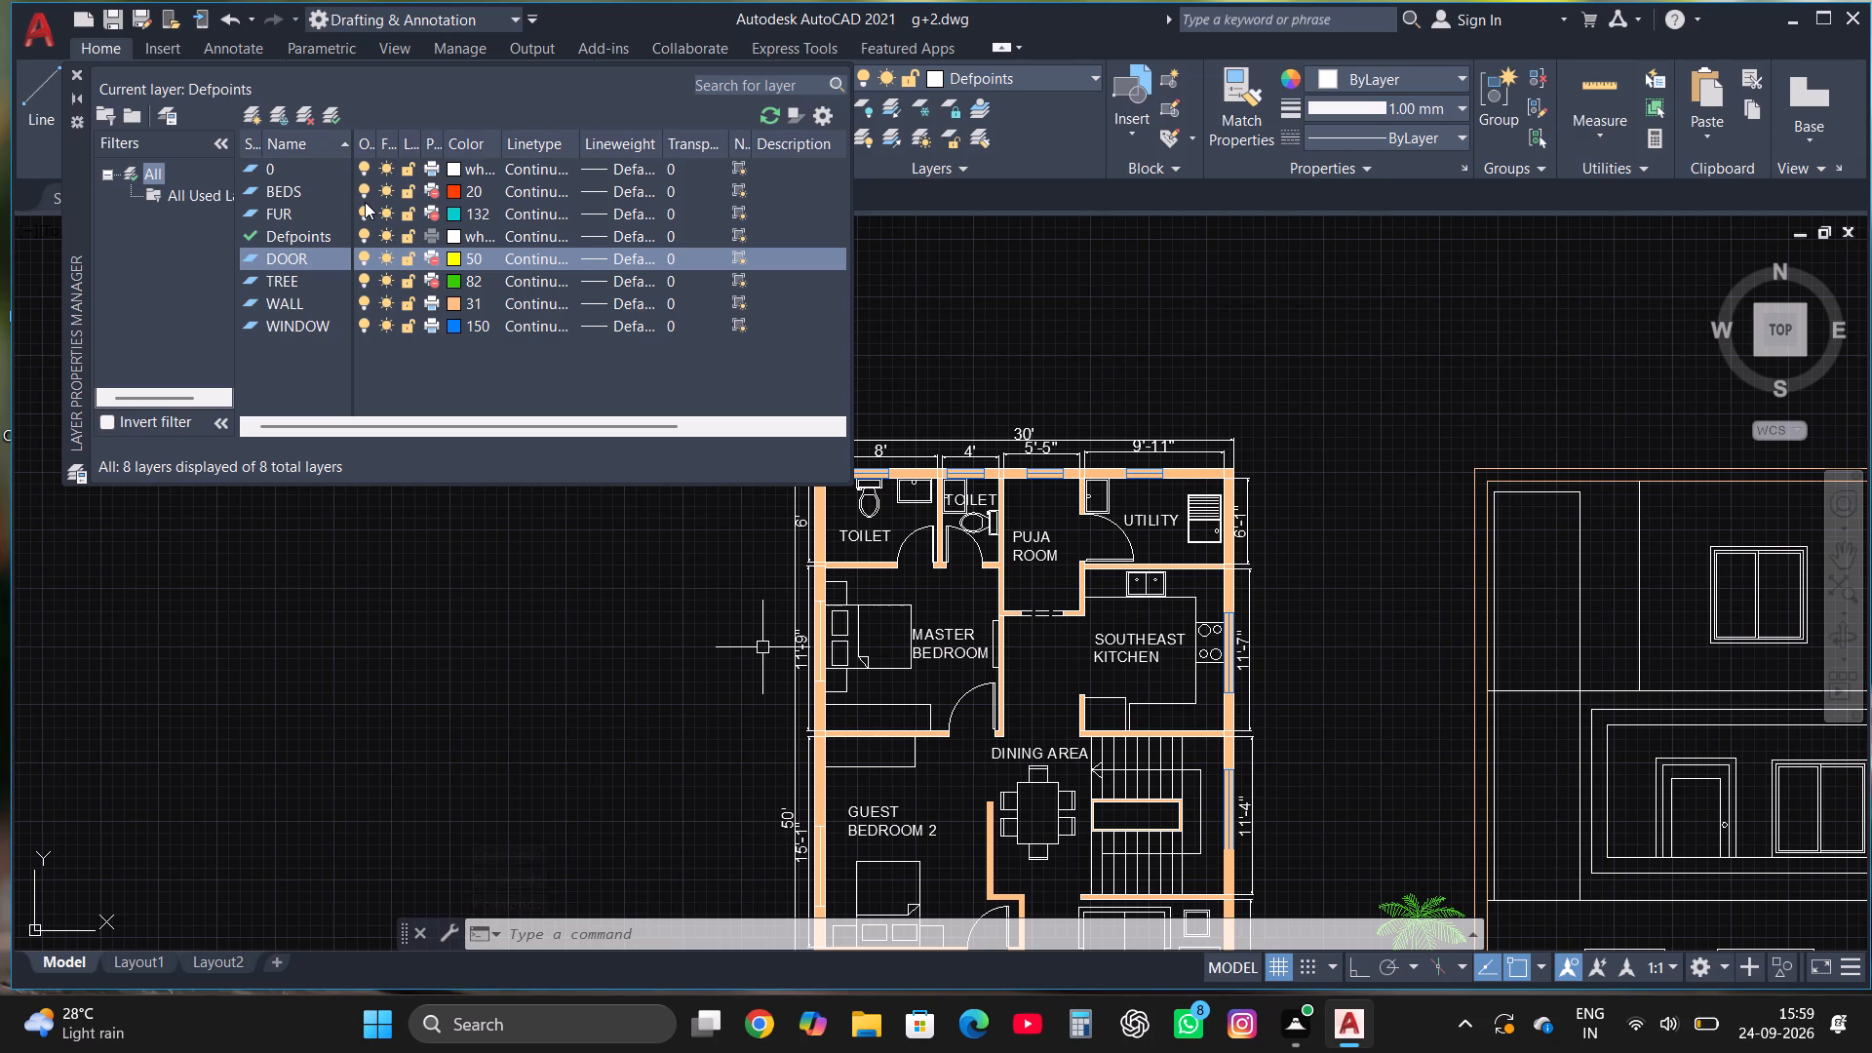
Assign all door blocks similar to the toilet door to the DOOR layer.
left_click(80, 71)
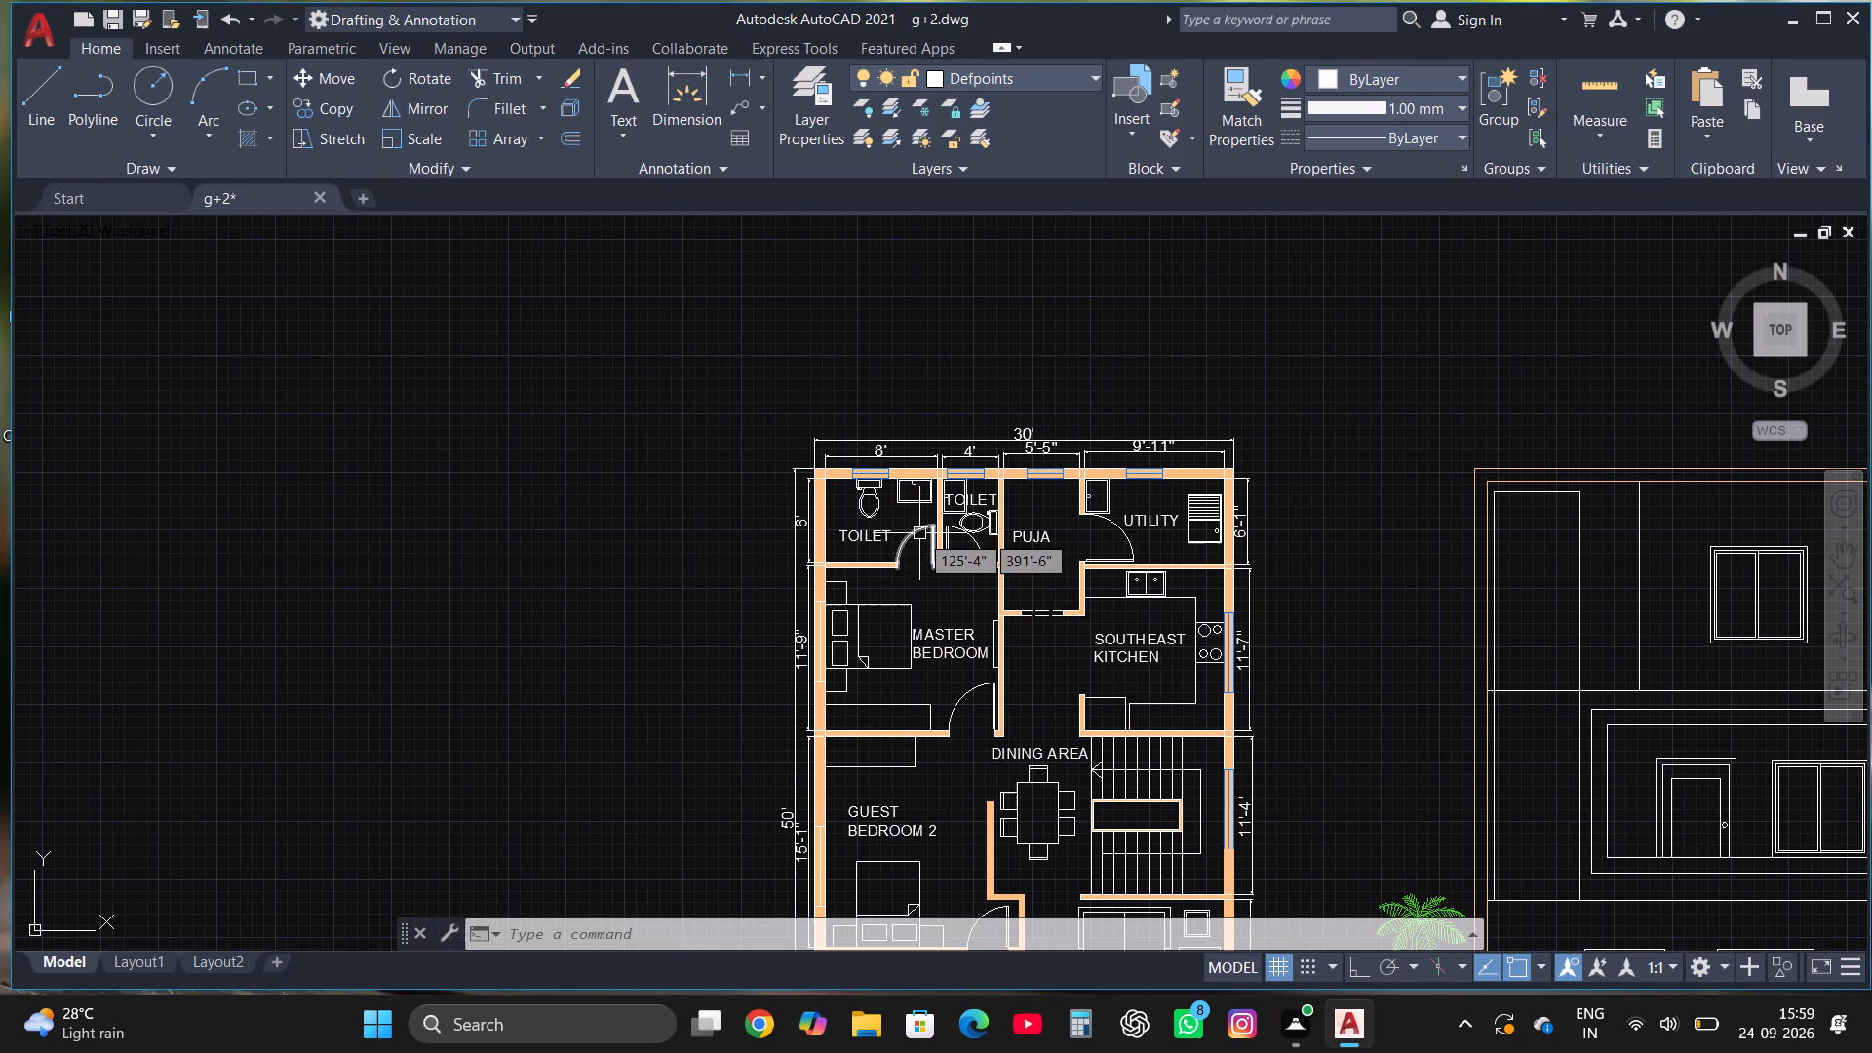
left_click(919, 533)
right_click(917, 533)
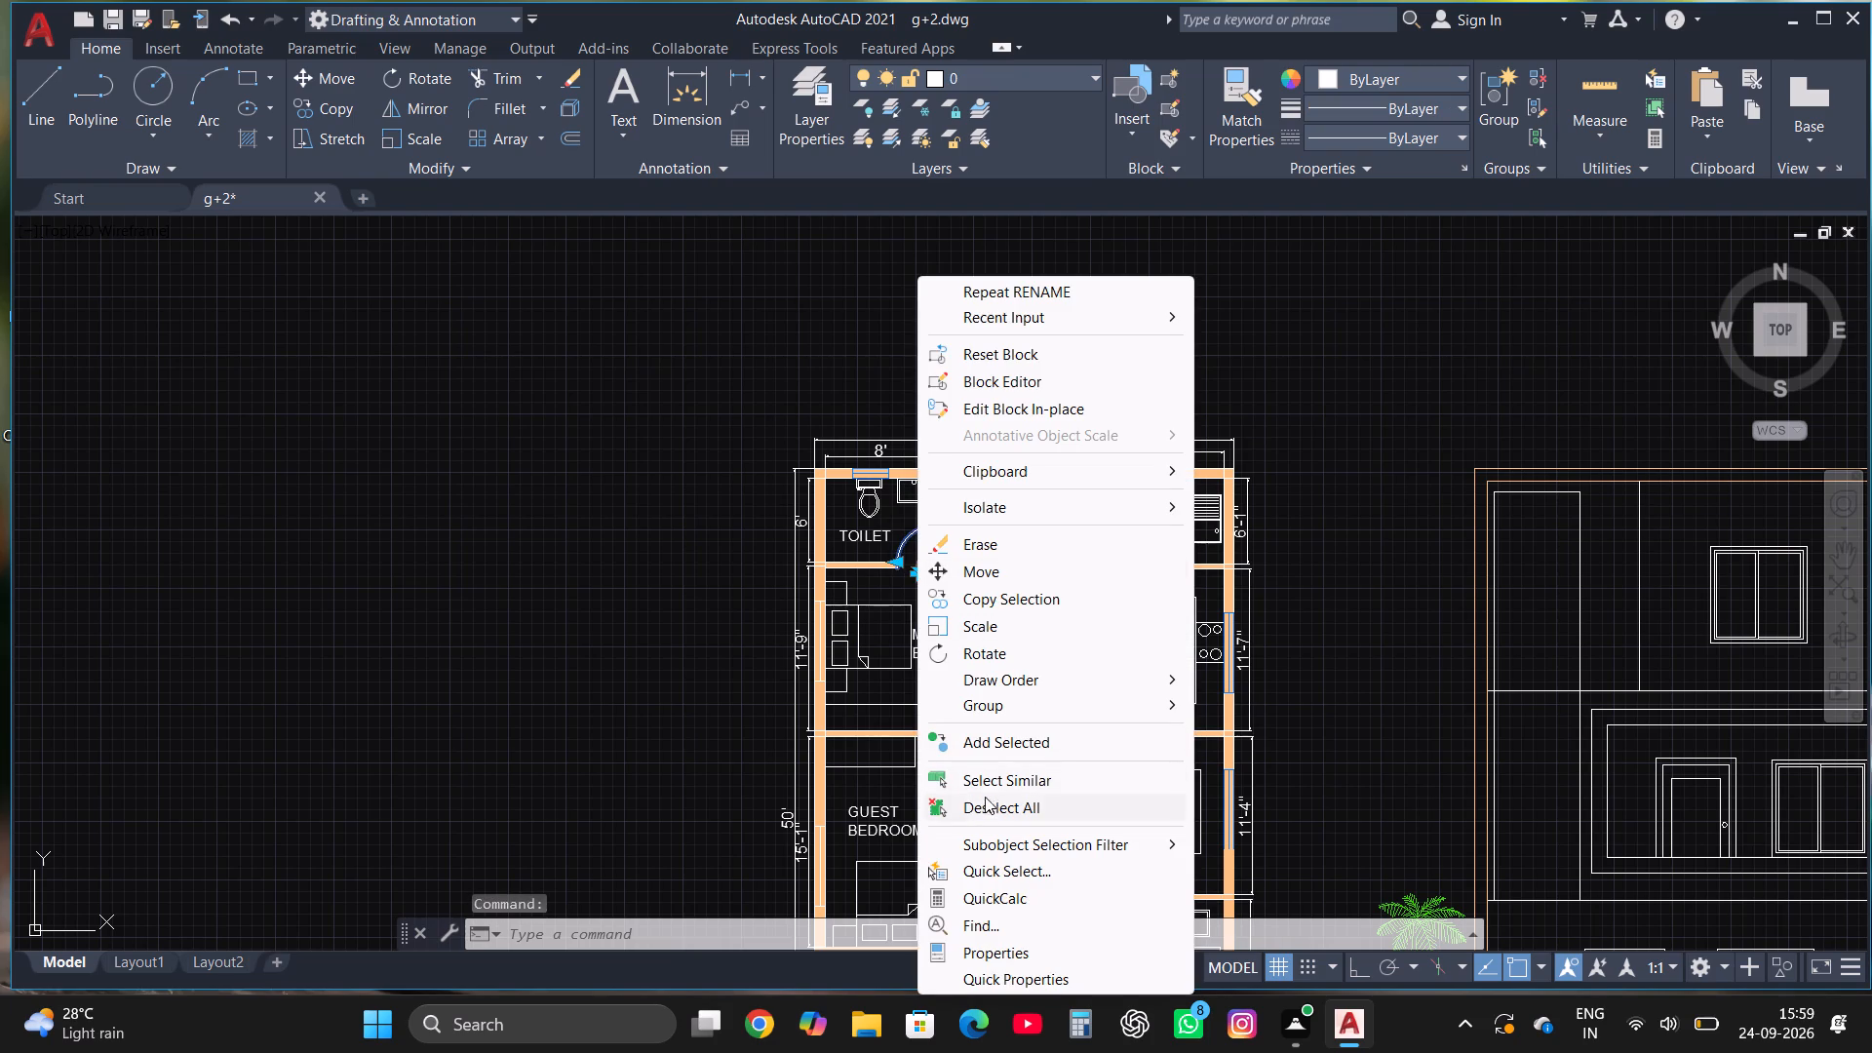
left_click(983, 767)
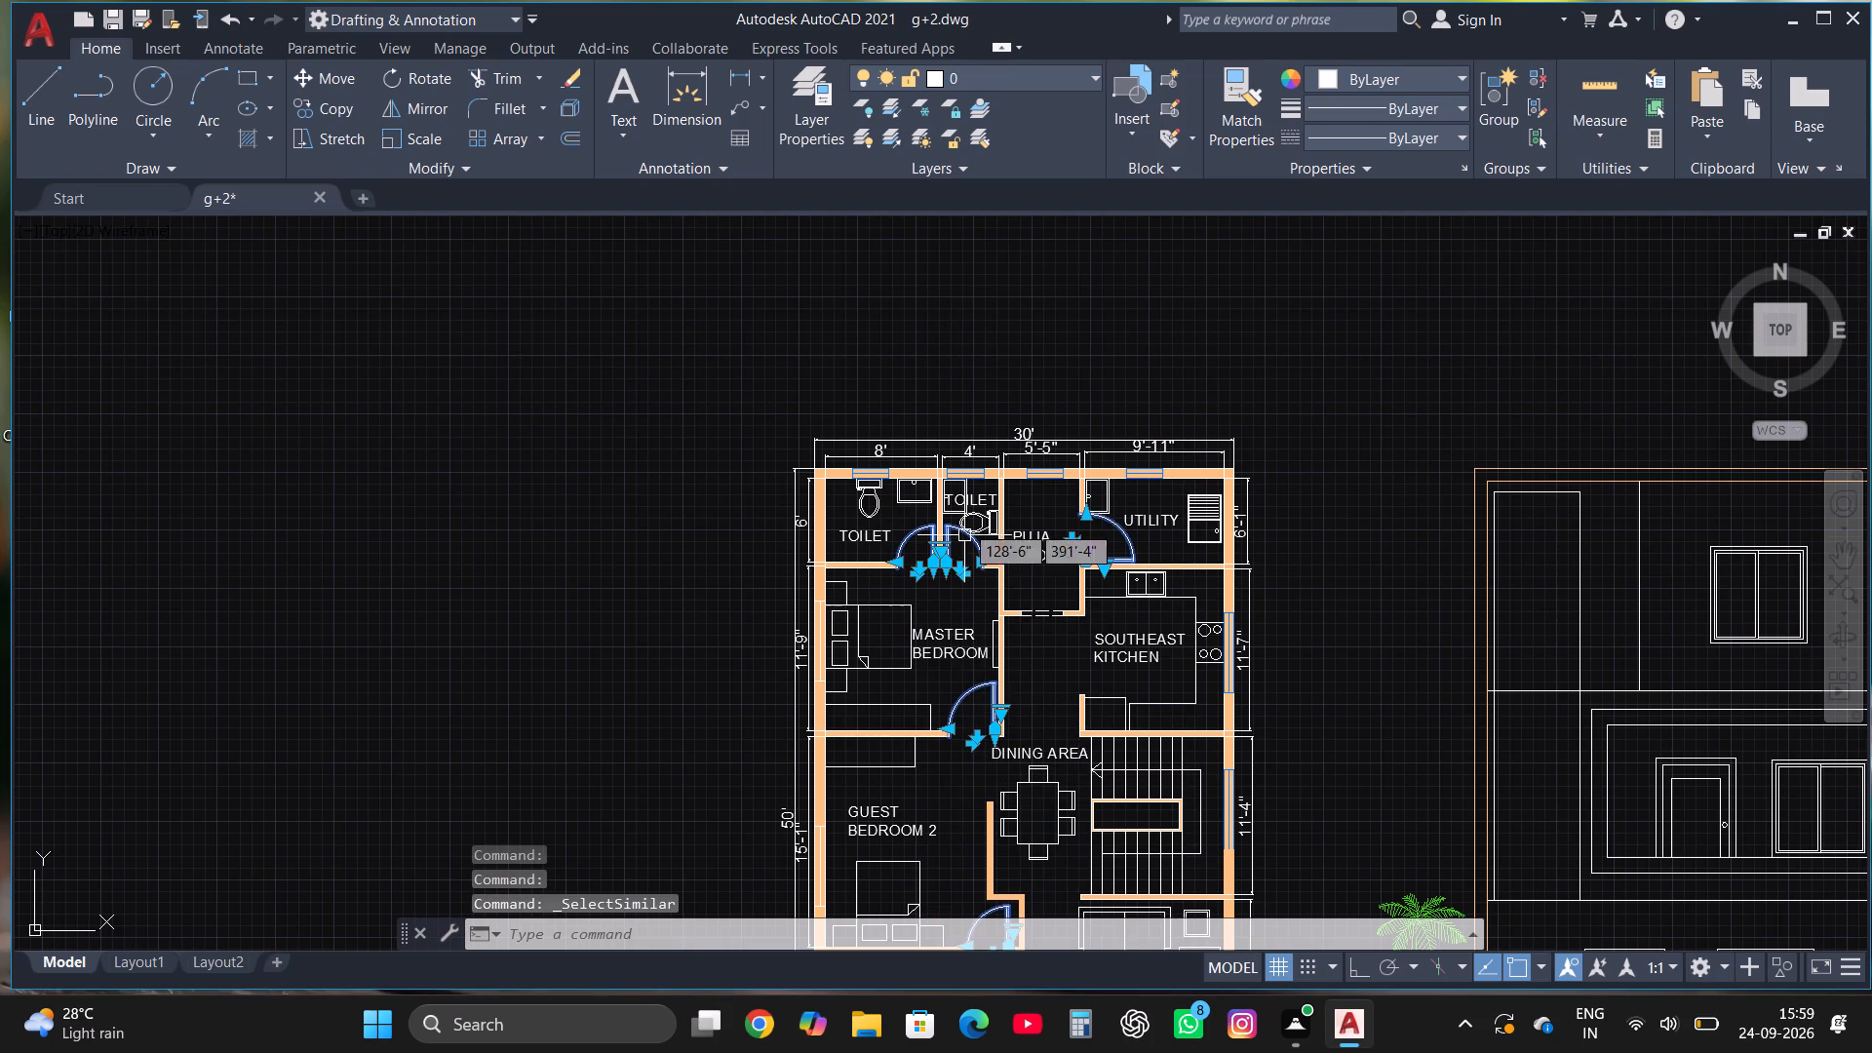
left_click(1026, 76)
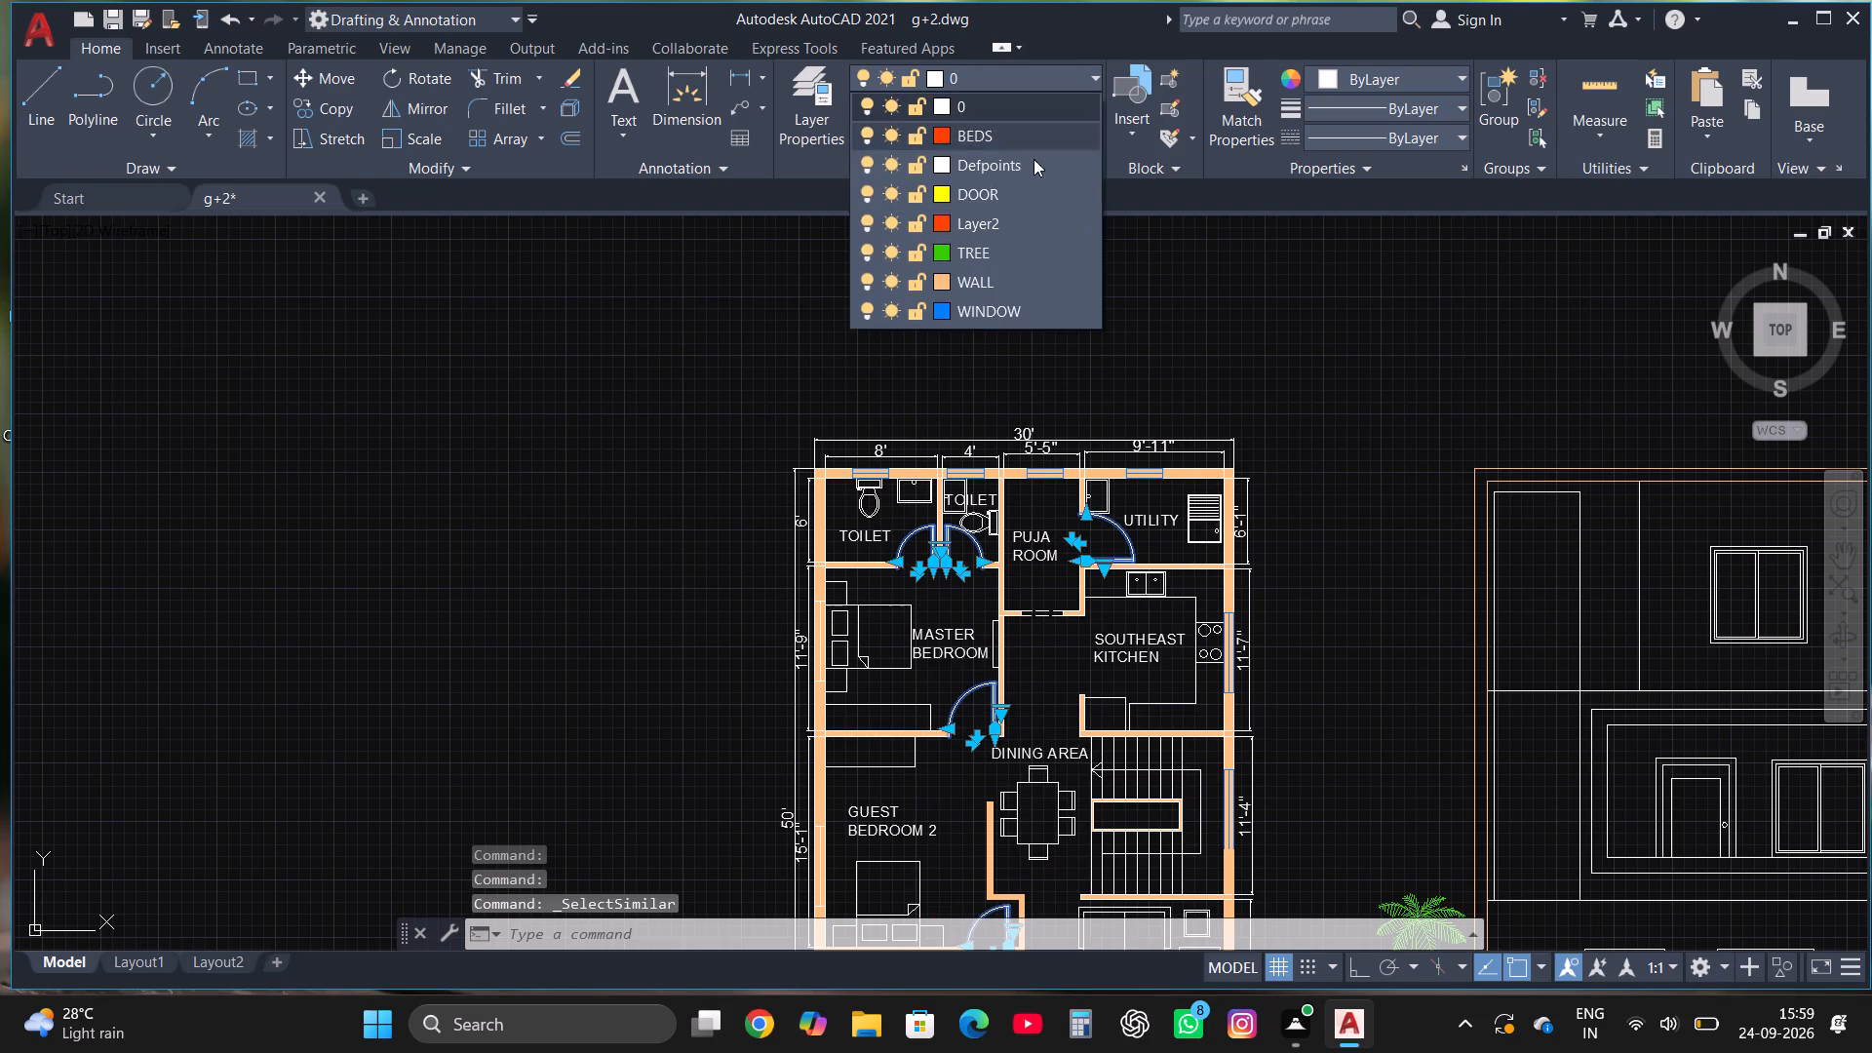
left_click(996, 198)
scroll(819, 541, "down", 2)
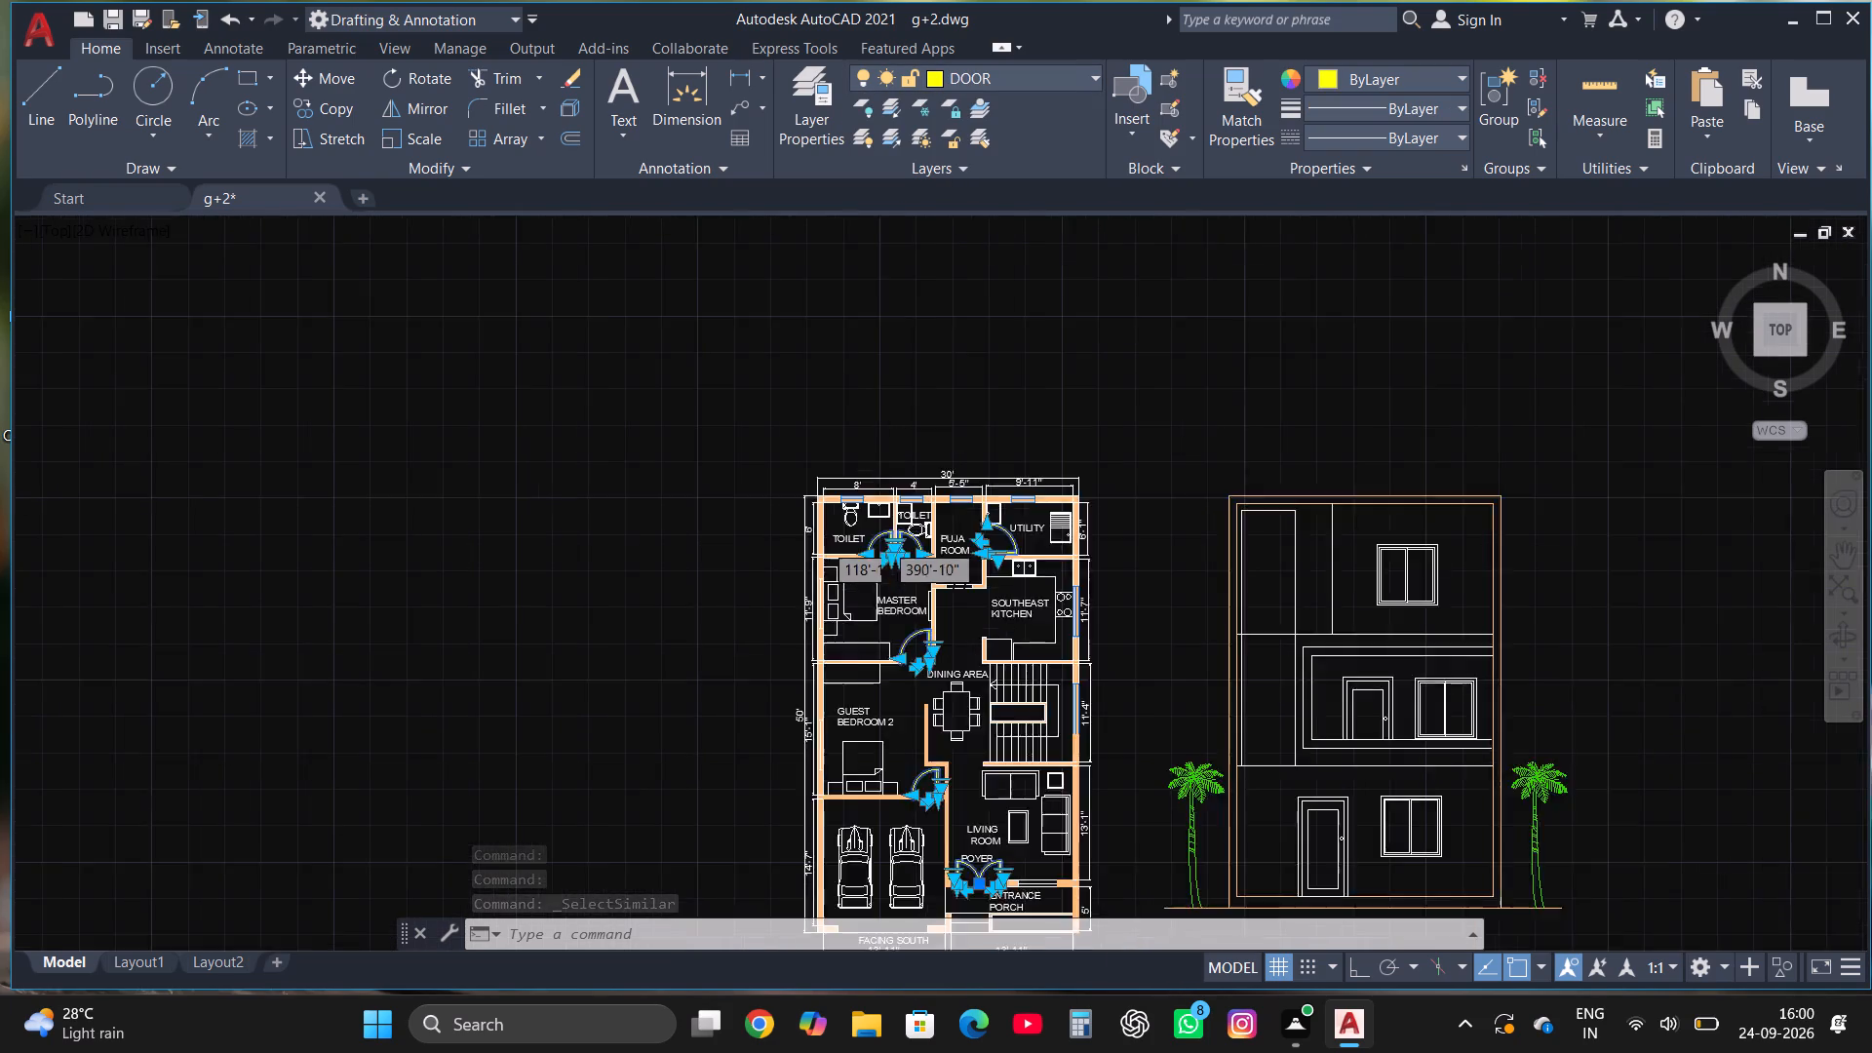
key("Escape")
Assign all WC blocks similar to the one in the 8' wide toilet to the TREE layer.
scroll(916, 527, "down", 2)
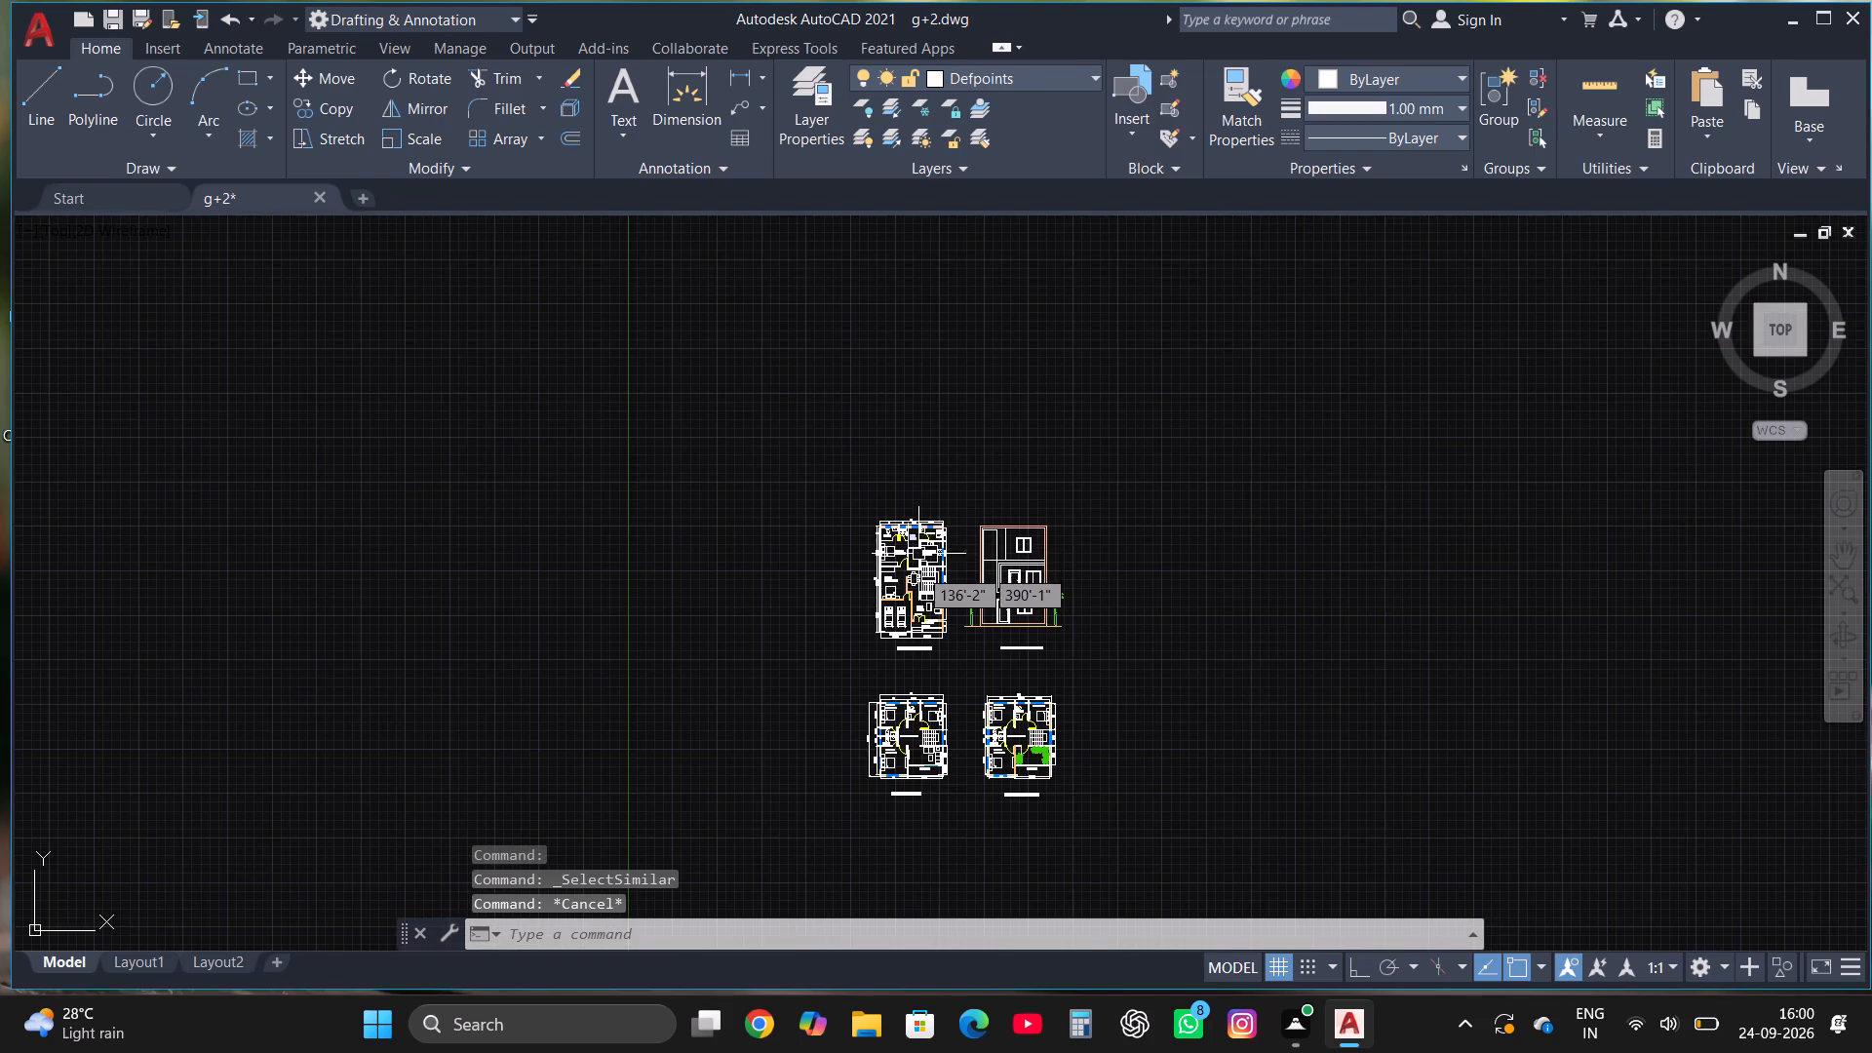
scroll(916, 793, "up", 2)
scroll(914, 802, "down", 2)
scroll(899, 529, "up", 3)
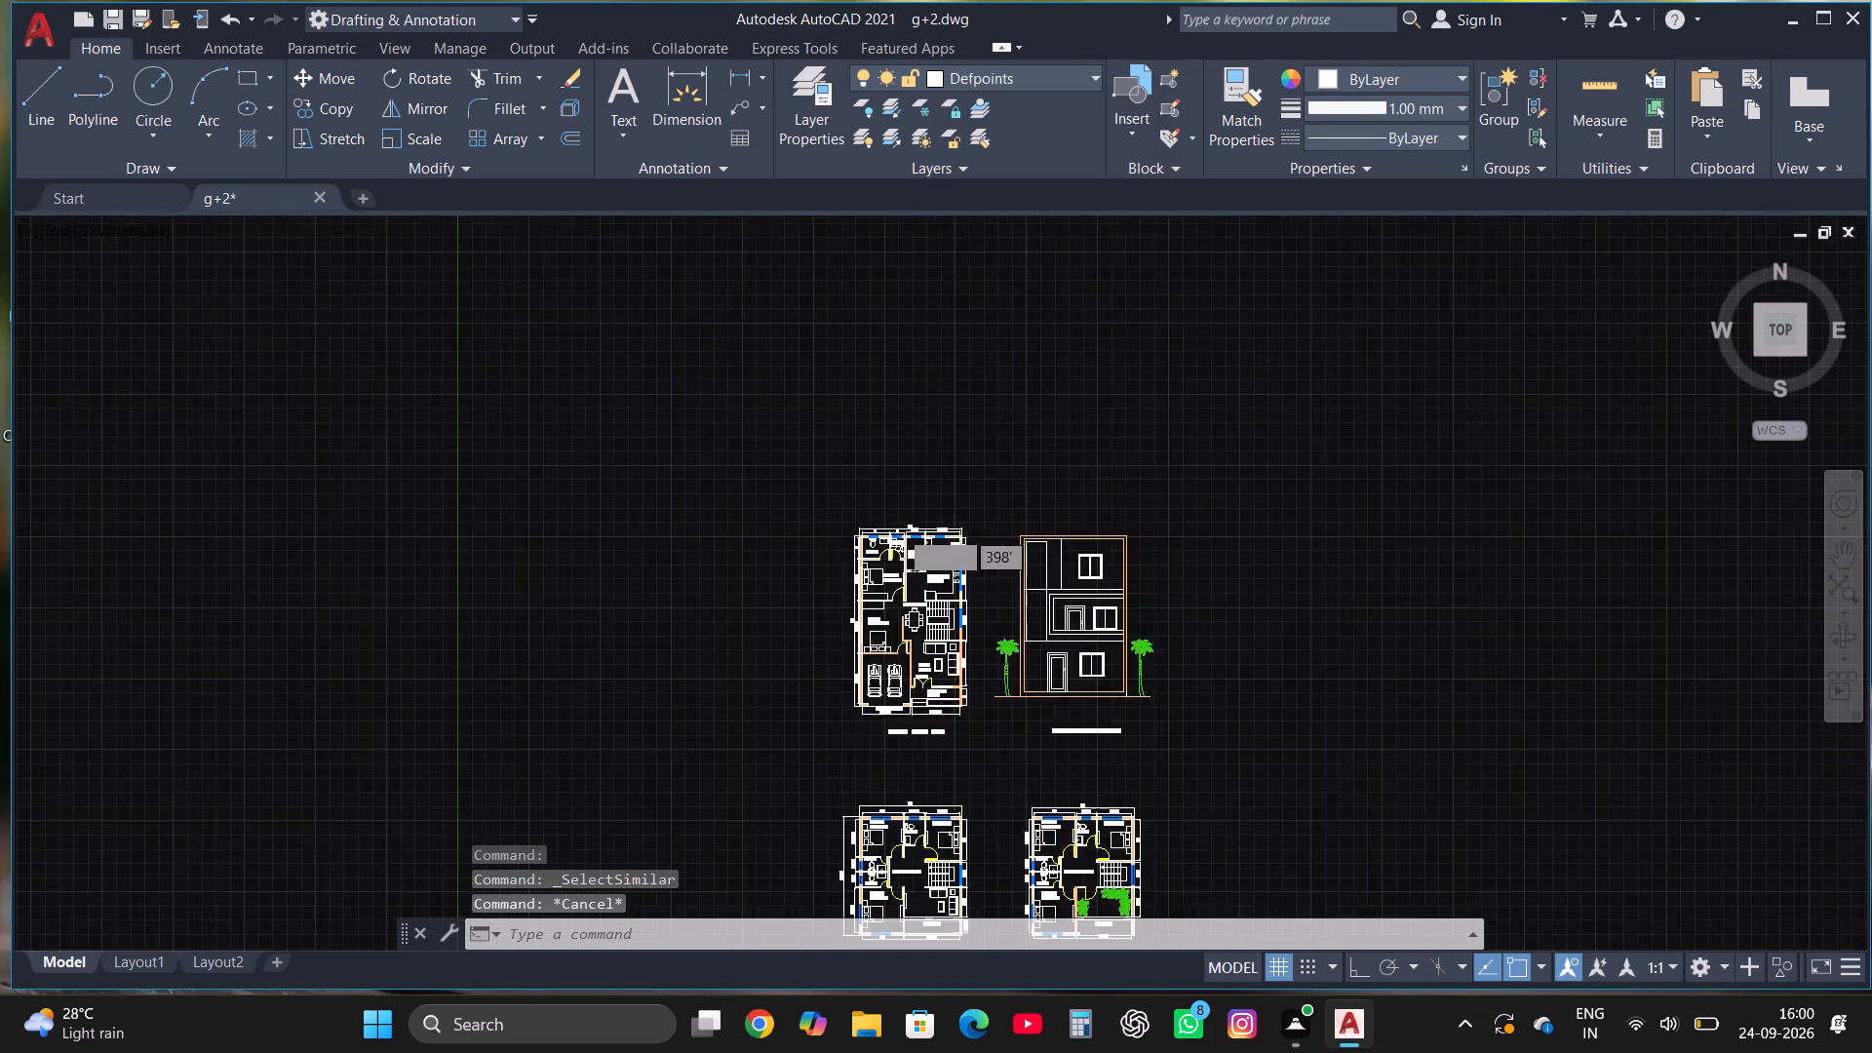
scroll(842, 565, "up", 3)
left_click(773, 558)
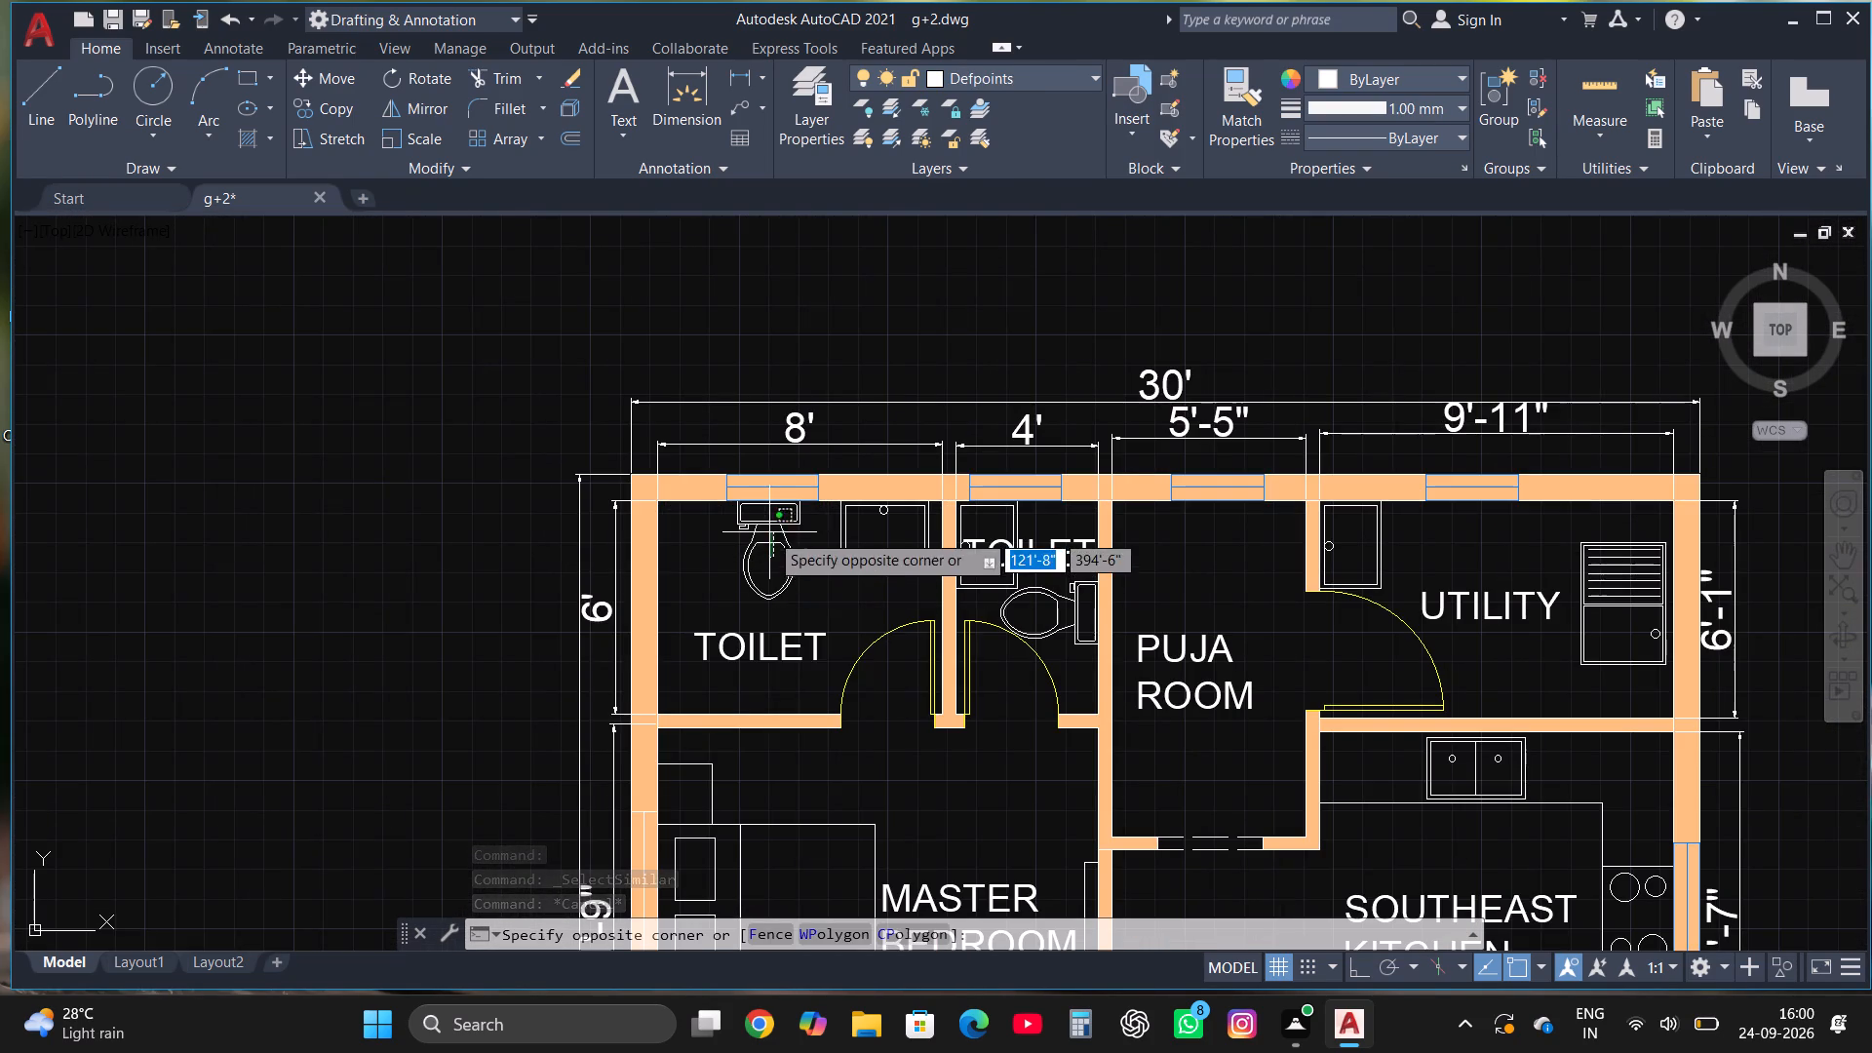
left_click(769, 532)
right_click(769, 532)
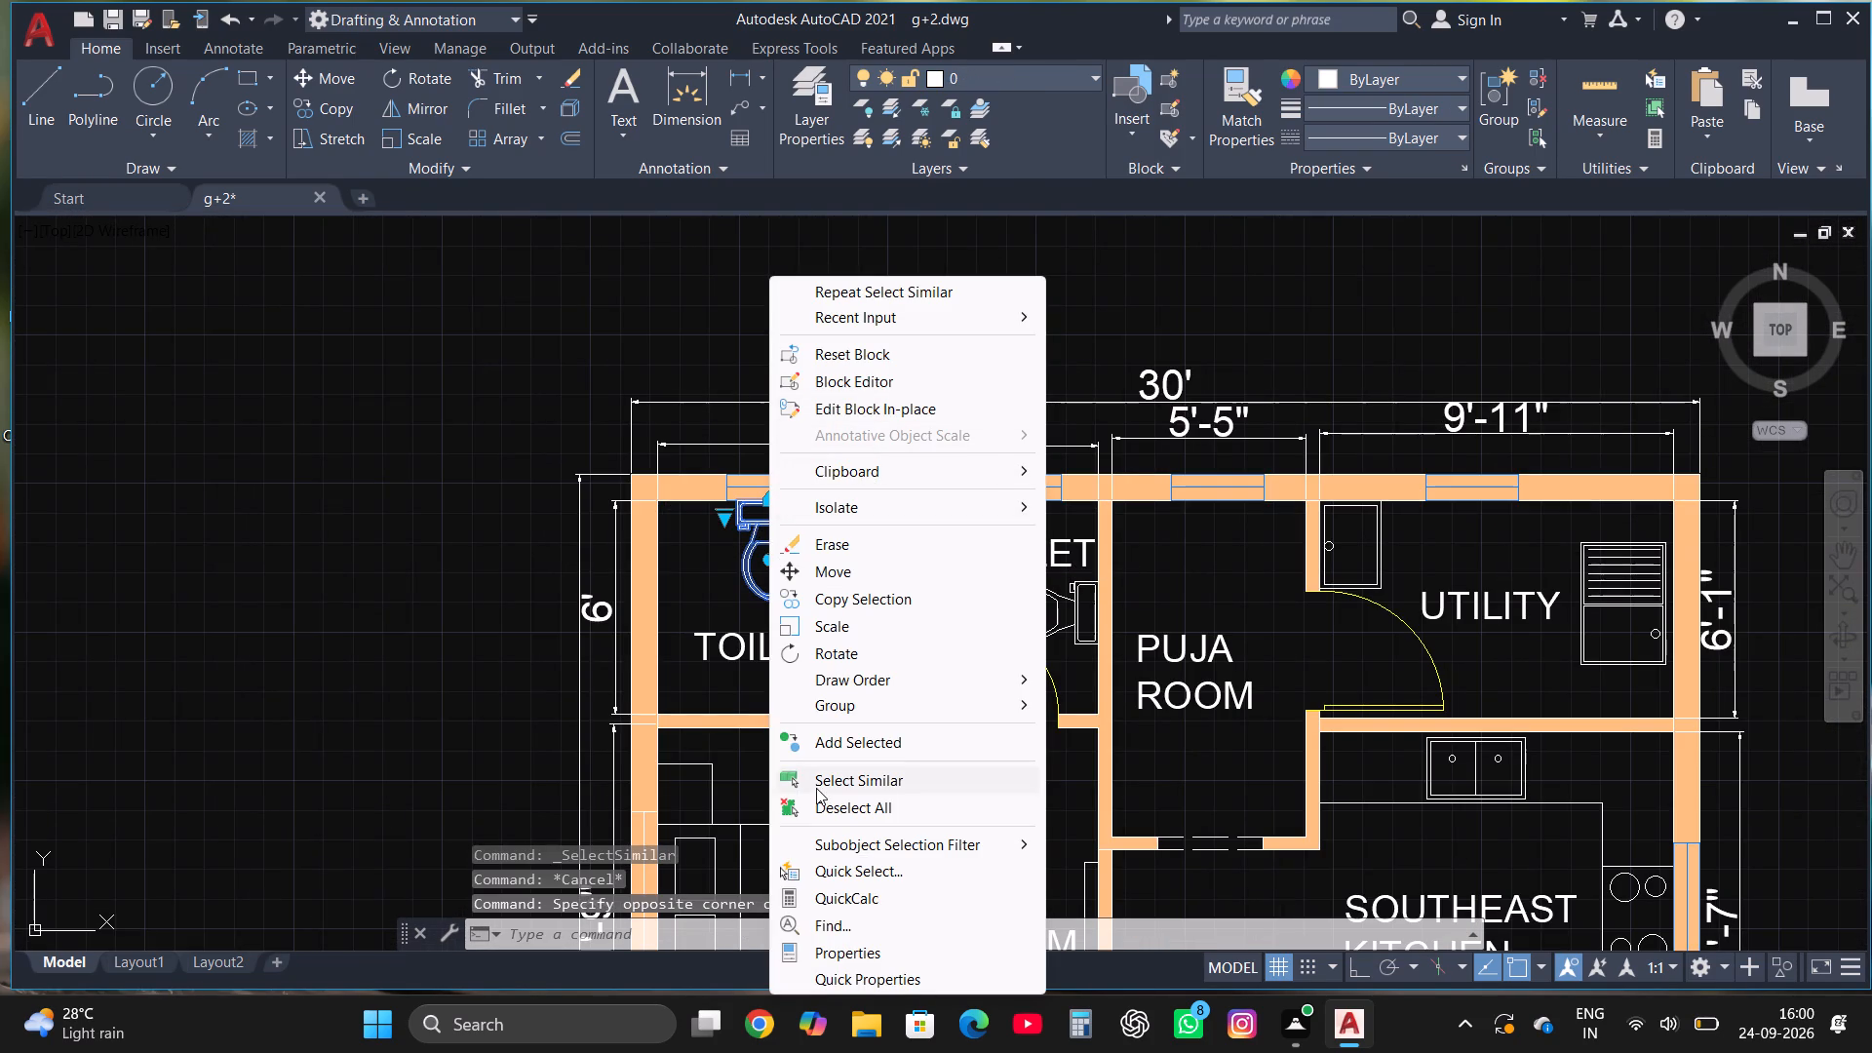
left_click(851, 780)
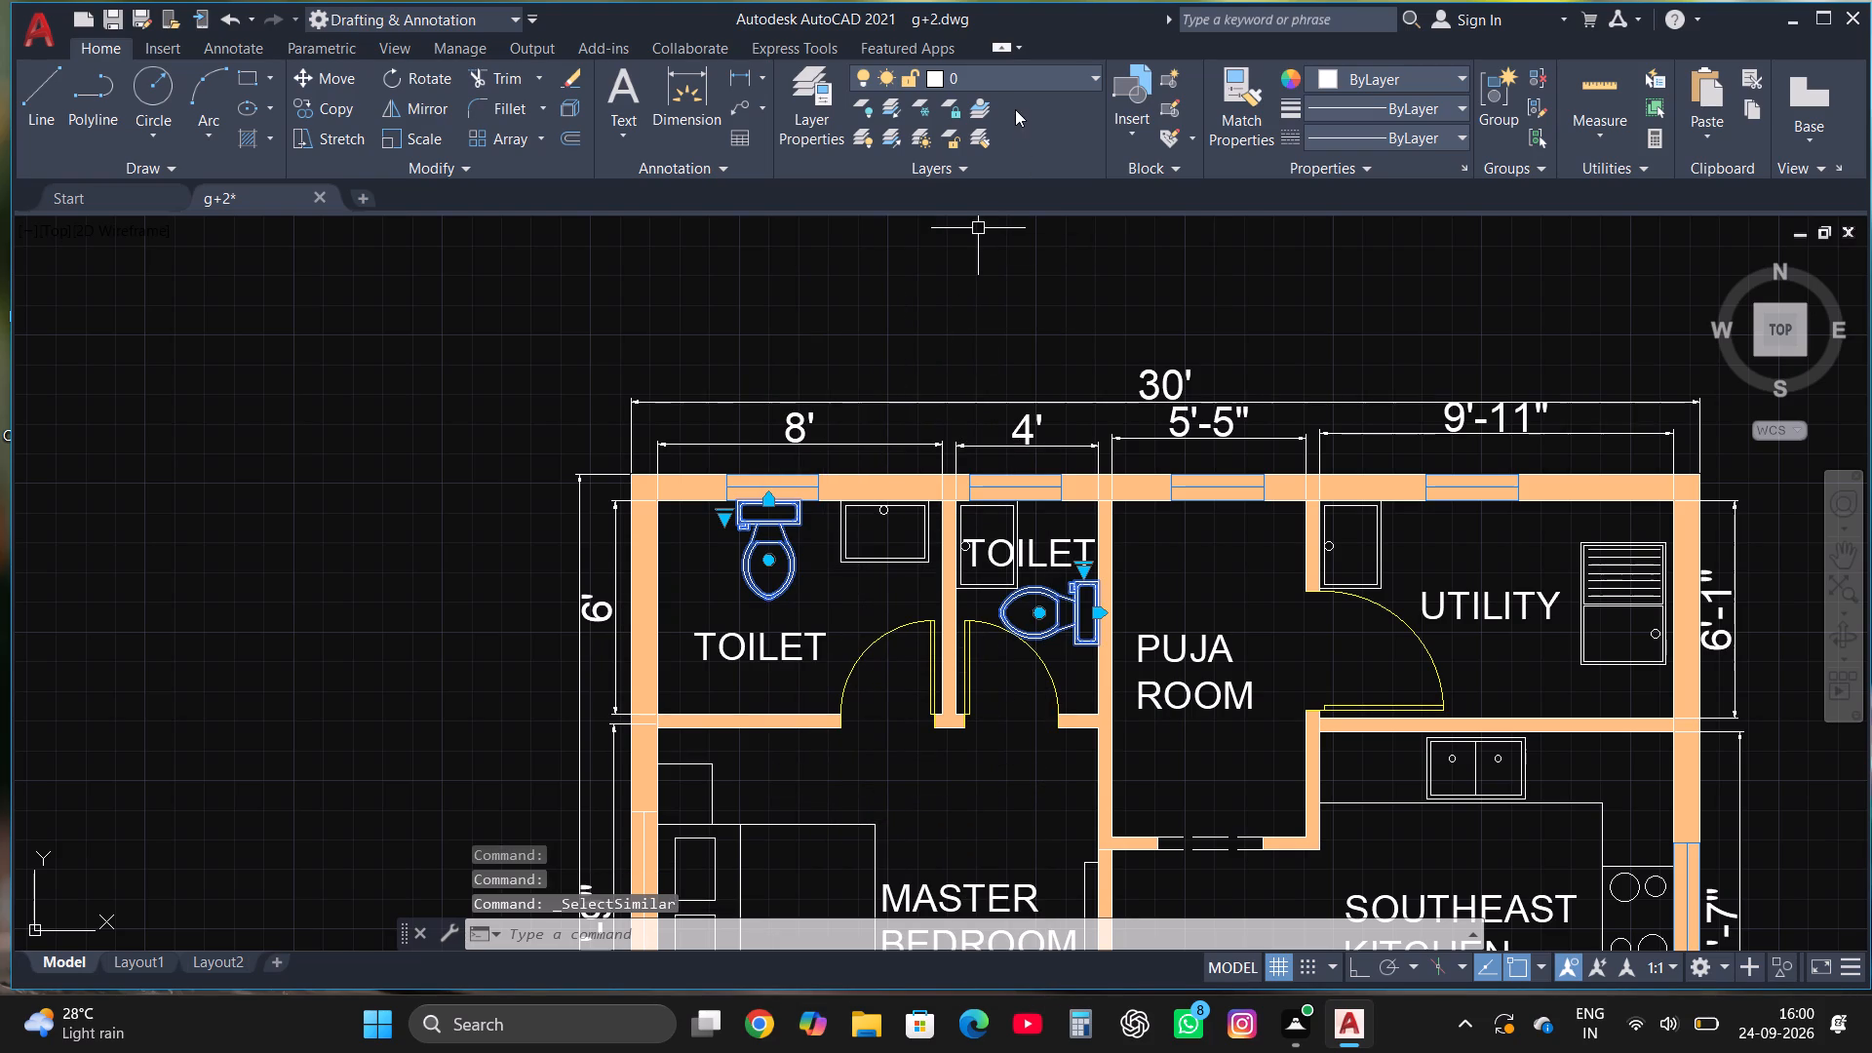
left_click(1014, 72)
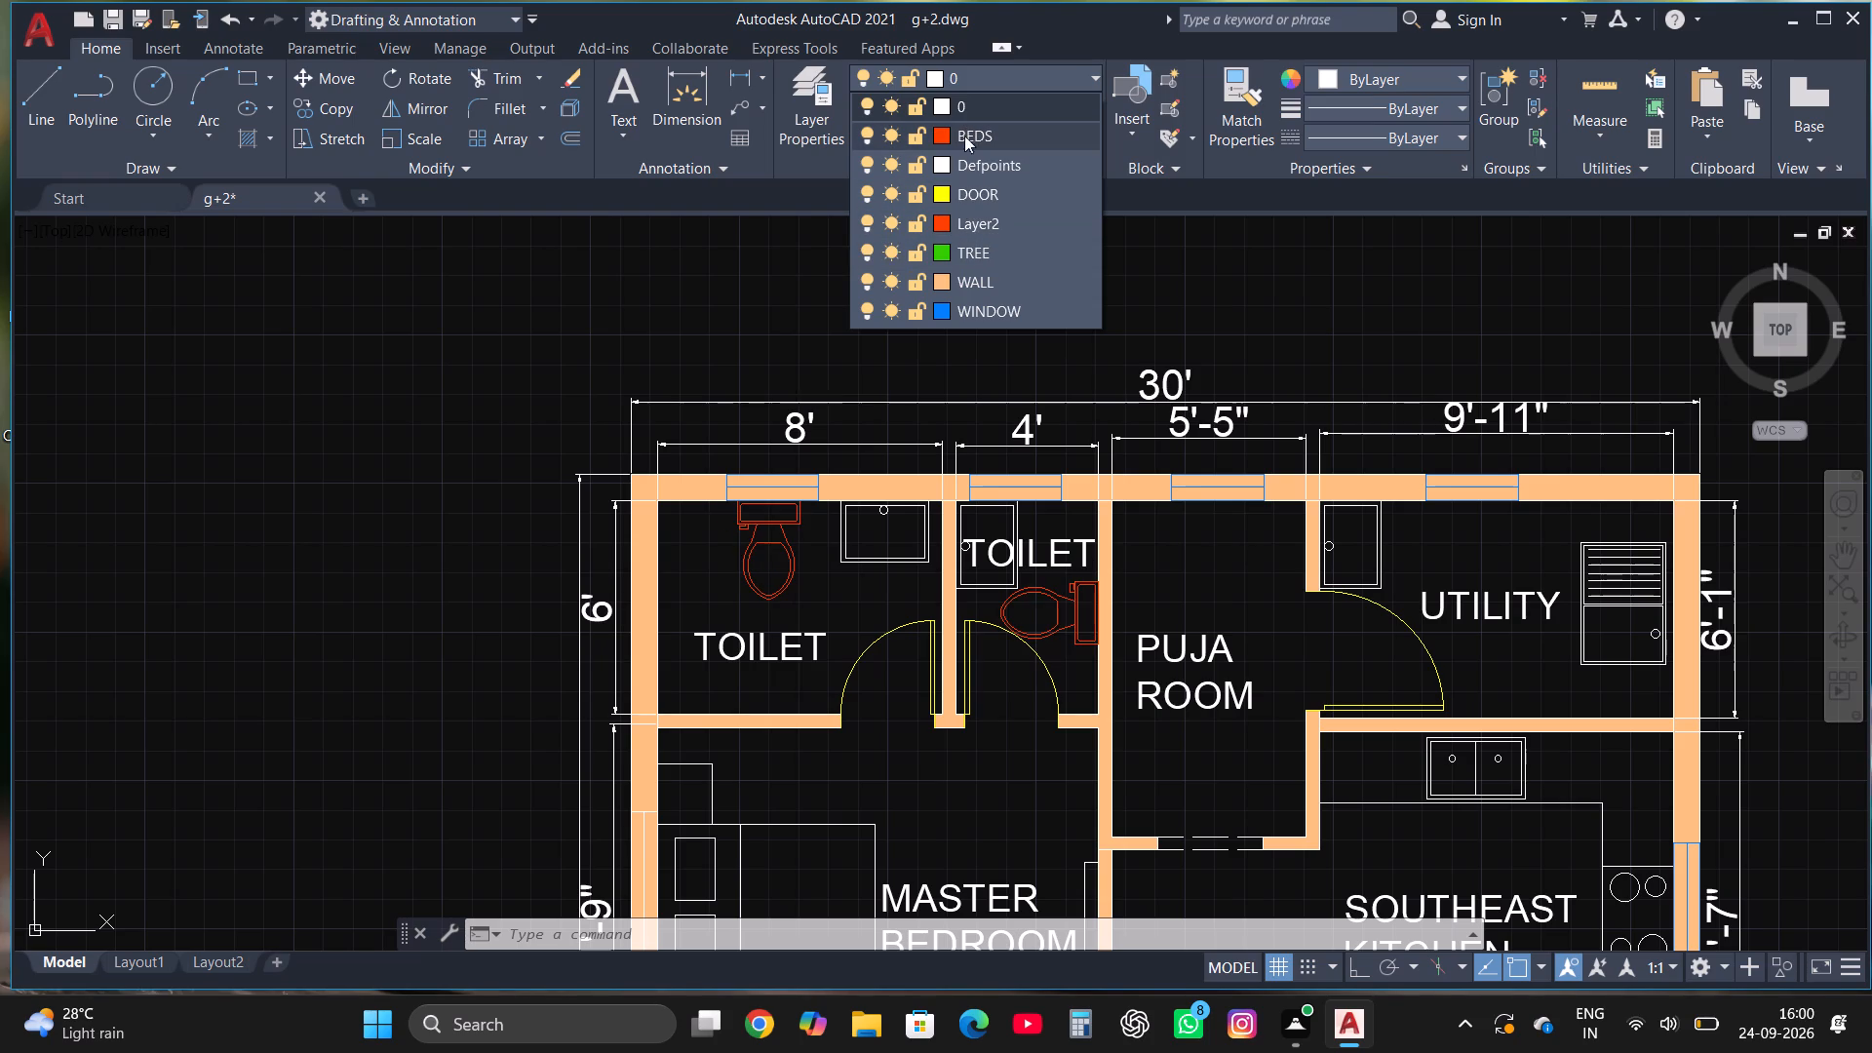
left_click(965, 255)
Rename Layer2 to FUR and set its colour to 130.
left_click(805, 74)
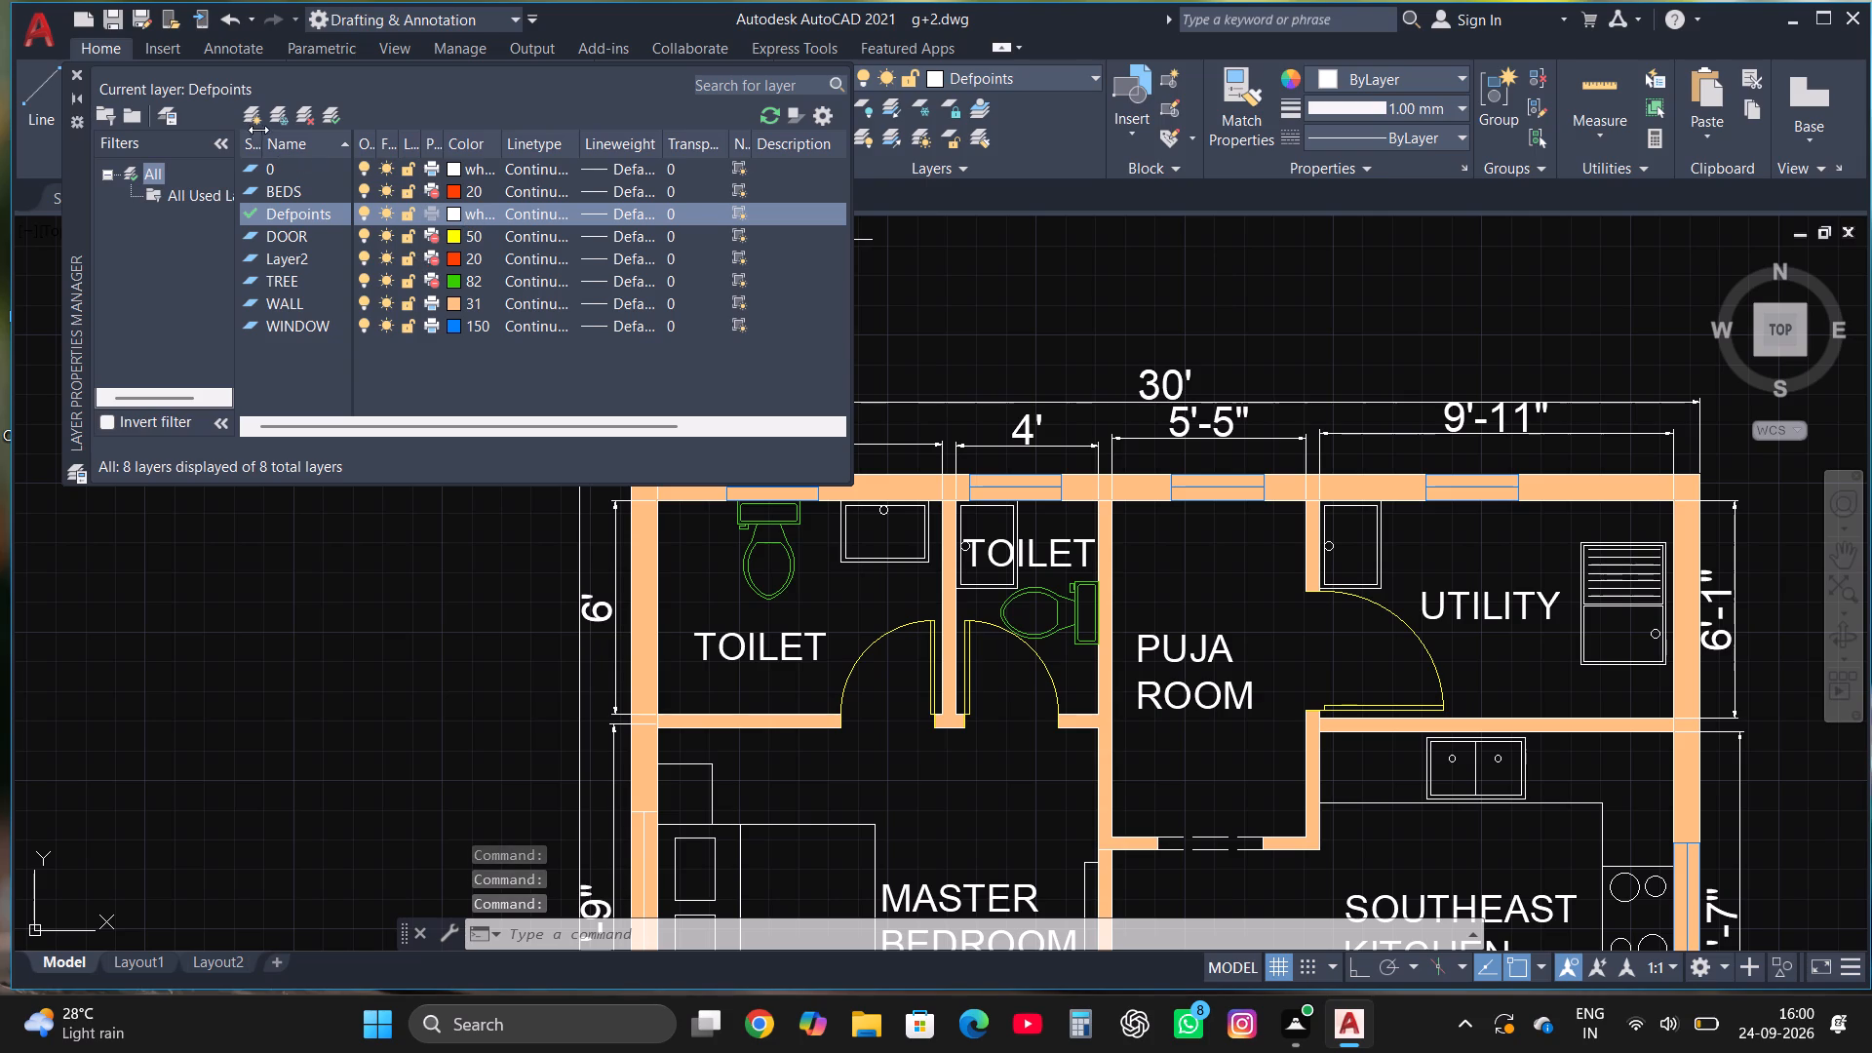
left_click(305, 255)
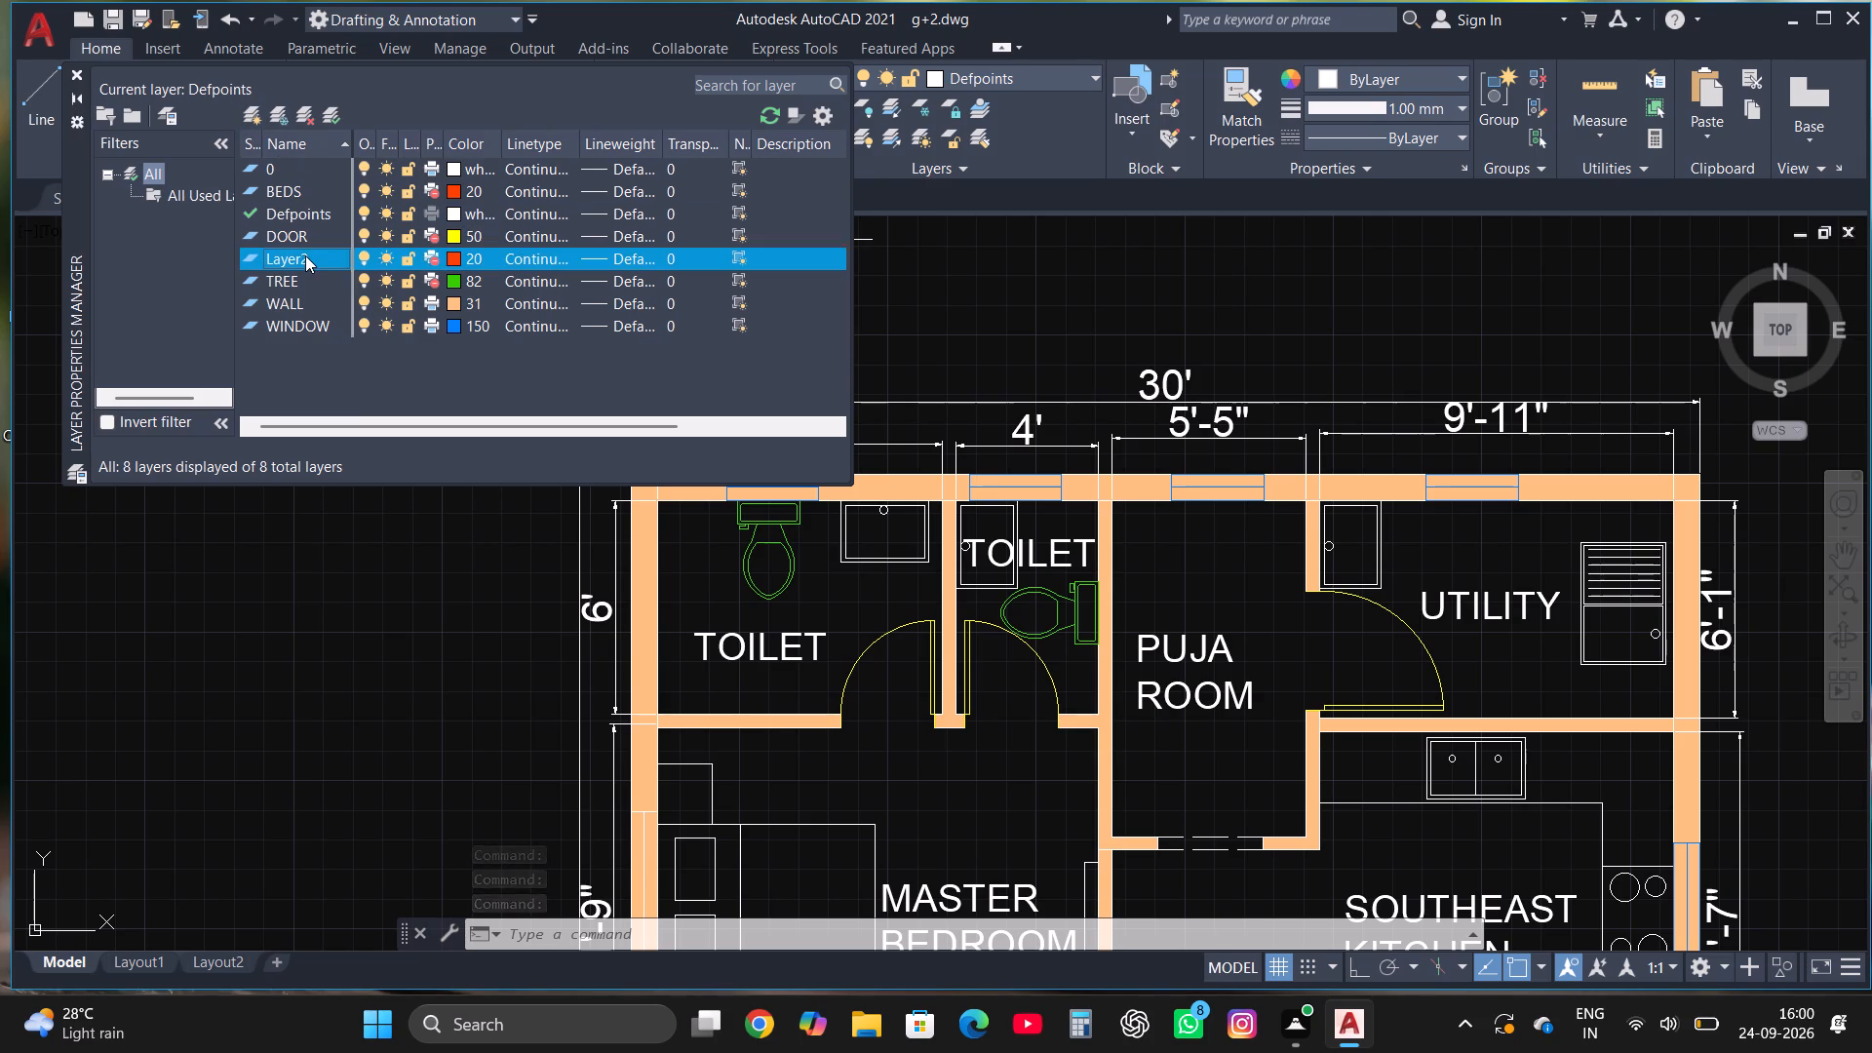
right_click(302, 255)
left_click(375, 389)
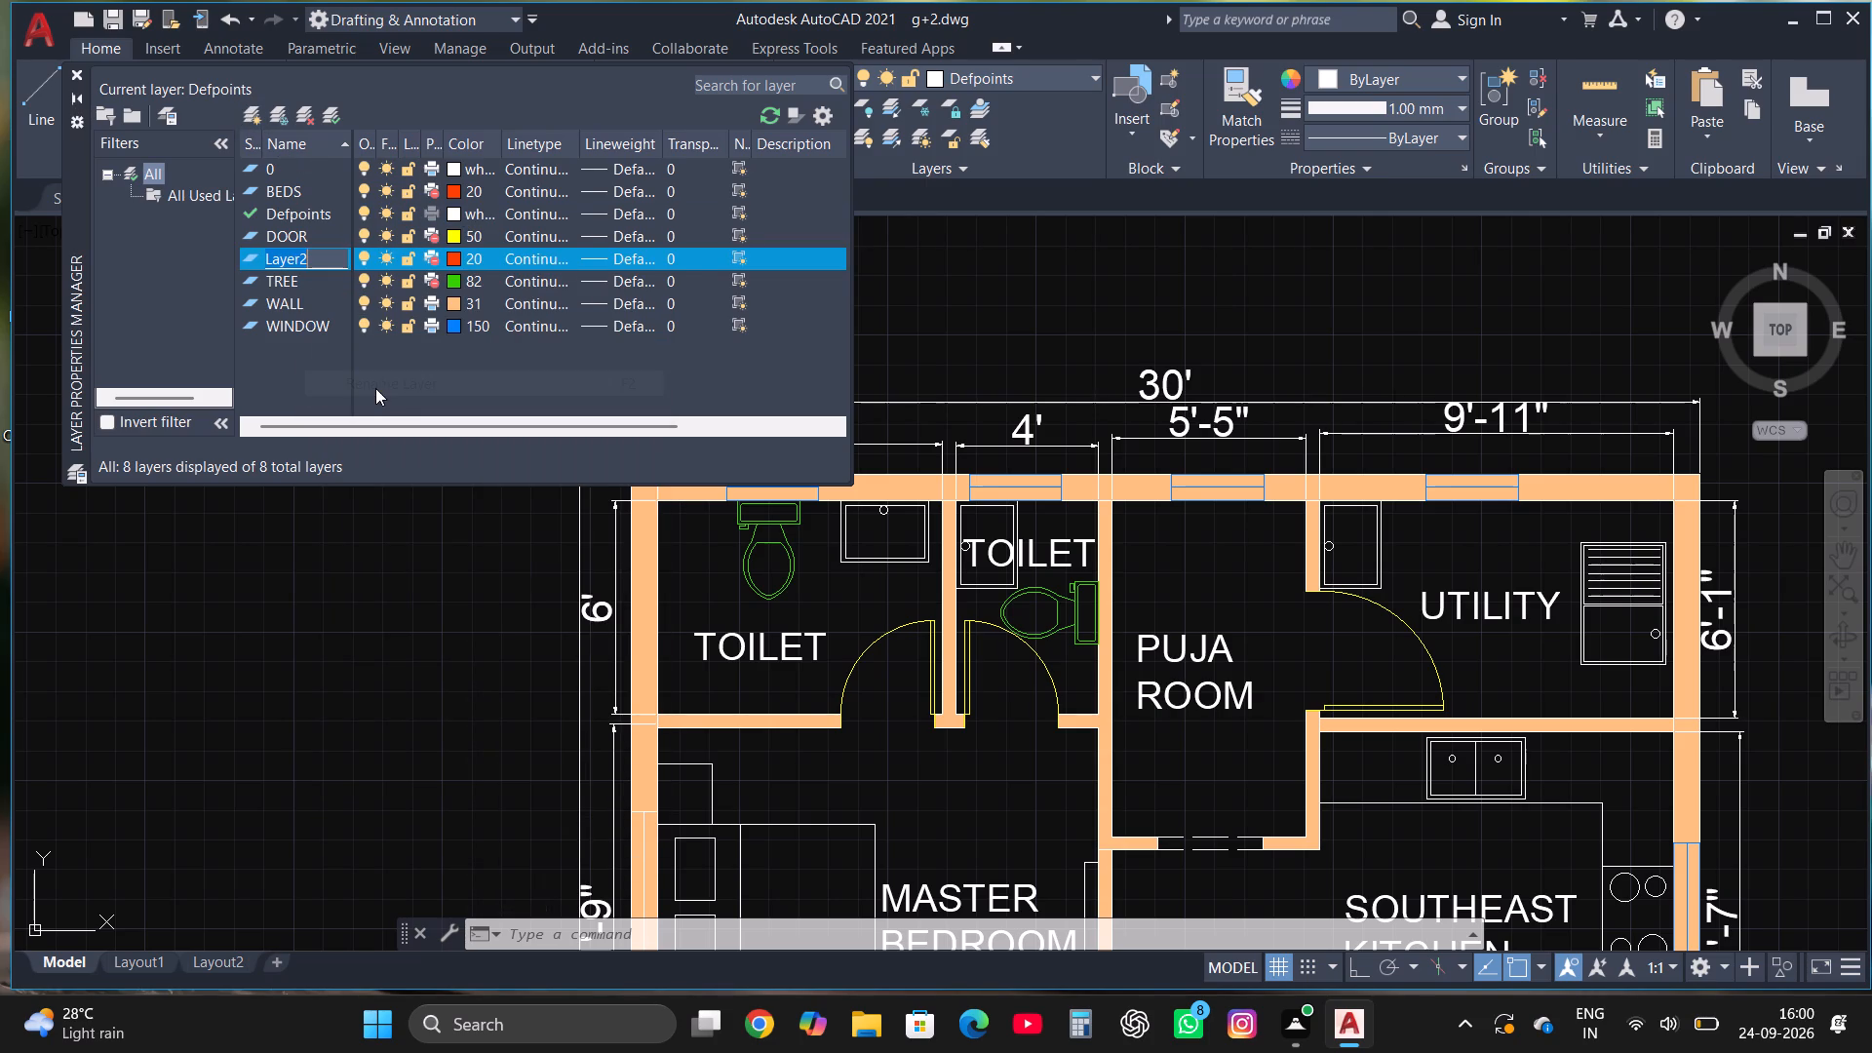
key("f")
type("UR")
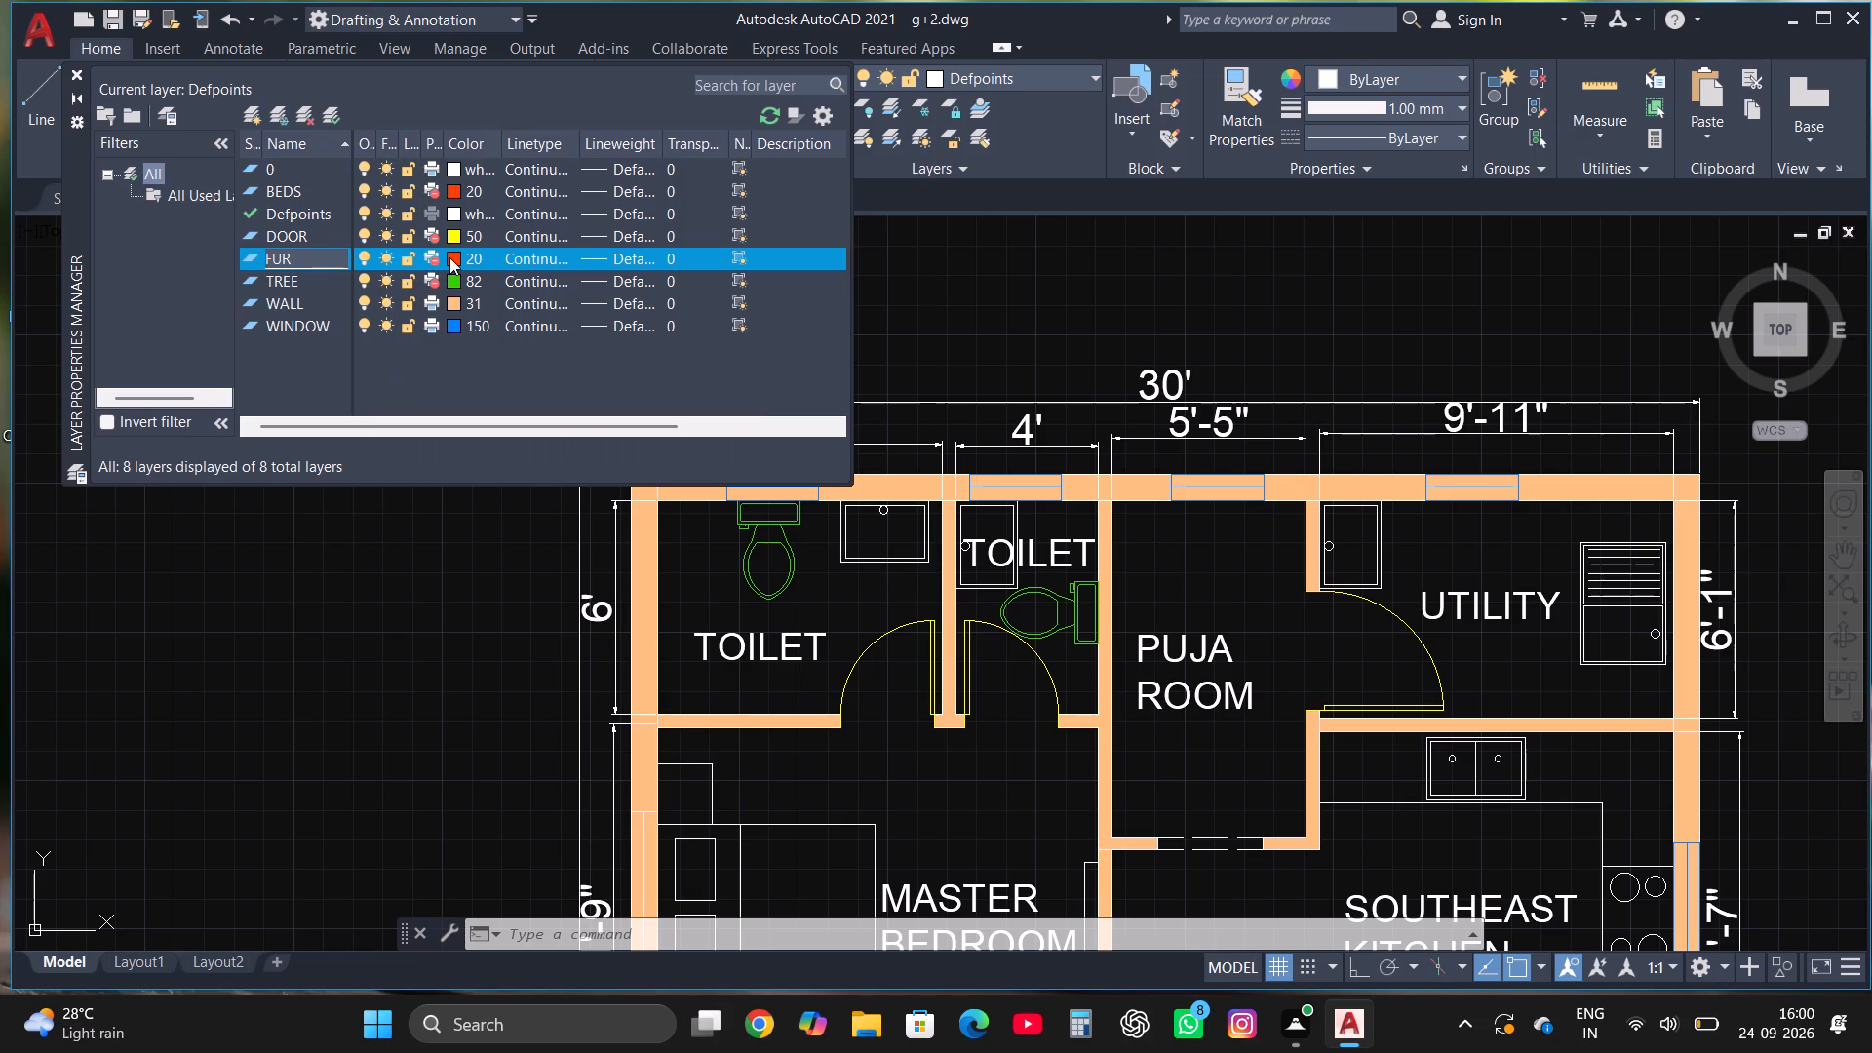
left_click(452, 257)
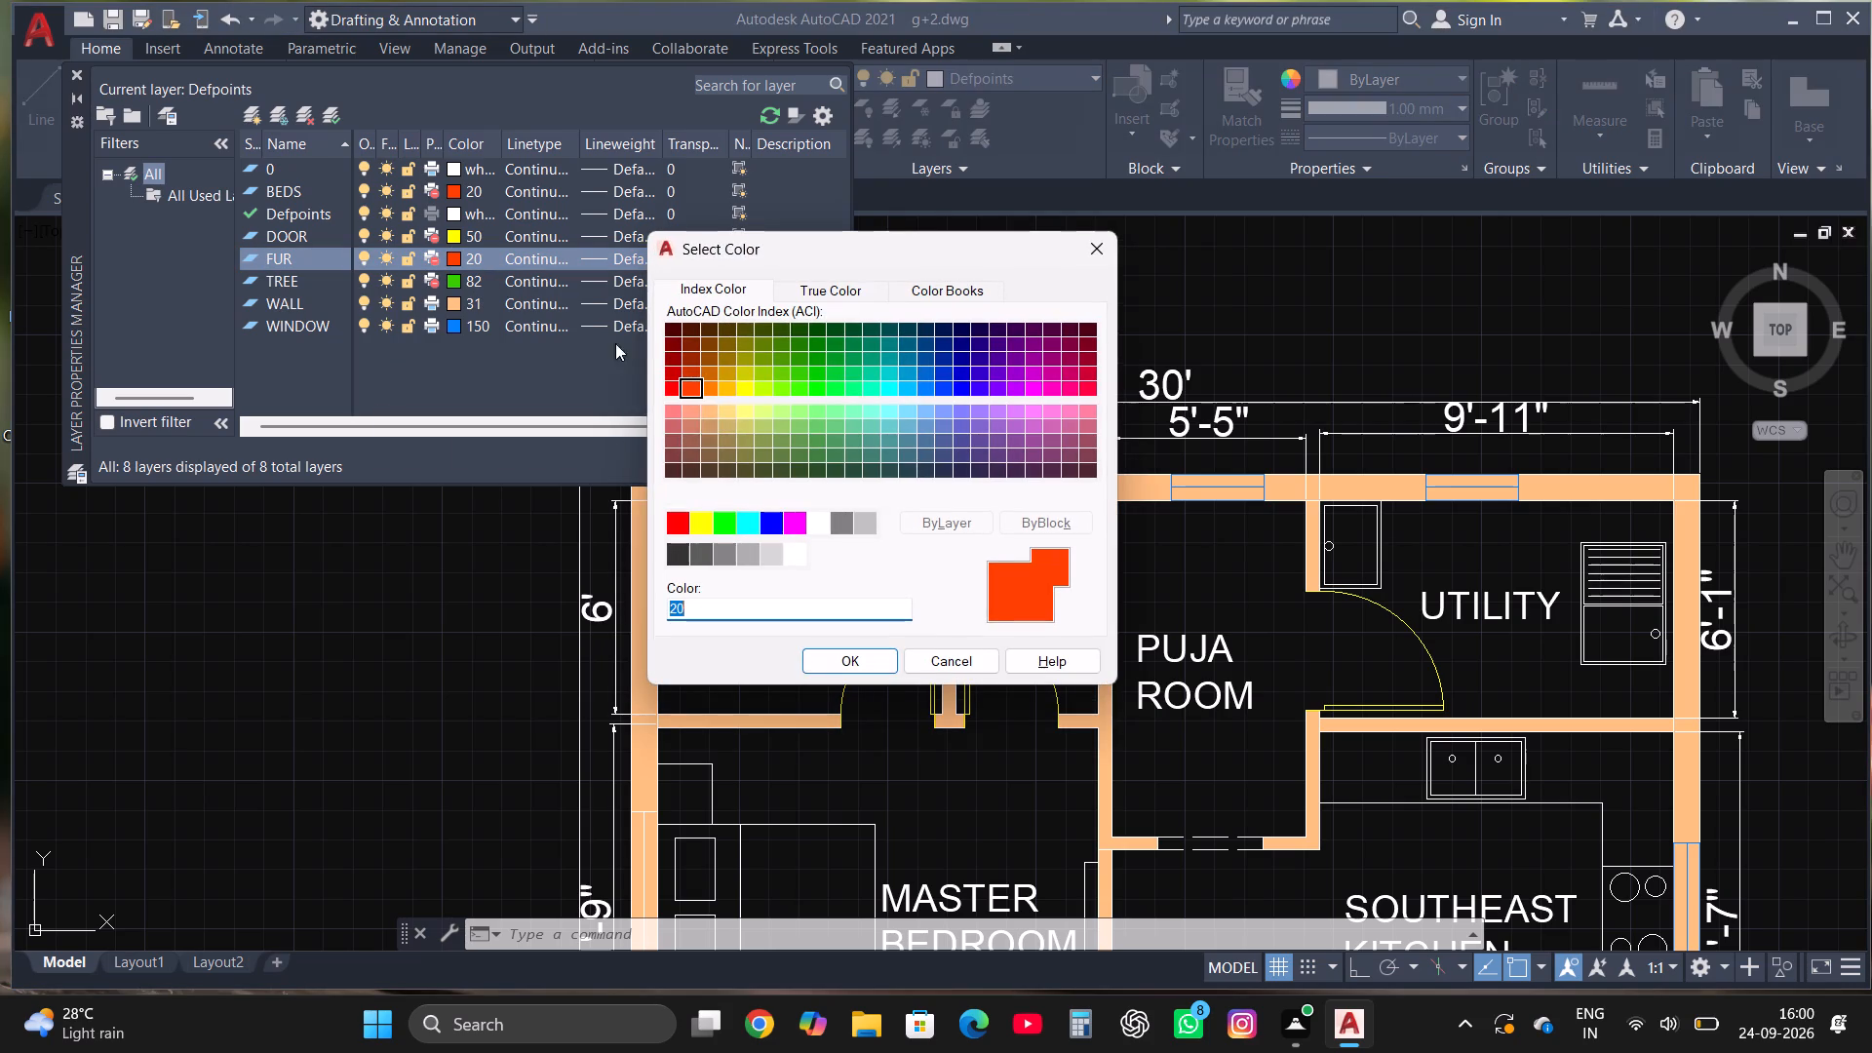
left_click(884, 390)
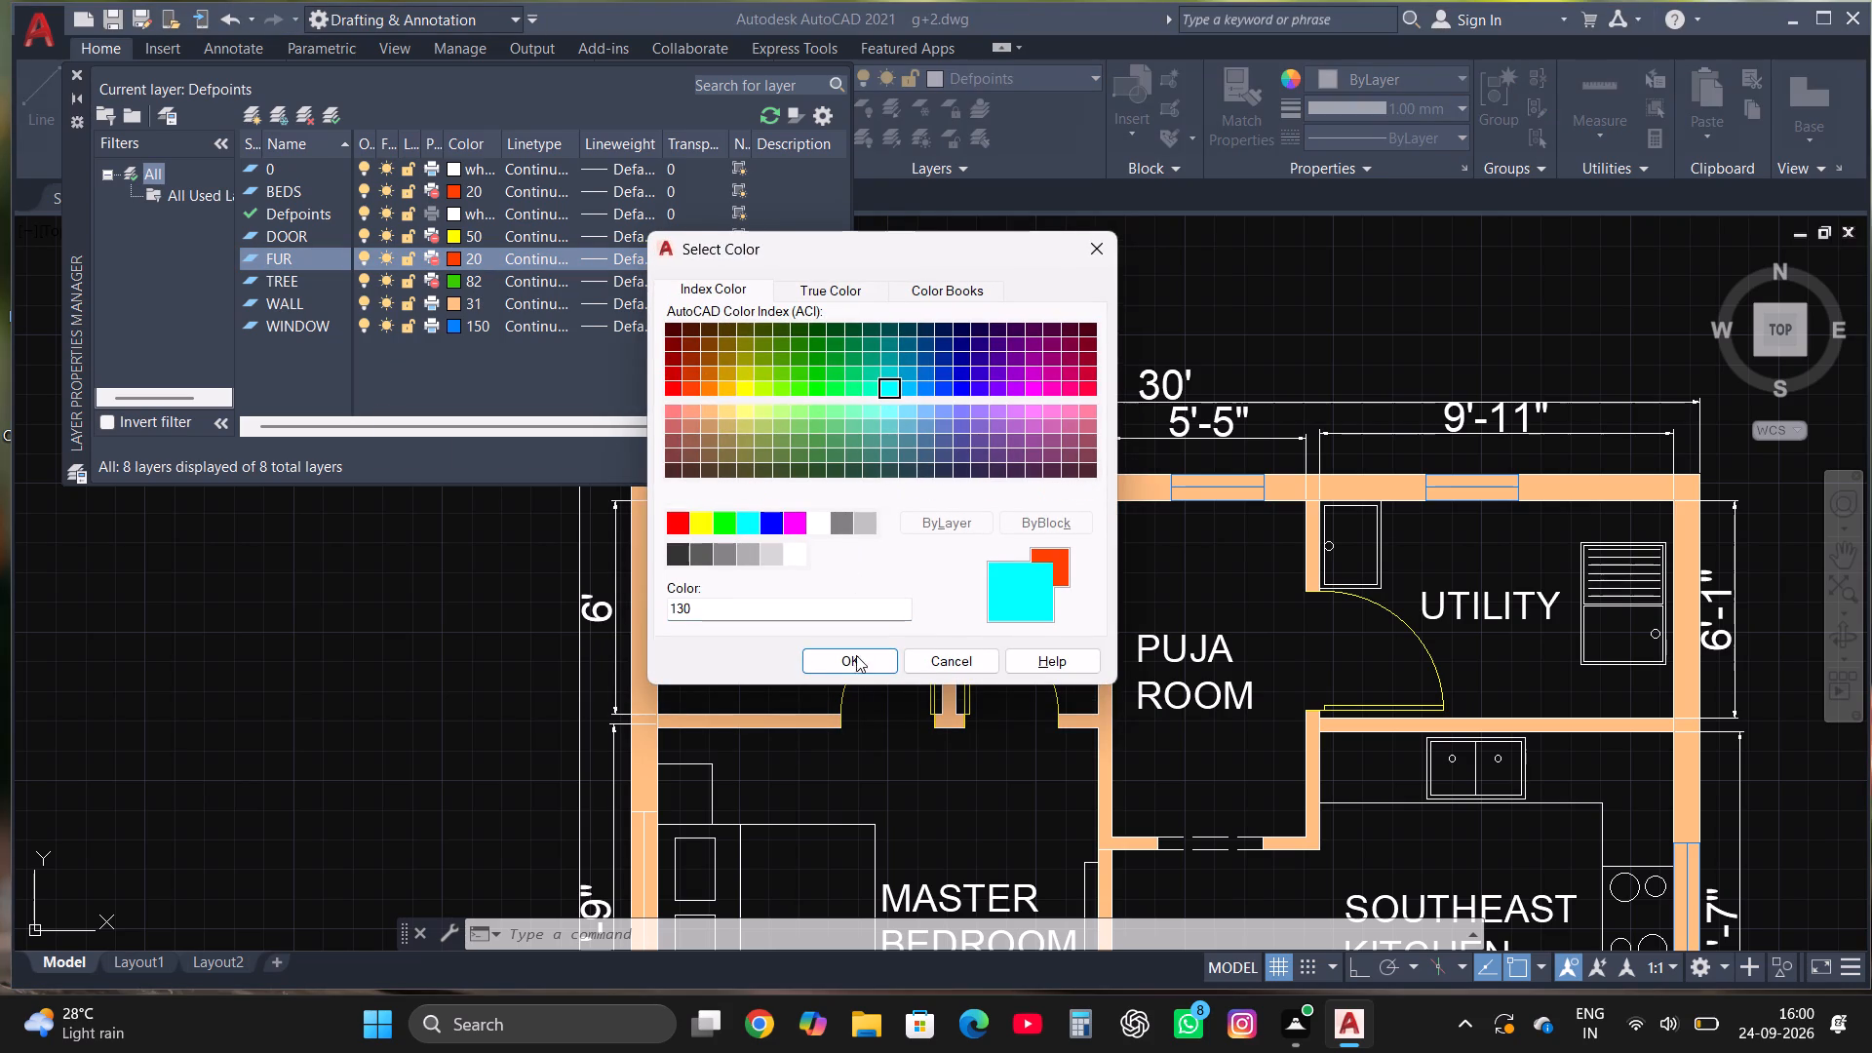
left_click(849, 669)
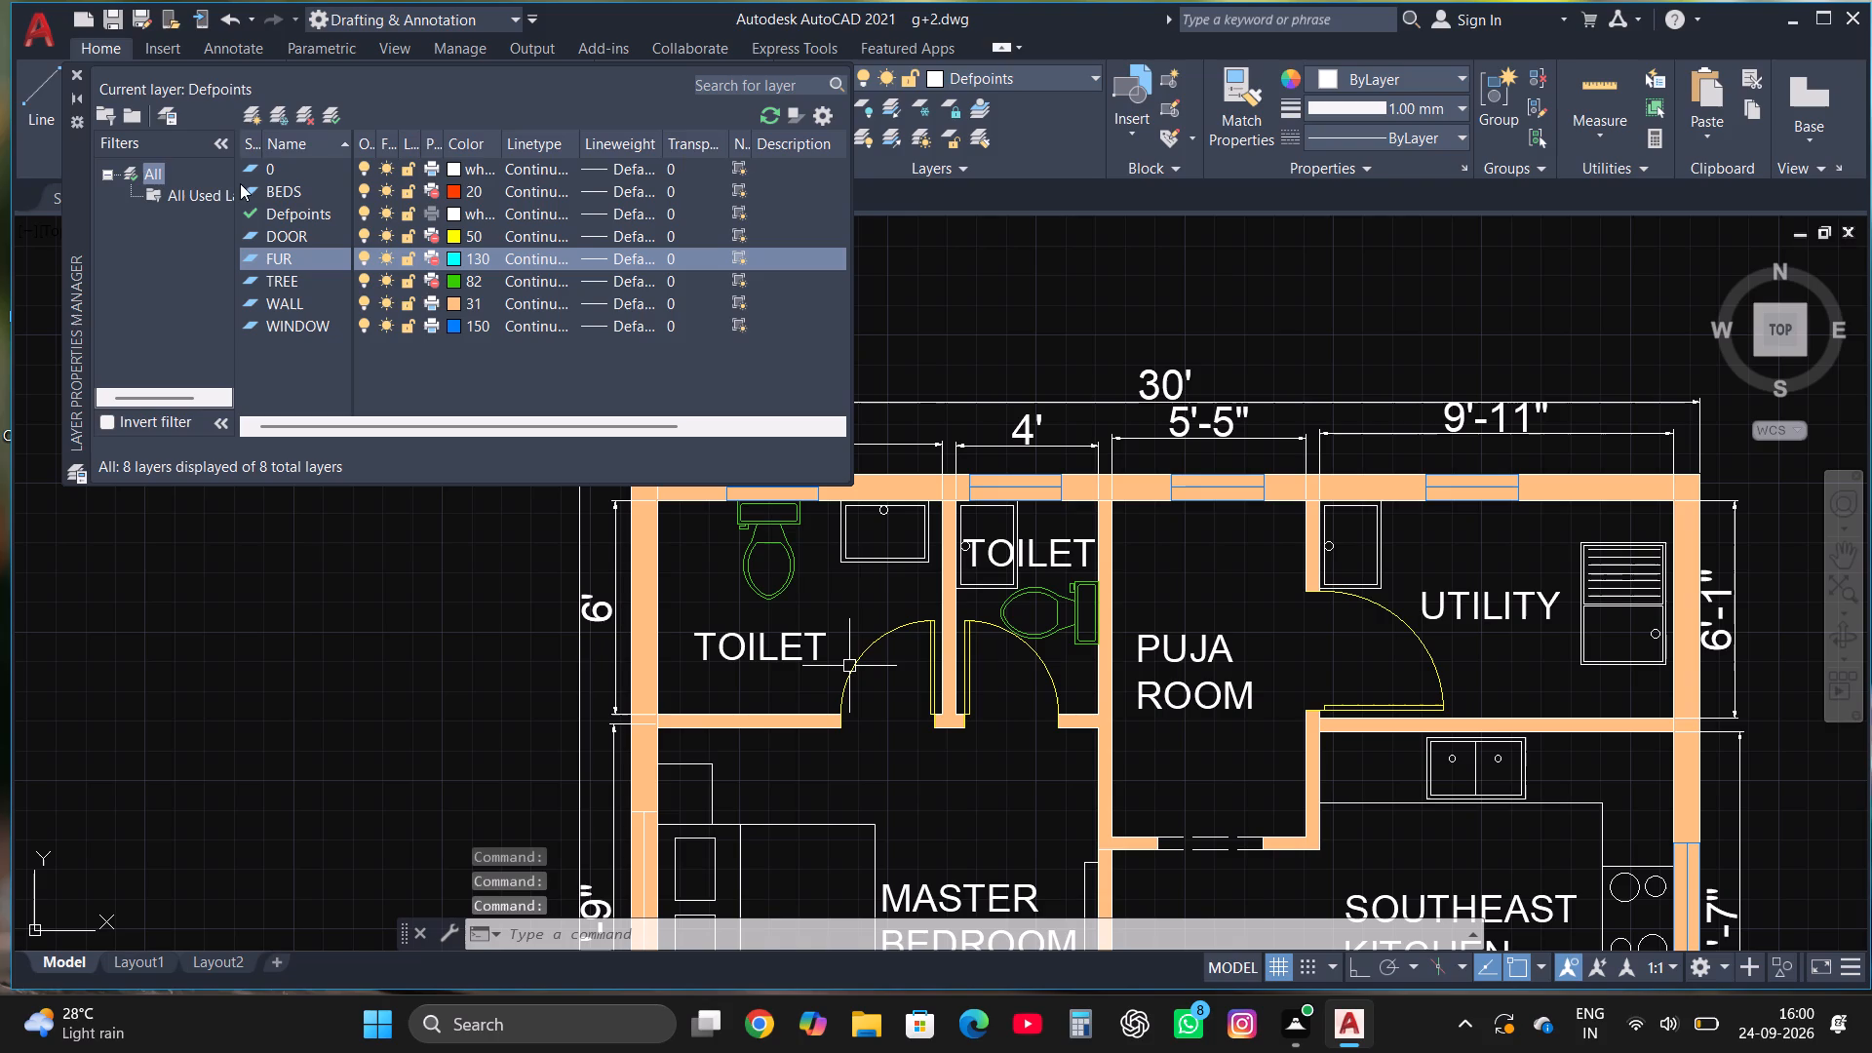
left_click(78, 70)
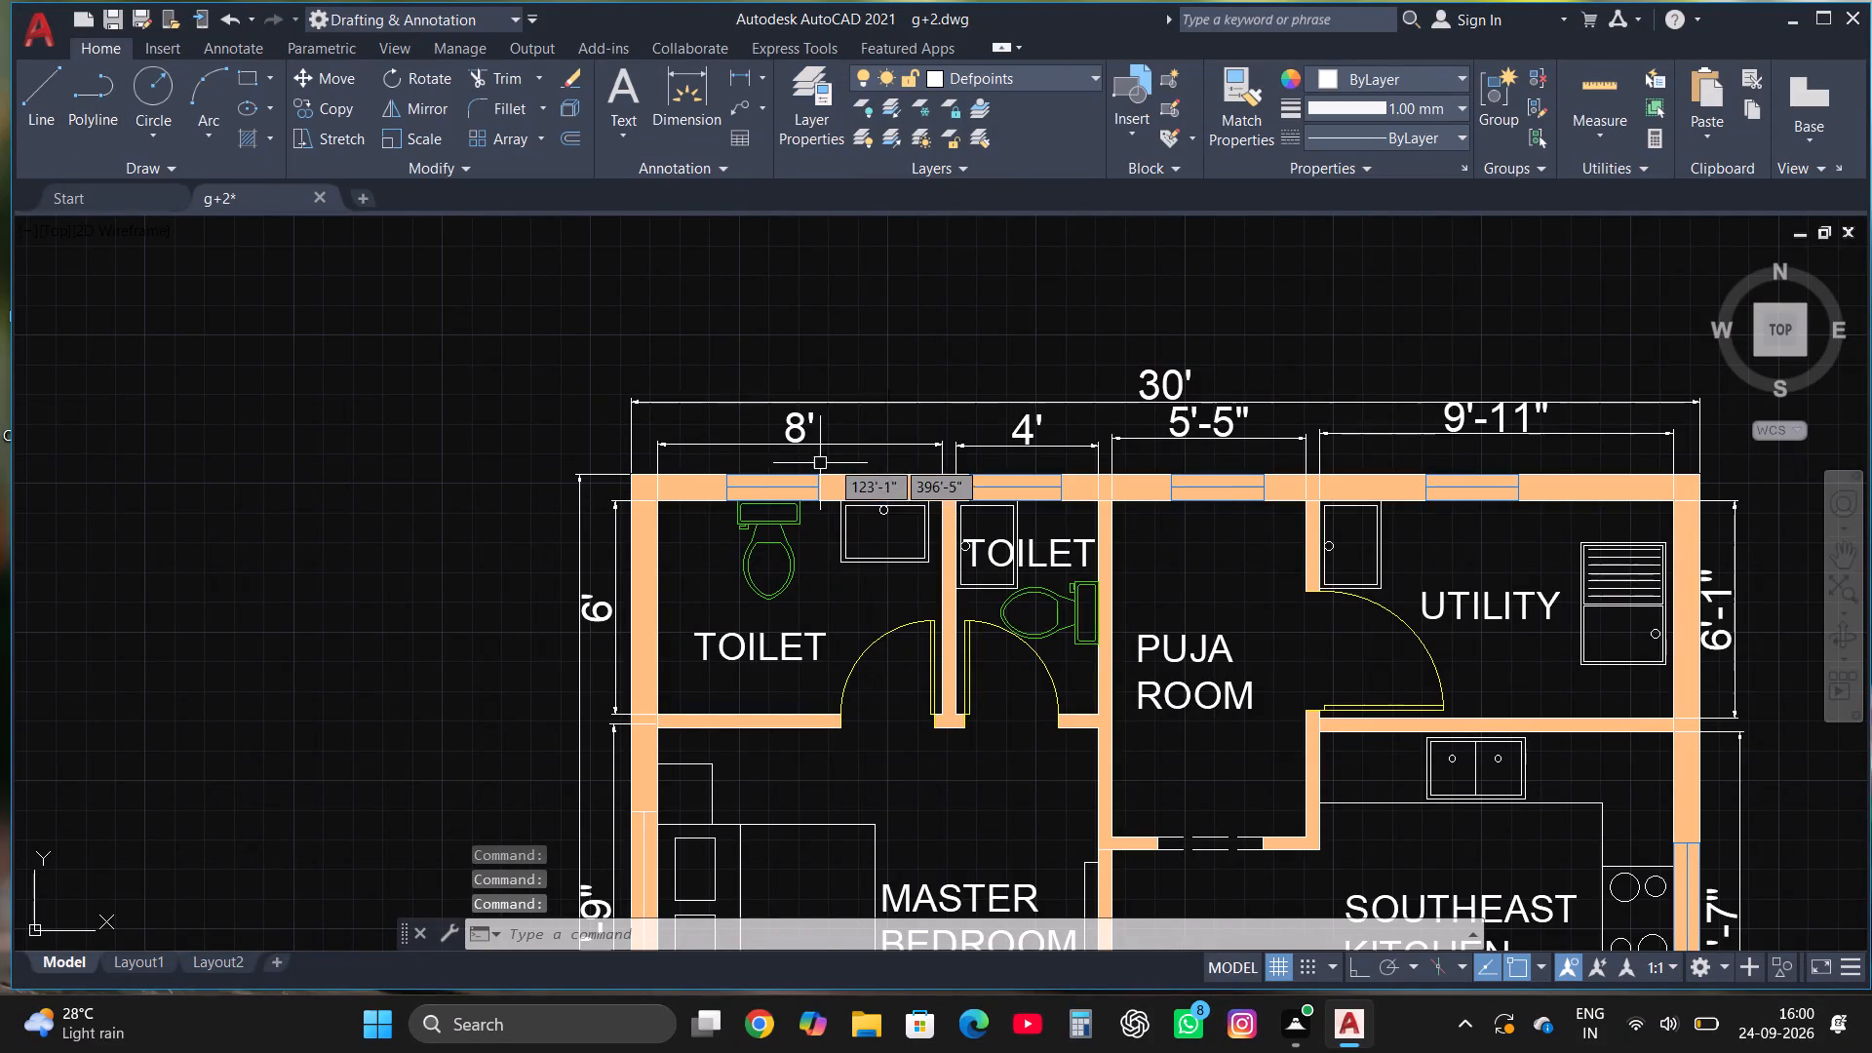
Put the master bedroom's bed, pillows and side tables on the BEDS layer.
scroll(993, 426, "down", 2)
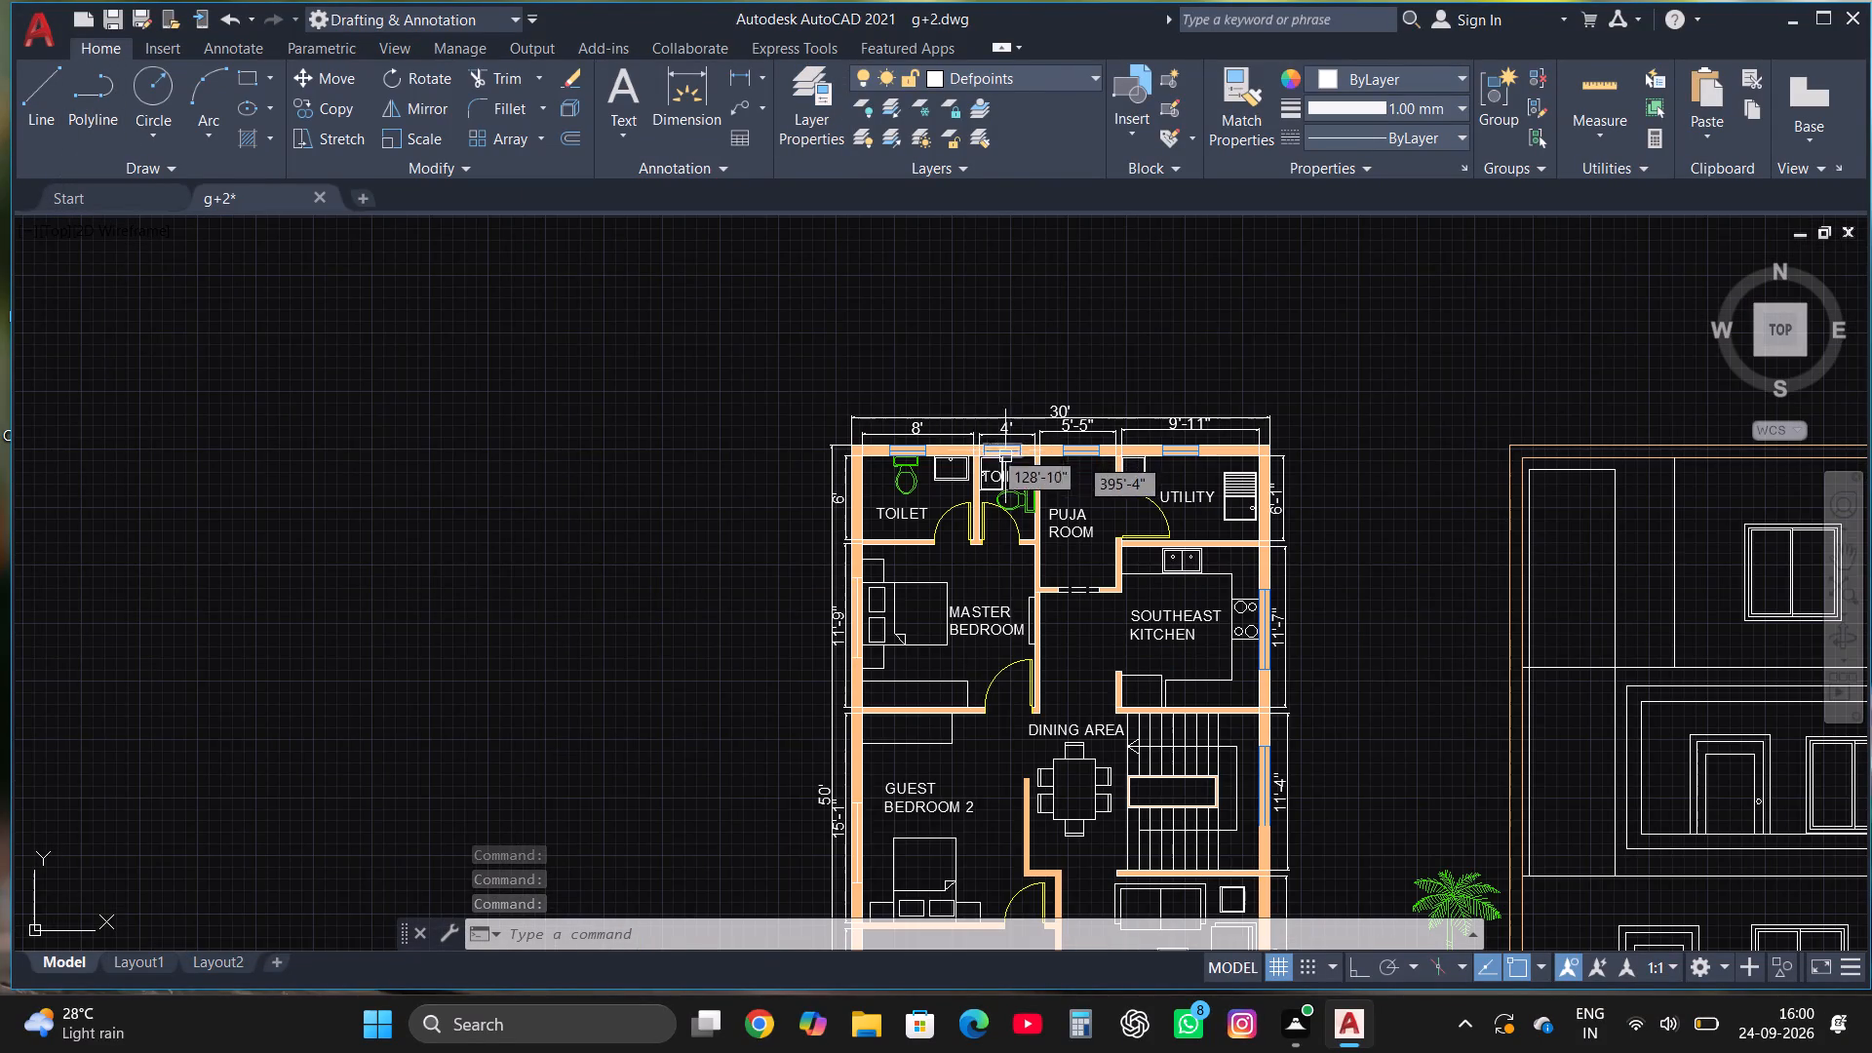
scroll(975, 450, "down", 3)
scroll(975, 451, "up", 3)
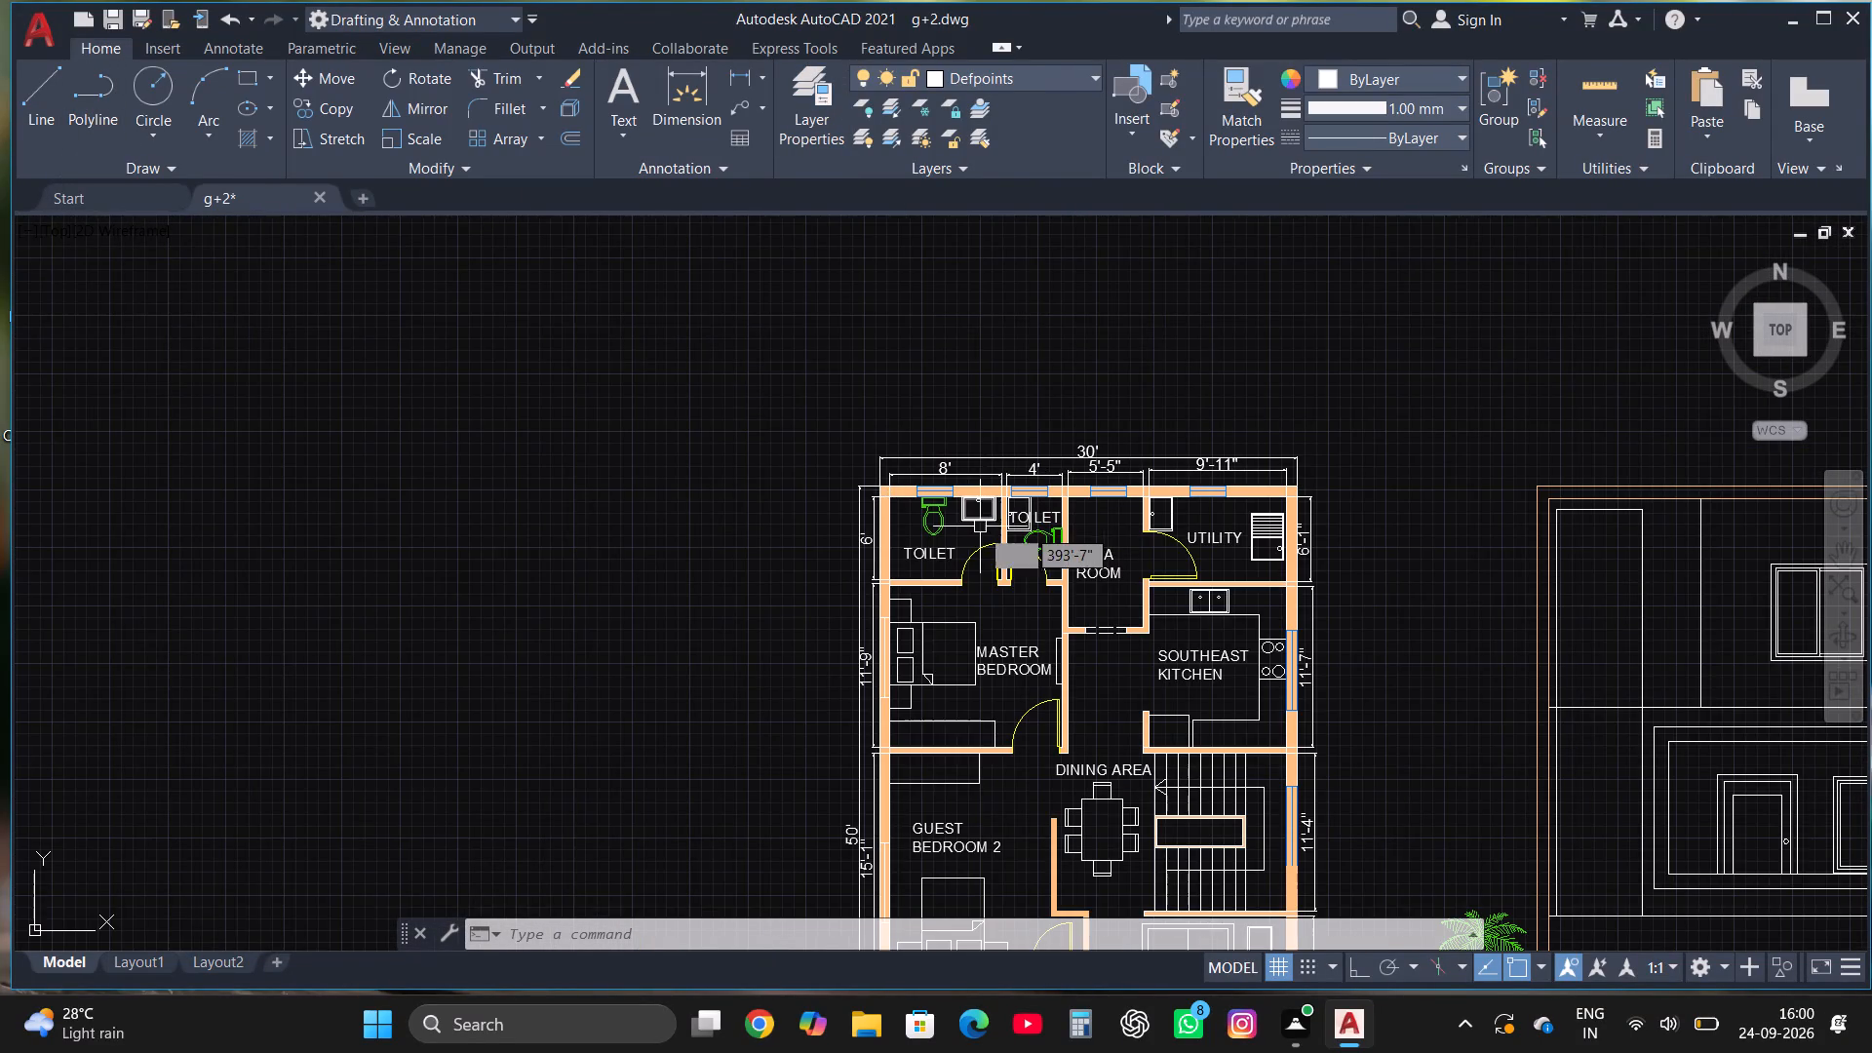
scroll(930, 718, "up", 2)
left_click(962, 696)
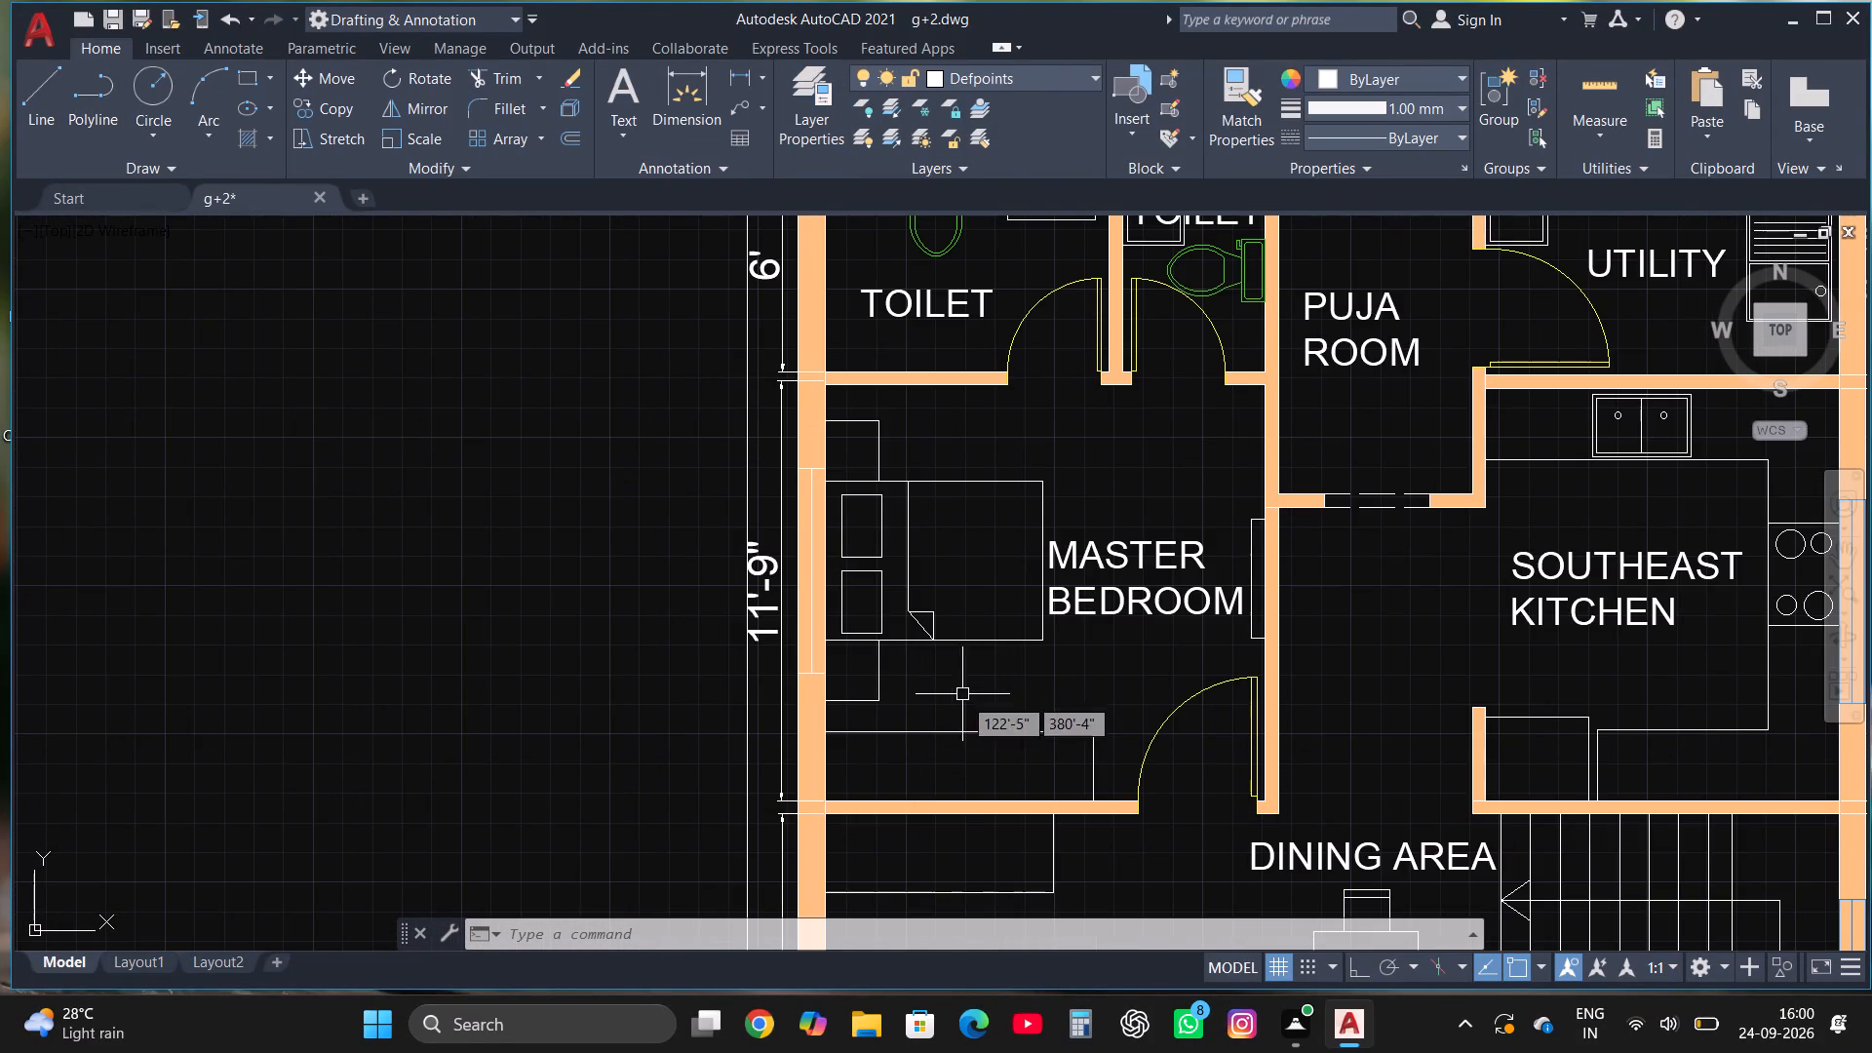
left_click(855, 442)
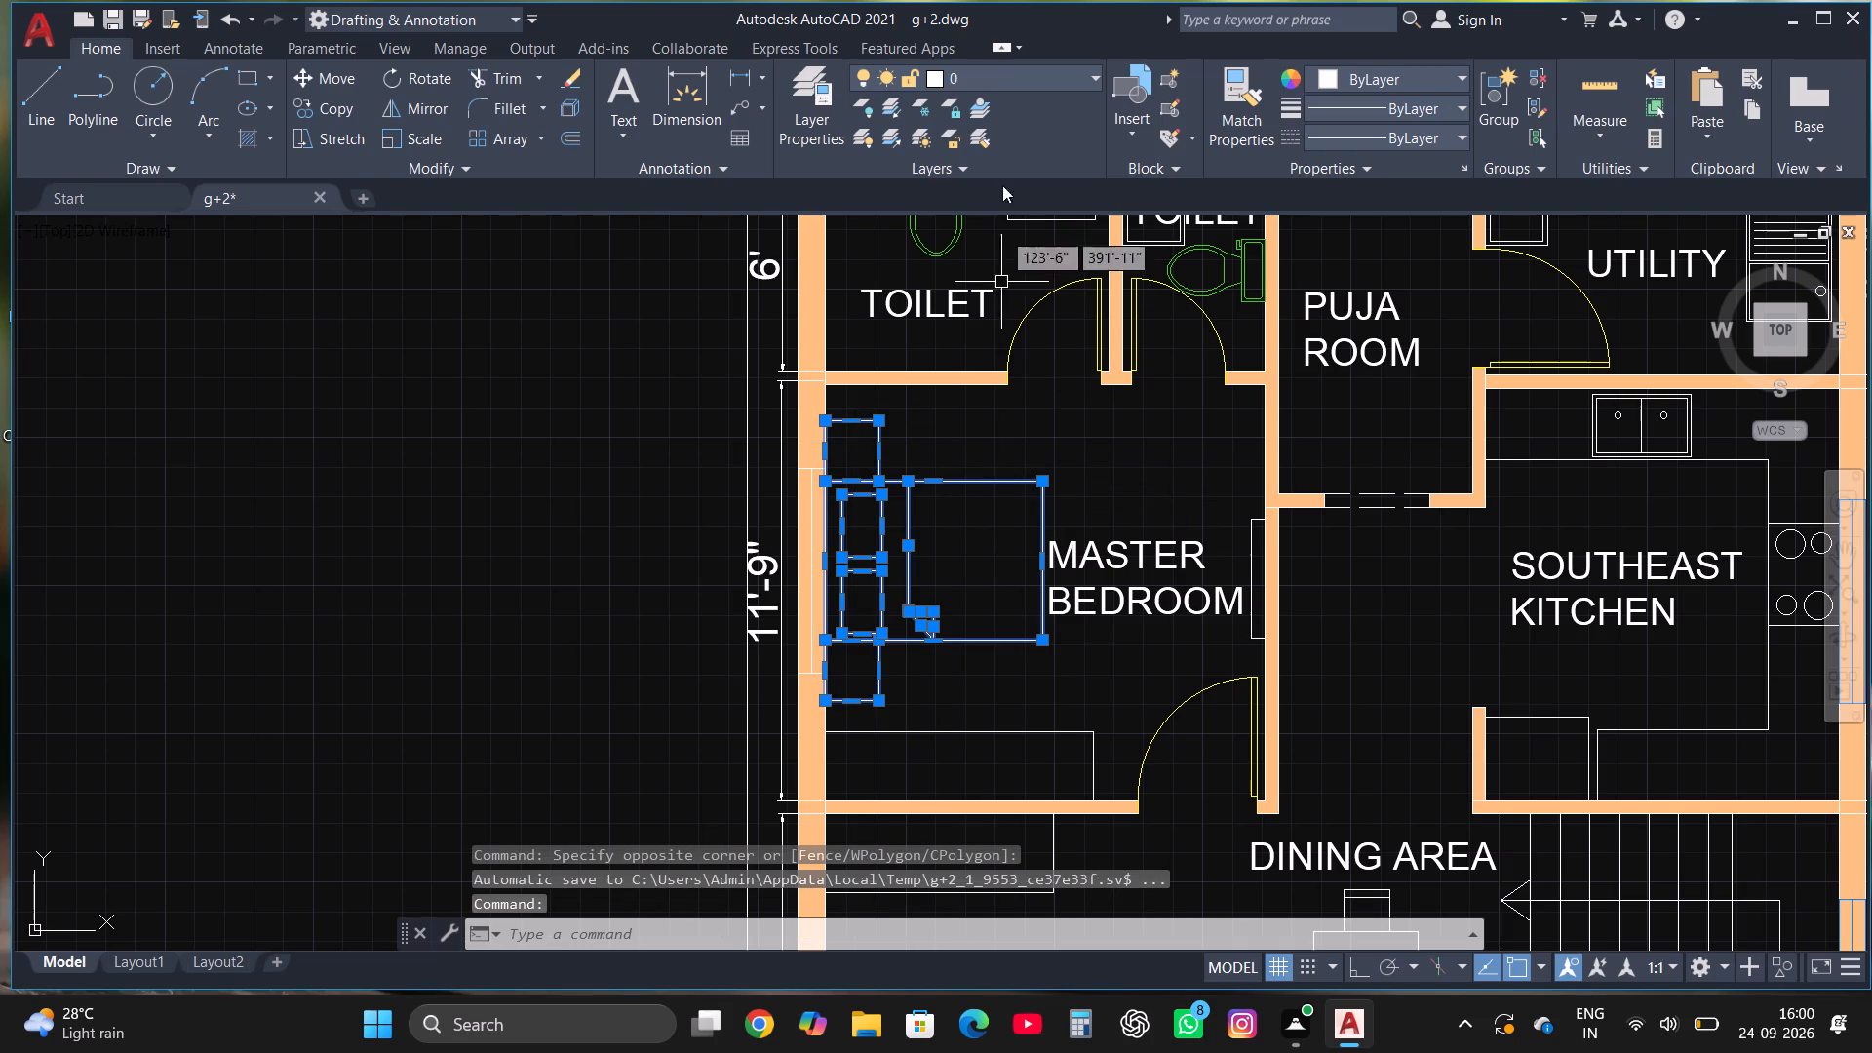
left_click(984, 80)
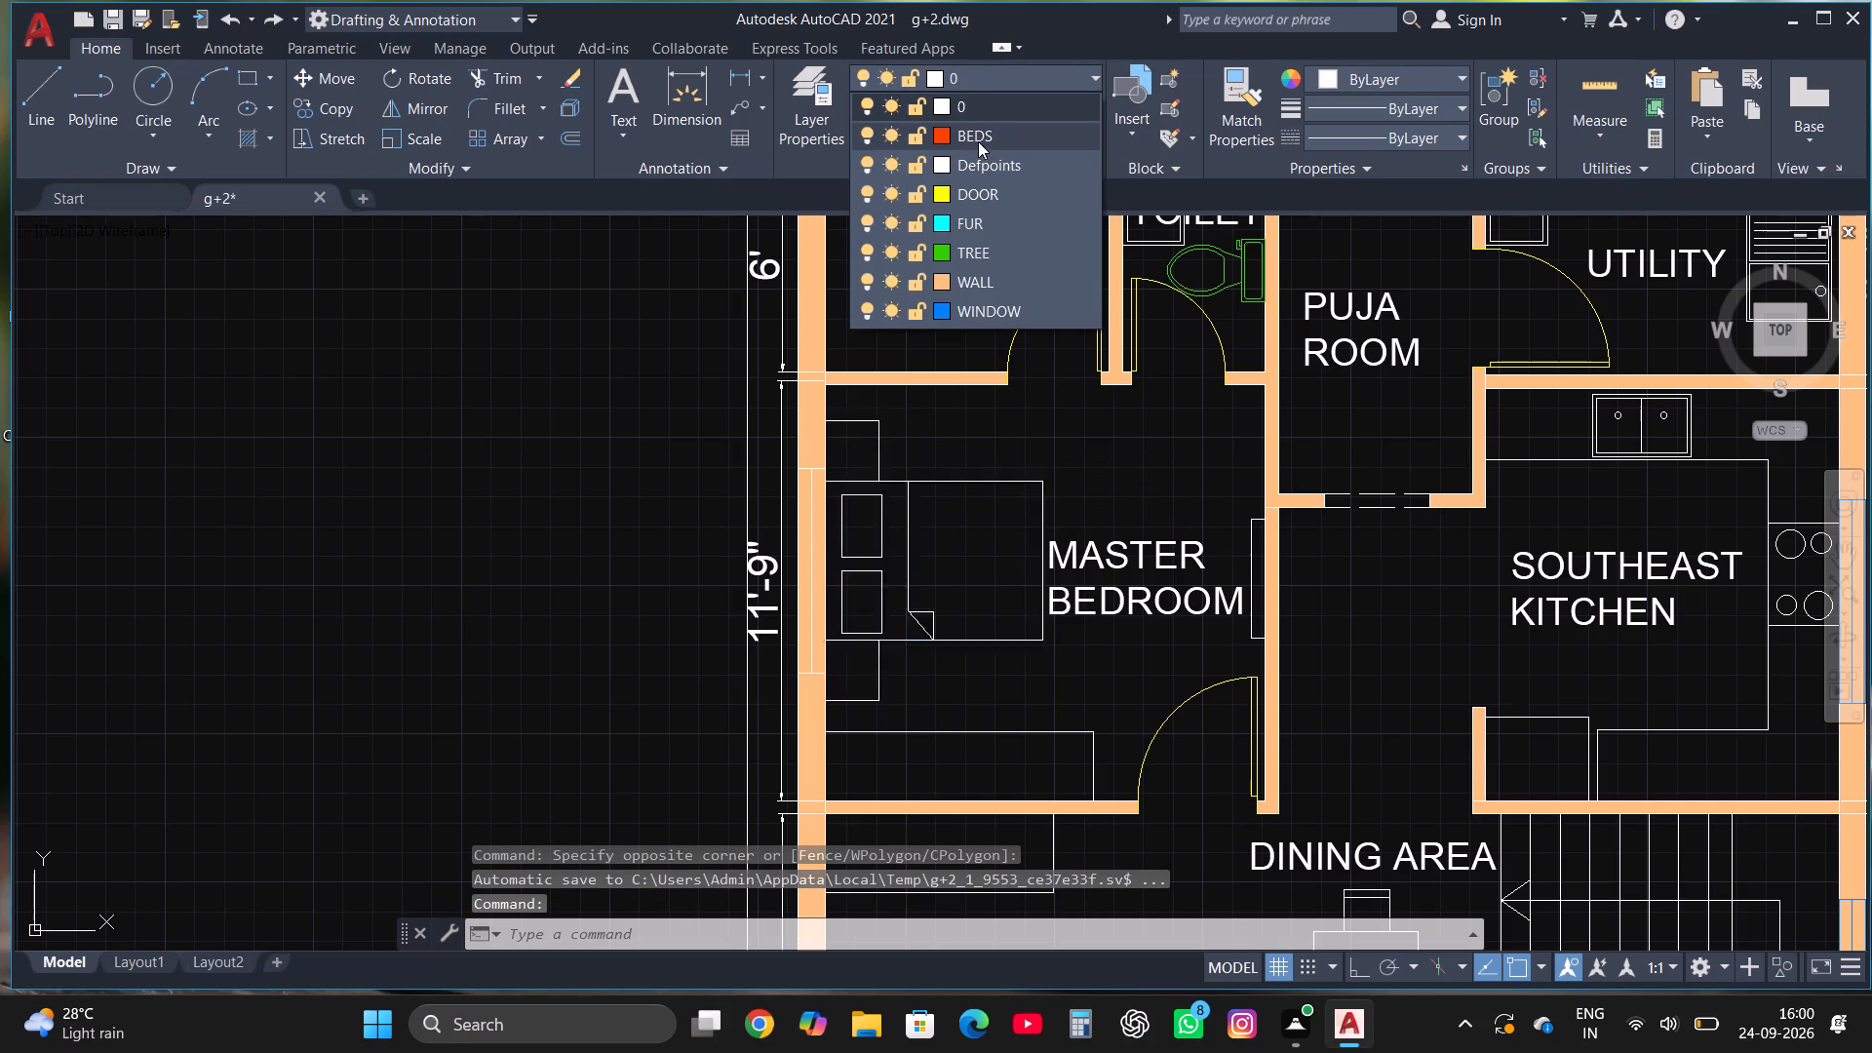
left_click(978, 141)
key("Escape")
Put the utility room's sink with drainboard and its rectangular basin on the FUR layer.
scroll(683, 470, "down", 2)
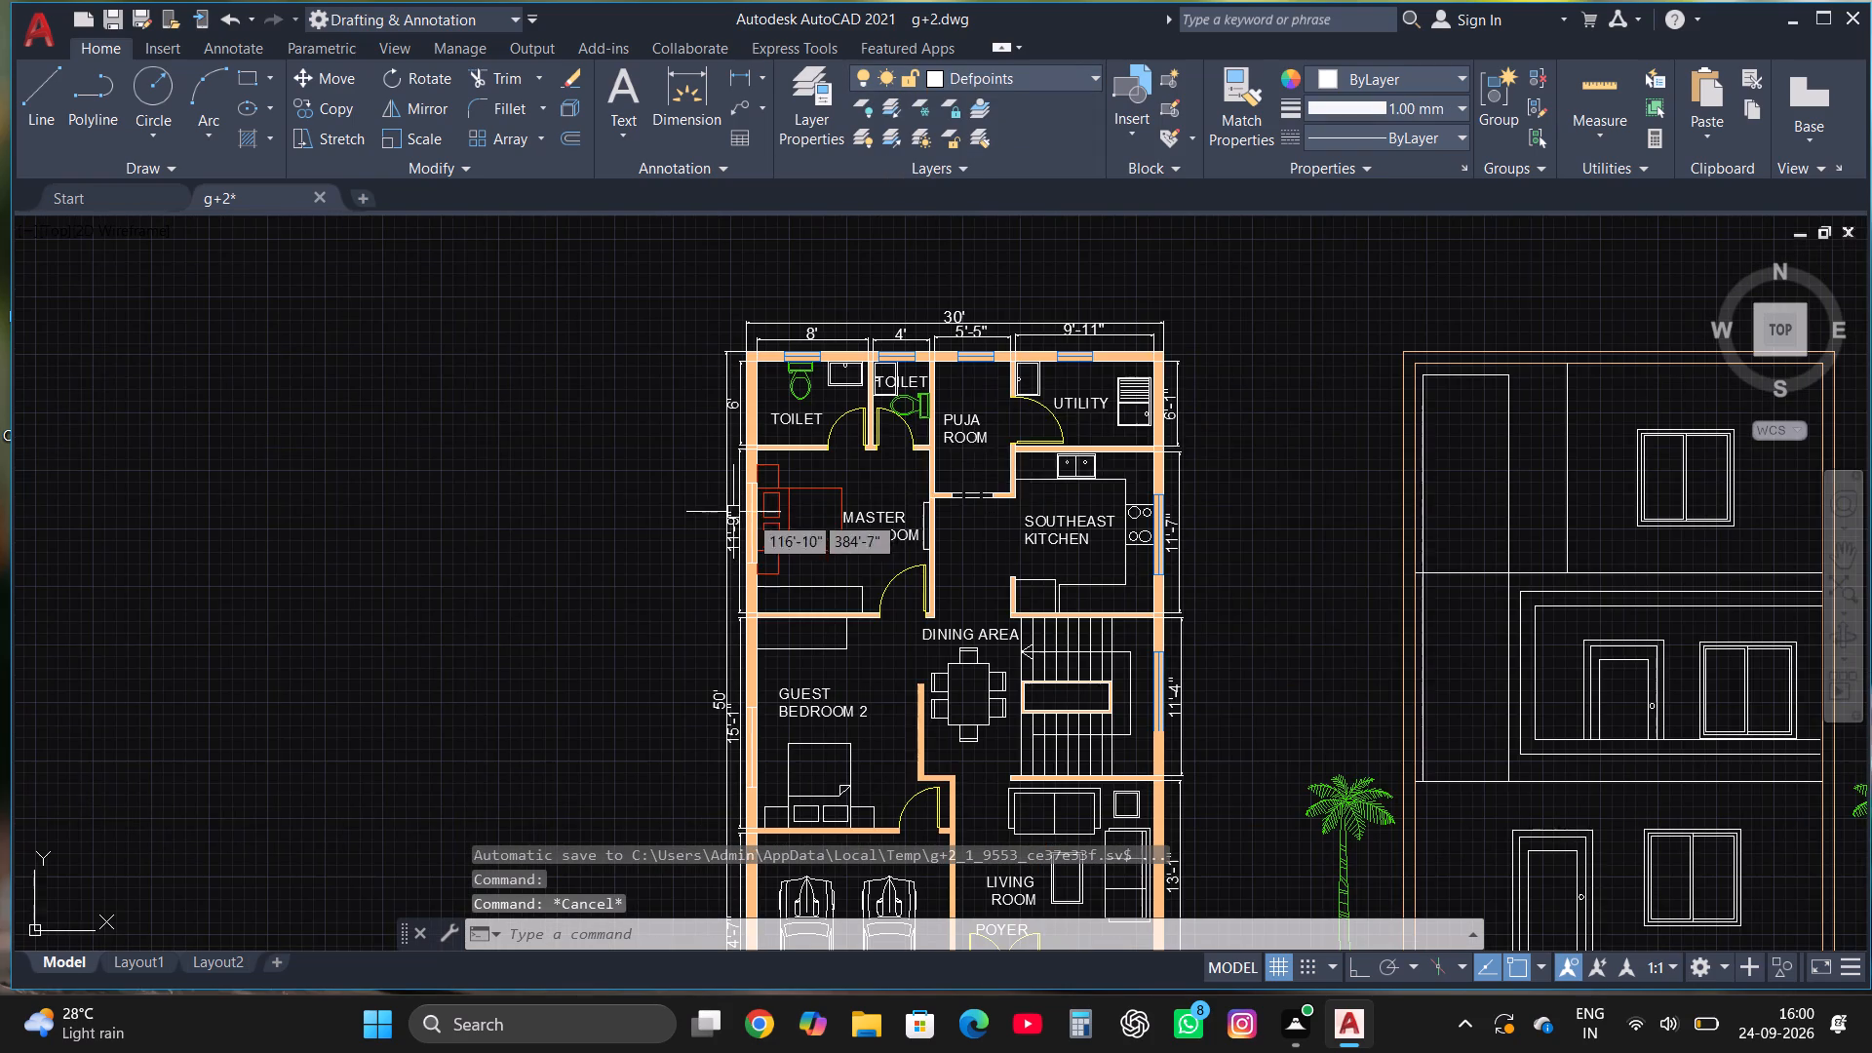
scroll(1175, 408, "up", 2)
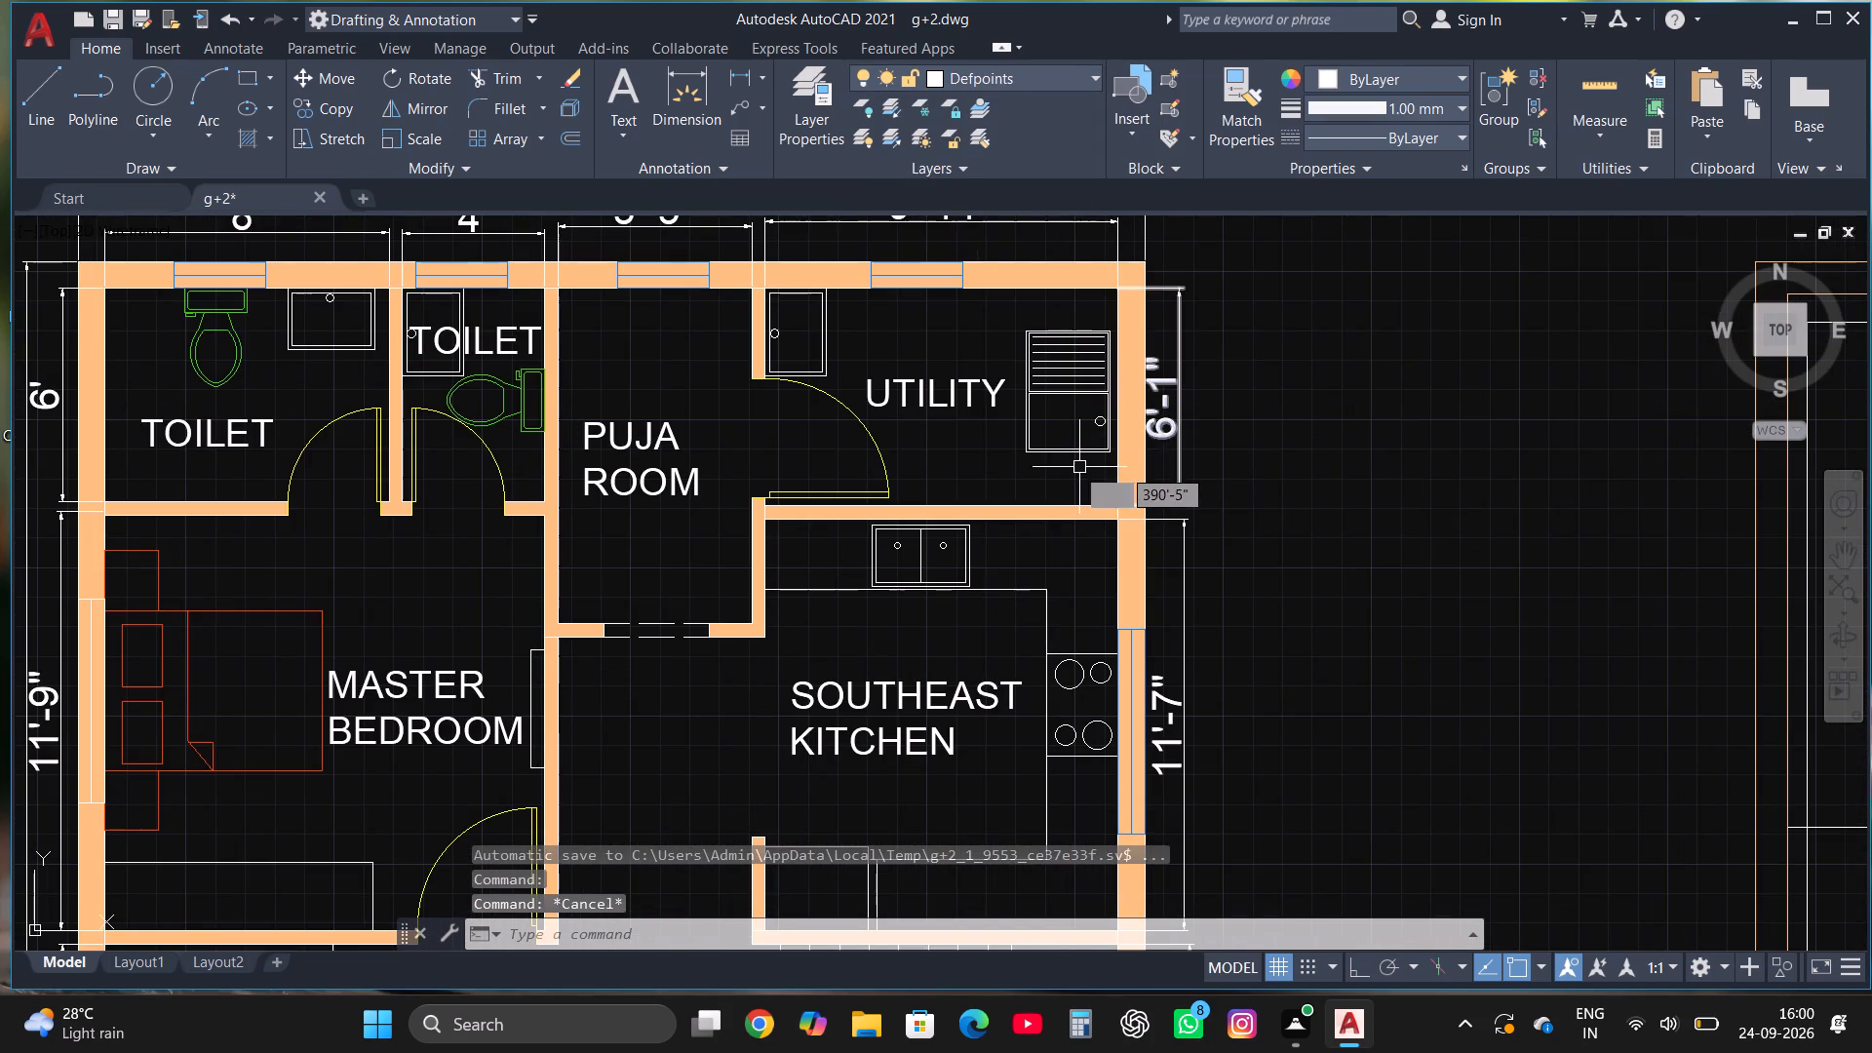
left_click(1074, 469)
left_click(1018, 321)
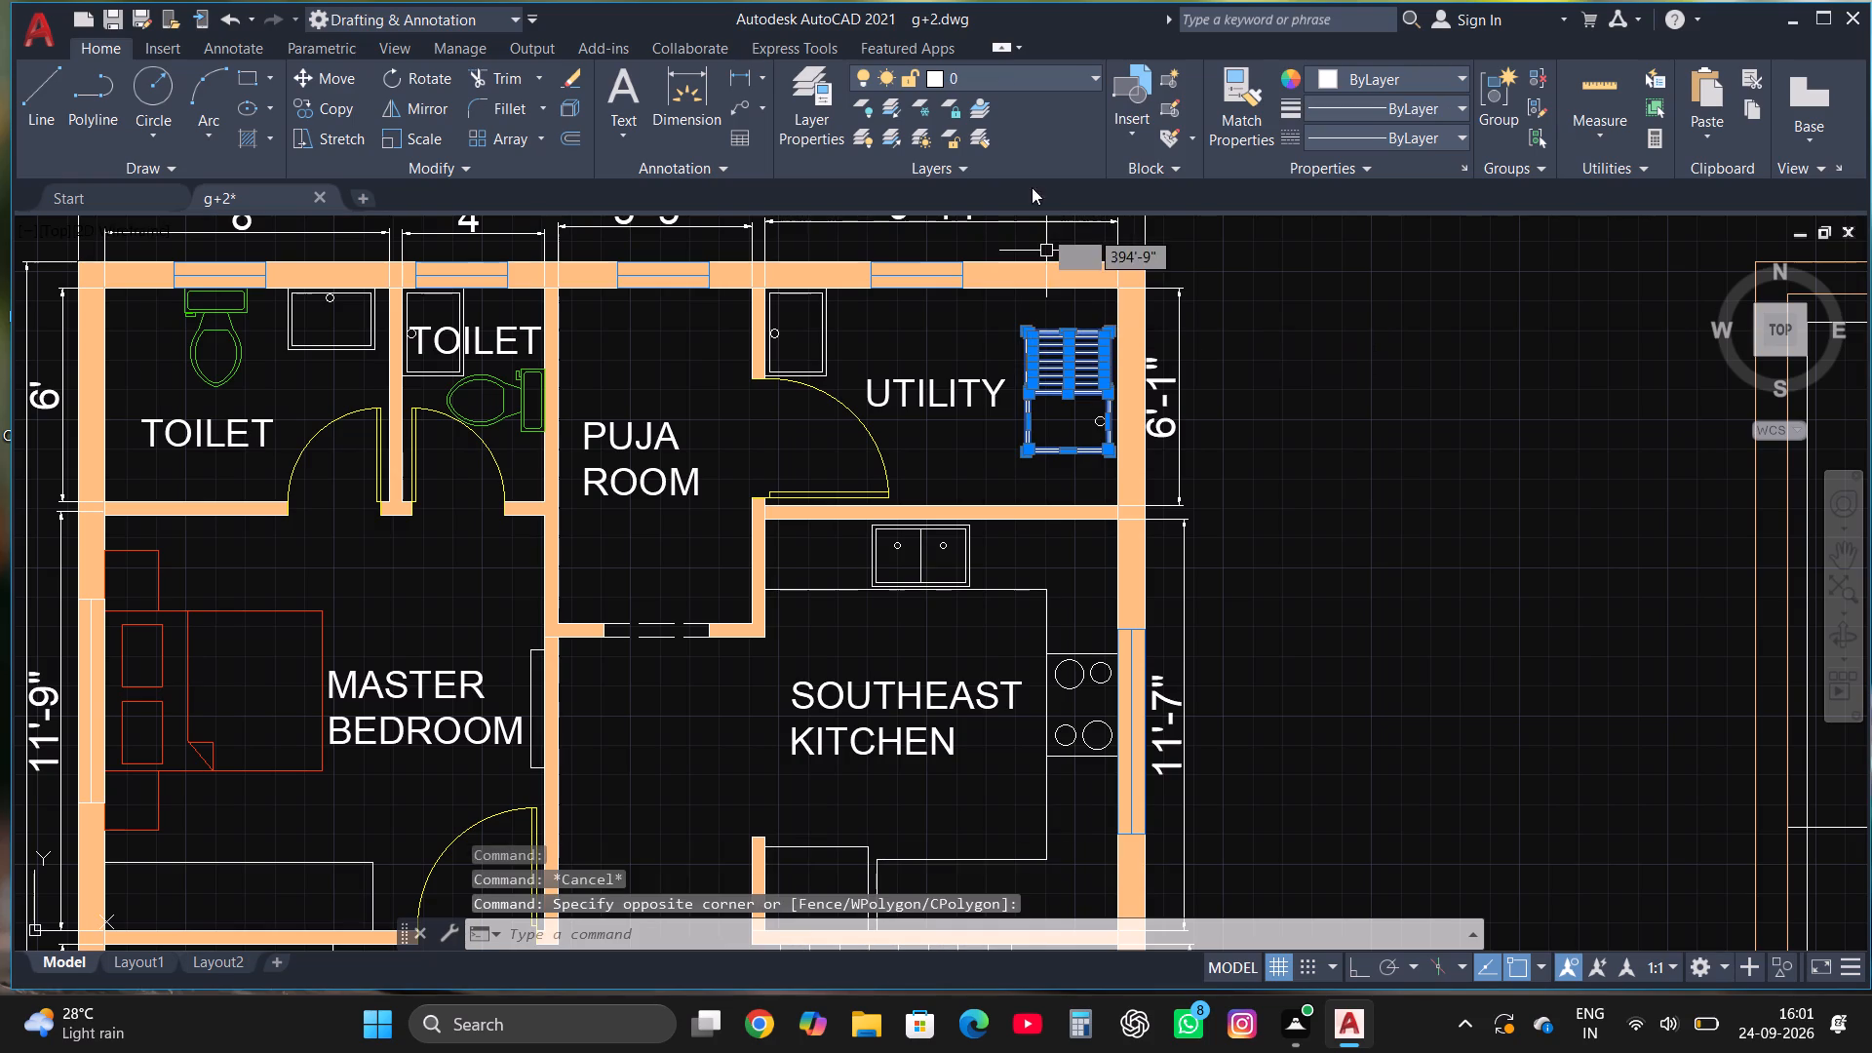
left_click(1098, 417)
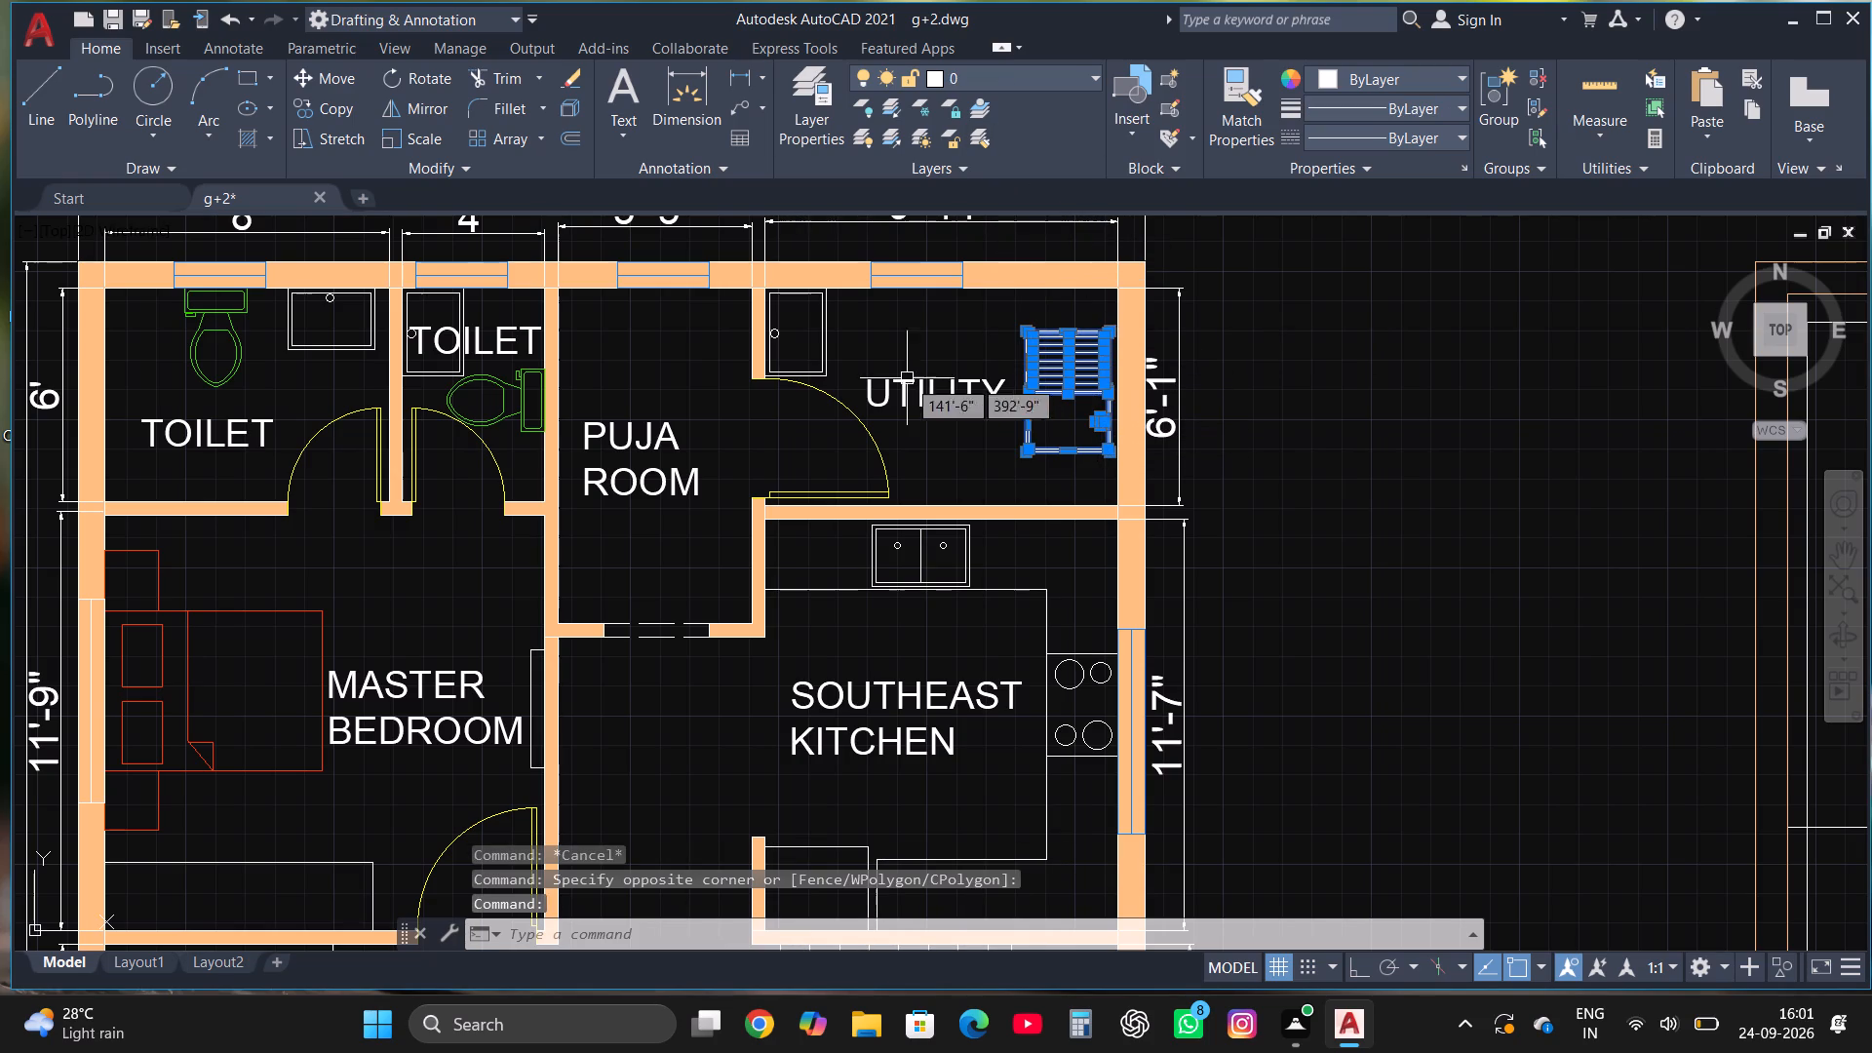
left_click(844, 355)
left_click(781, 320)
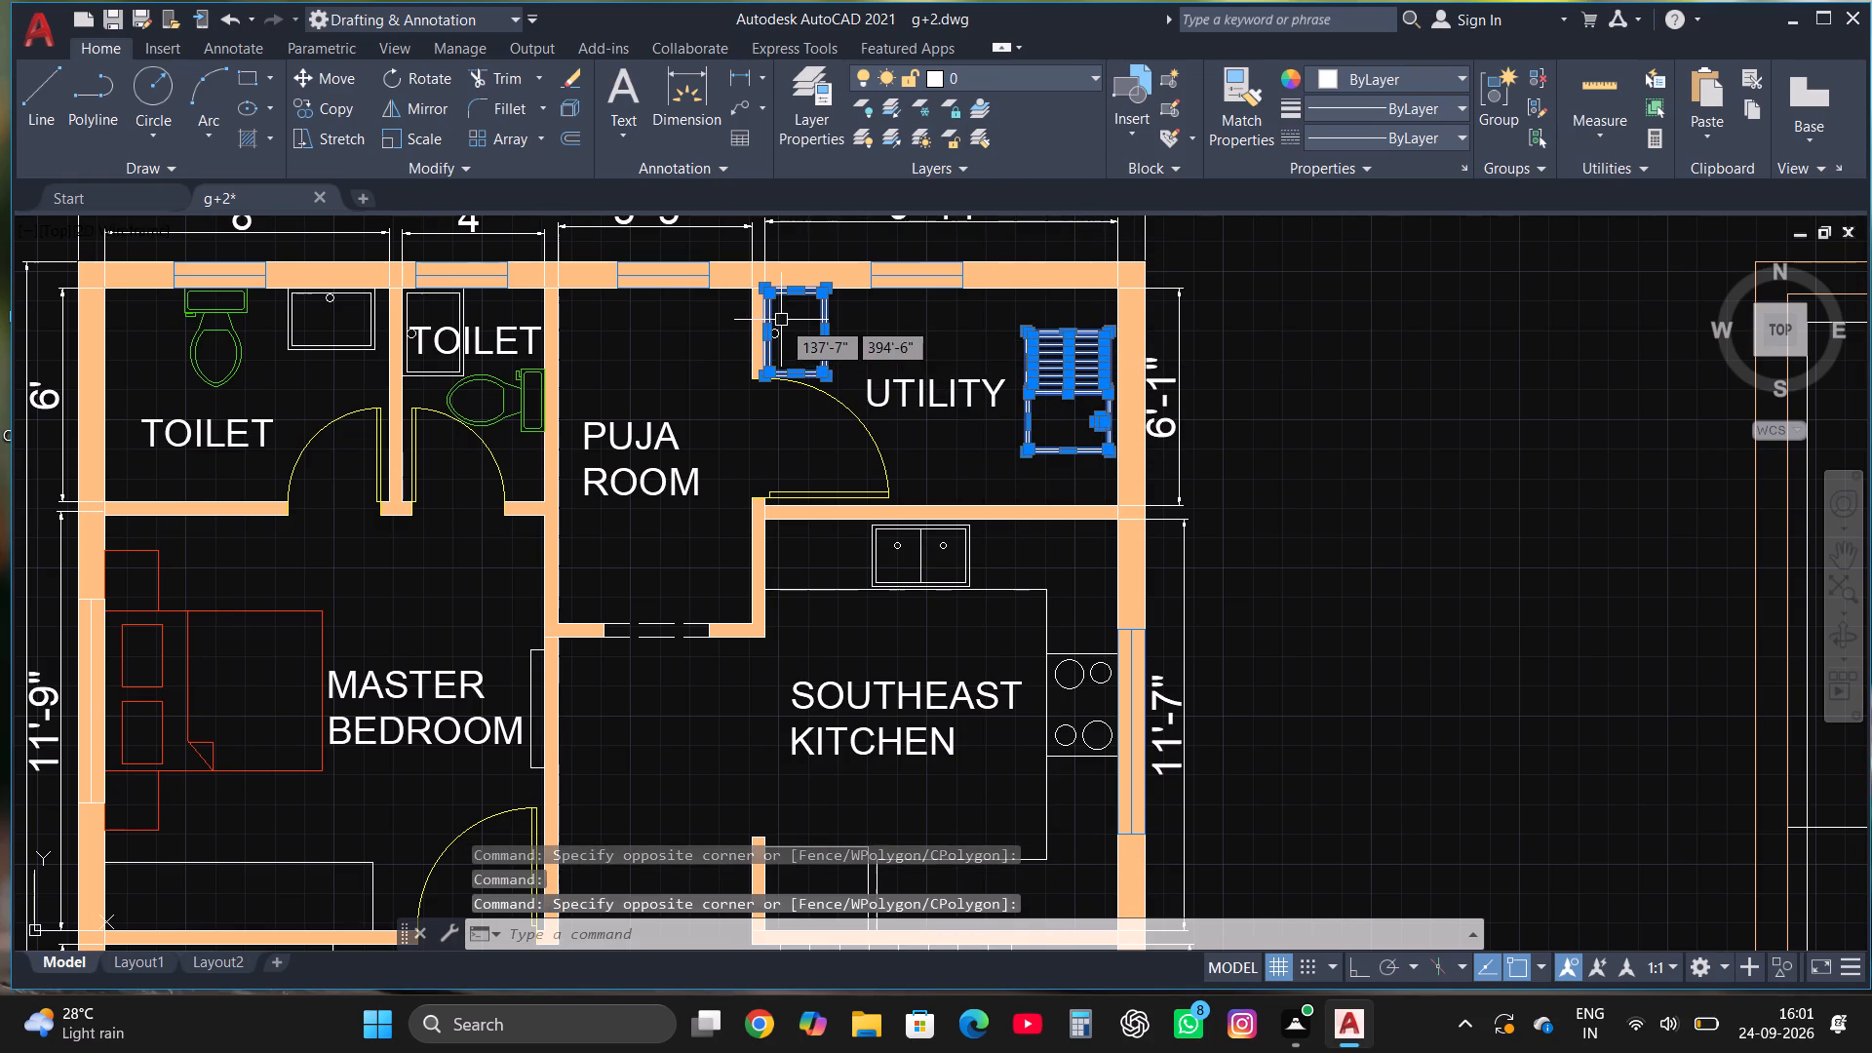
left_click(776, 327)
left_click(955, 76)
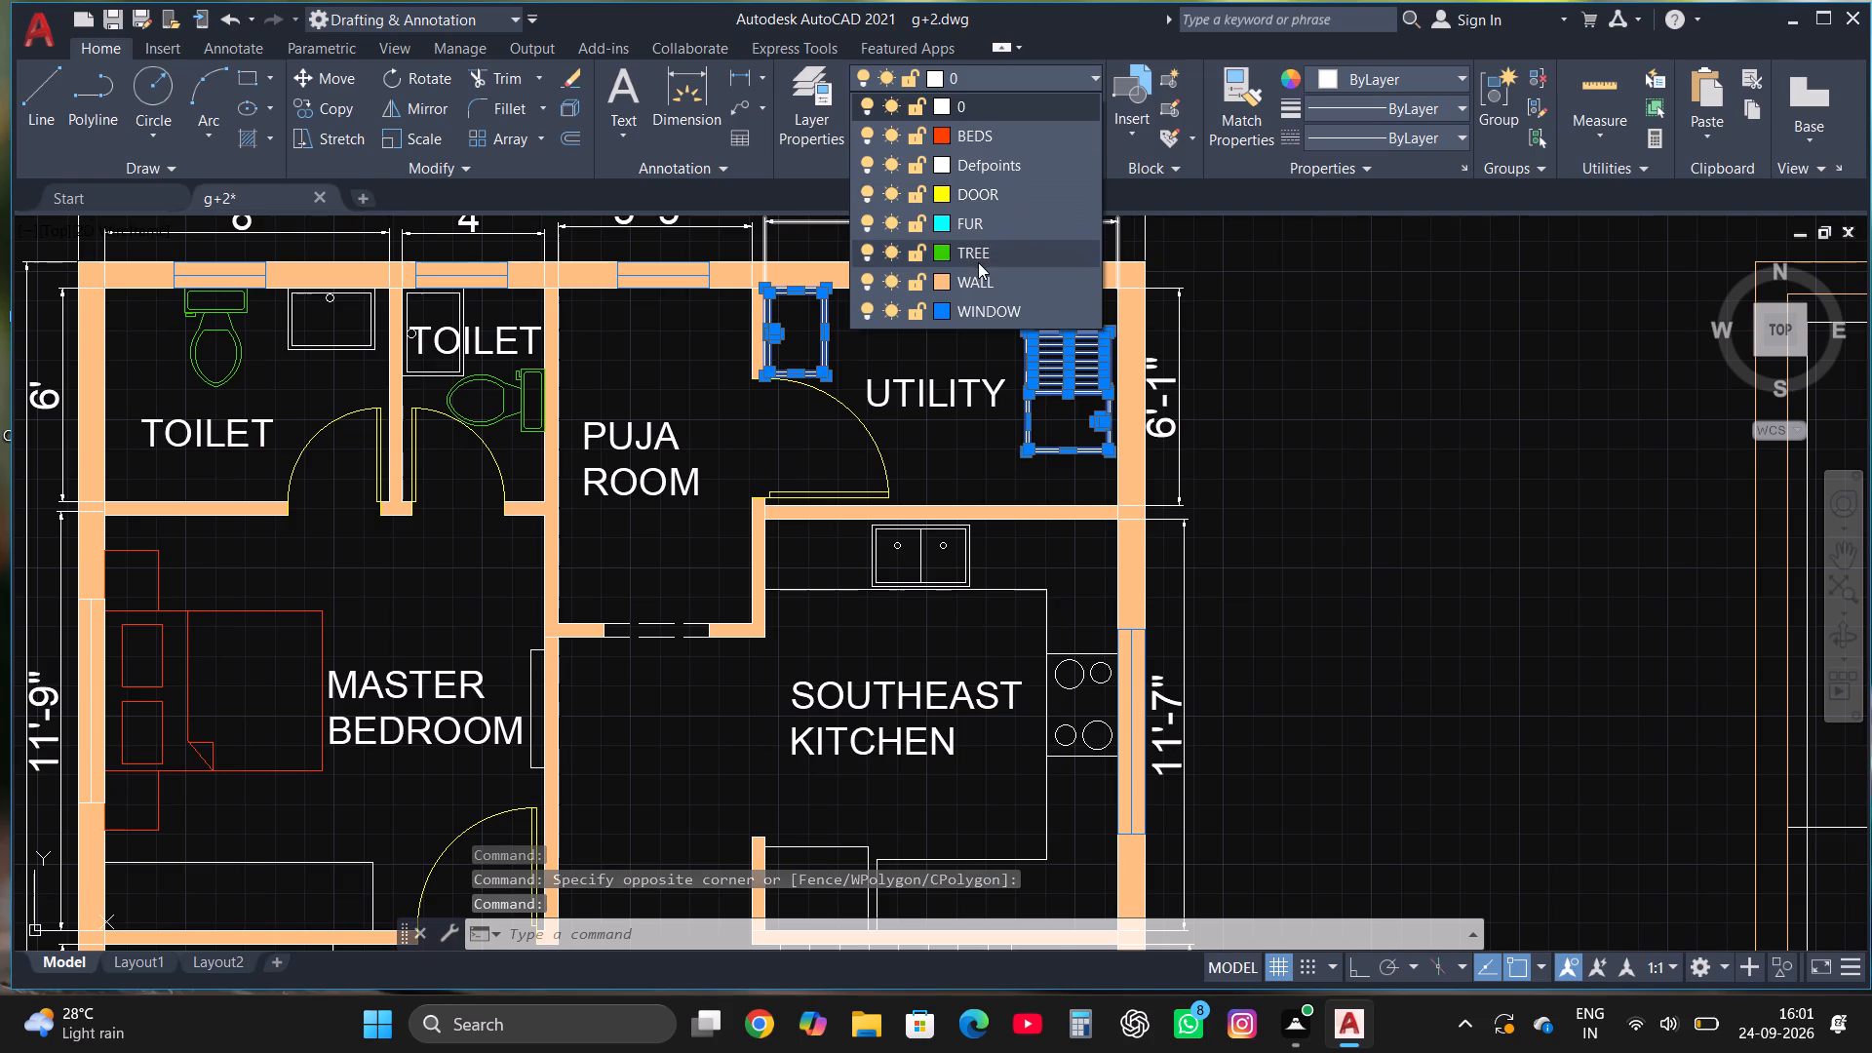
left_click(975, 227)
key("Escape")
Put the rectangular wash basins of the 8' and 4' wide toilets on the FUR layer.
scroll(1096, 565, "down", 1)
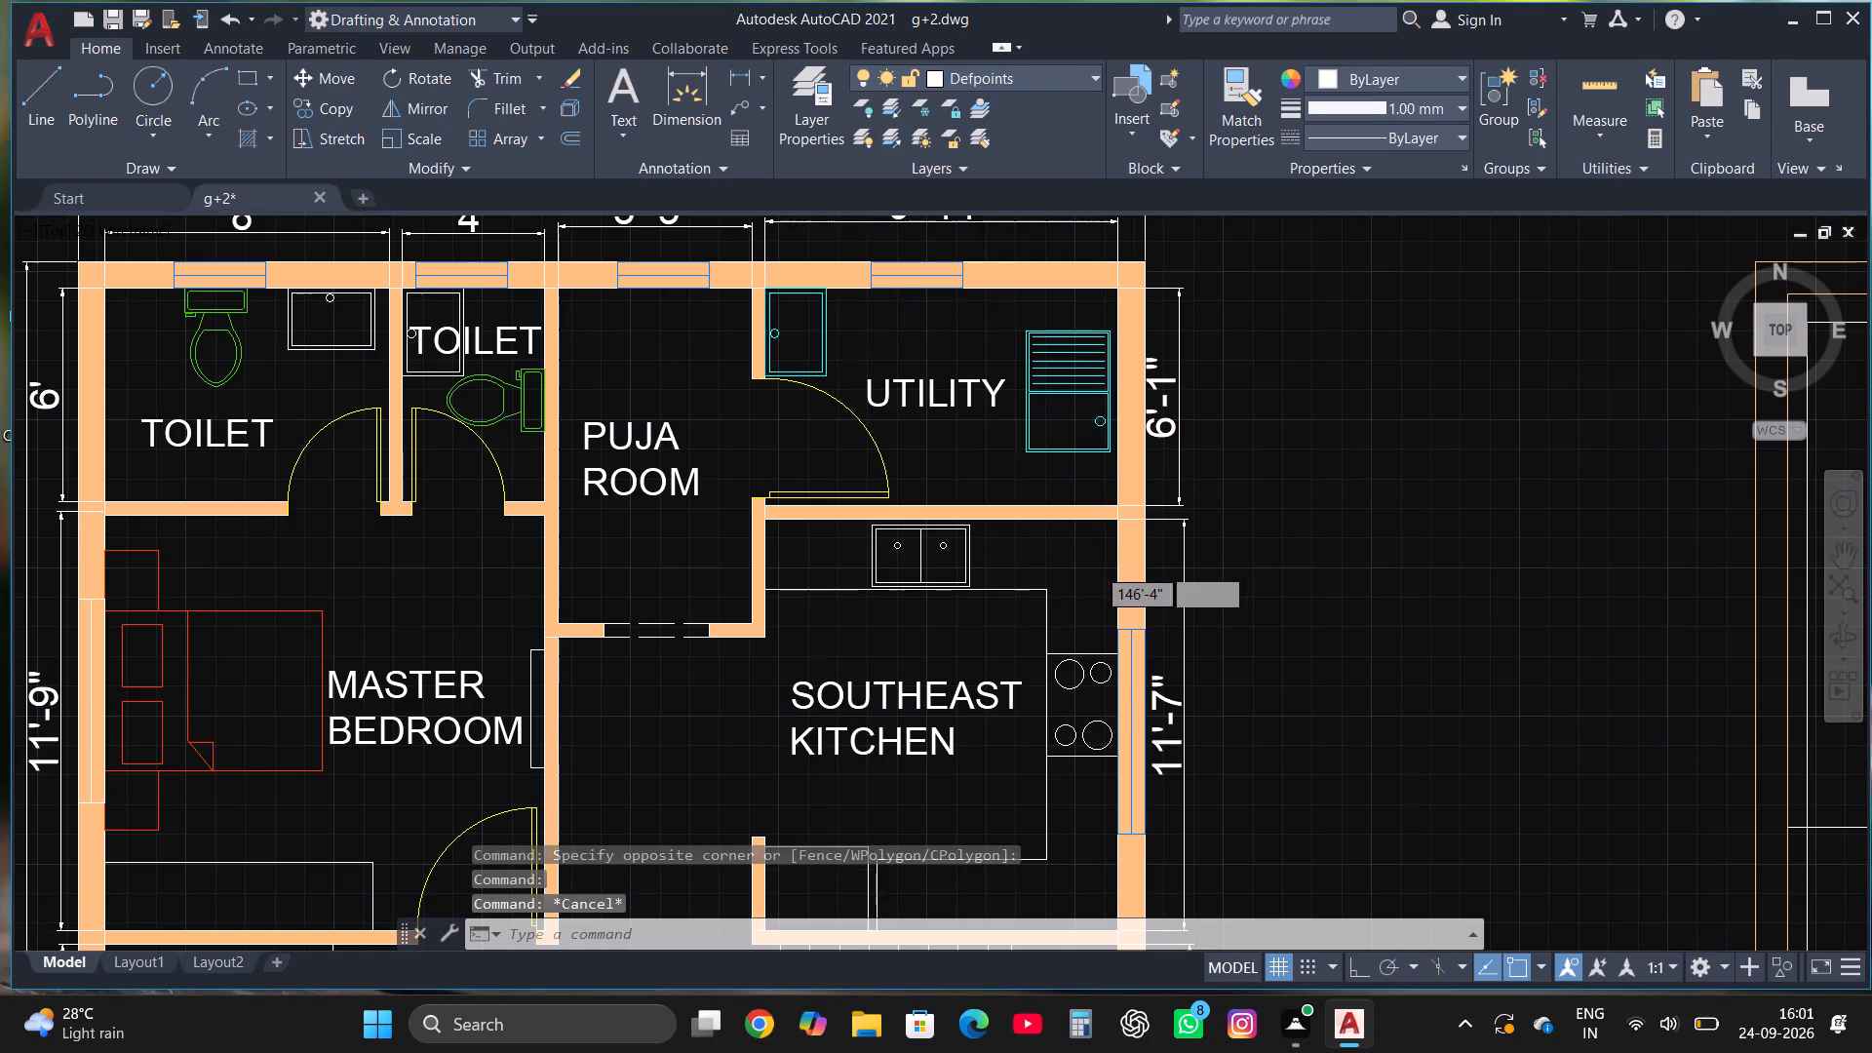
scroll(639, 419, "up", 2)
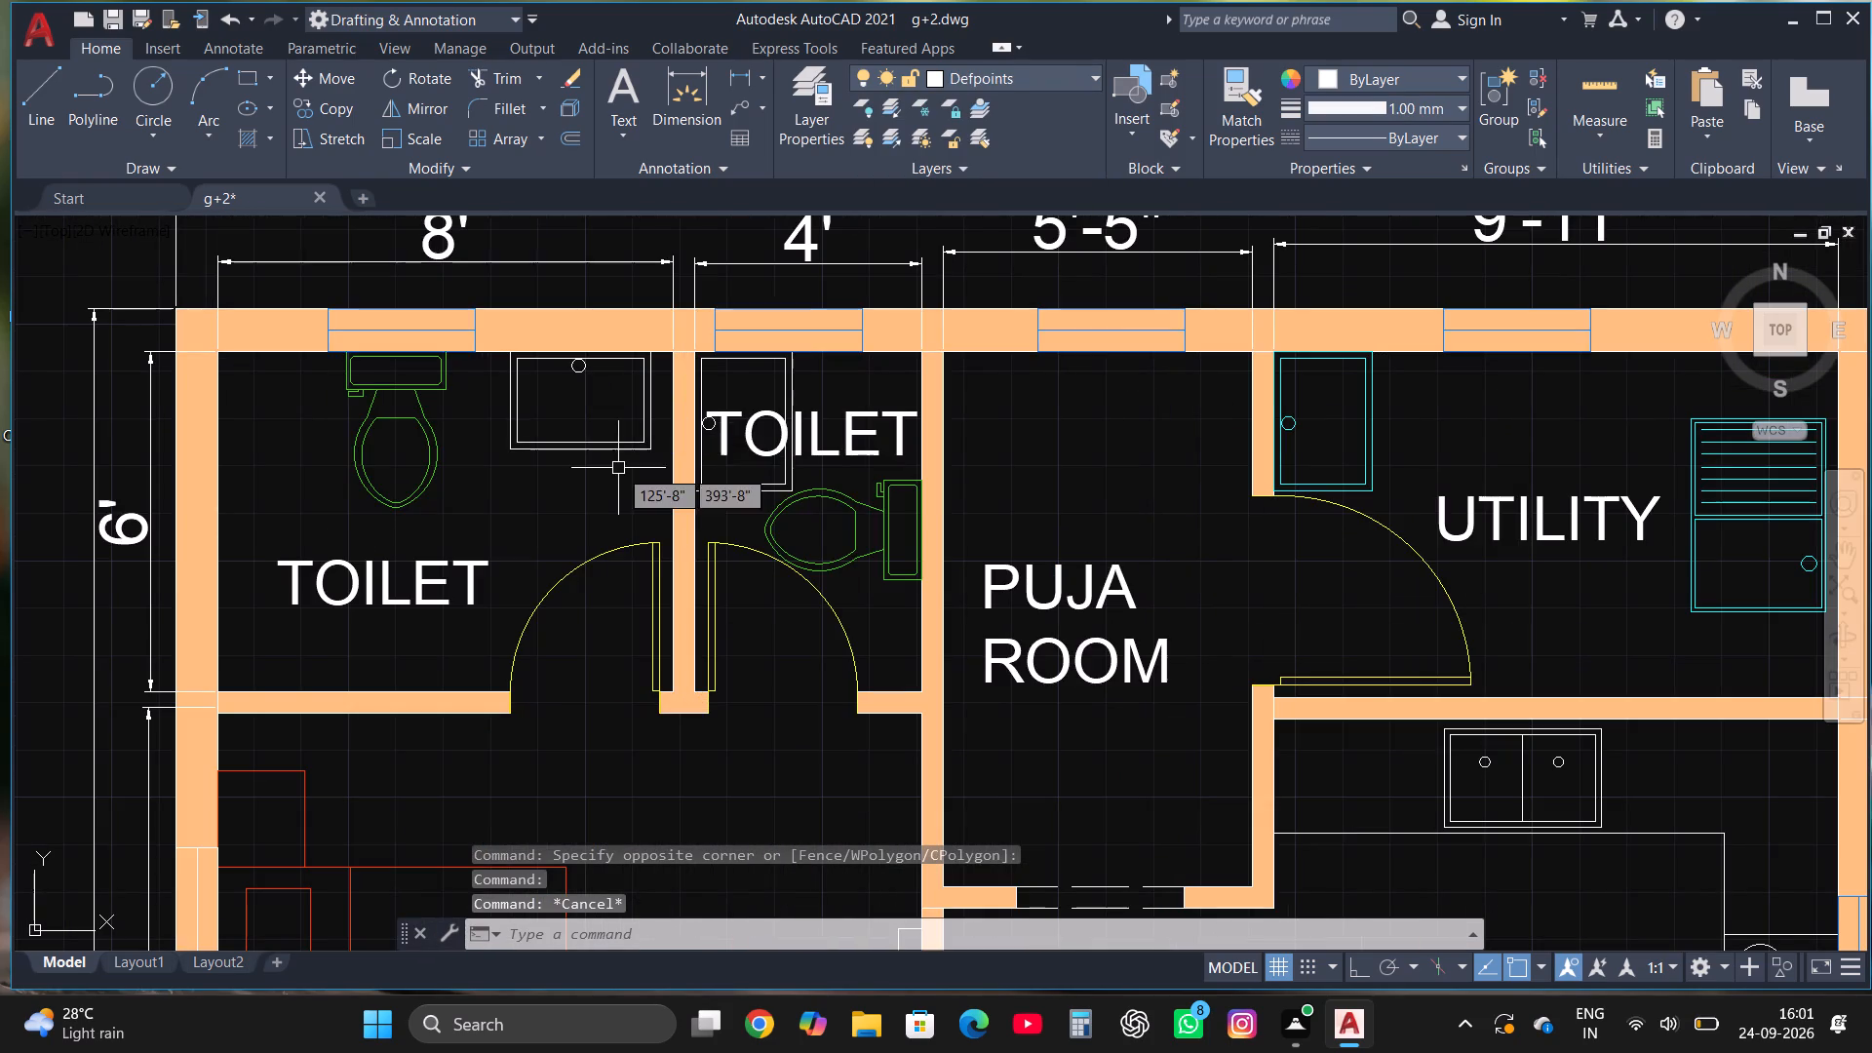
left_click(614, 478)
left_click(554, 360)
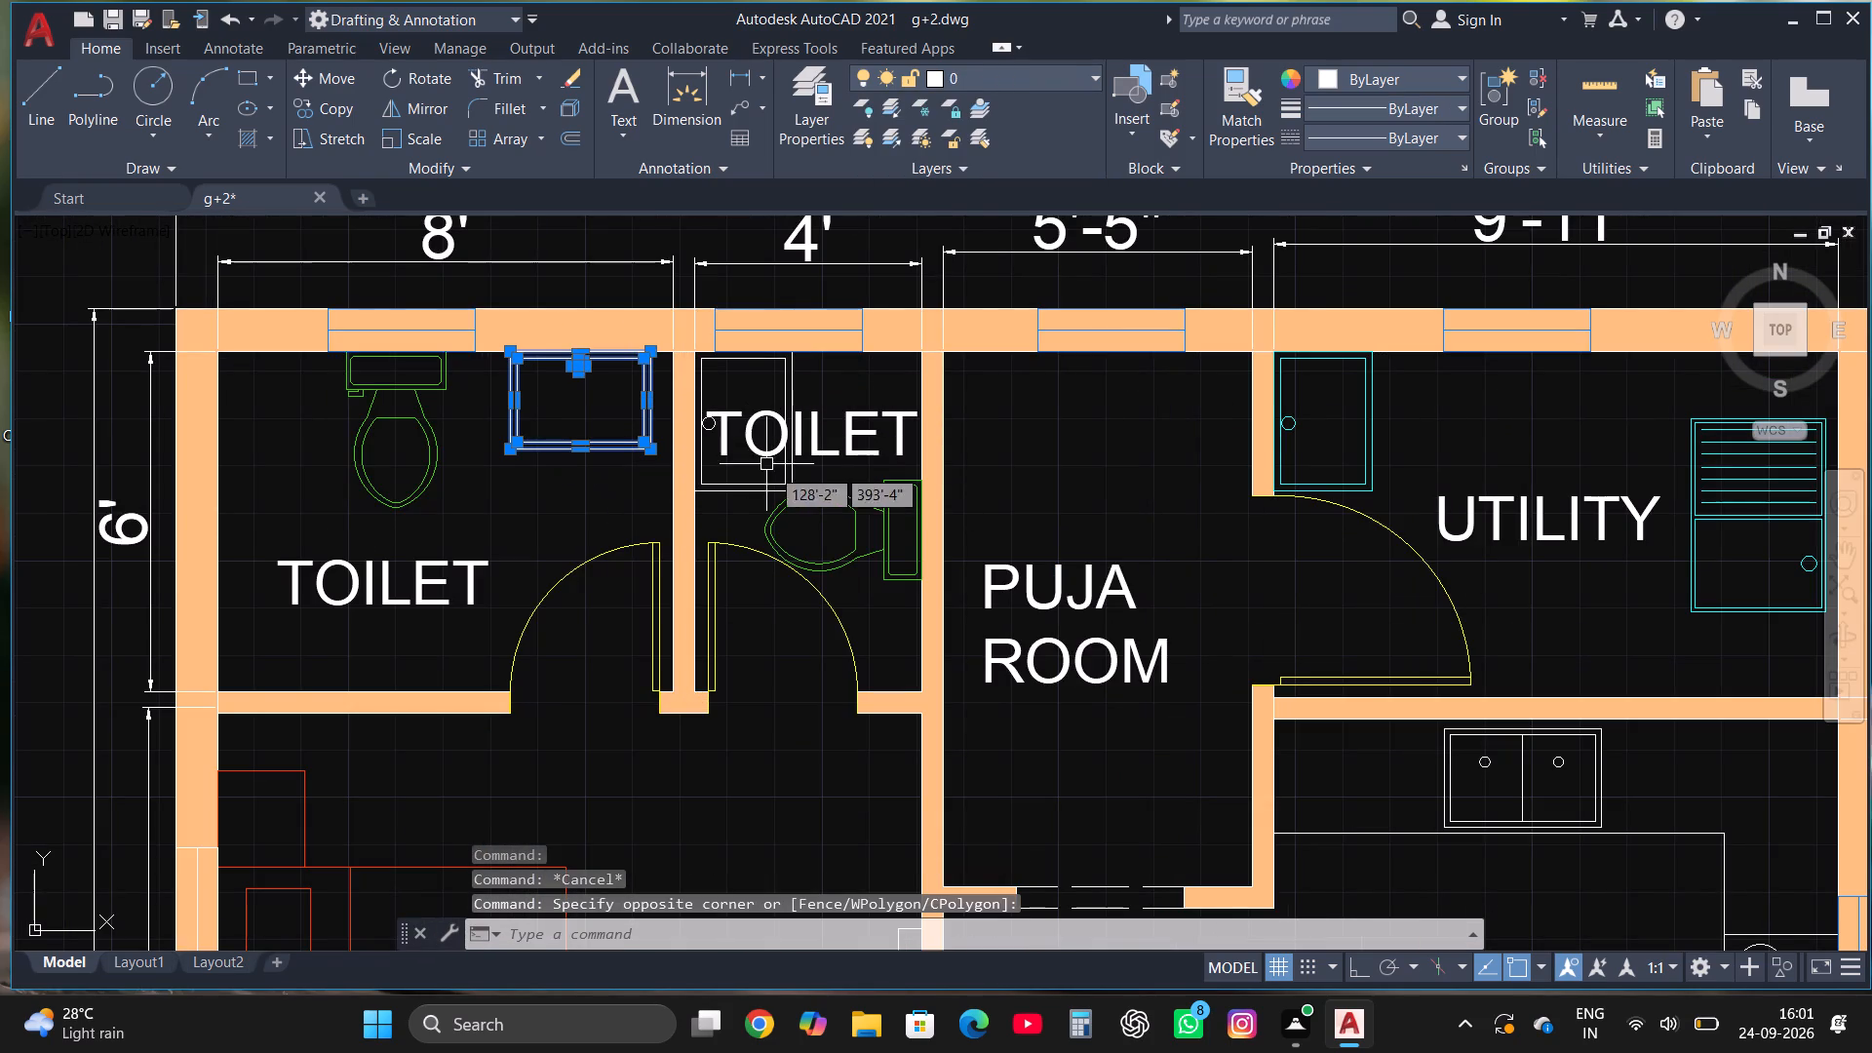
left_click(727, 474)
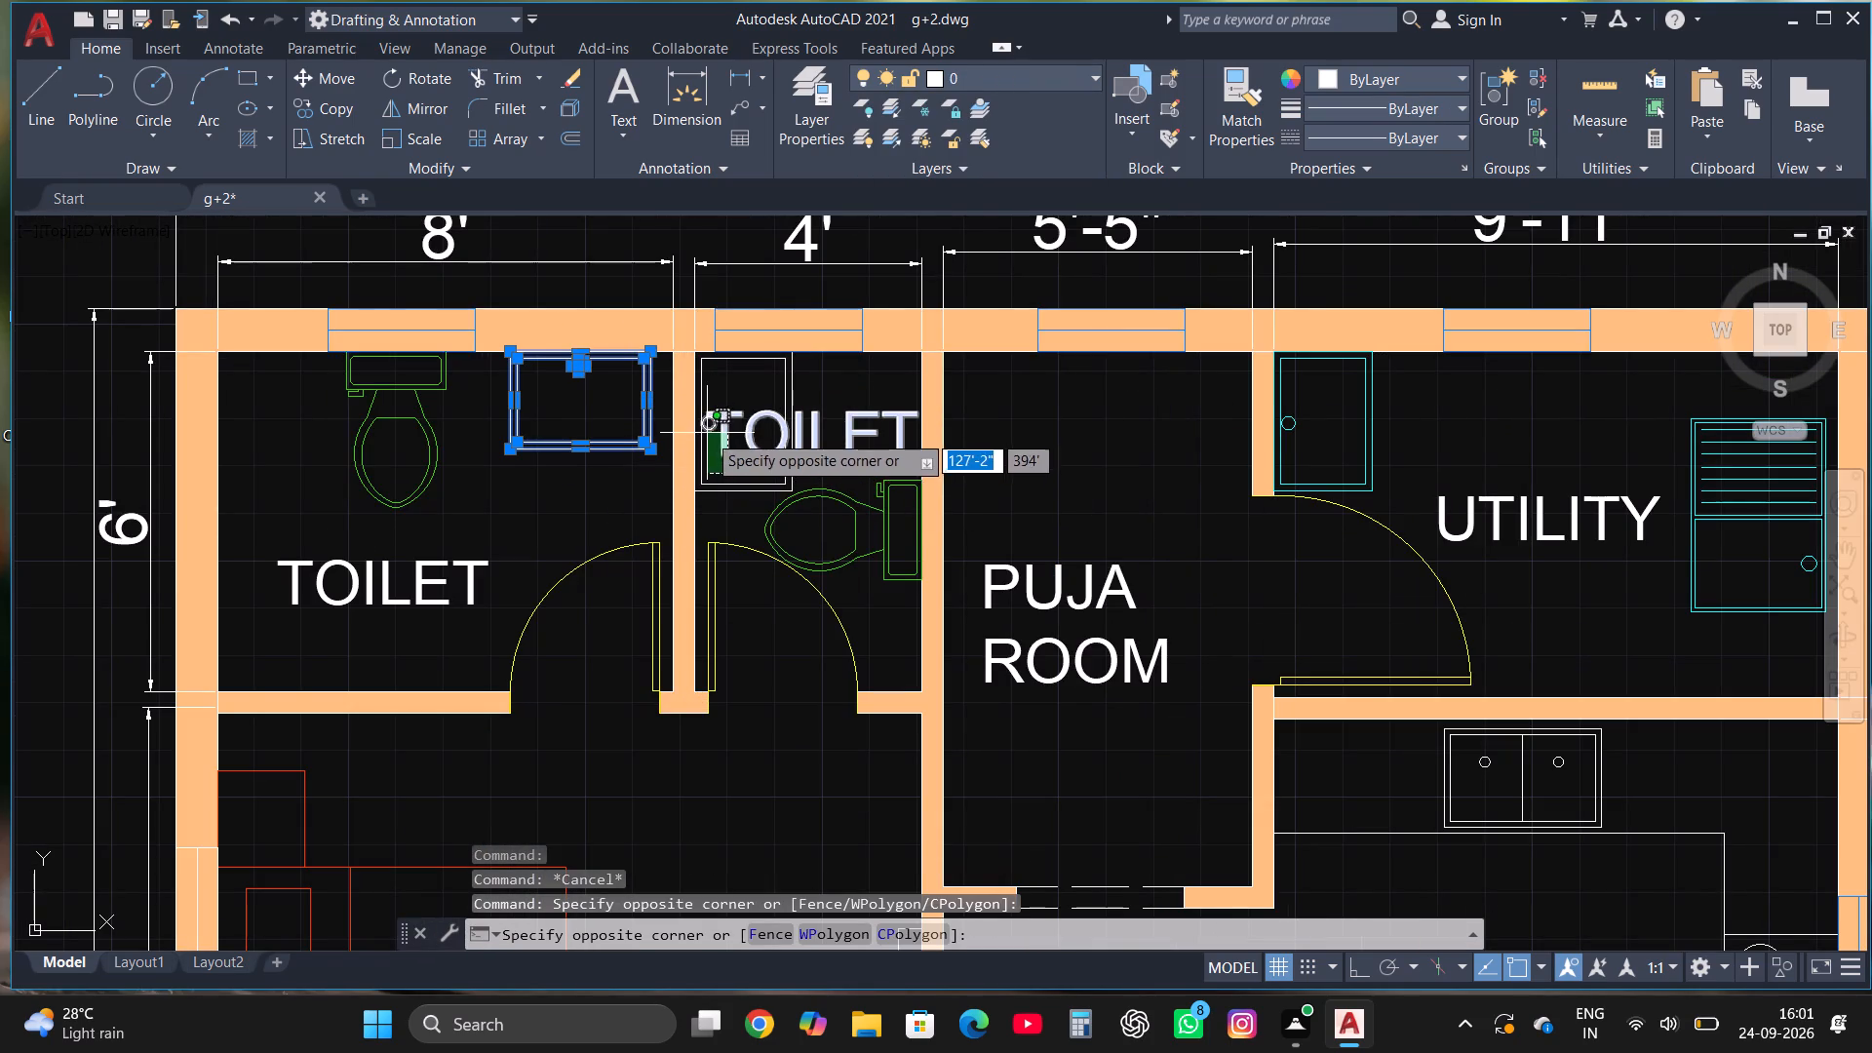
double_click(730, 482)
left_click(732, 492)
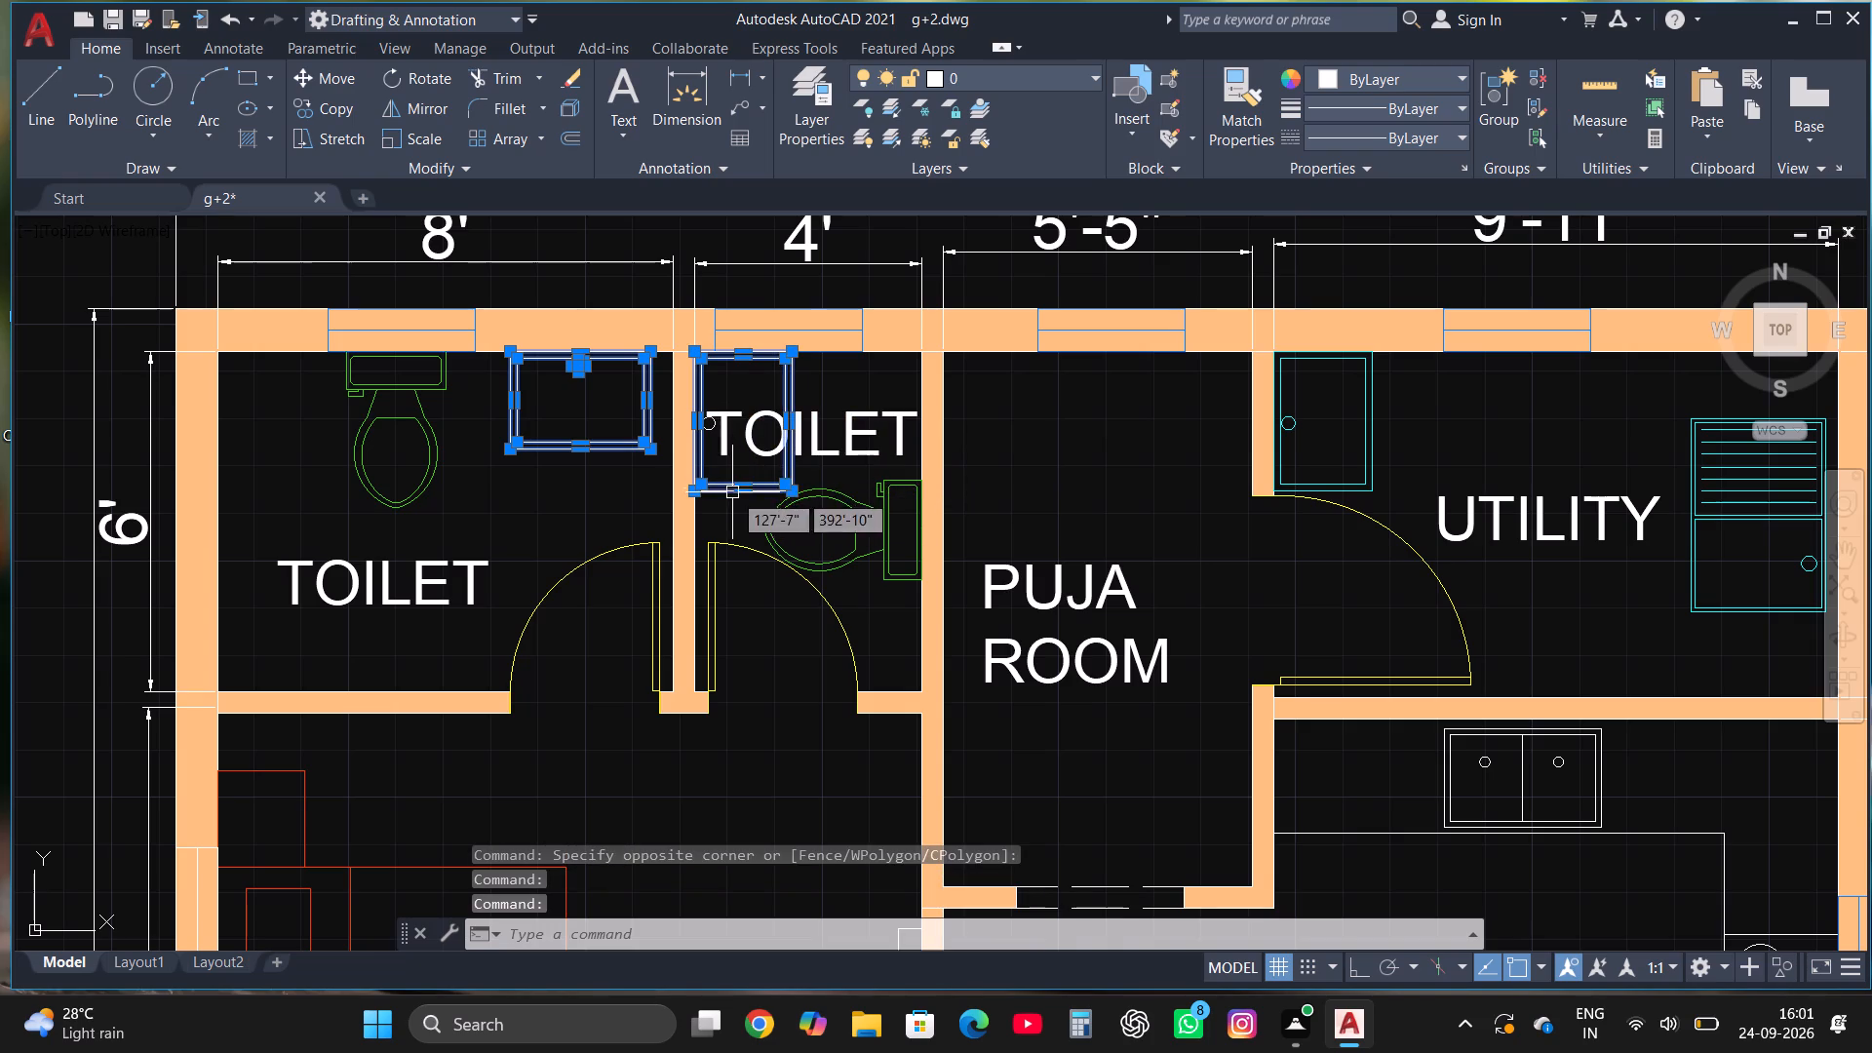
left_click(711, 432)
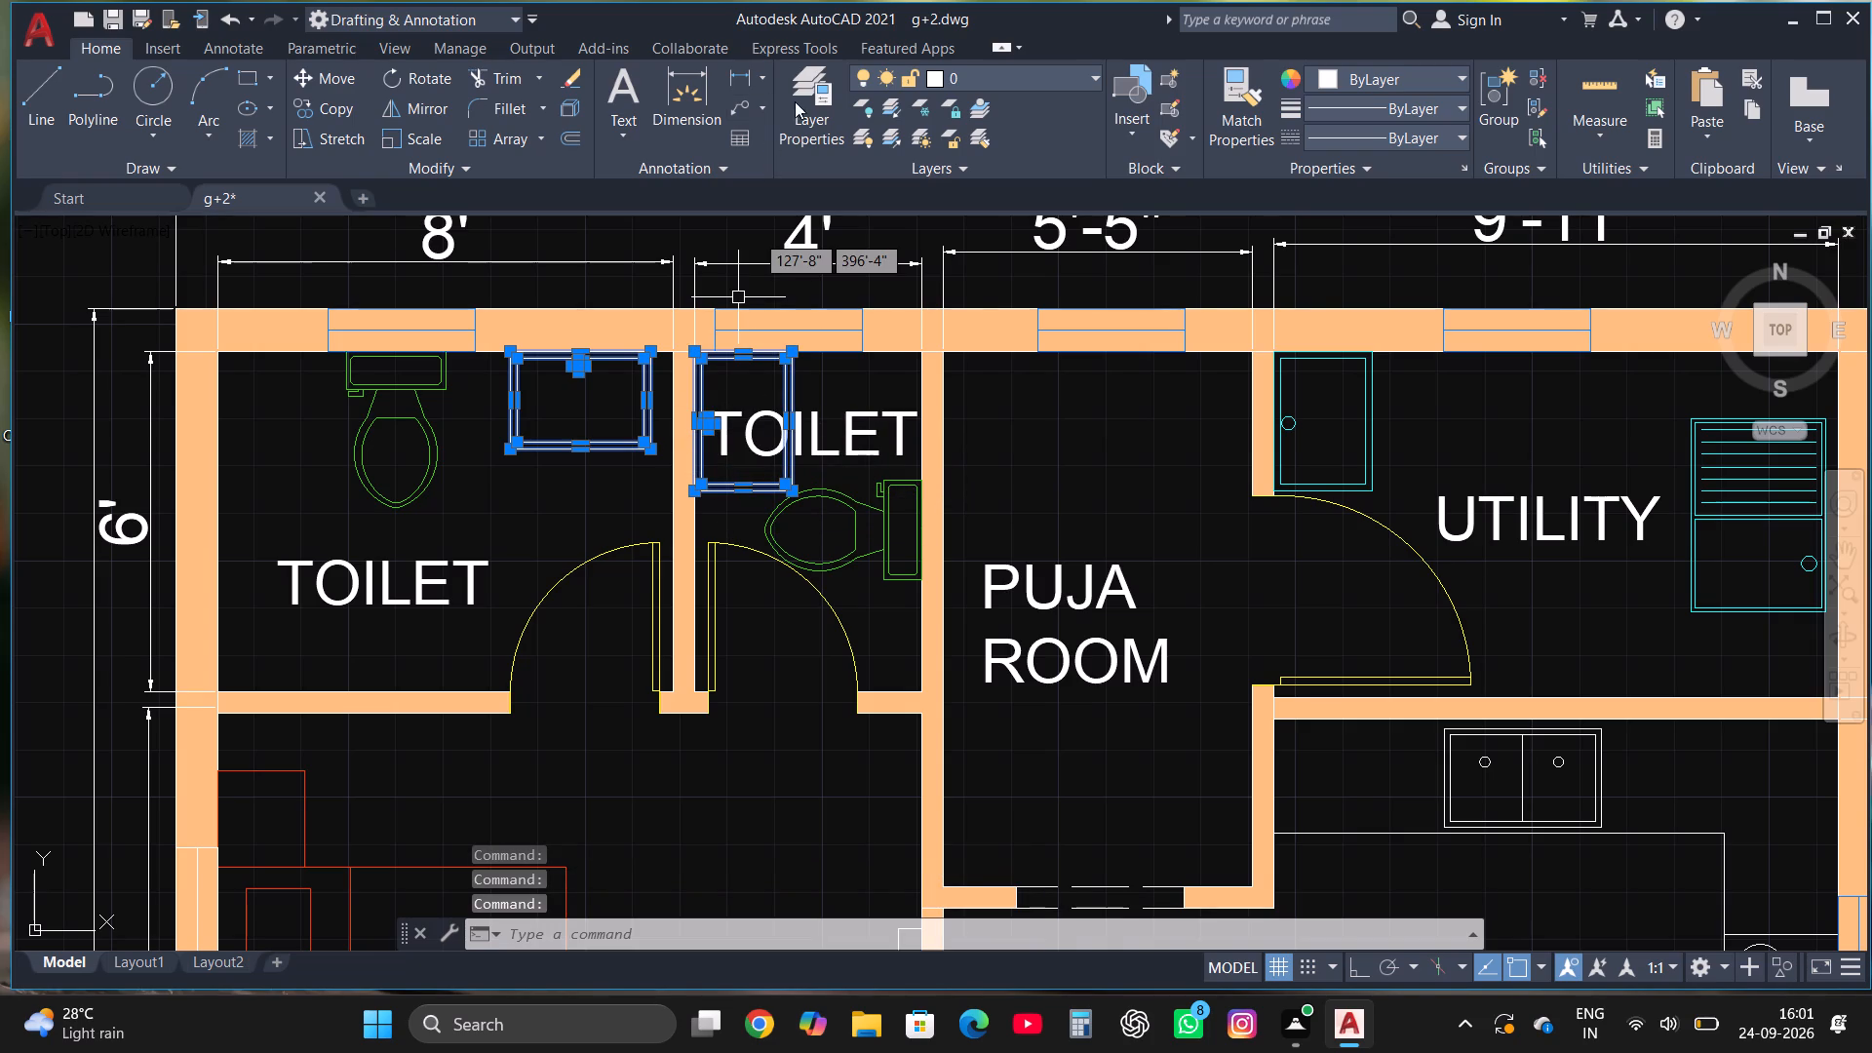
left_click(1002, 80)
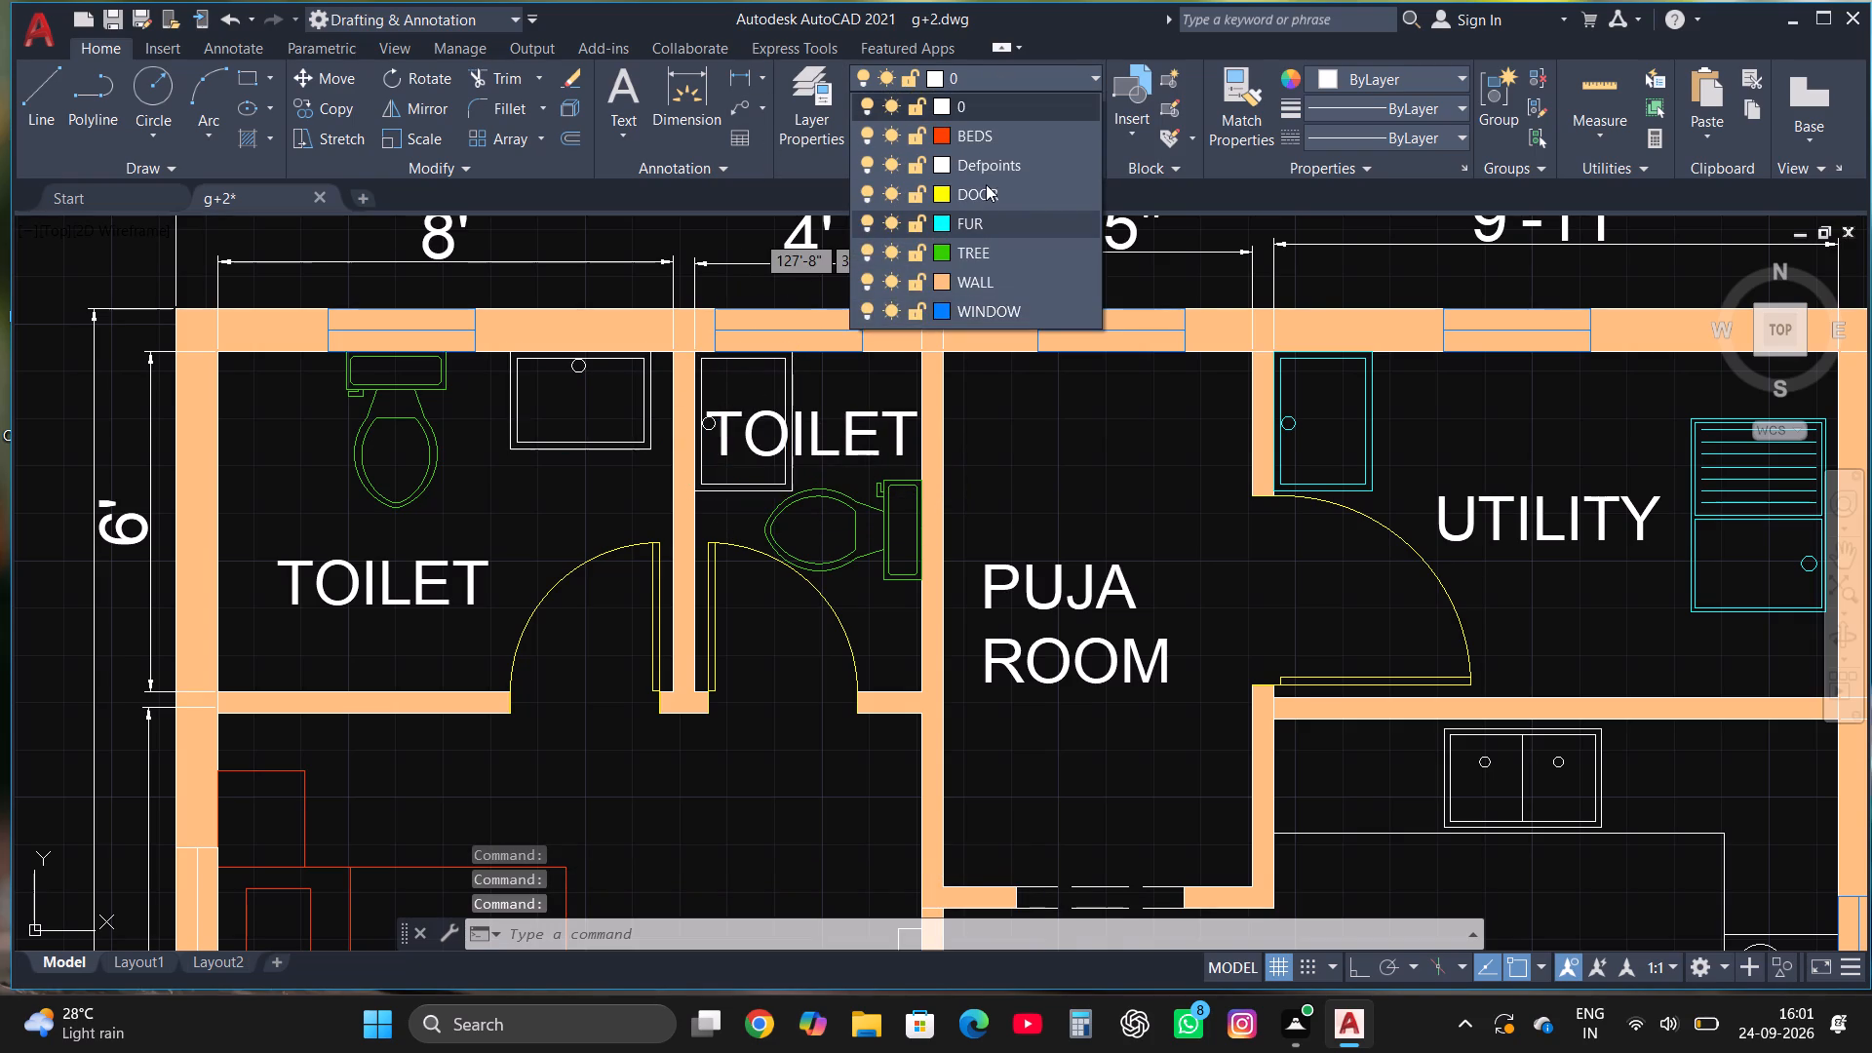
left_click(985, 218)
key("Escape")
Put the kitchen's double sink, the four-burner stove and the dining table with its six chairs on the FUR layer.
scroll(855, 391, "down", 2)
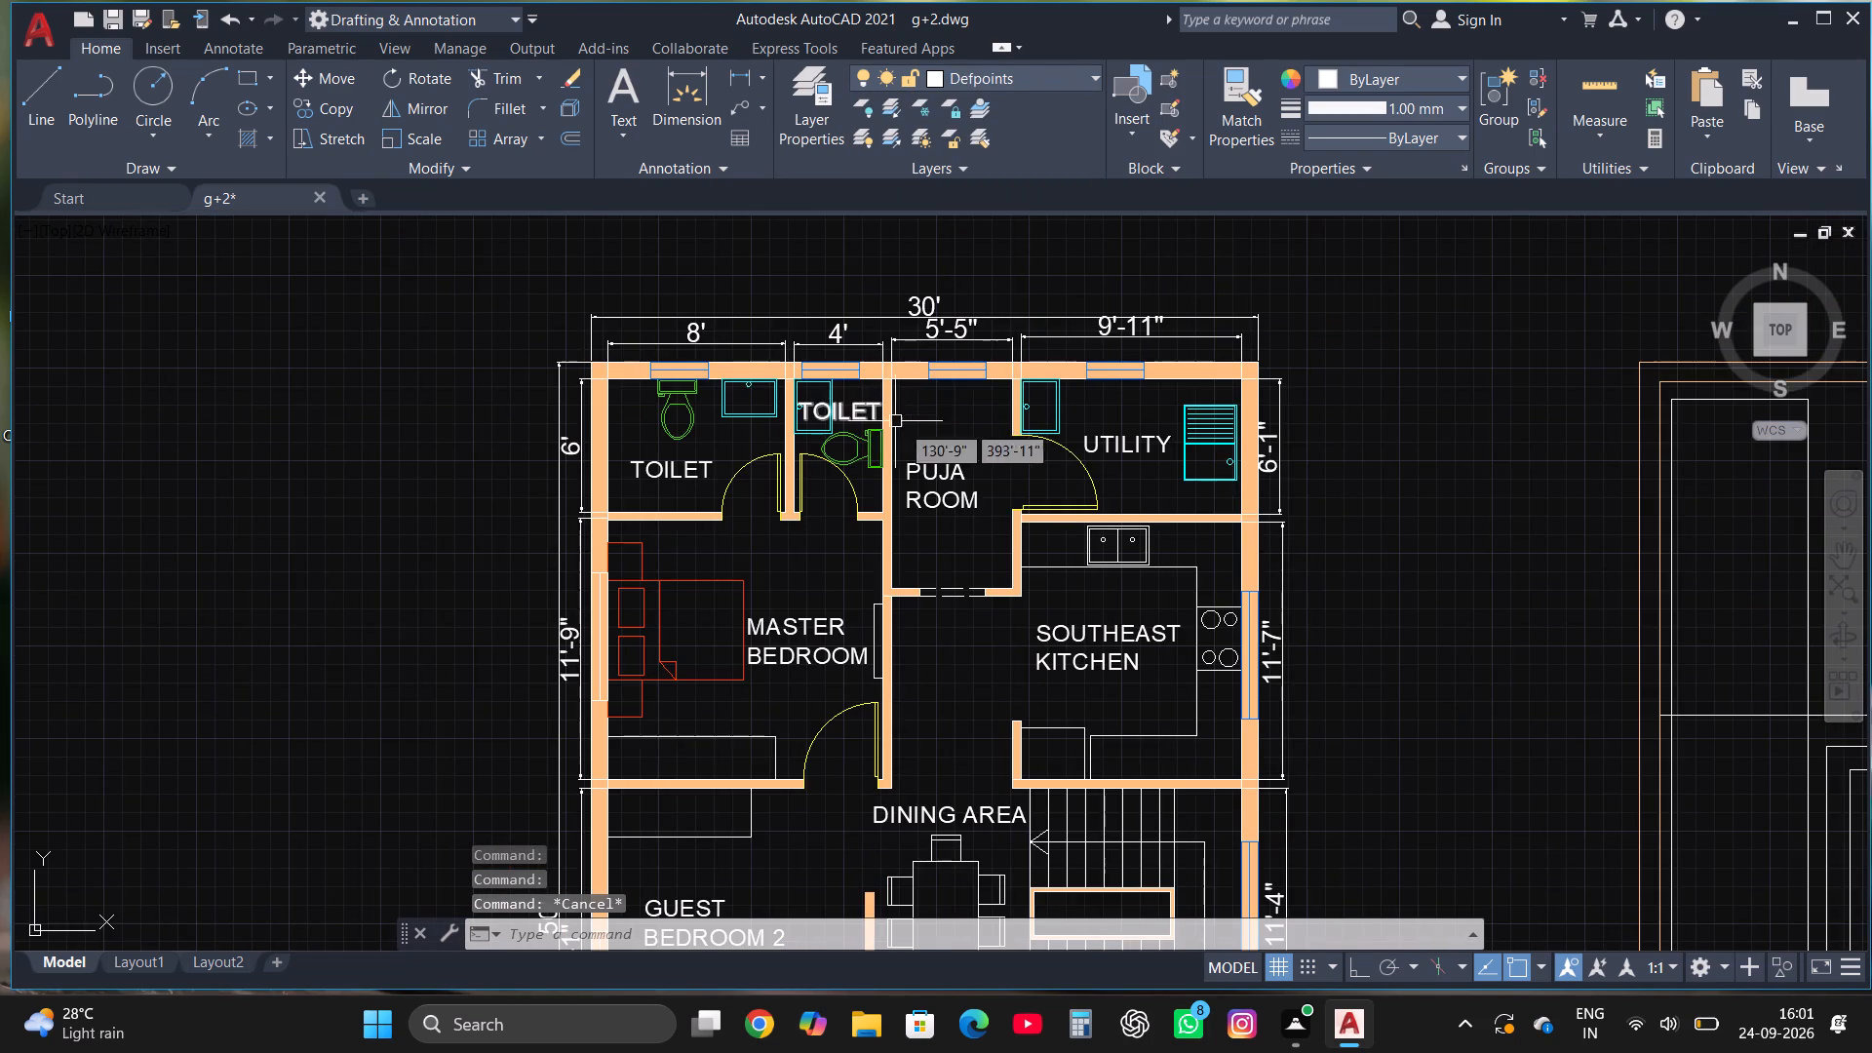
scroll(945, 448, "down", 1)
scroll(1053, 510, "up", 4)
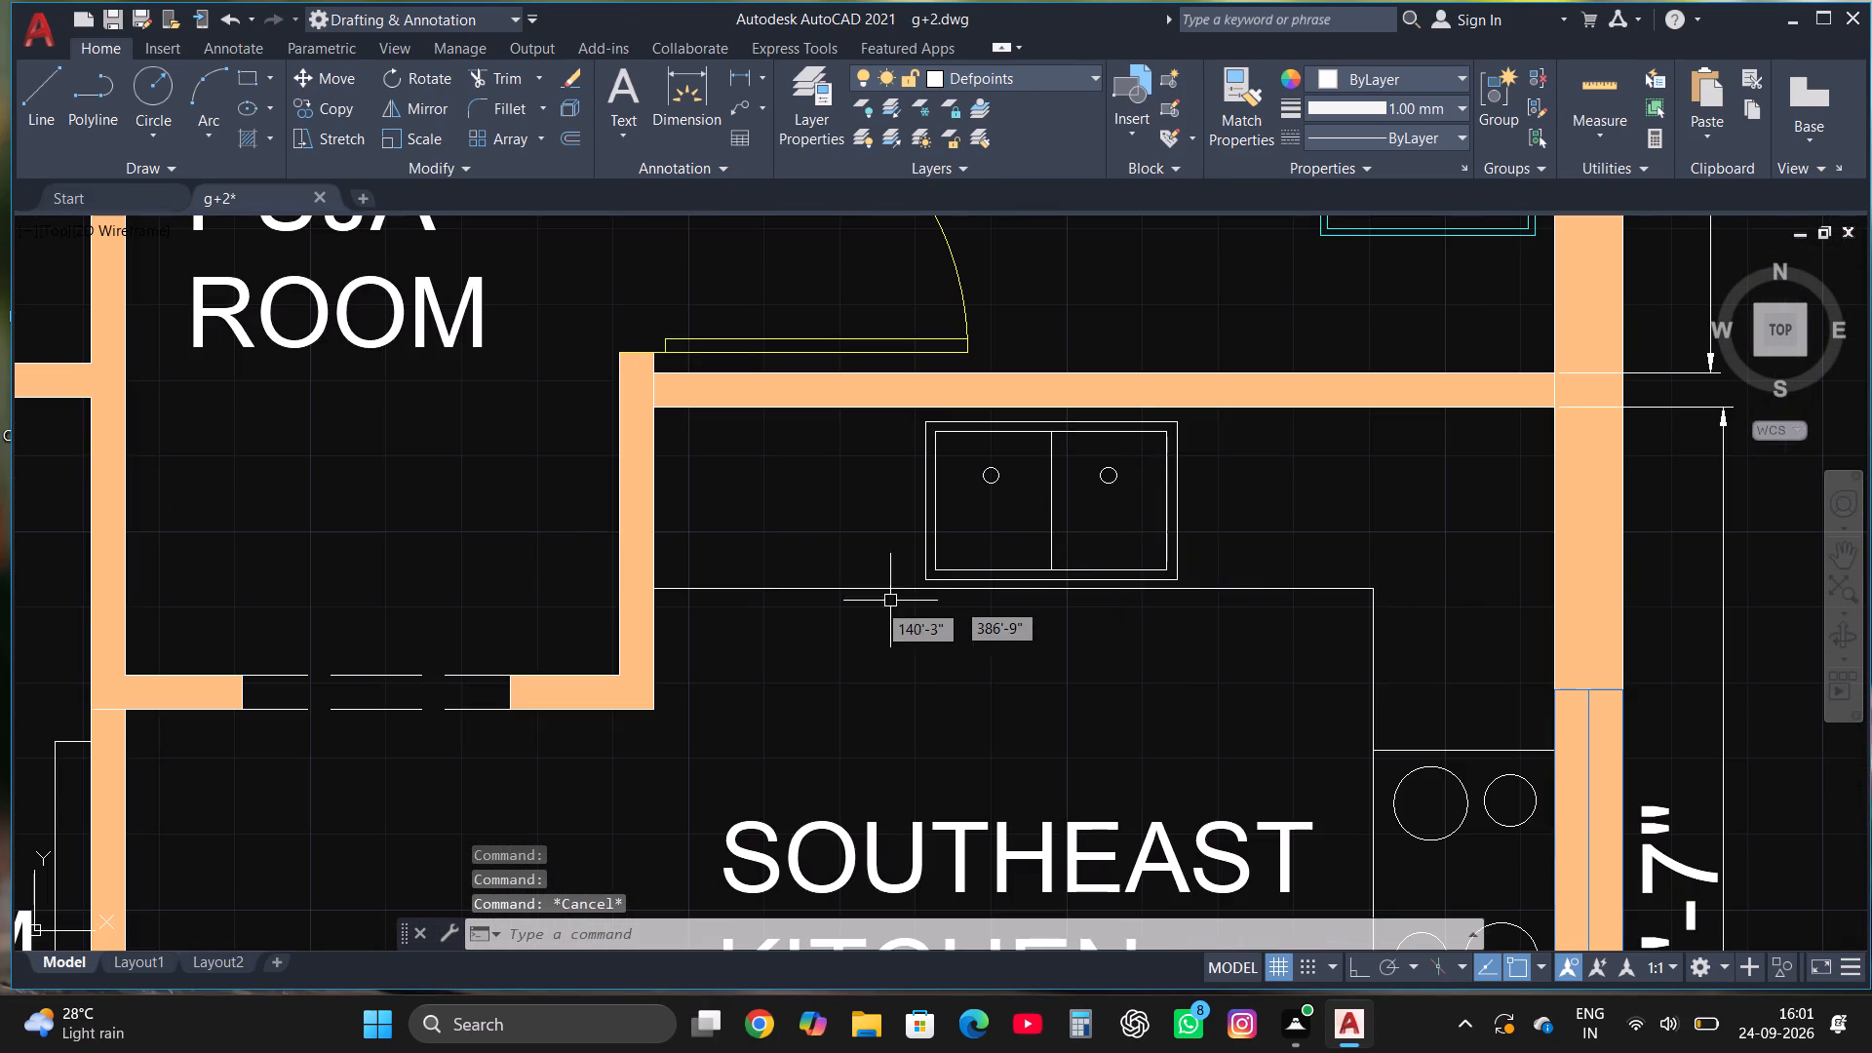
left_click(855, 612)
left_click(1216, 418)
scroll(1215, 416, "down", 1)
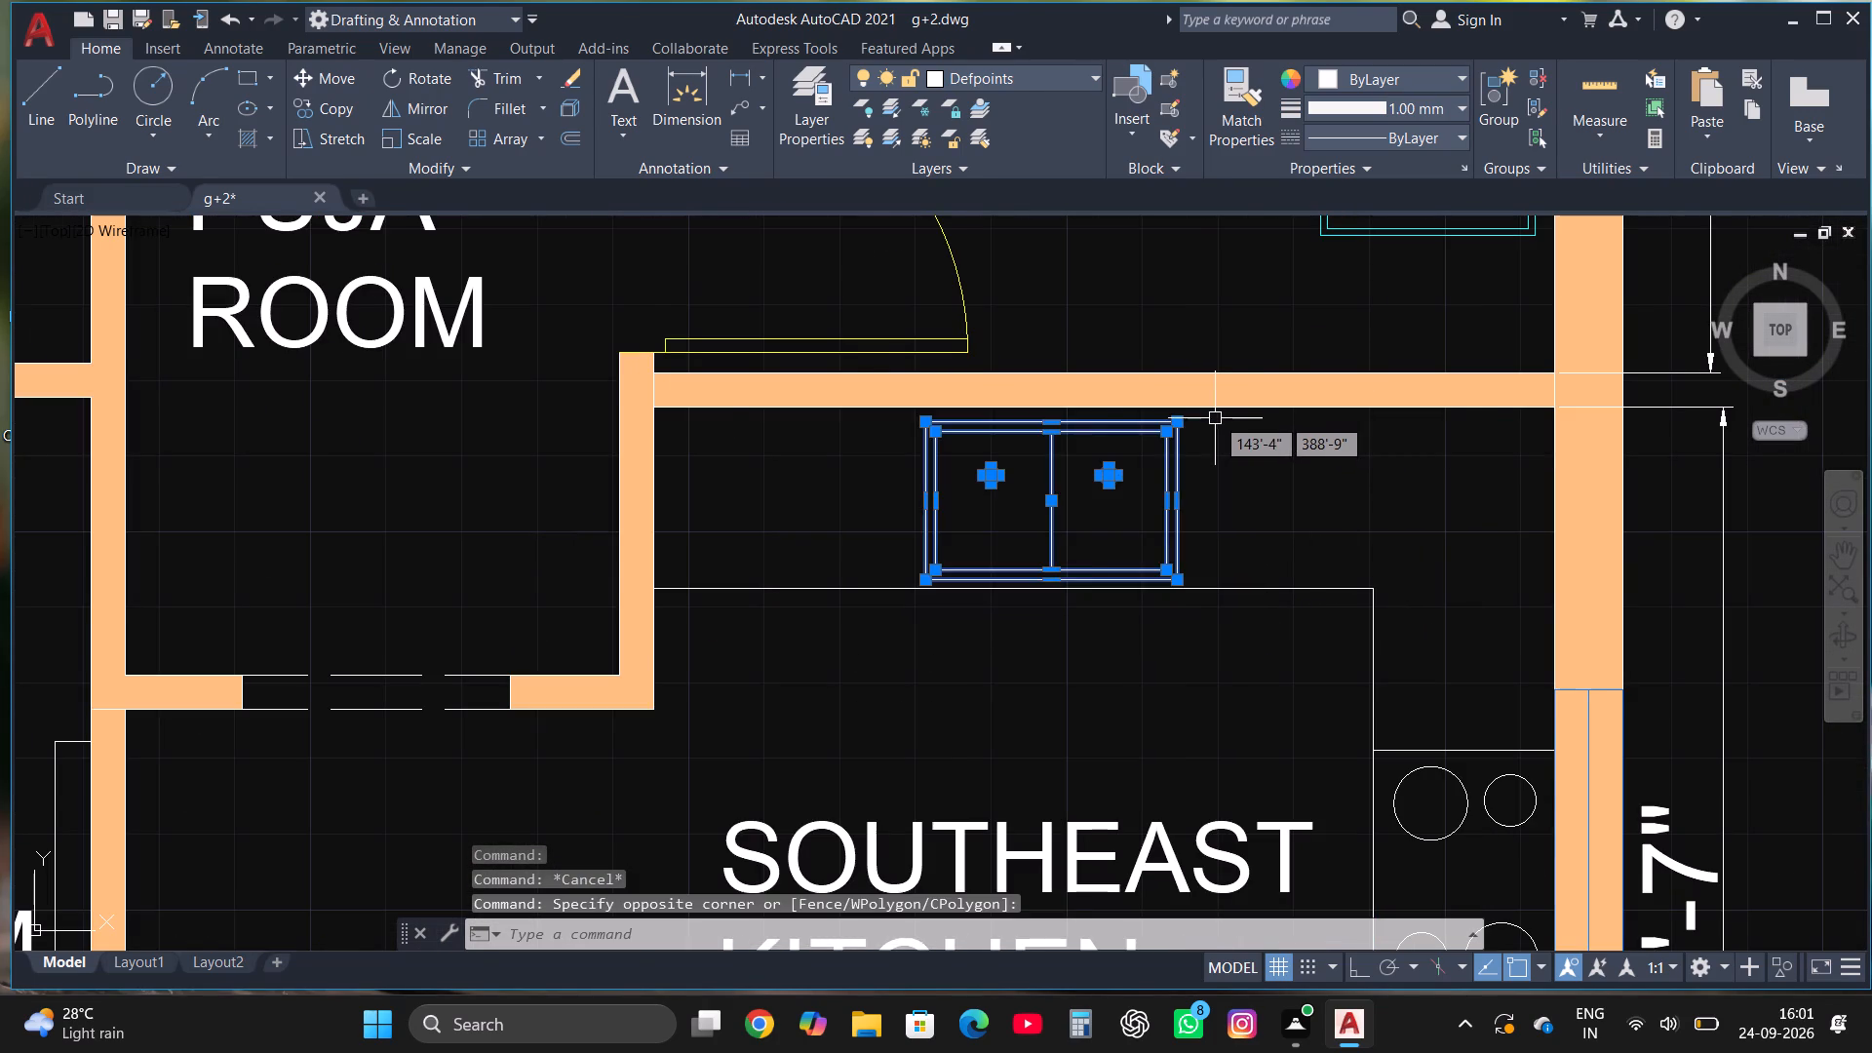
scroll(1215, 417, "down", 1)
scroll(1316, 645, "up", 1)
left_click(1343, 683)
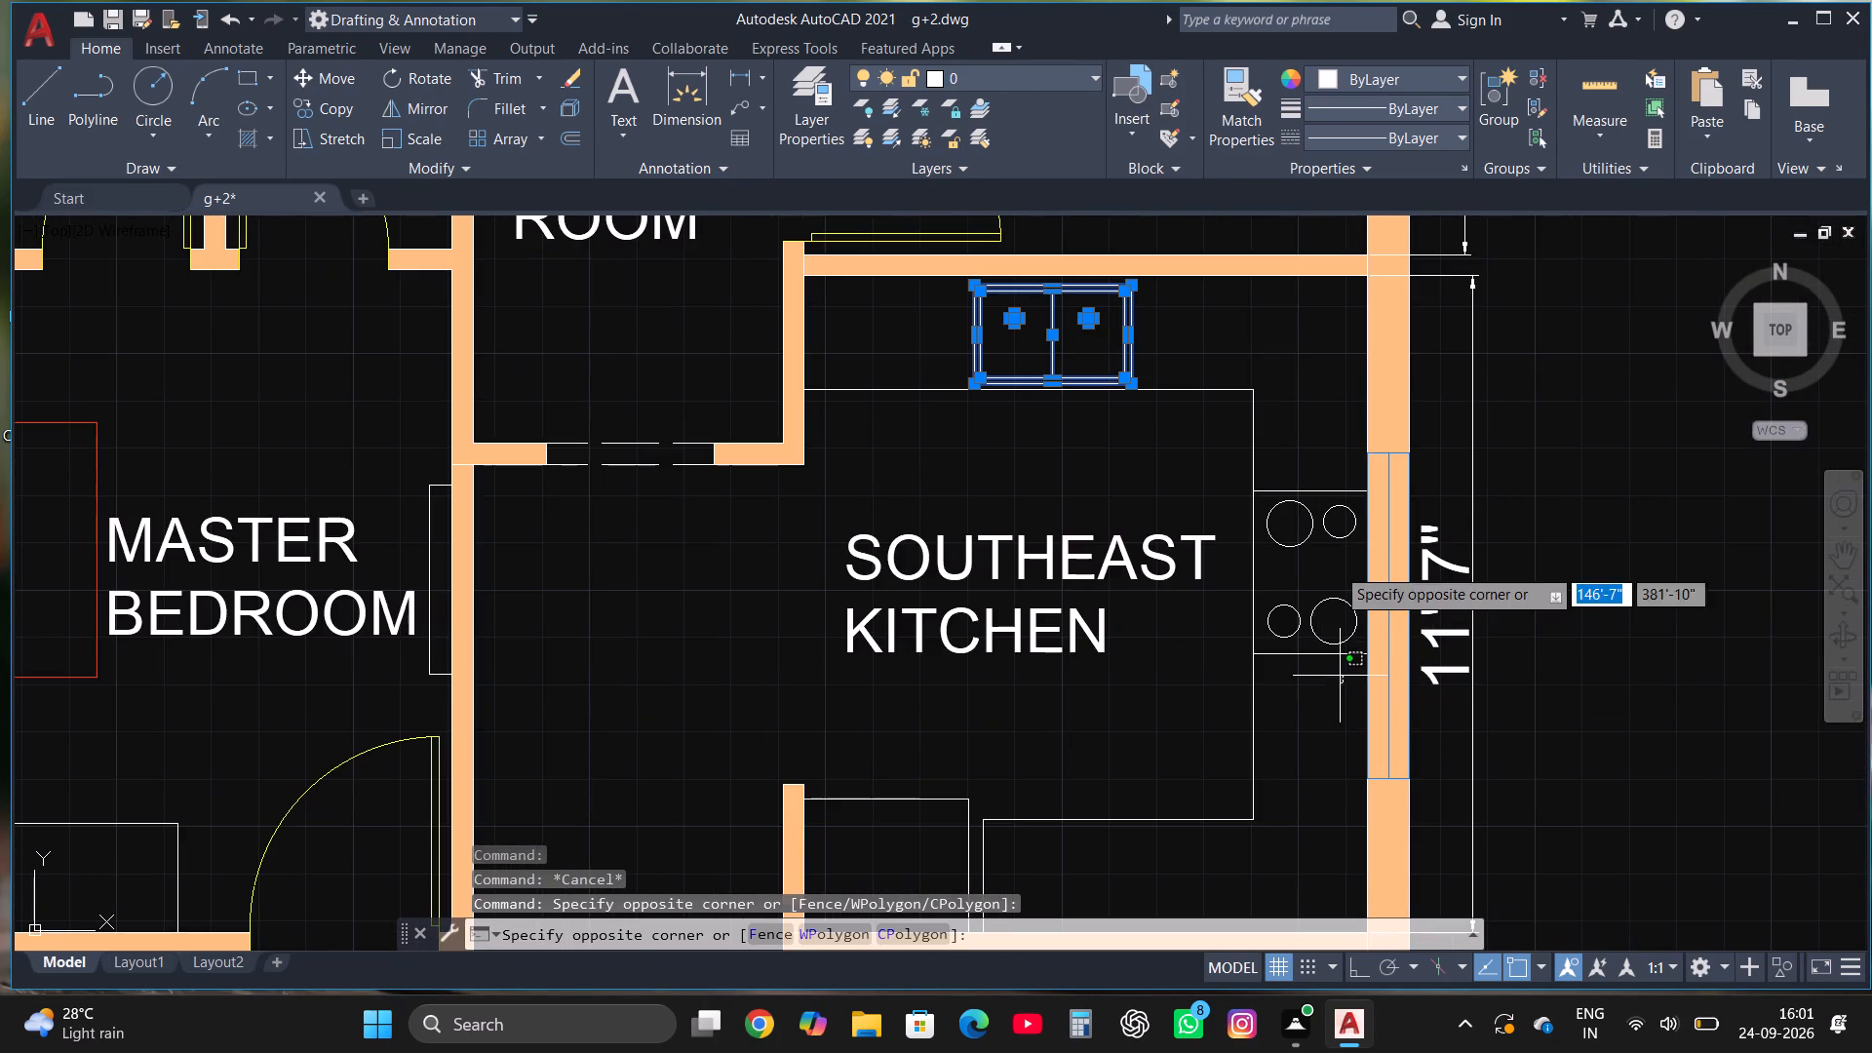
left_click(1279, 454)
scroll(1126, 418, "down", 3)
scroll(1033, 711, "up", 2)
left_click(1058, 652)
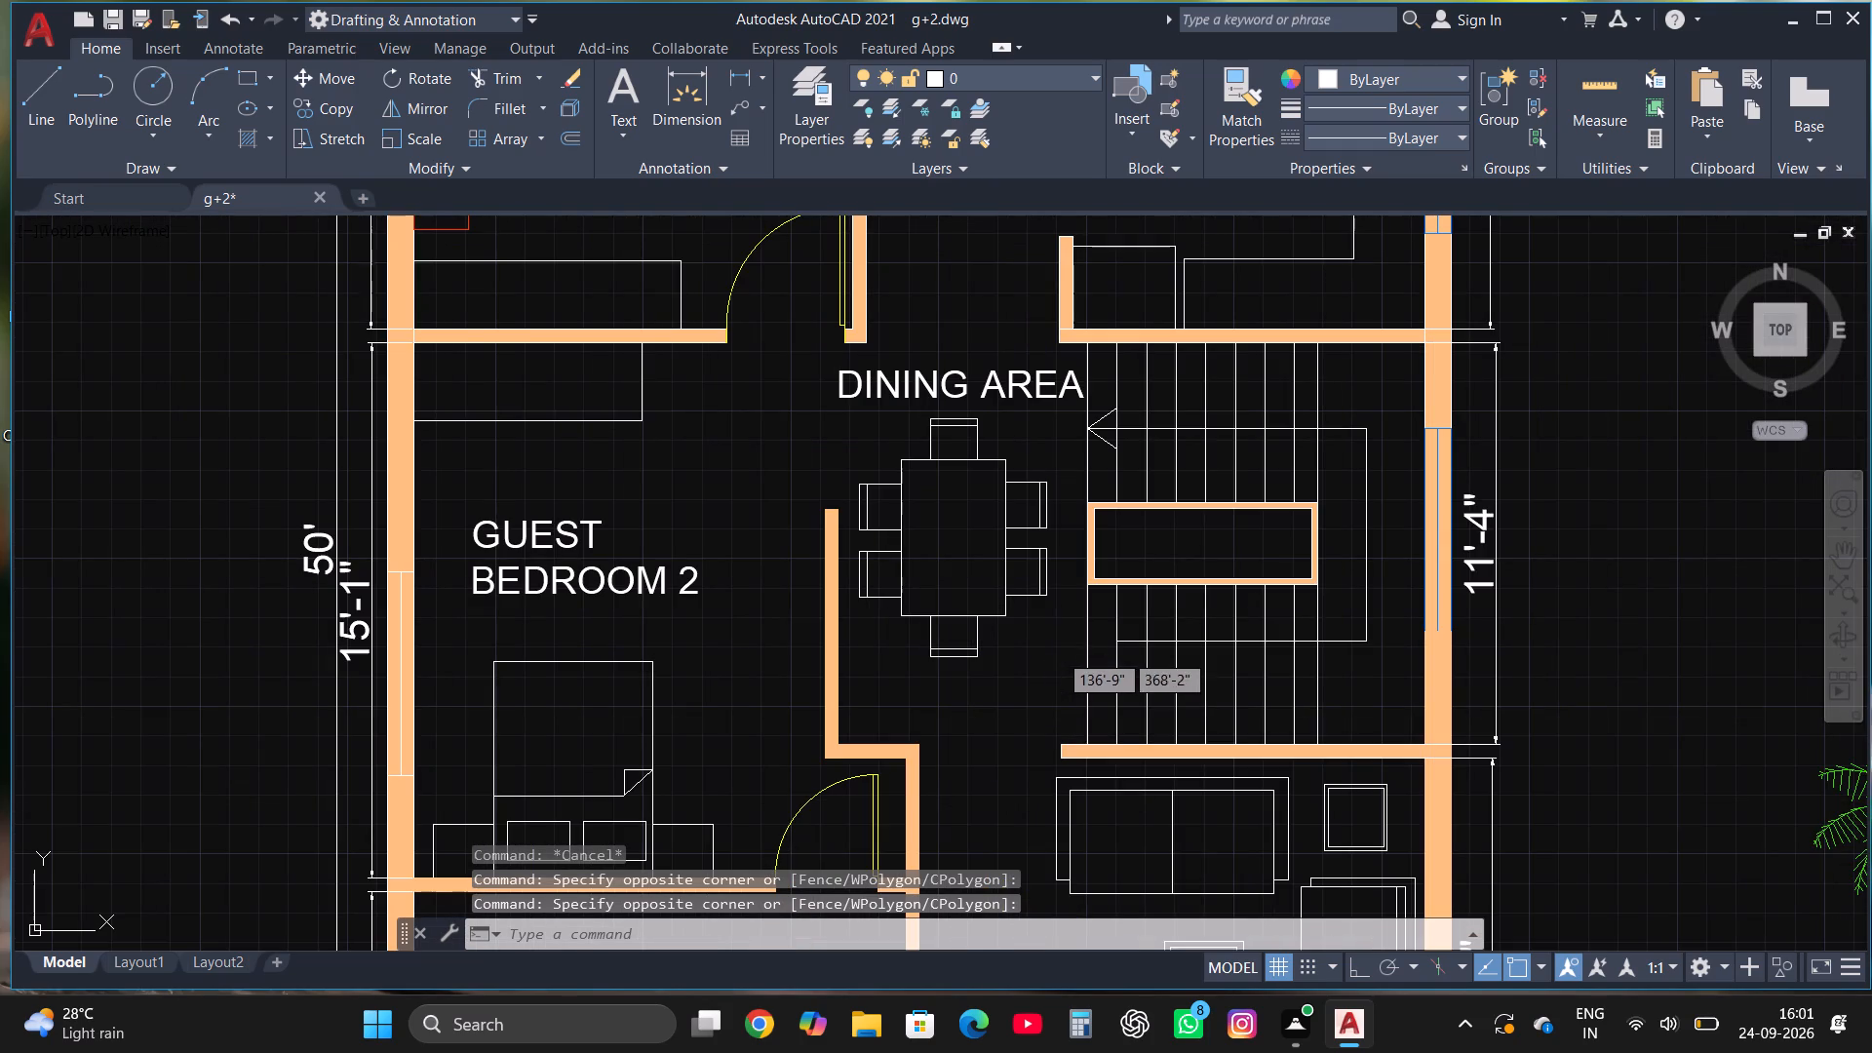
left_click(858, 421)
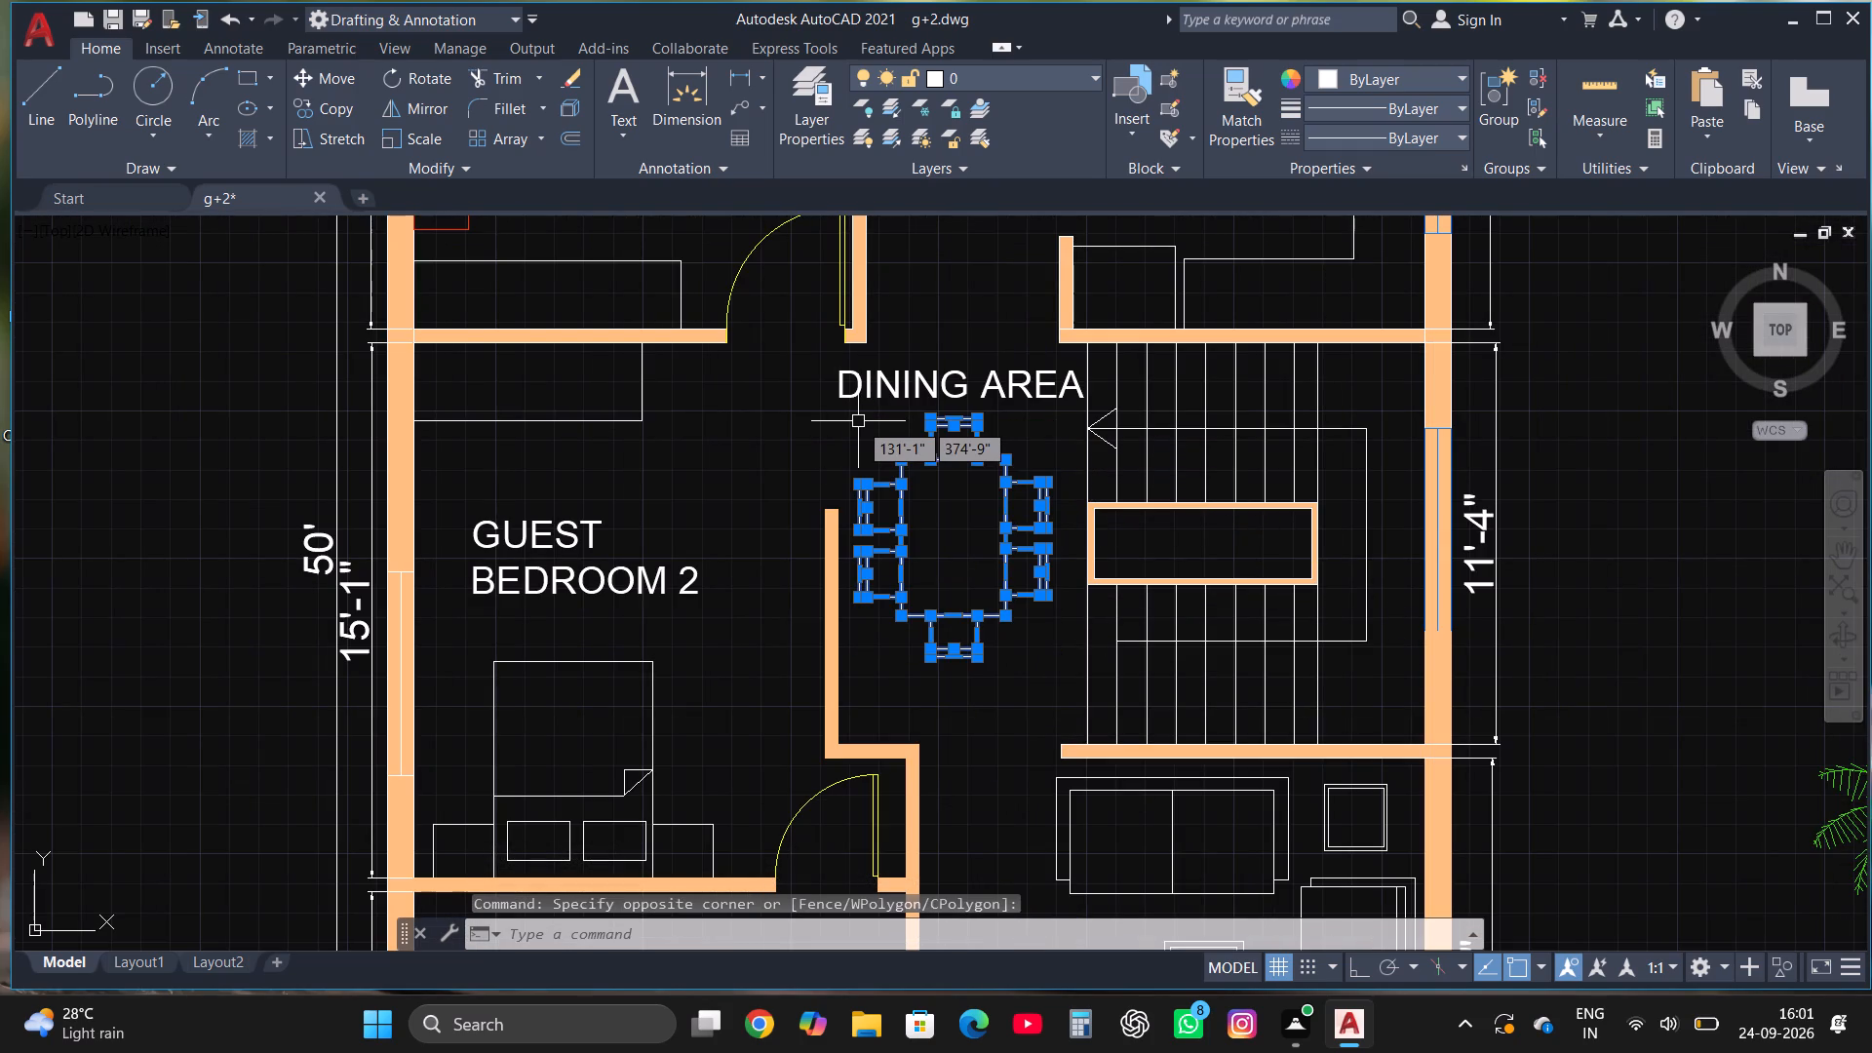
left_click(1007, 73)
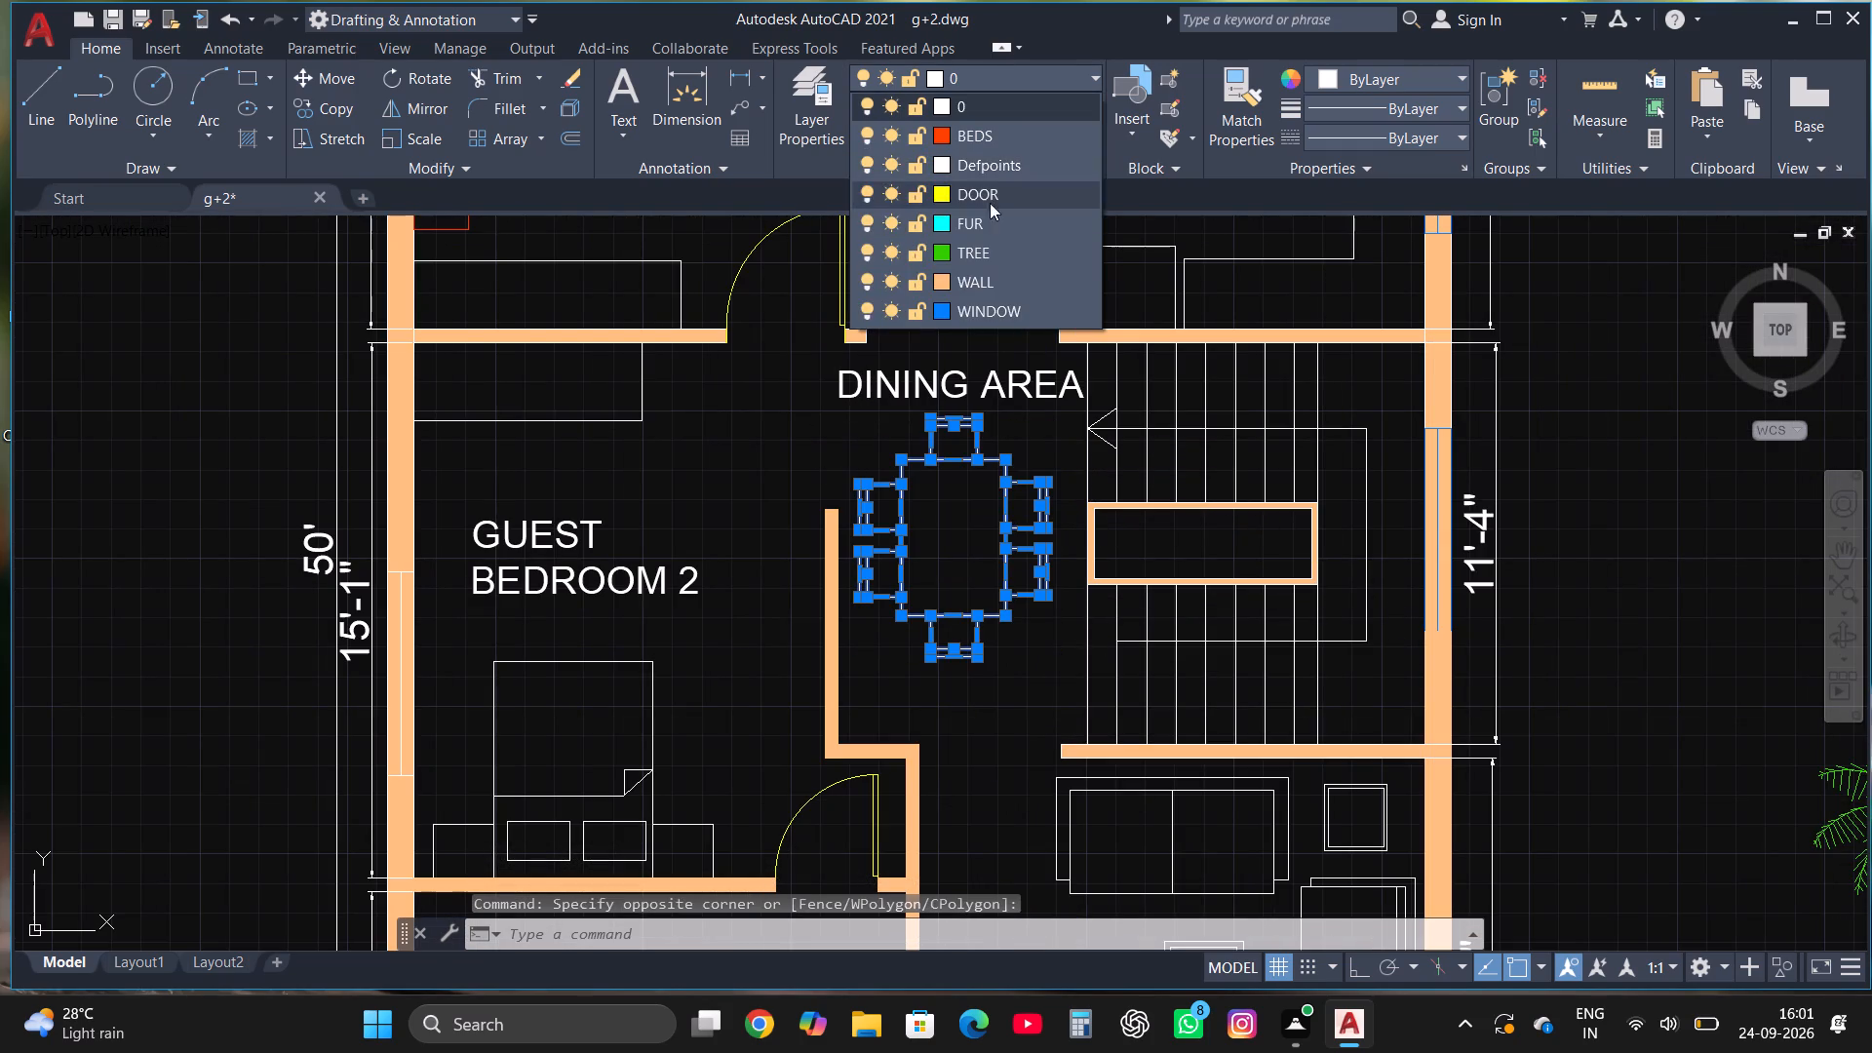
left_click(972, 225)
key("Escape")
Put the living room's two sofas, centre table and square side table on the FUR layer.
scroll(880, 405, "down", 2)
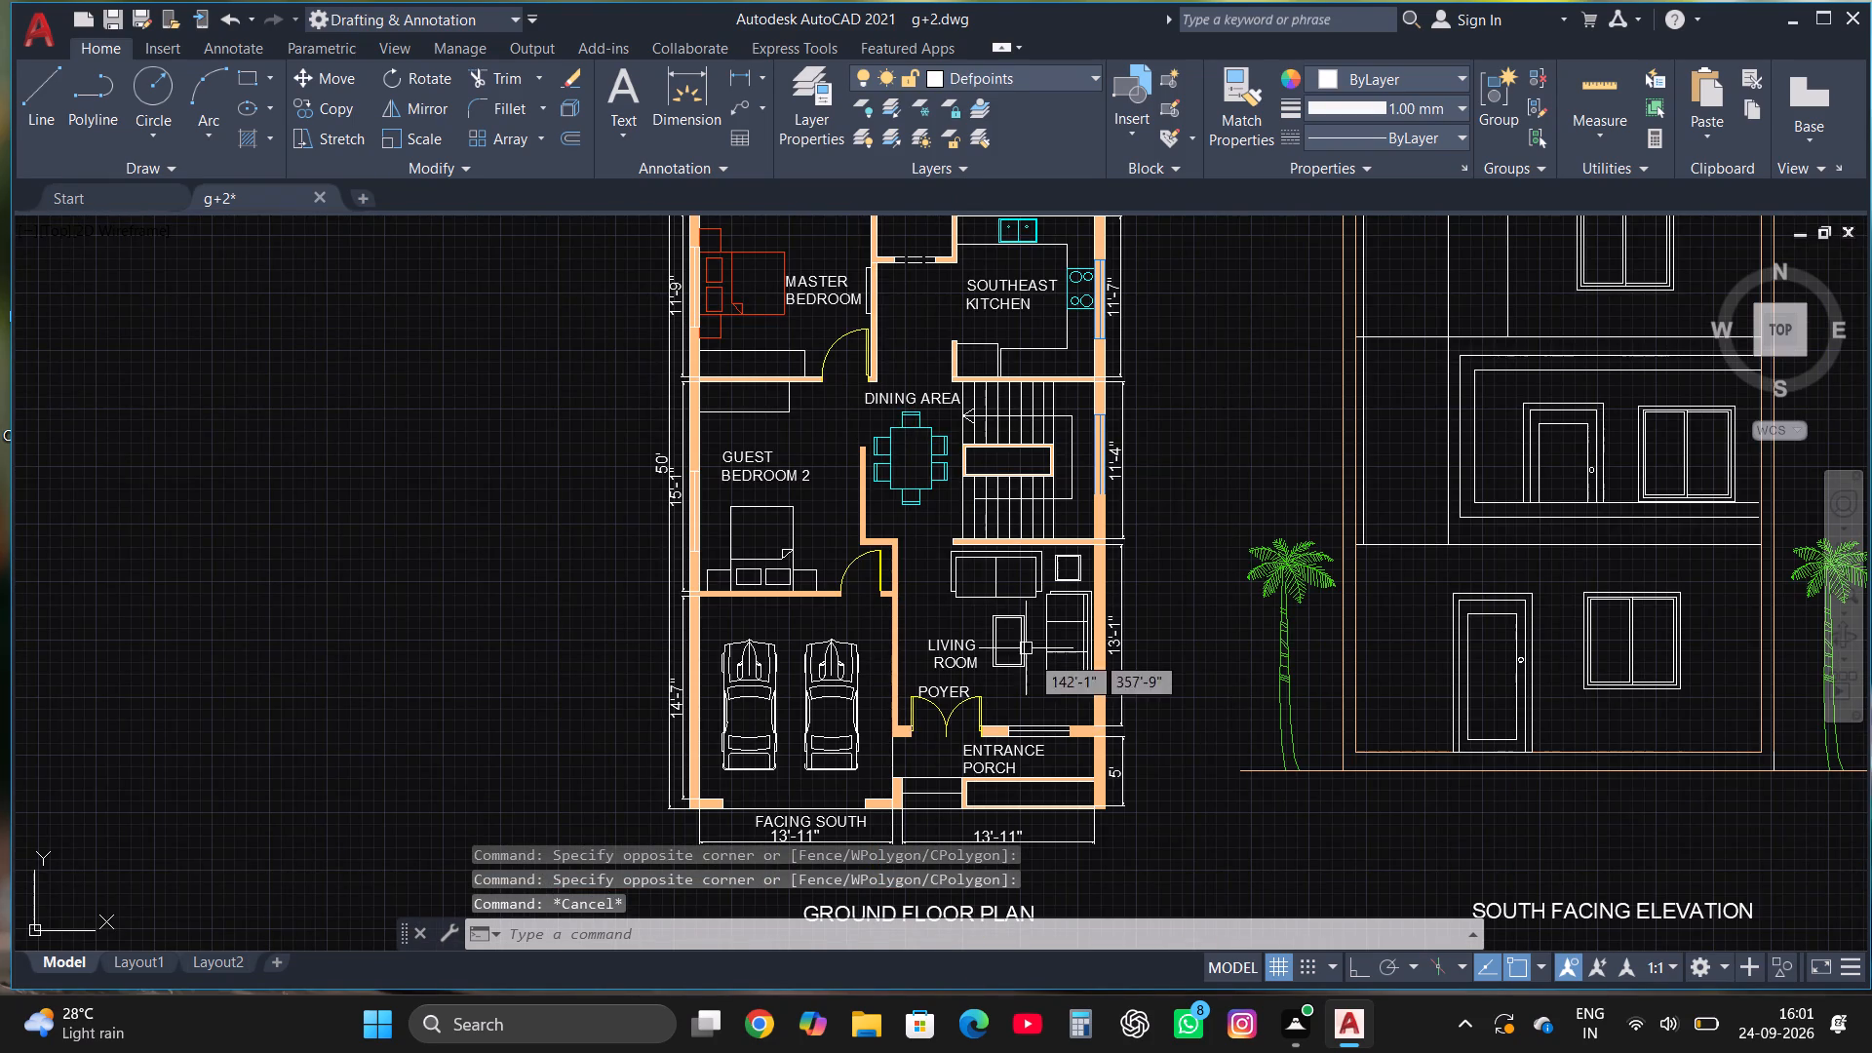
scroll(1055, 665, "up", 1)
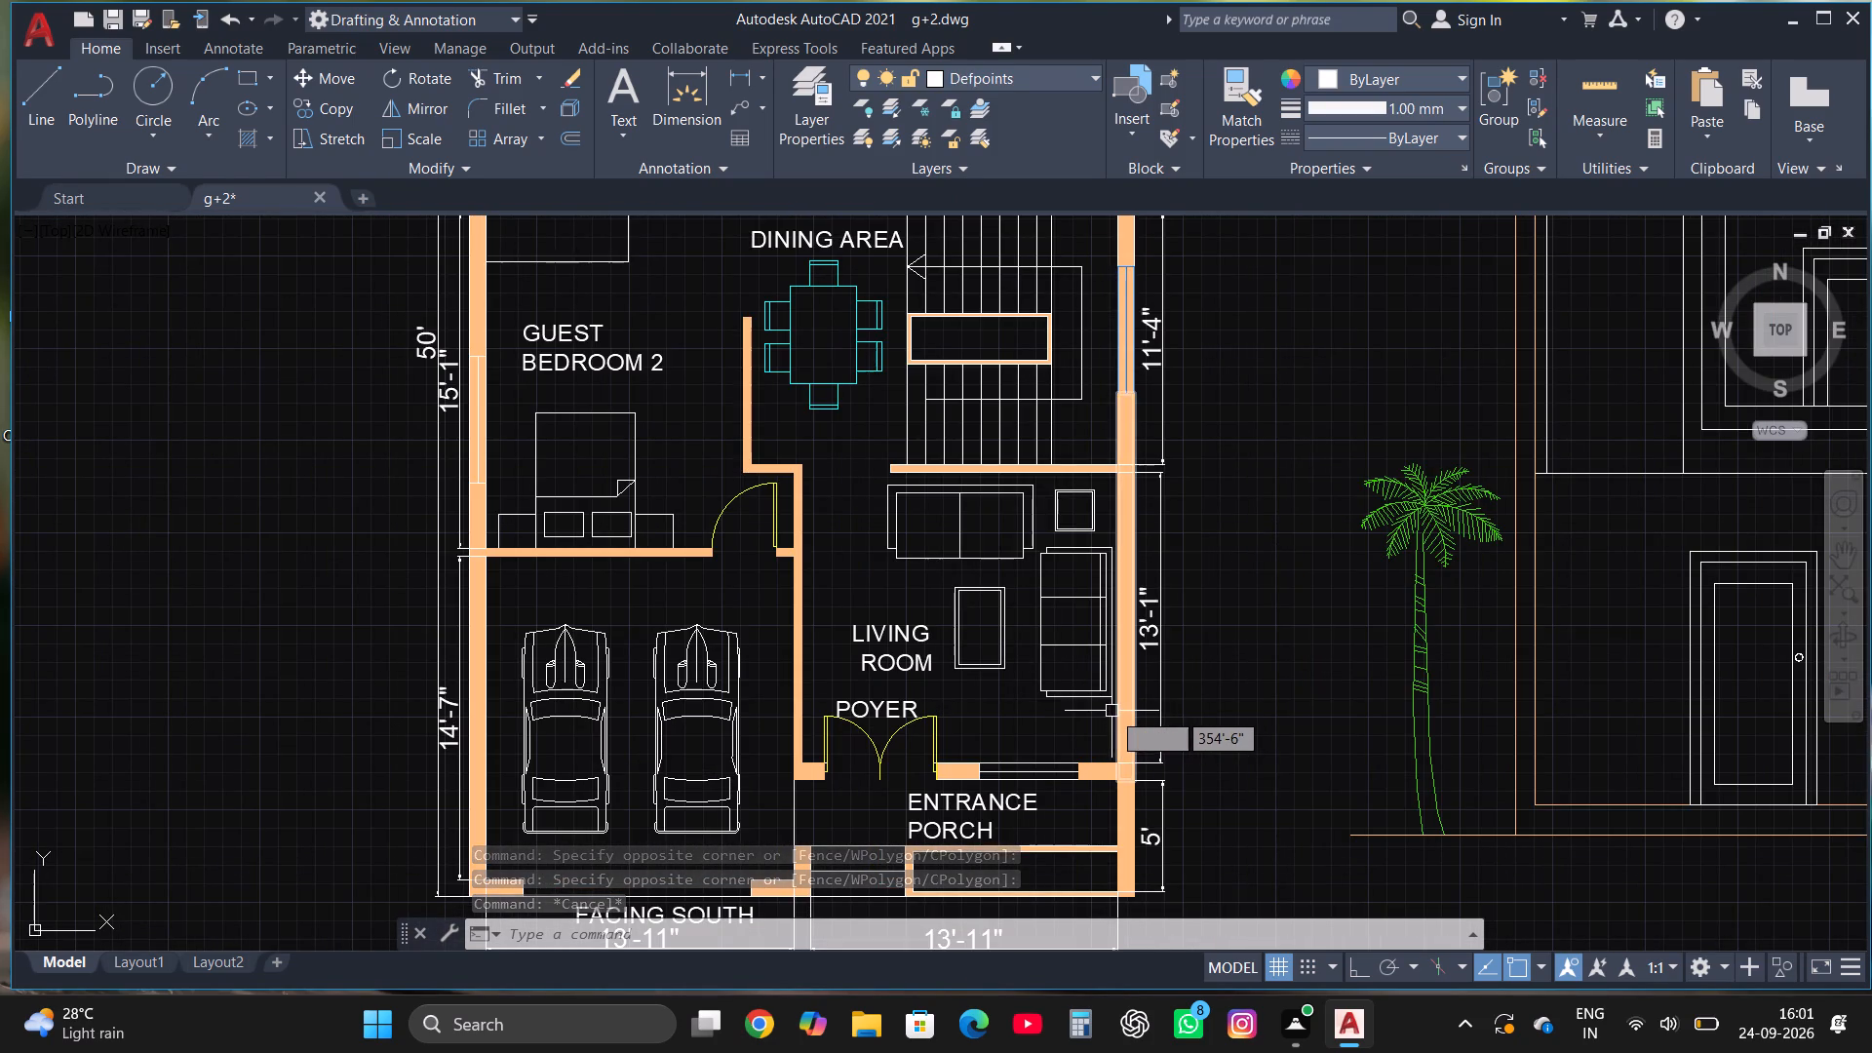
left_click(1111, 711)
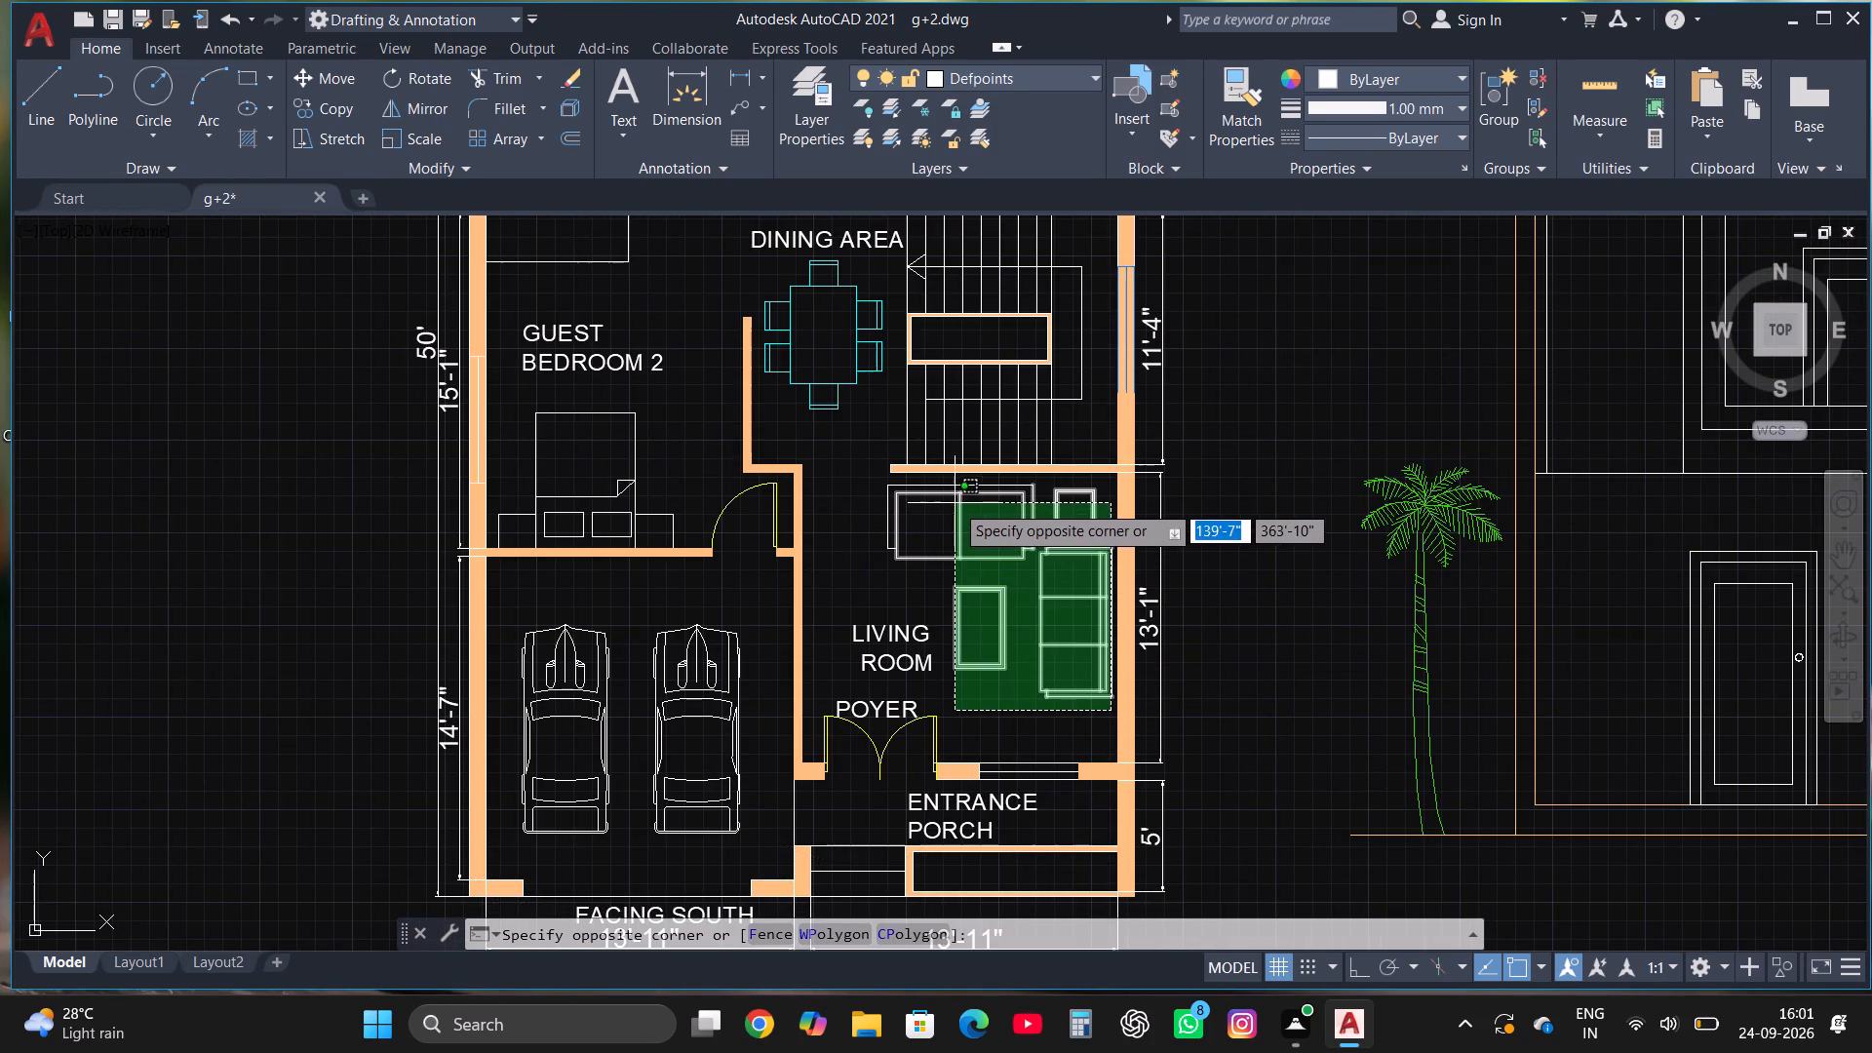
left_click(955, 503)
scroll(954, 503, "up", 1)
left_click(928, 565)
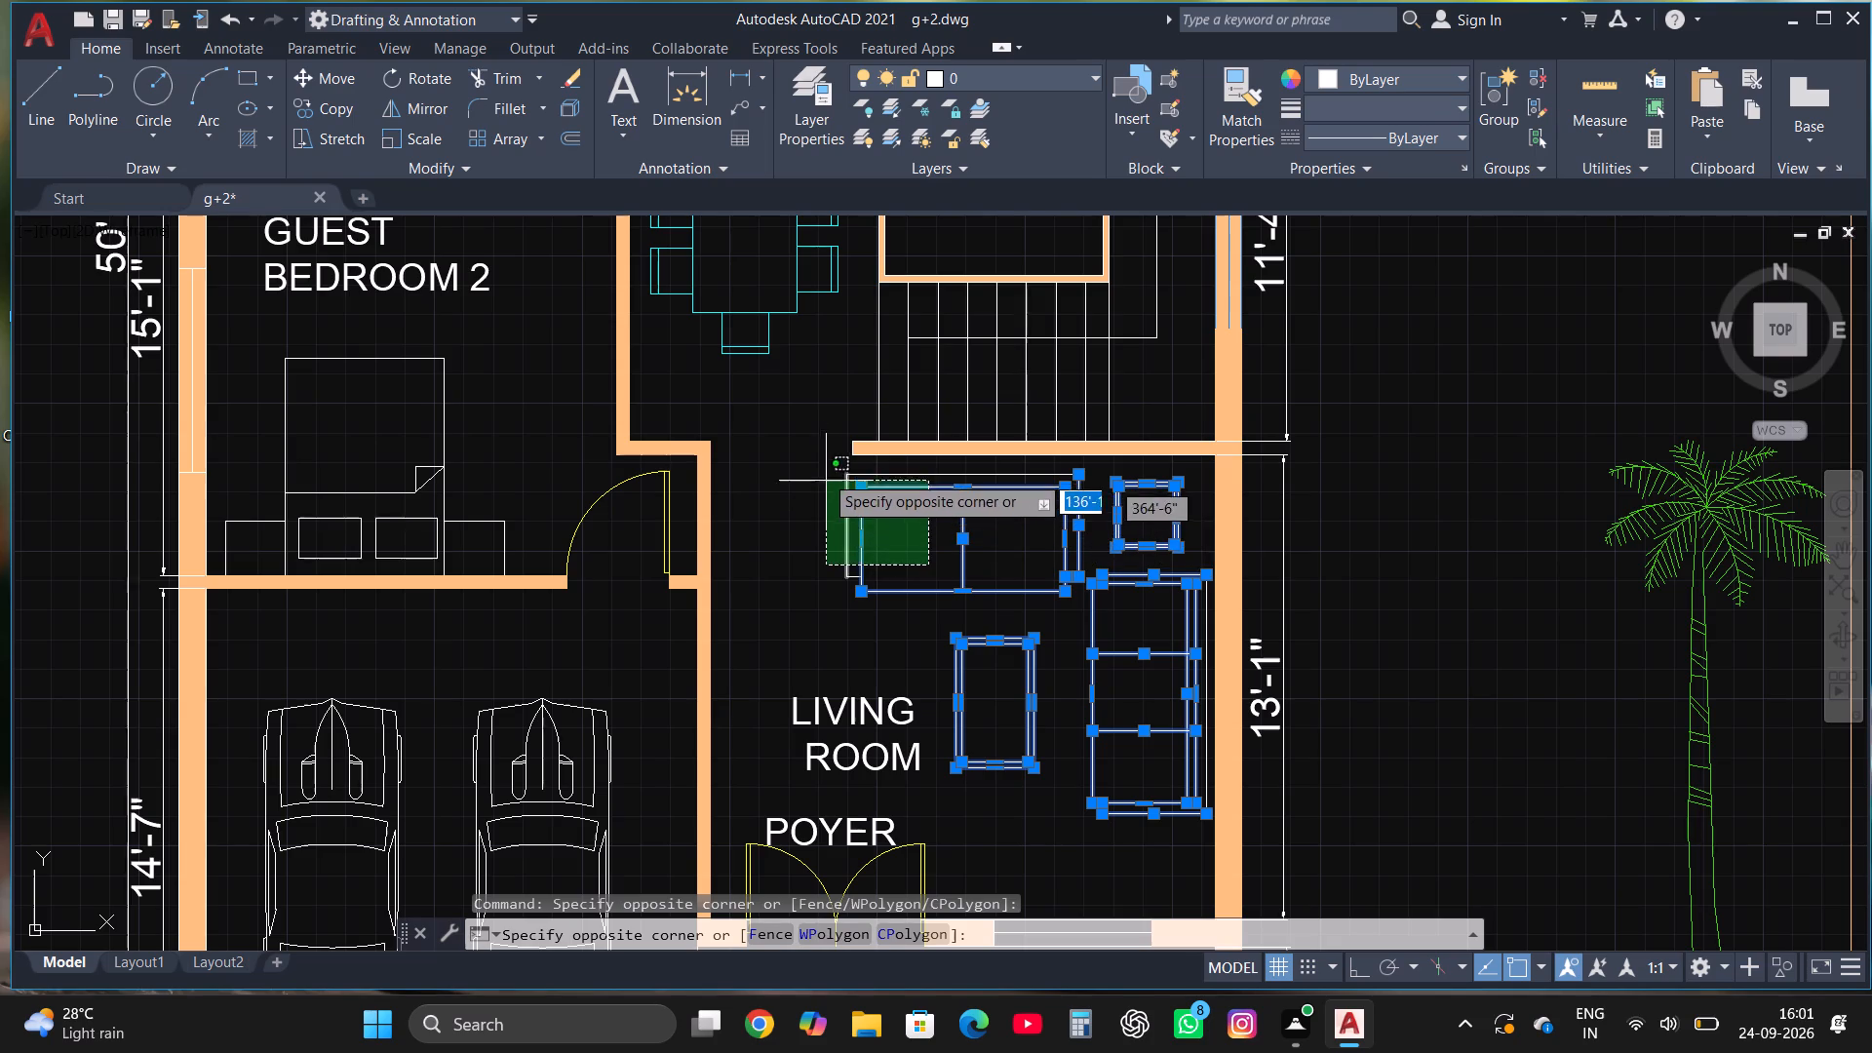
left_click(824, 466)
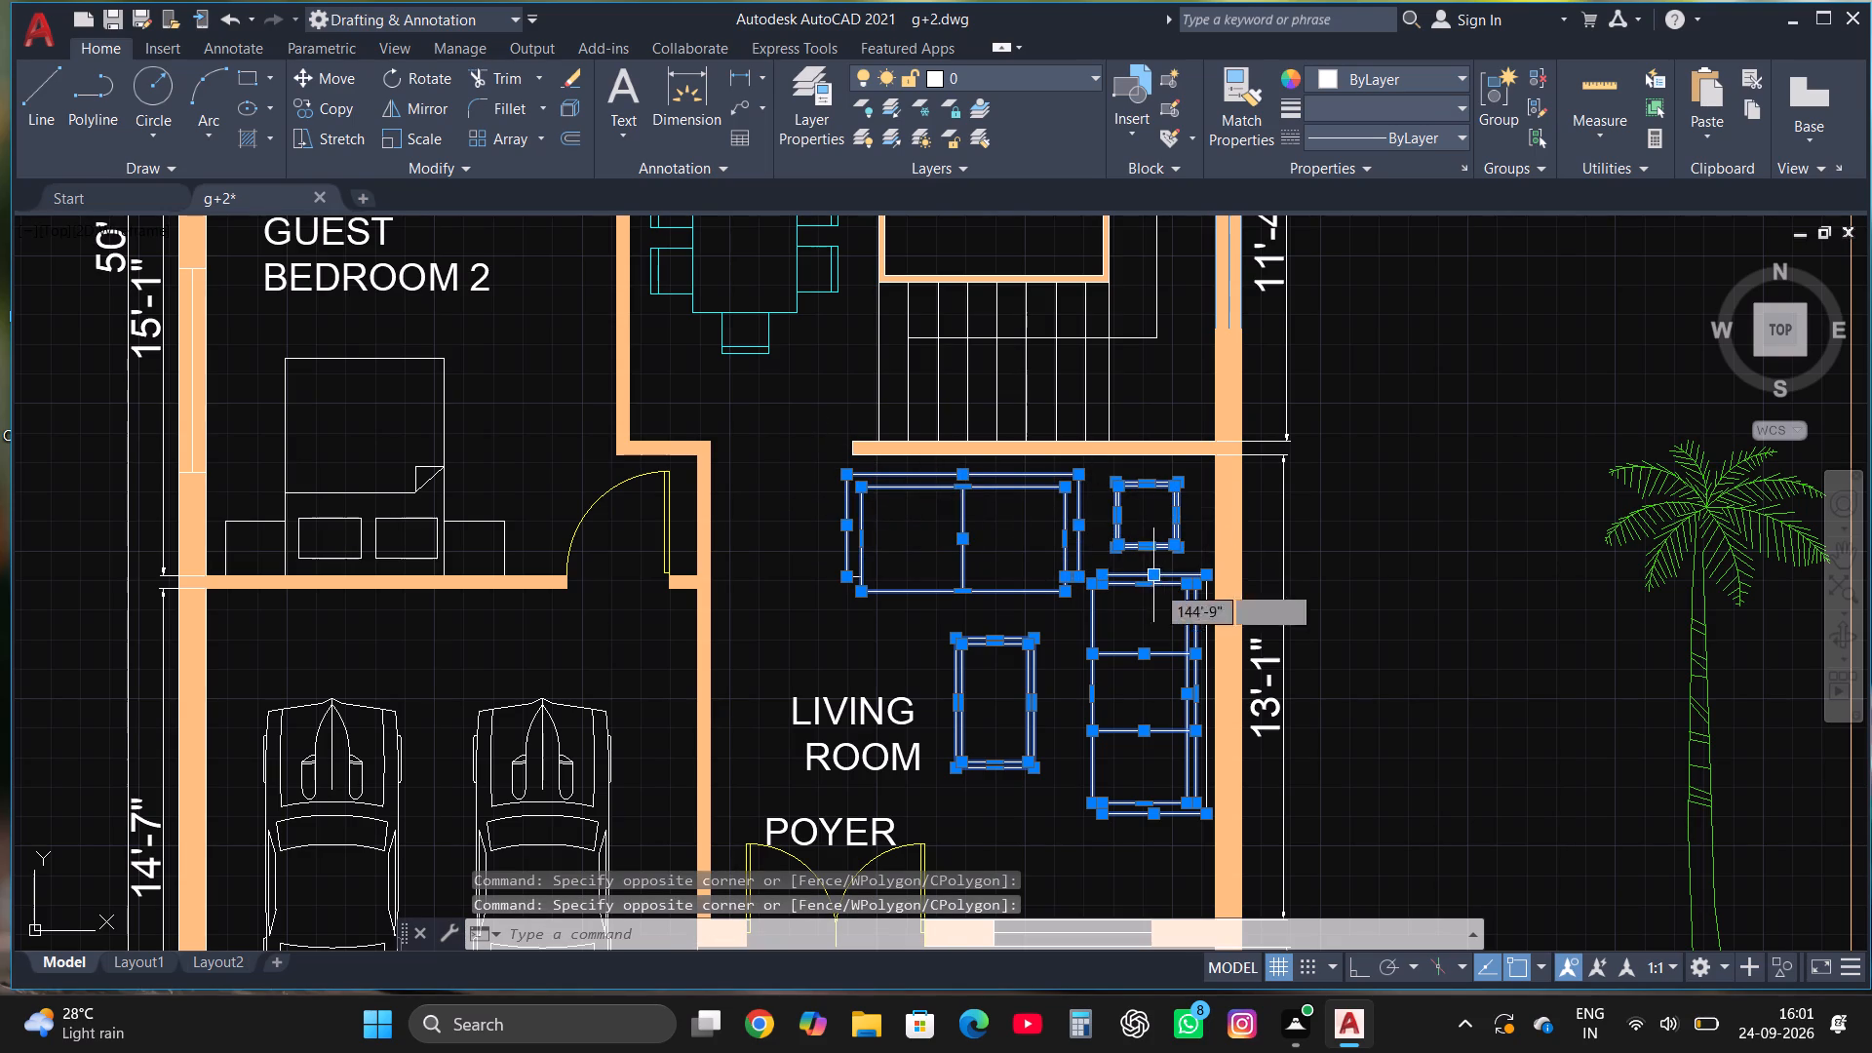
left_click(1205, 635)
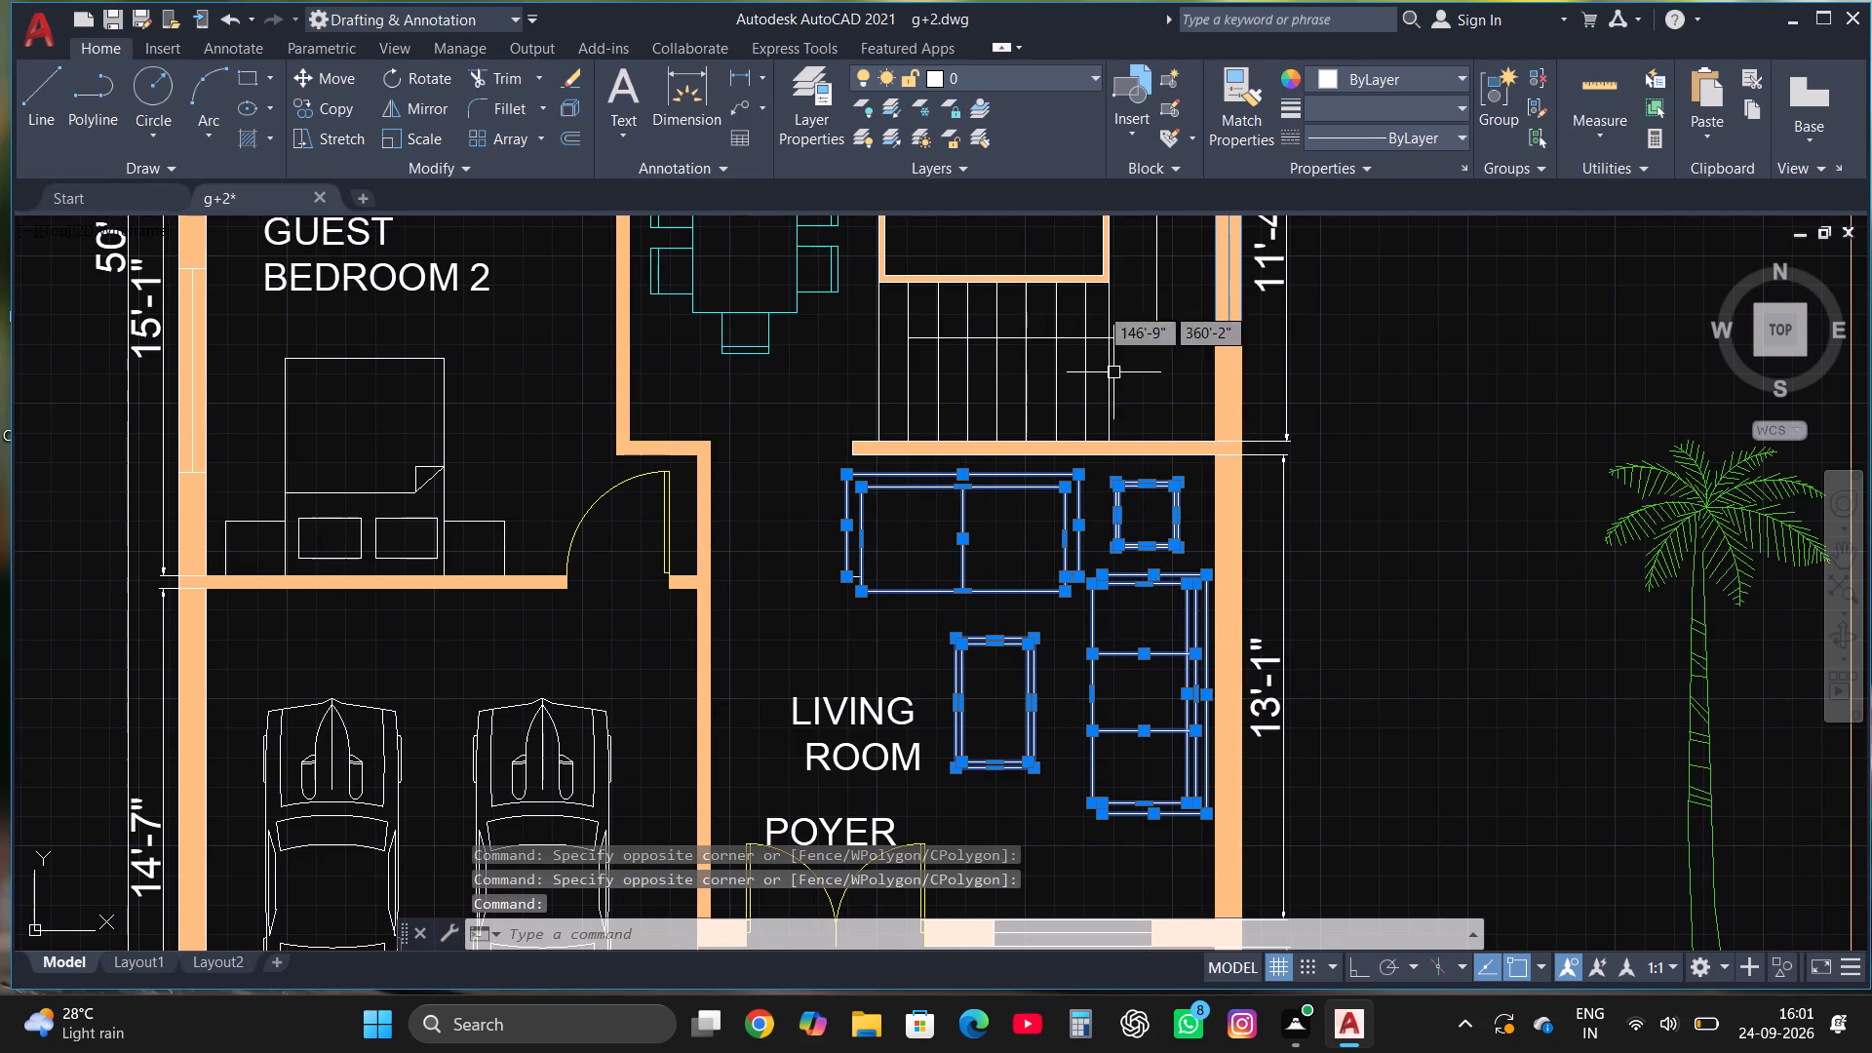
left_click(1010, 71)
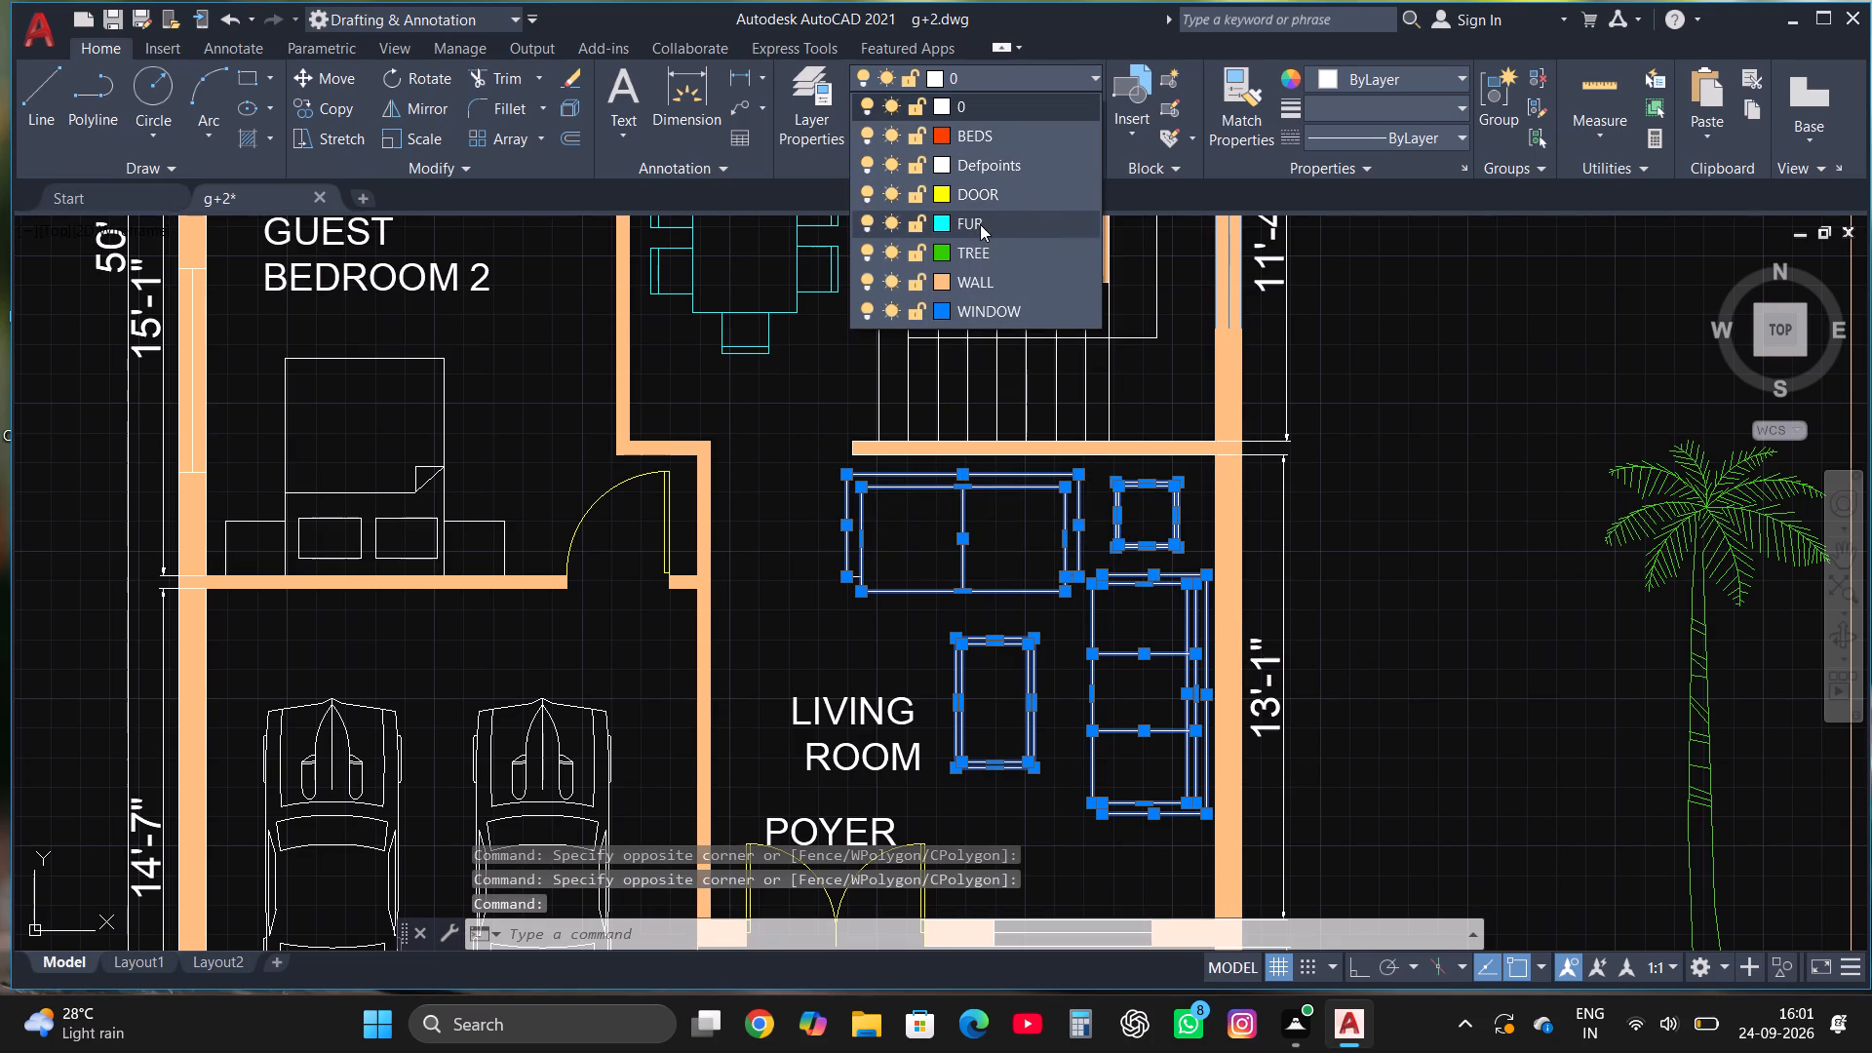
left_click(980, 224)
key("Escape")
Put guest bedroom 2's bed, pillows and side tables on the BEDS layer.
scroll(1117, 454, "down", 2)
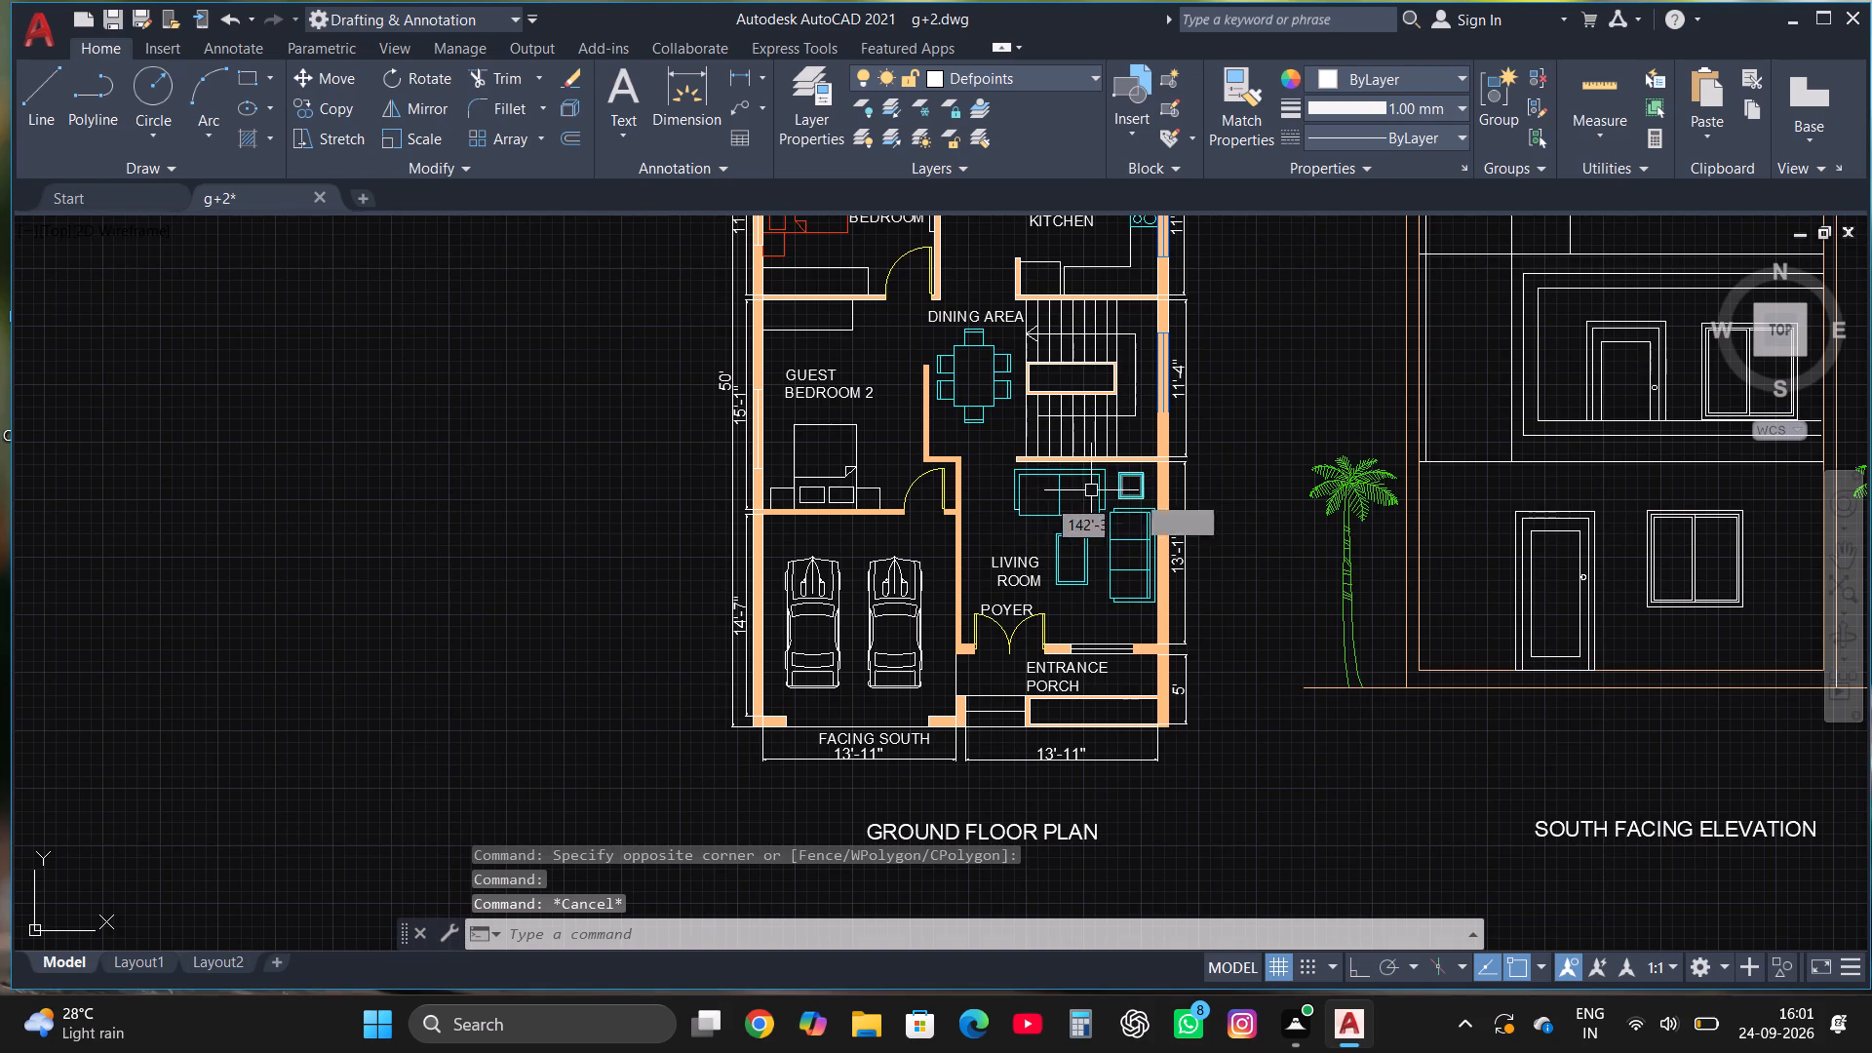
scroll(828, 480, "up", 3)
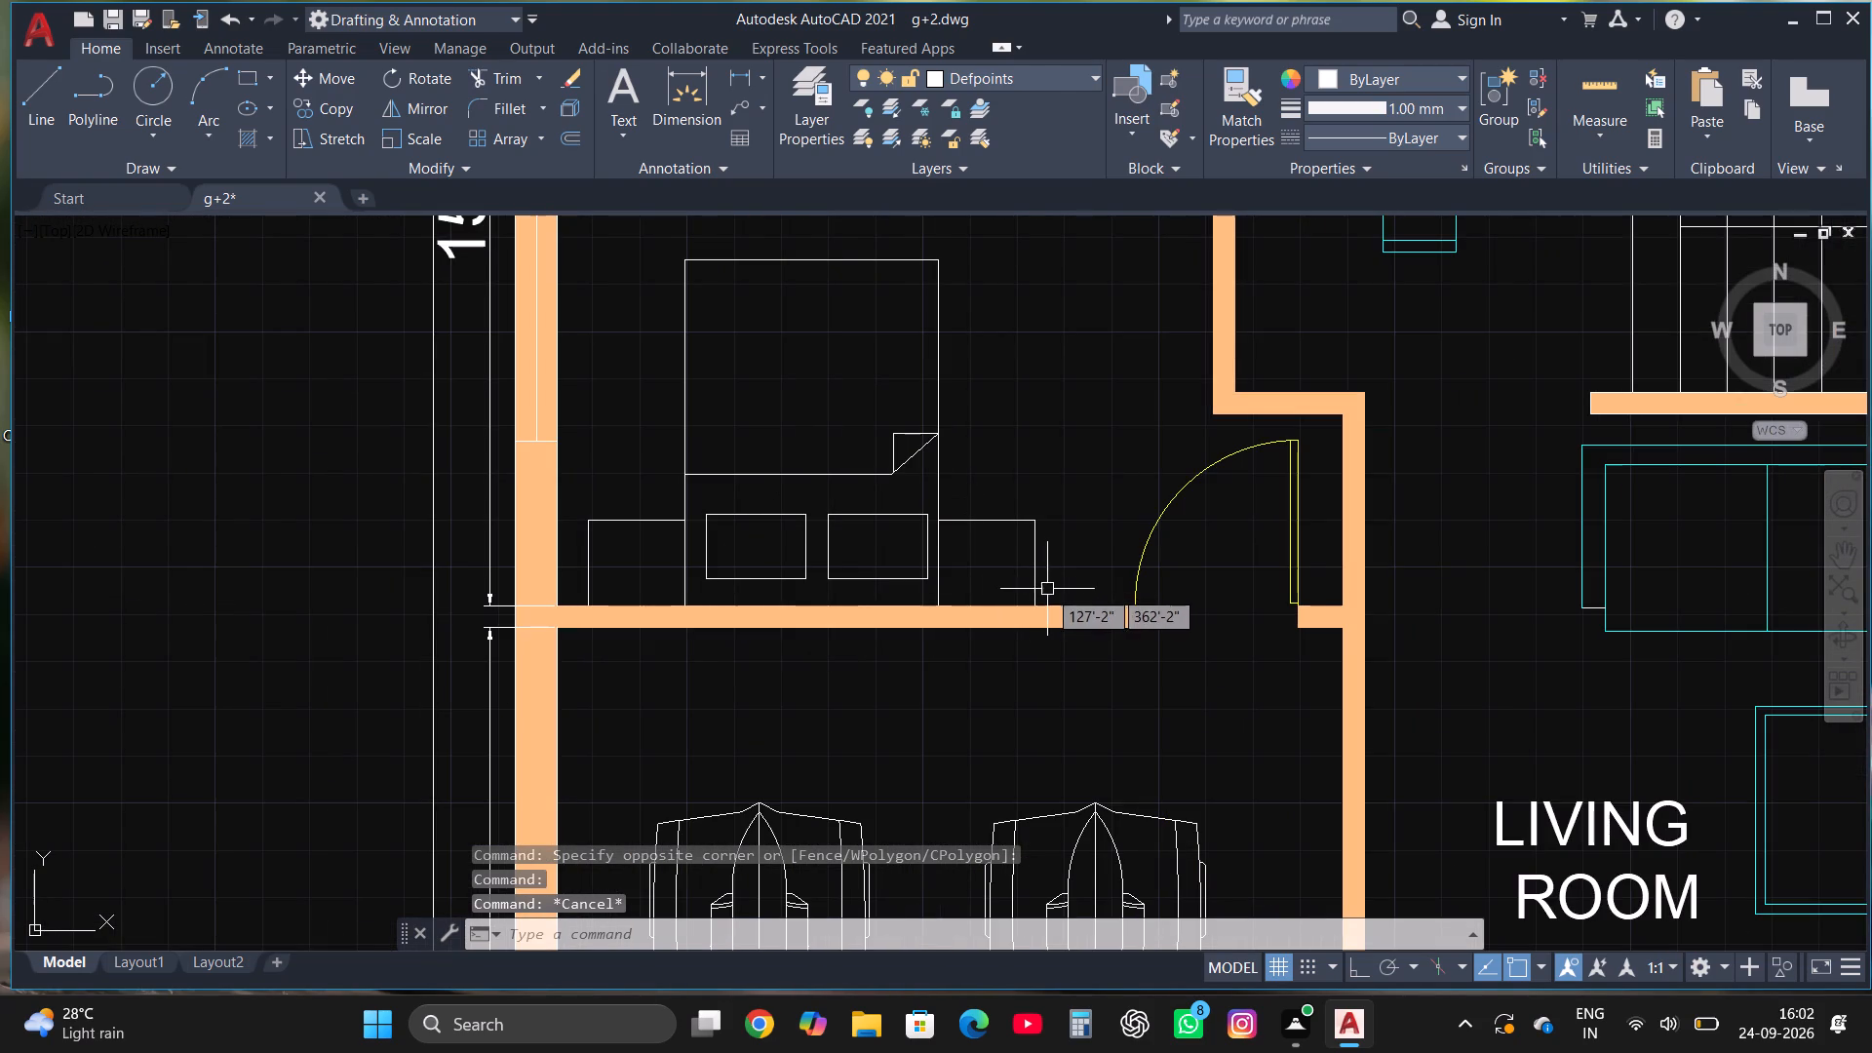
left_click(1053, 588)
scroll(1044, 573, "down", 2)
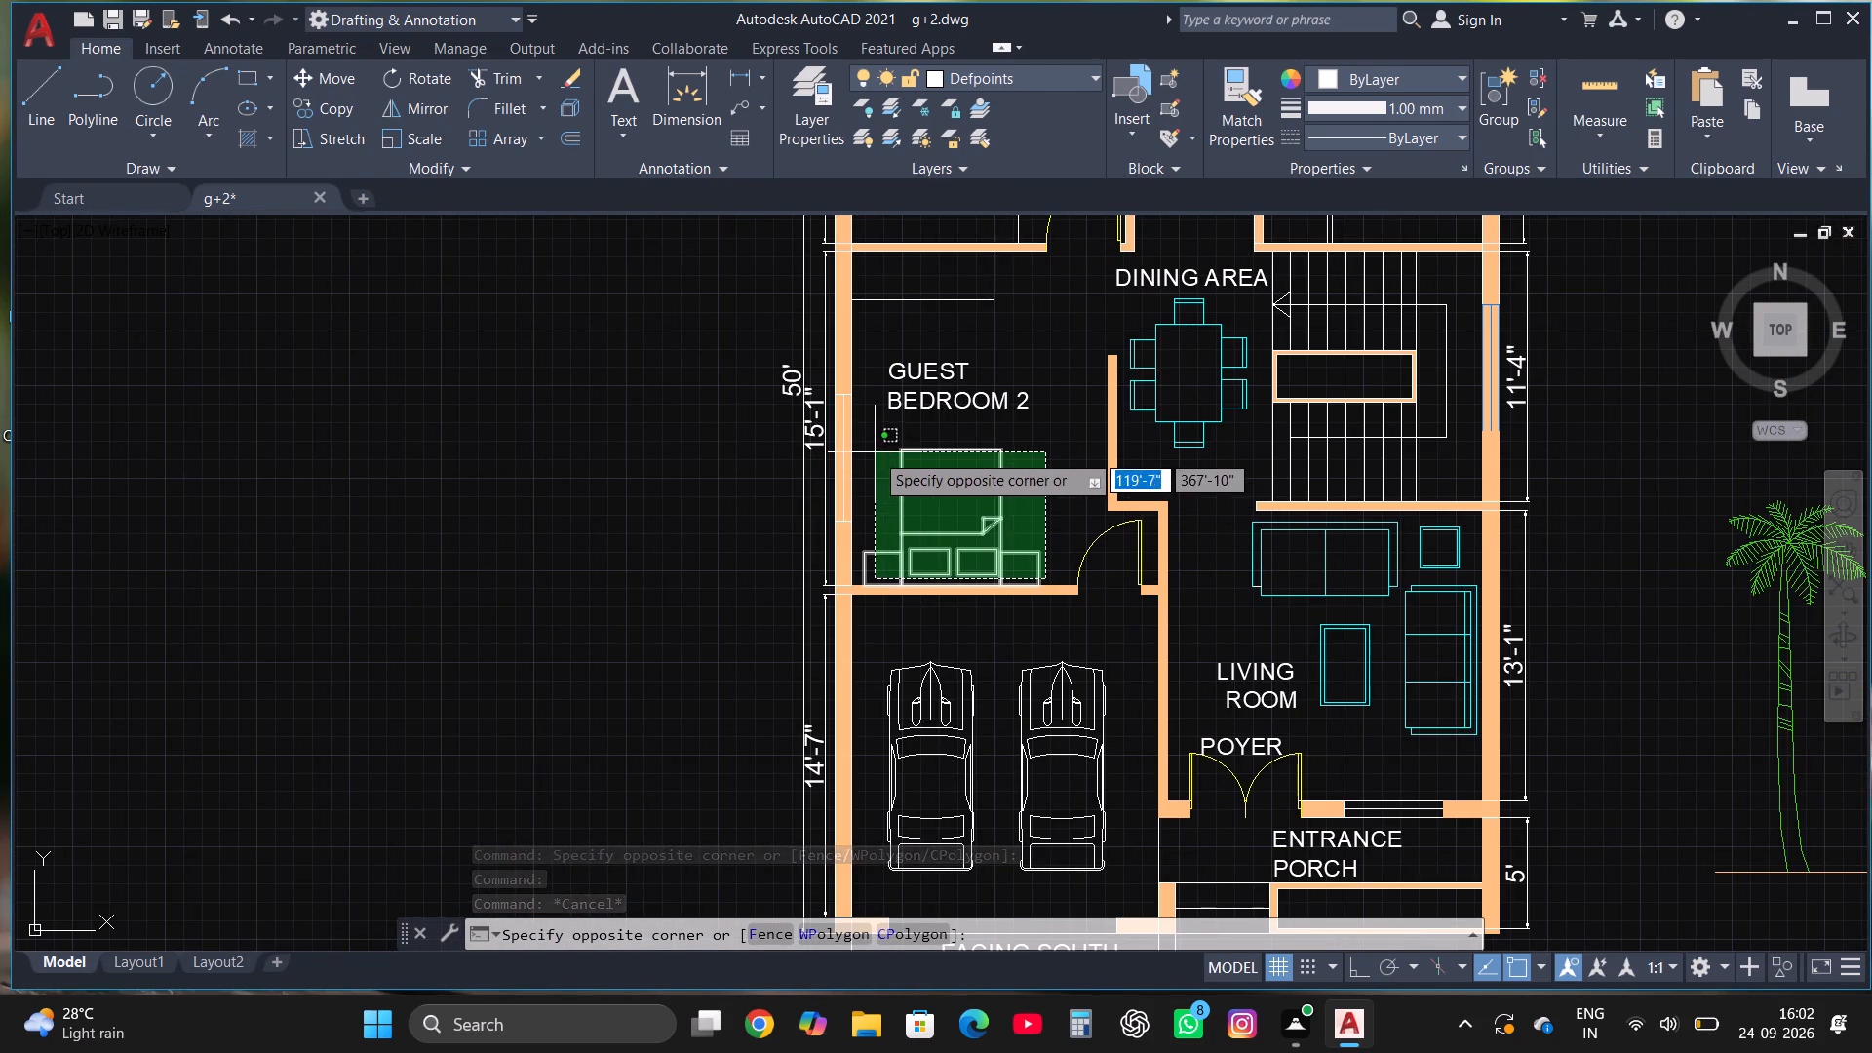
left_click(875, 452)
left_click(993, 80)
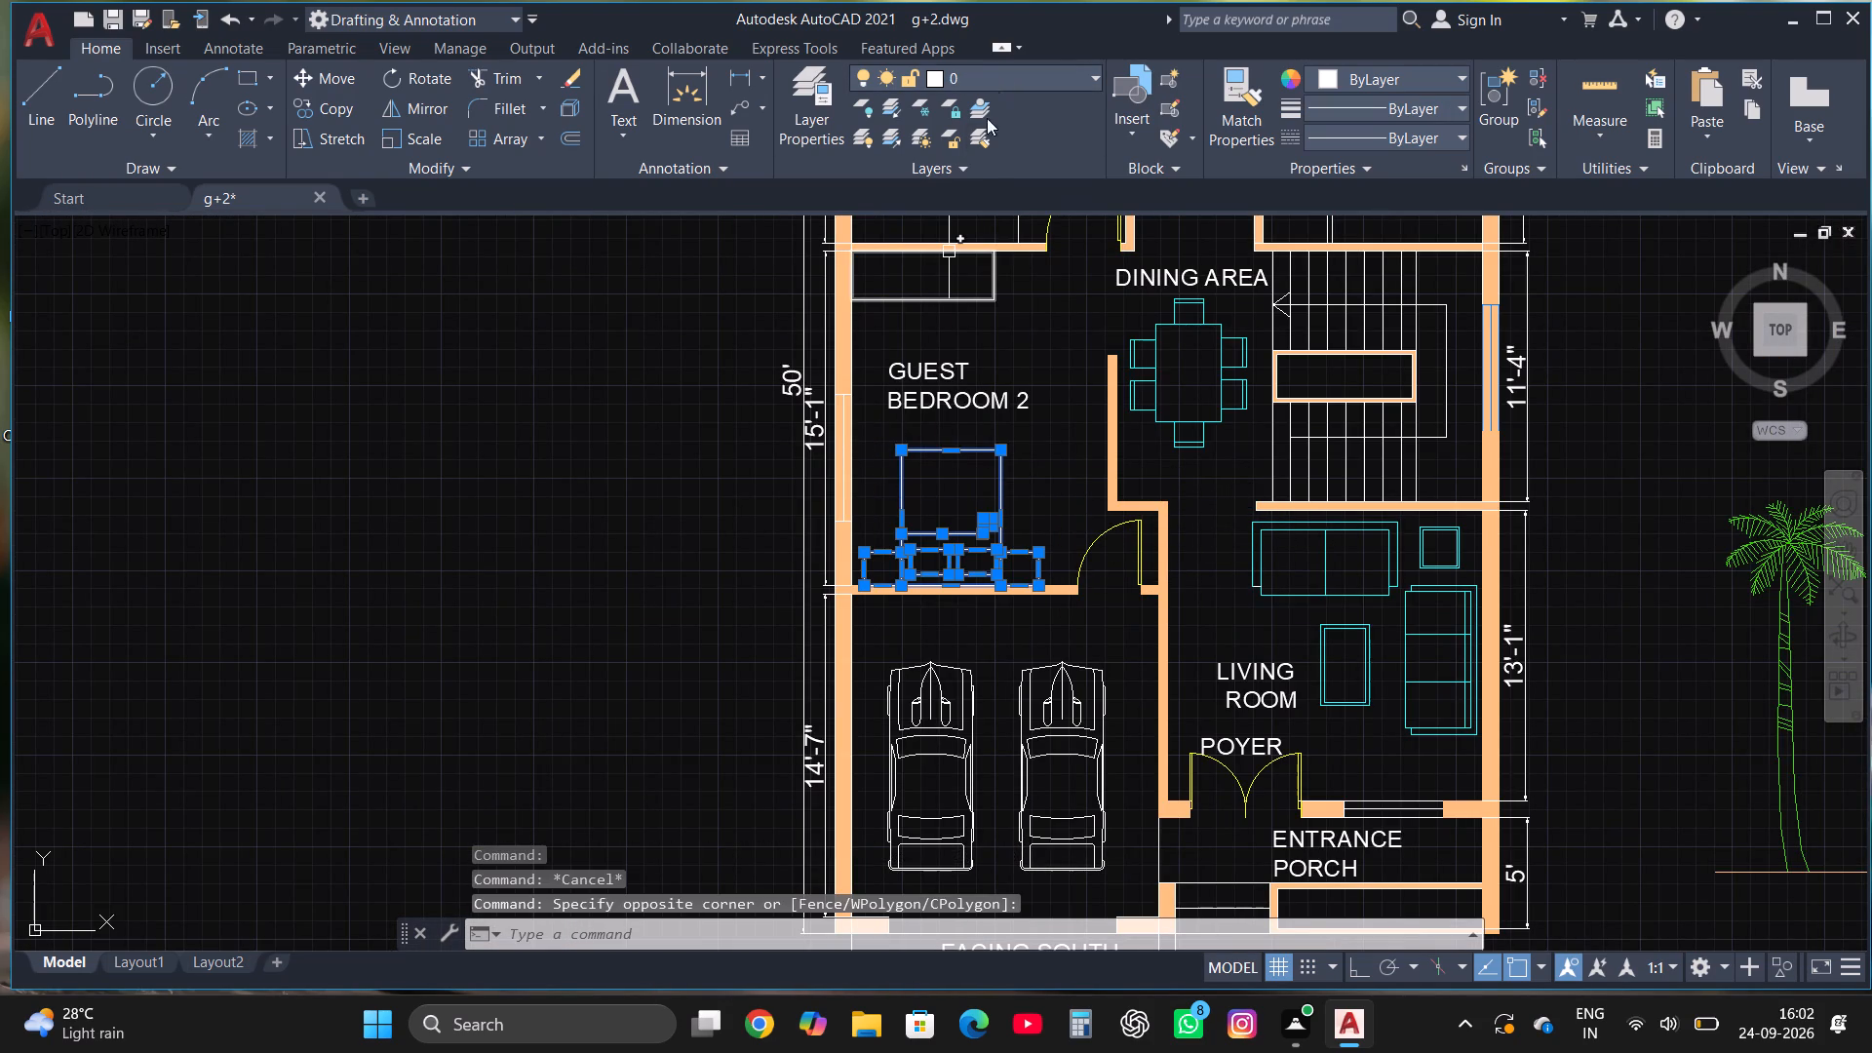
left_click(980, 138)
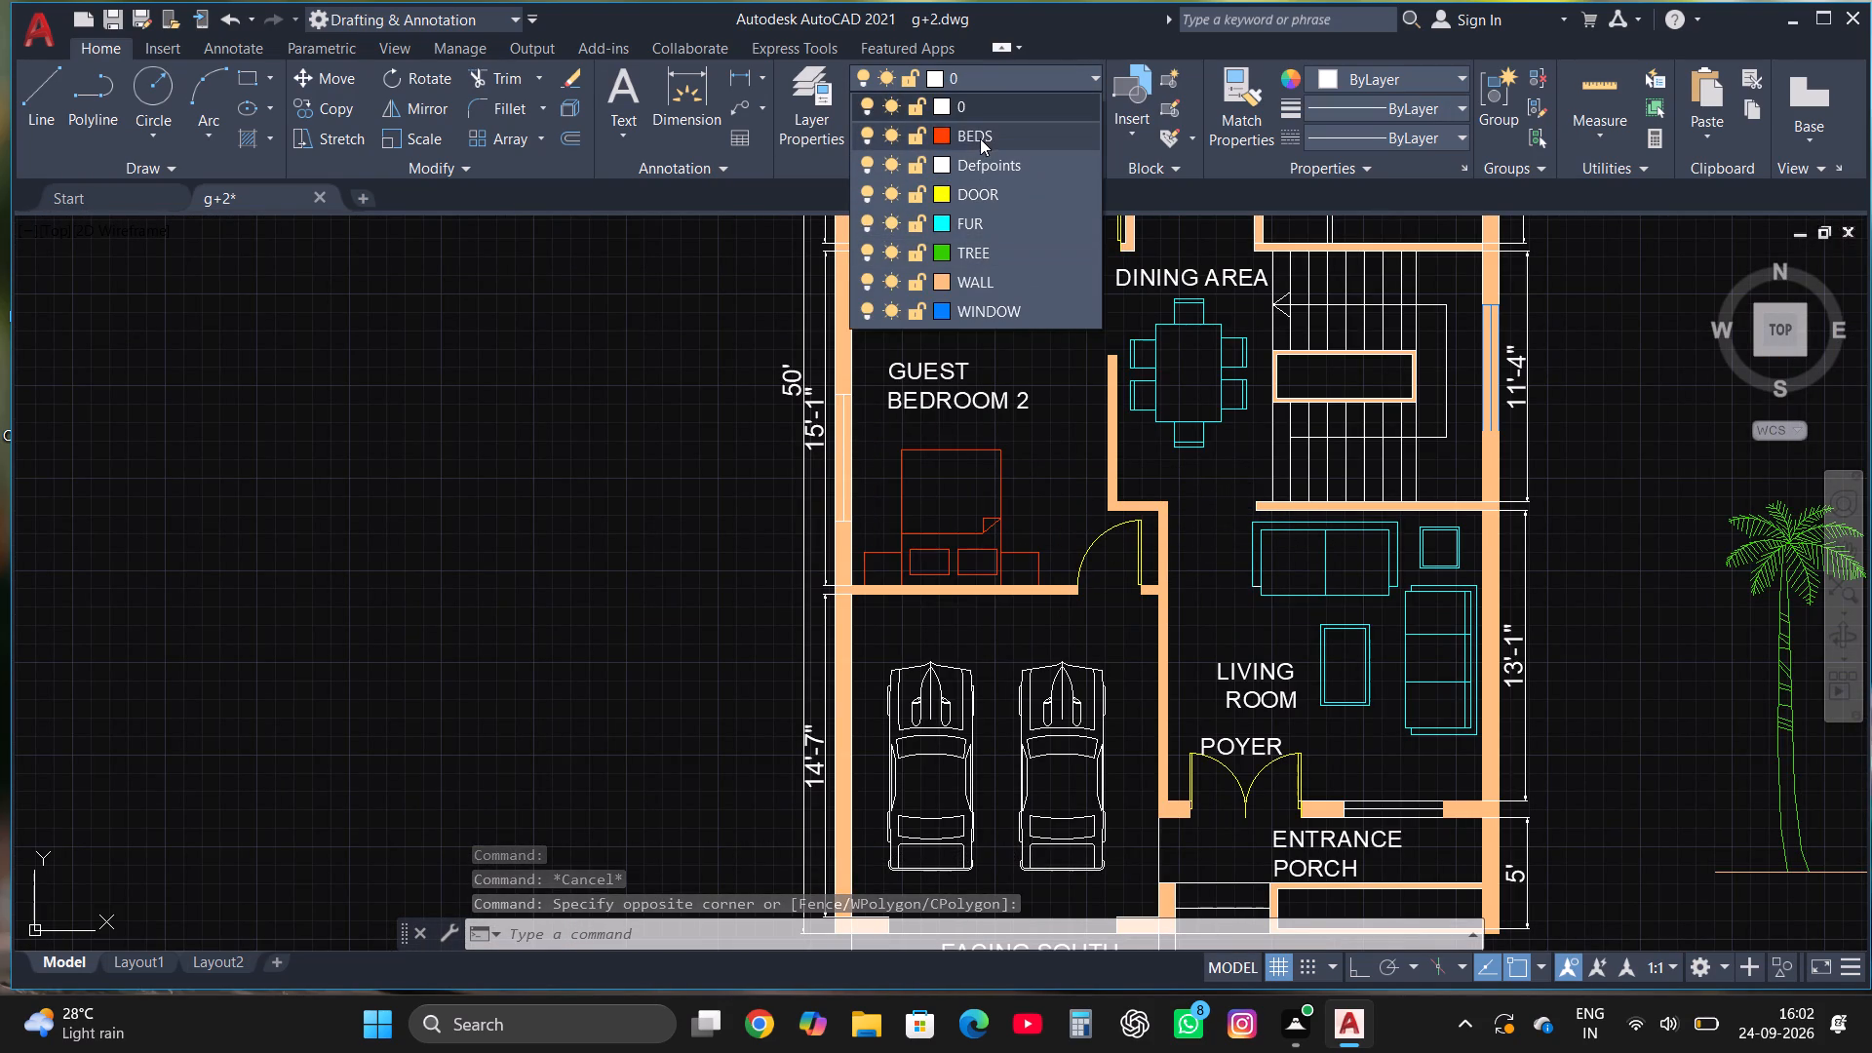
scroll(916, 674, "down", 1)
key("Escape")
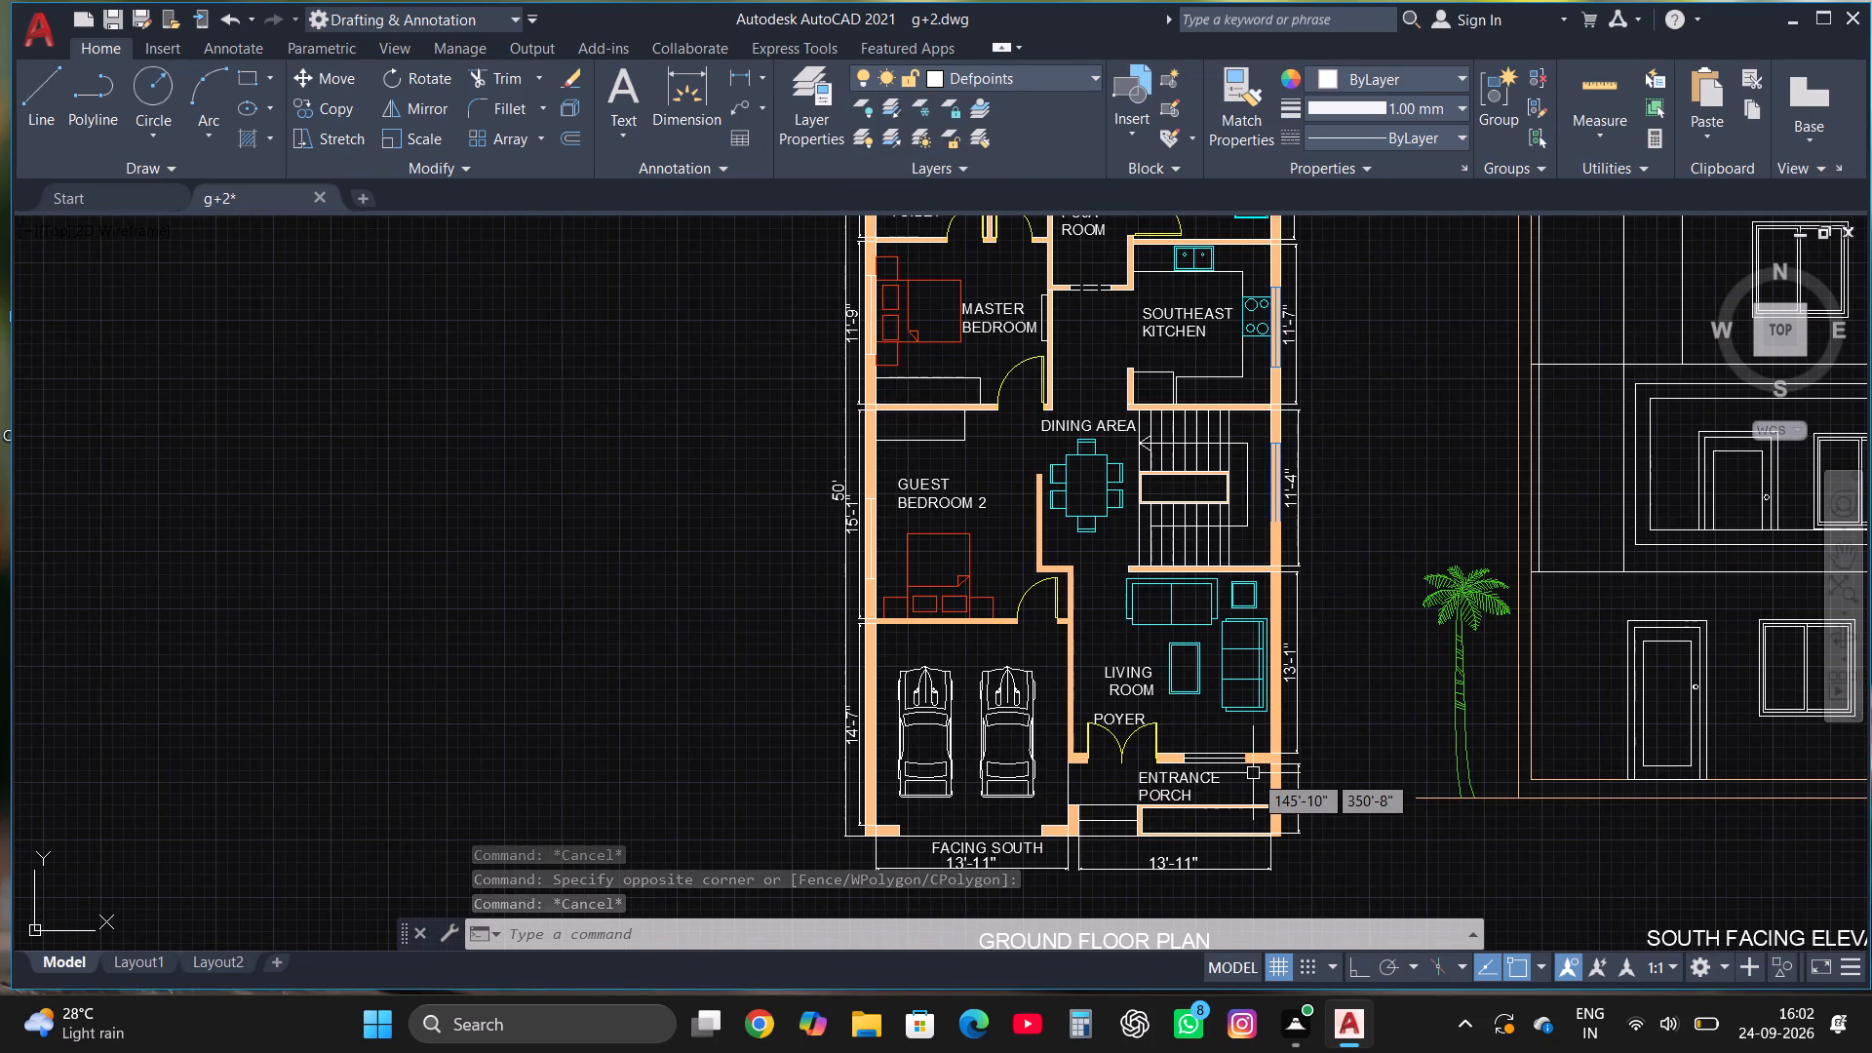
Put the rectangular wardrobes along the wall between the master bedroom and guest bedroom 2 on the FUR layer.
scroll(1254, 775, "down", 1)
scroll(1366, 506, "up", 1)
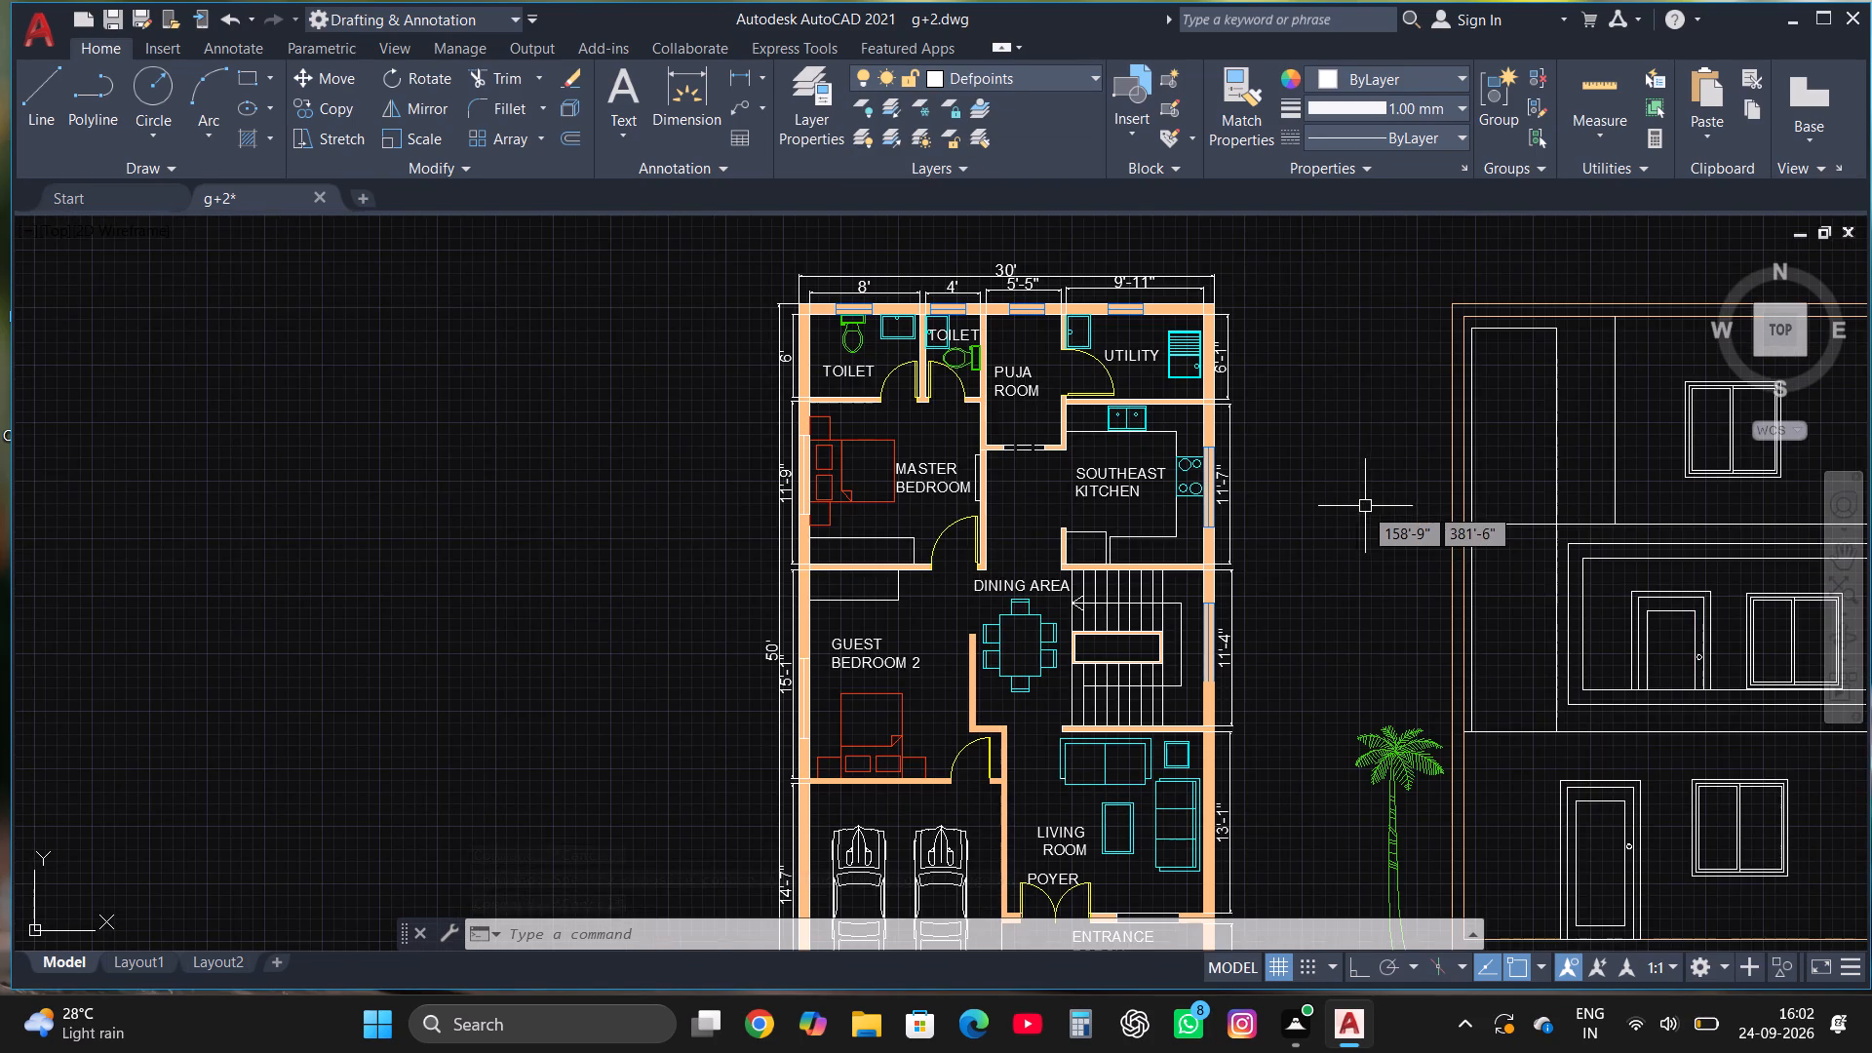
scroll(907, 550, "up", 2)
left_click(850, 529)
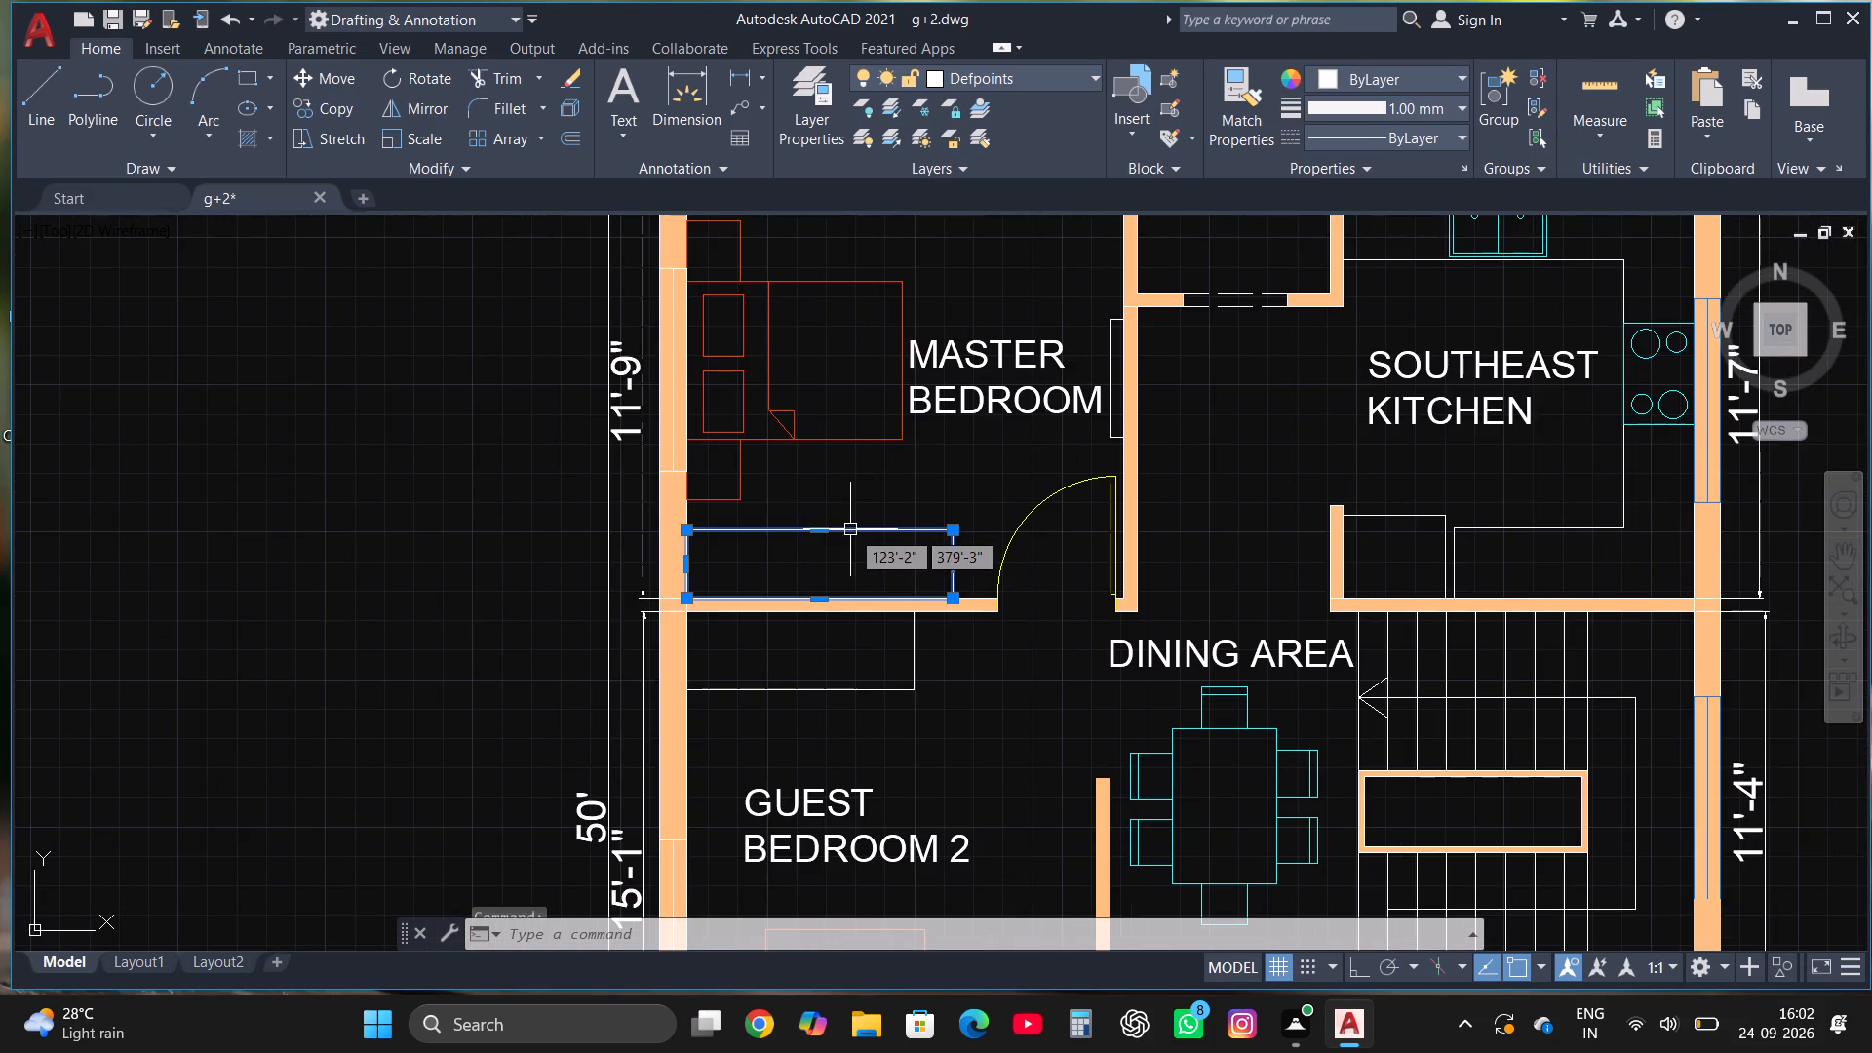
left_click(838, 690)
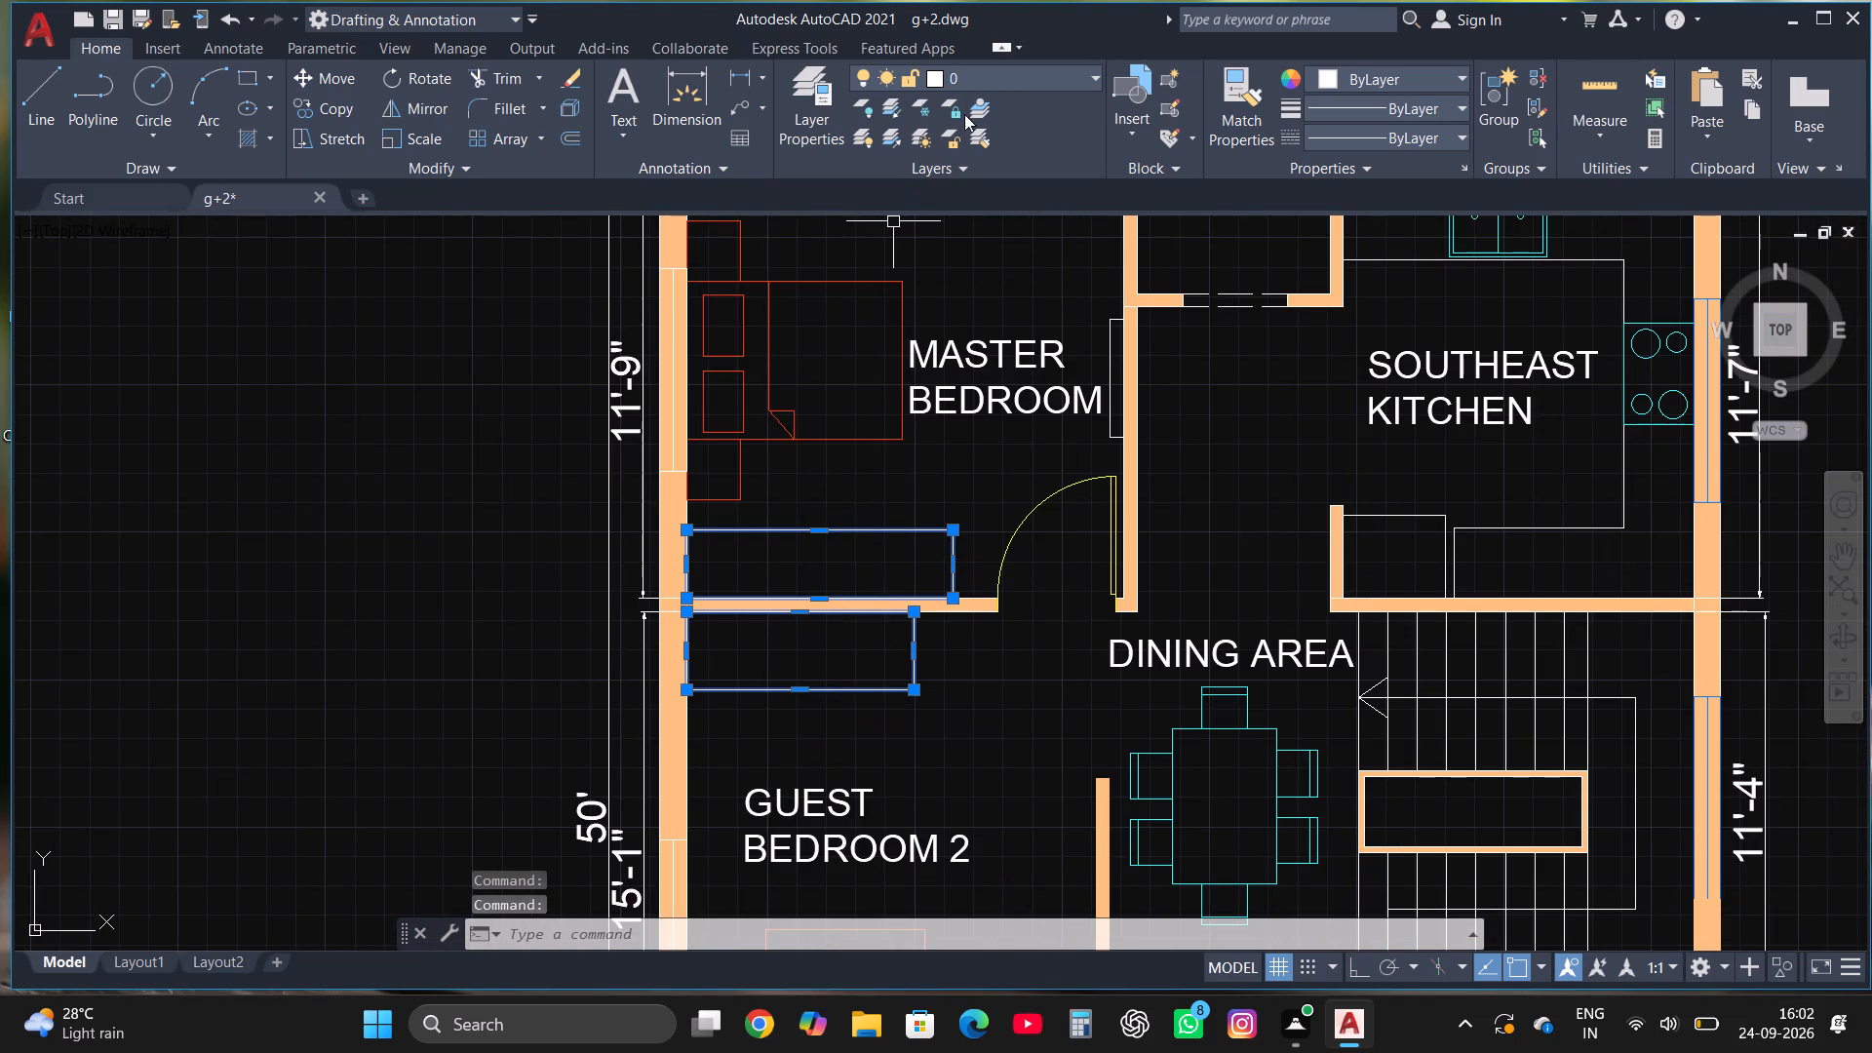
left_click(990, 77)
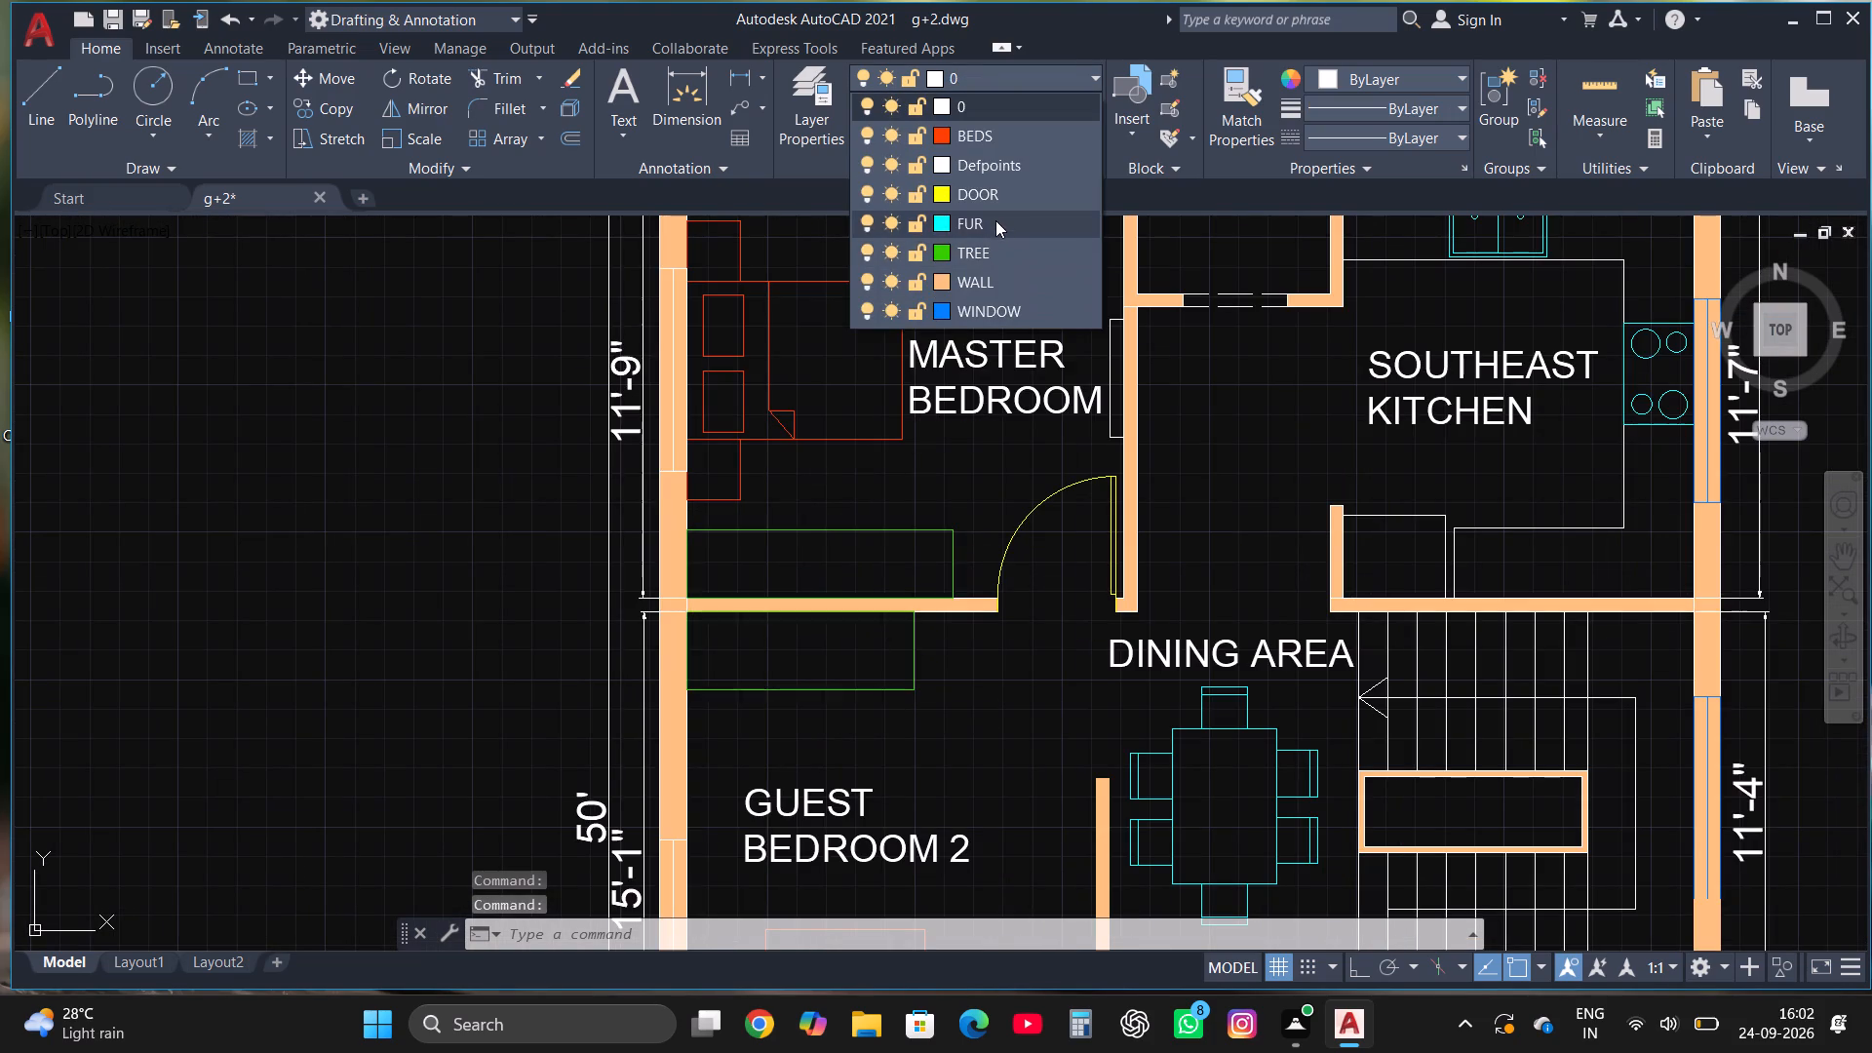
left_click(995, 218)
key("Escape")
Create a new layer named CAR and set its colour to index 193.
scroll(810, 471, "down", 2)
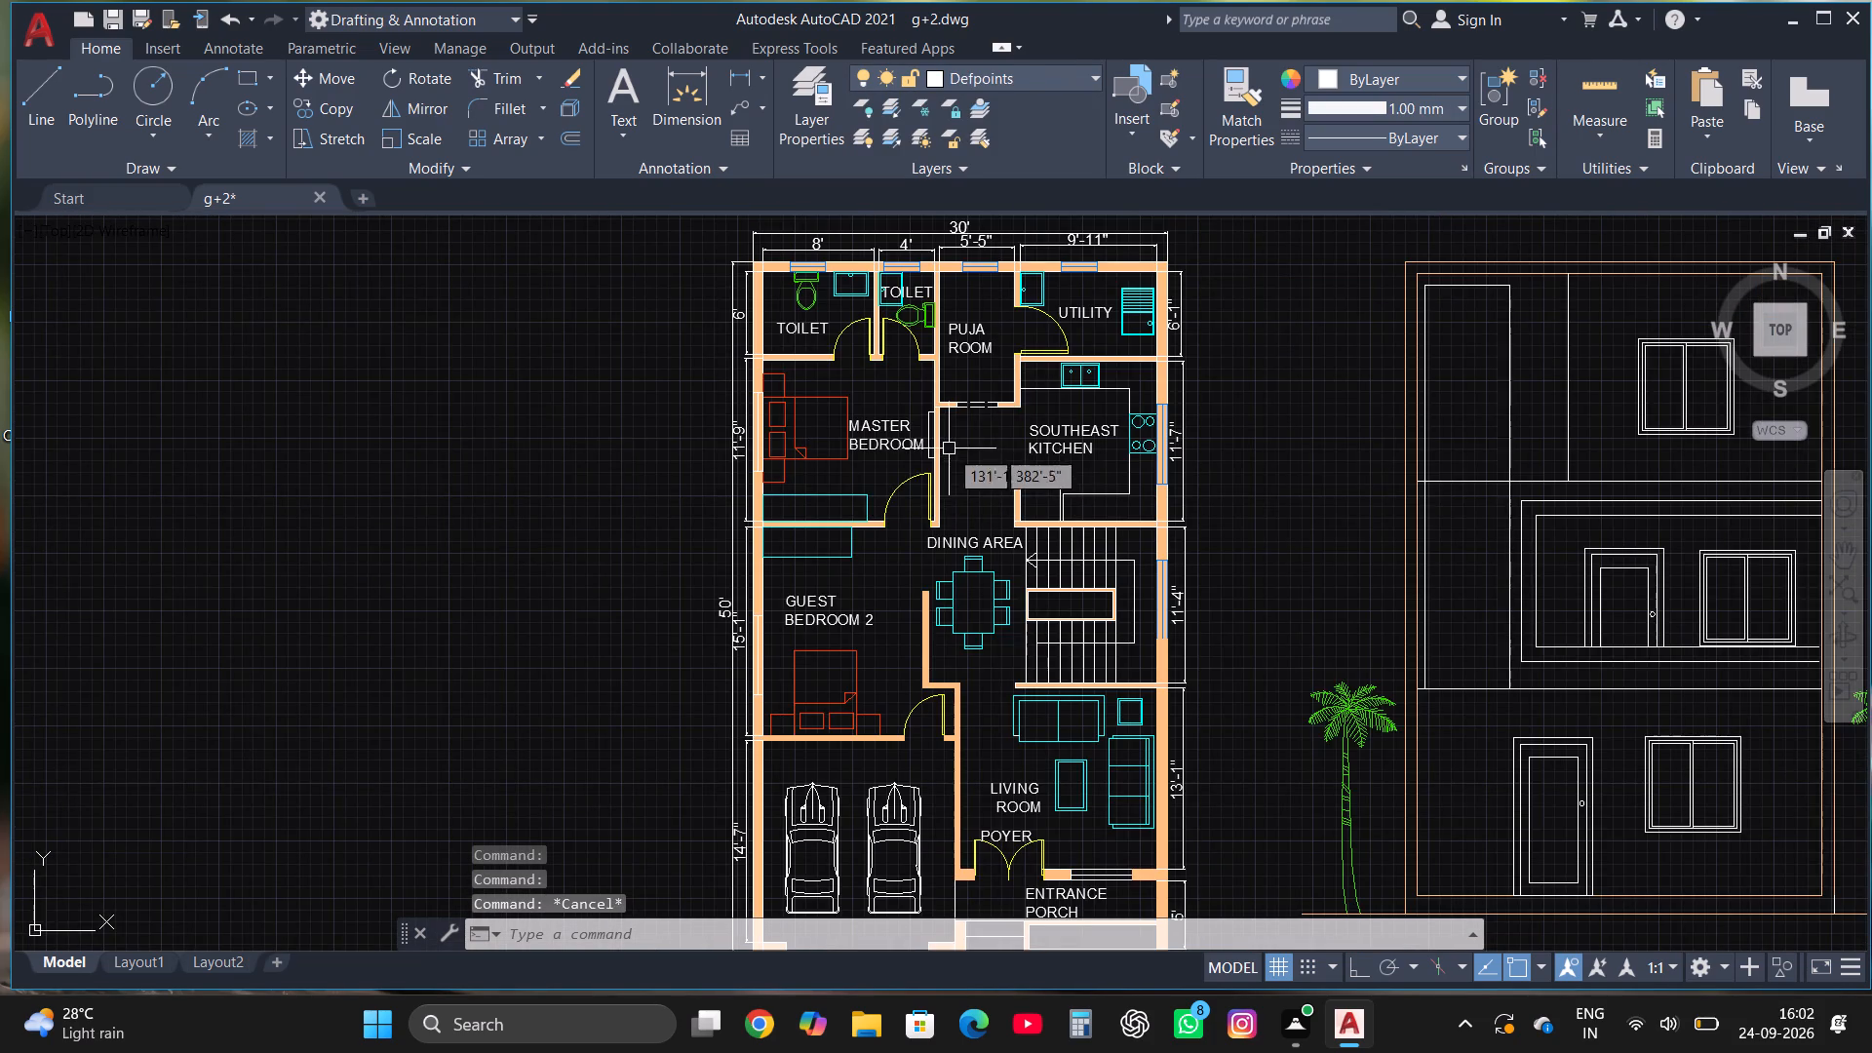
scroll(868, 447, "down", 1)
scroll(875, 665, "up", 2)
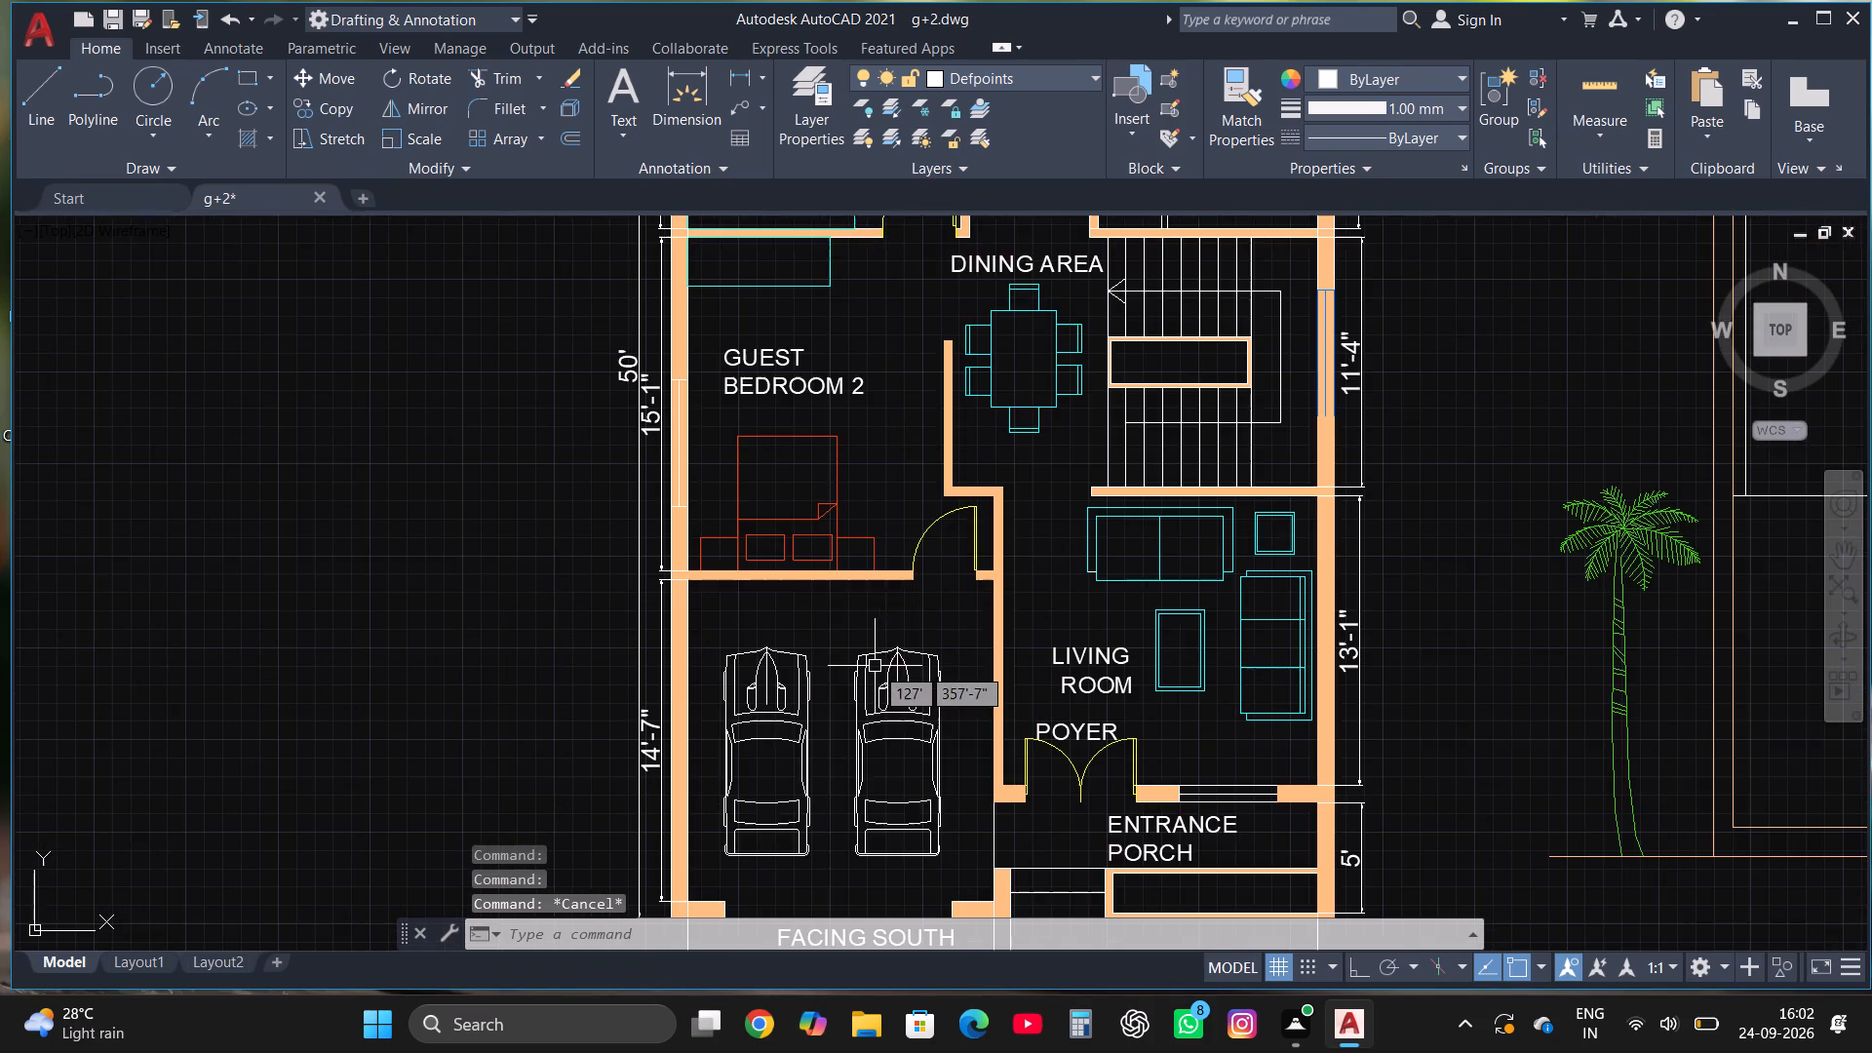
left_click(805, 79)
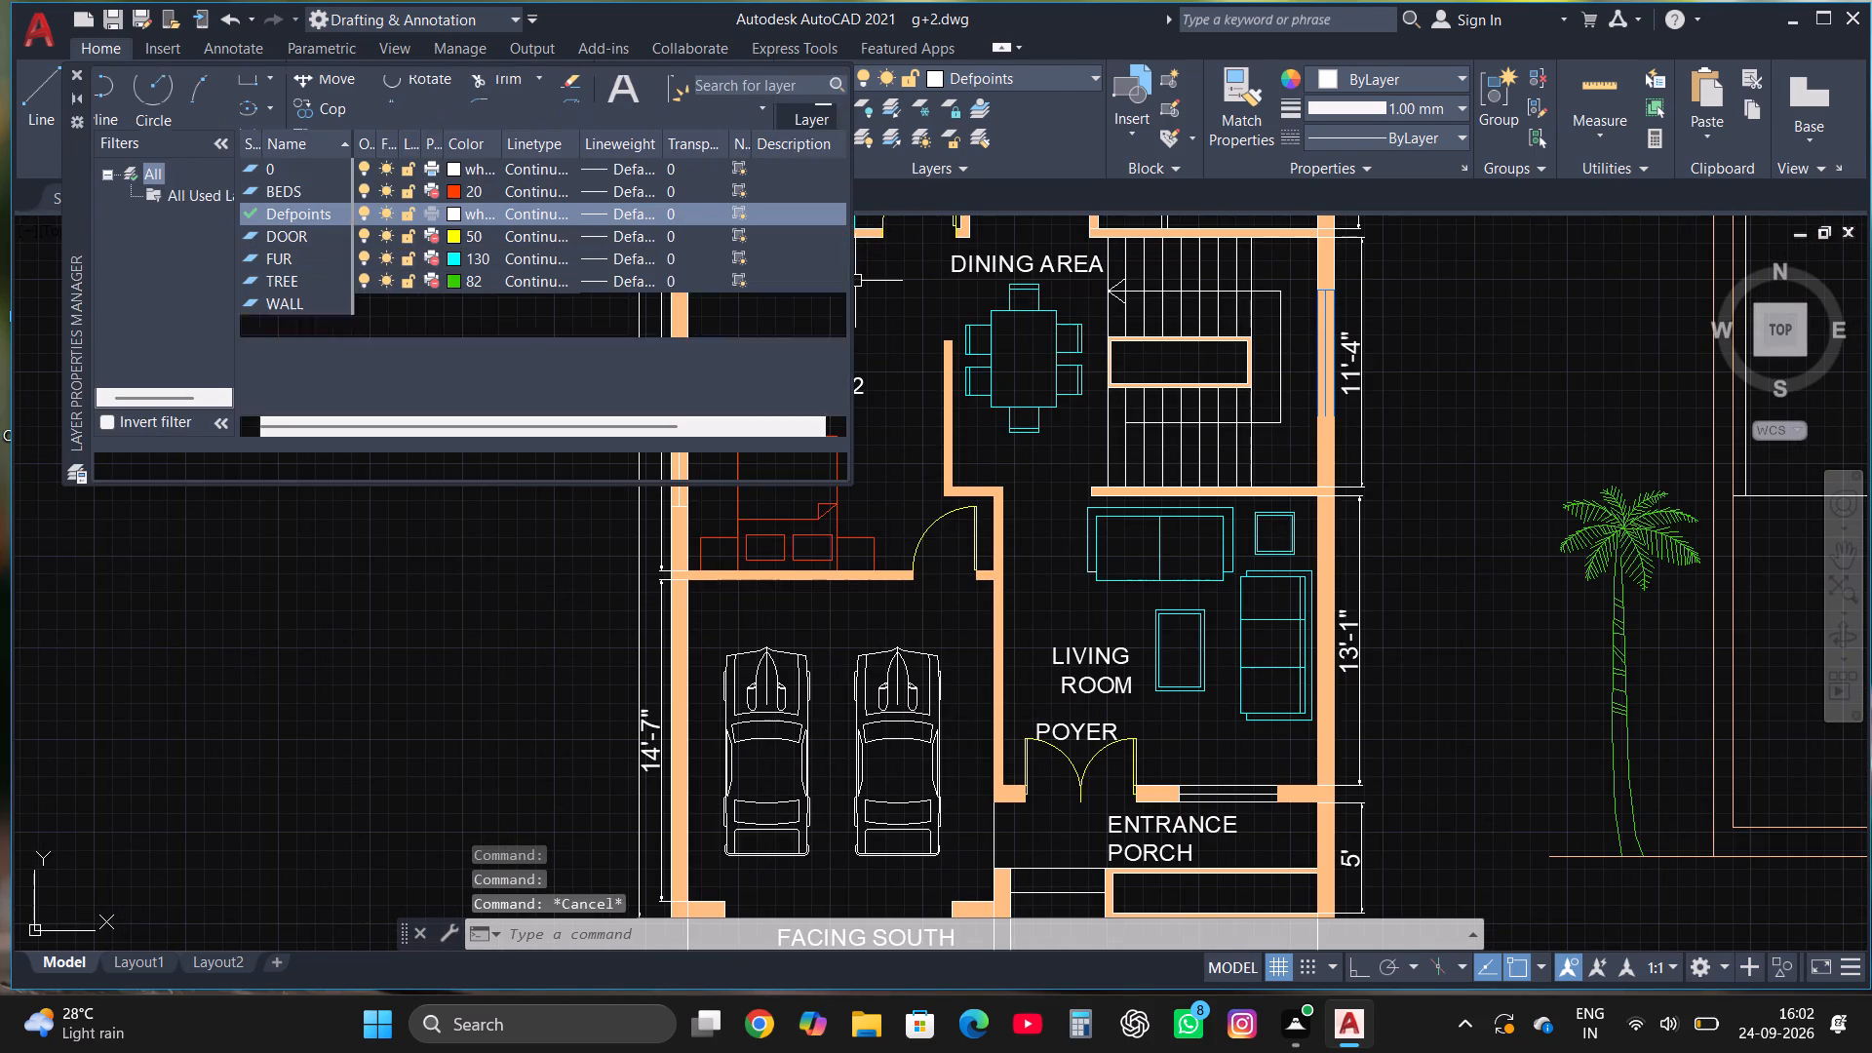
left_click(260, 123)
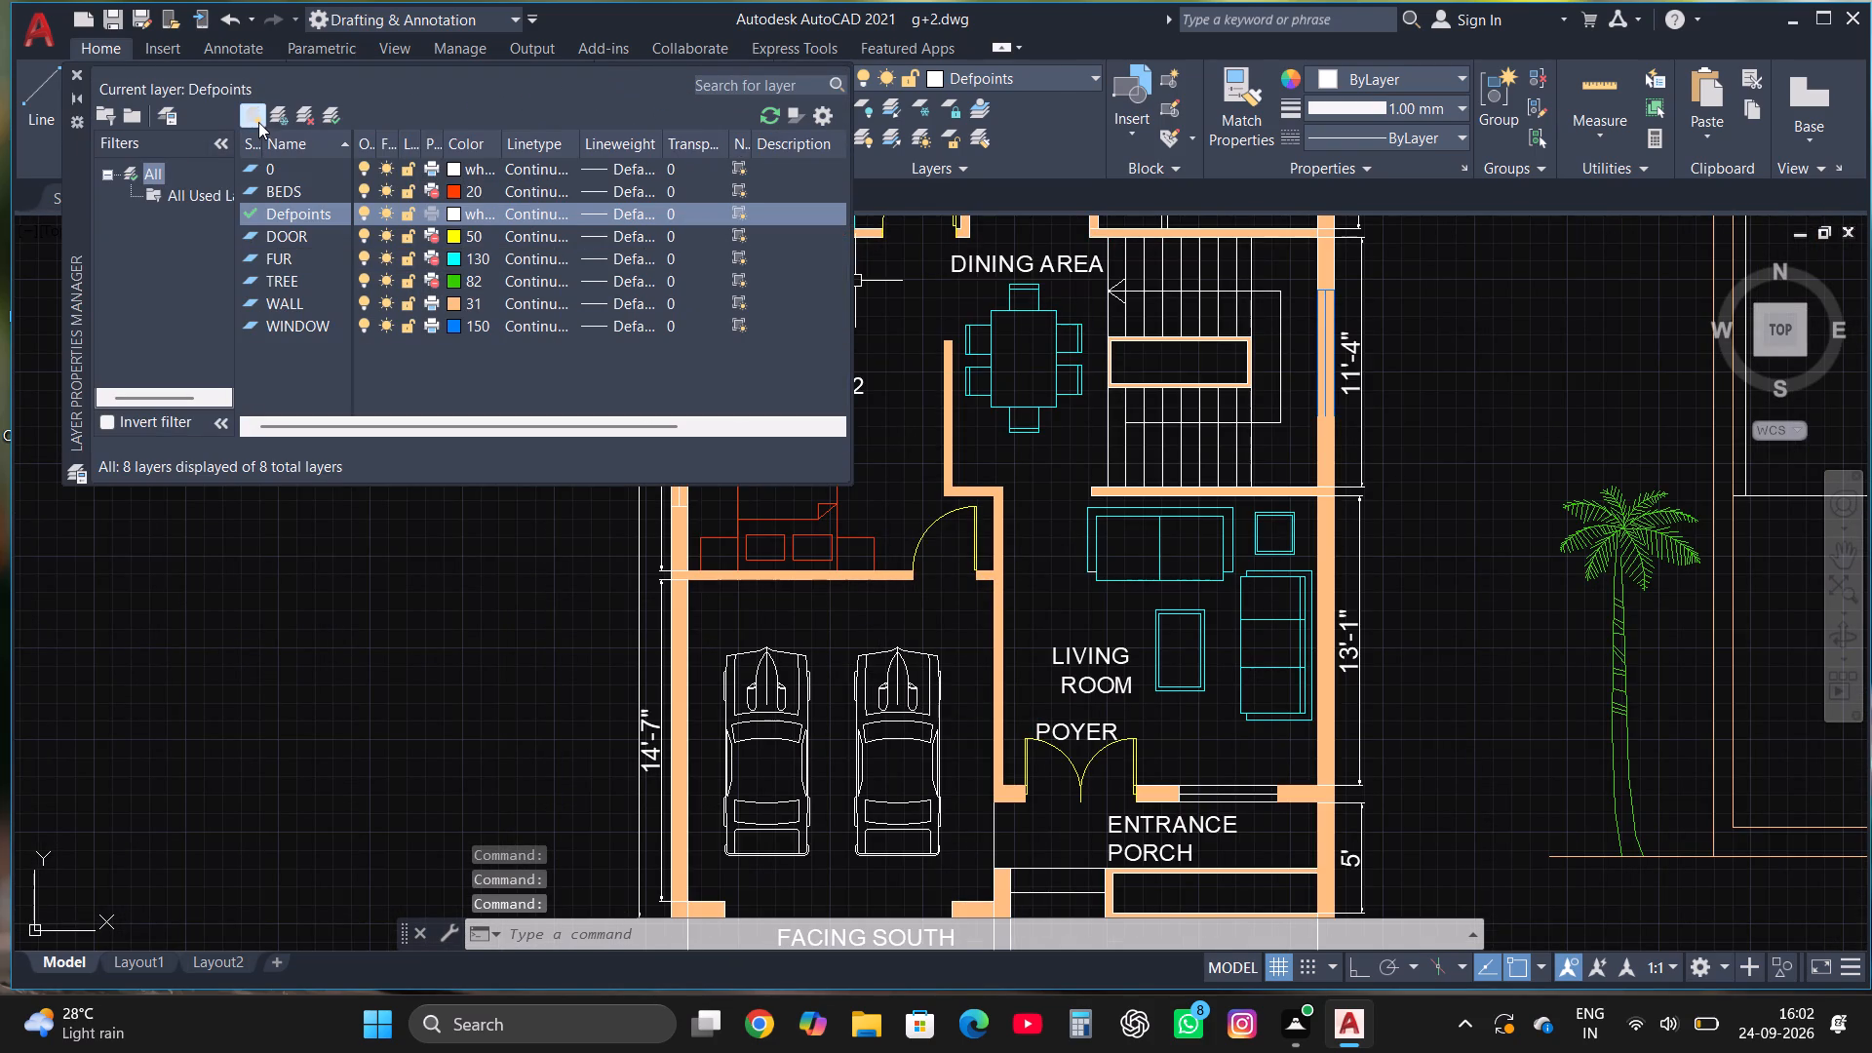
type("CAR")
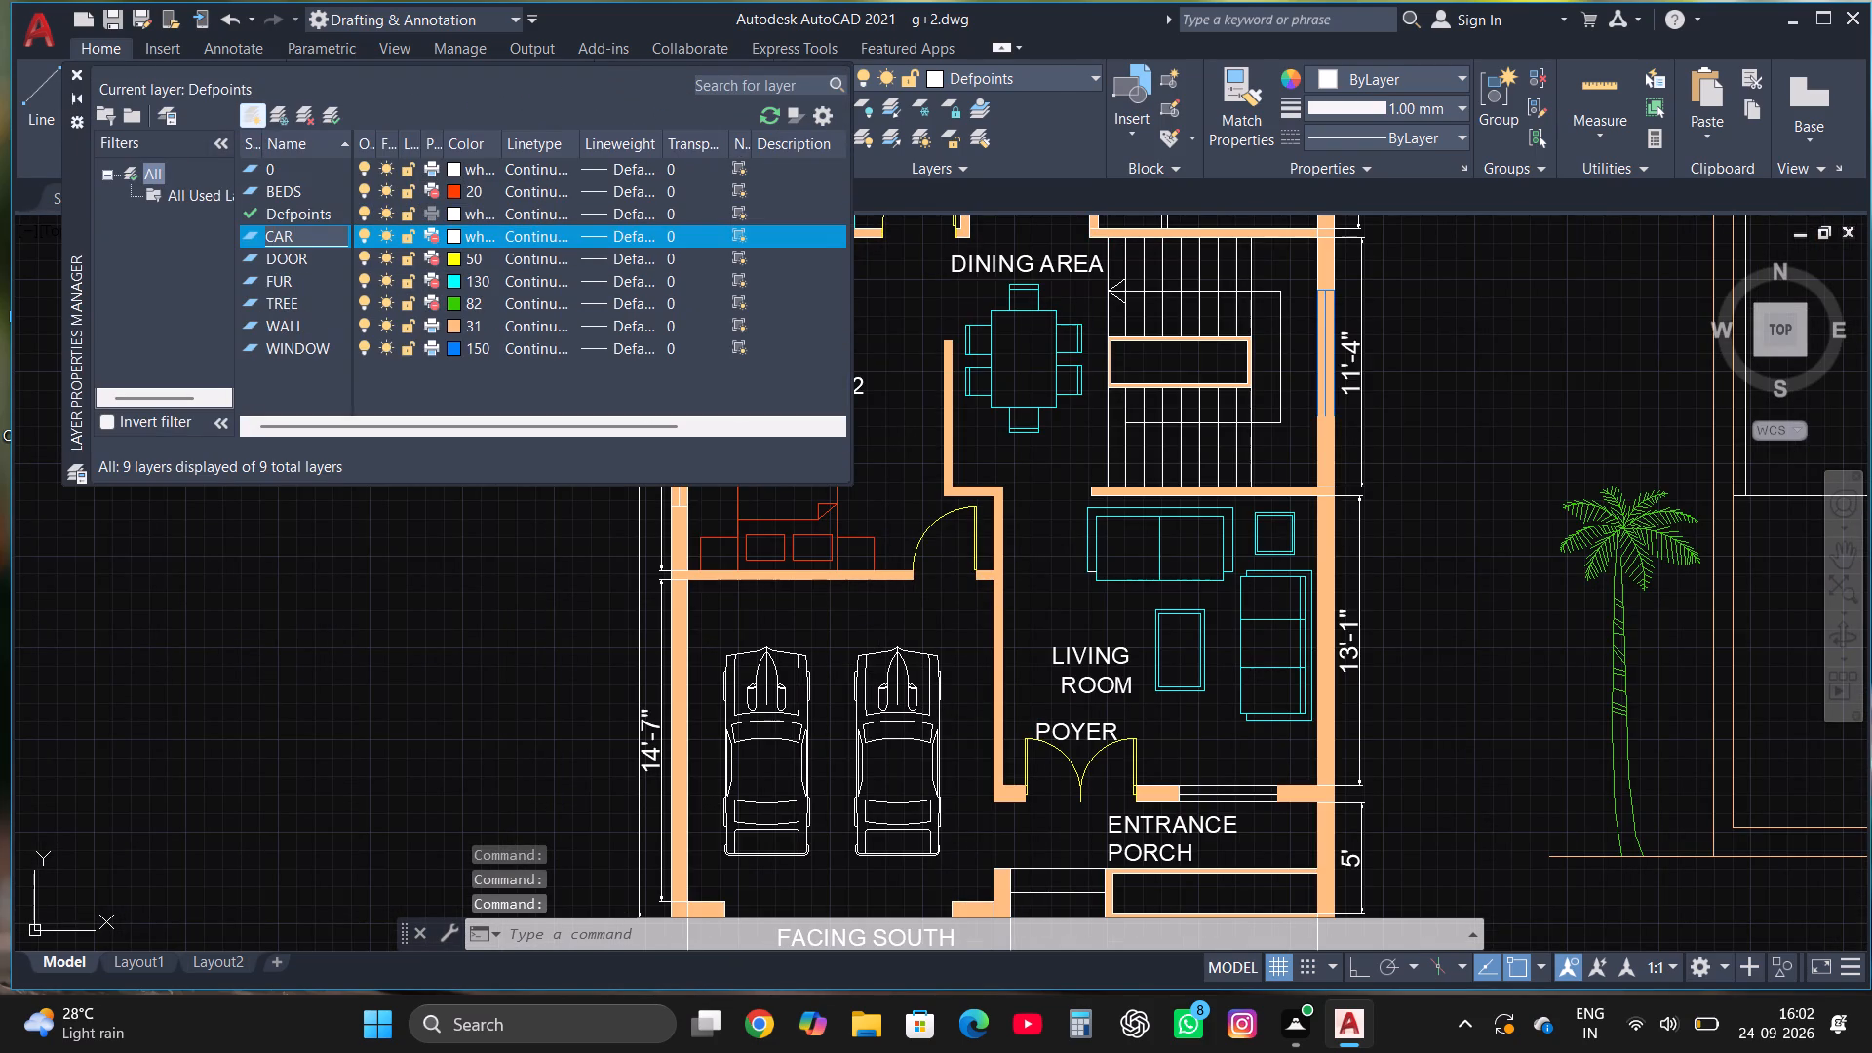
left_click(453, 238)
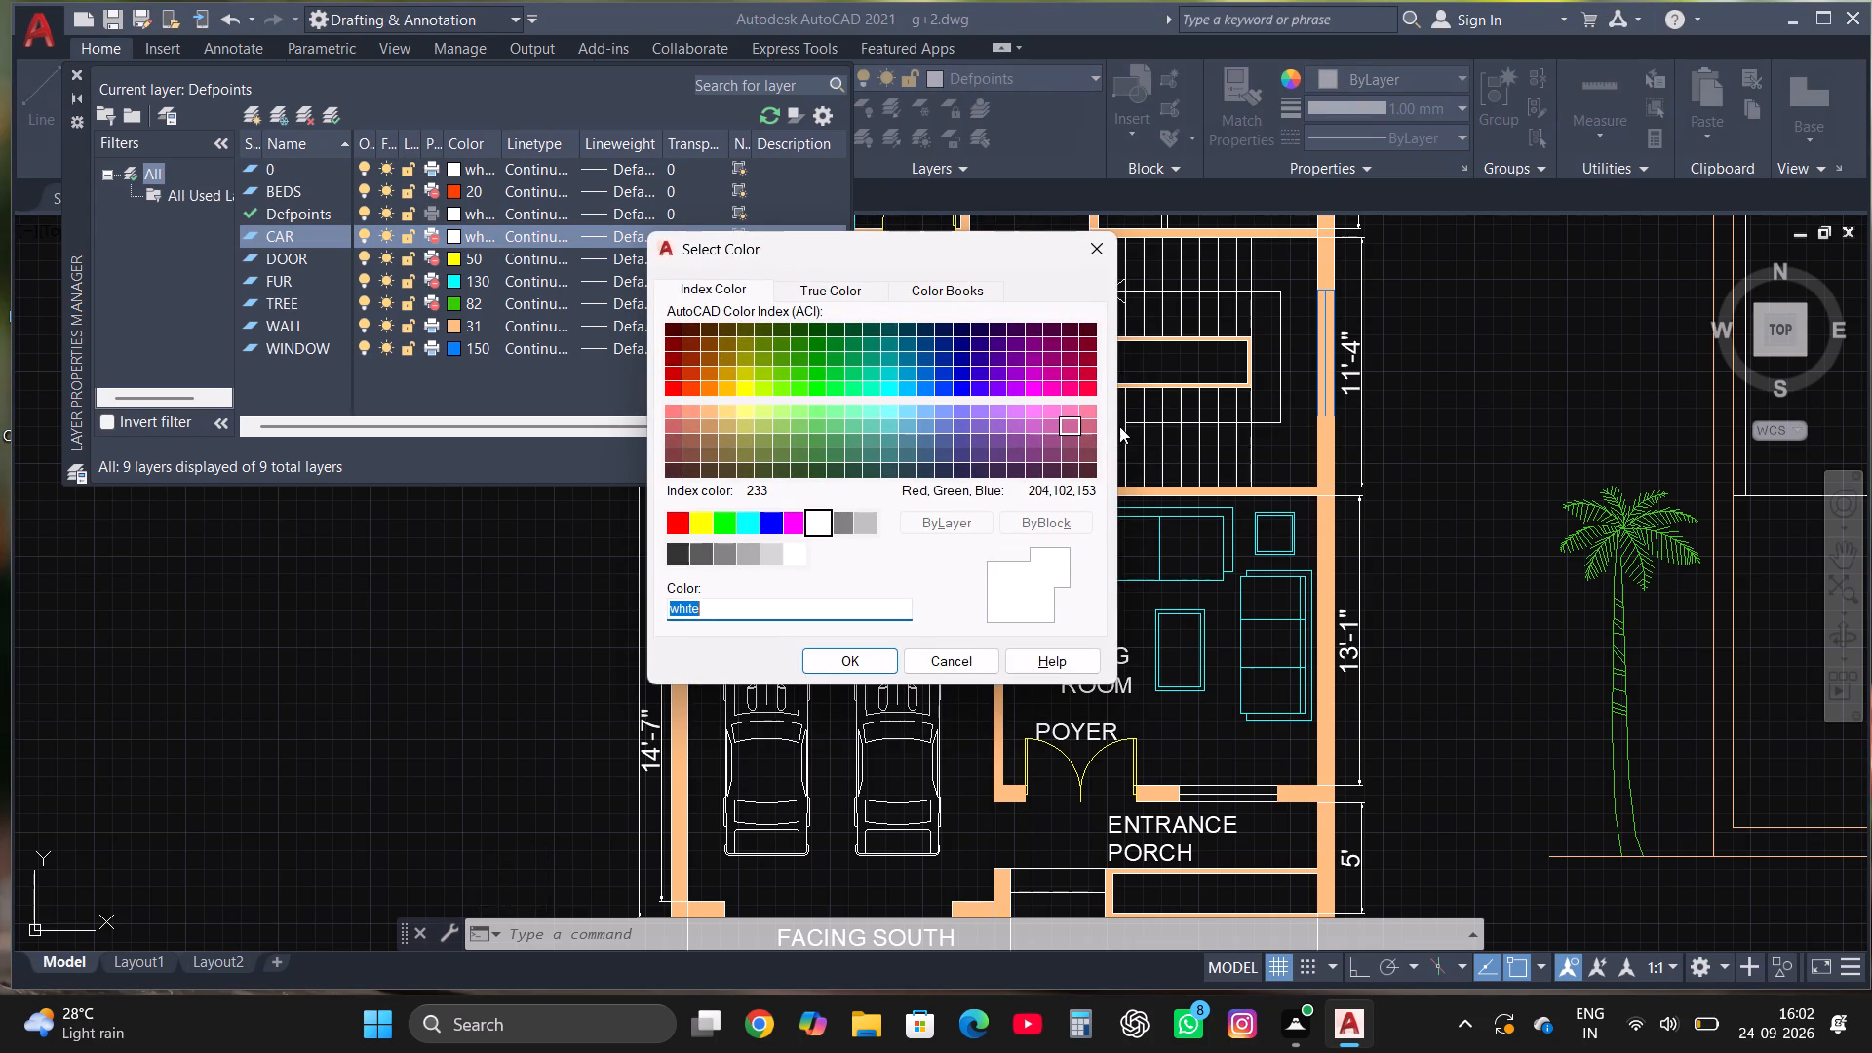
left_click(1009, 424)
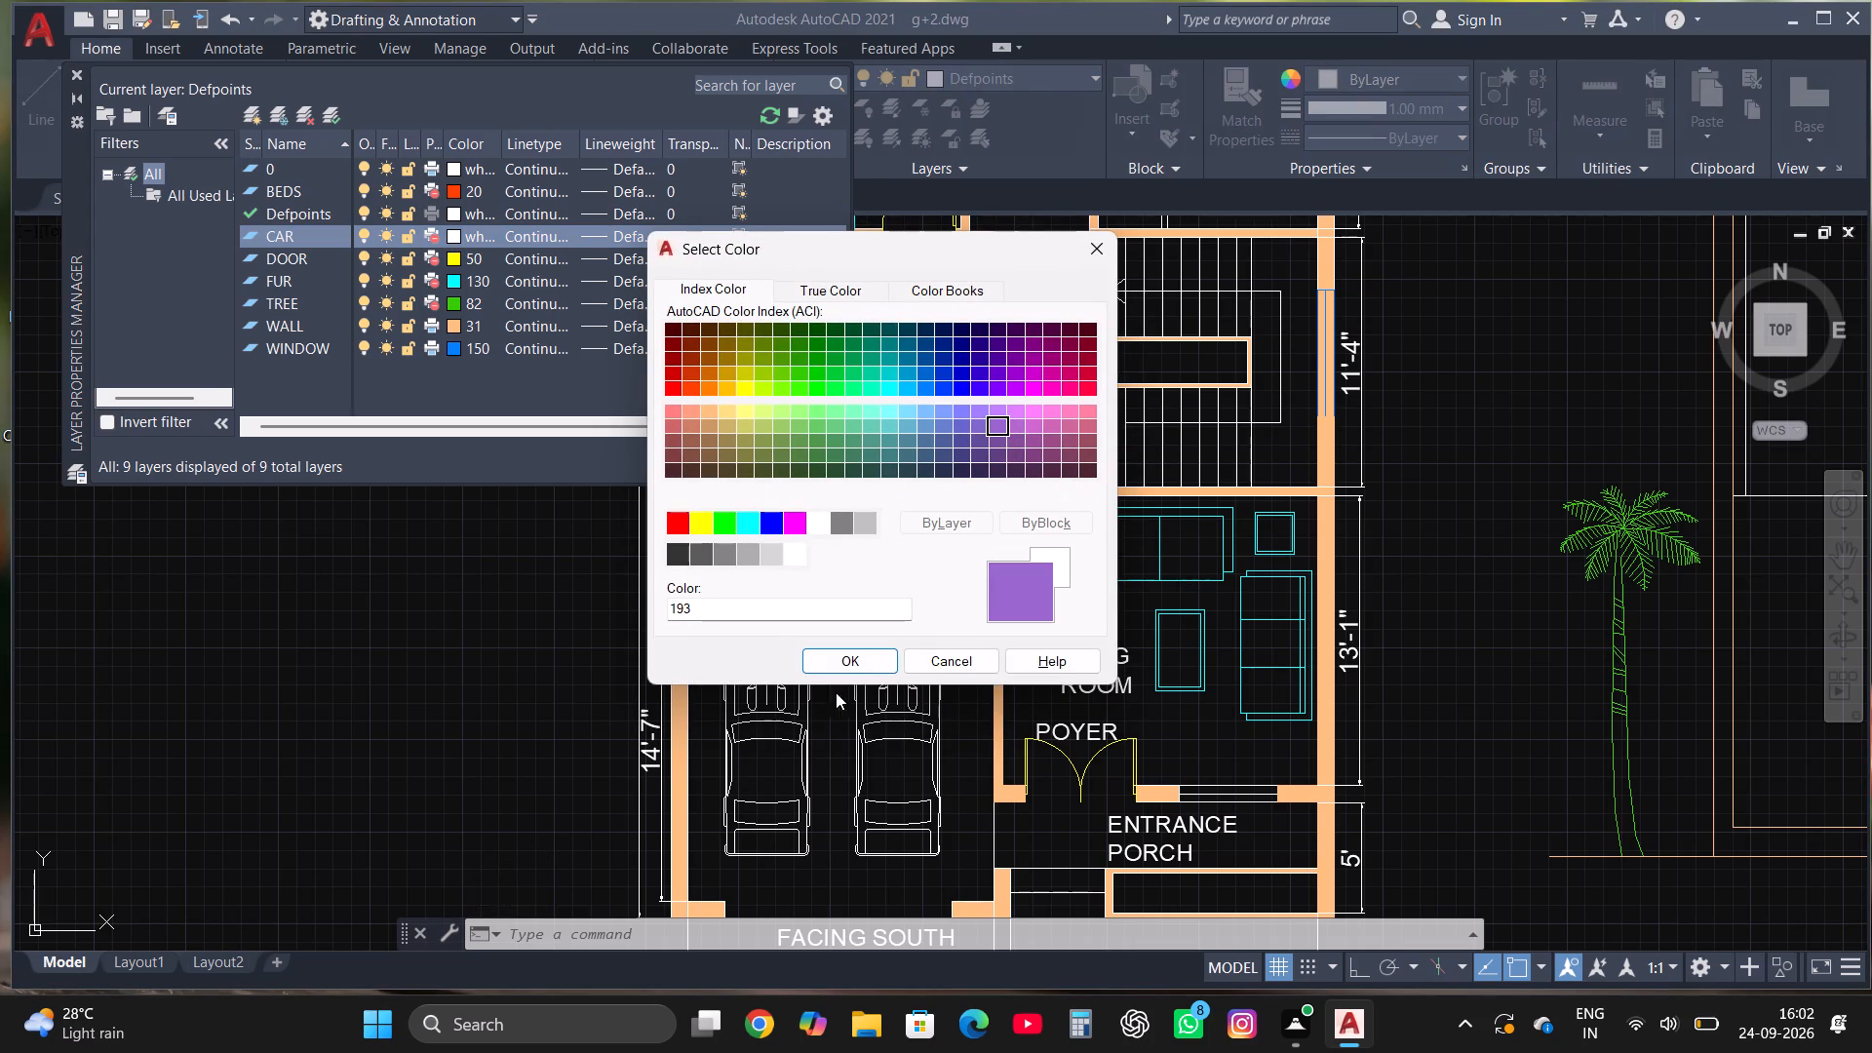
left_click(852, 651)
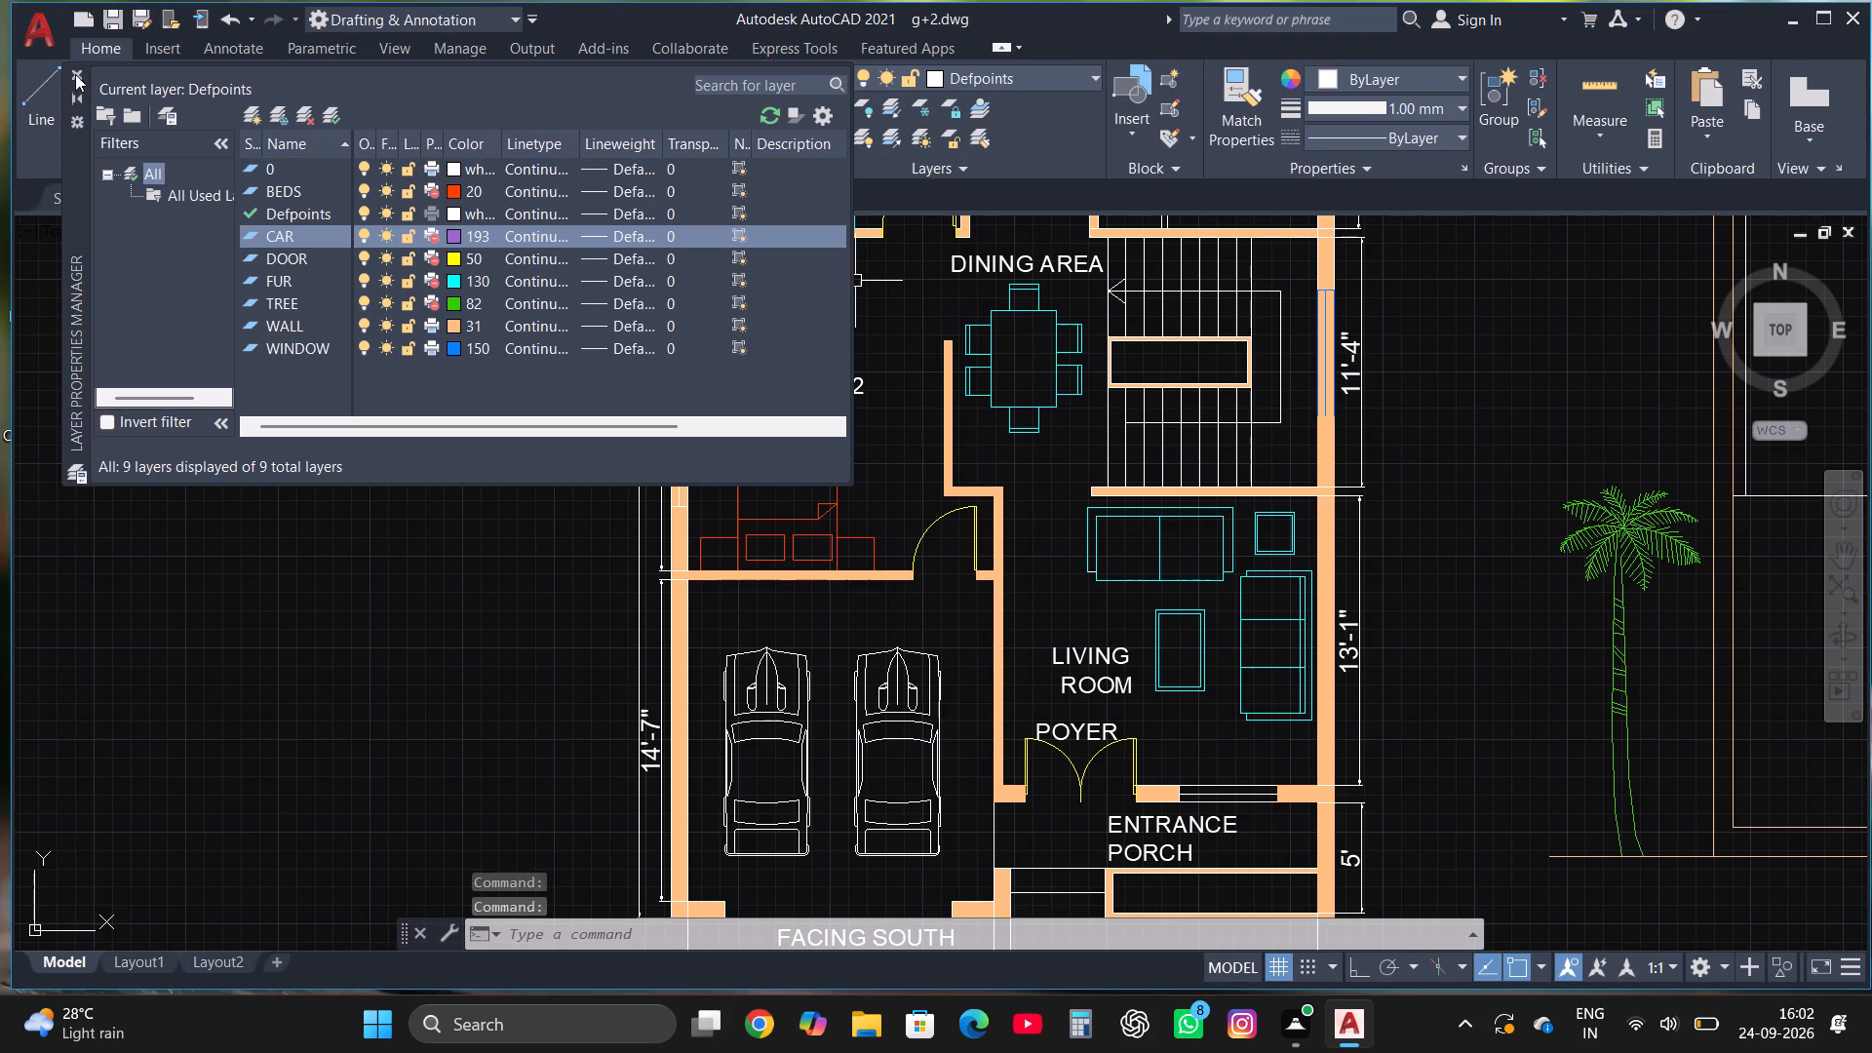
left_click(80, 69)
Put both parked cars in the ground floor plan on the CAR layer.
left_click(800, 685)
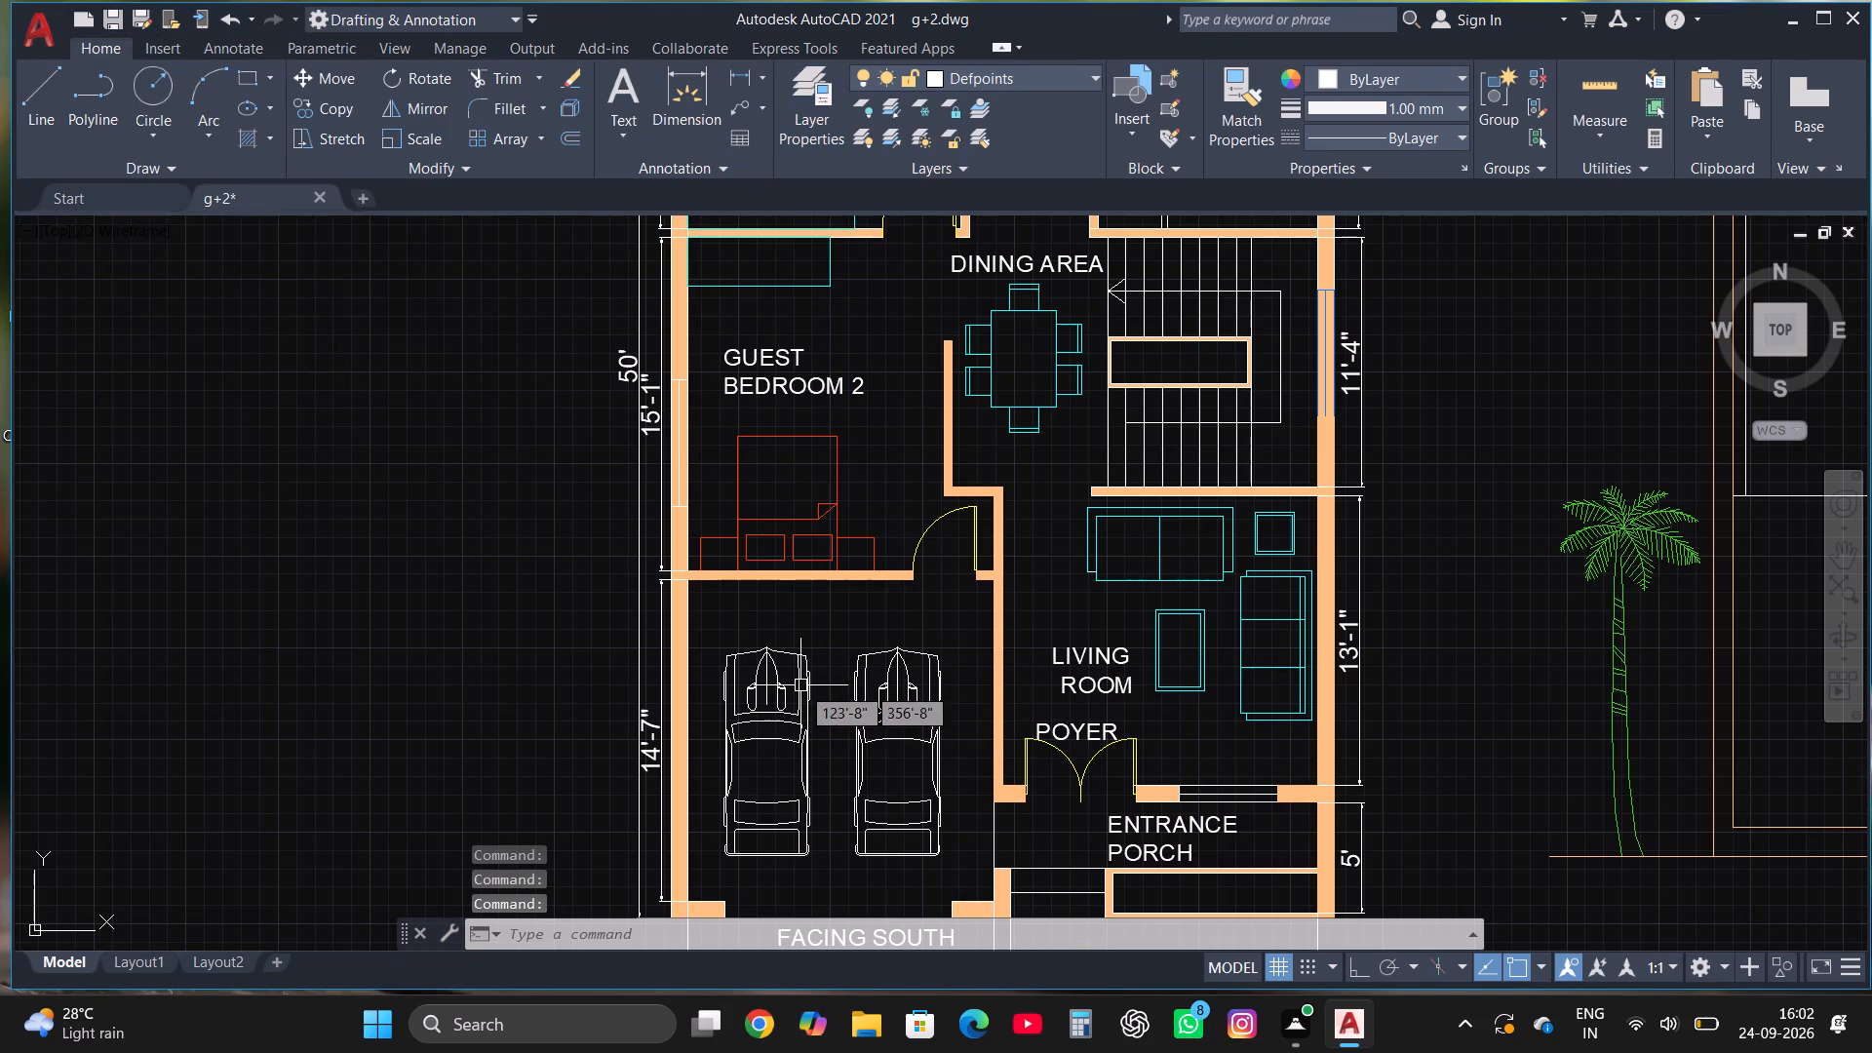
right_click(799, 685)
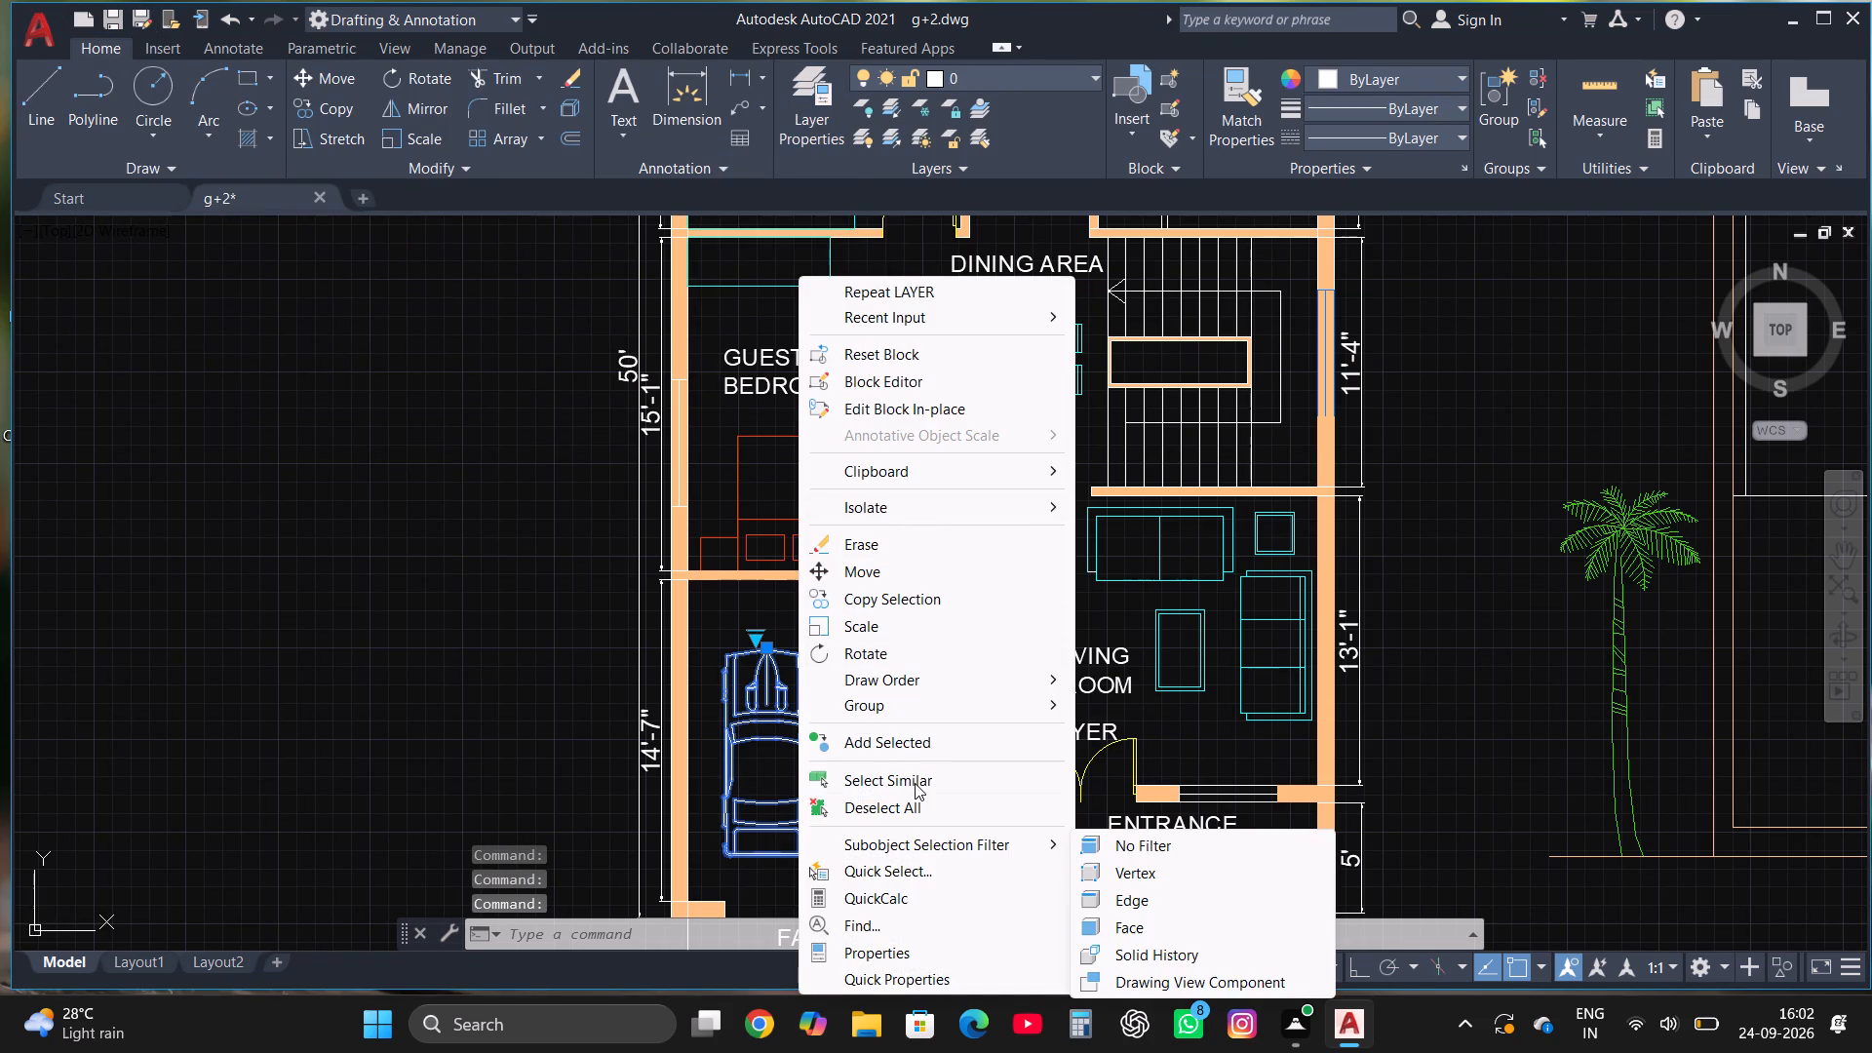
left_click(915, 783)
left_click(1044, 75)
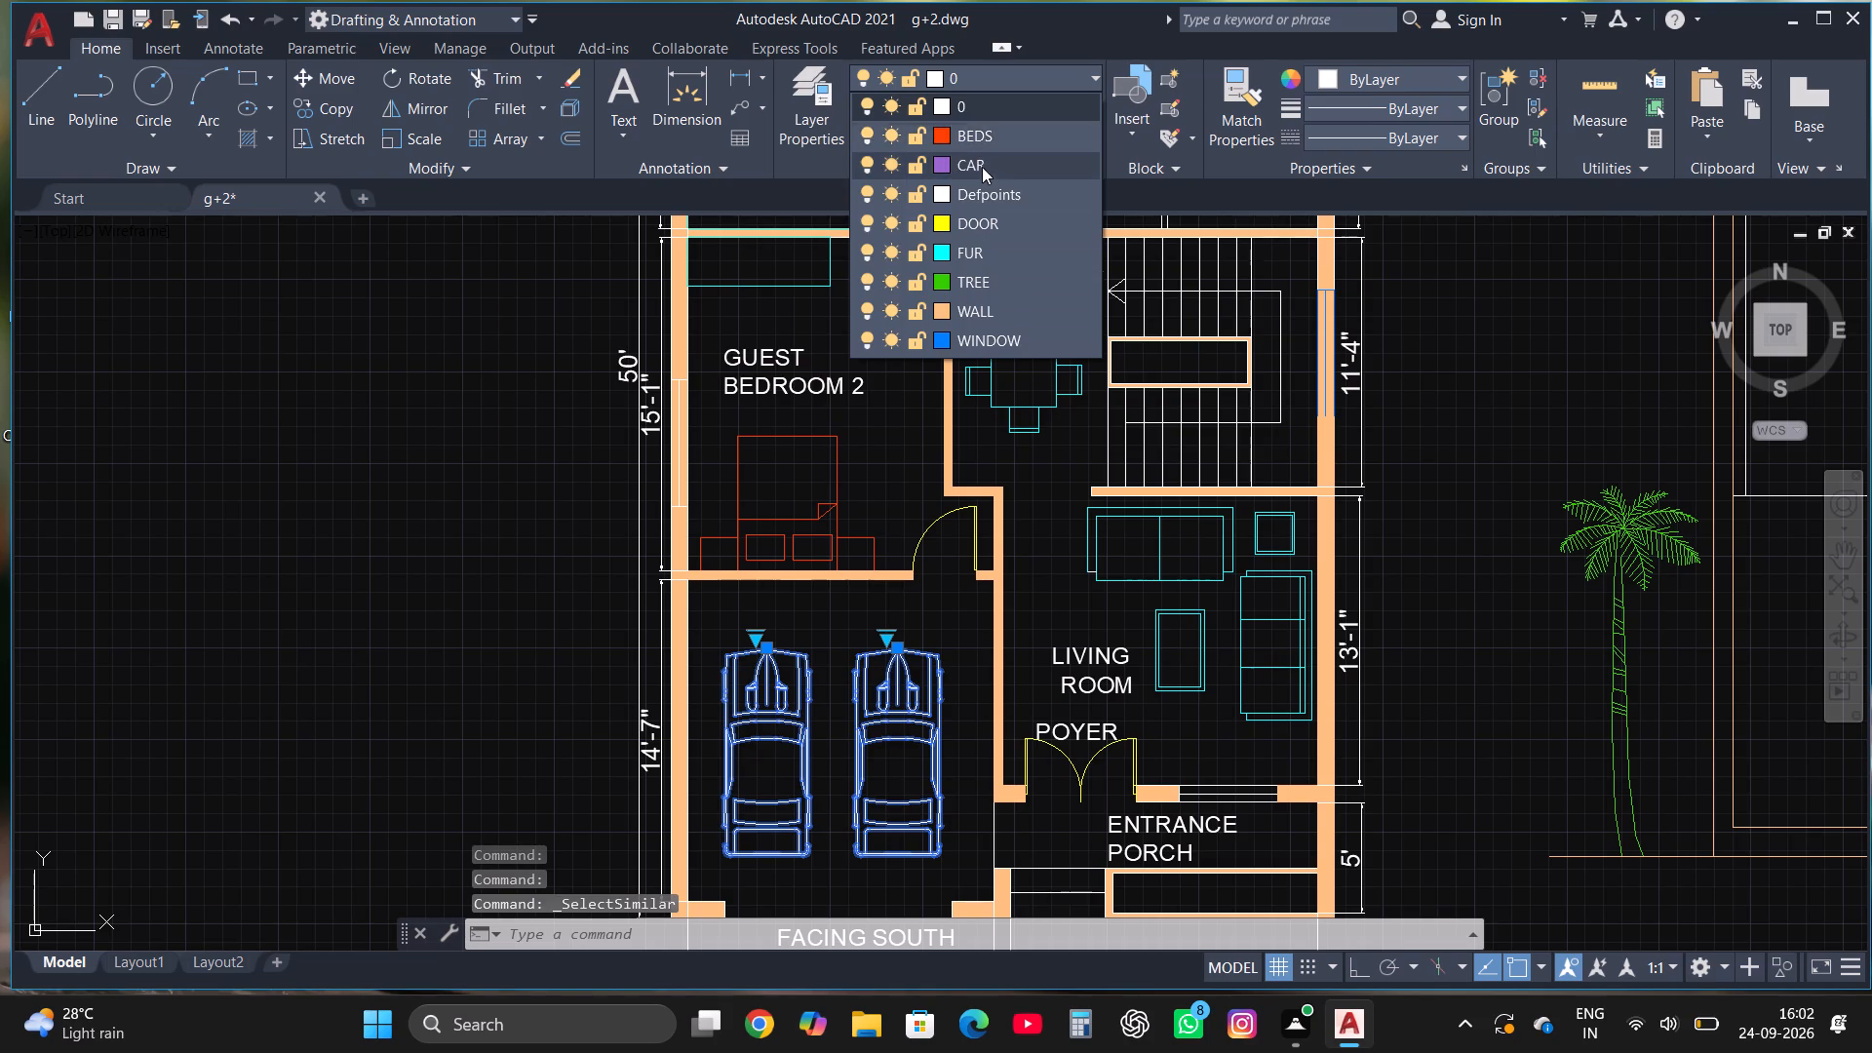
left_click(982, 165)
key("Escape")
Put all three windows of the south facing elevation on the WINDOW layer.
scroll(890, 445, "down", 2)
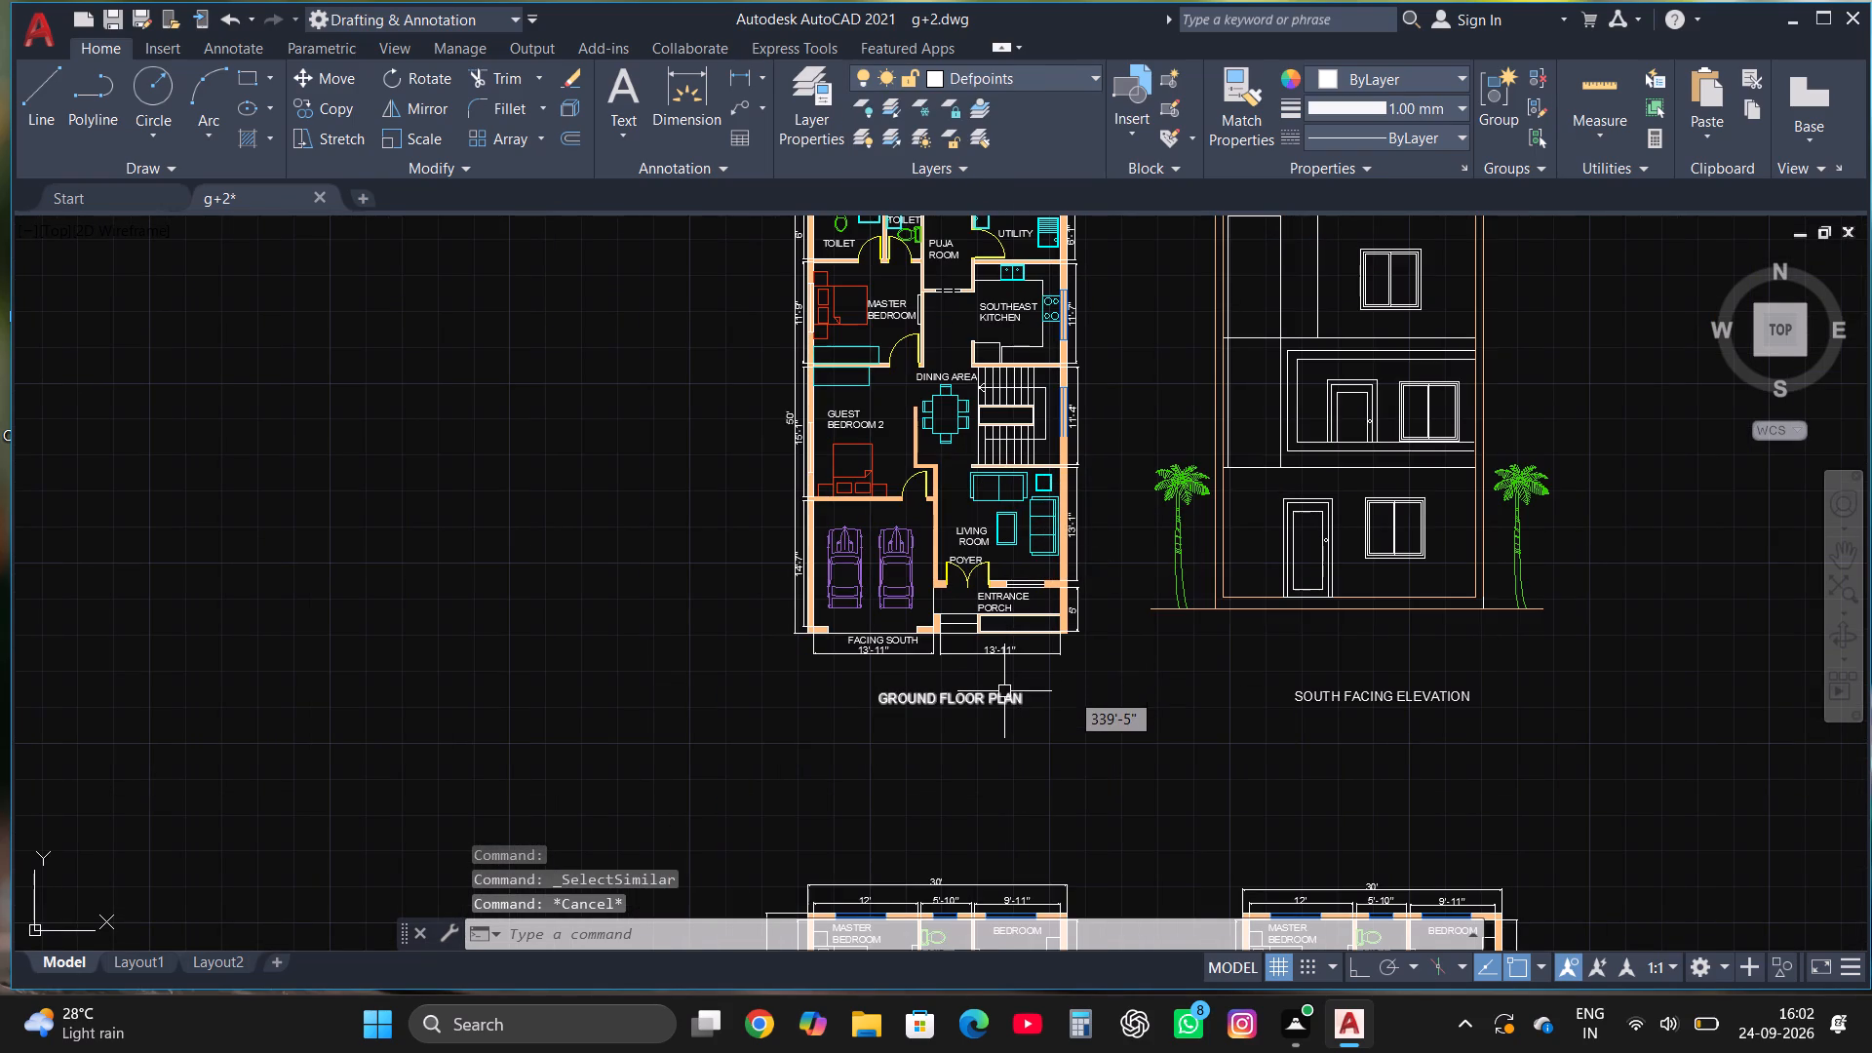
scroll(1004, 691, "down", 1)
scroll(1276, 448, "up", 1)
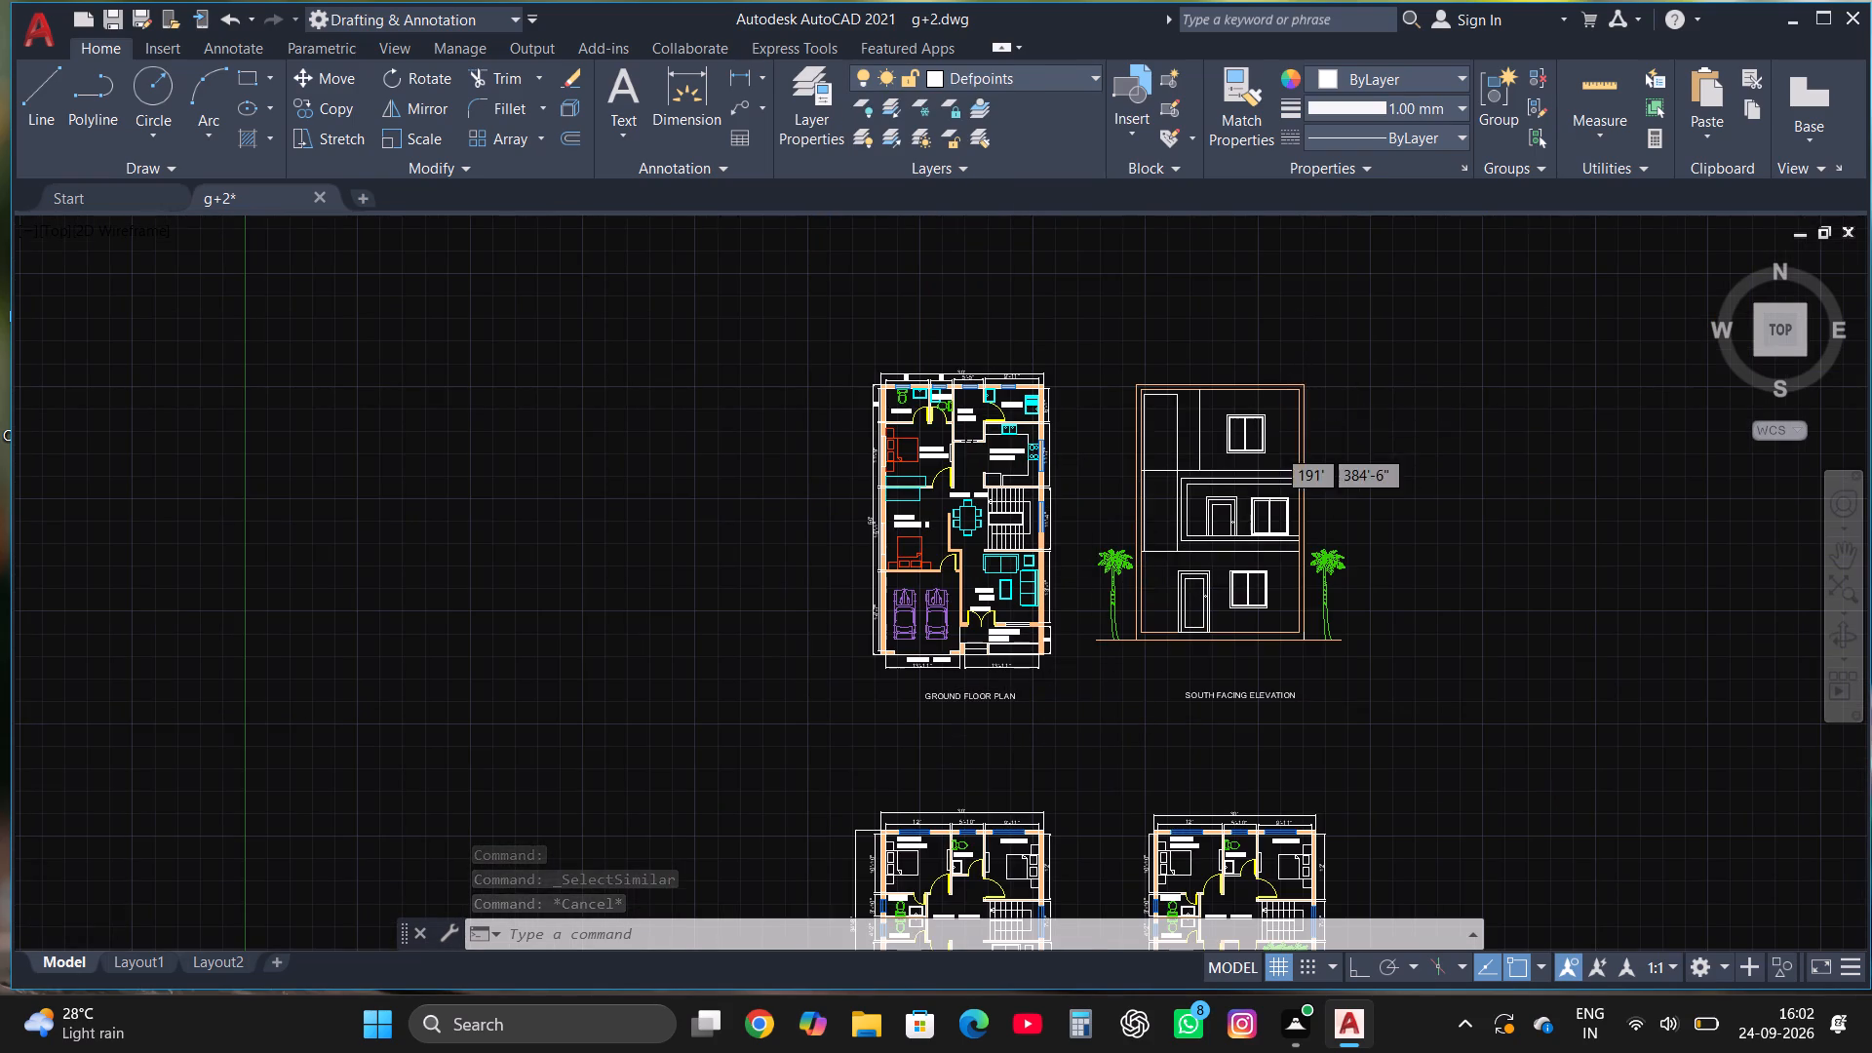
scroll(1276, 448, "up", 1)
left_click(1196, 401)
right_click(1193, 401)
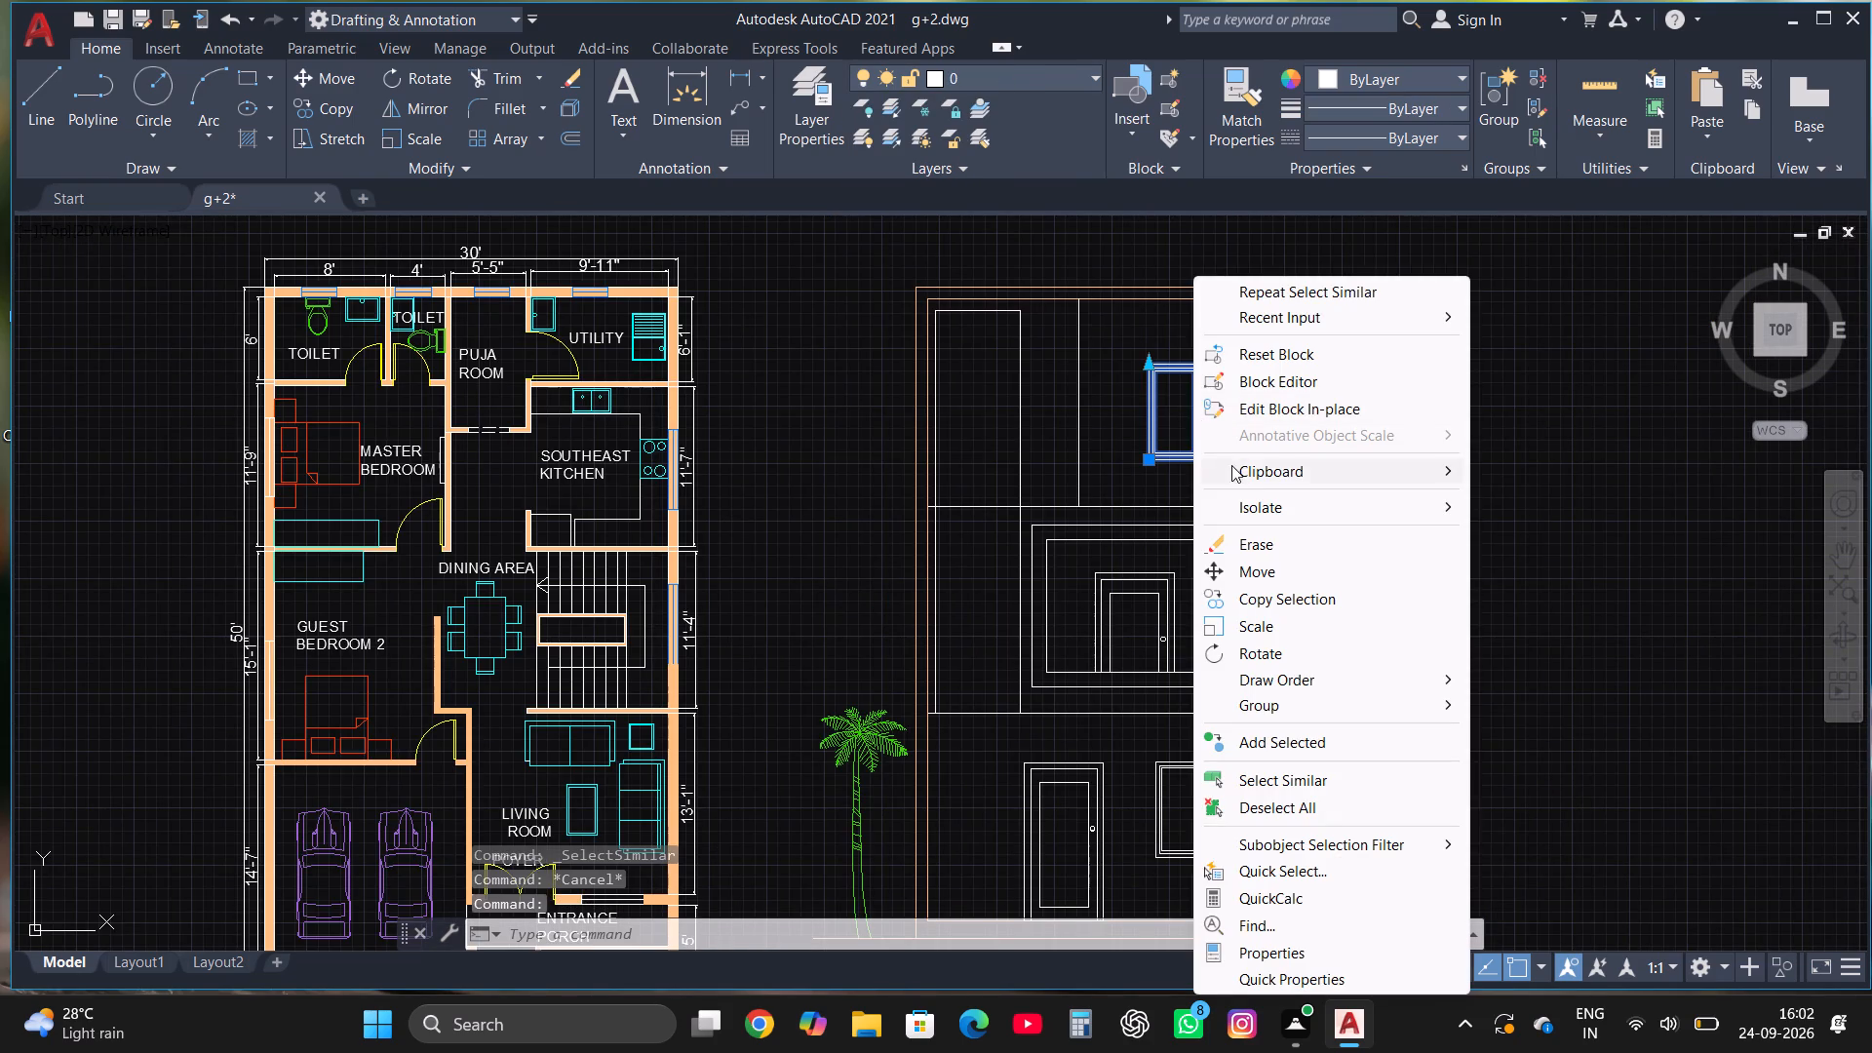
left_click(1307, 780)
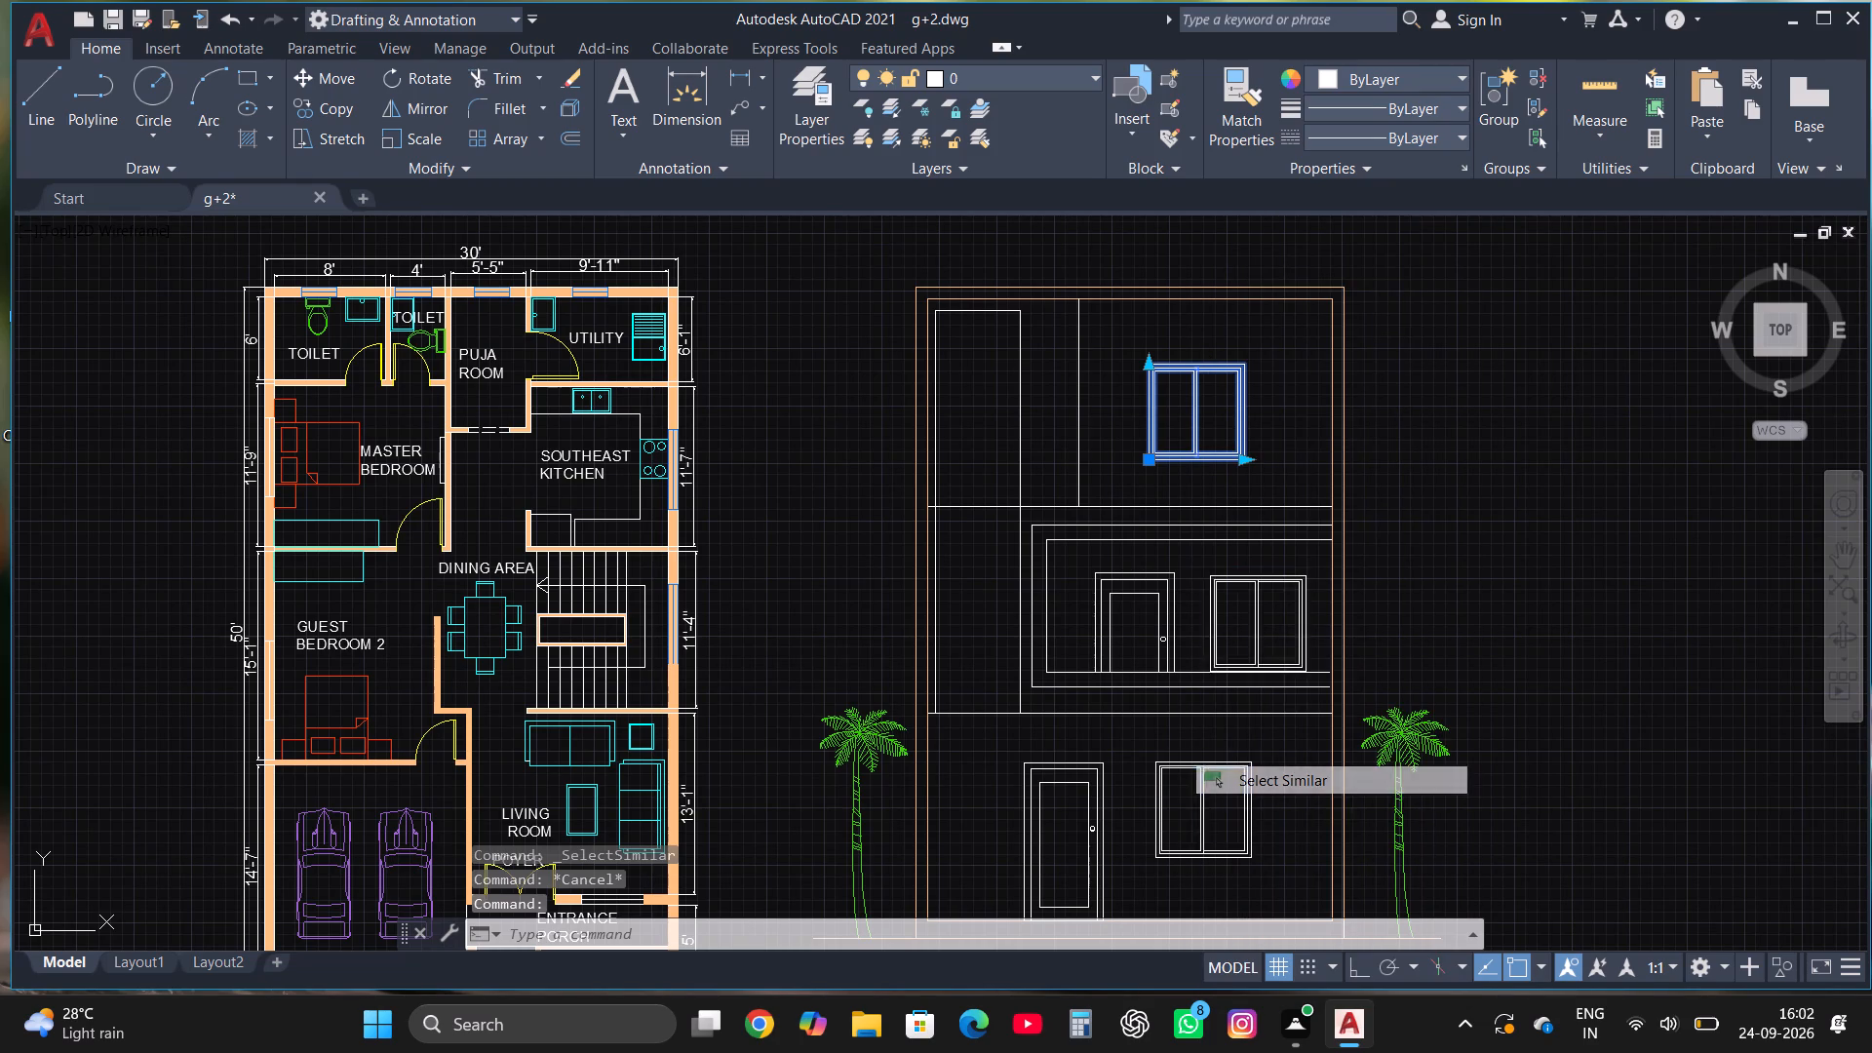
left_click(955, 71)
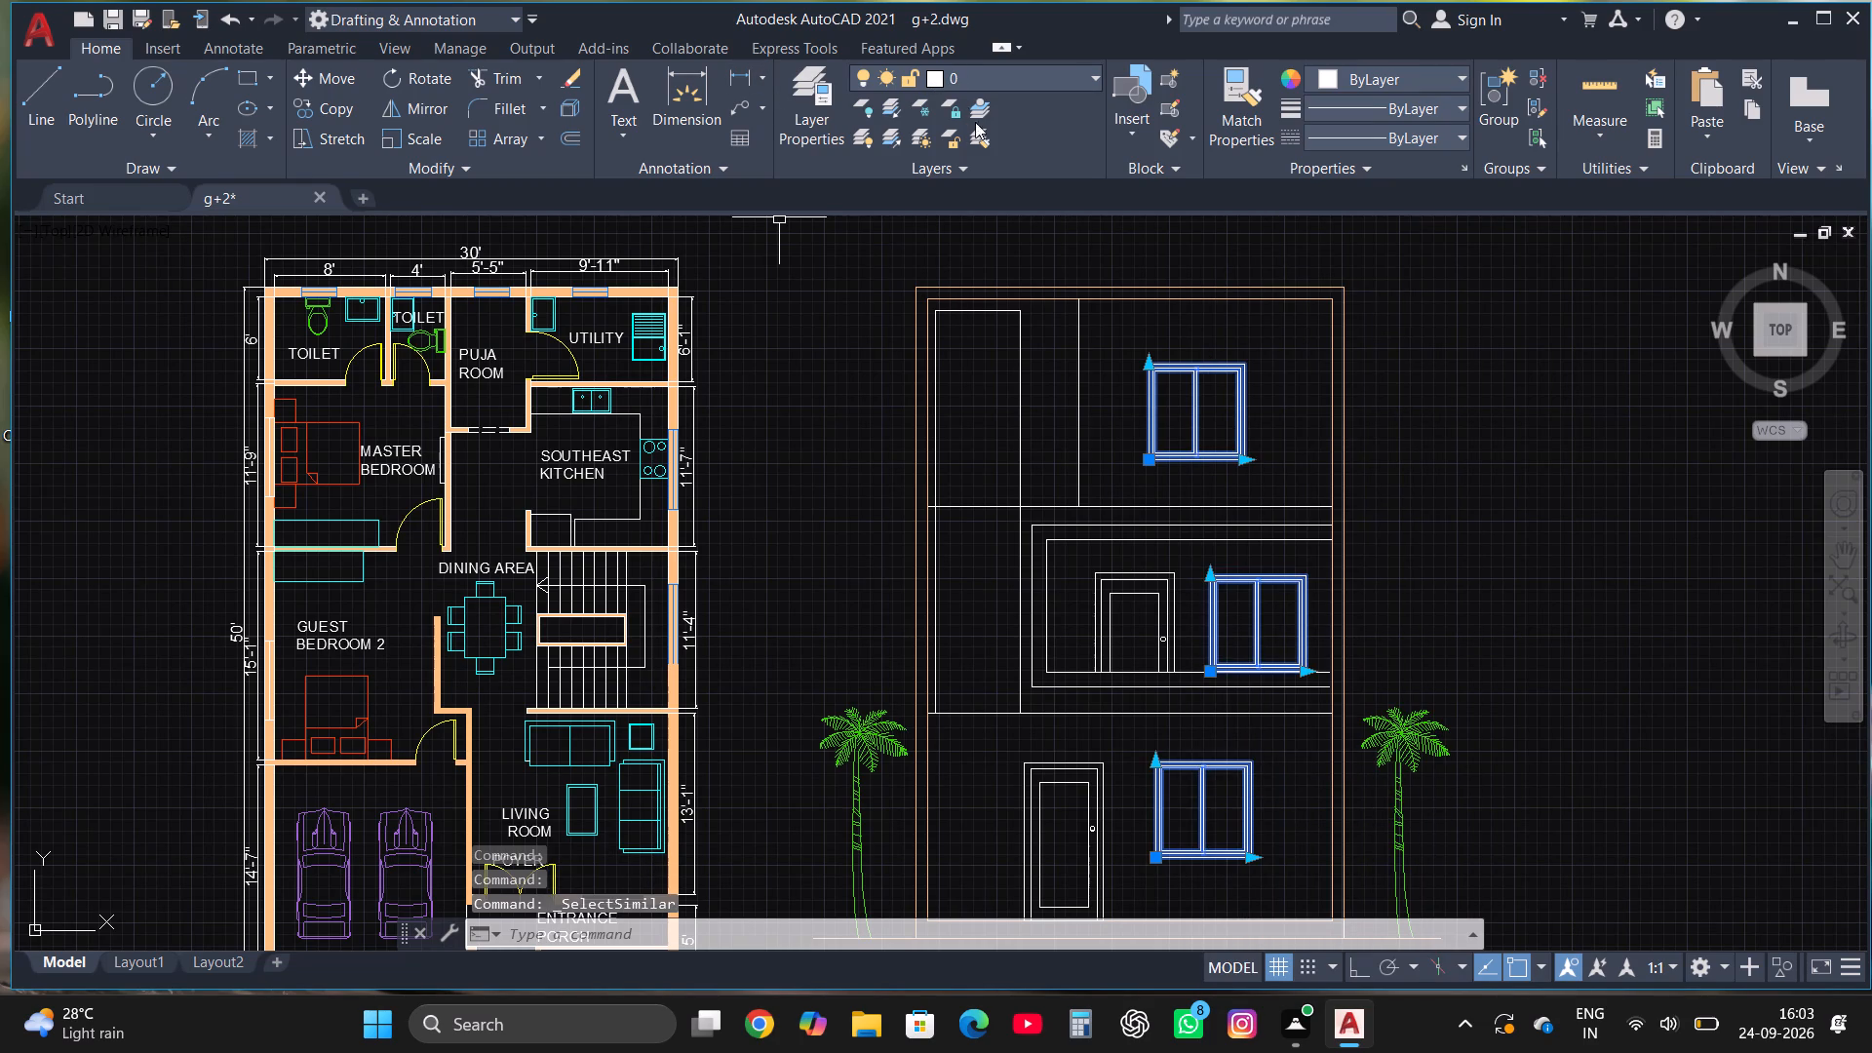
left_click(997, 349)
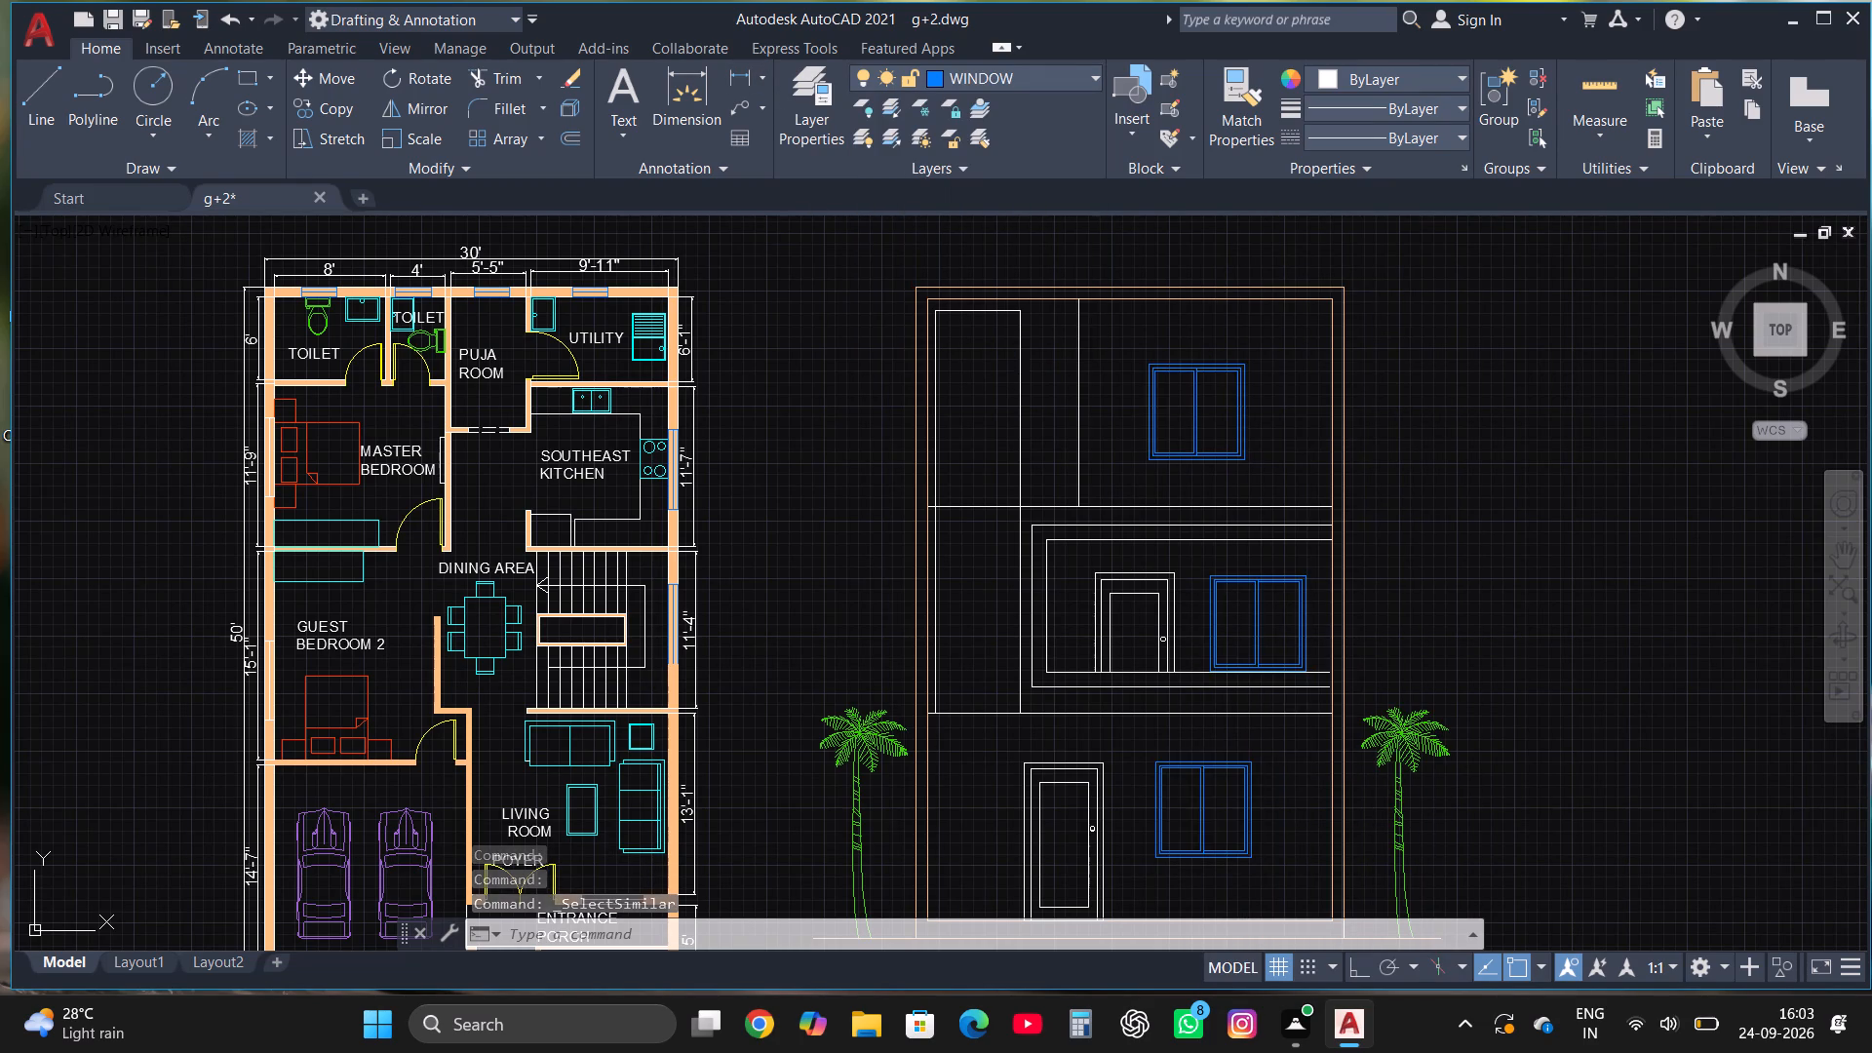
key("Escape")
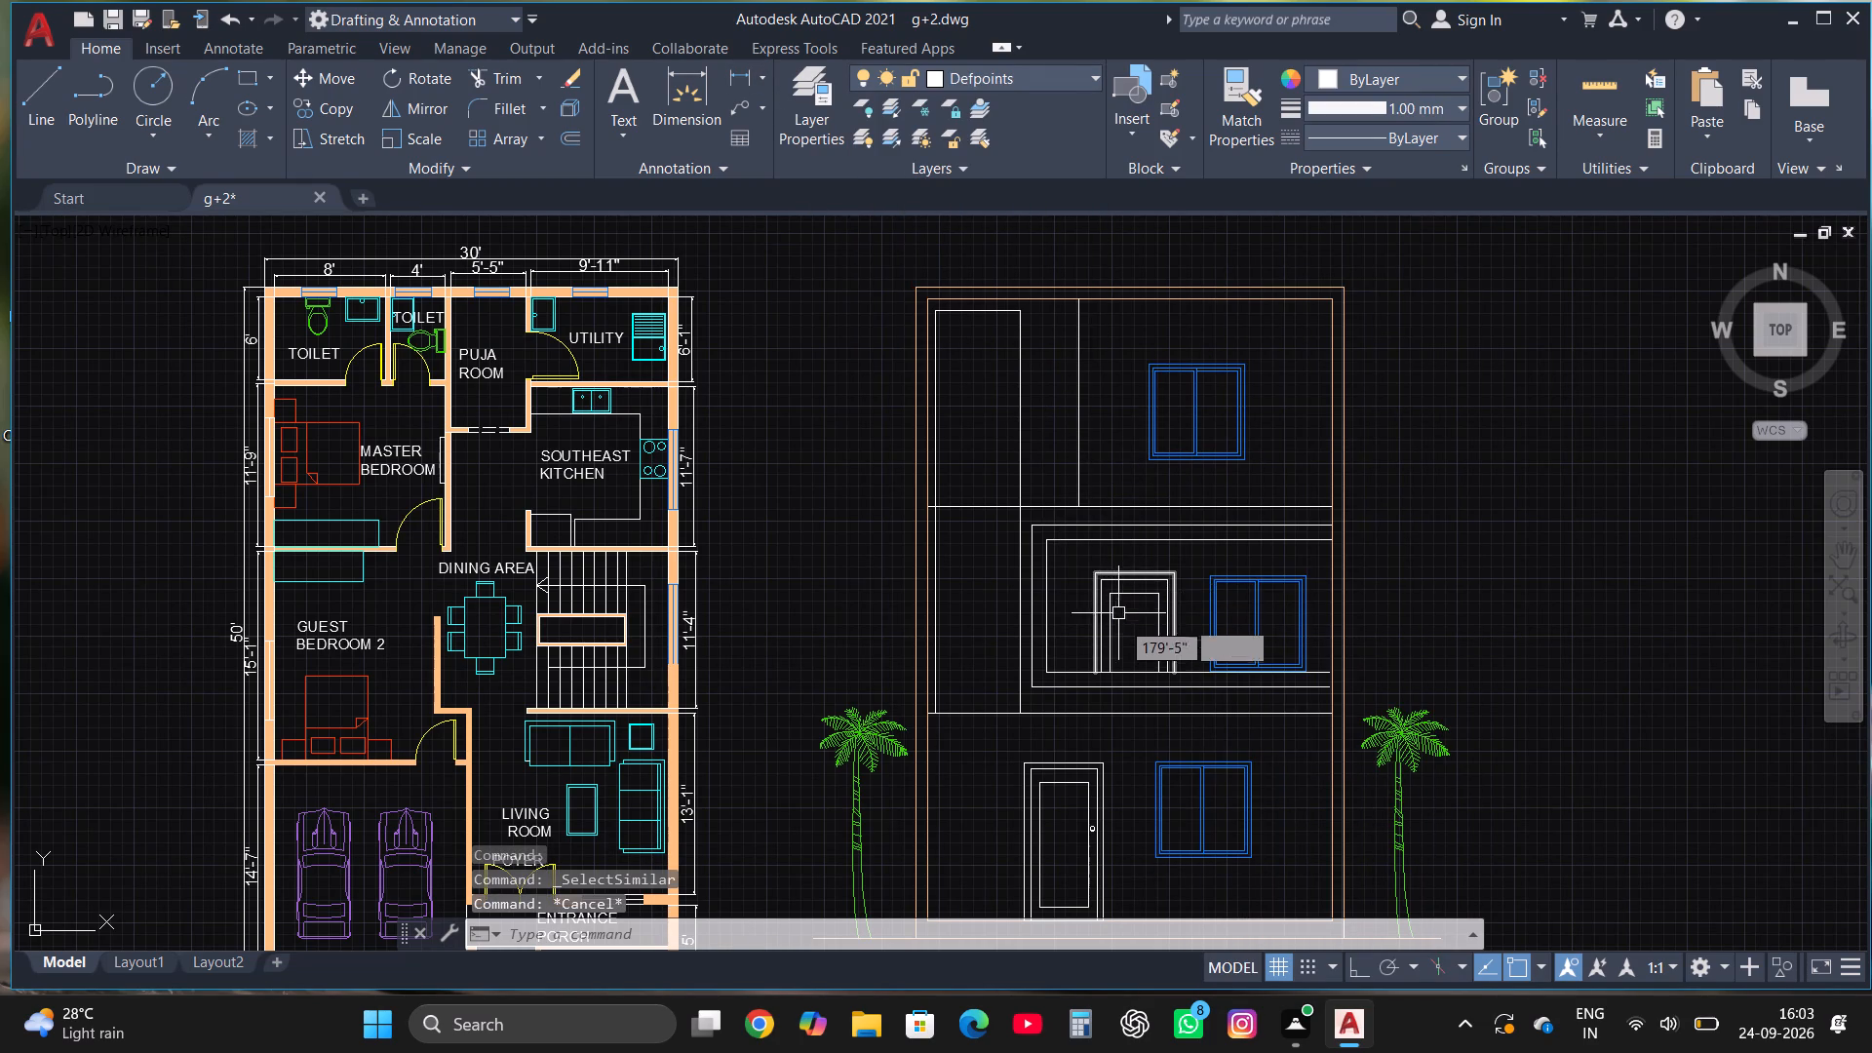
Put the south facing elevation's two doors, including their frames and knobs, on the DOOR layer.
left_click(1122, 625)
left_click(1080, 569)
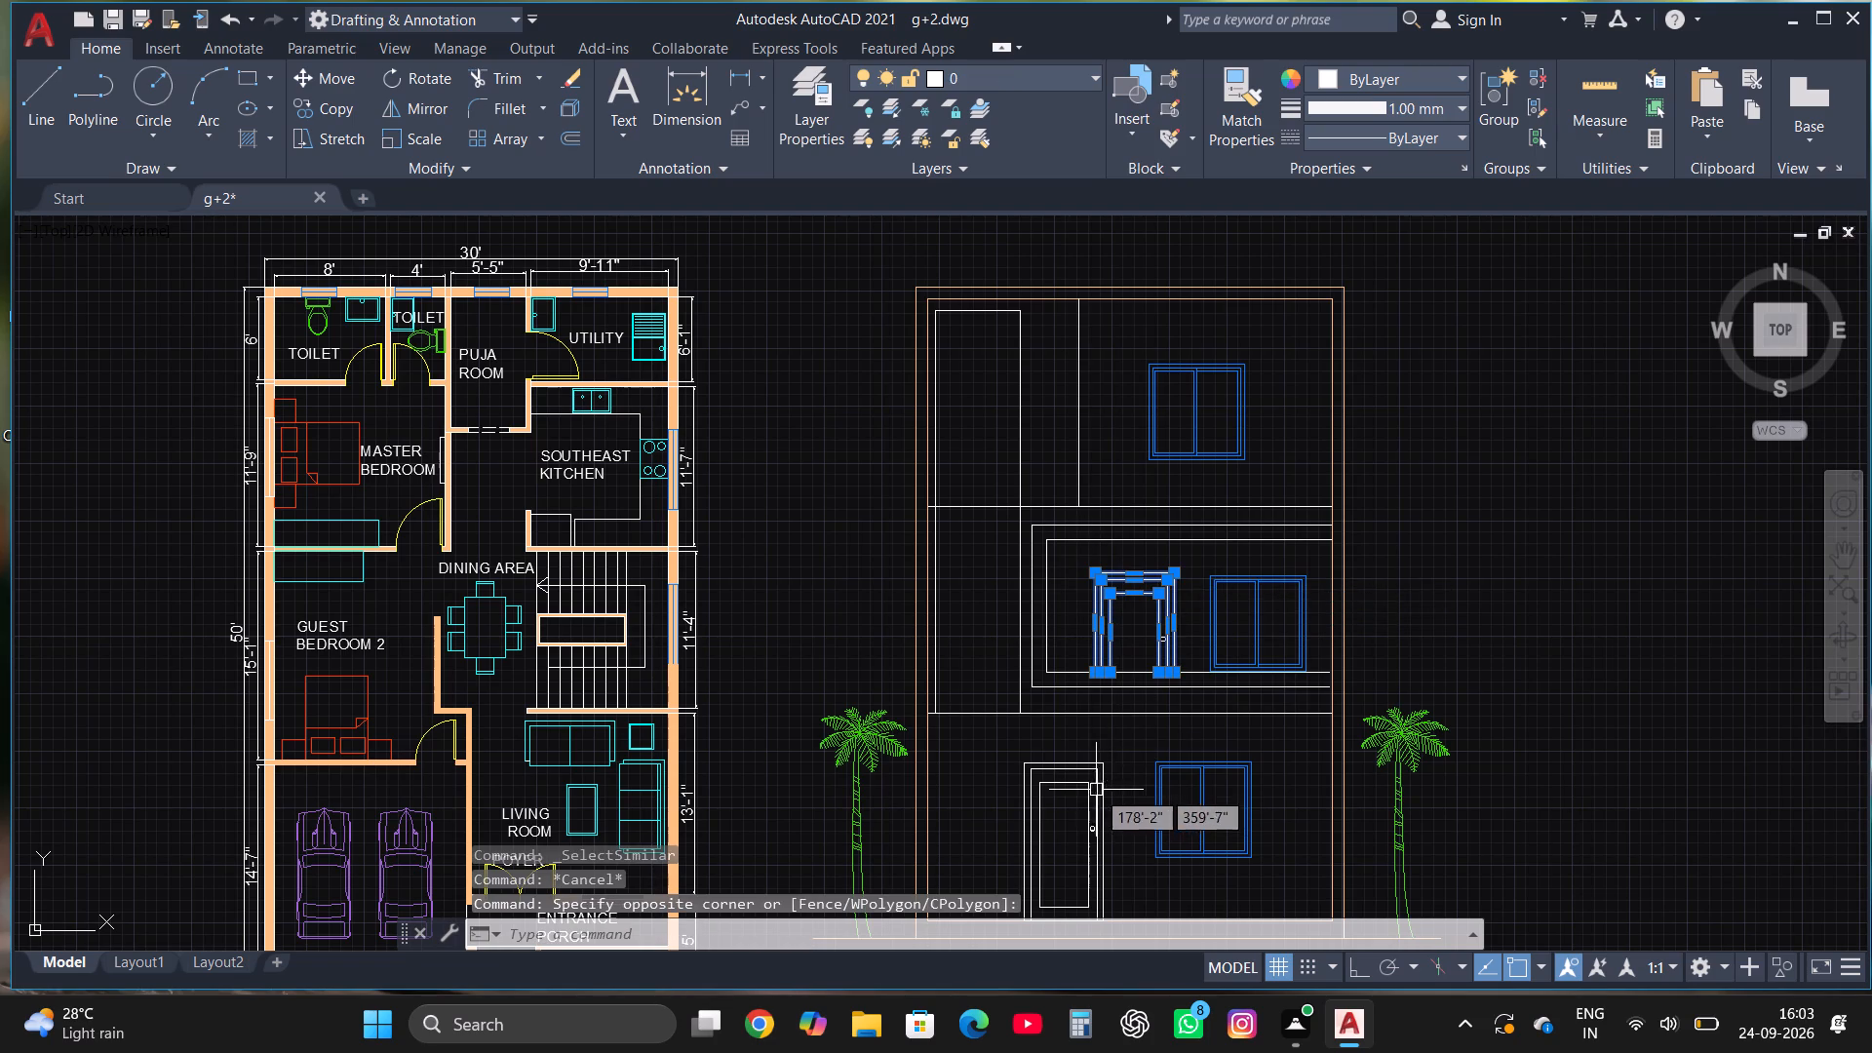
left_click(1096, 791)
scroll(1105, 808, "down", 3)
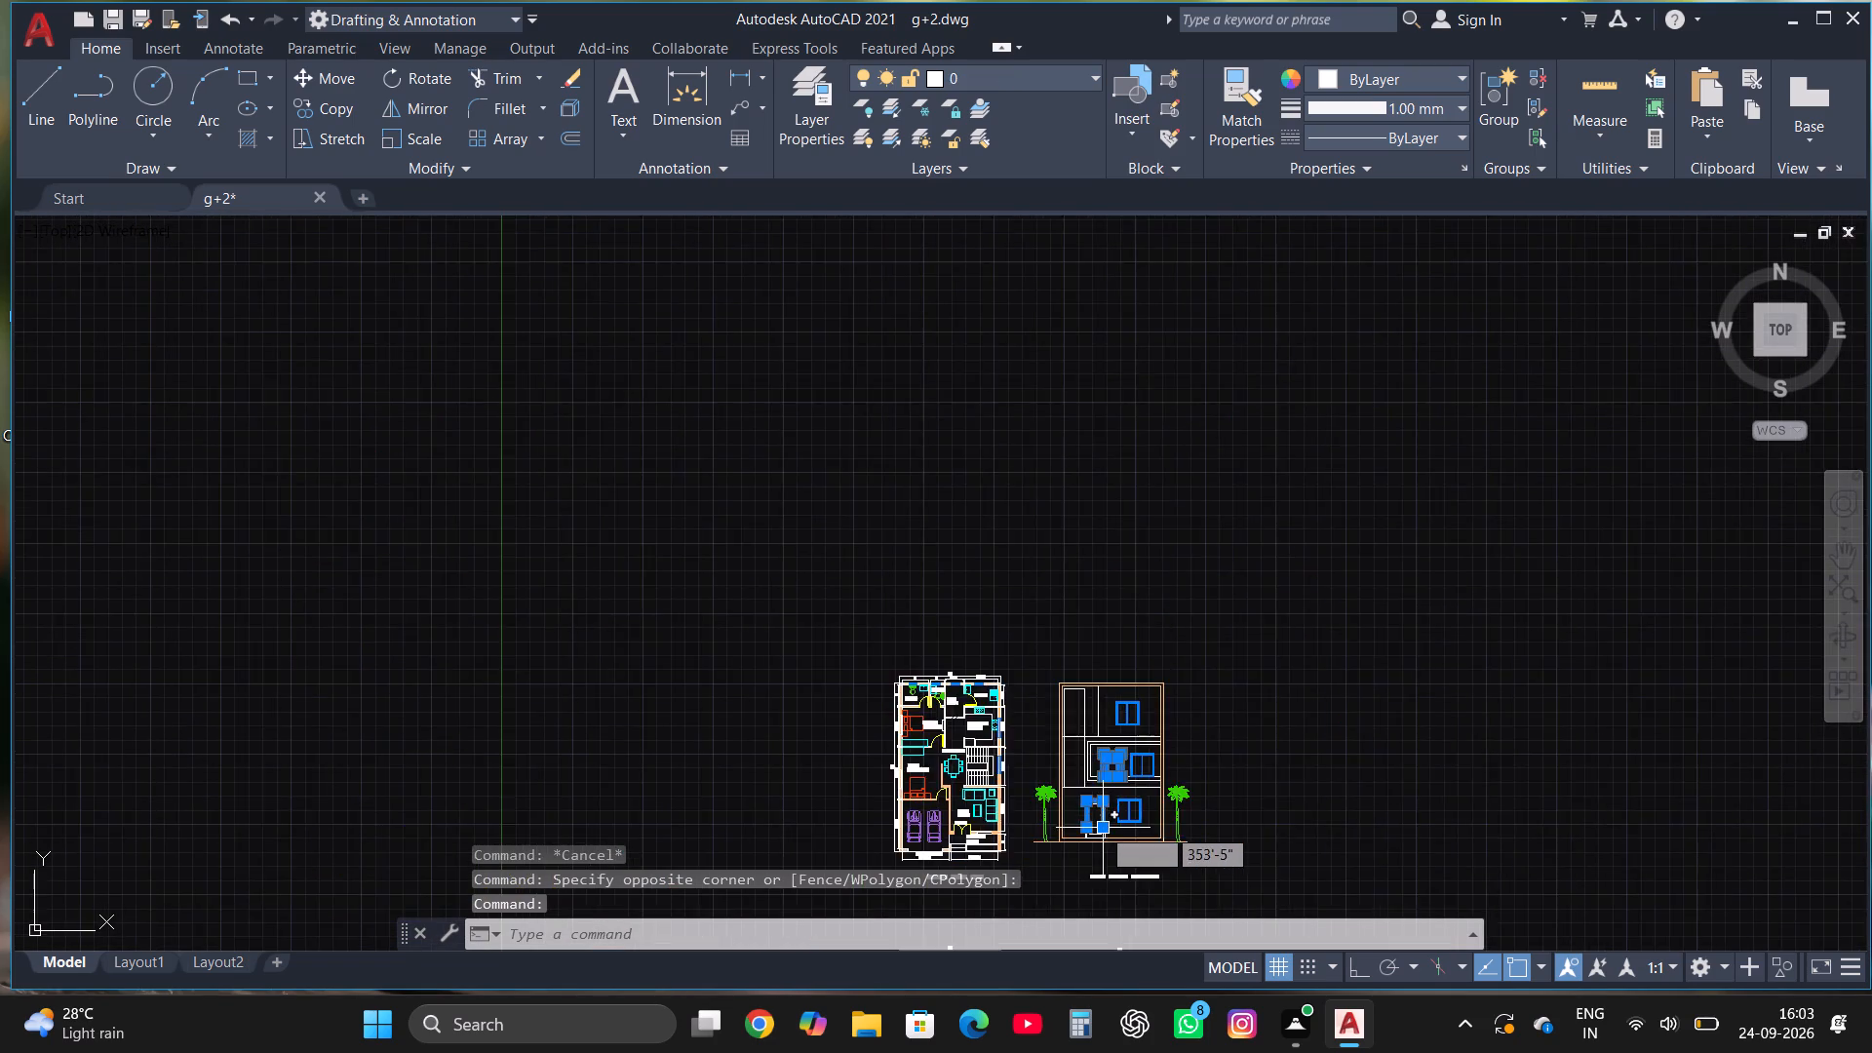
scroll(1101, 829, "up", 5)
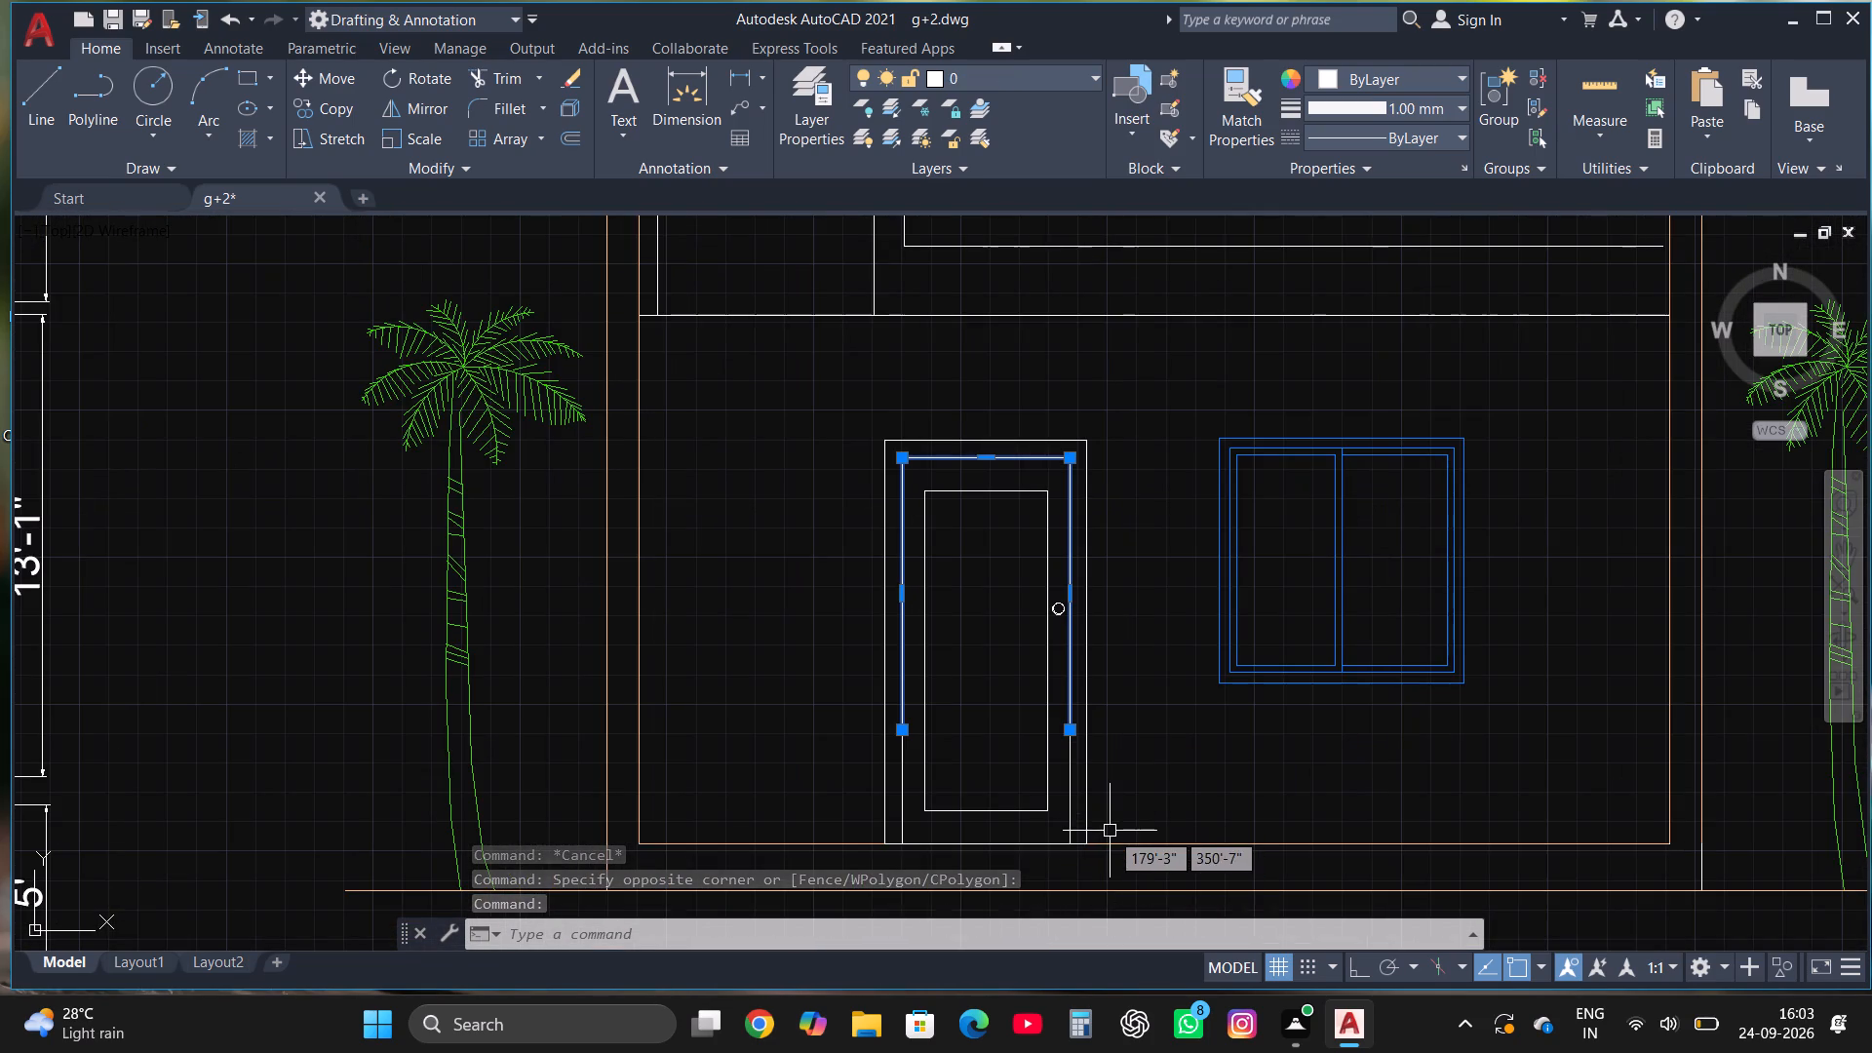
left_click(1110, 831)
left_click(868, 413)
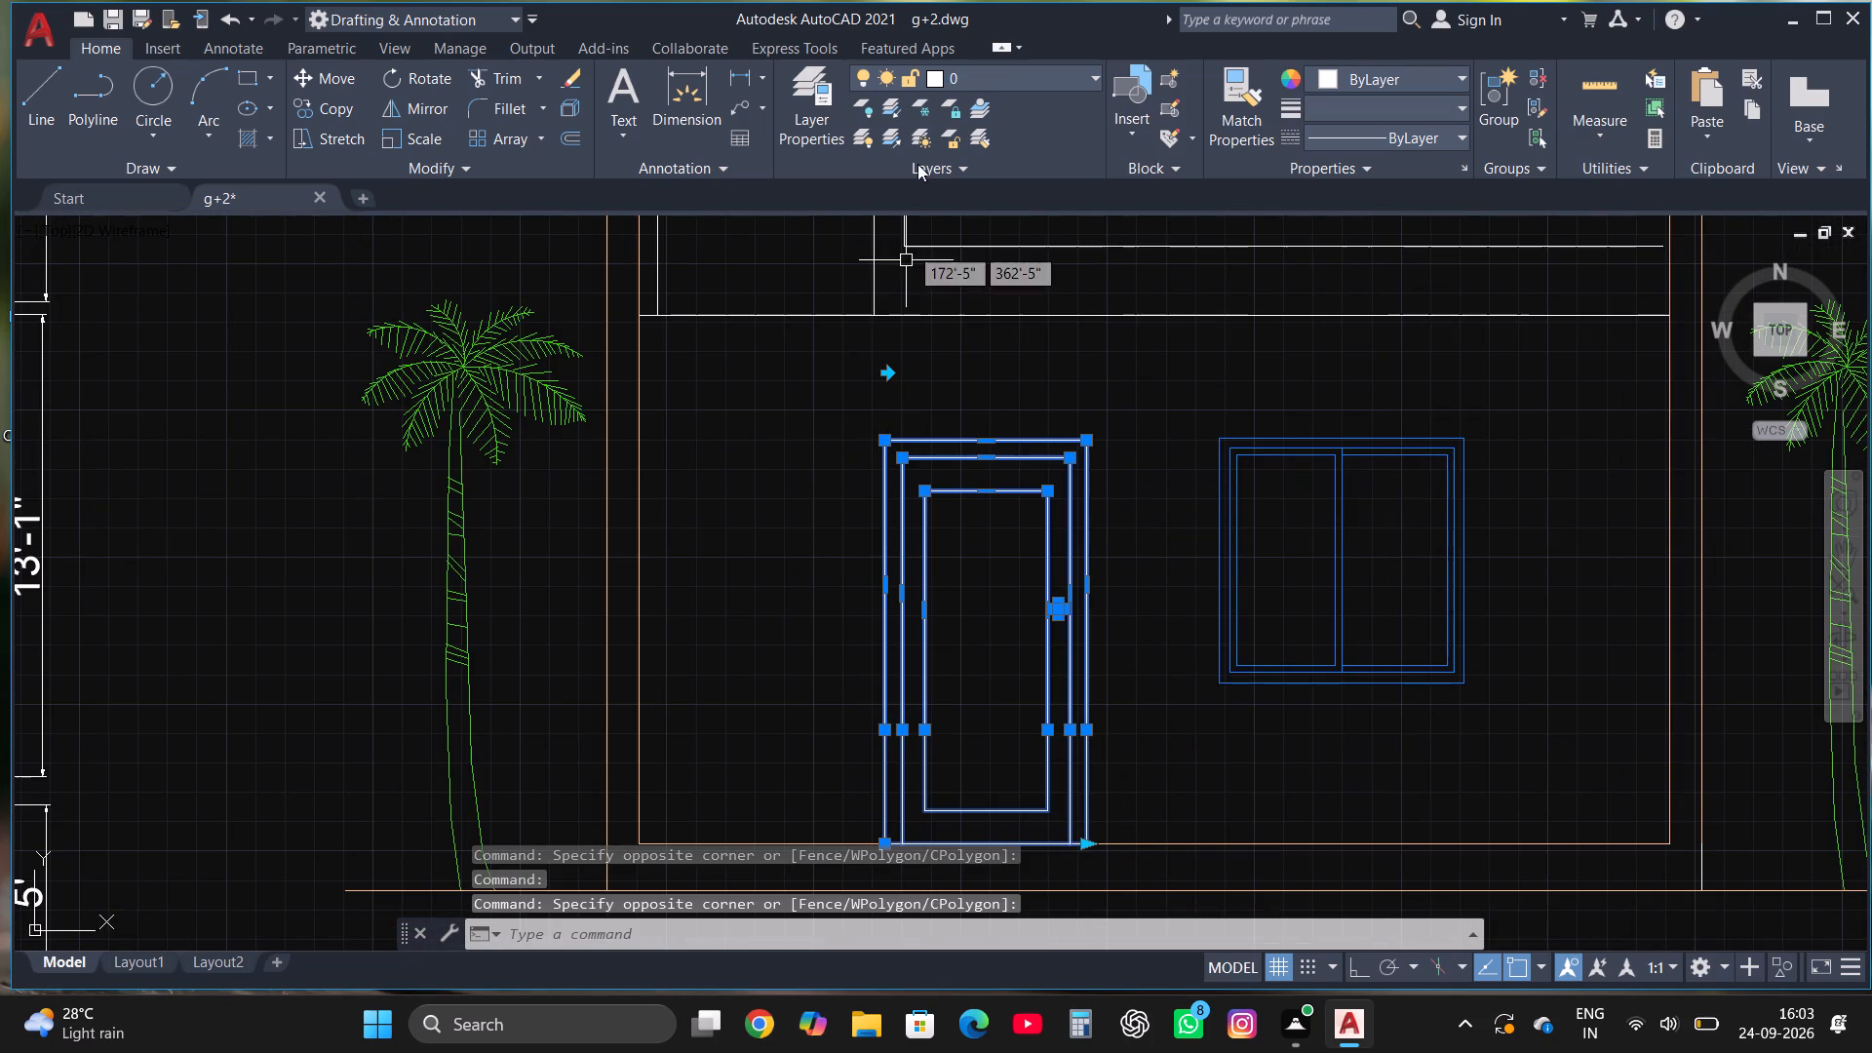
left_click(1014, 76)
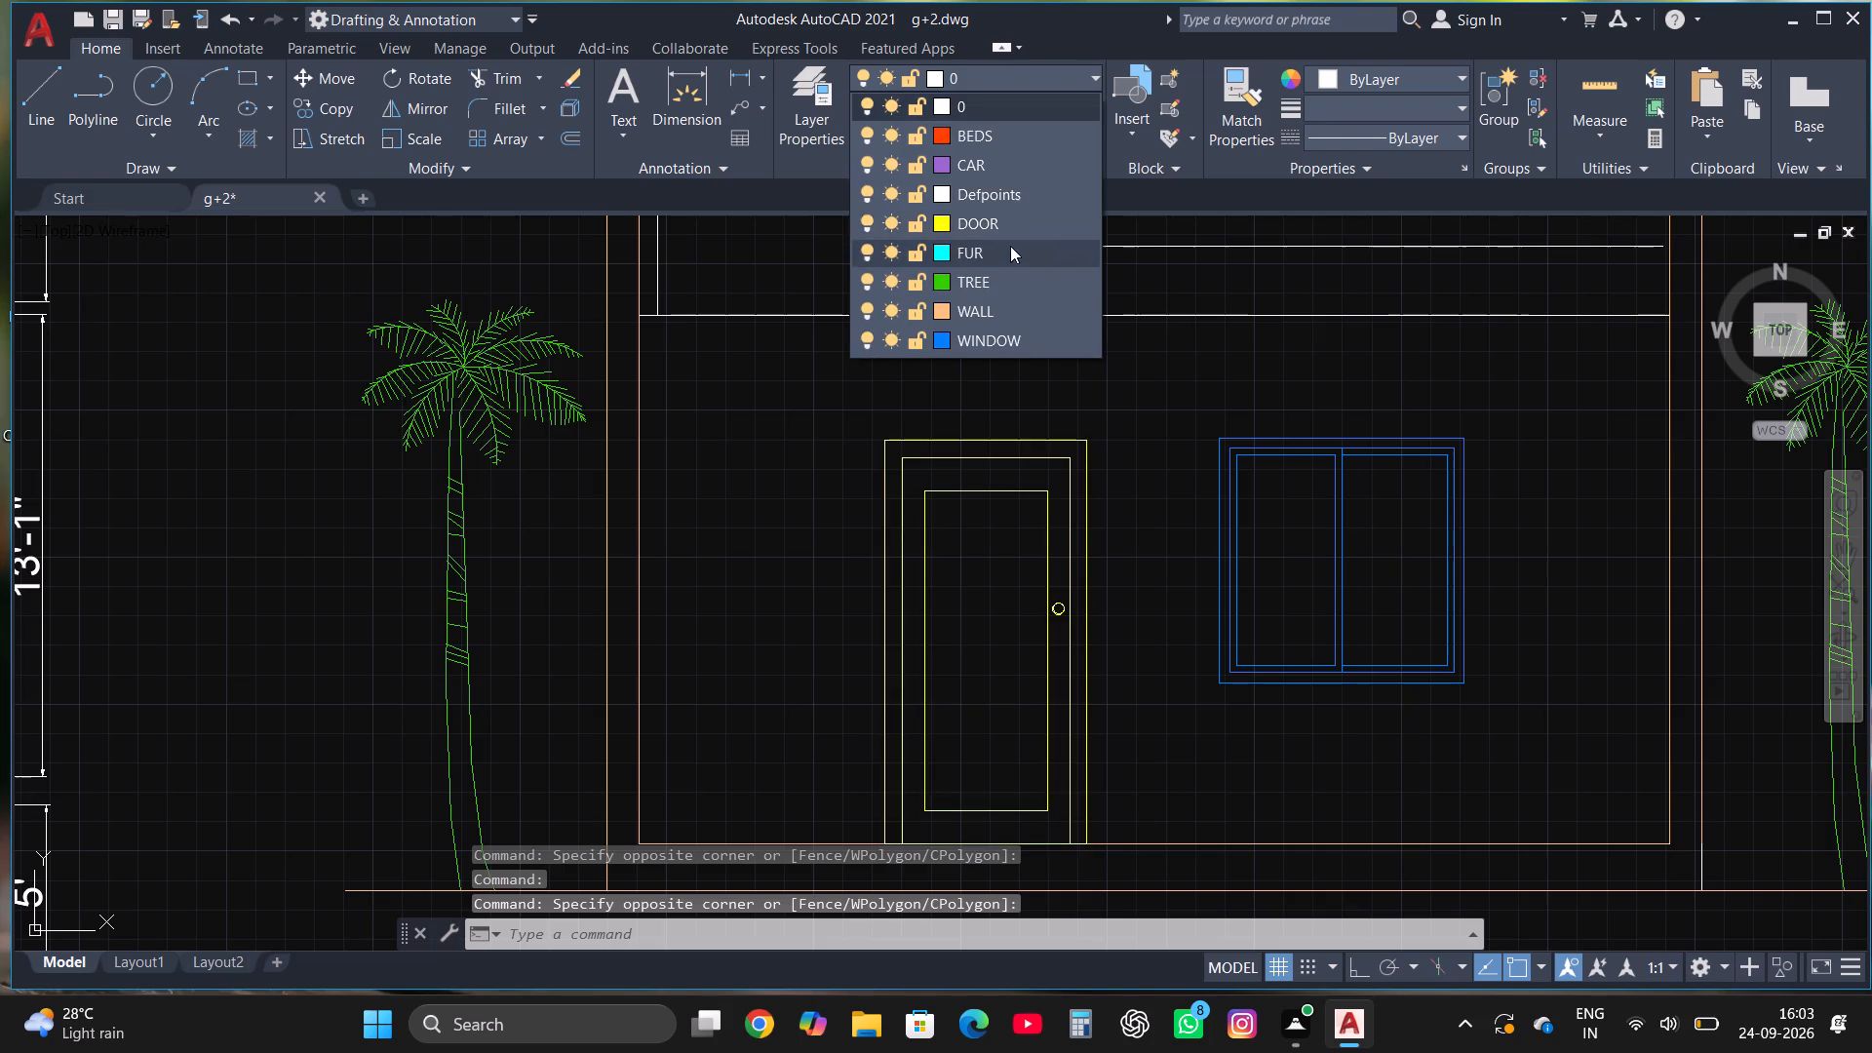
left_click(1009, 231)
key("Escape")
Trim the upper floor line where it crosses the tall narrow rectangle and its leftover stub beside the outer wall in the south facing elevation.
scroll(965, 546, "down", 2)
scroll(1096, 509, "down", 1)
scroll(1134, 649, "down", 1)
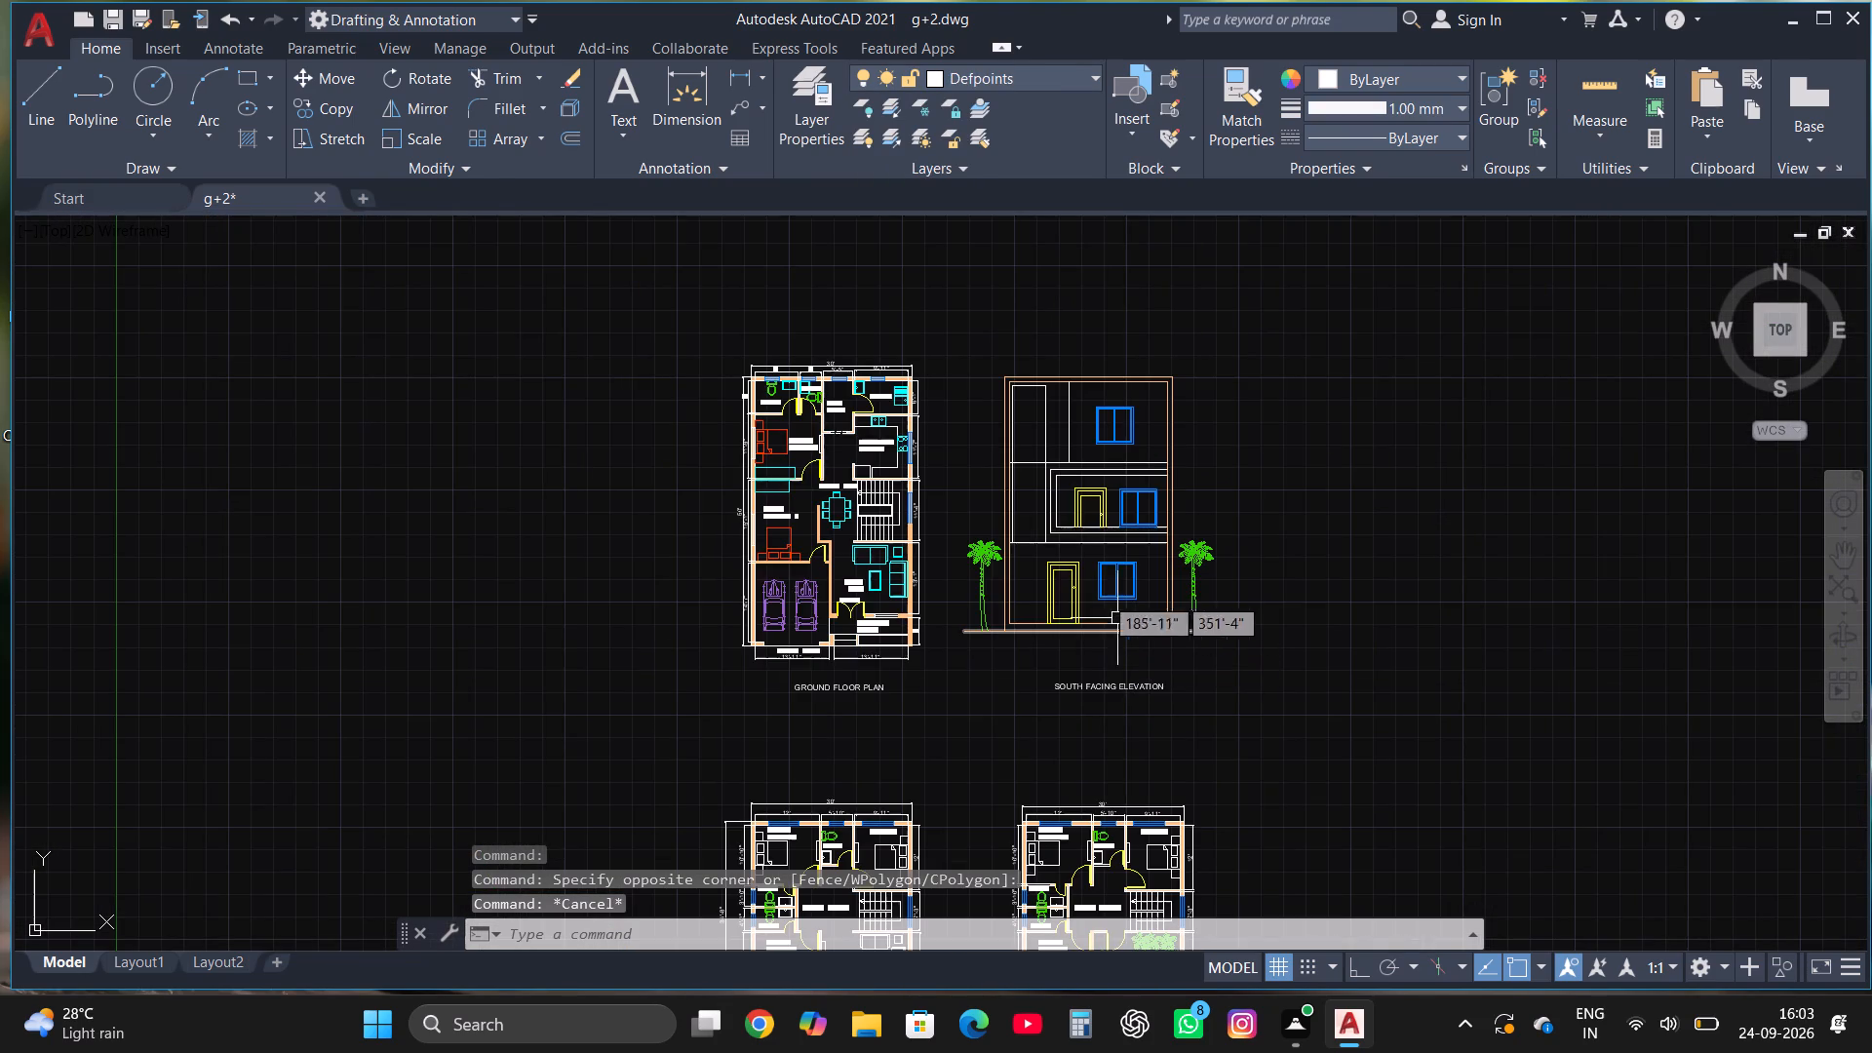
scroll(1038, 462, "up", 1)
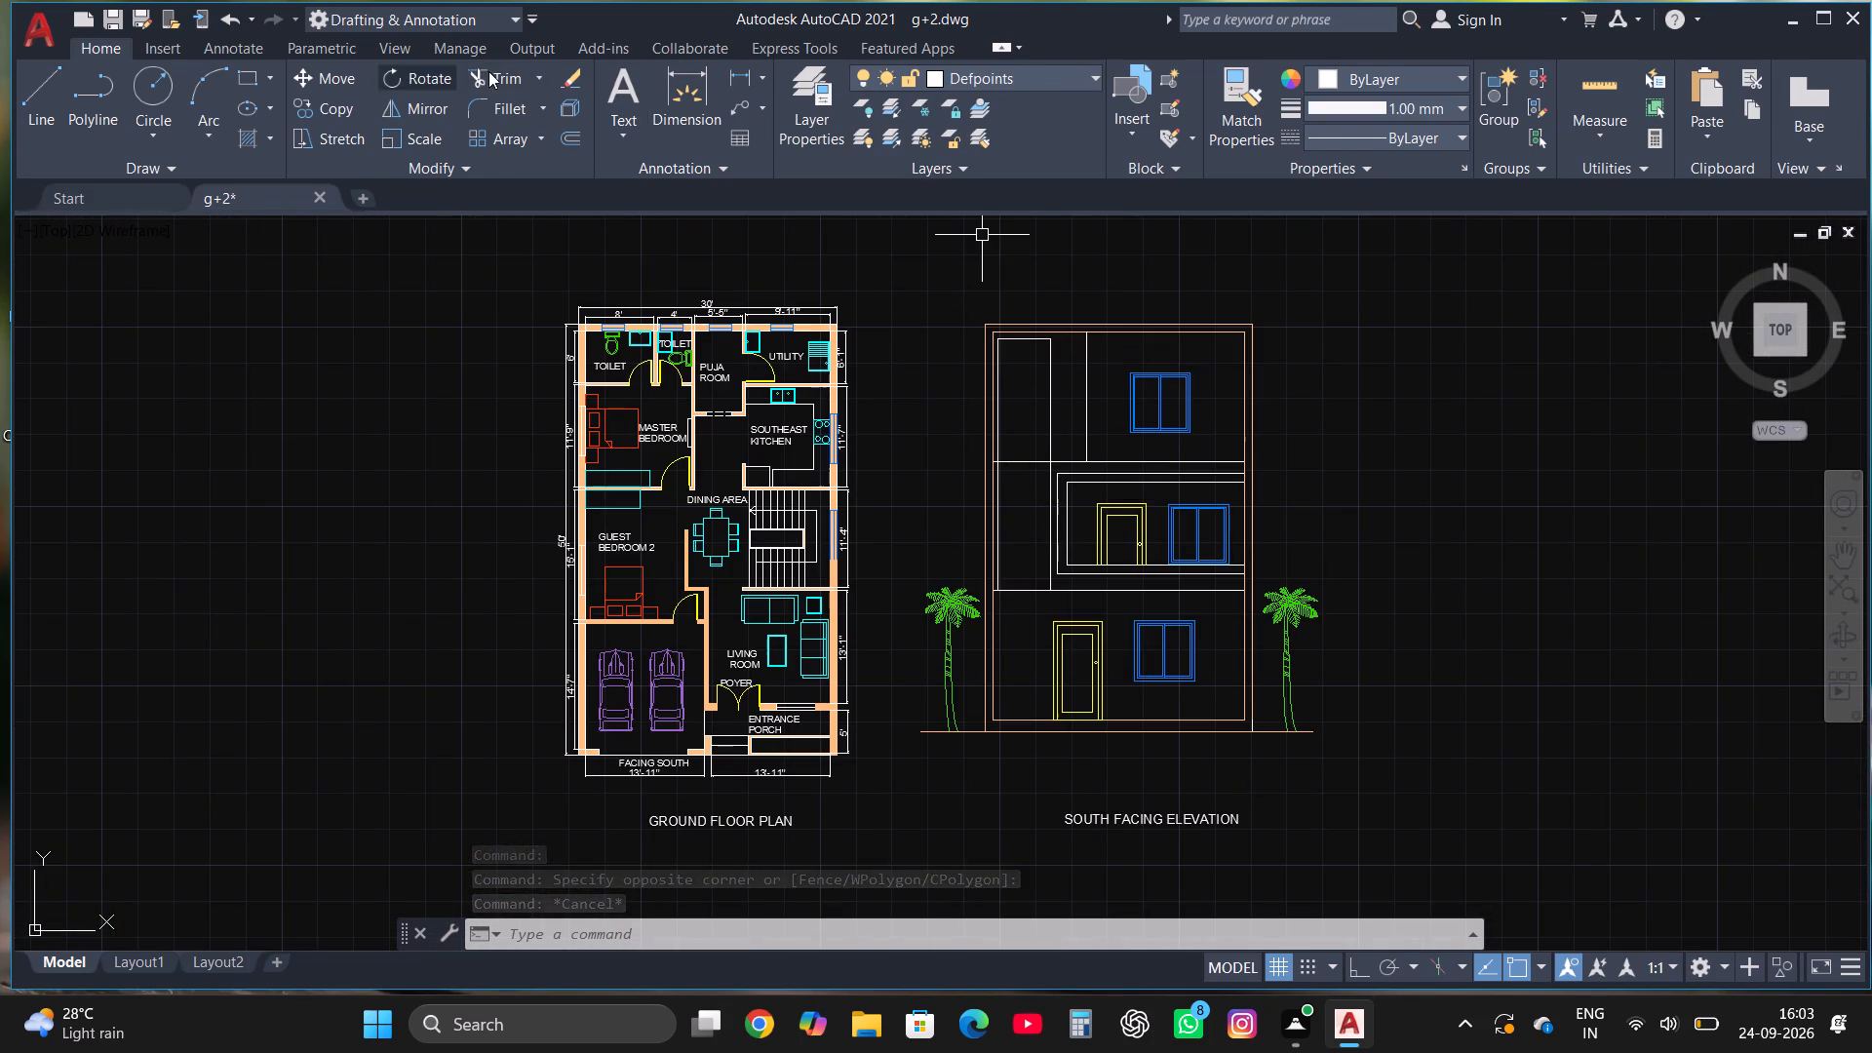
left_click(508, 71)
left_click(1023, 461)
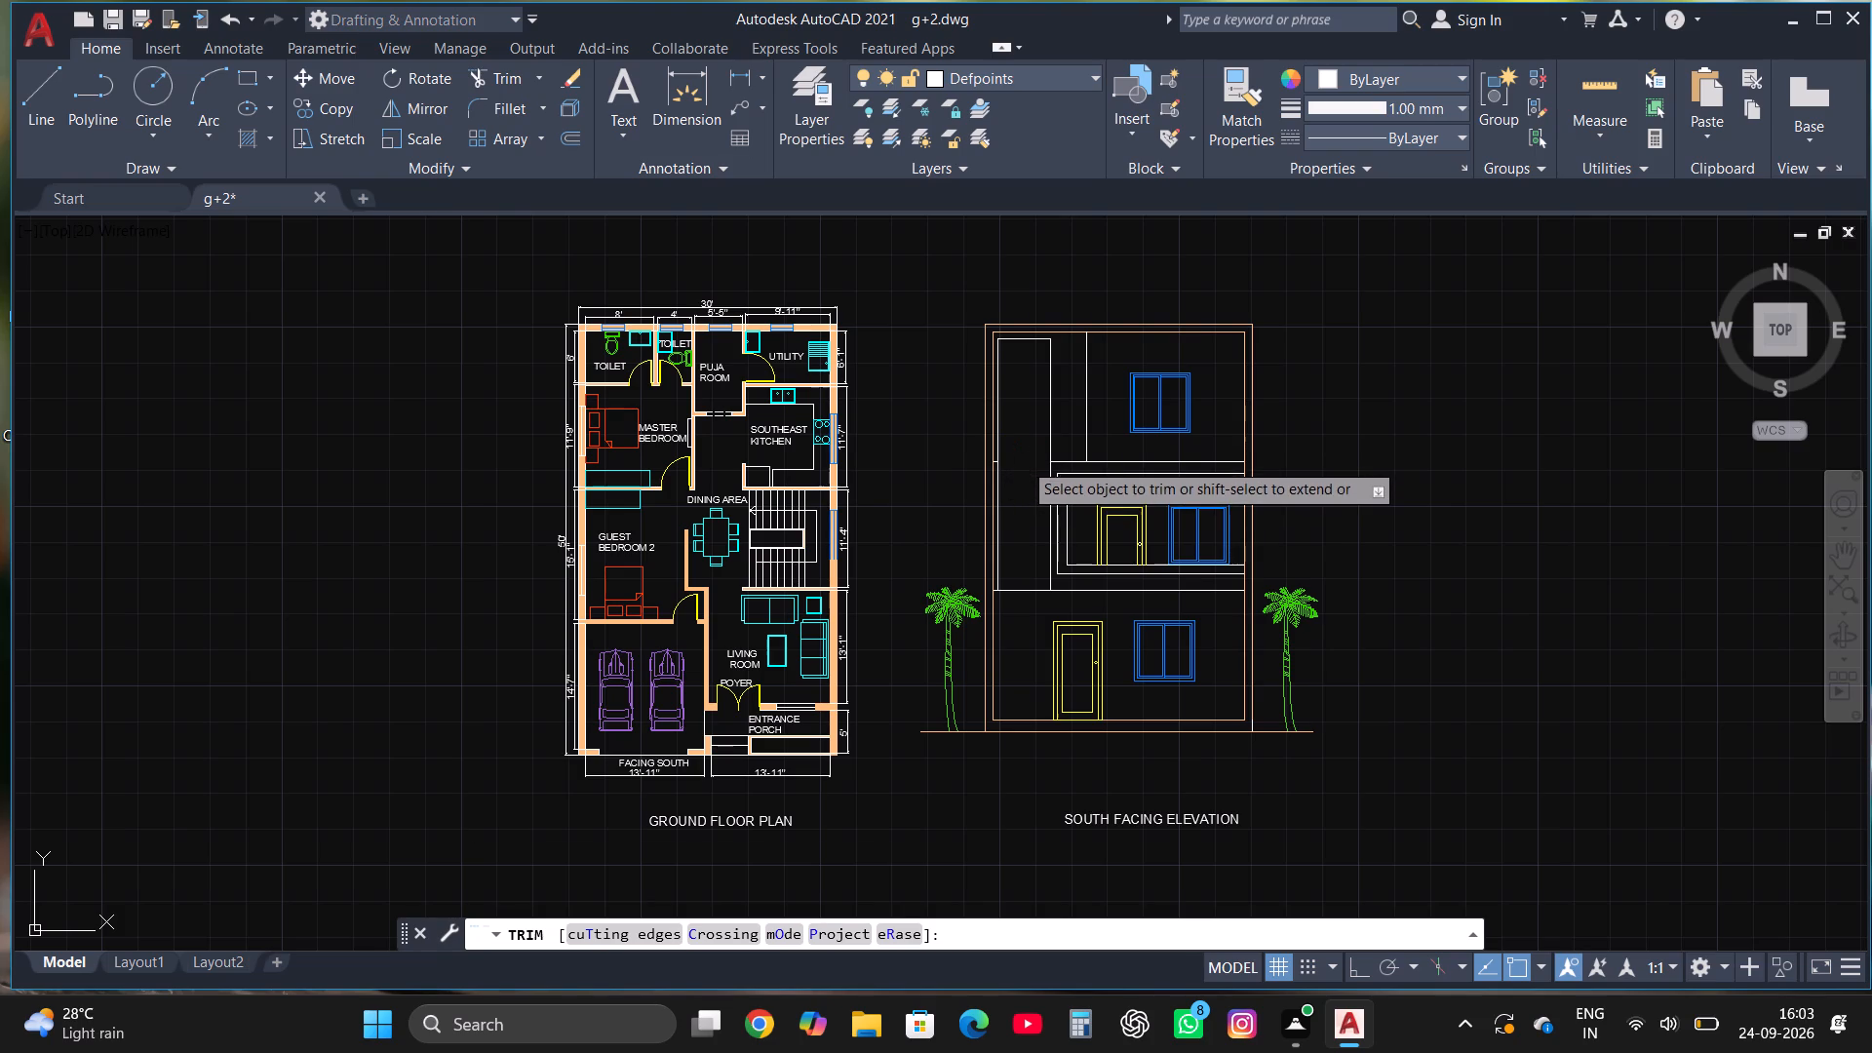
scroll(1019, 458, "up", 3)
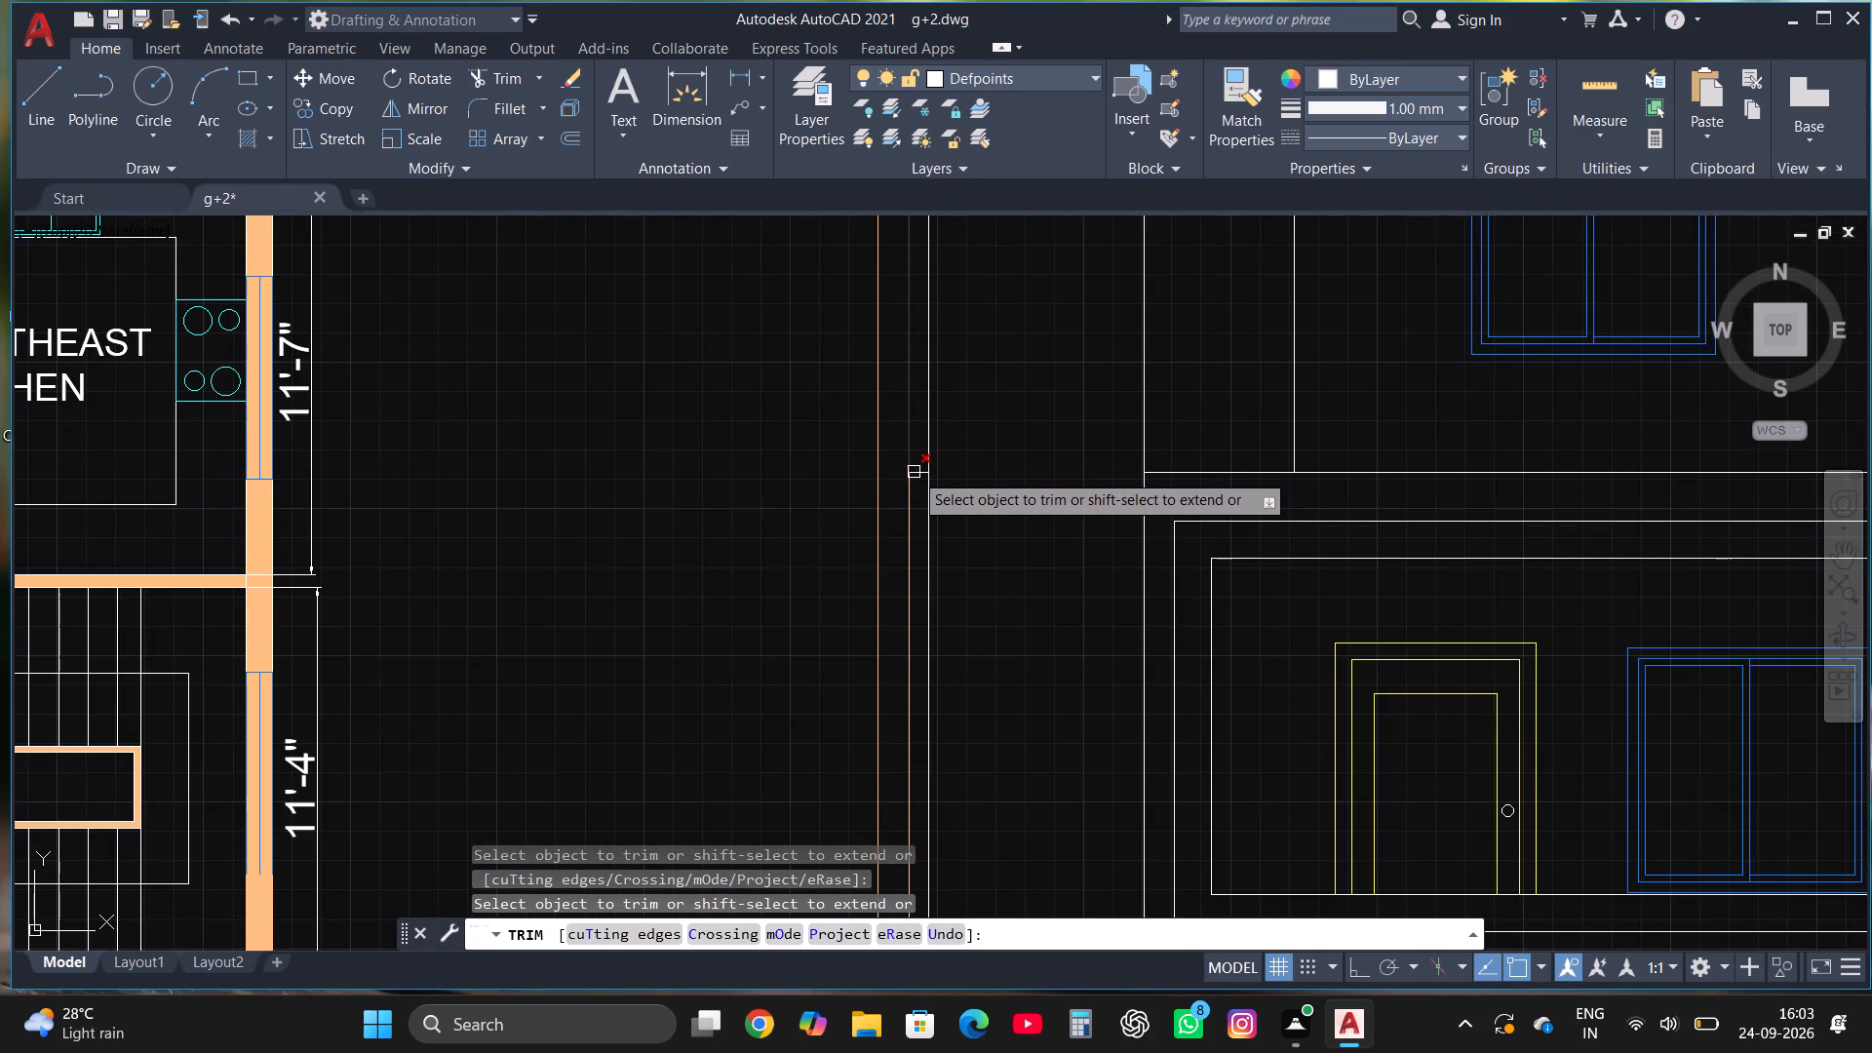
left_click(918, 474)
key("Escape")
Put the three beds in the first floor plan, with their pillows and bedside tables, on the BEDS layer.
scroll(916, 476, "down", 2)
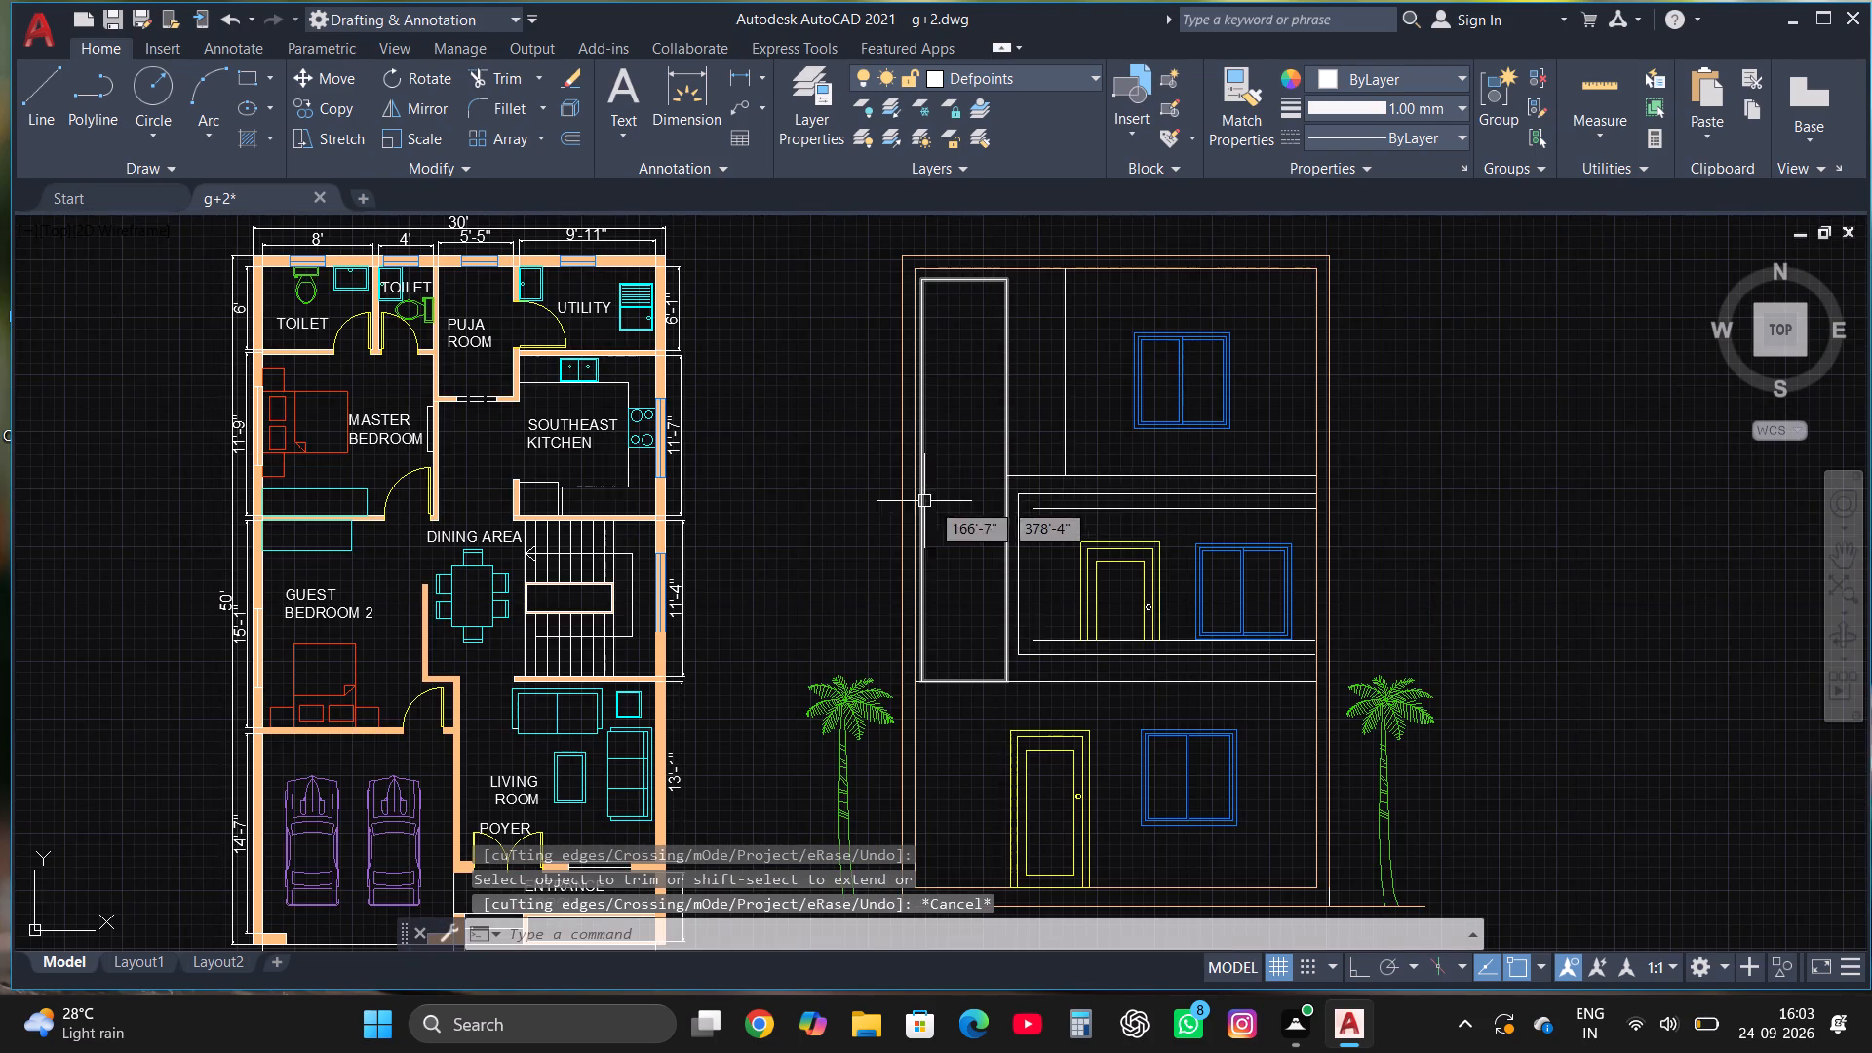
scroll(1129, 368, "down", 3)
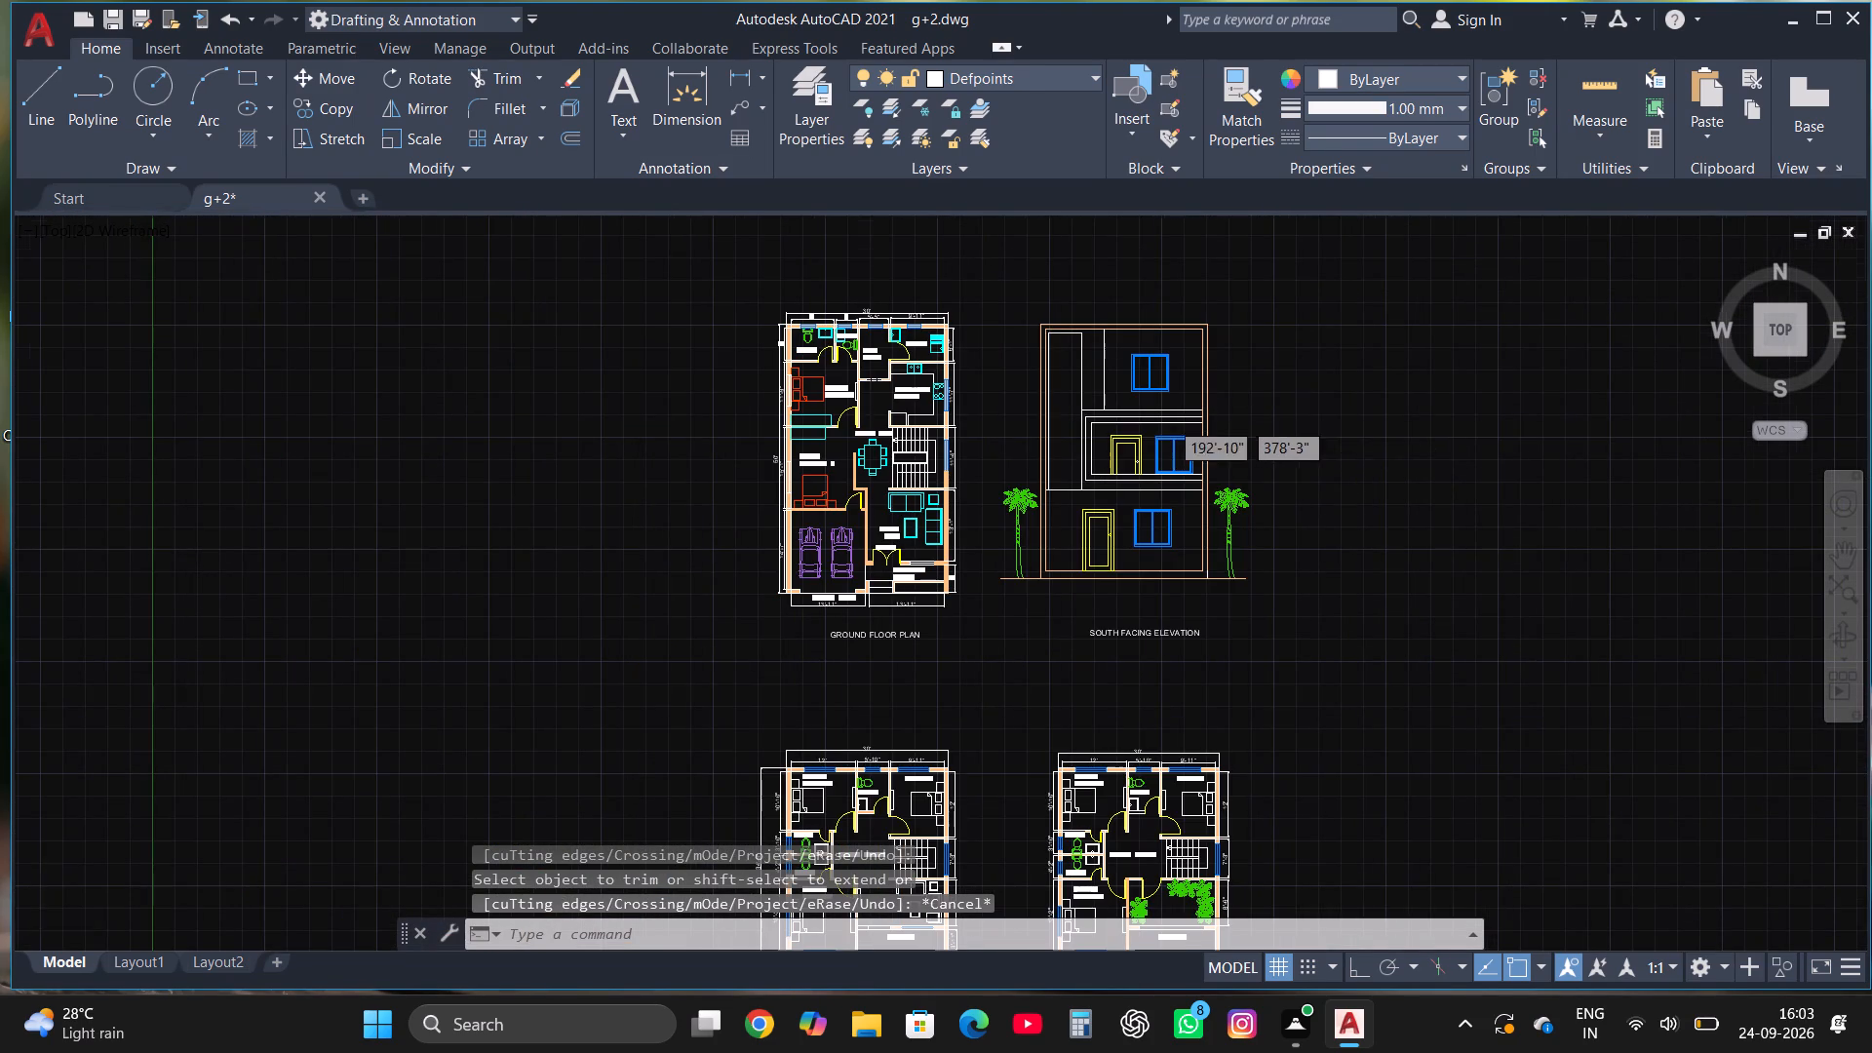
scroll(1167, 420, "down", 1)
scroll(1056, 627, "up", 2)
scroll(993, 461, "up", 3)
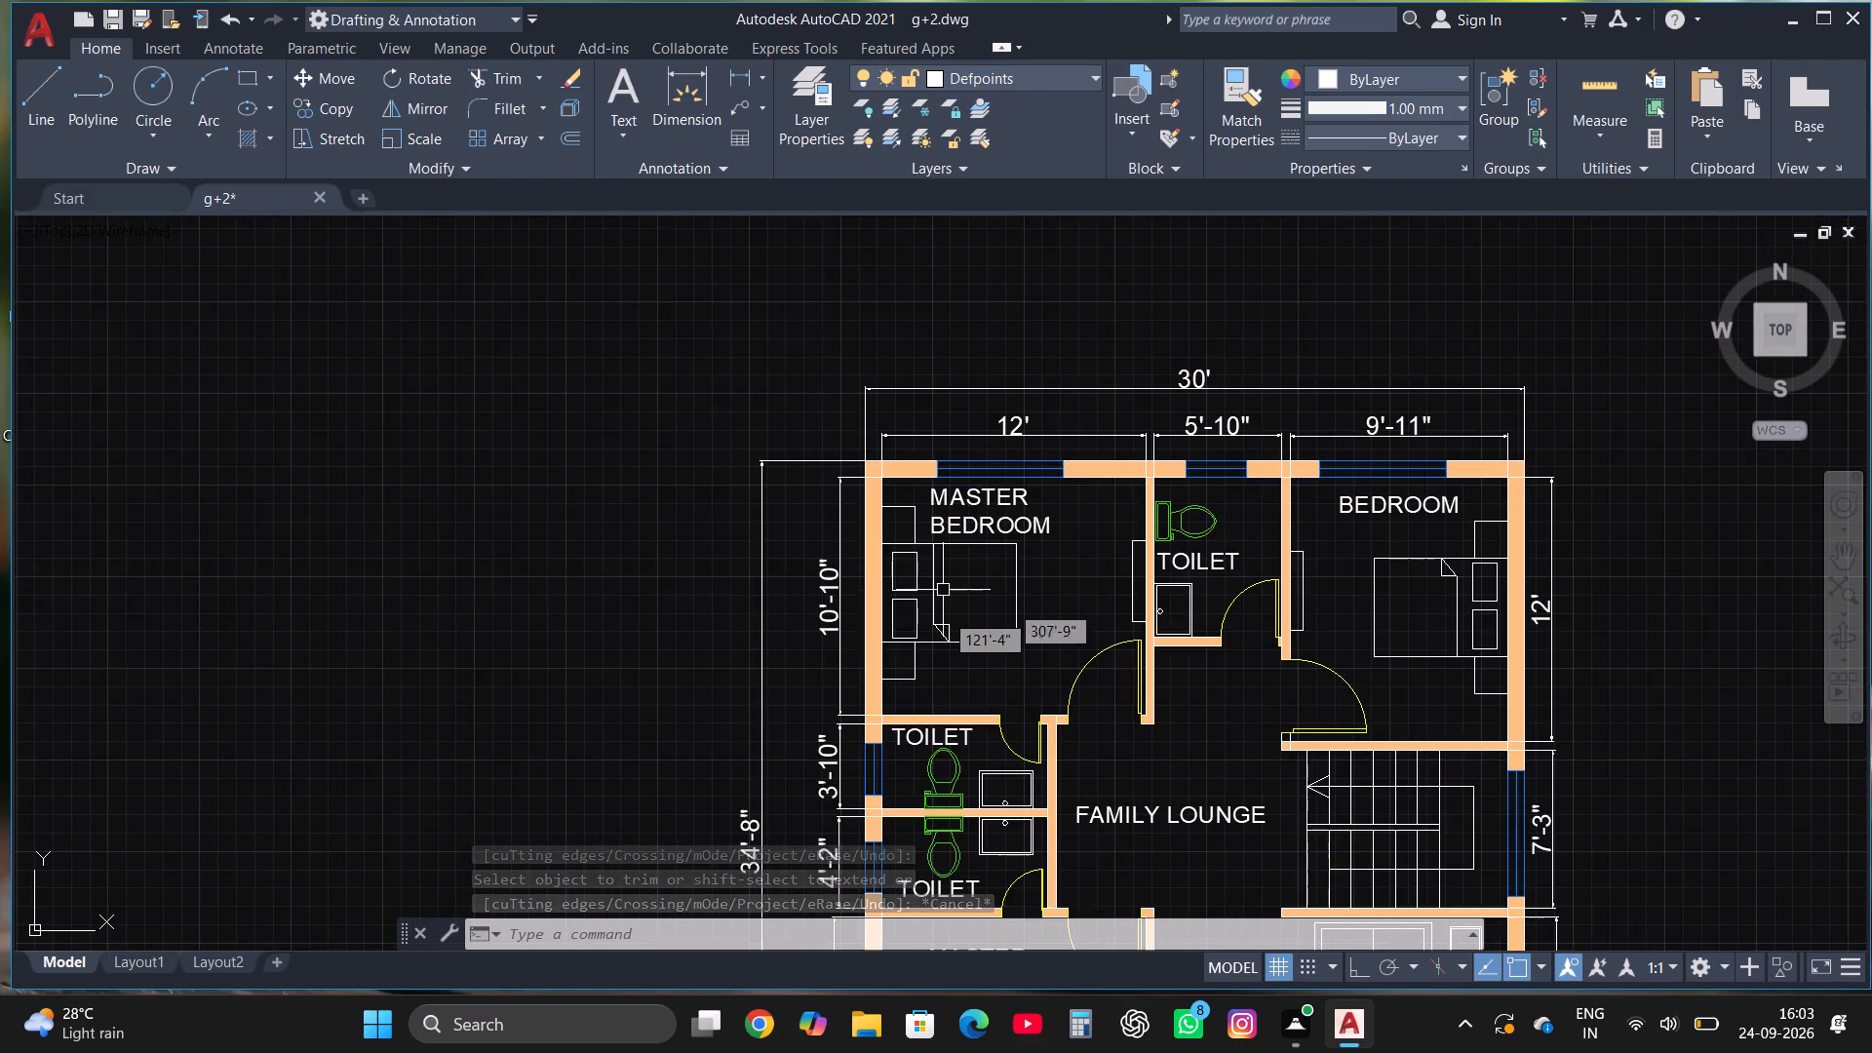
scroll(943, 614, "up", 1)
left_click(933, 693)
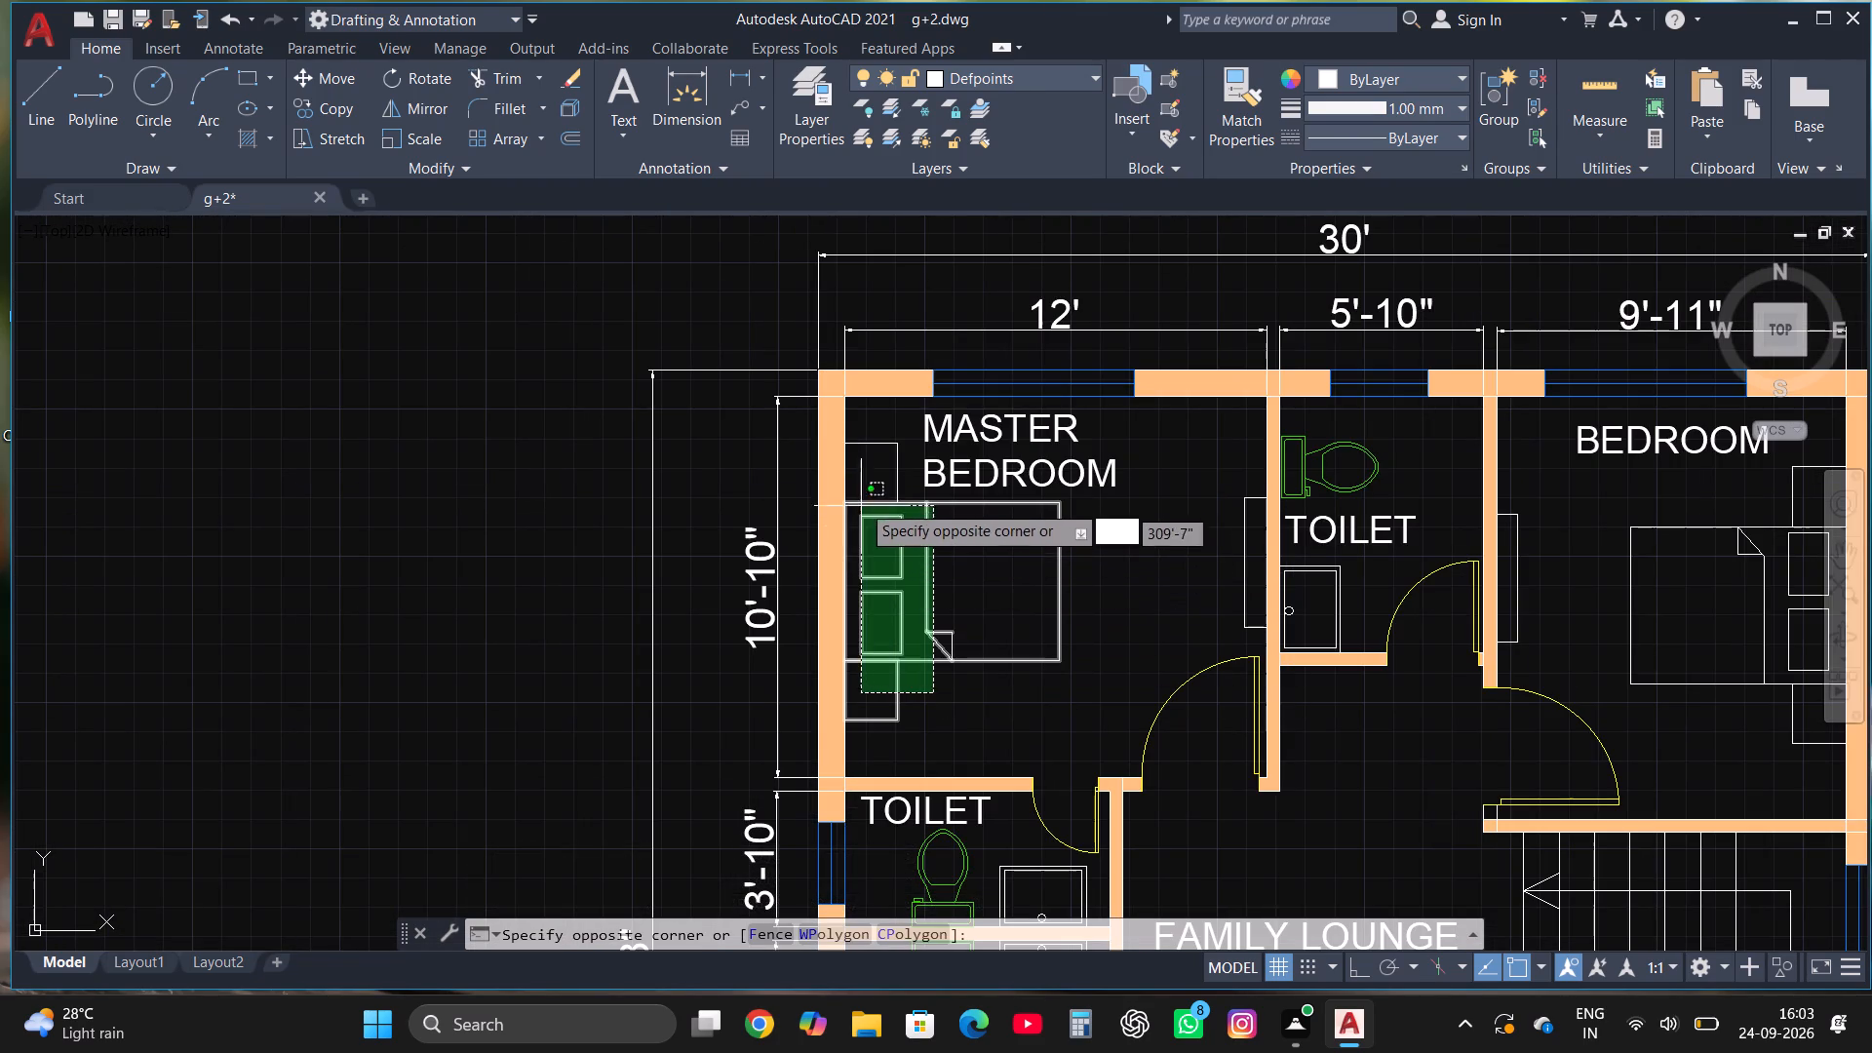
left_click(861, 490)
scroll(861, 495, "down", 1)
scroll(1163, 552, "down", 1)
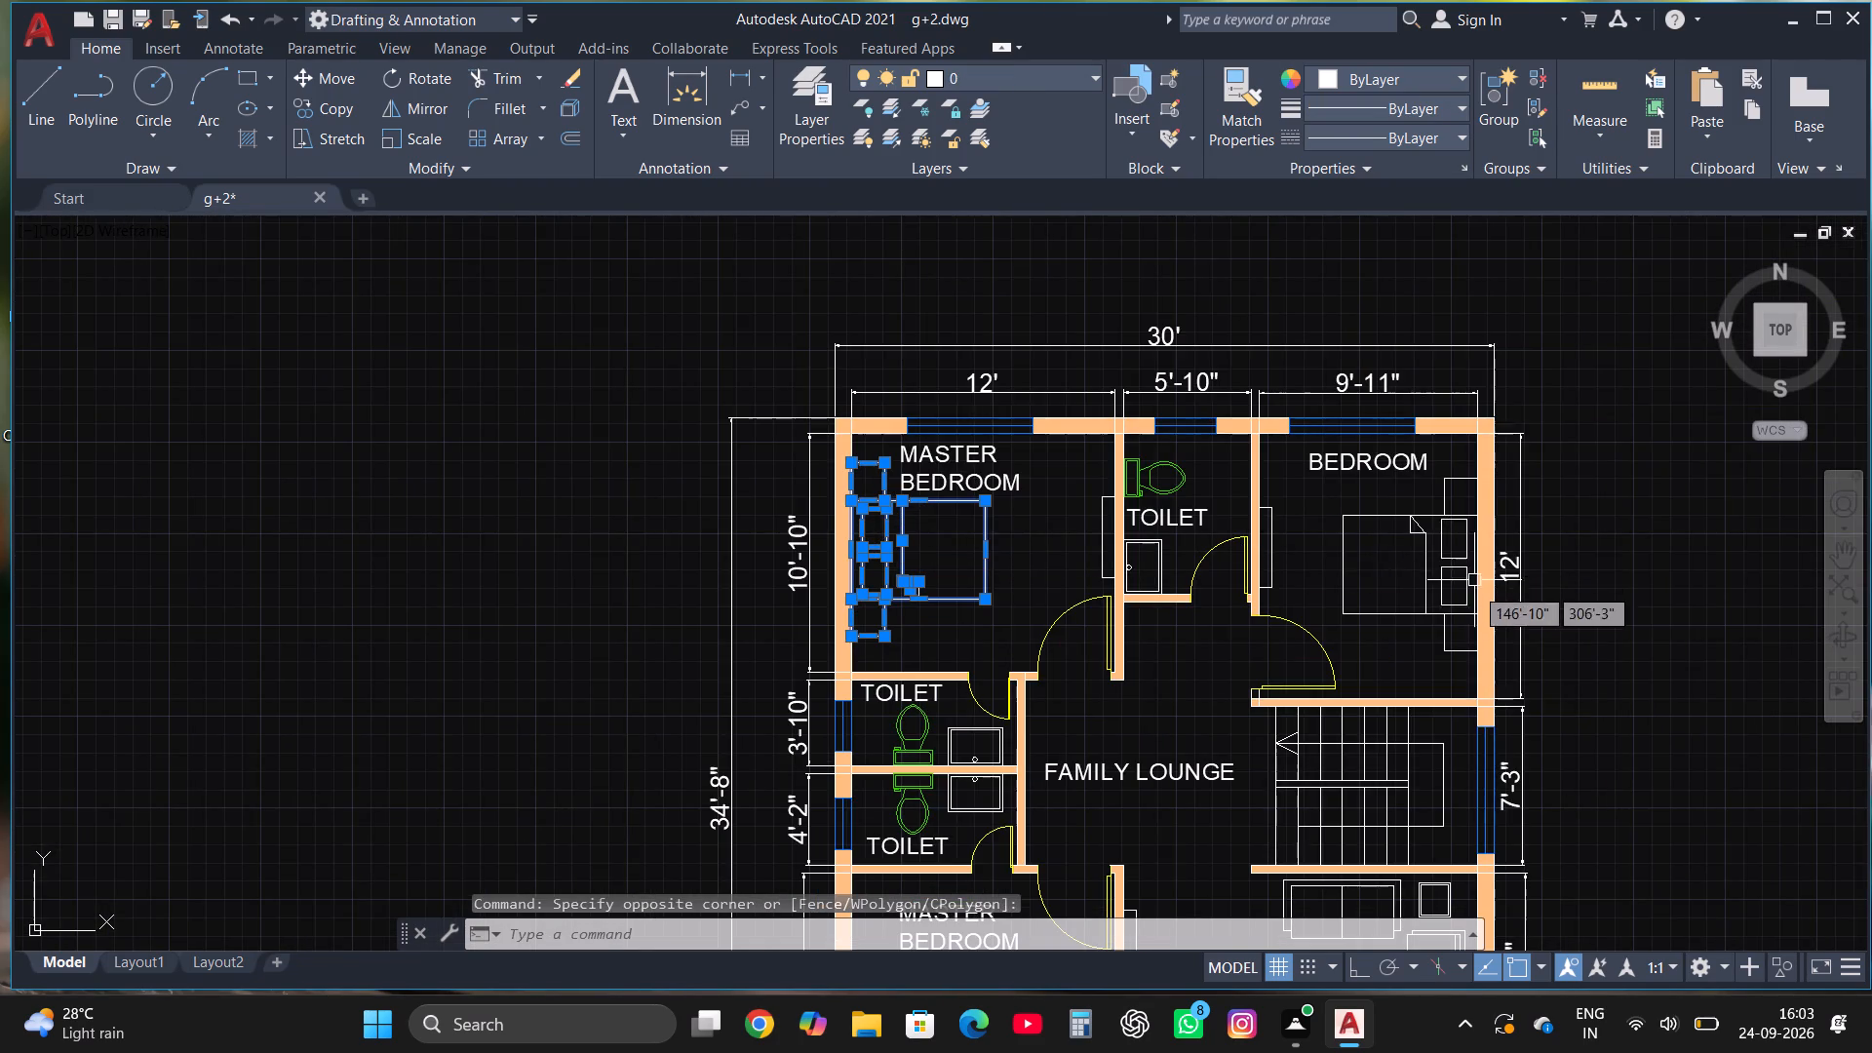
scroll(1474, 609, "up", 2)
left_click(1450, 655)
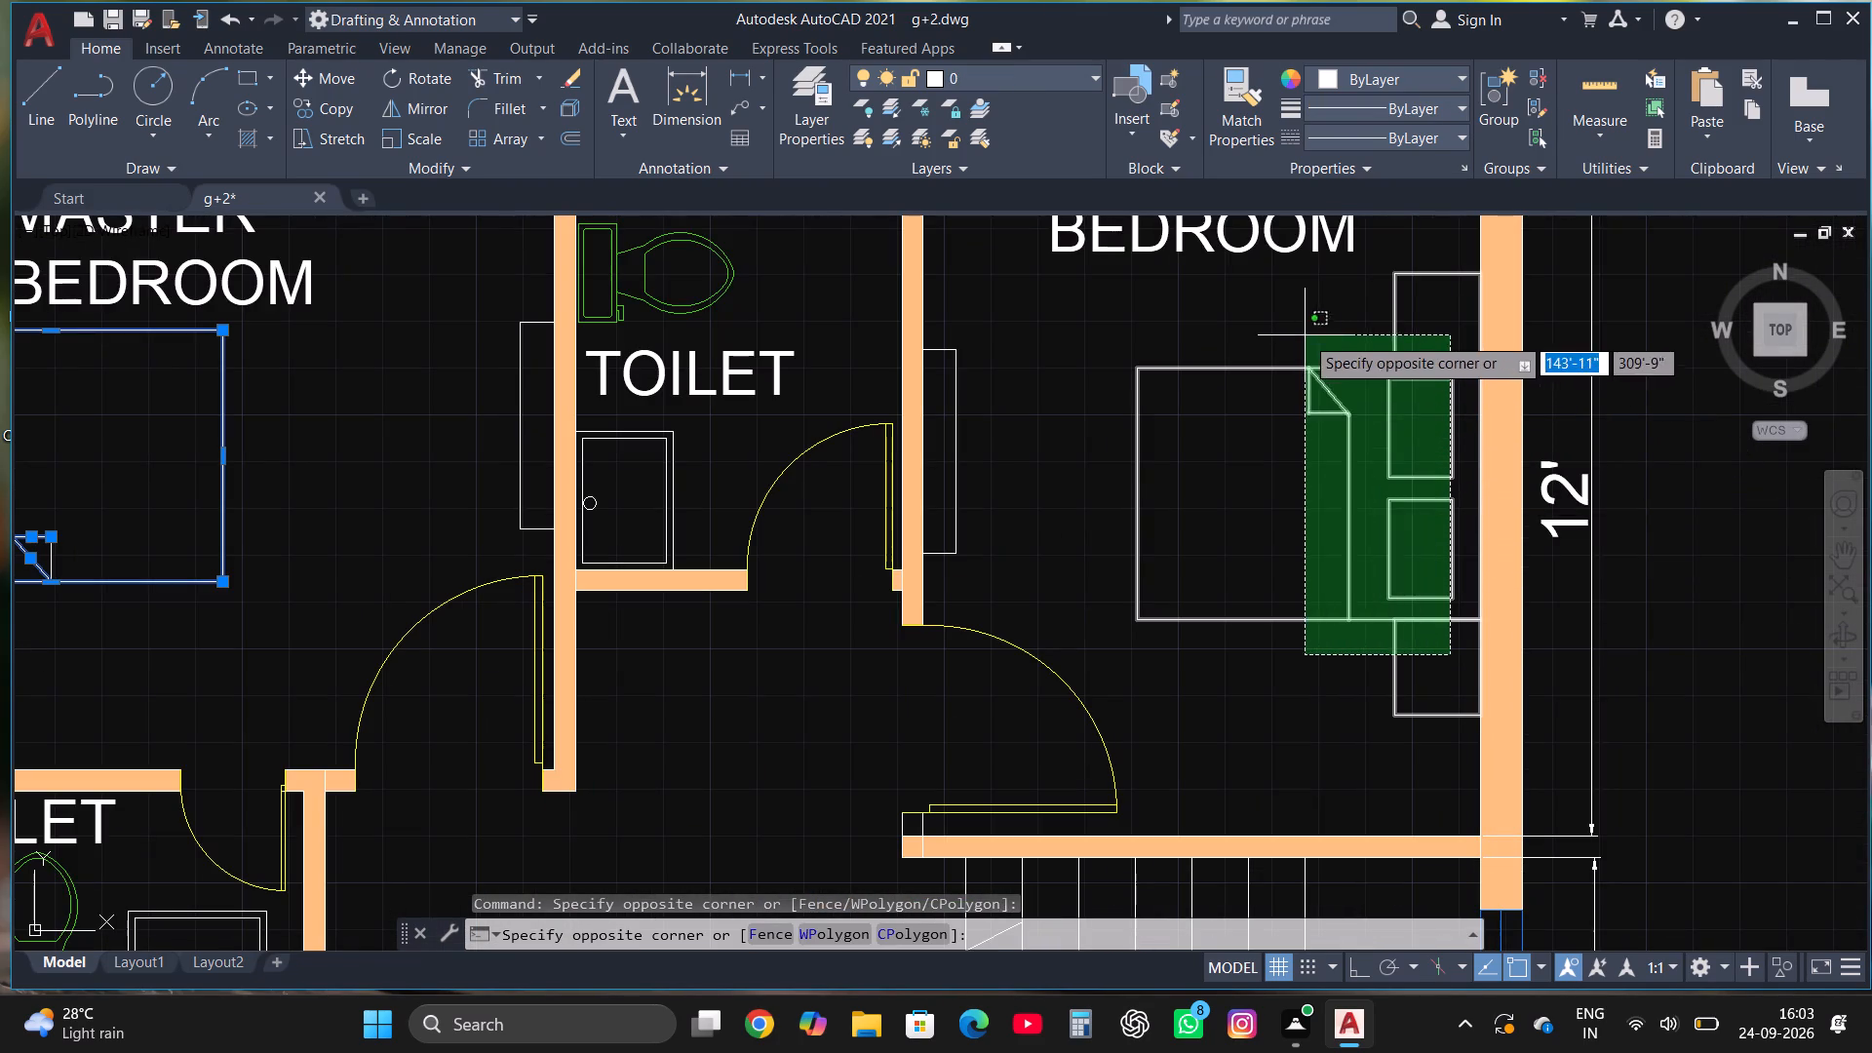
left_click(1305, 335)
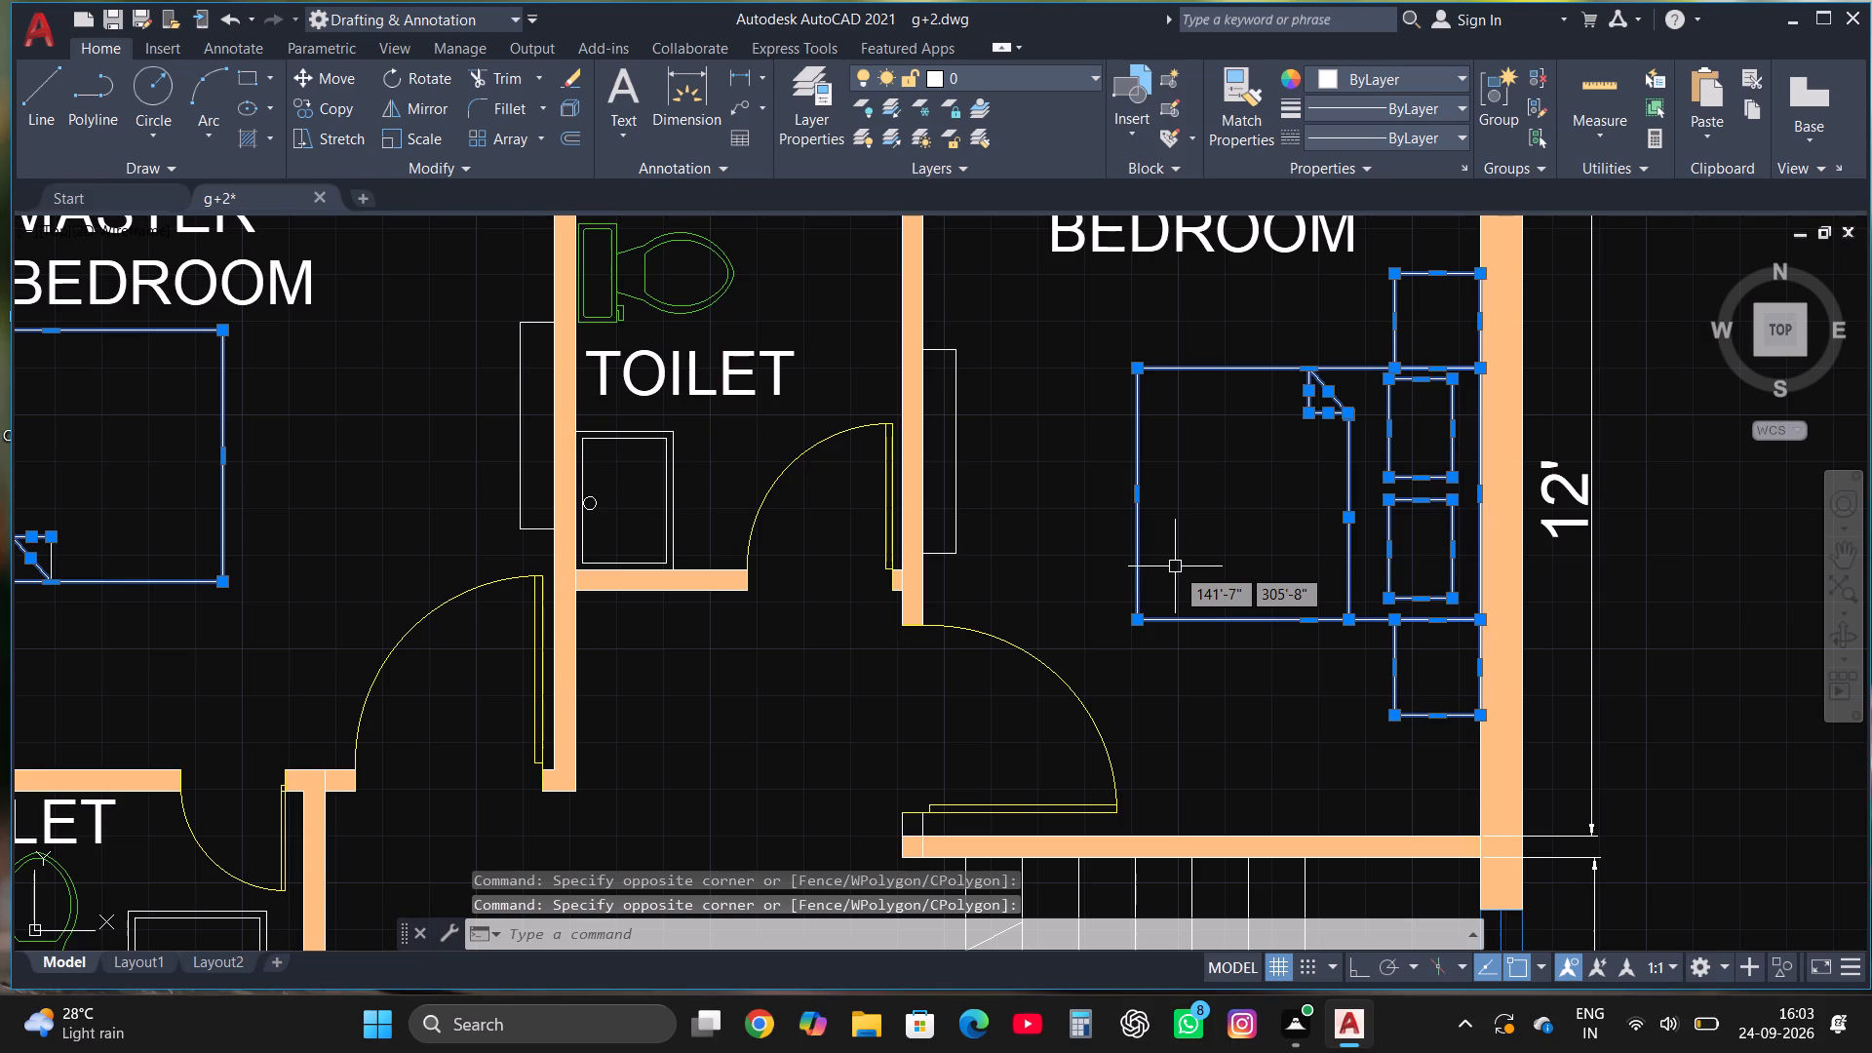
scroll(1176, 574, "down", 4)
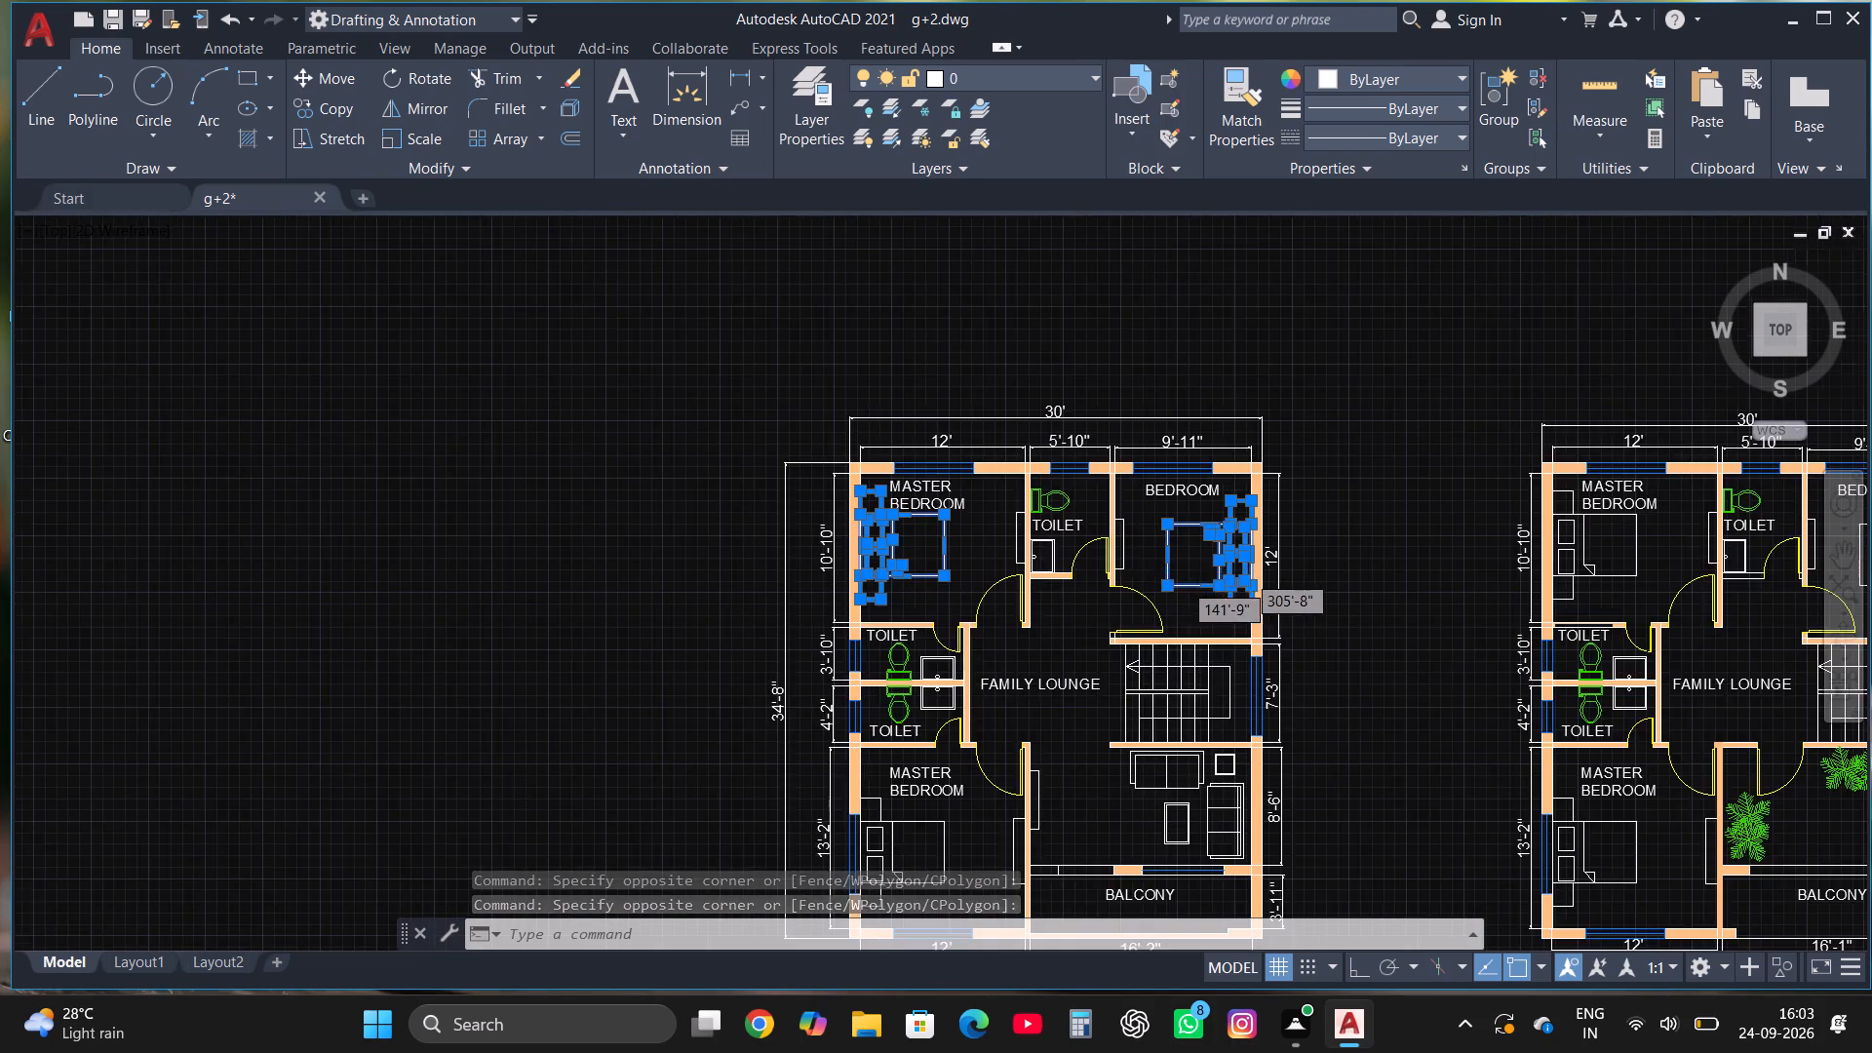
scroll(1011, 757, "up", 2)
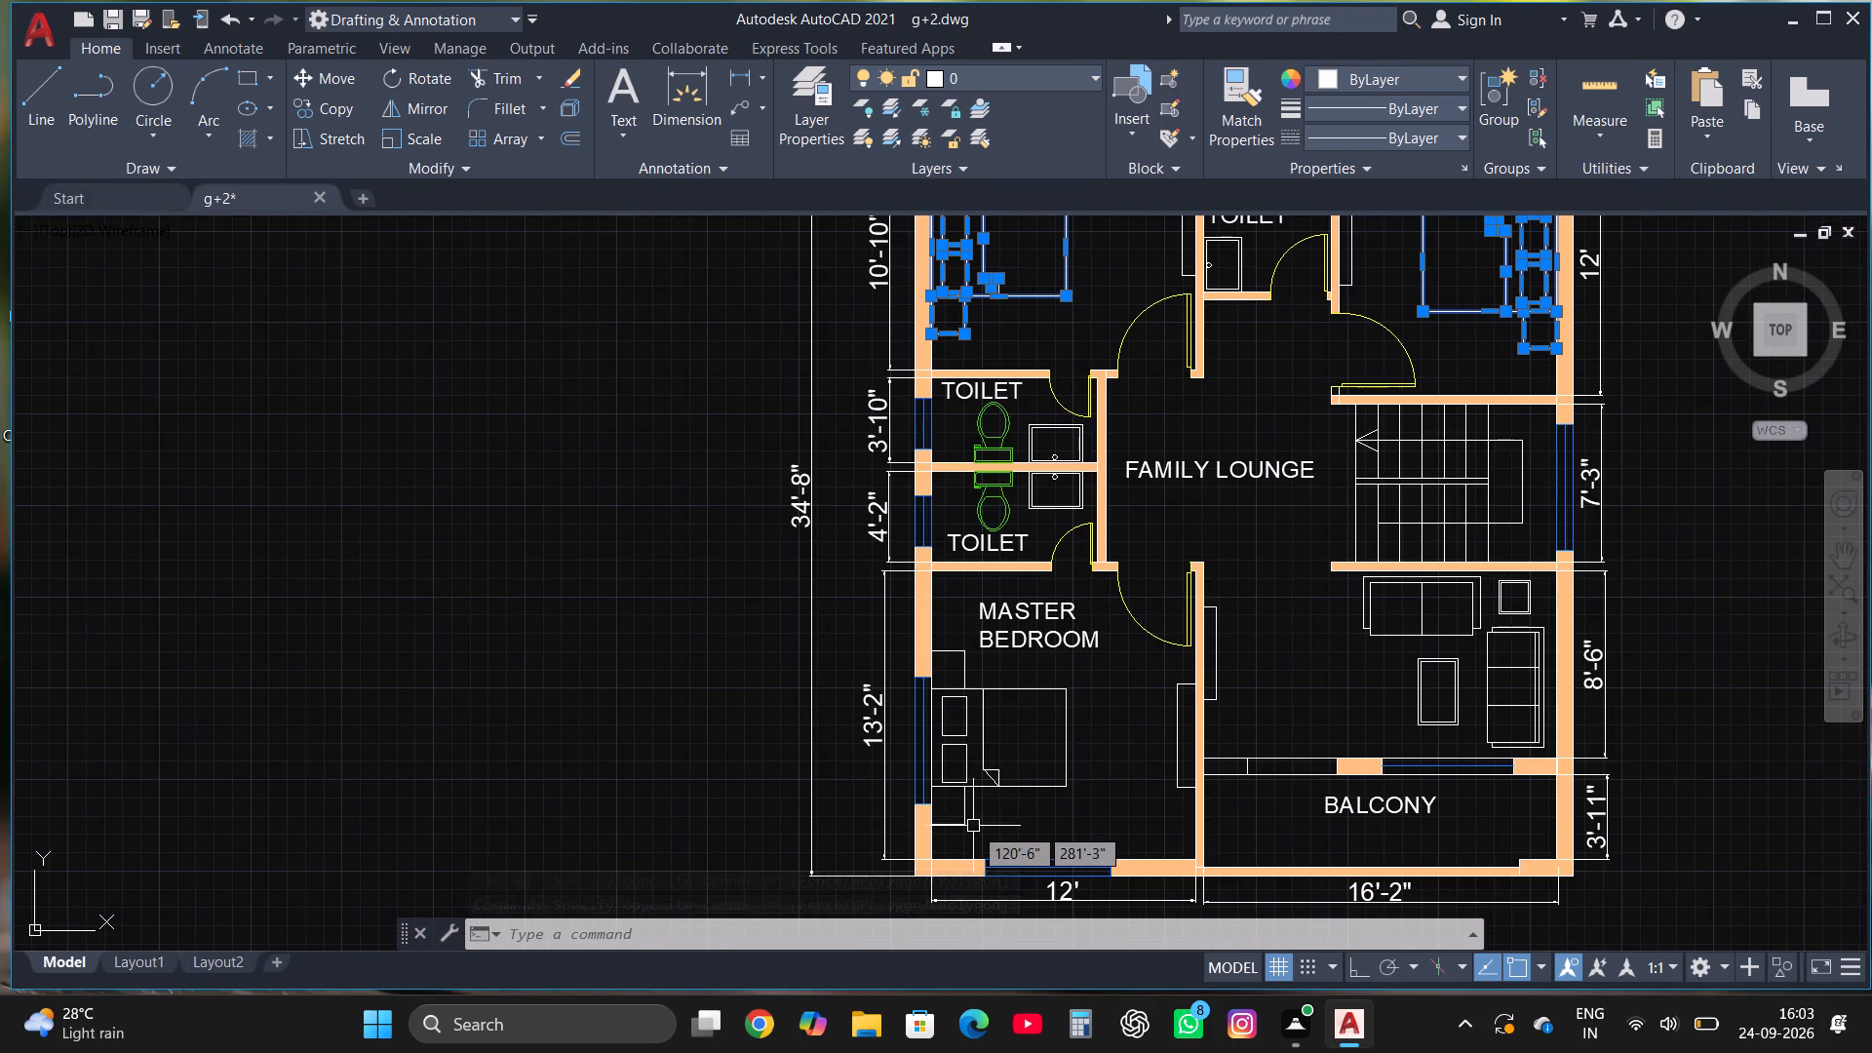
left_click(973, 826)
left_click(945, 667)
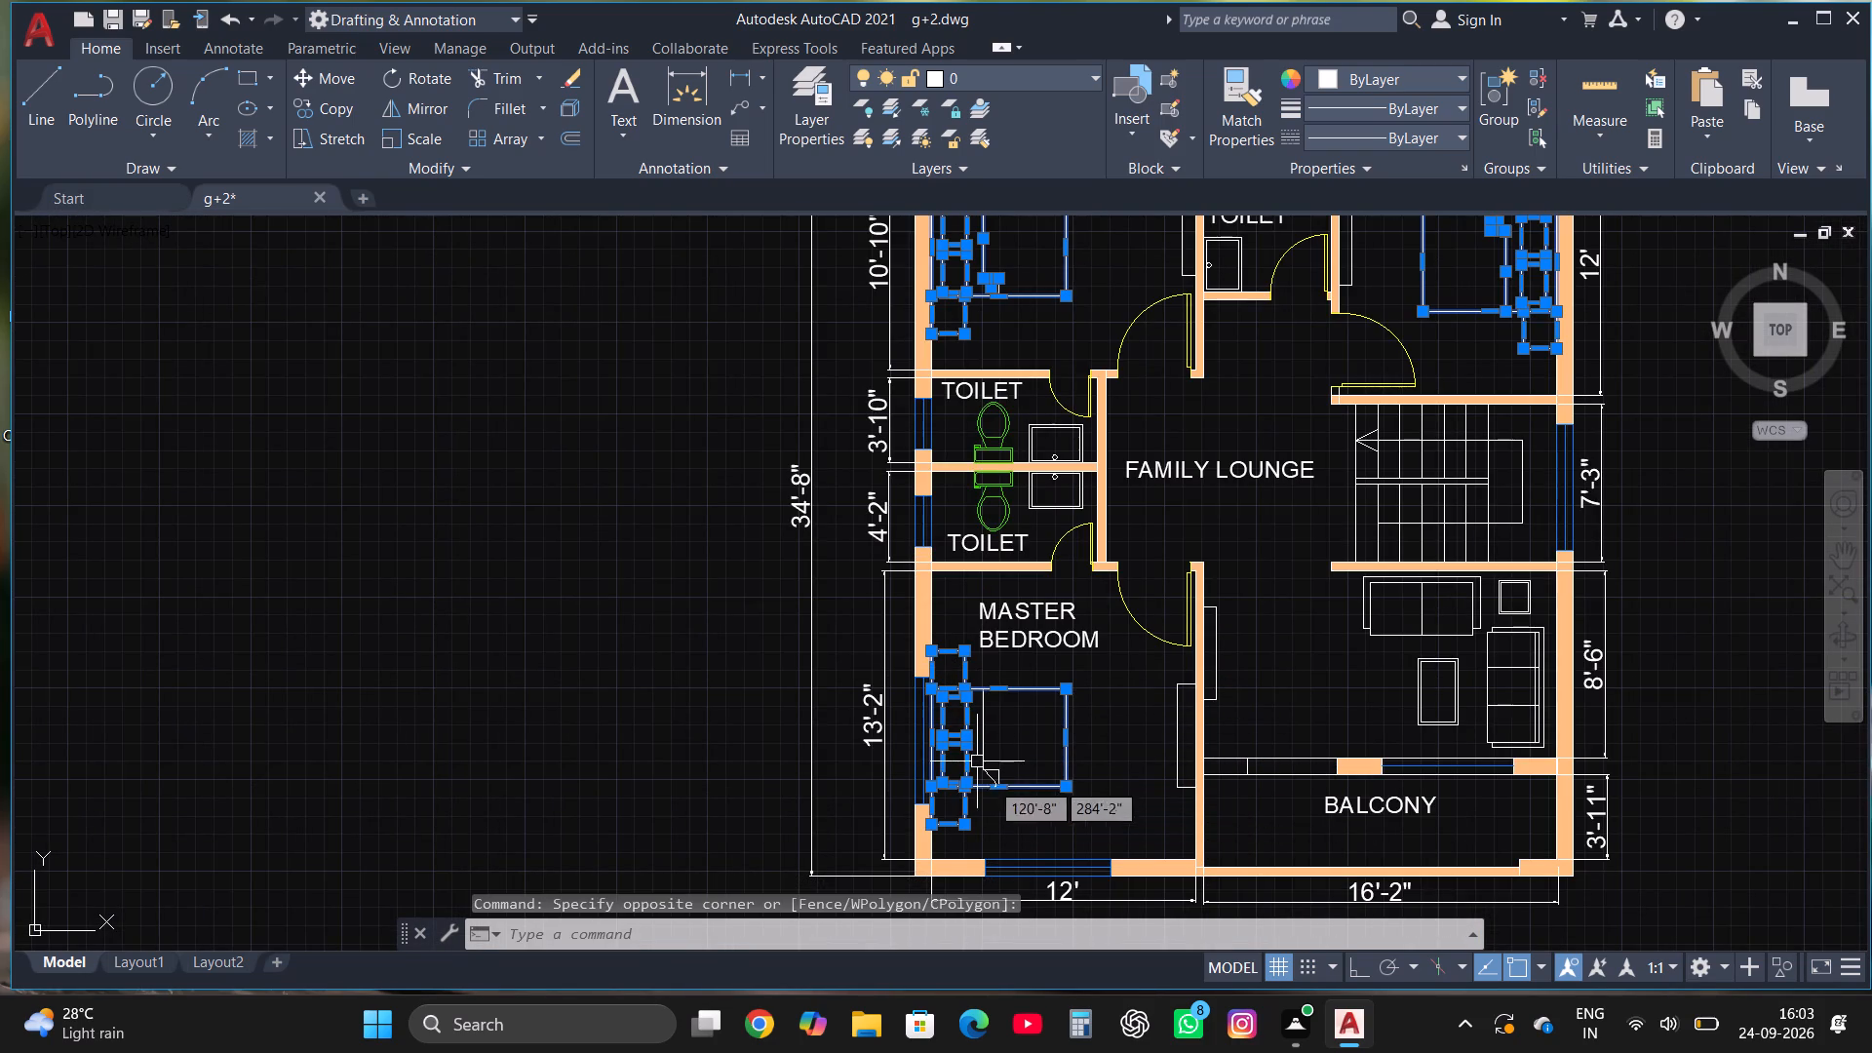
left_click(1008, 799)
left_click(968, 726)
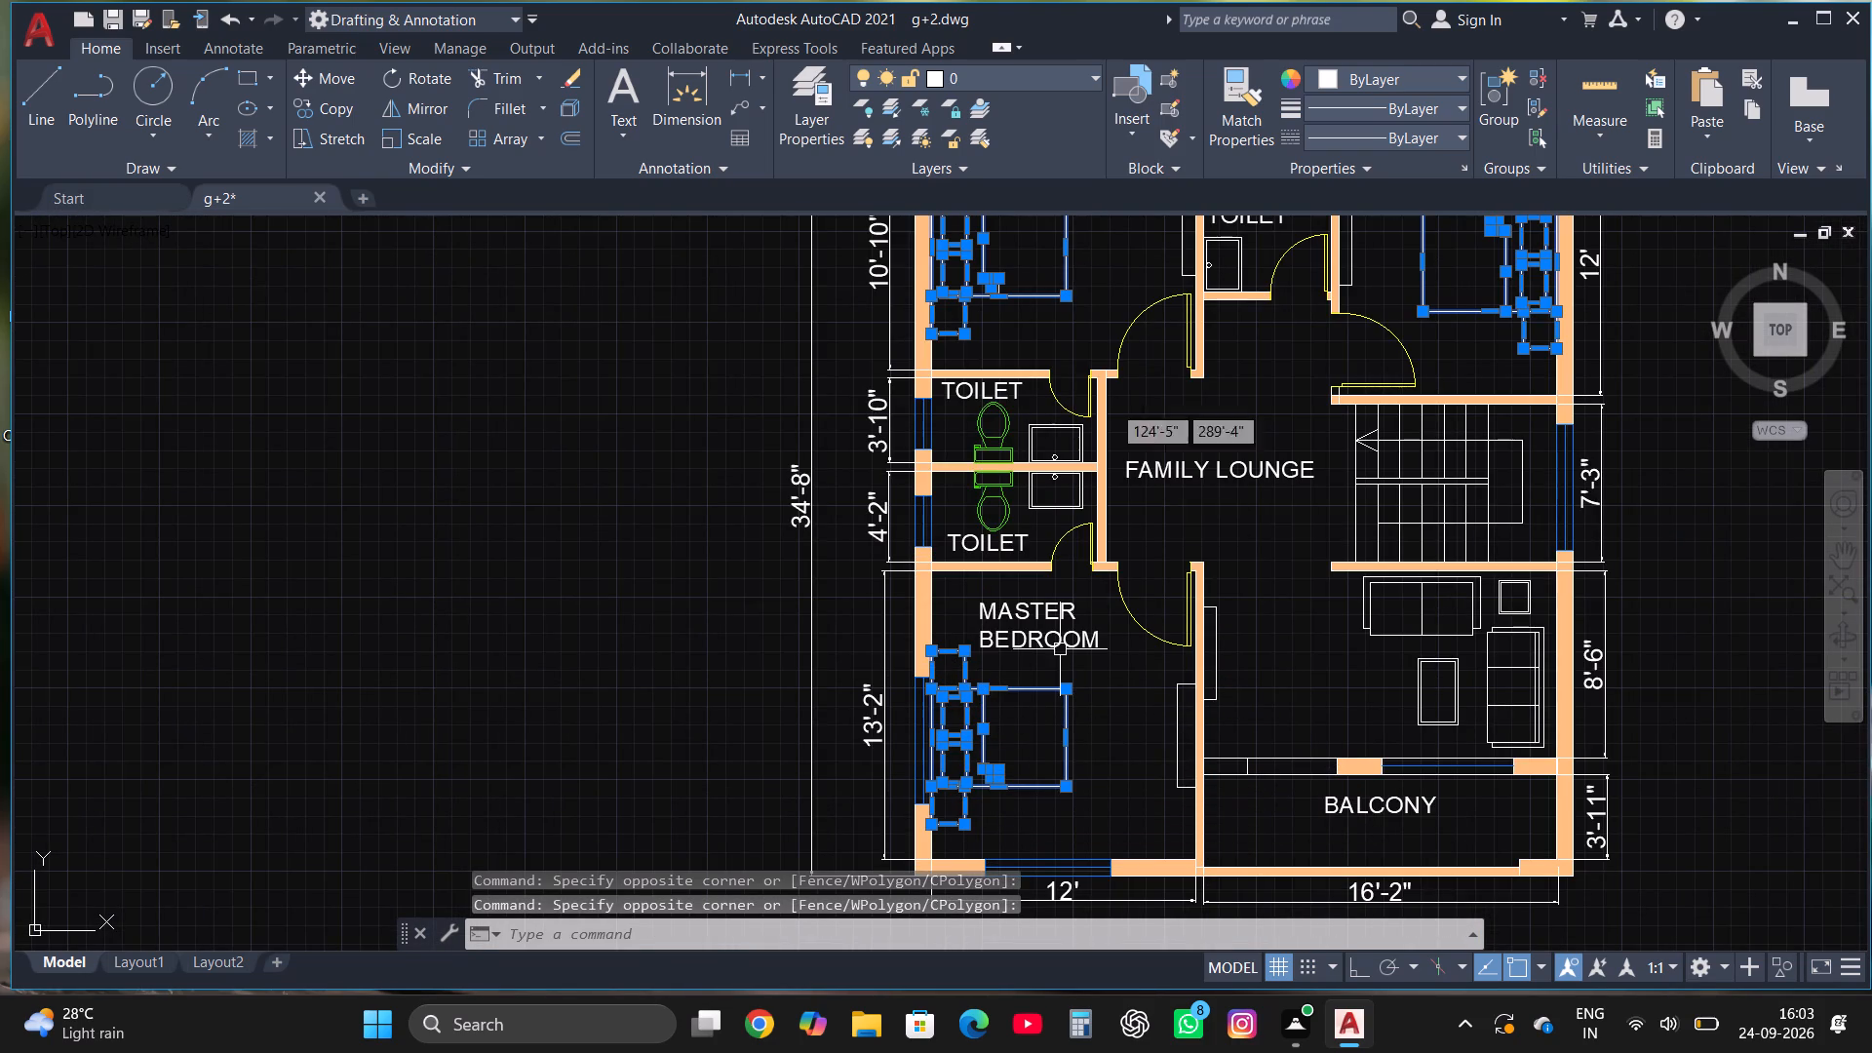
left_click(968, 78)
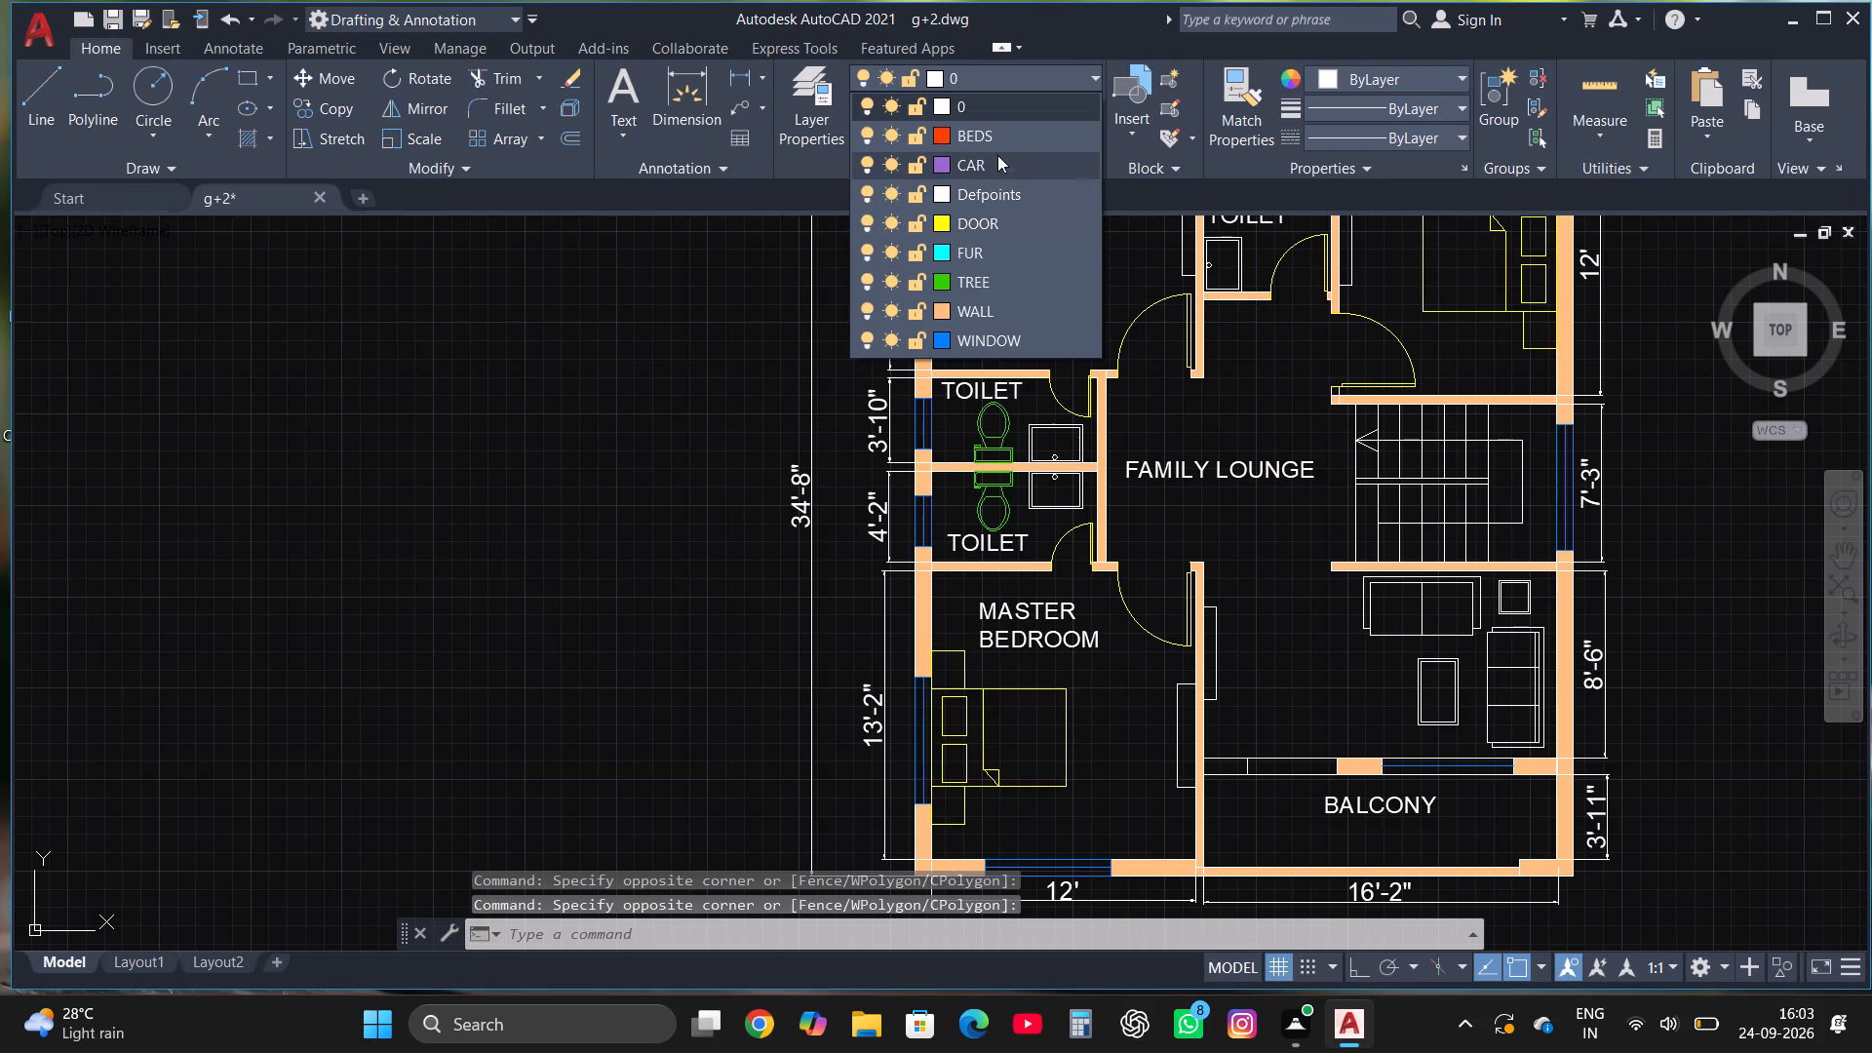
left_click(999, 134)
key("Escape")
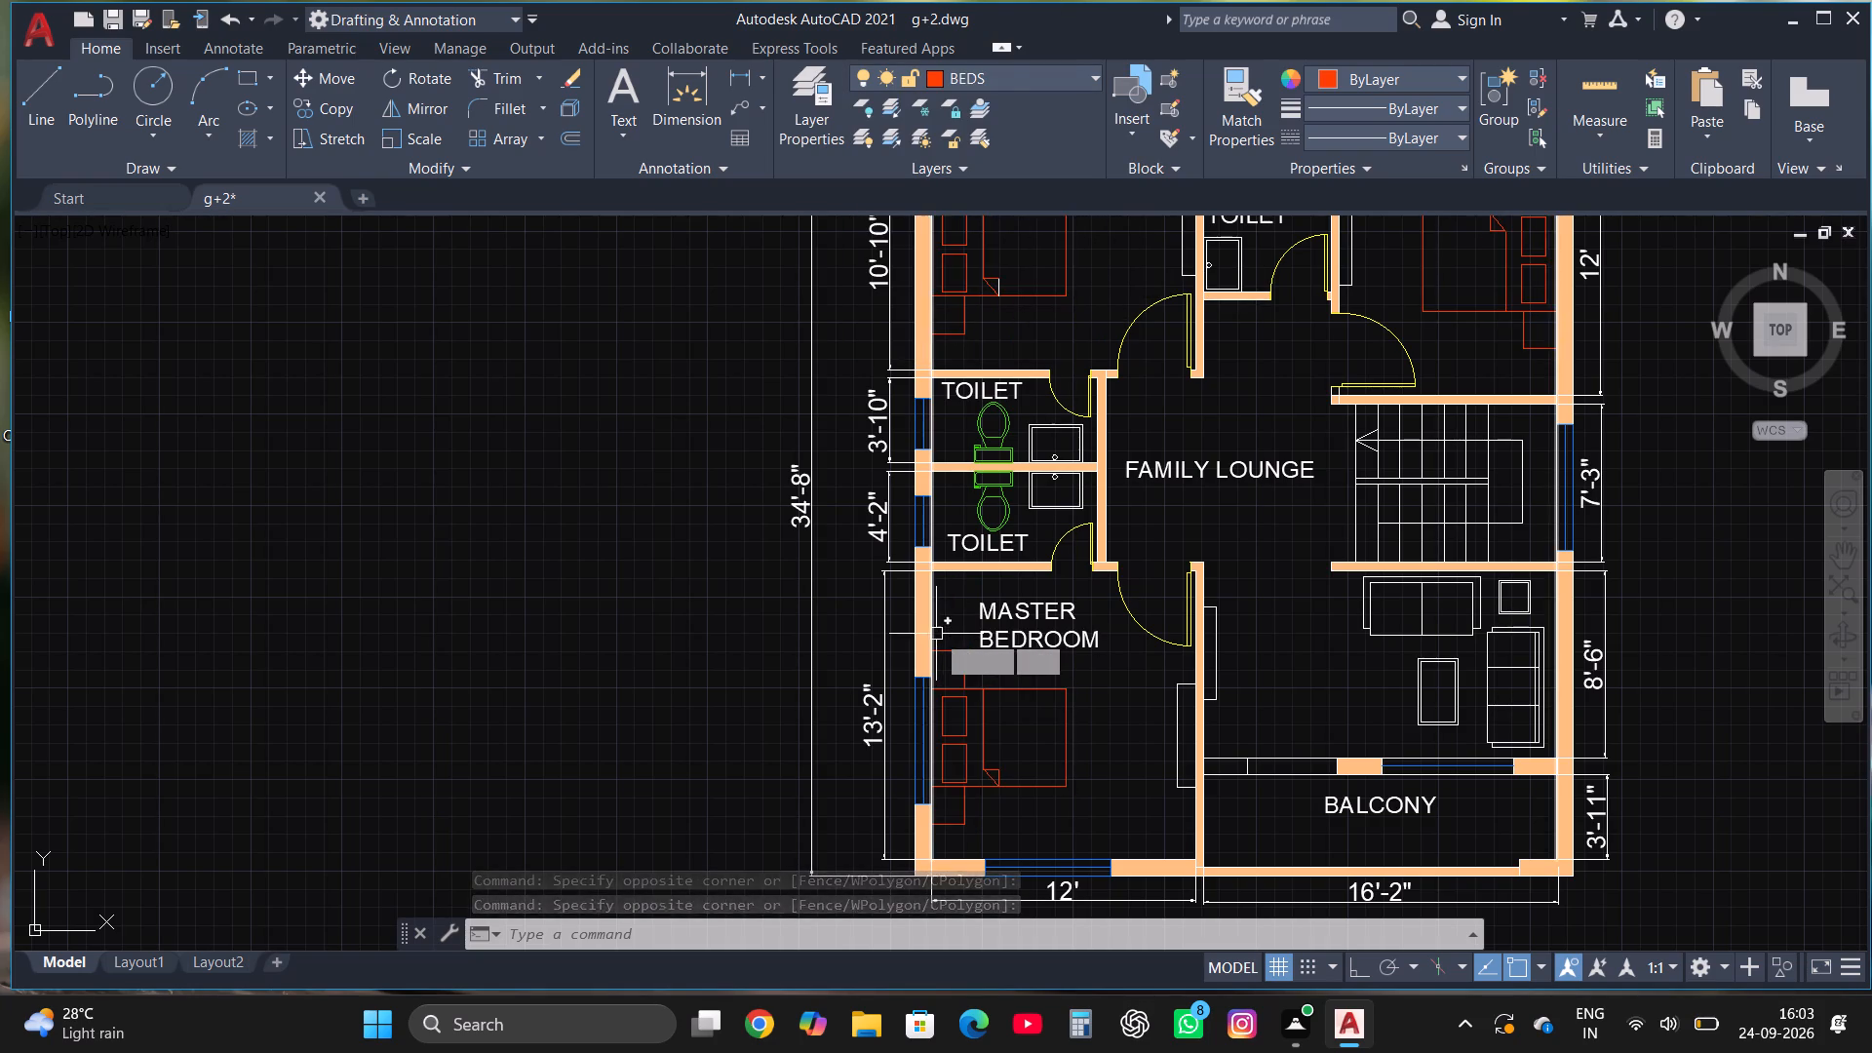
Put the three beds in the second floor plan, with their pillows and bedside tables, on the BEDS layer.
scroll(953, 660, "down", 3)
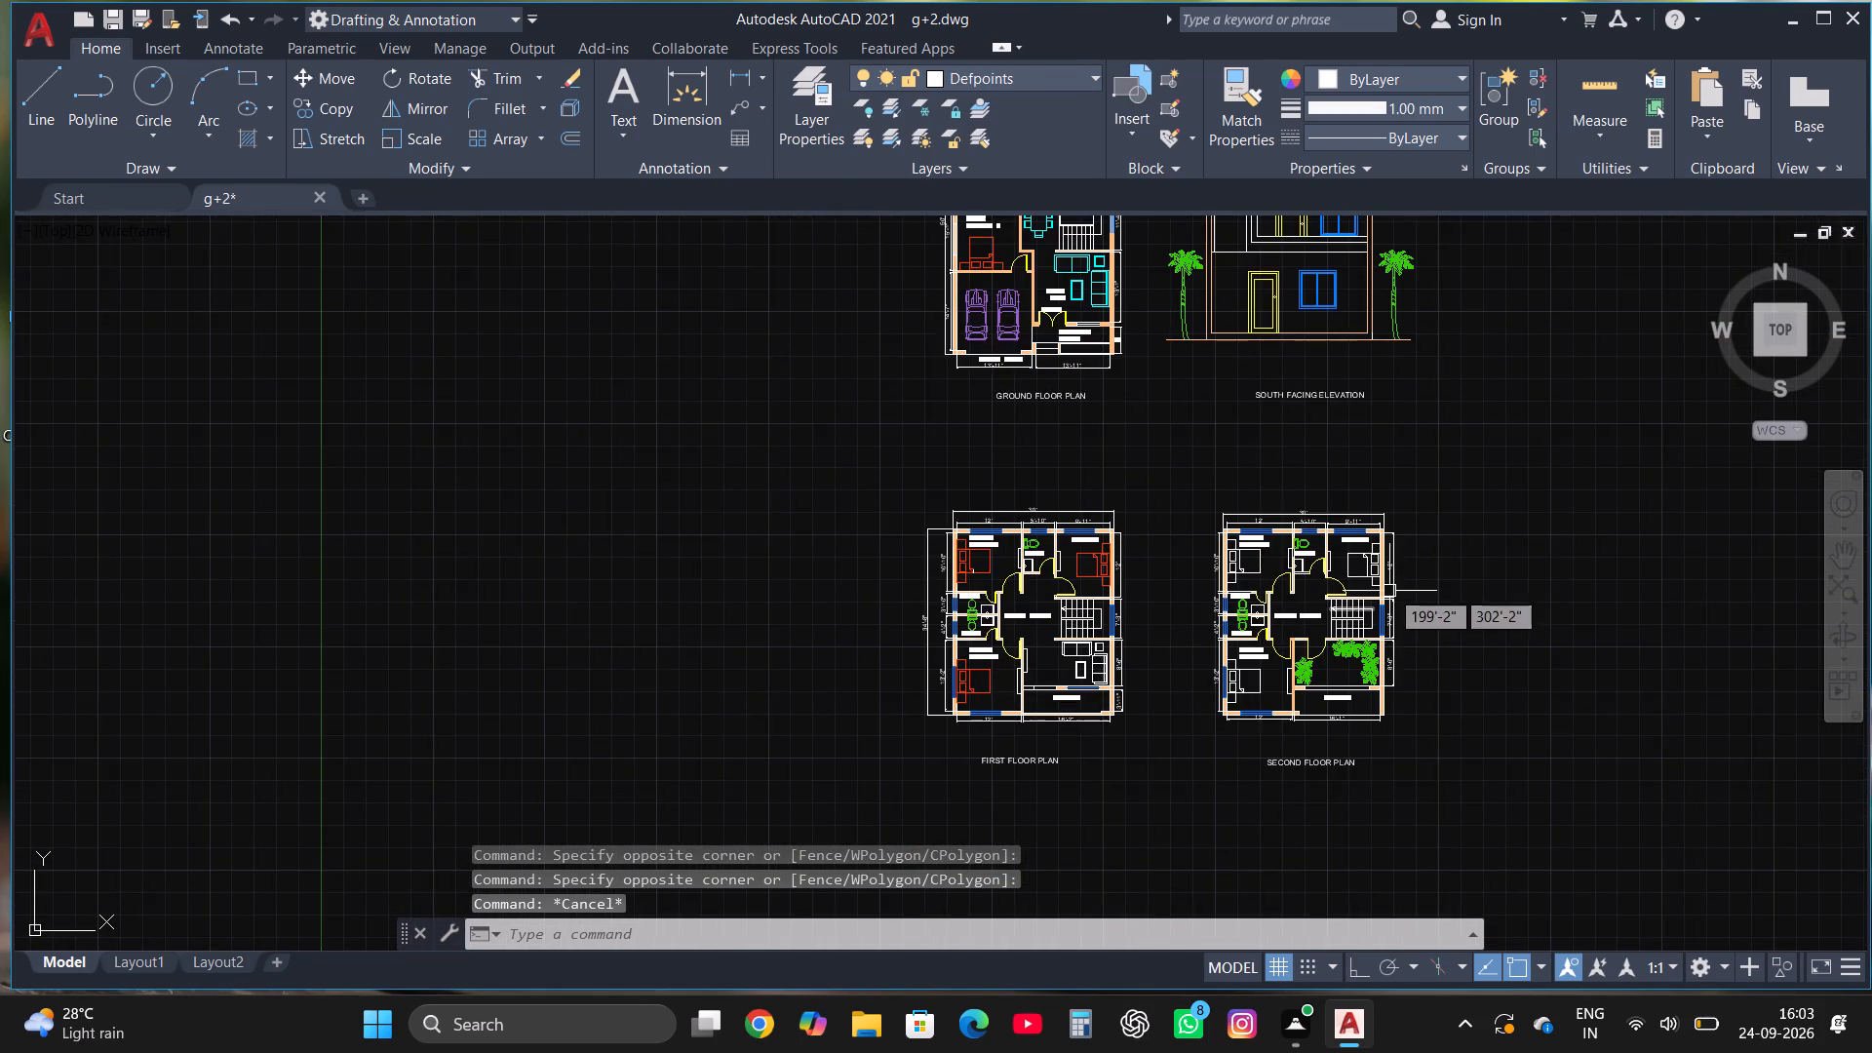
scroll(1389, 589, "up", 2)
scroll(1040, 516, "up", 1)
left_click(992, 598)
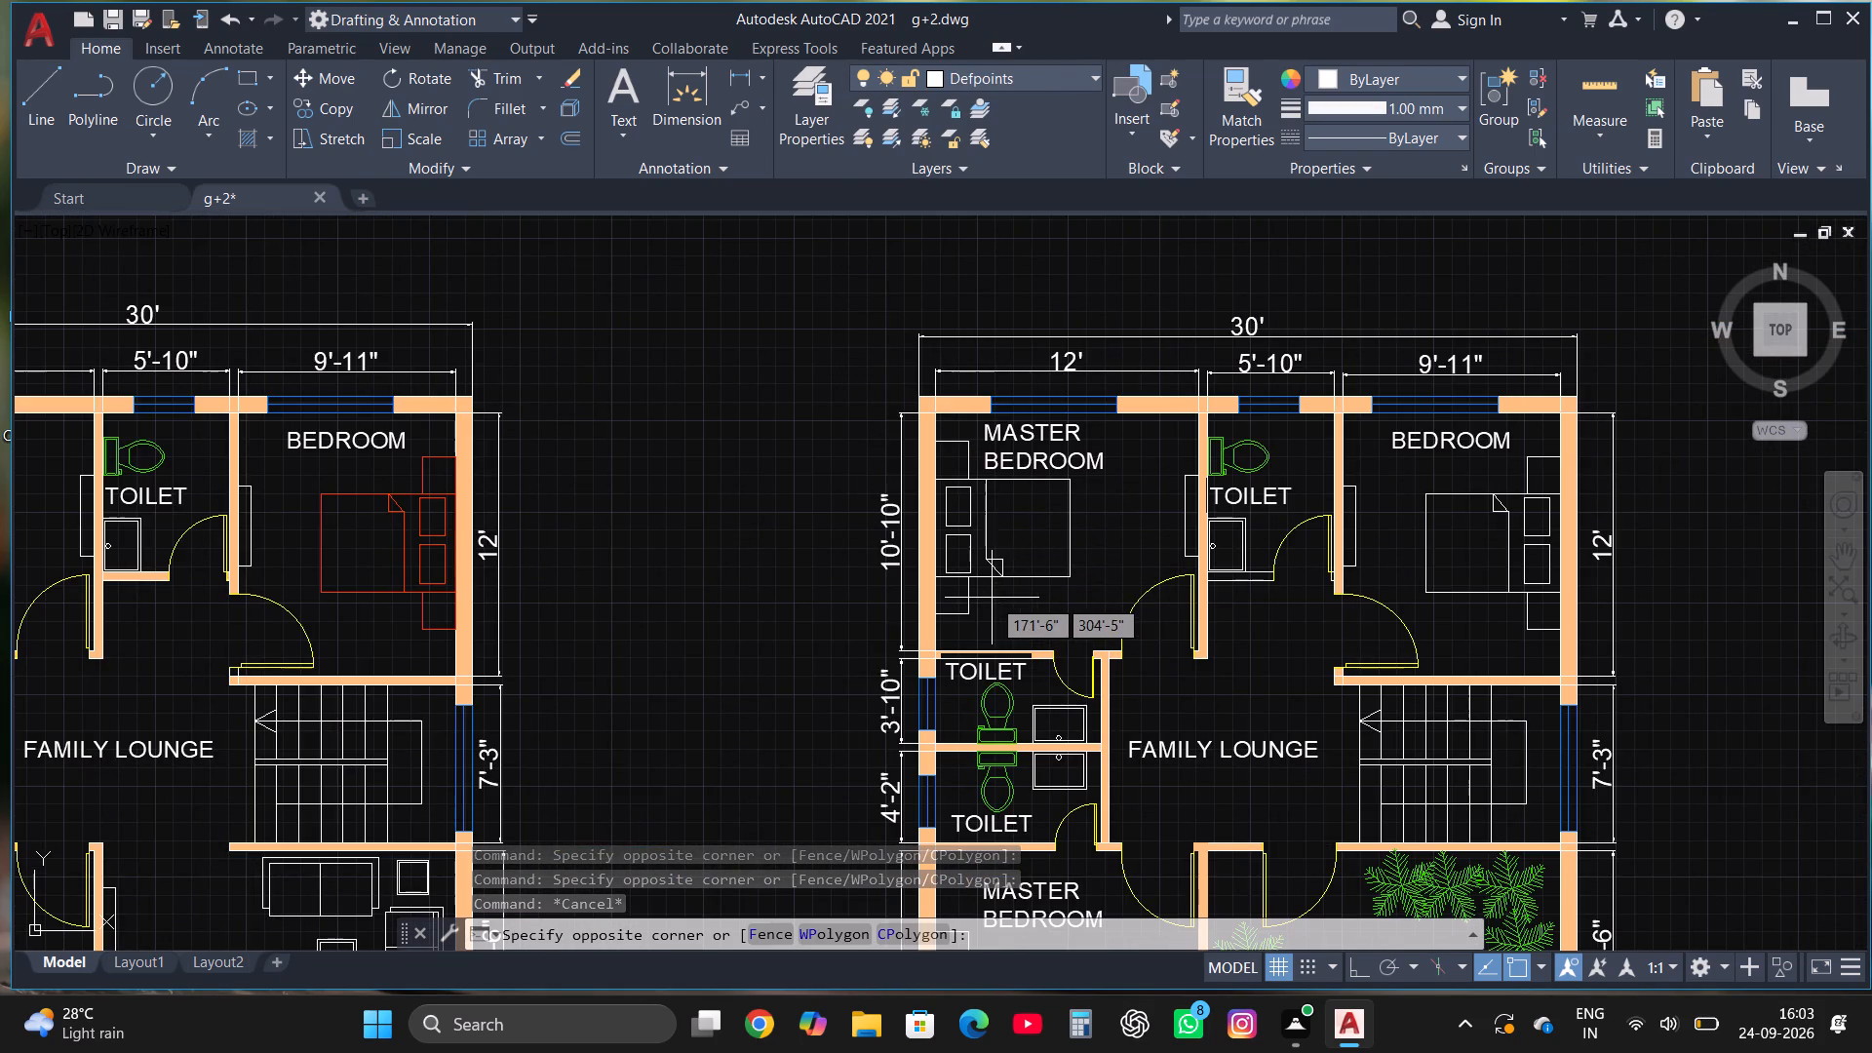
left_click(946, 476)
scroll(1024, 520, "up", 1)
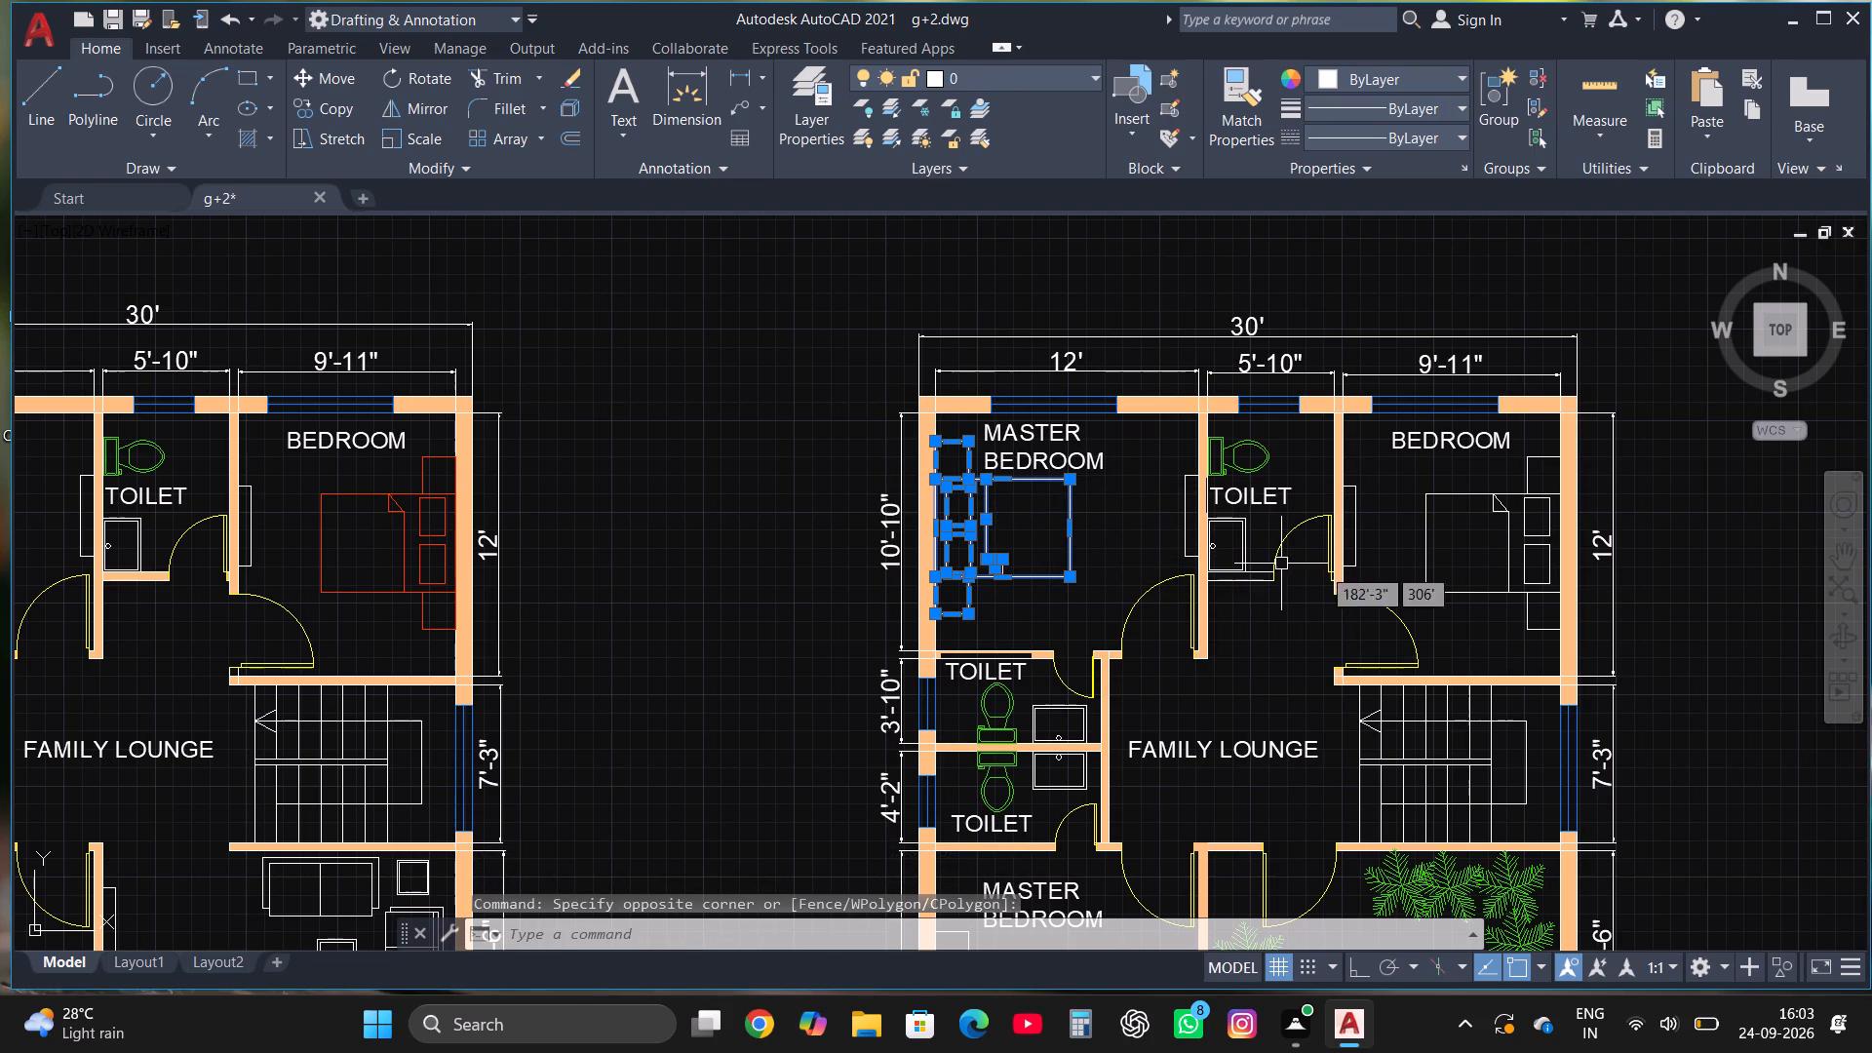
left_click(1538, 649)
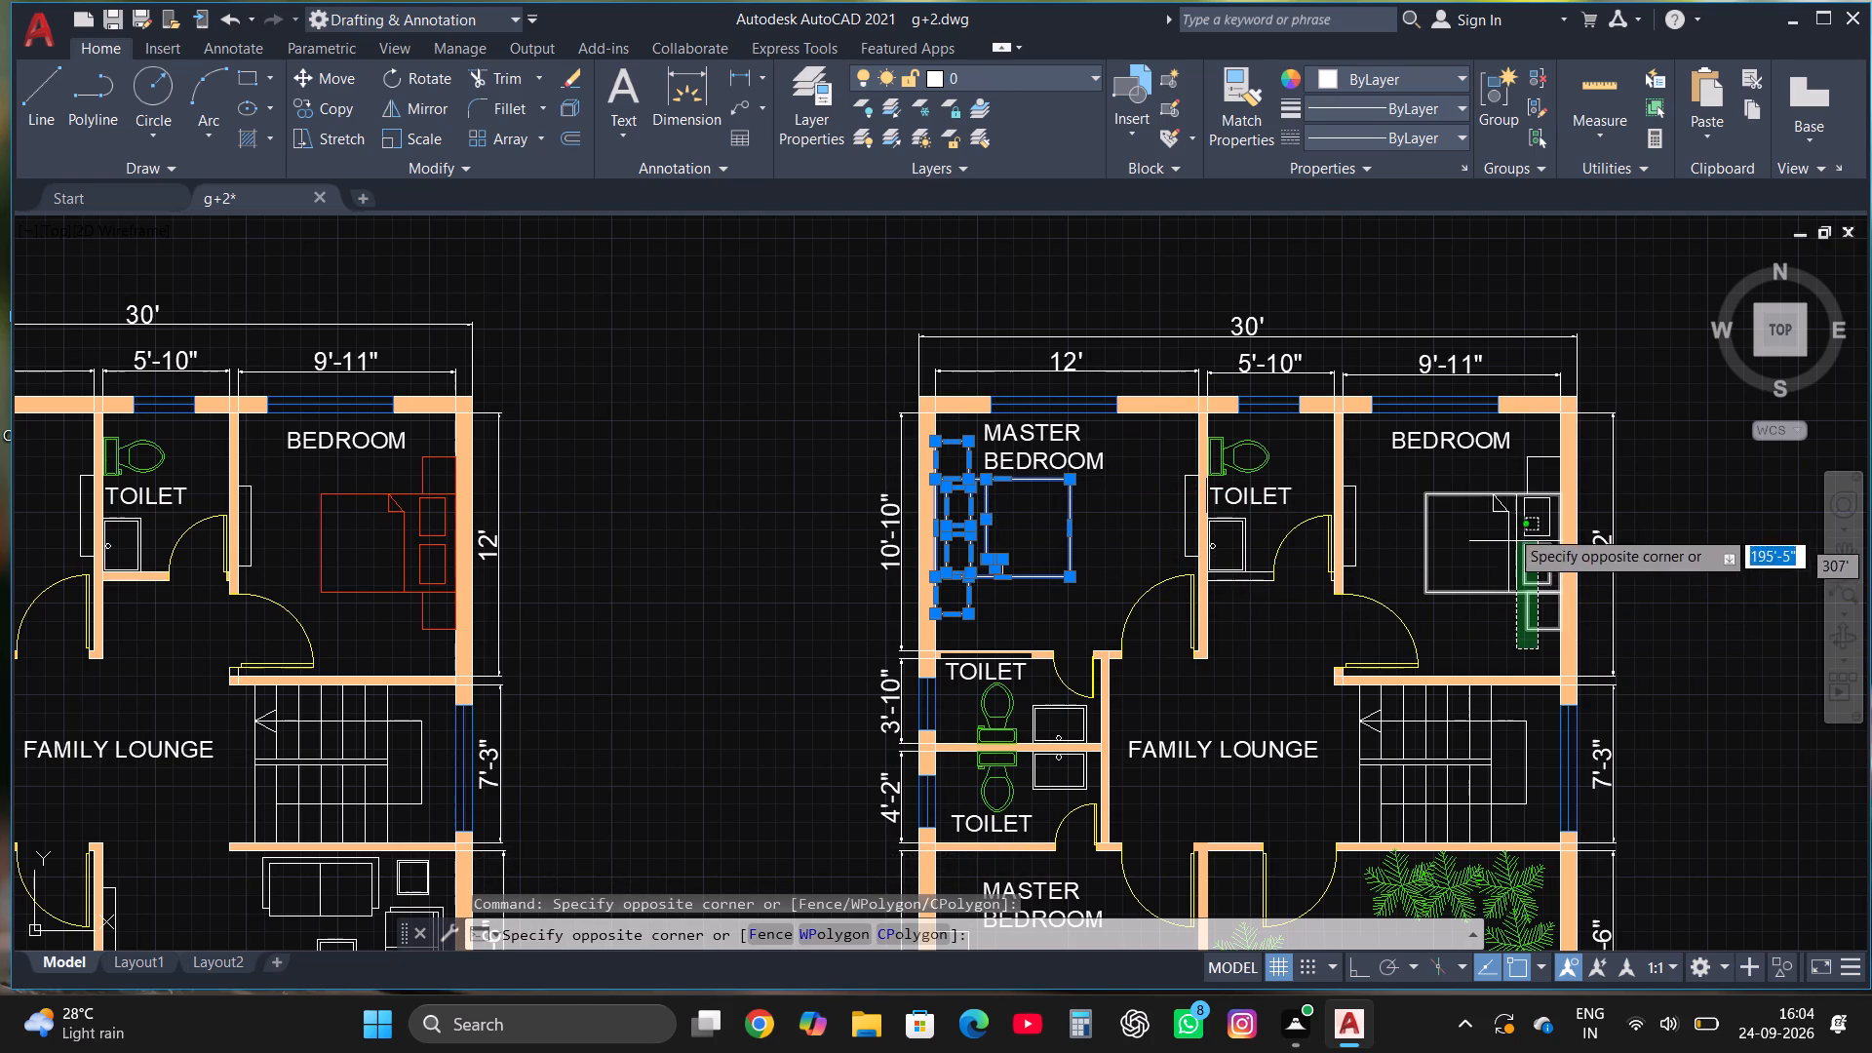
left_click(1474, 478)
scroll(1433, 425, "down", 1)
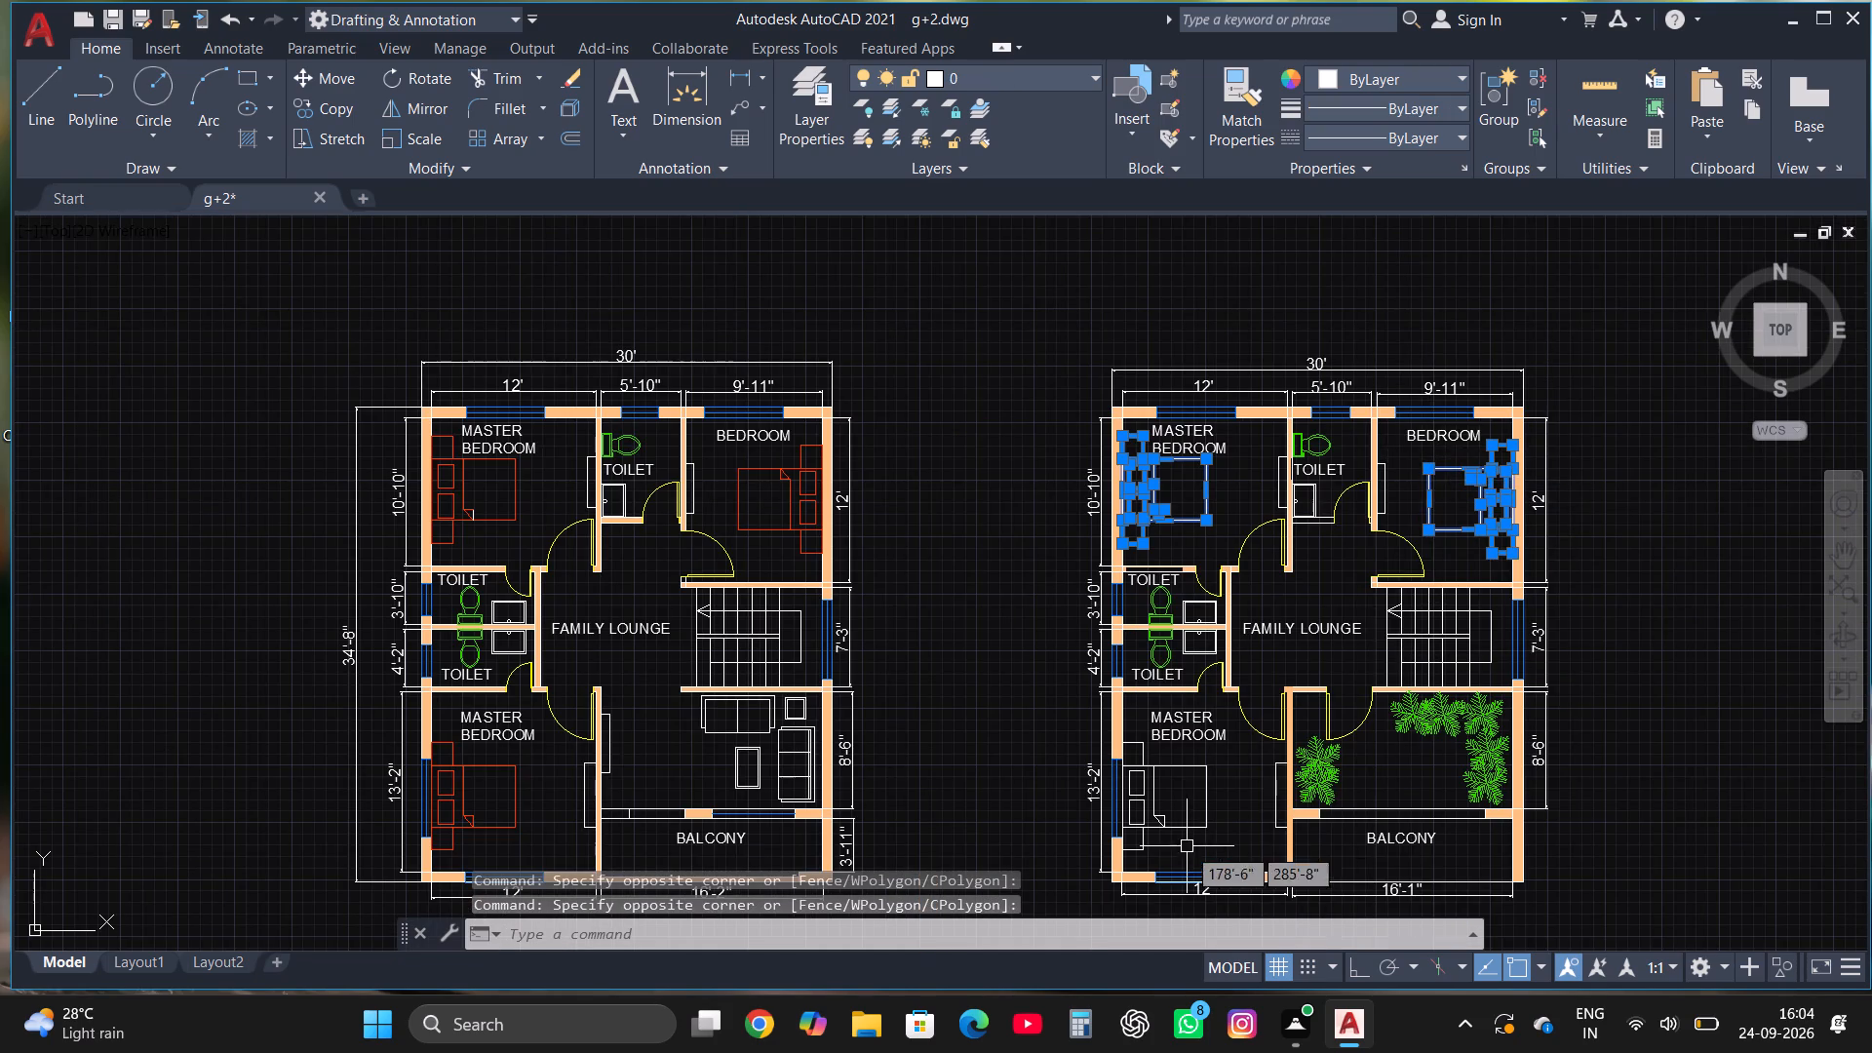
scroll(1165, 849, "up", 2)
left_click(1165, 846)
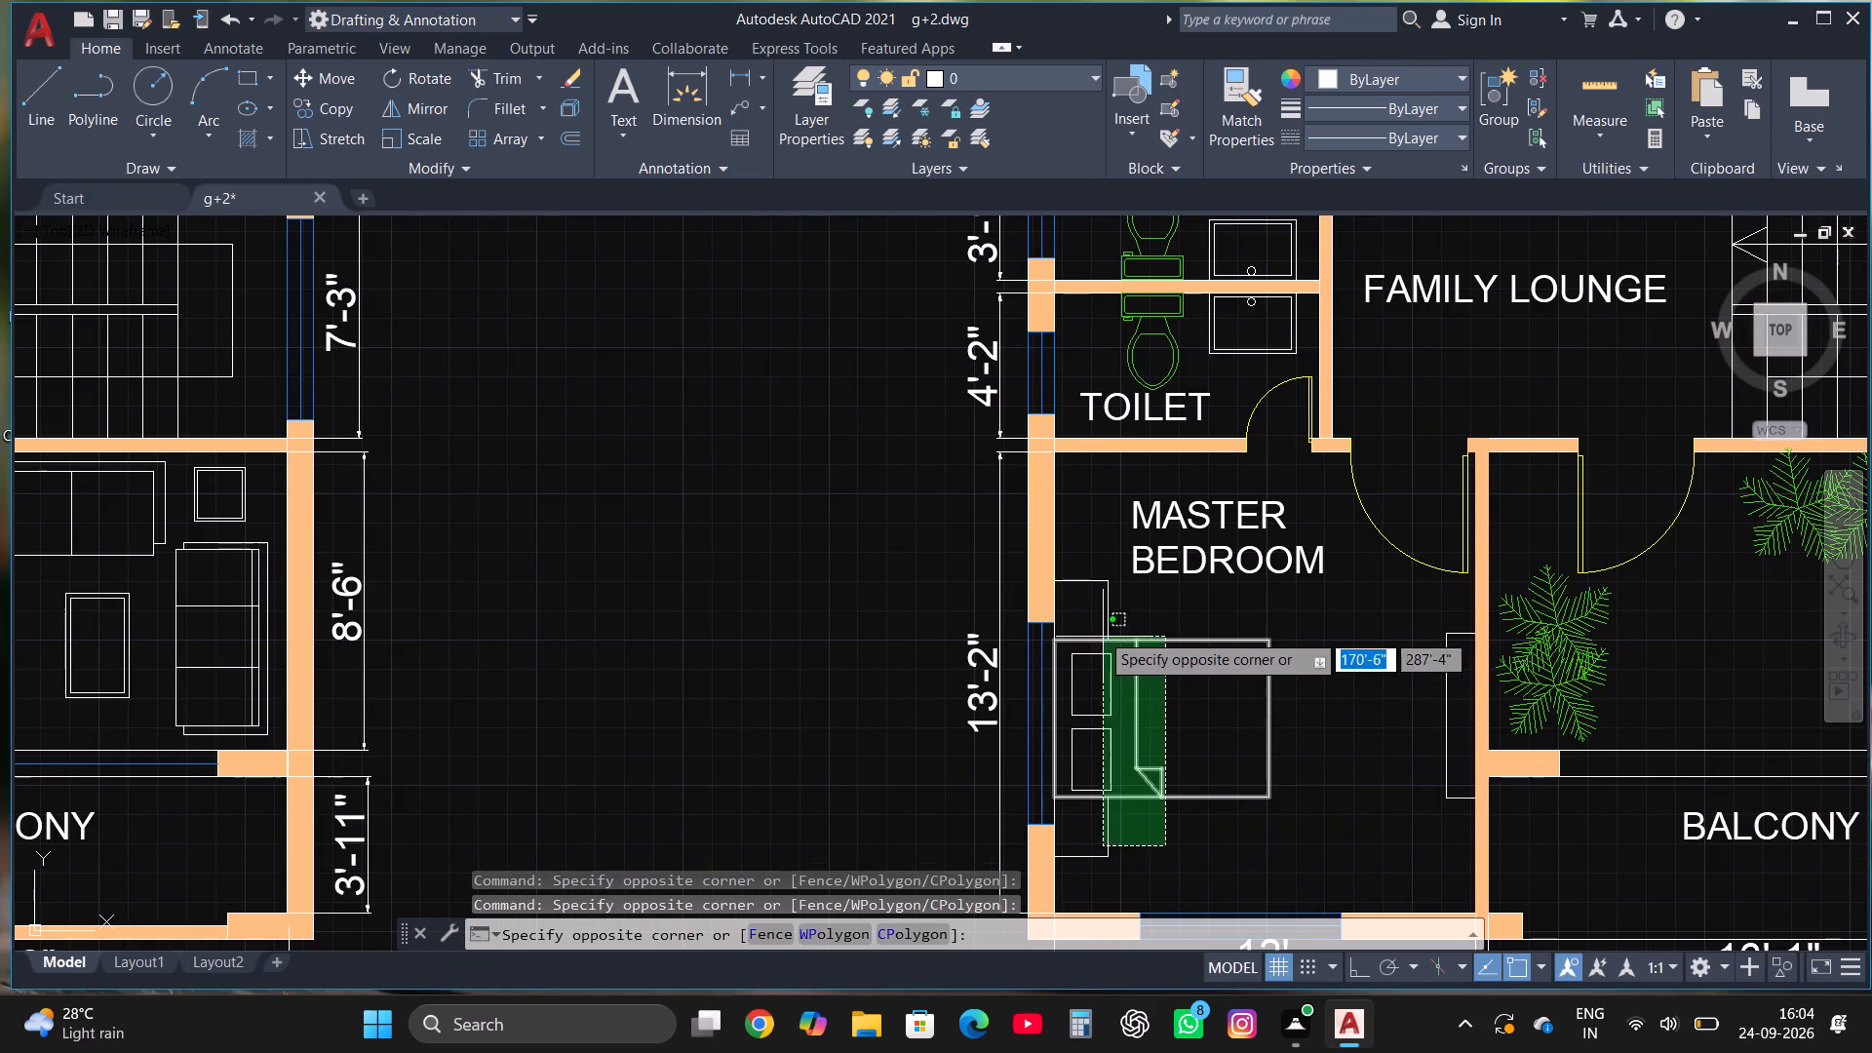
left_click(1092, 614)
left_click(1058, 84)
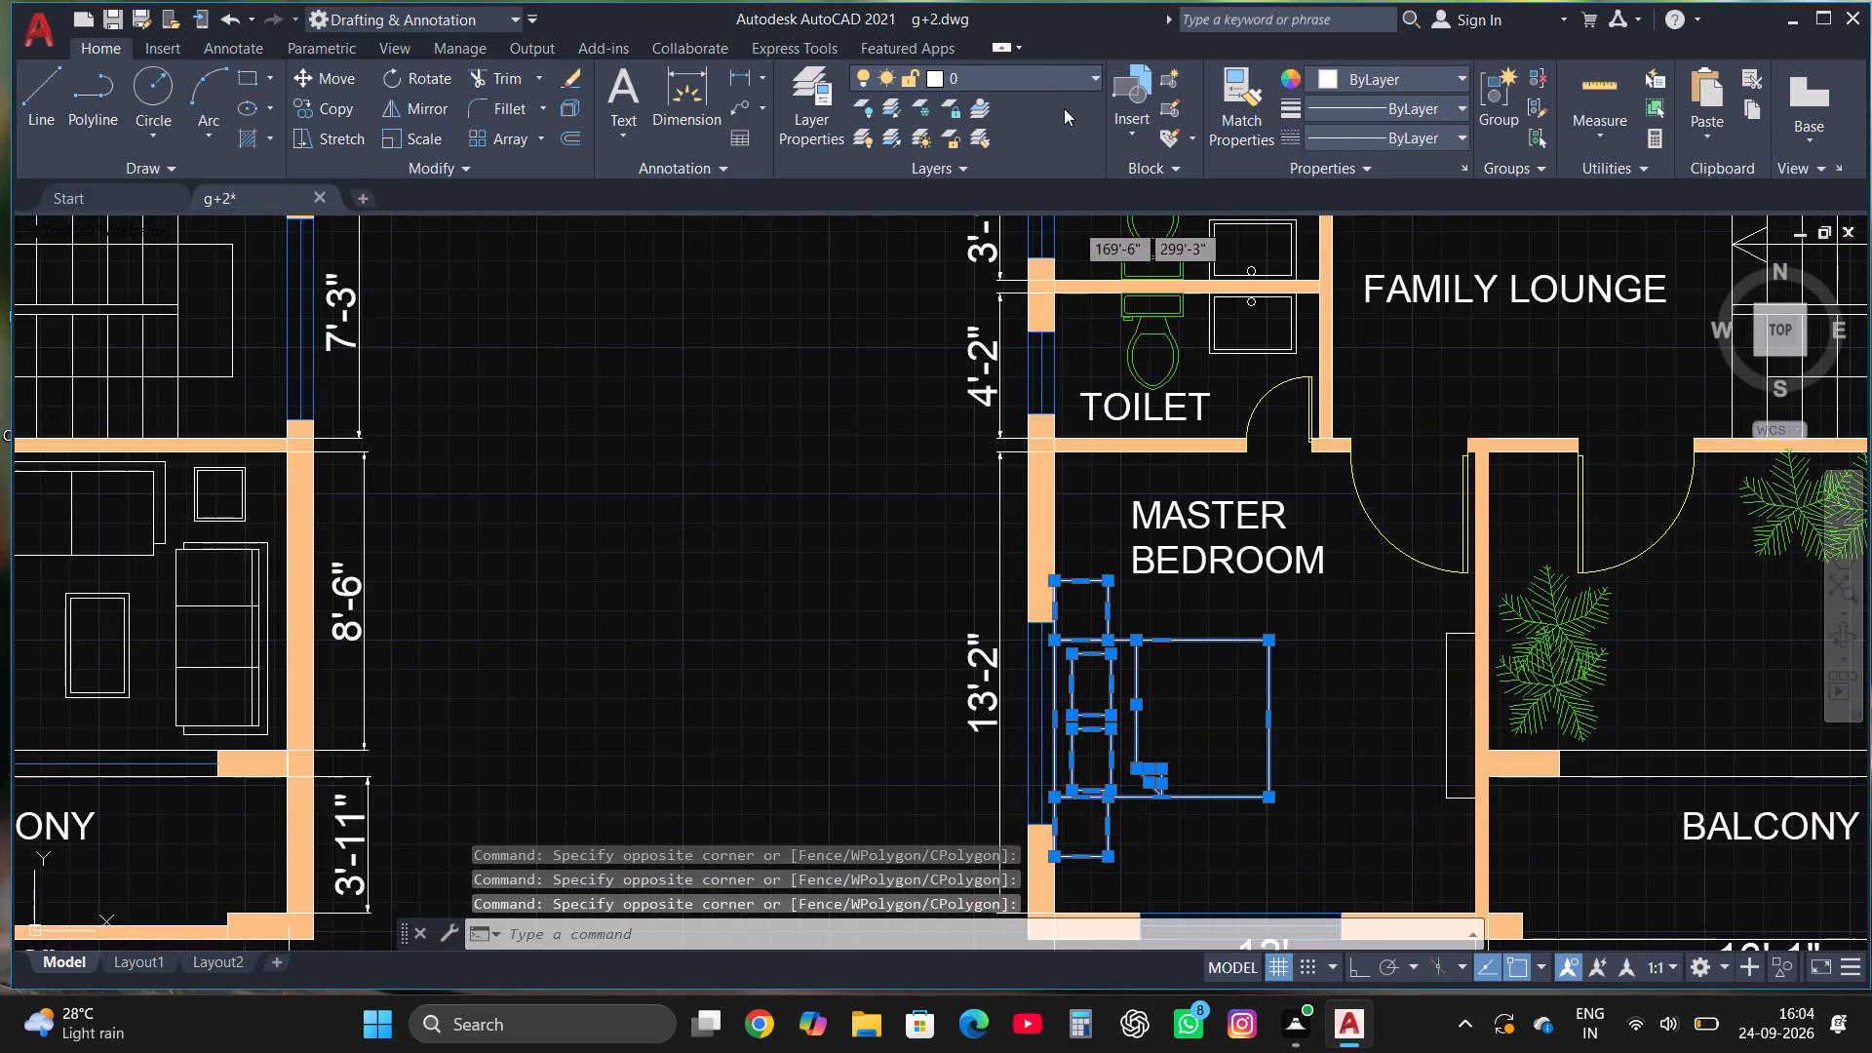
left_click(1006, 138)
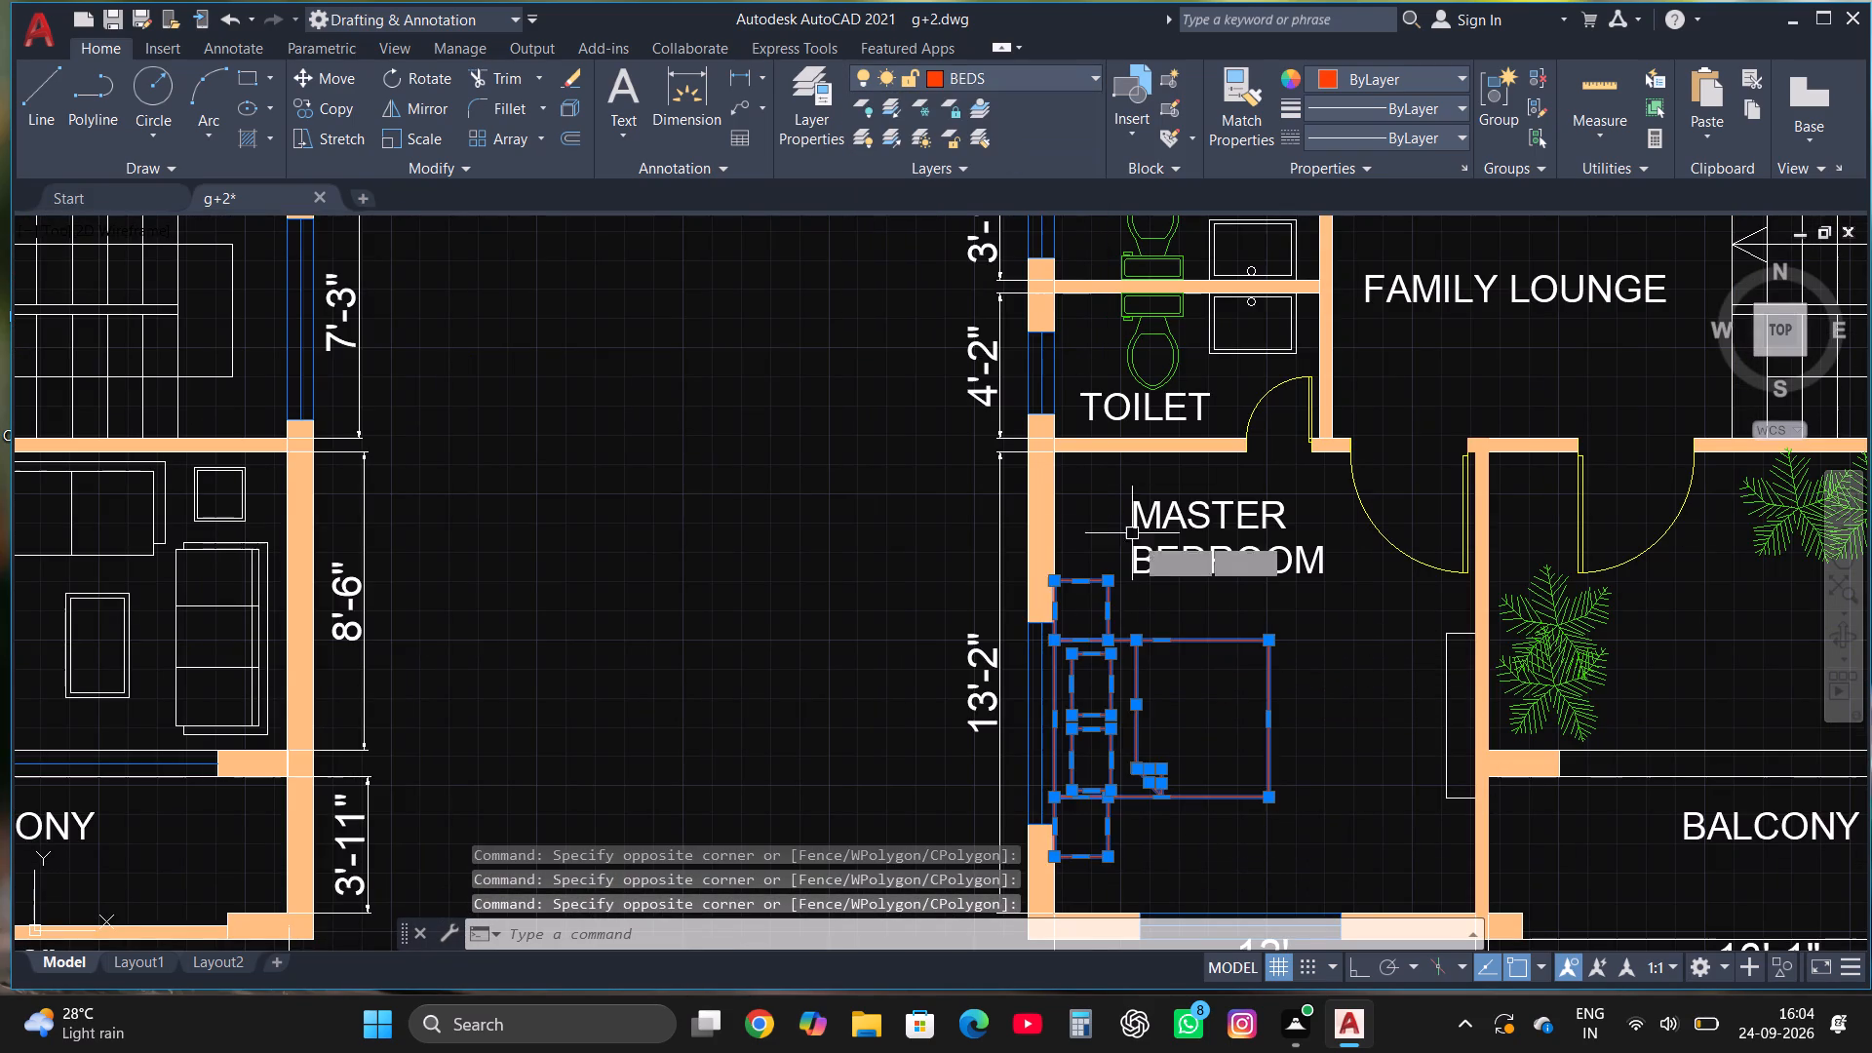
key("Escape")
Put the first floor plan's two sofas, centre table and corner table above the balcony on the FUR layer.
scroll(1180, 606, "down", 3)
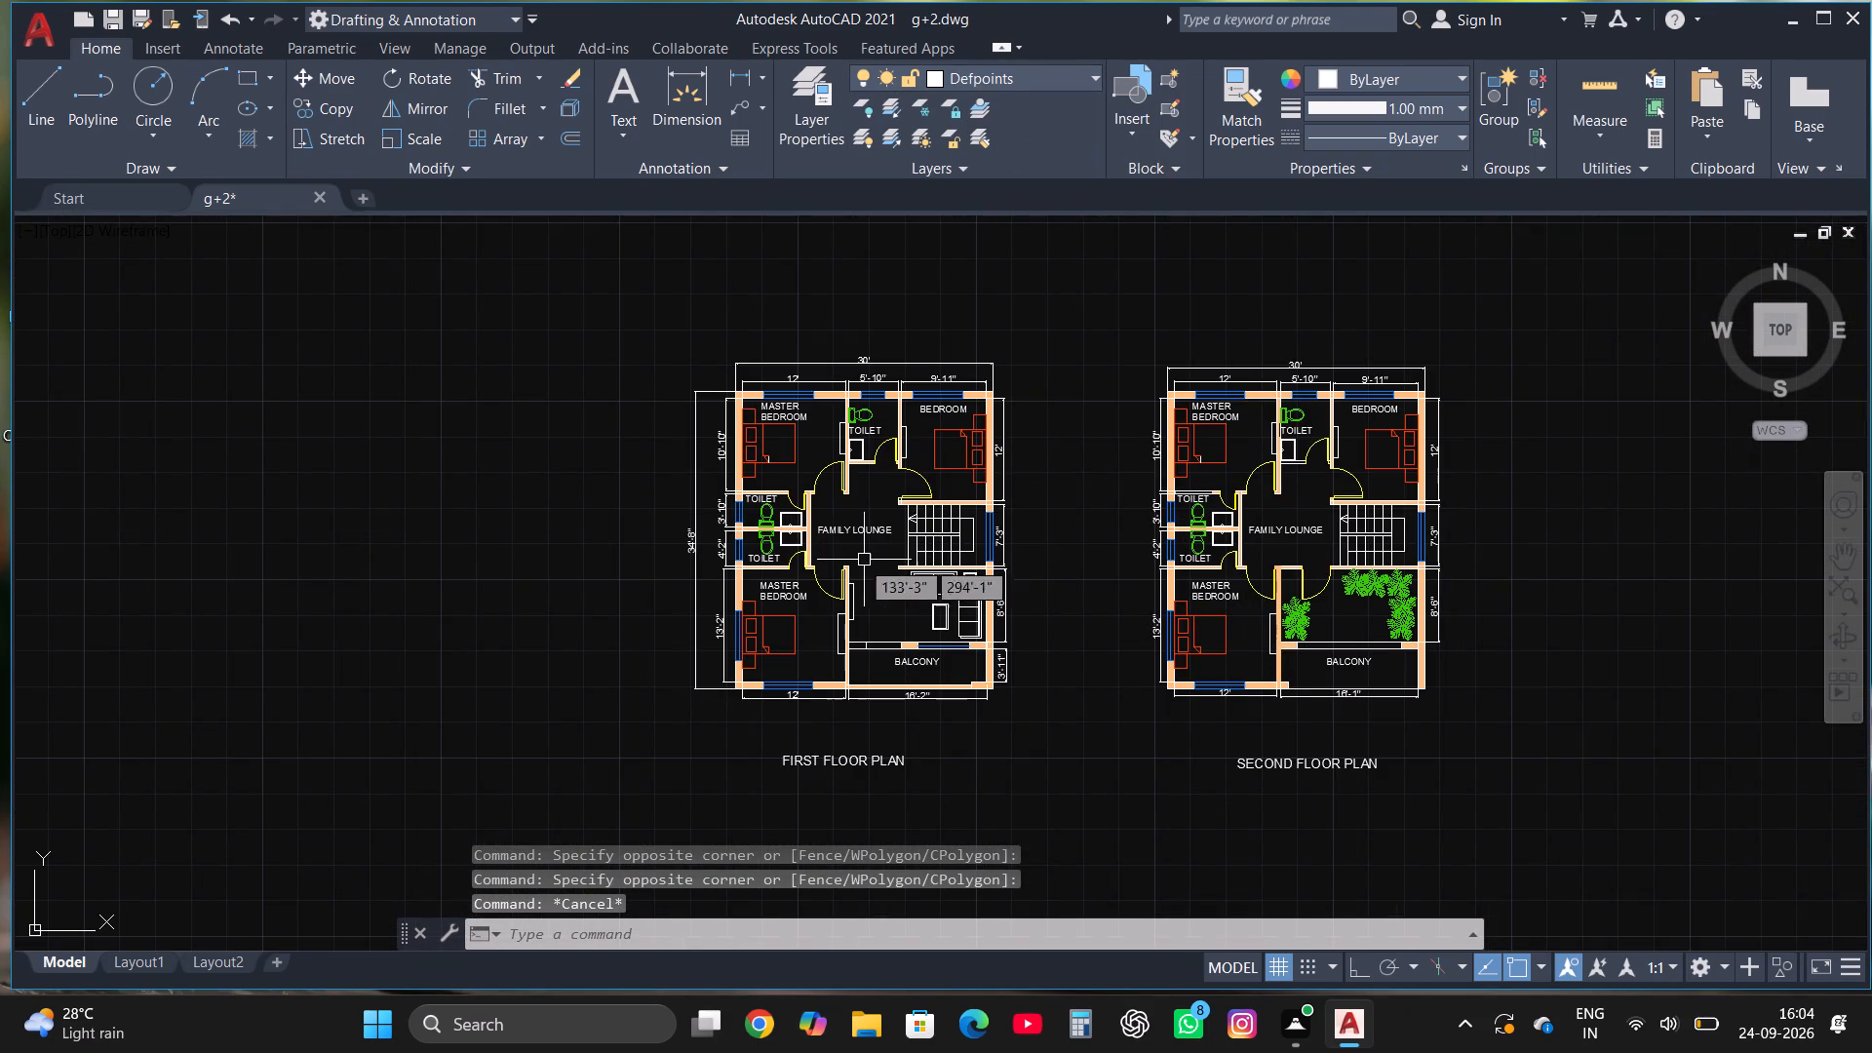
scroll(962, 645, "up", 4)
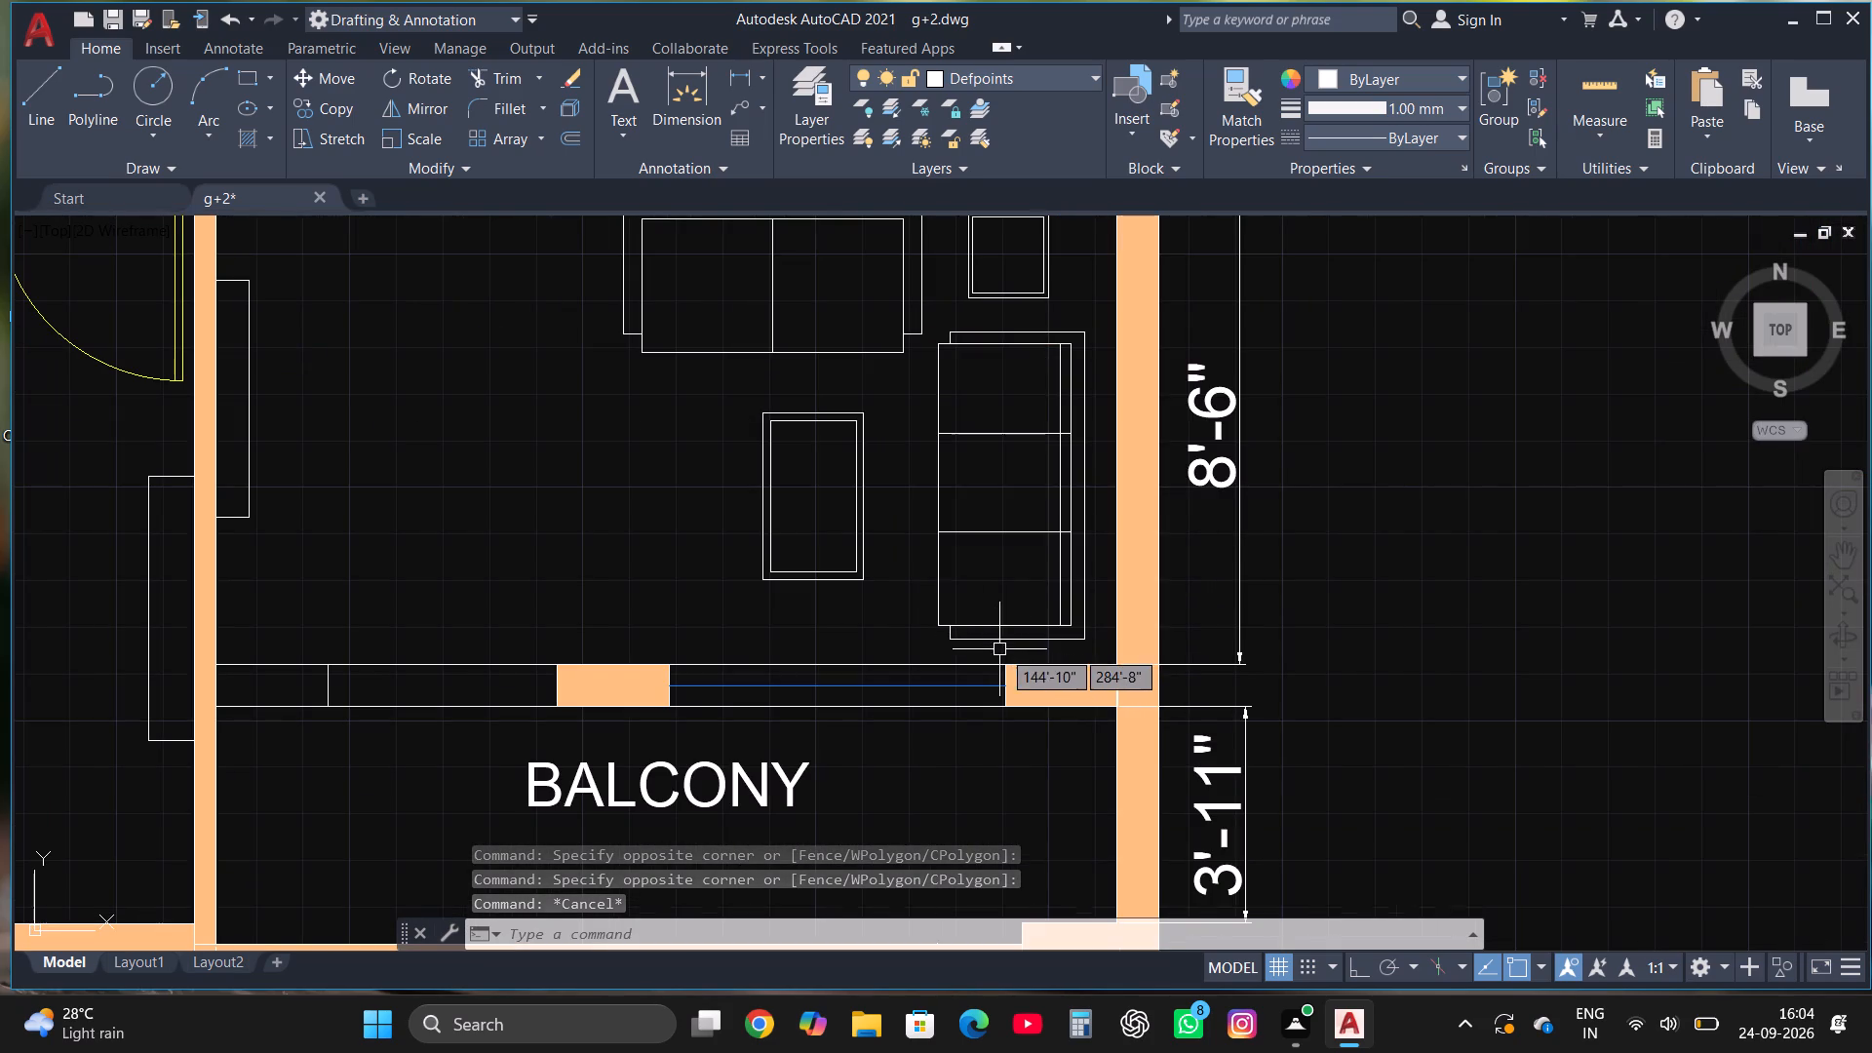
left_click(1095, 651)
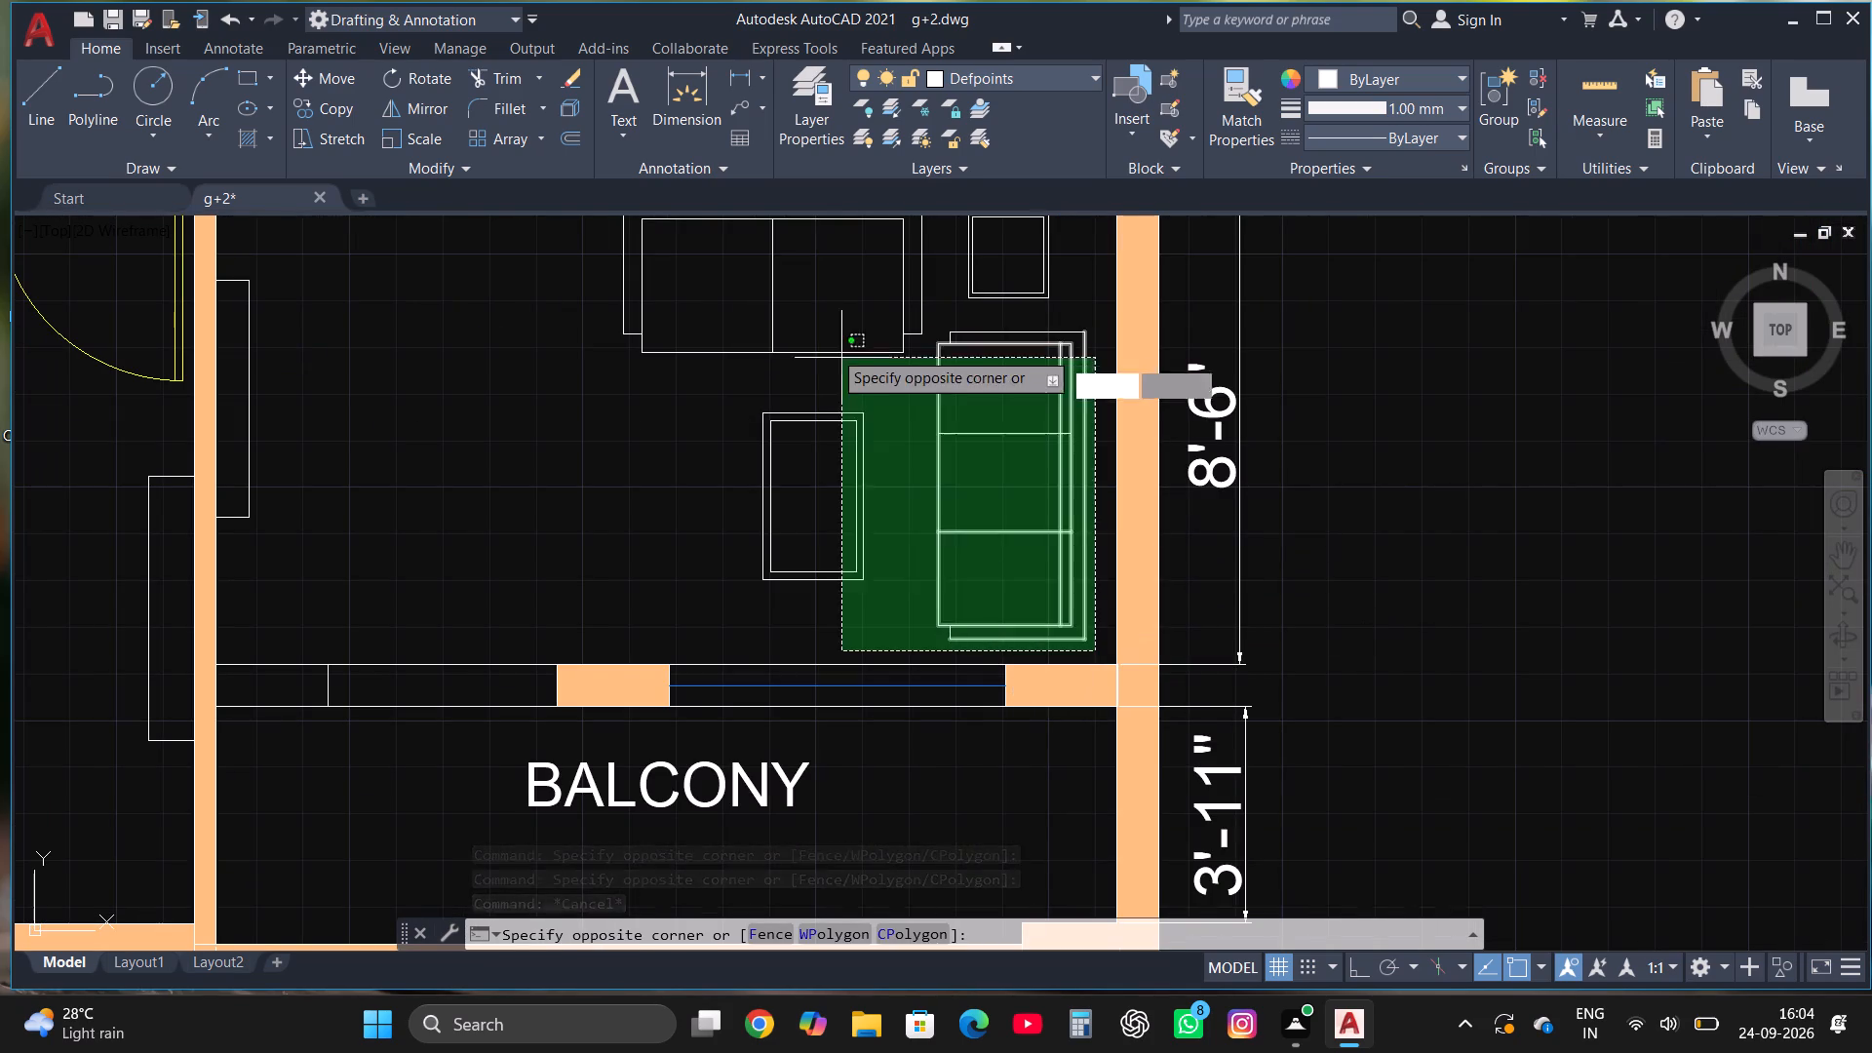
scroll(818, 346, "down", 3)
scroll(756, 286, "up", 1)
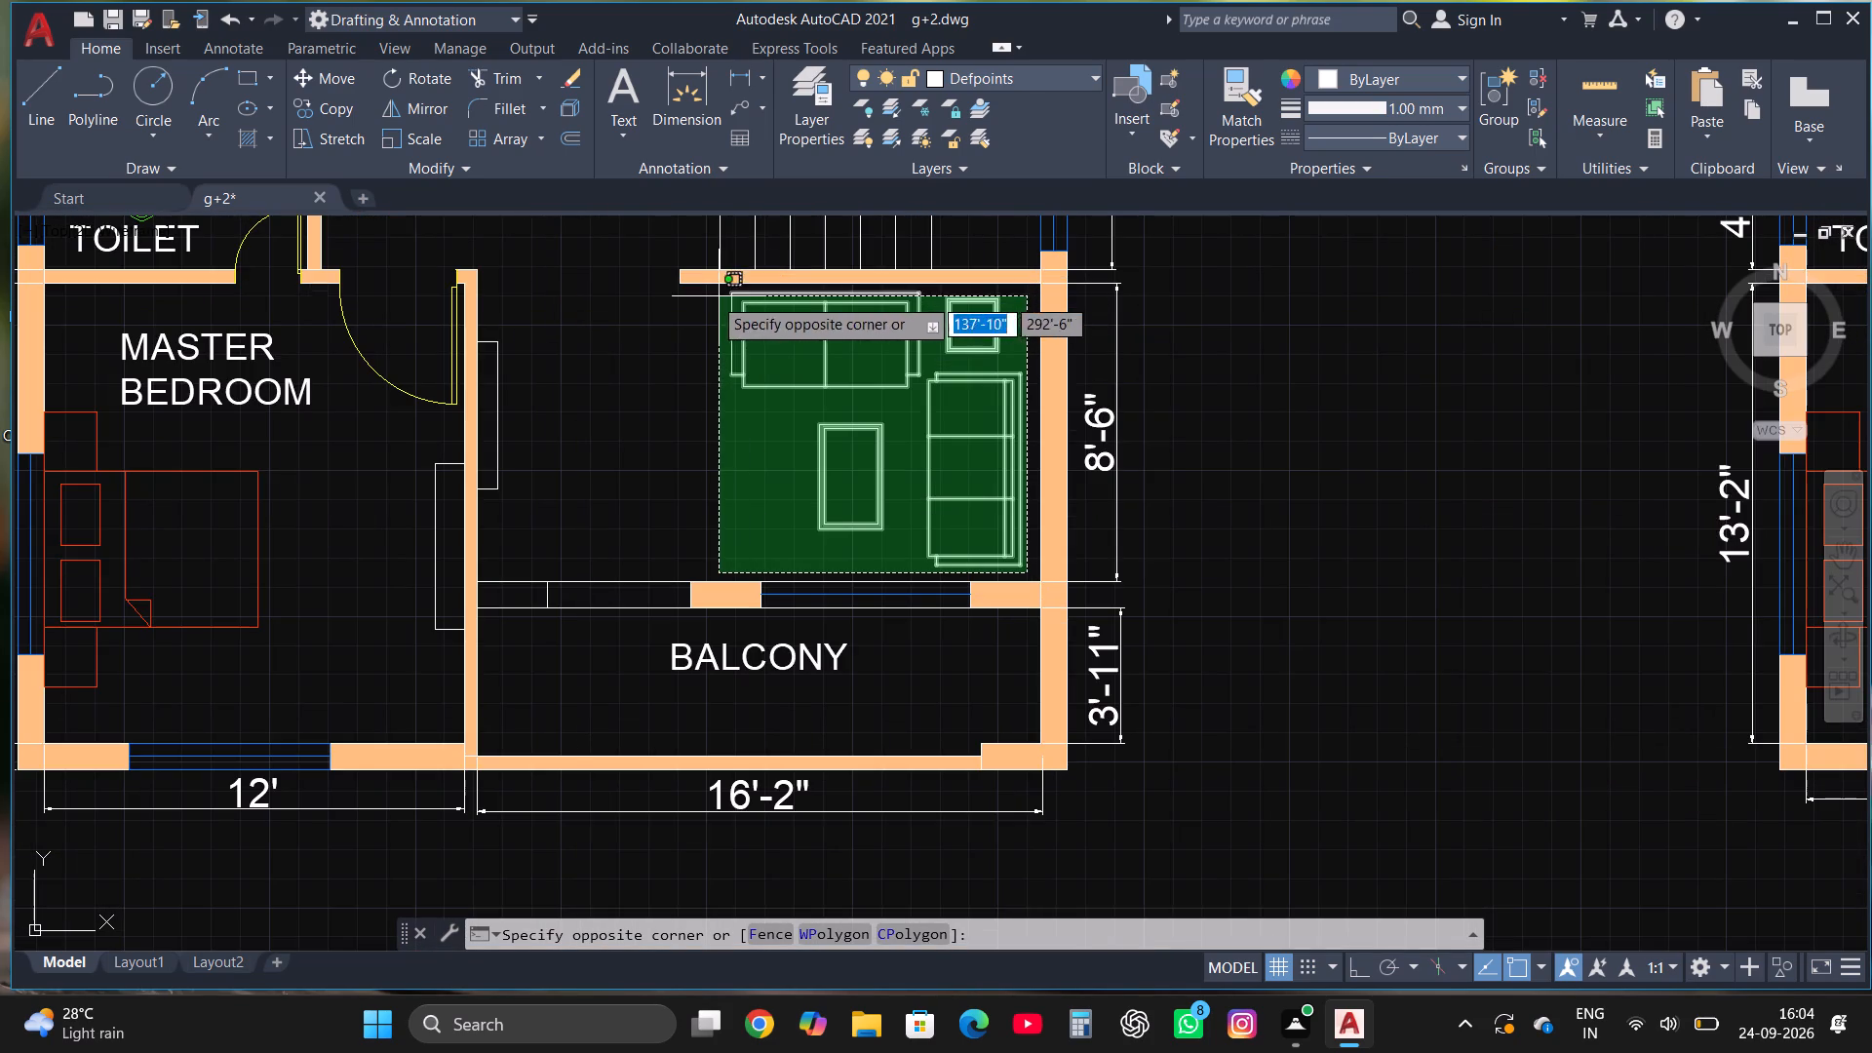
left_click(703, 288)
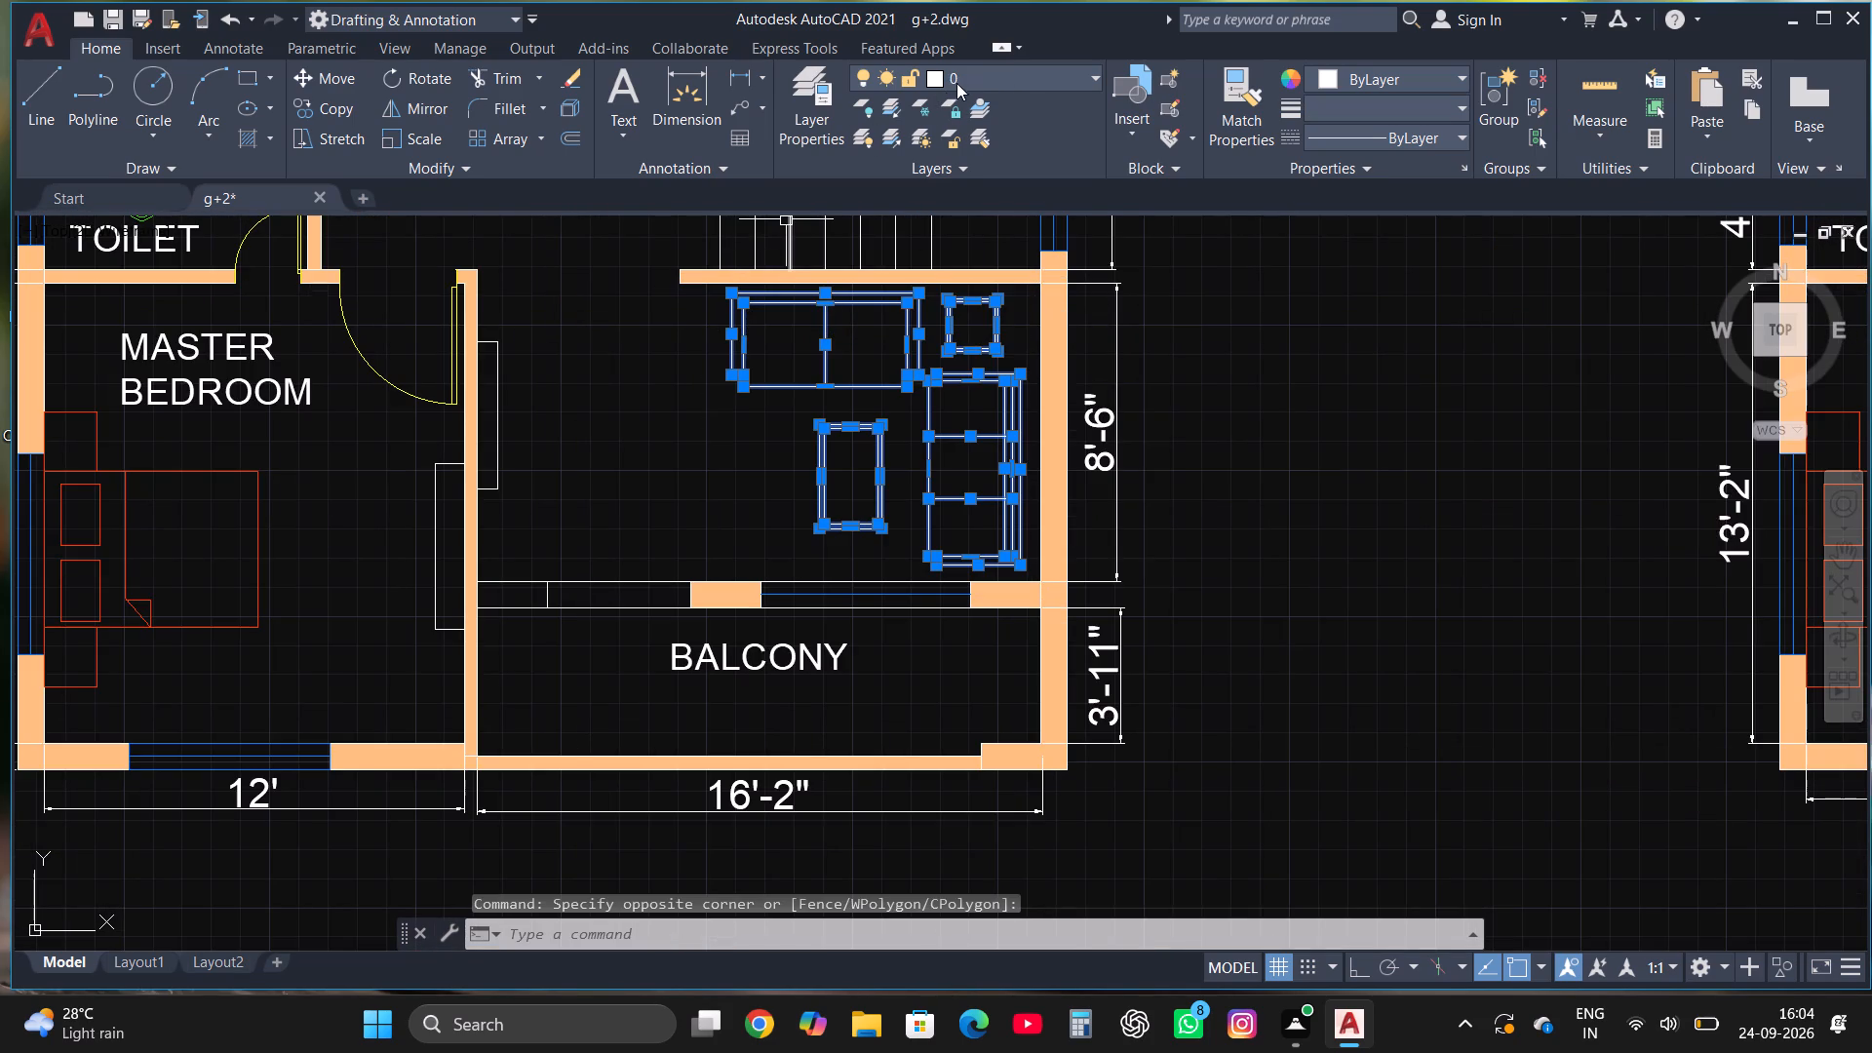
left_click(959, 79)
left_click(962, 248)
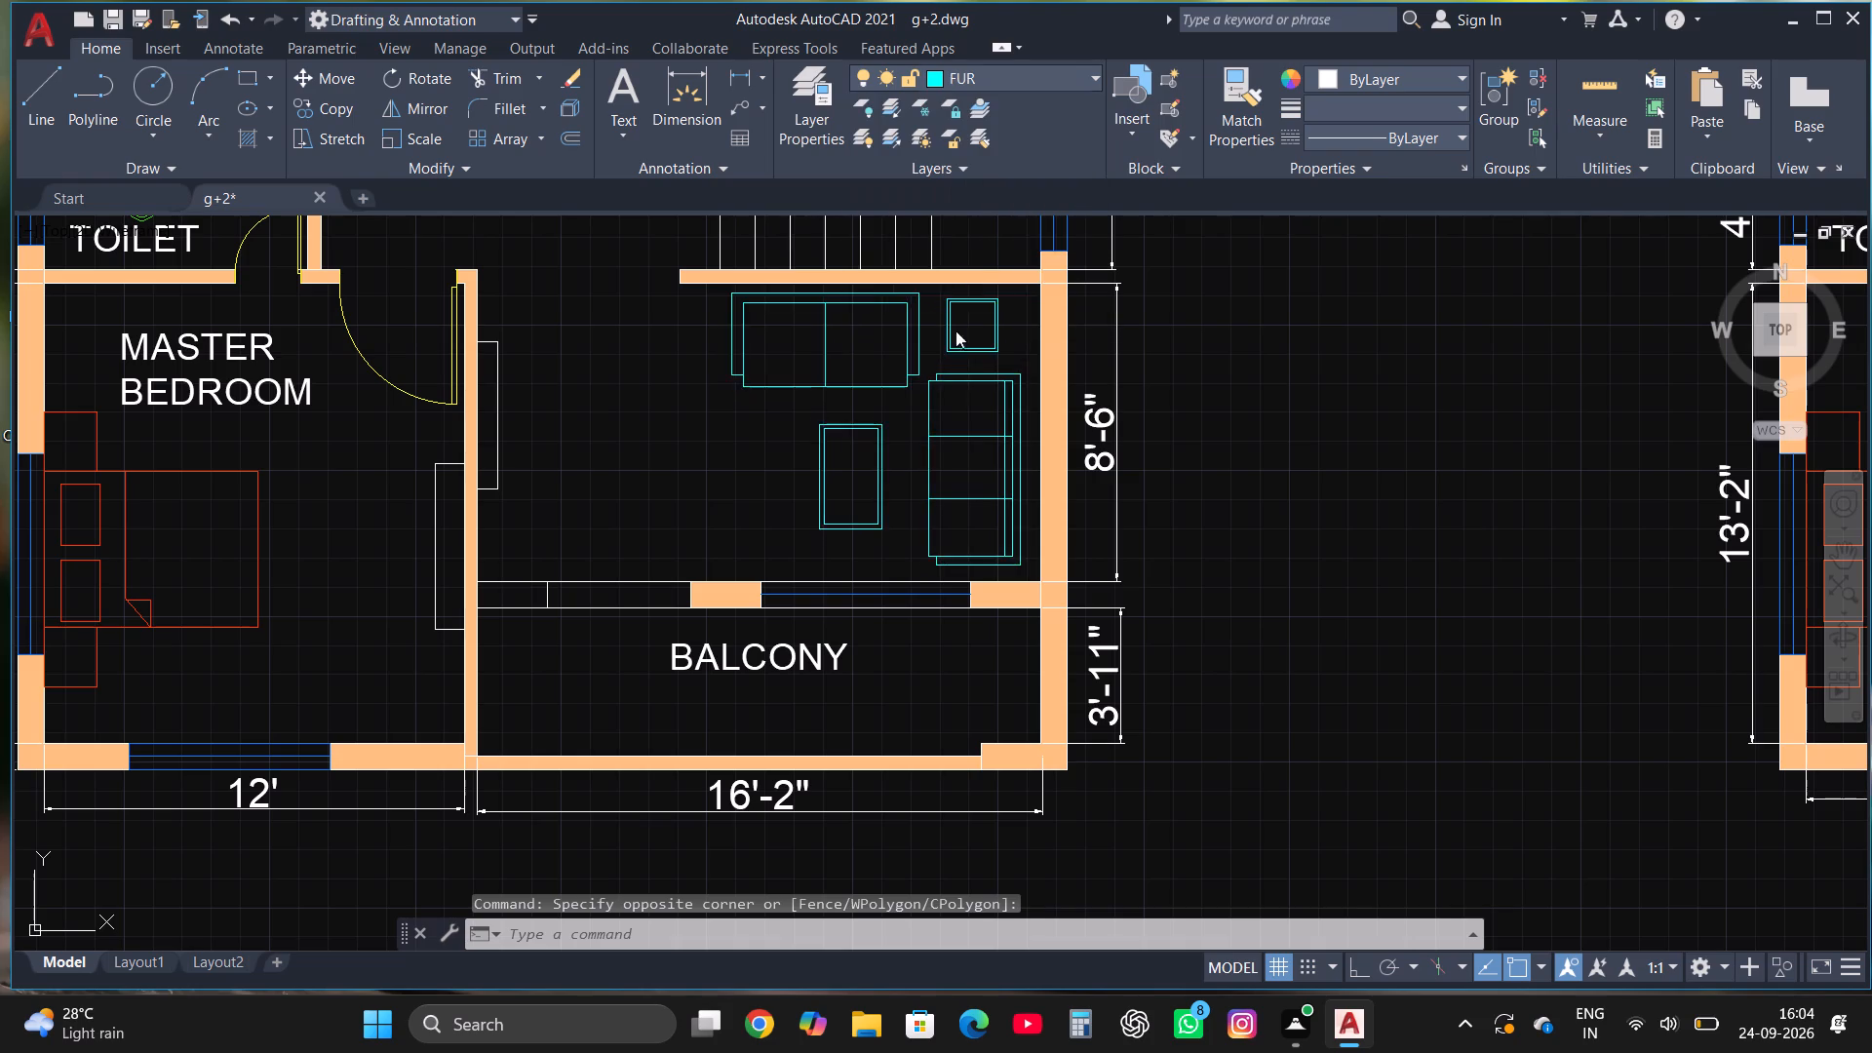
key("Escape")
Put the wash basins of the two adjoining toilets beside the second floor family lounge on the FUR layer.
scroll(928, 649, "down", 3)
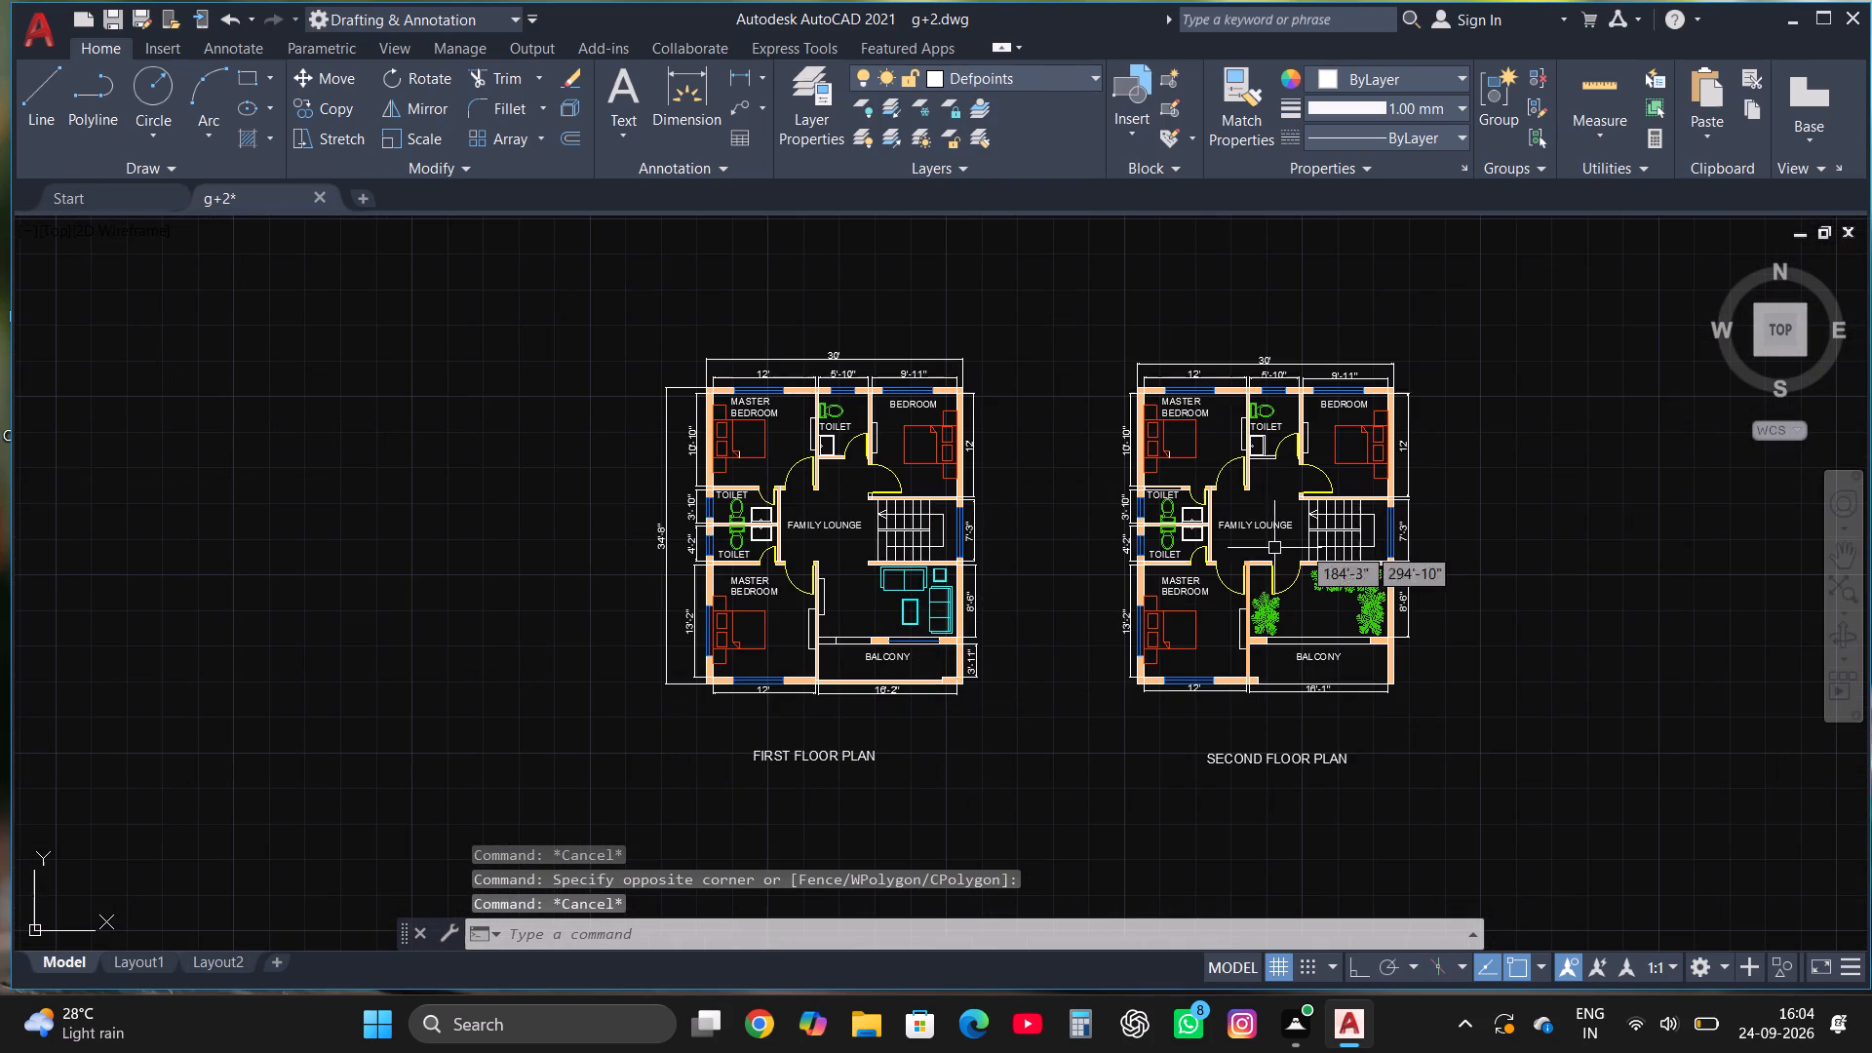
scroll(1360, 545, "up", 2)
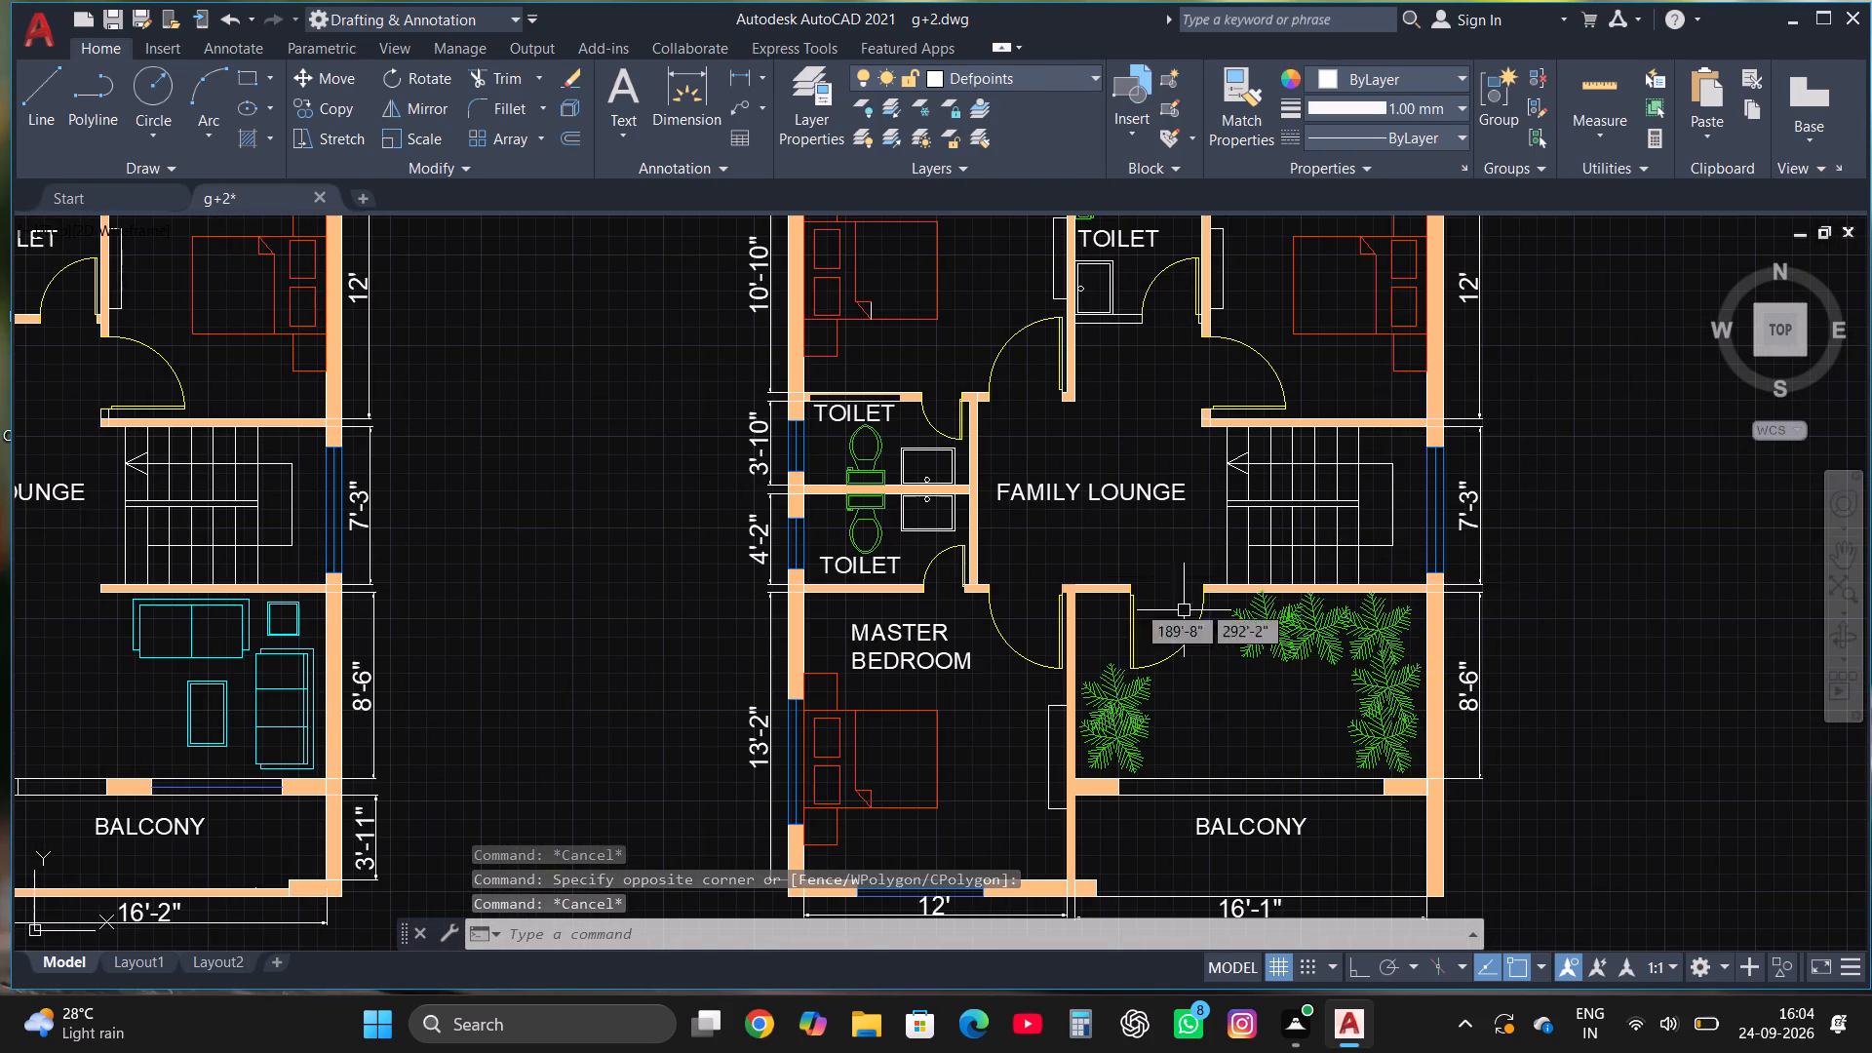
scroll(954, 481, "up", 2)
left_click(915, 481)
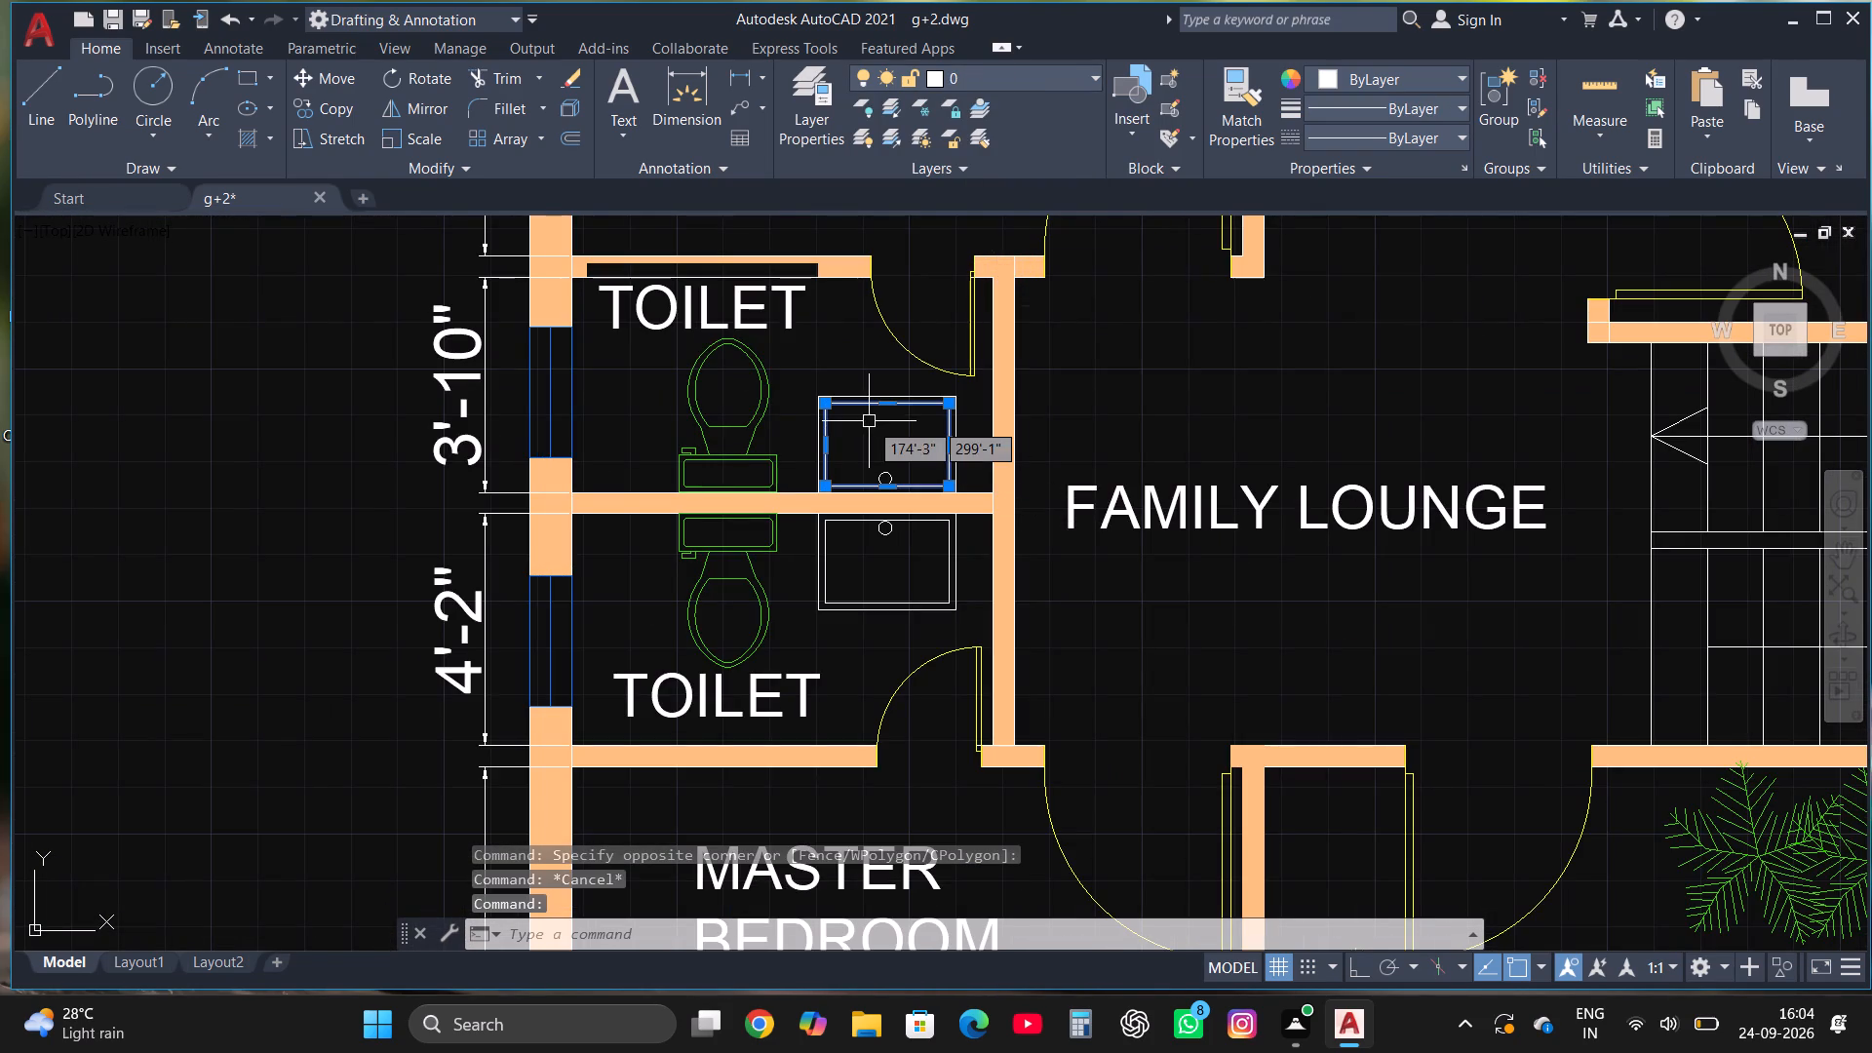
left_click(868, 395)
left_click(891, 470)
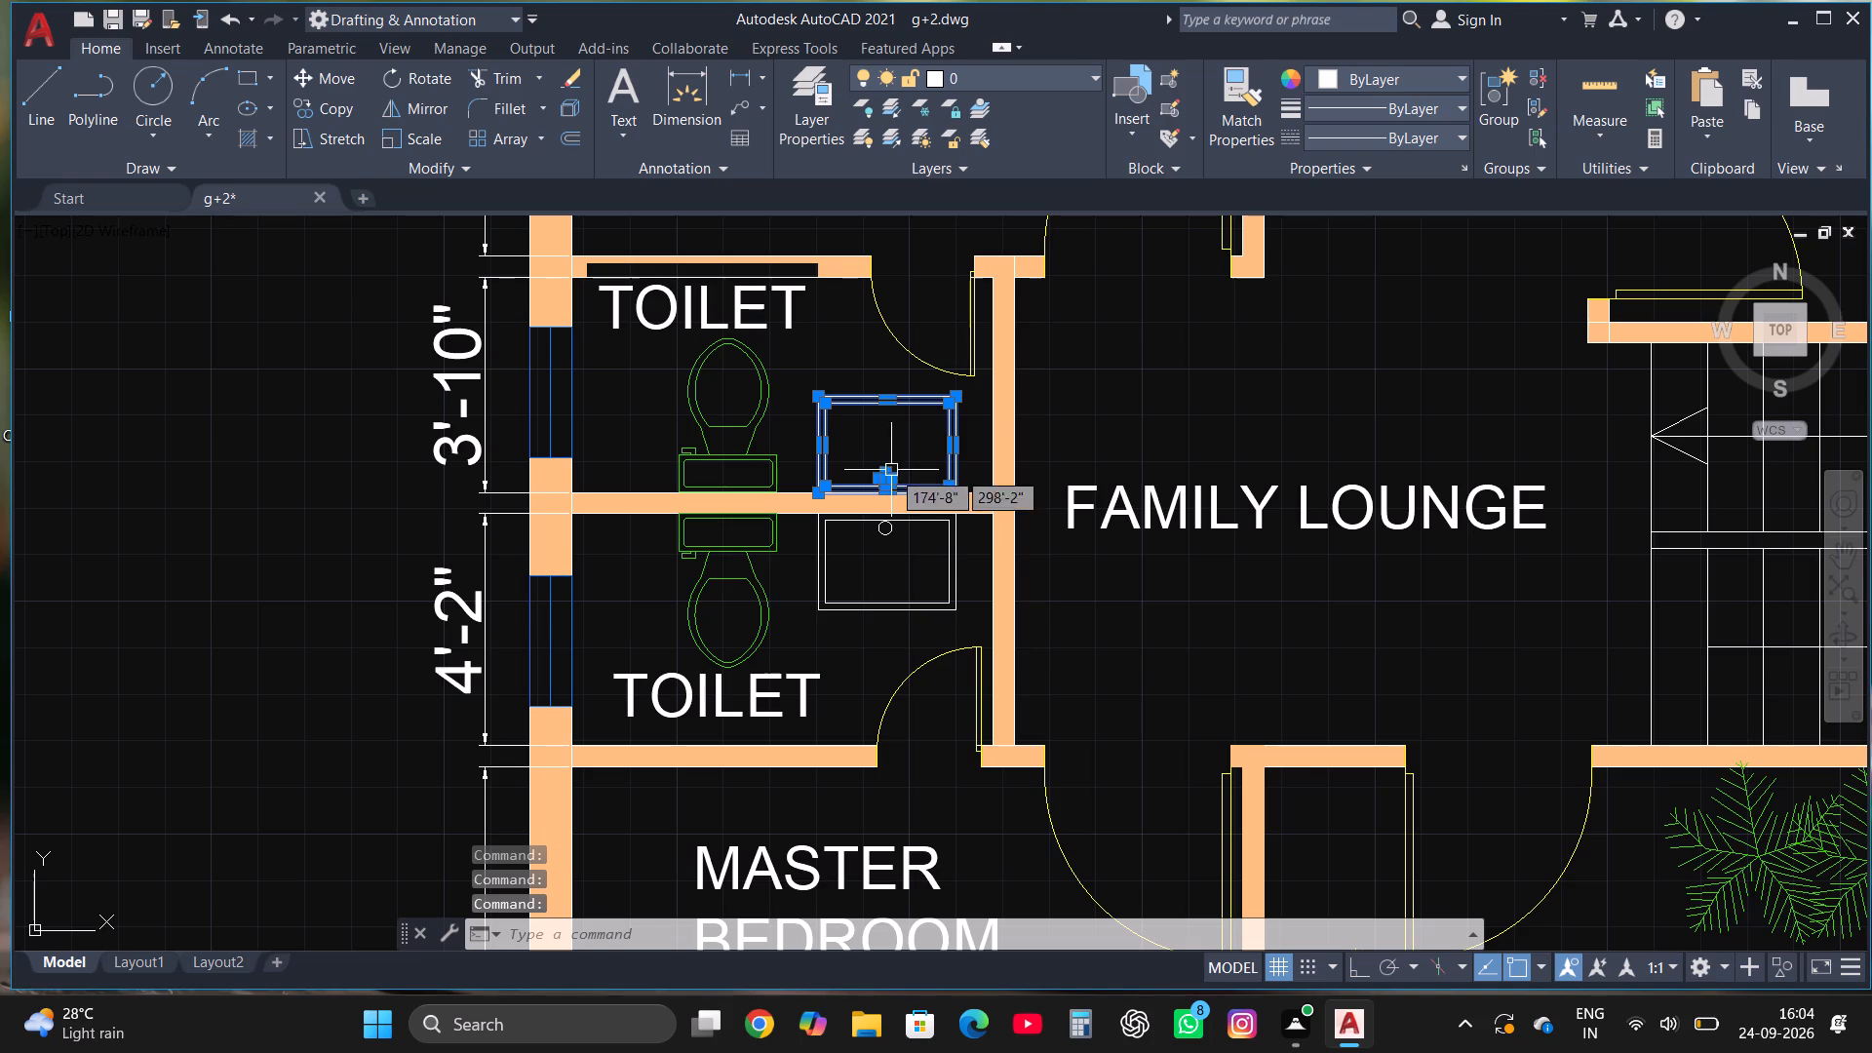
left_click(894, 629)
left_click(867, 531)
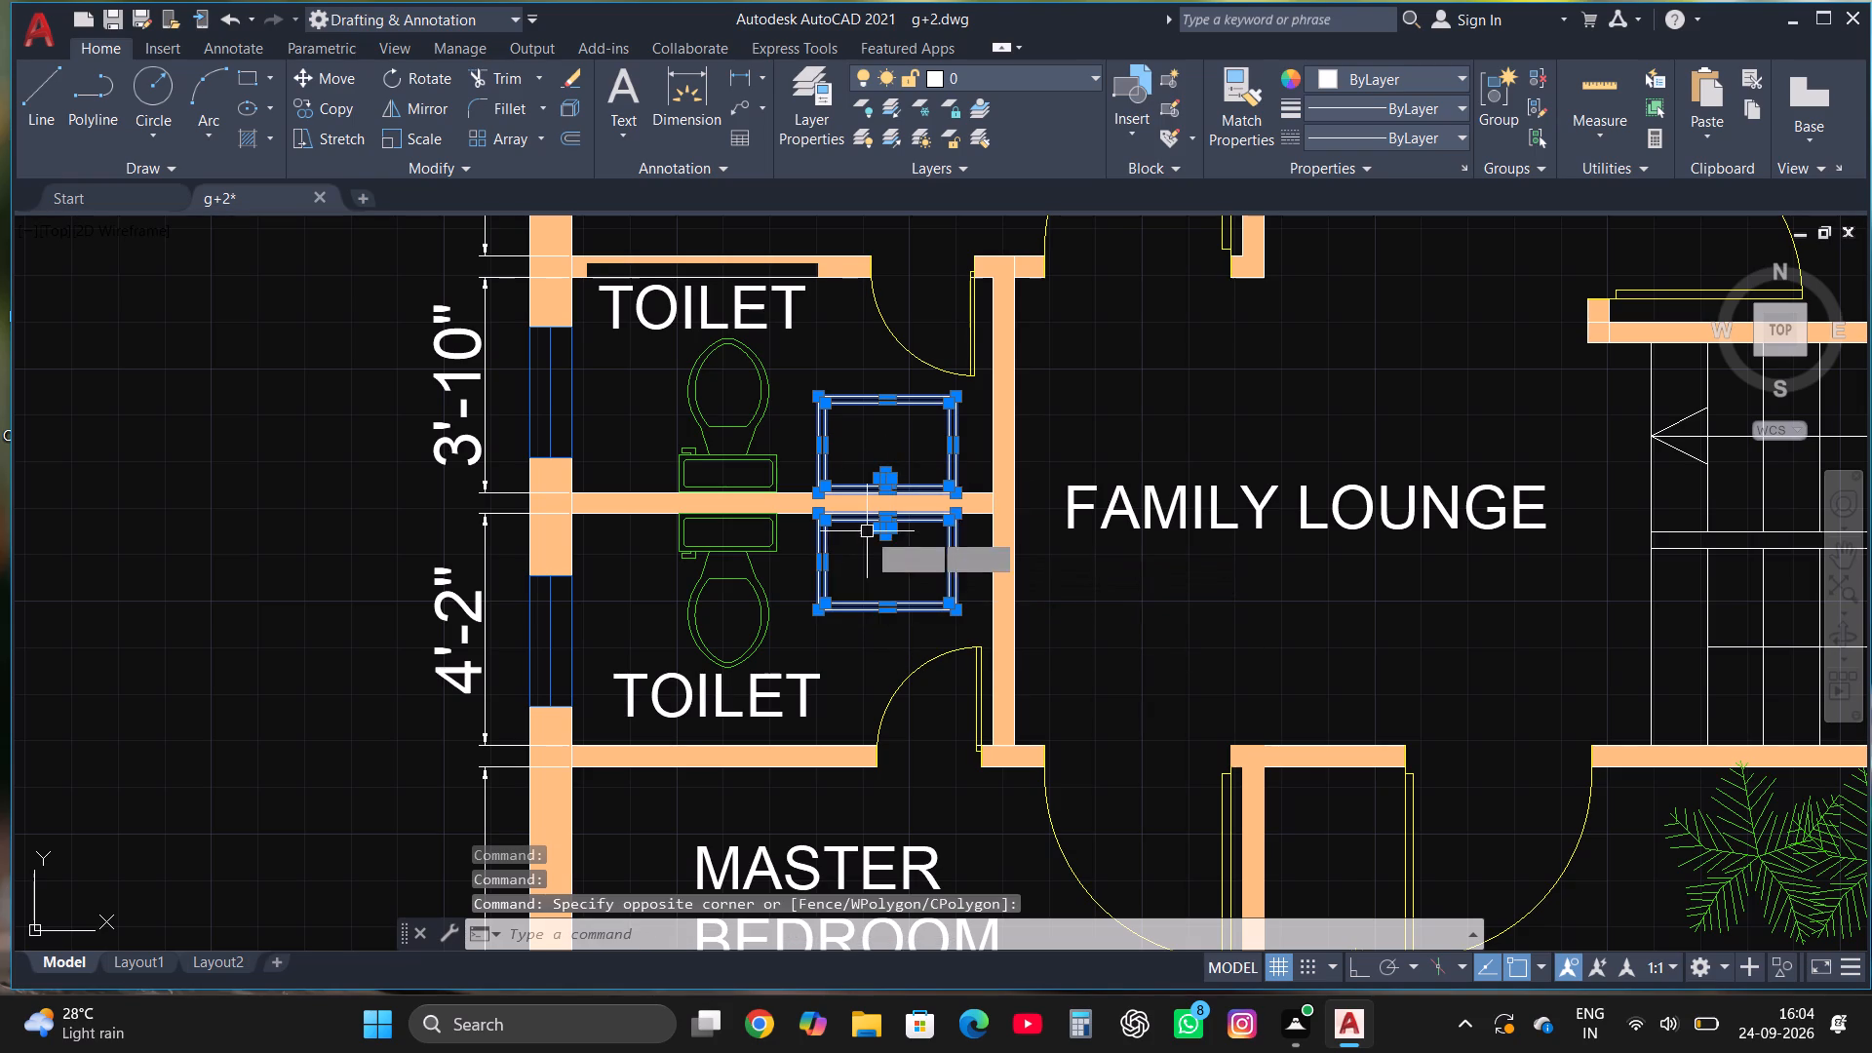
left_click(994, 84)
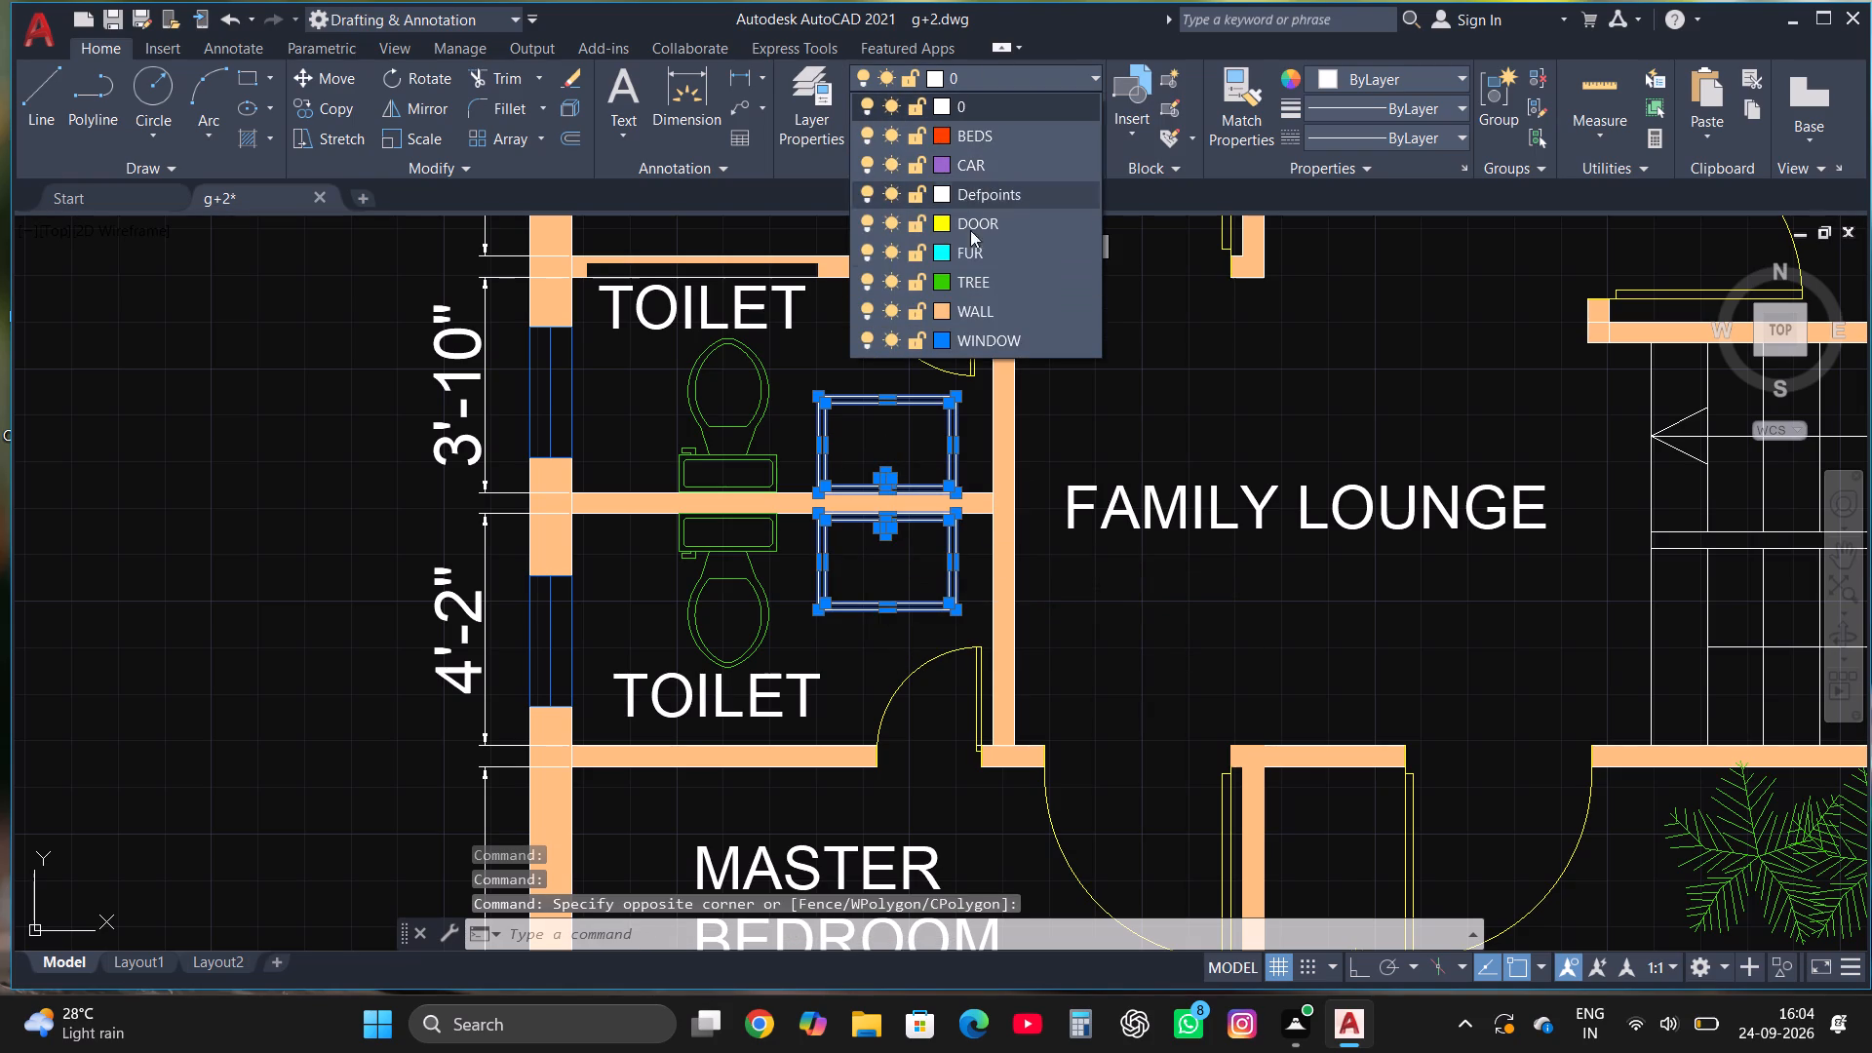
left_click(969, 258)
key("Escape")
scroll(969, 535, "down", 2)
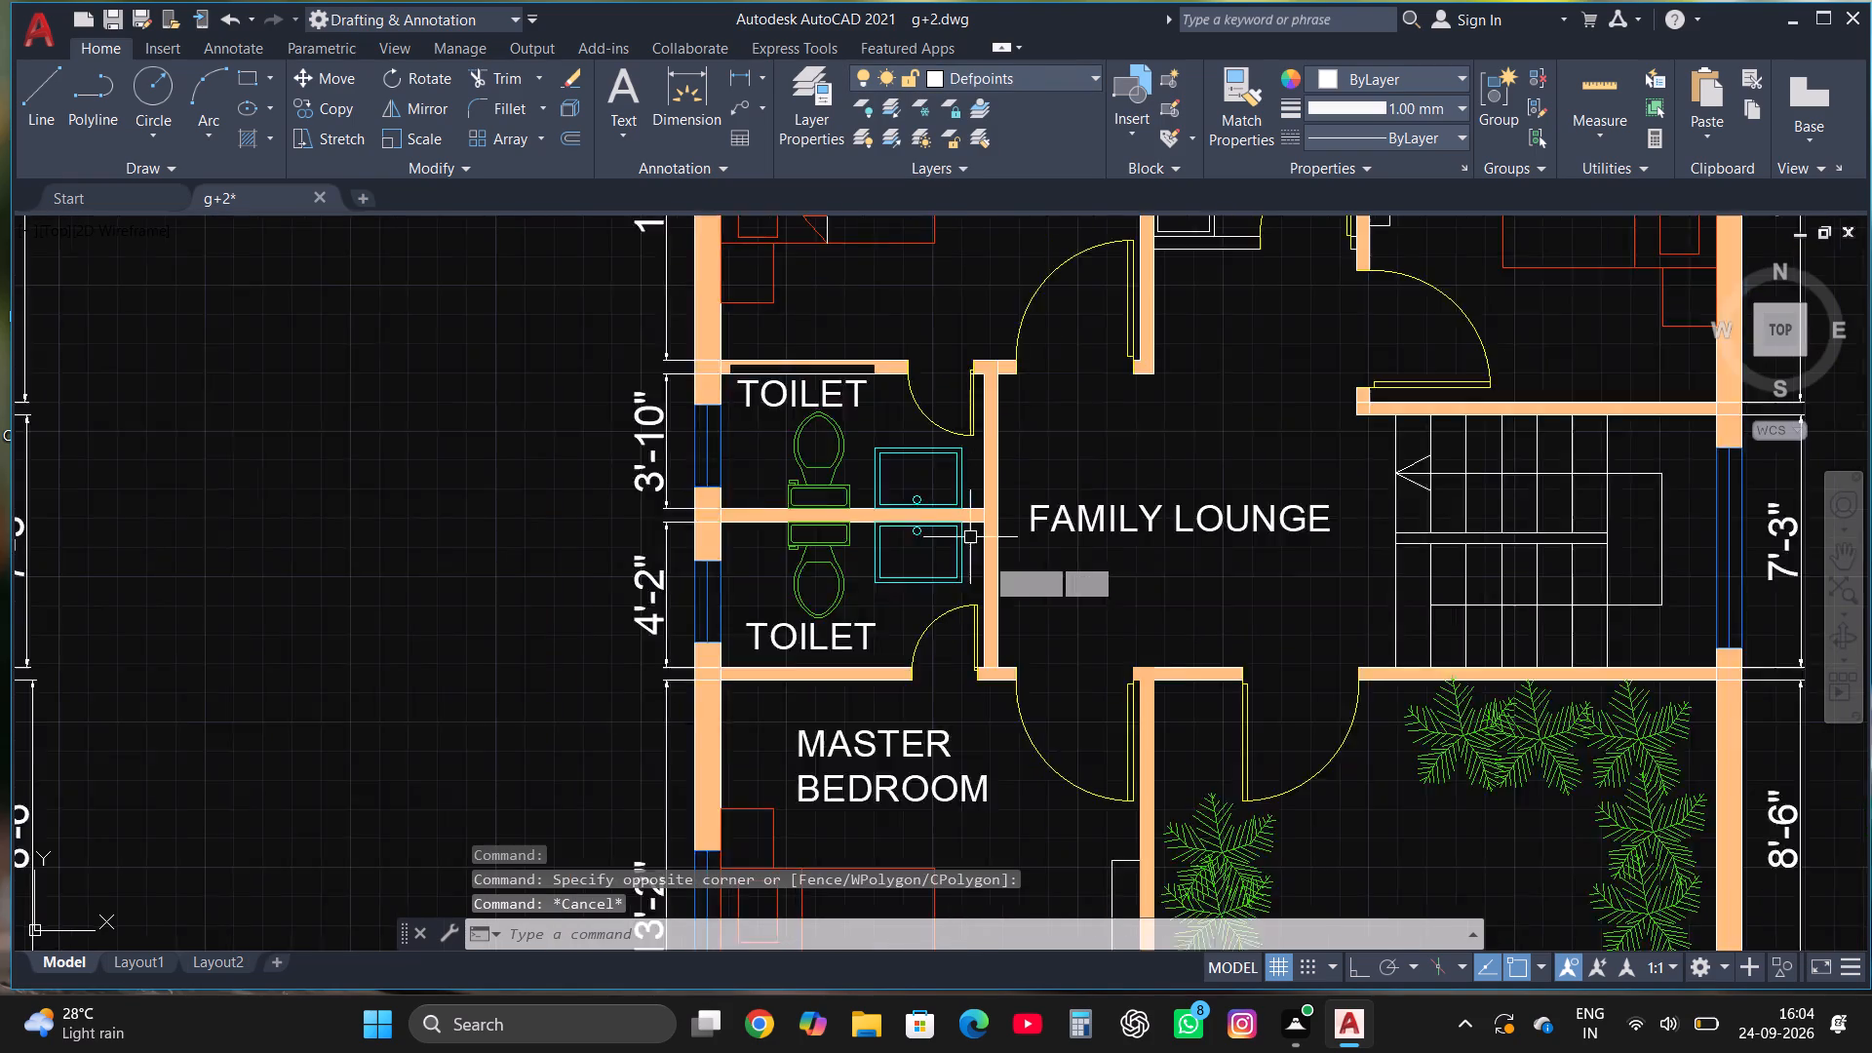
scroll(1107, 688, "down", 1)
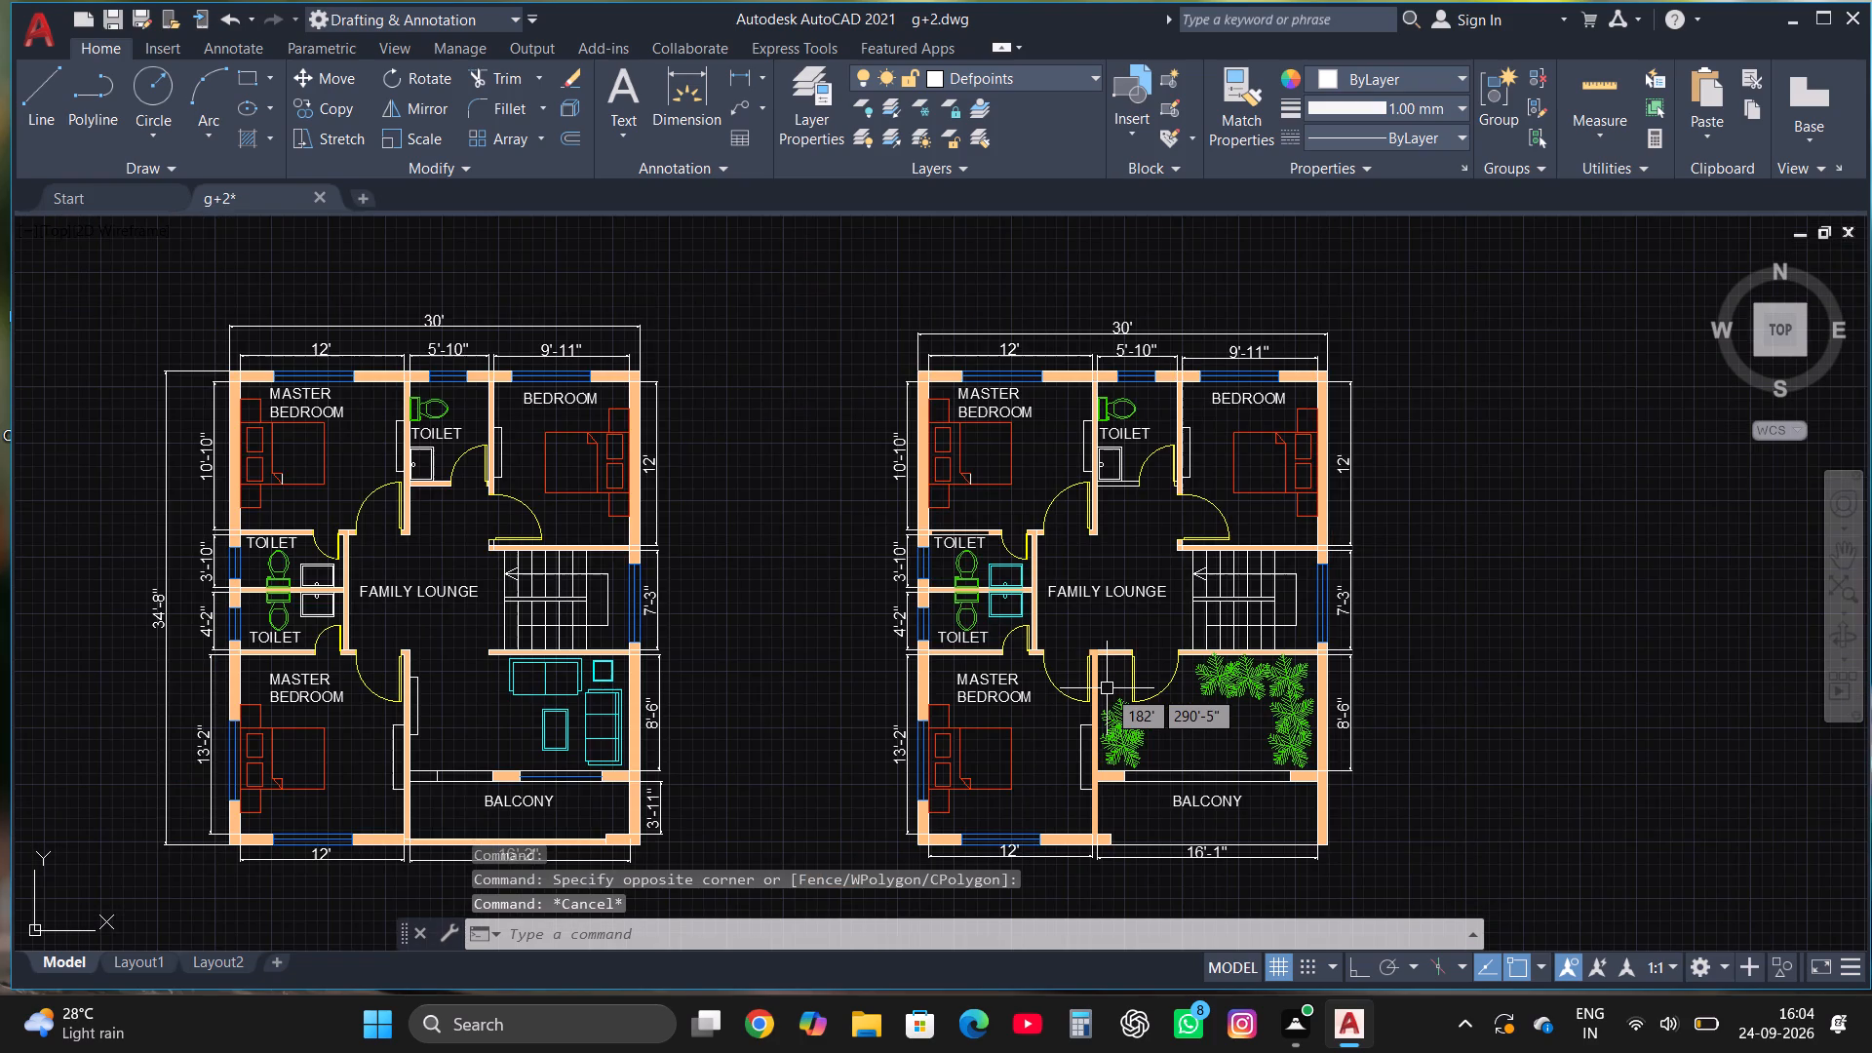
Put the wash basin of the second floor plan's upper toilet, between the master bedroom and bedroom, on the FUR layer.
scroll(1111, 439, "up", 3)
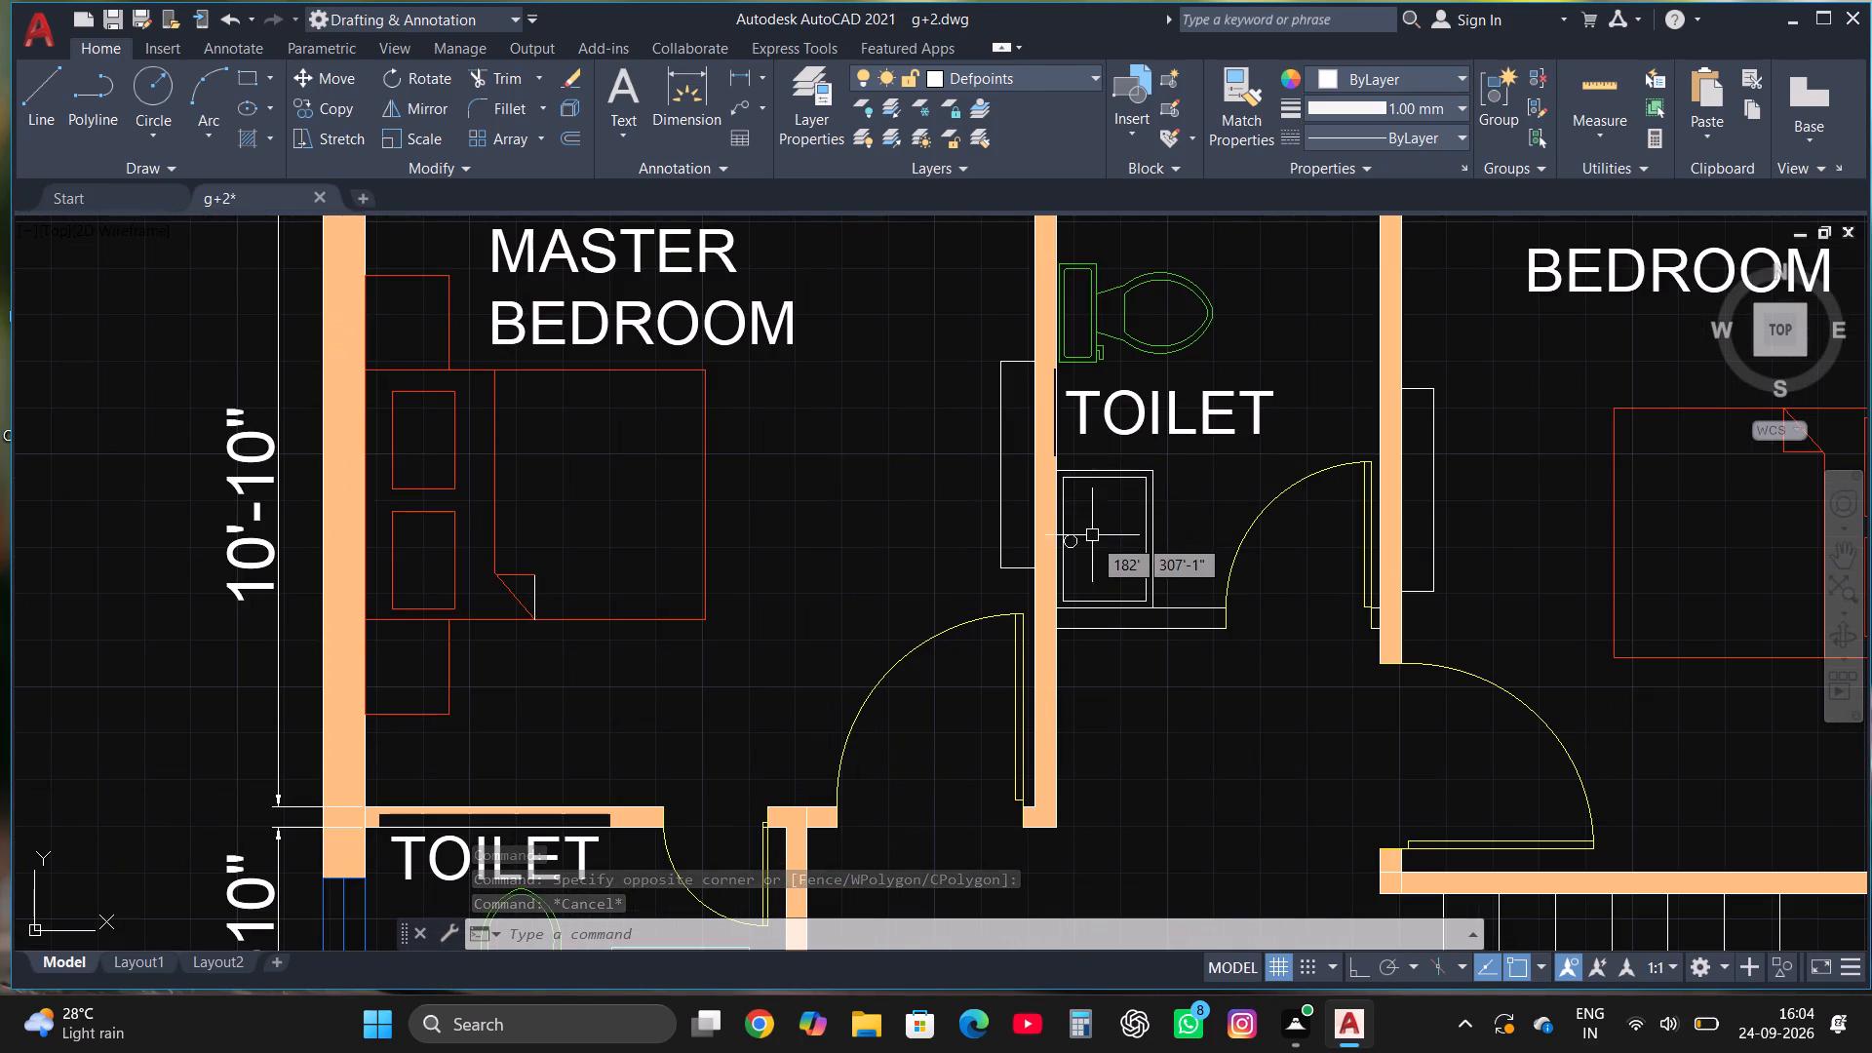
left_click(1098, 559)
left_click(1061, 469)
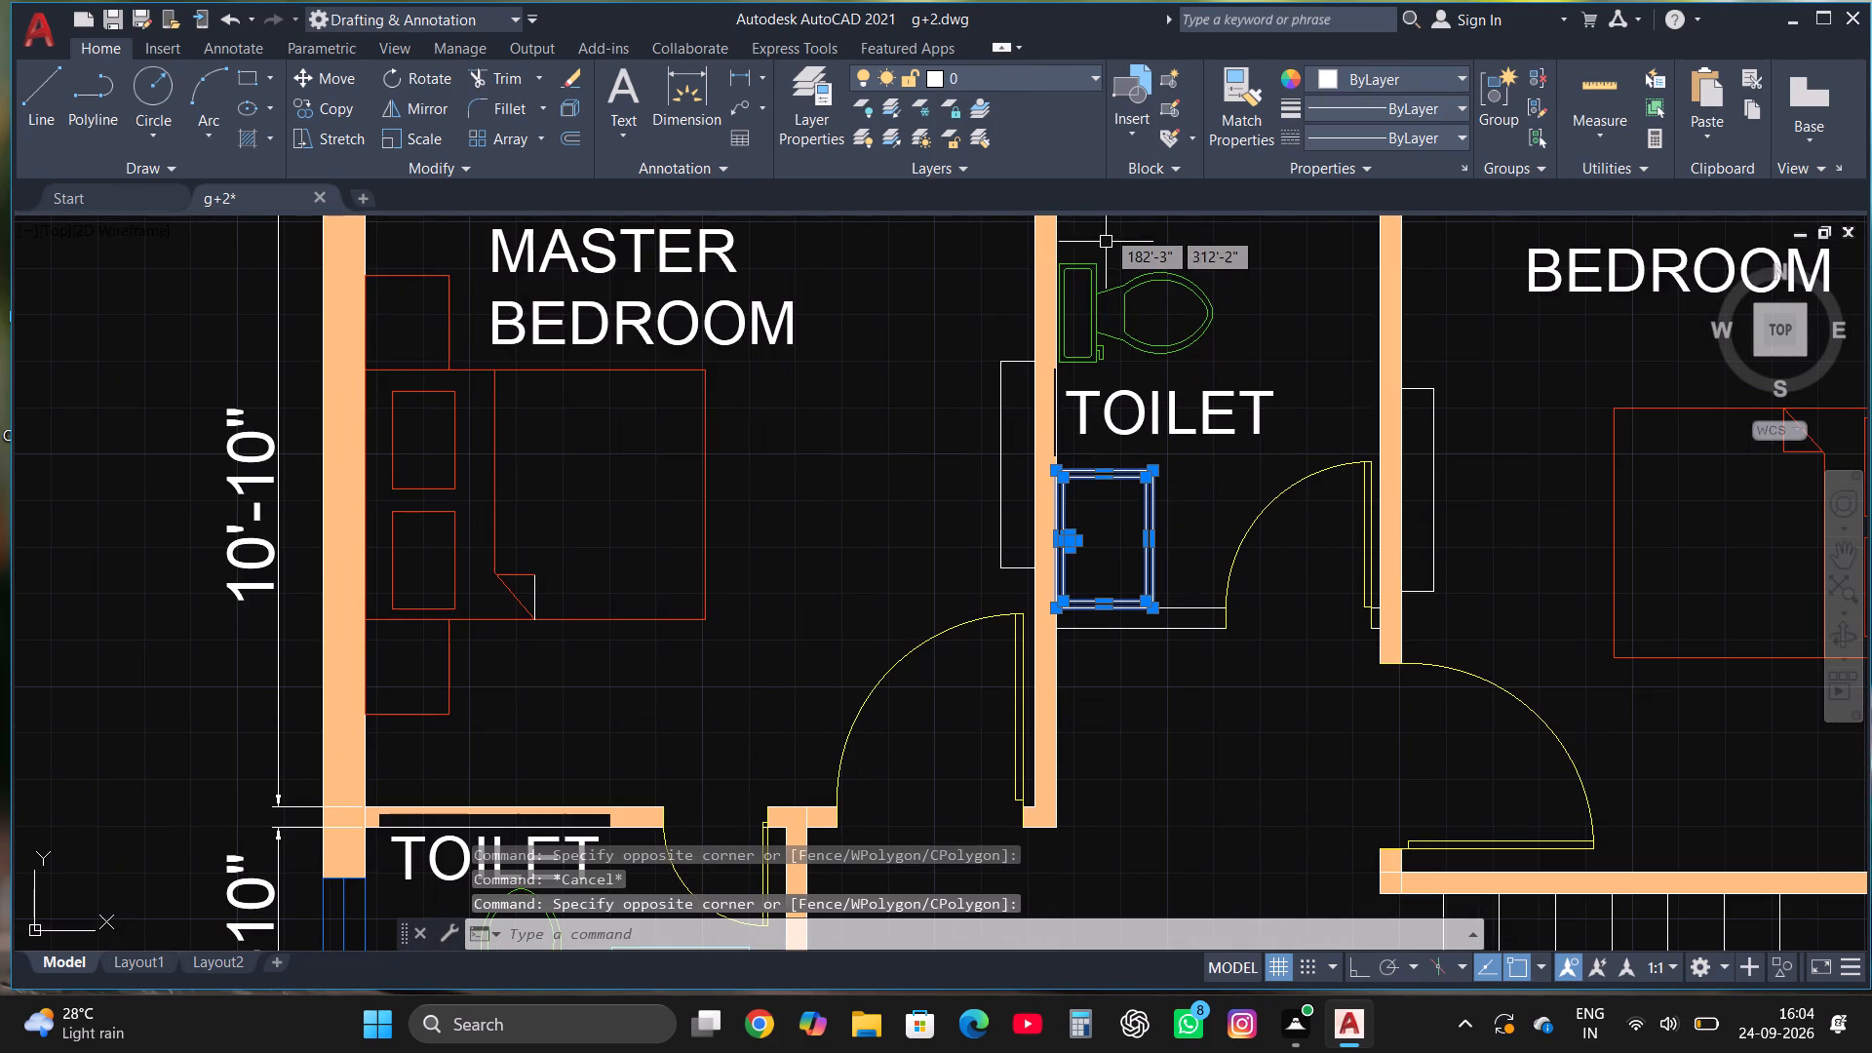
left_click(1042, 75)
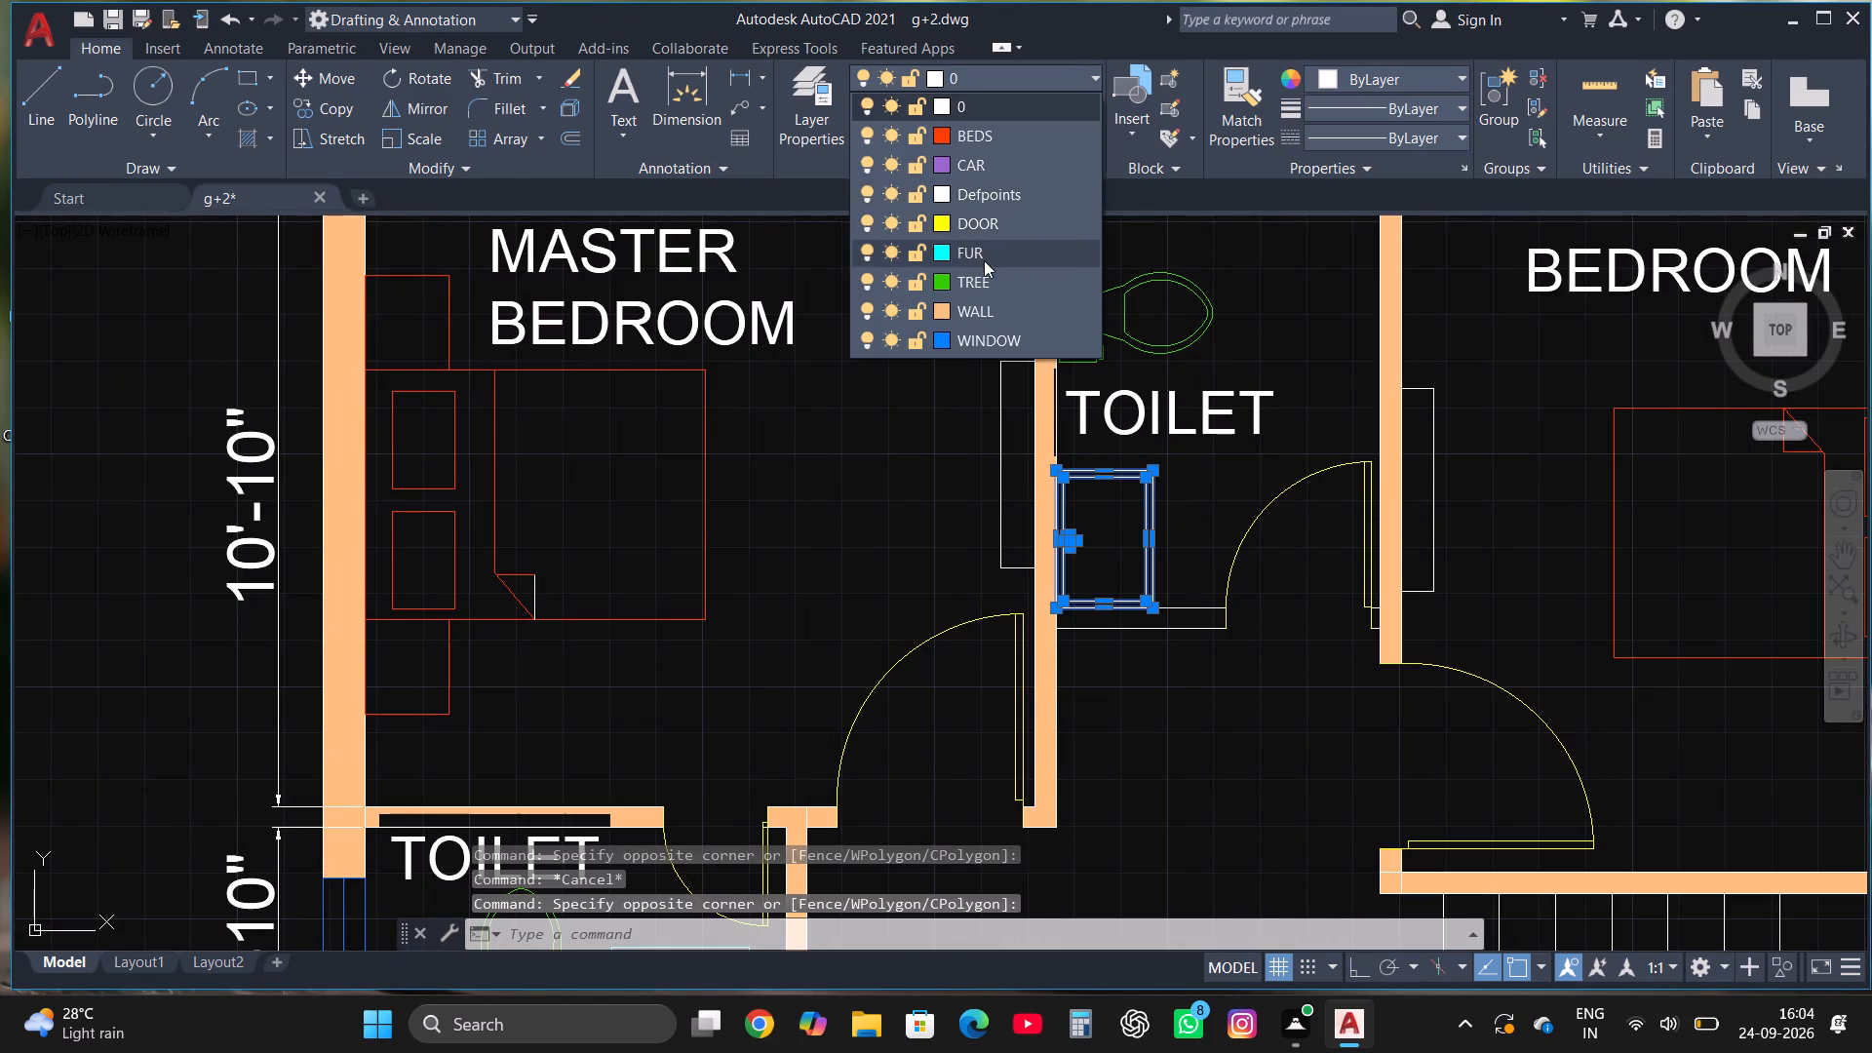
left_click(984, 260)
scroll(1328, 633, "down", 2)
key("Escape")
scroll(1328, 629, "down", 2)
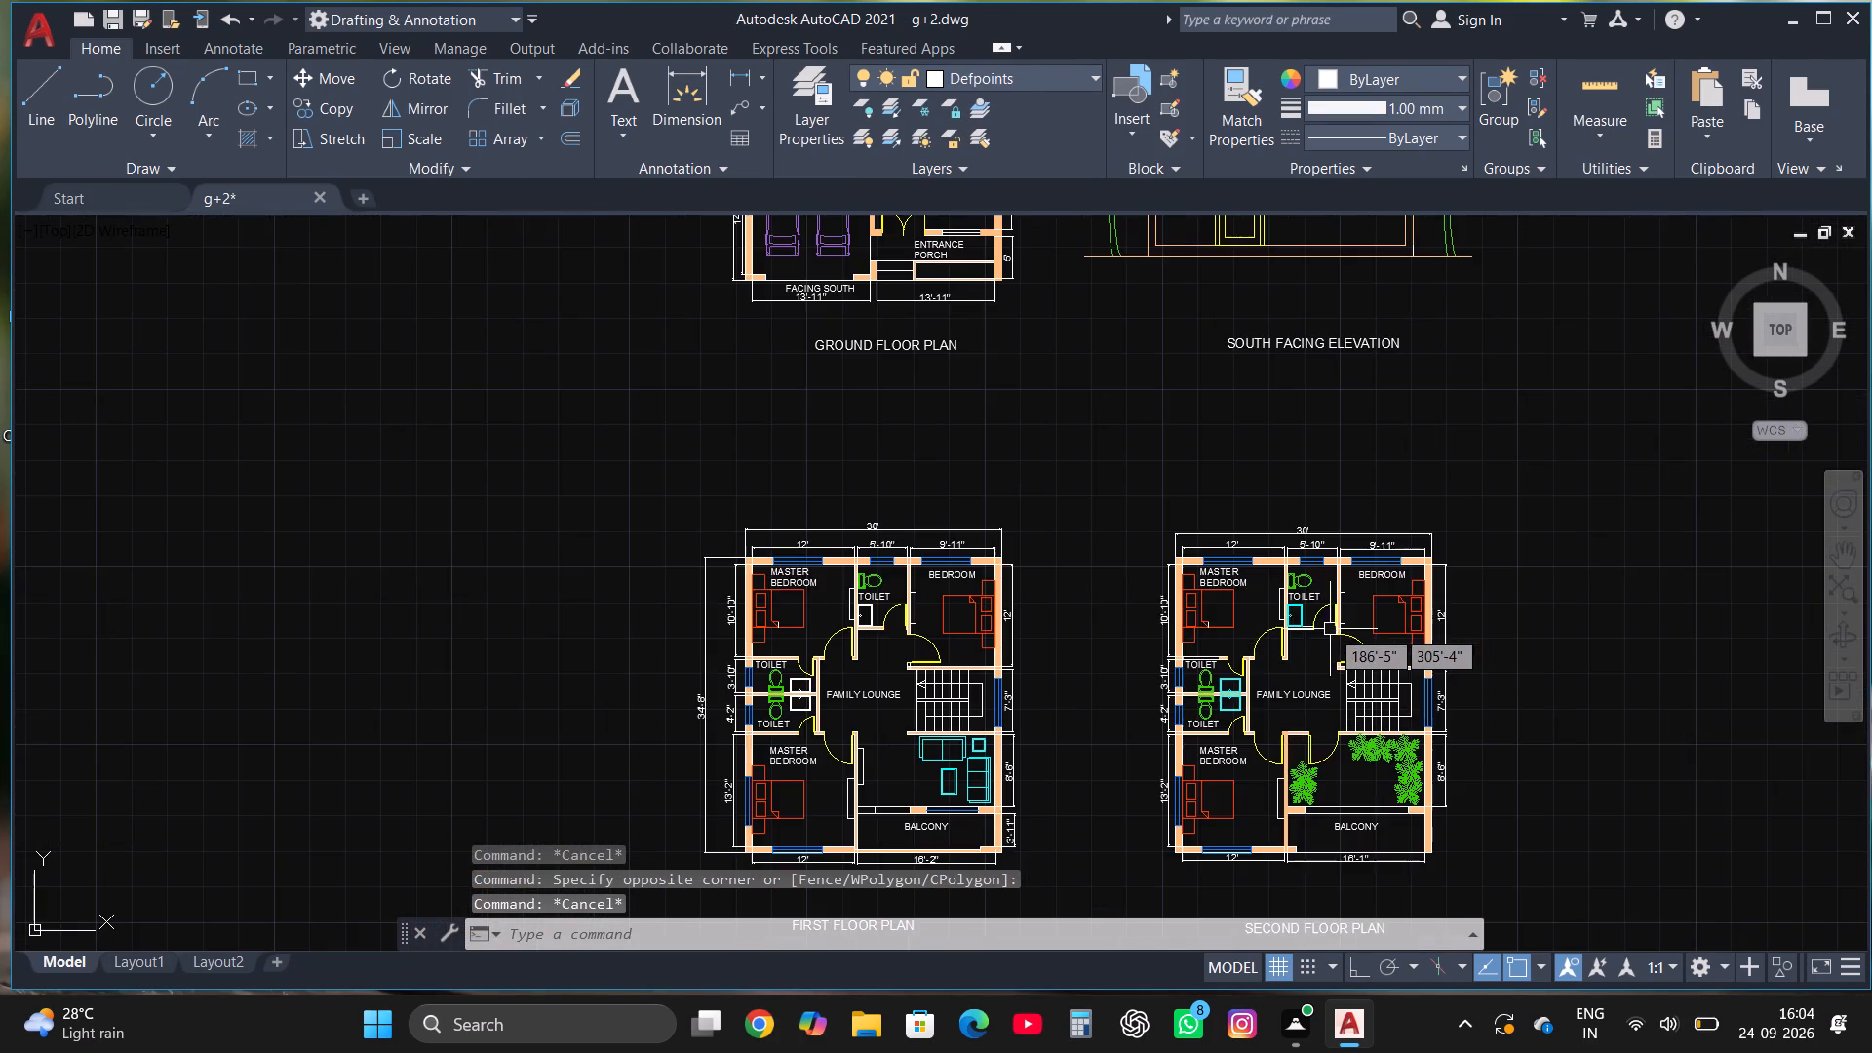
Put the leftover white blanket-fold line of the second floor plan's upper master bedroom bed on the BEDS layer.
scroll(1261, 641, "up", 3)
scroll(1114, 615, "up", 2)
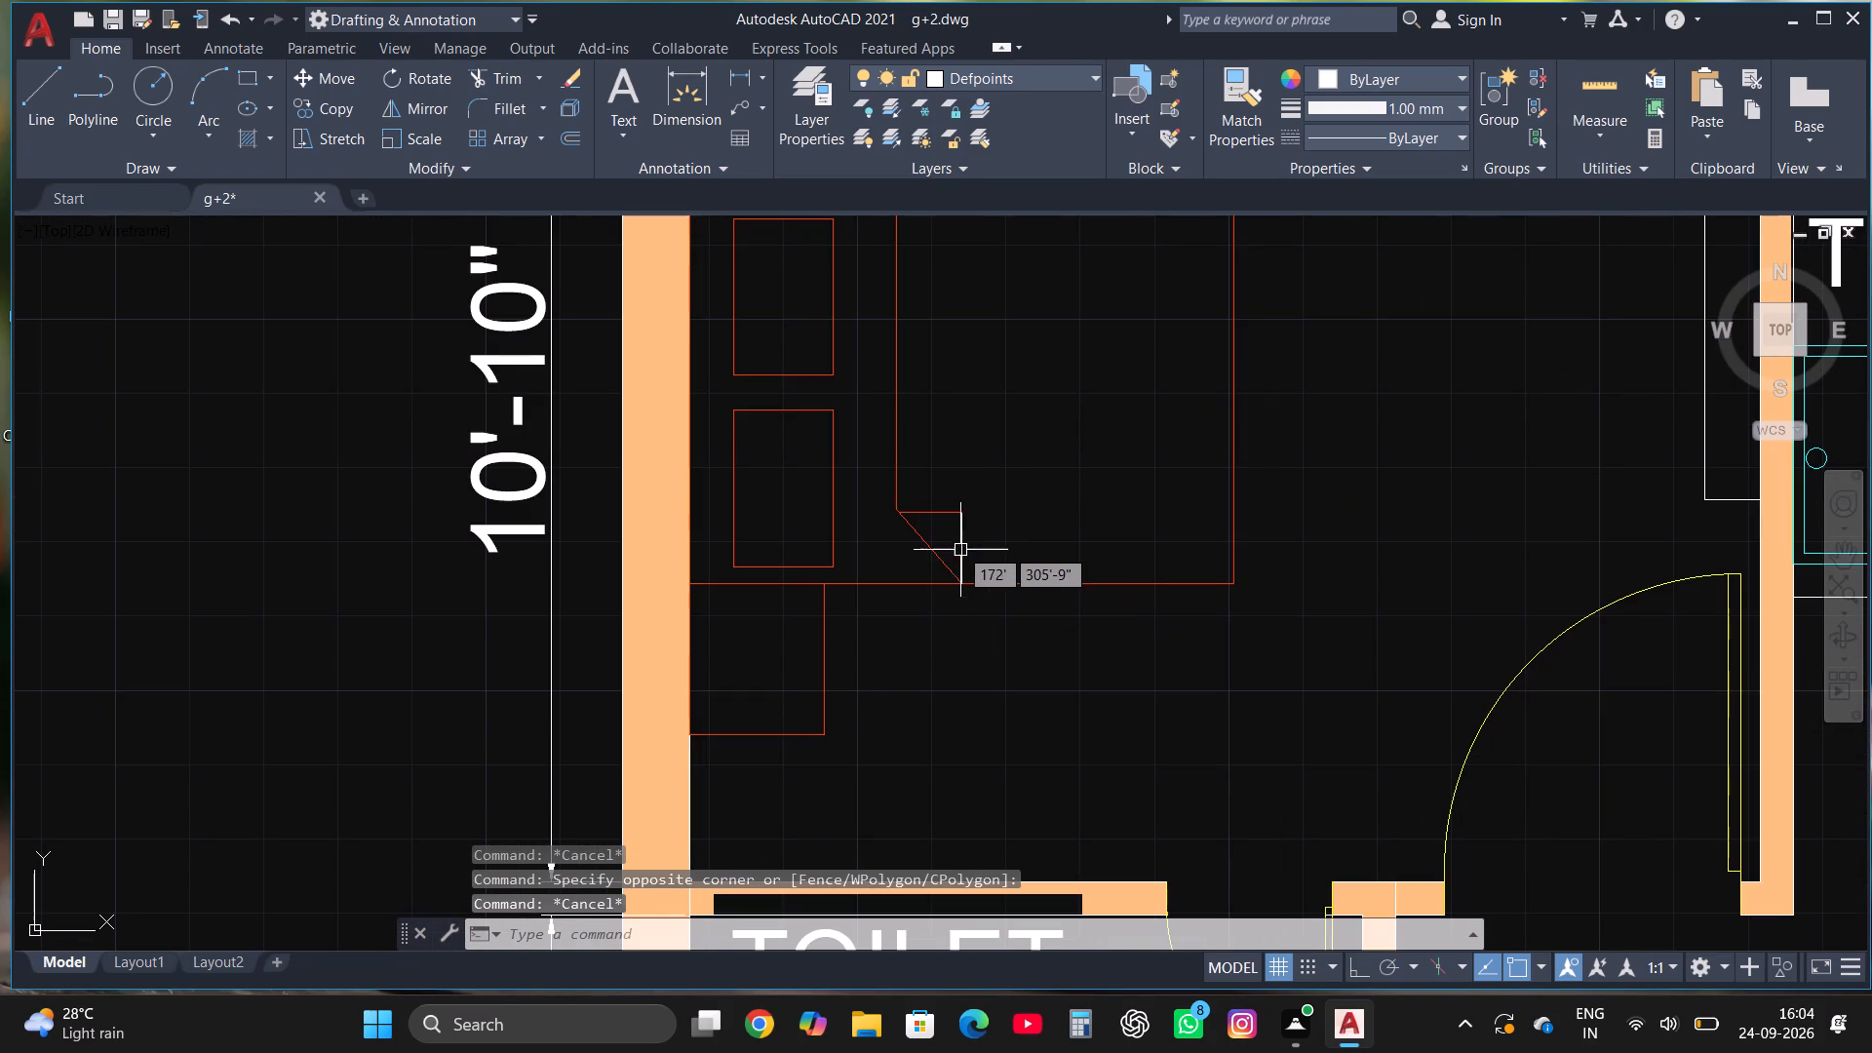
left_click(957, 546)
left_click(1006, 88)
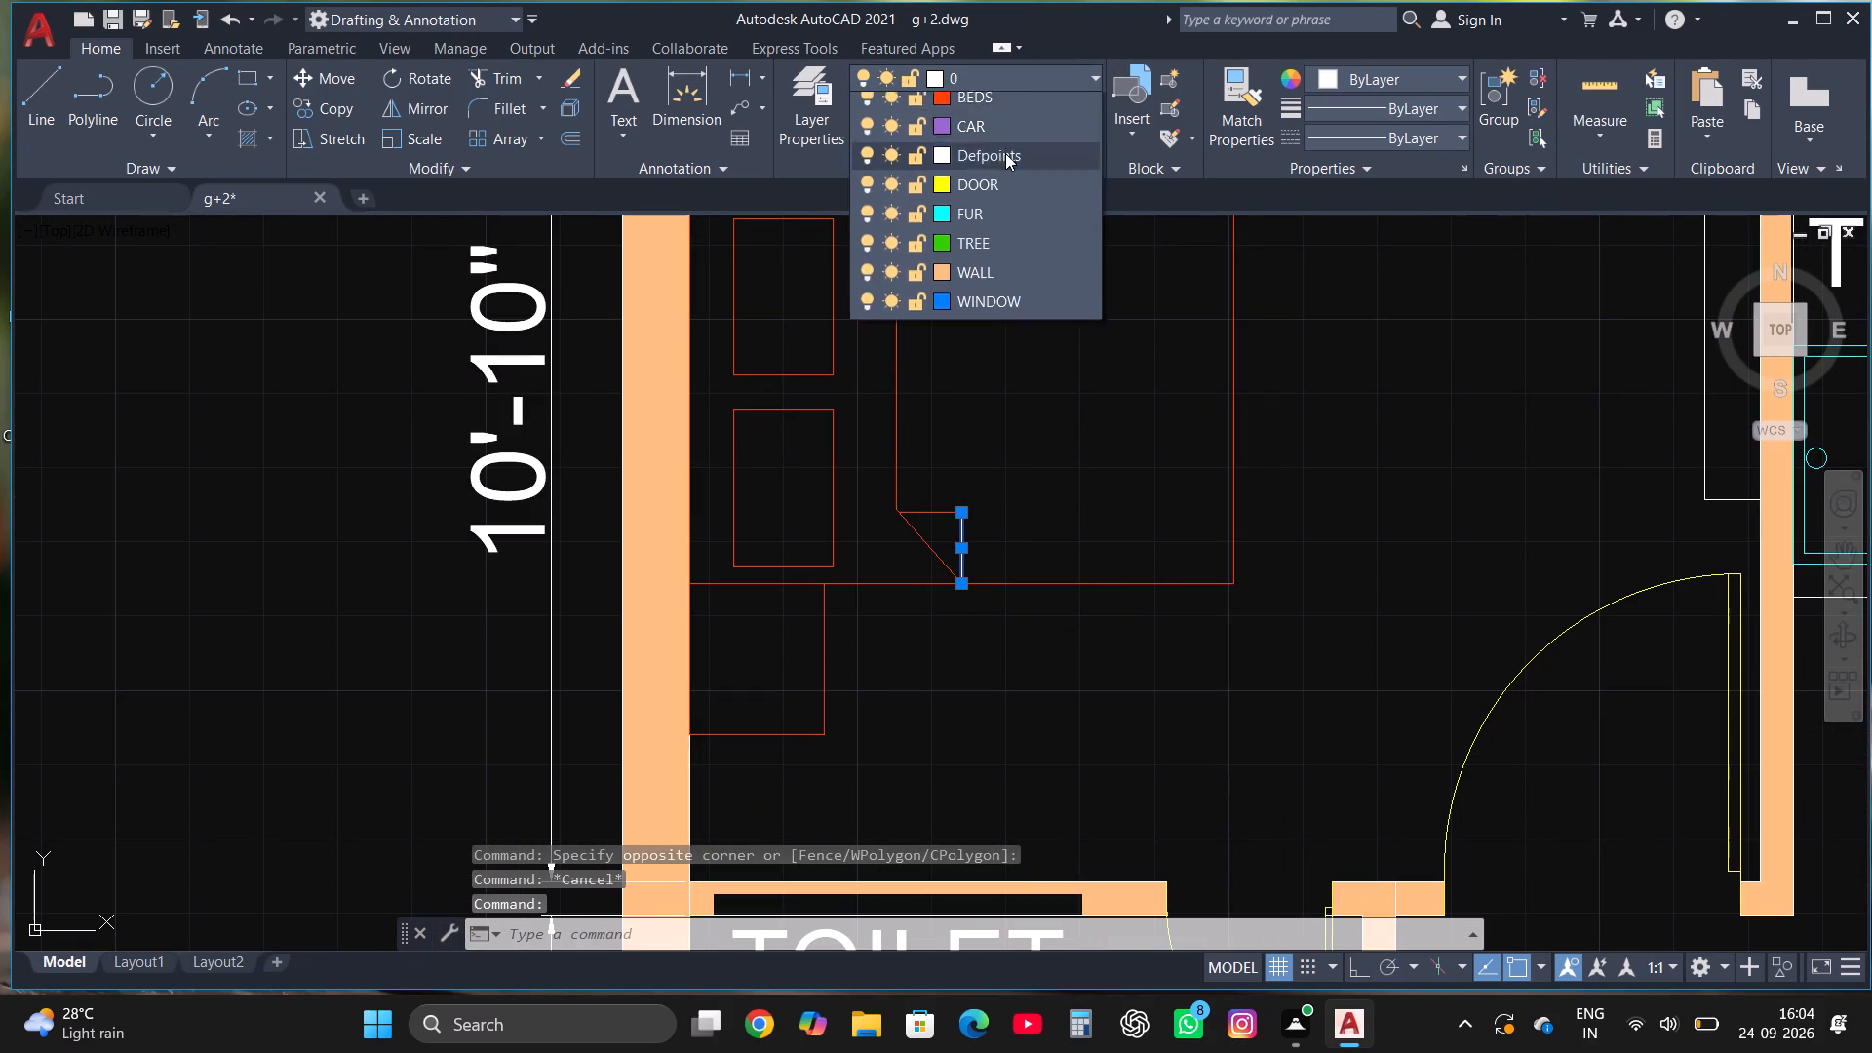
left_click(1005, 130)
key("Escape")
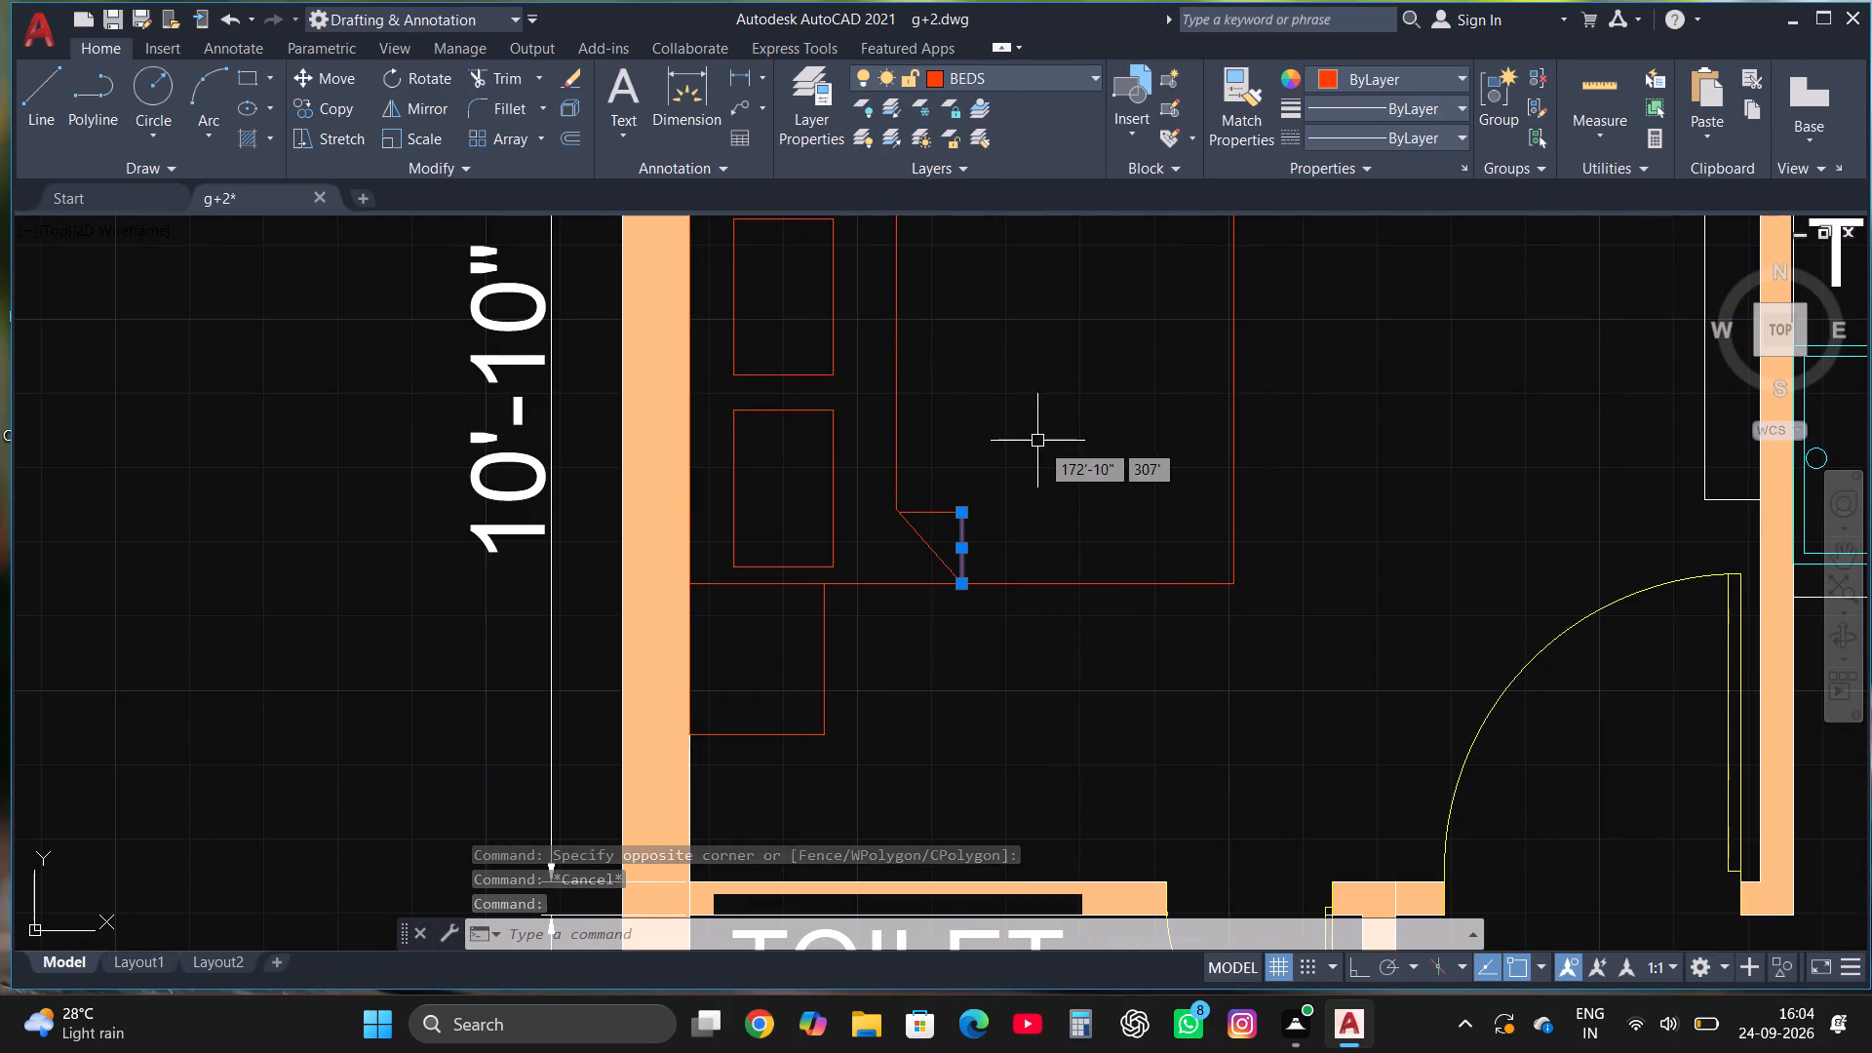
Put the leftover white blanket-fold line of the first floor plan's upper master bedroom bed on the BEDS layer.
scroll(1053, 452, "down", 4)
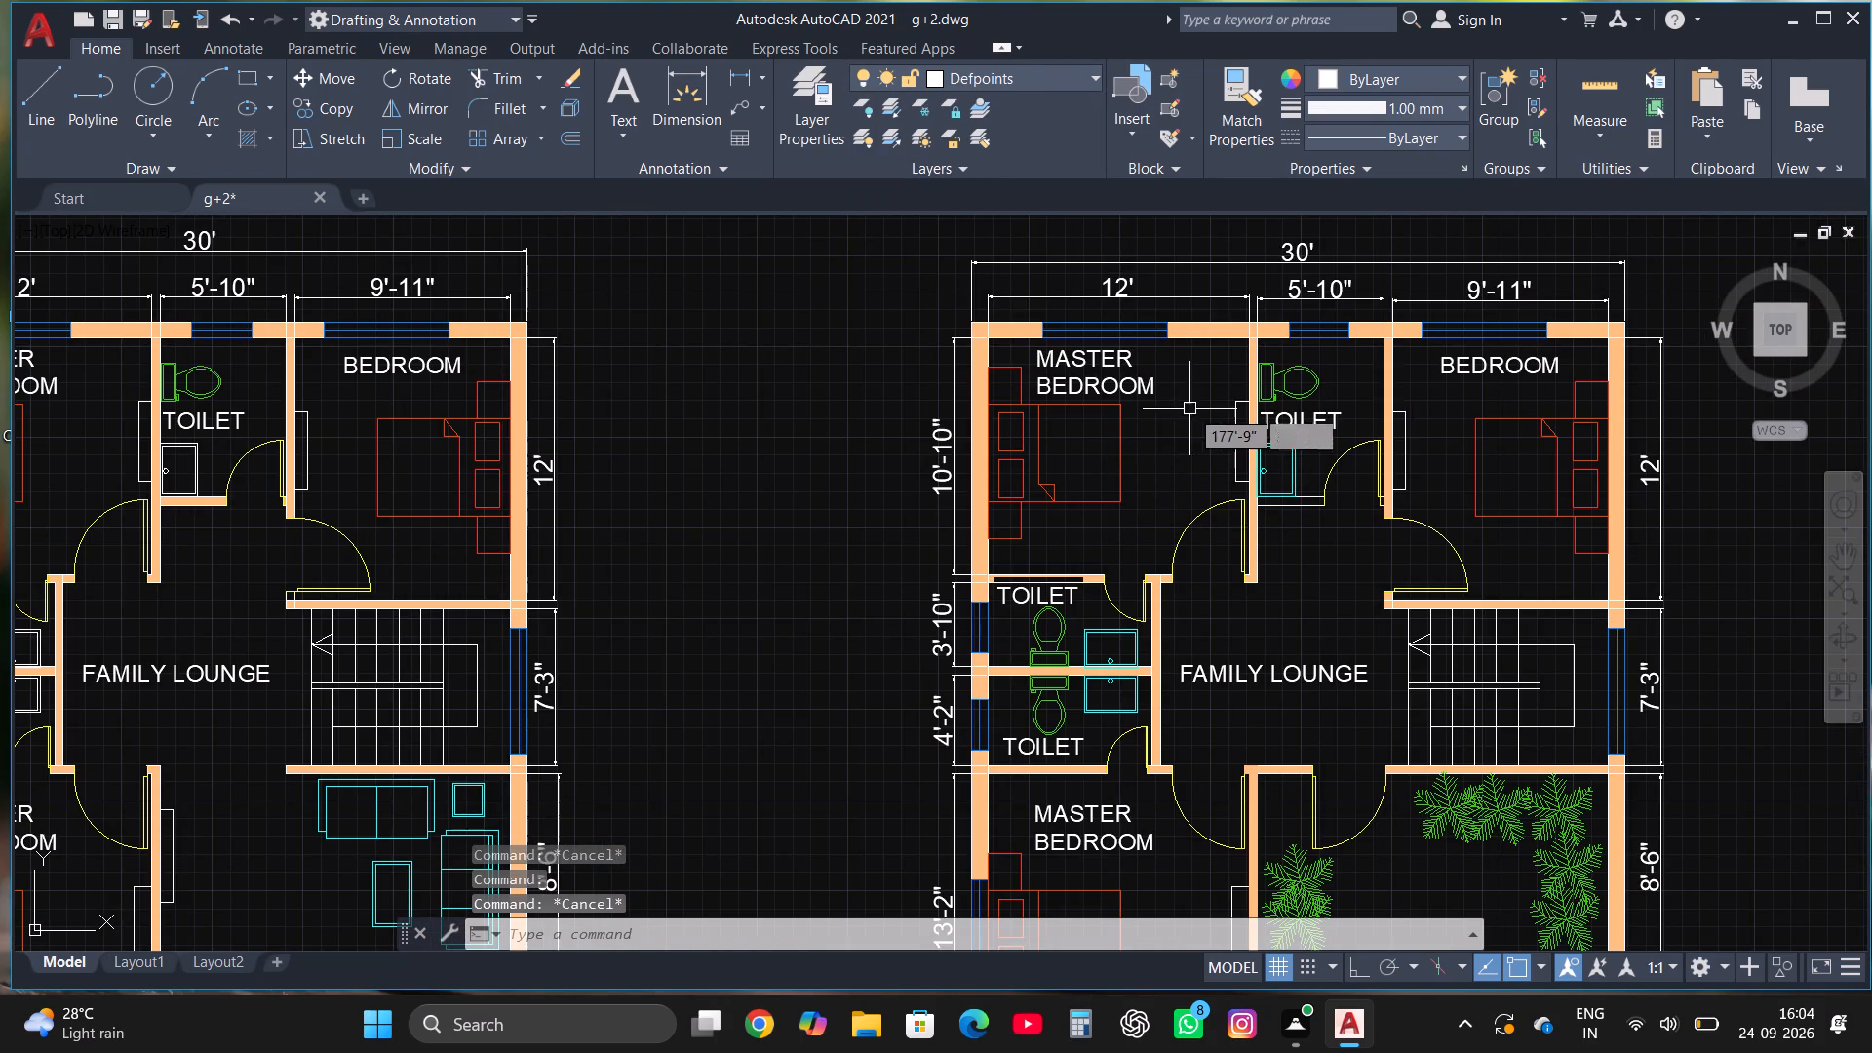
scroll(1190, 409, "down", 1)
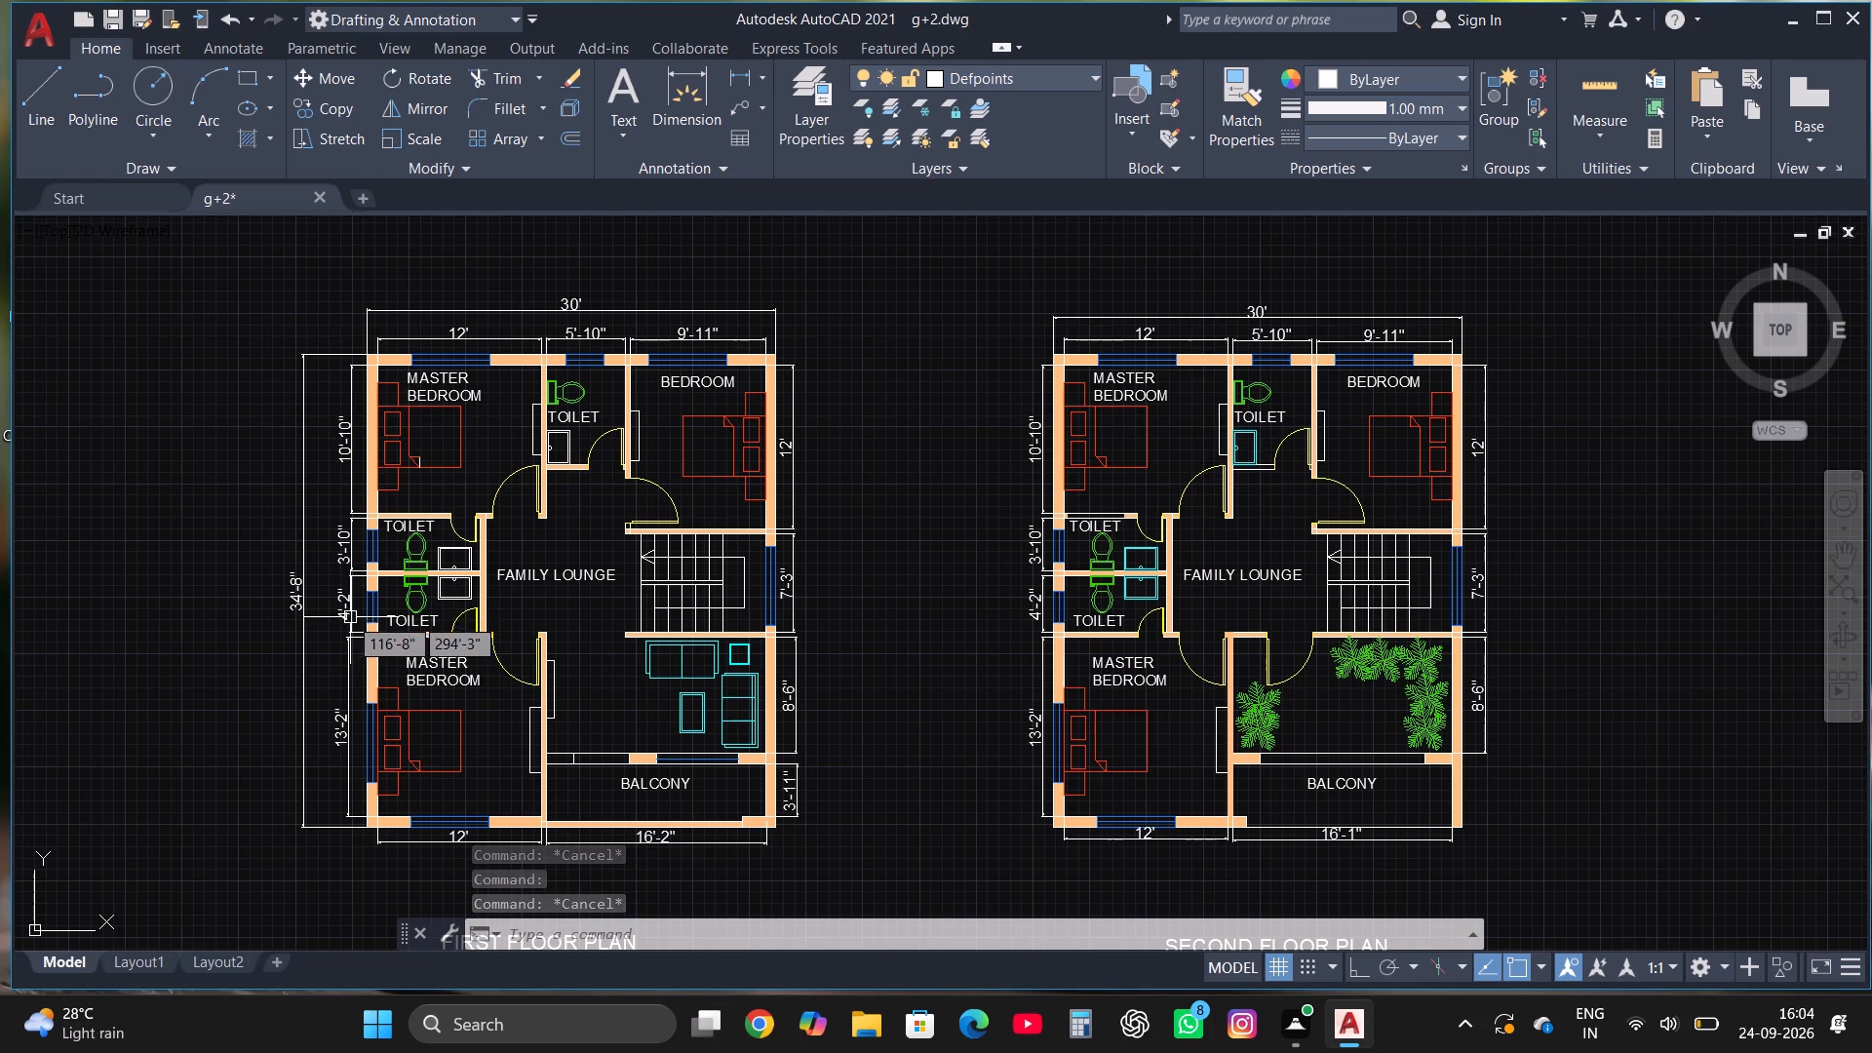
scroll(346, 608, "up", 1)
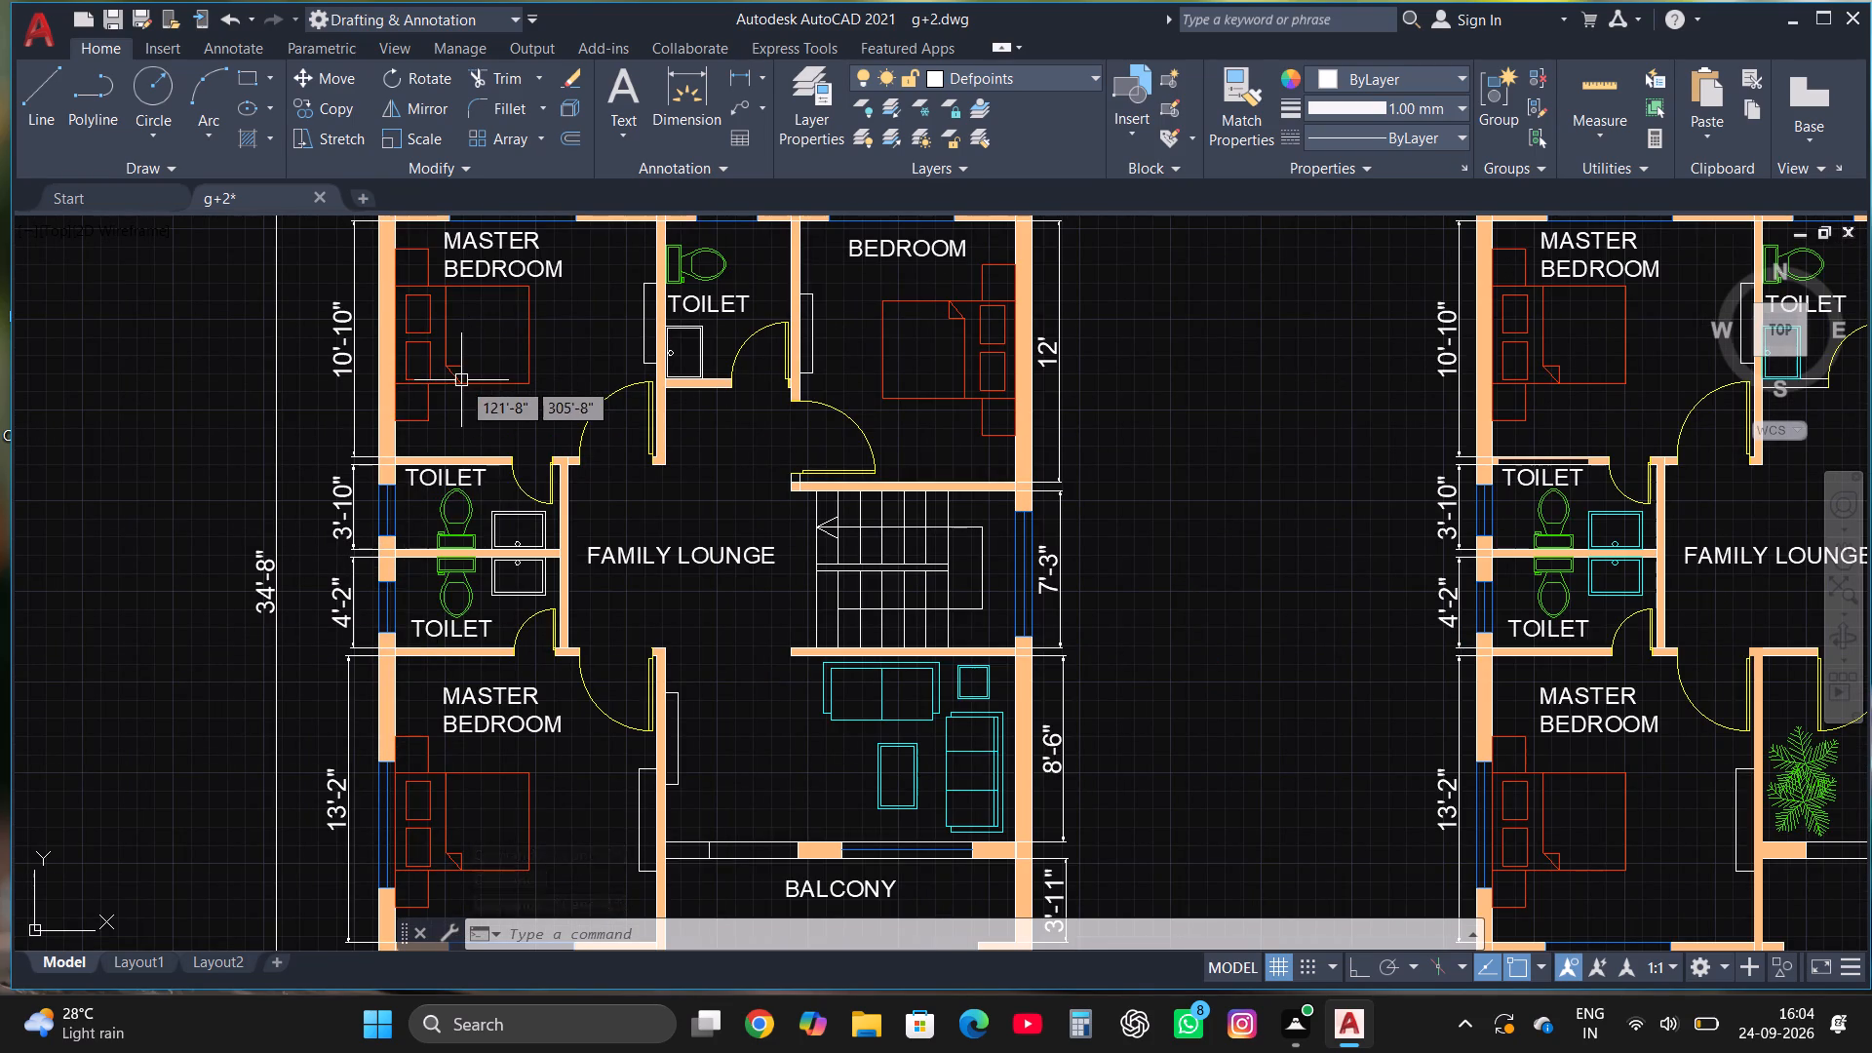
left_click(463, 380)
left_click(965, 81)
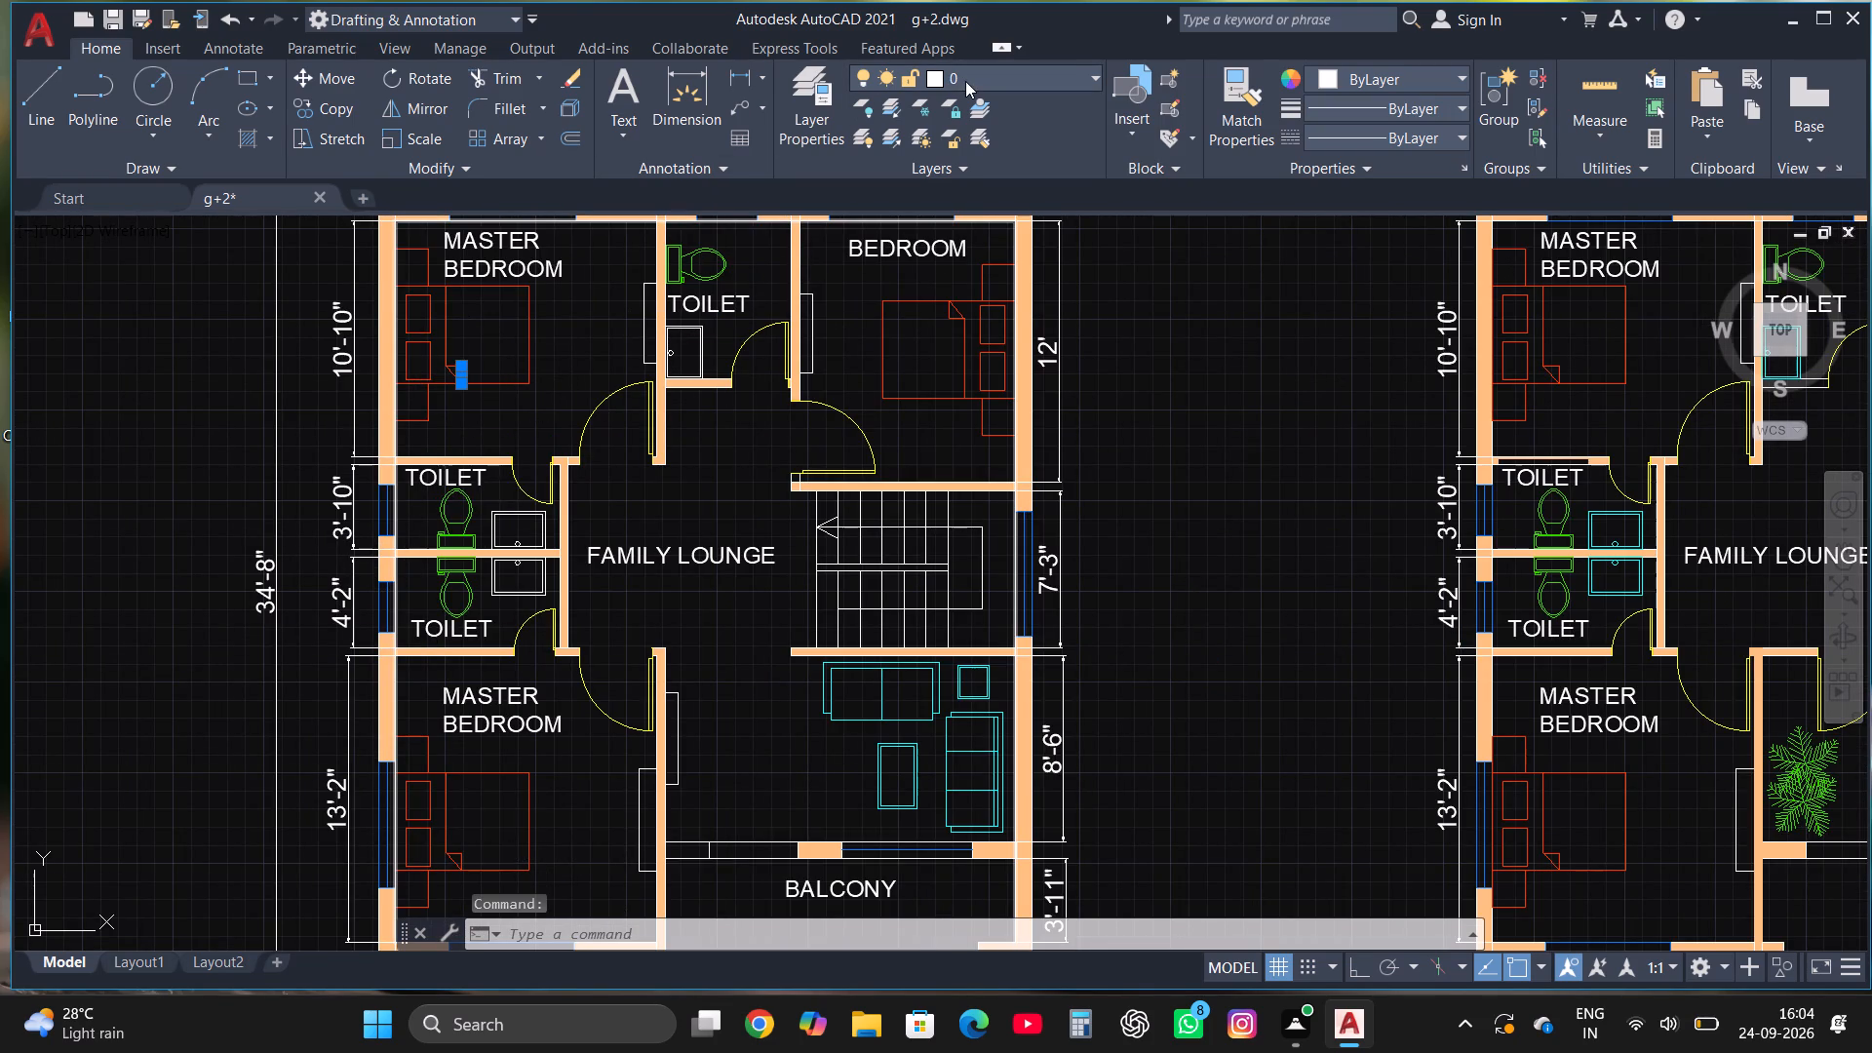
left_click(988, 136)
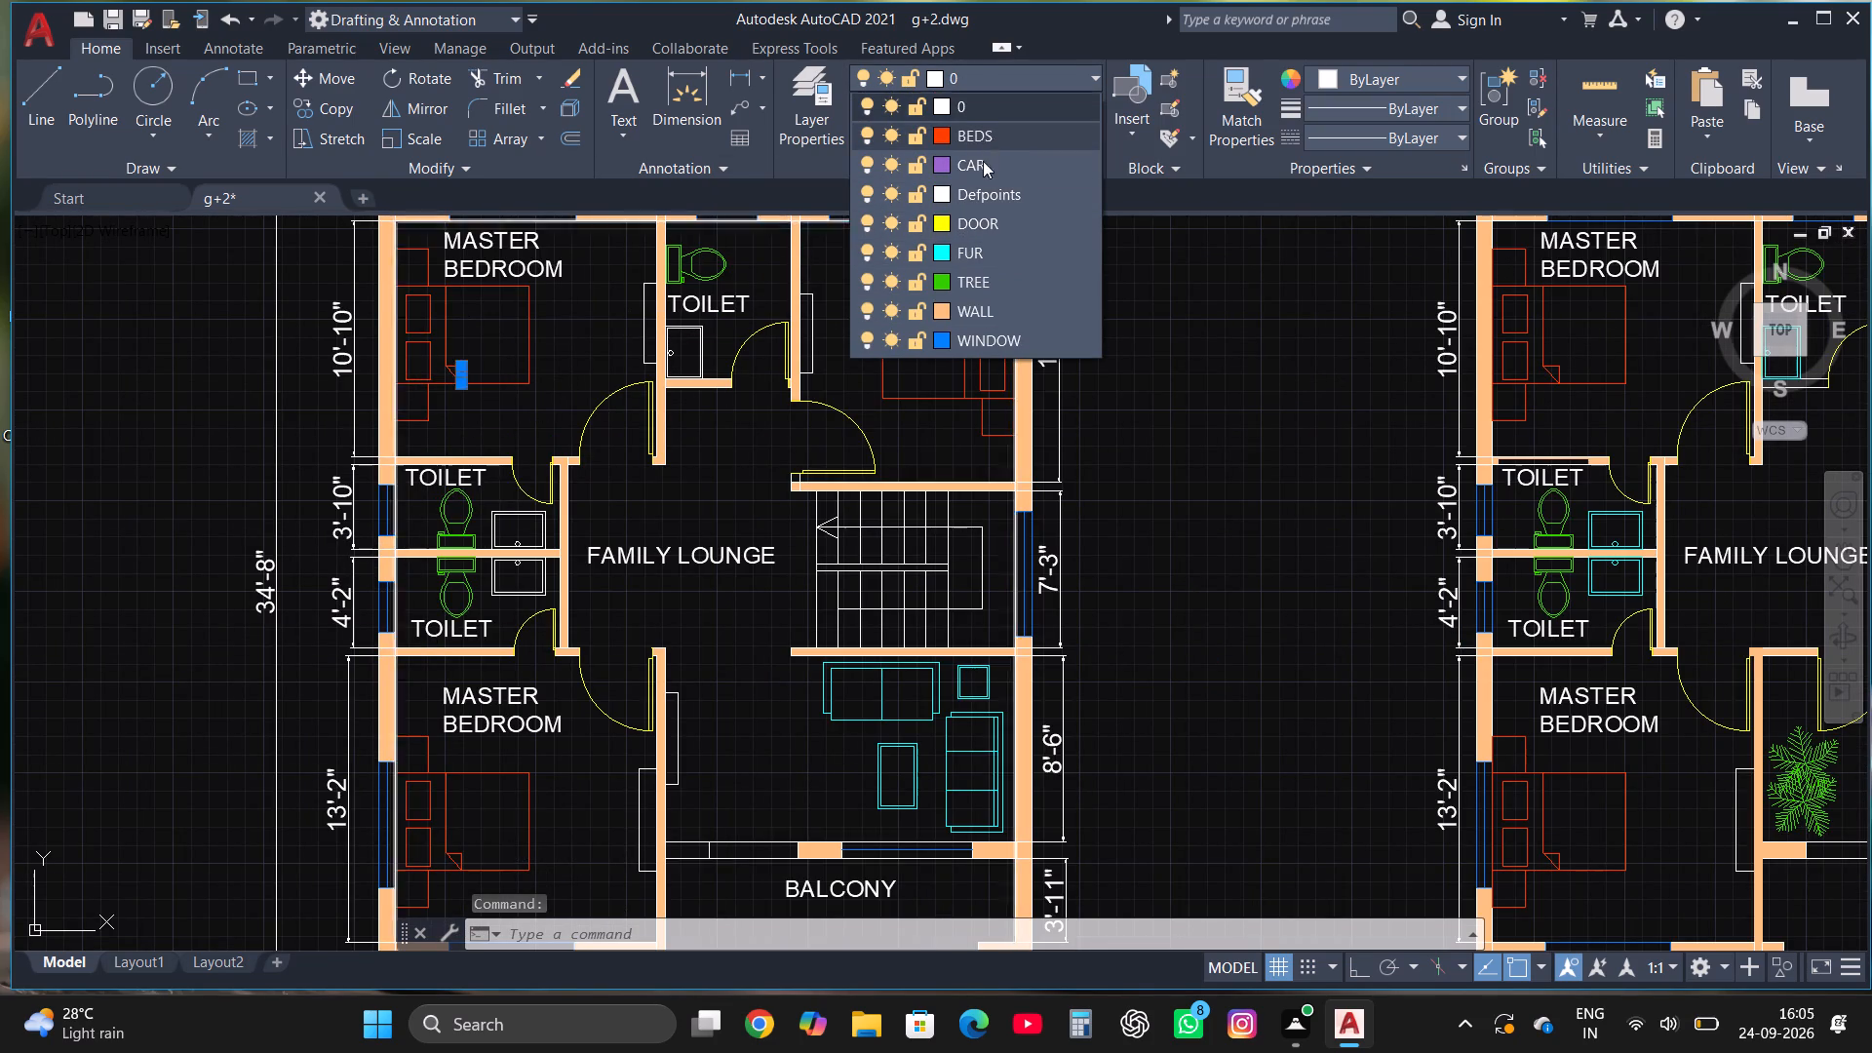
scroll(501, 534, "up", 2)
key("Escape")
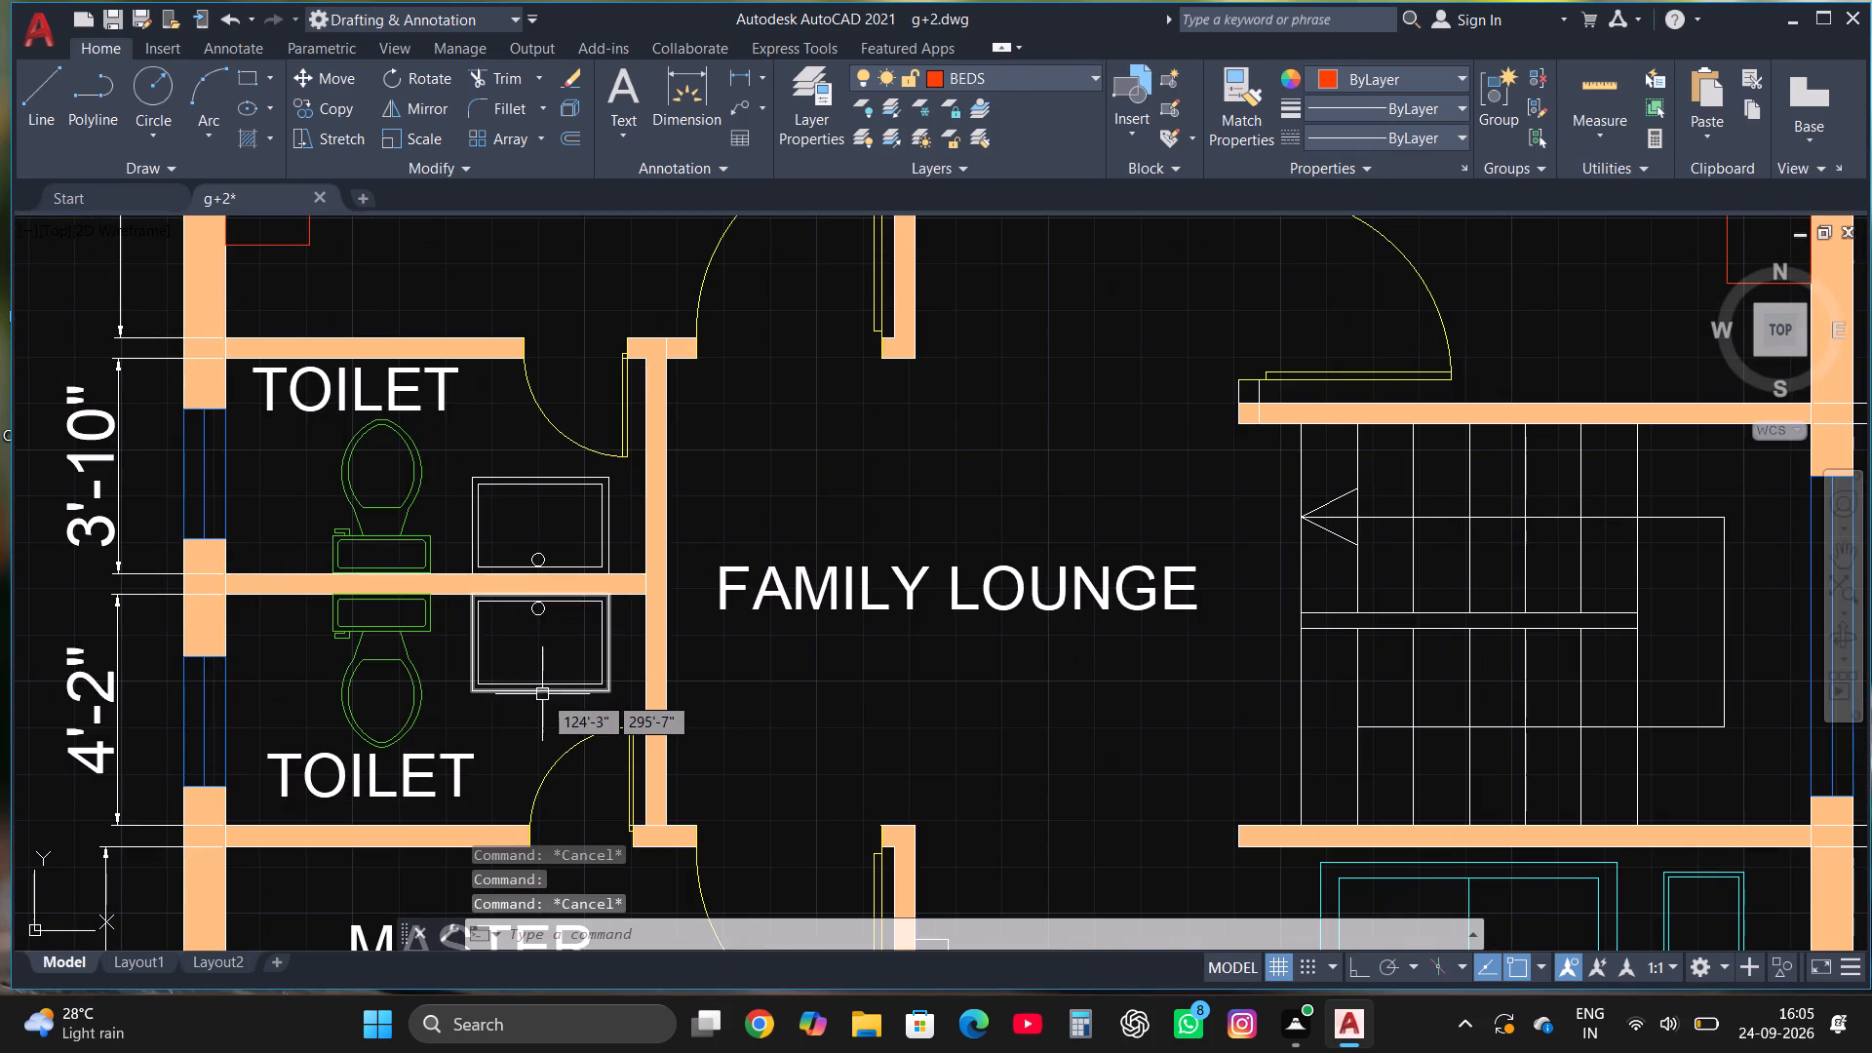
Put the wash basins of the two adjoining toilets beside the first floor family lounge on the FUR layer.
left_click(542, 702)
left_click(536, 614)
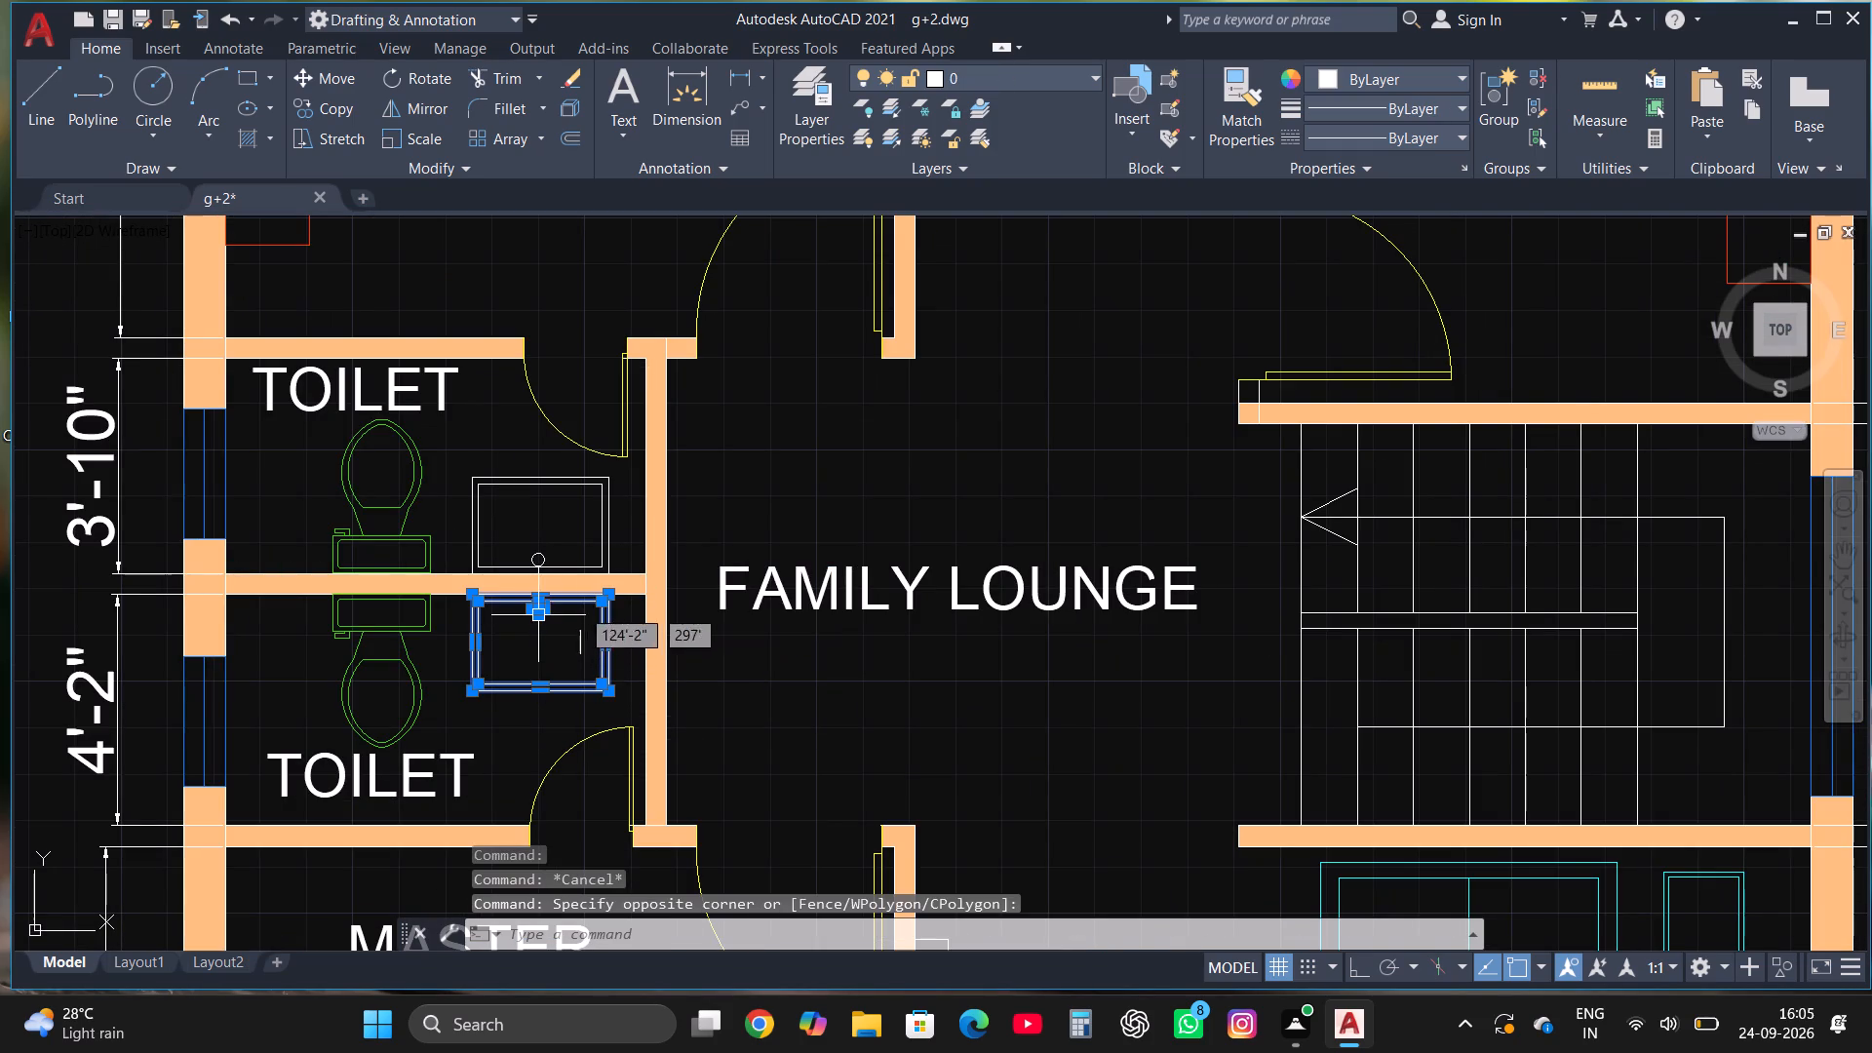
left_click(634, 553)
left_click(525, 503)
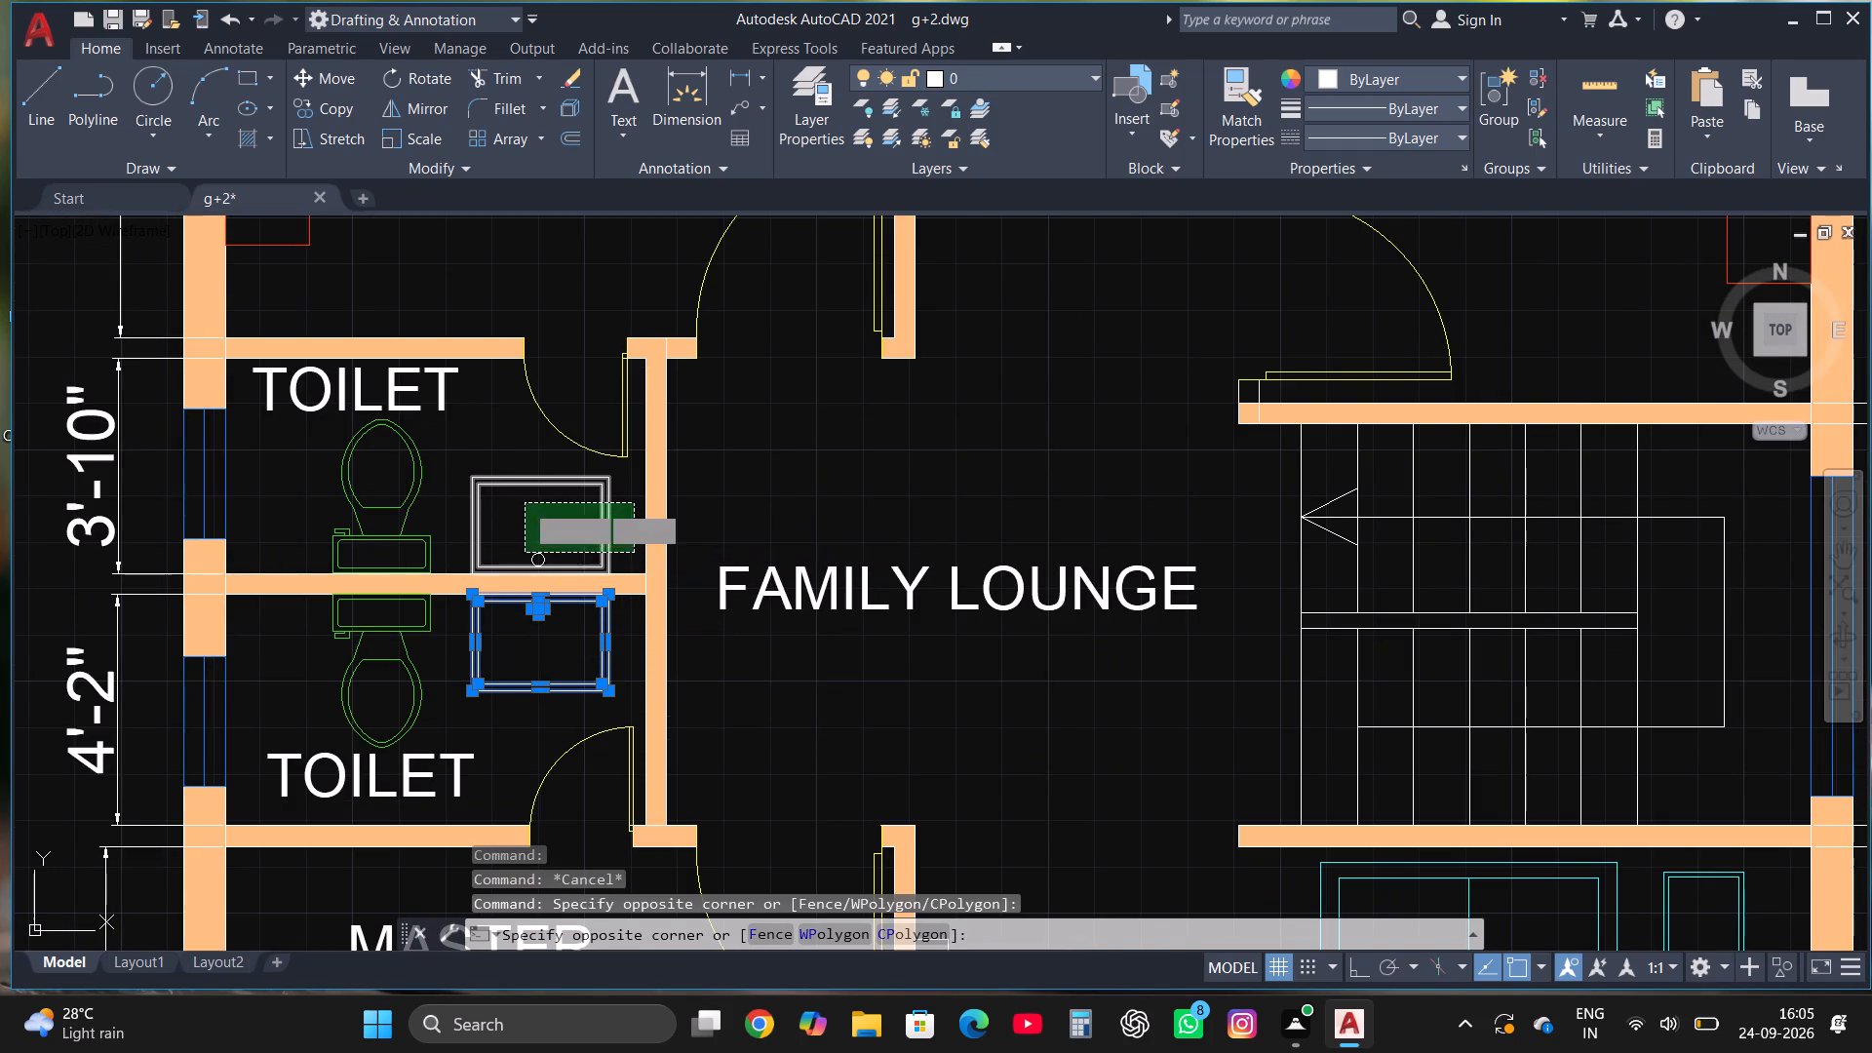
left_click(535, 549)
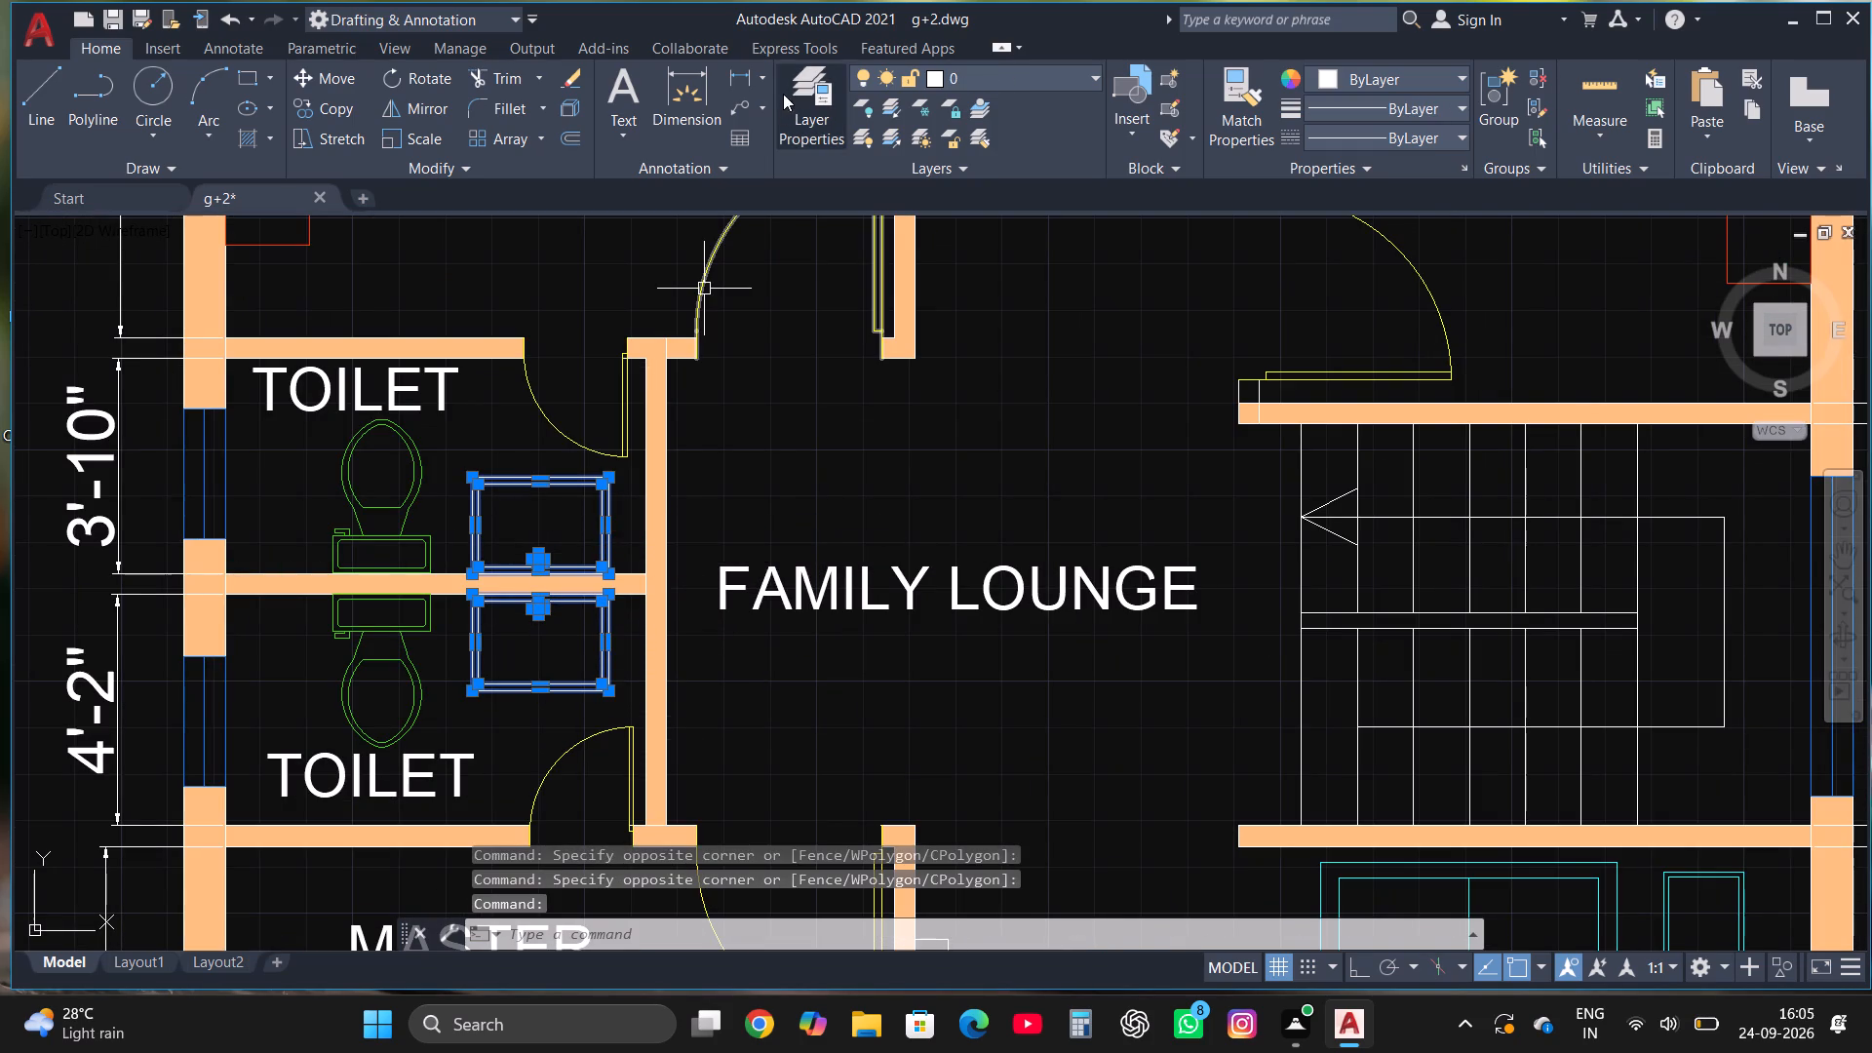
left_click(938, 72)
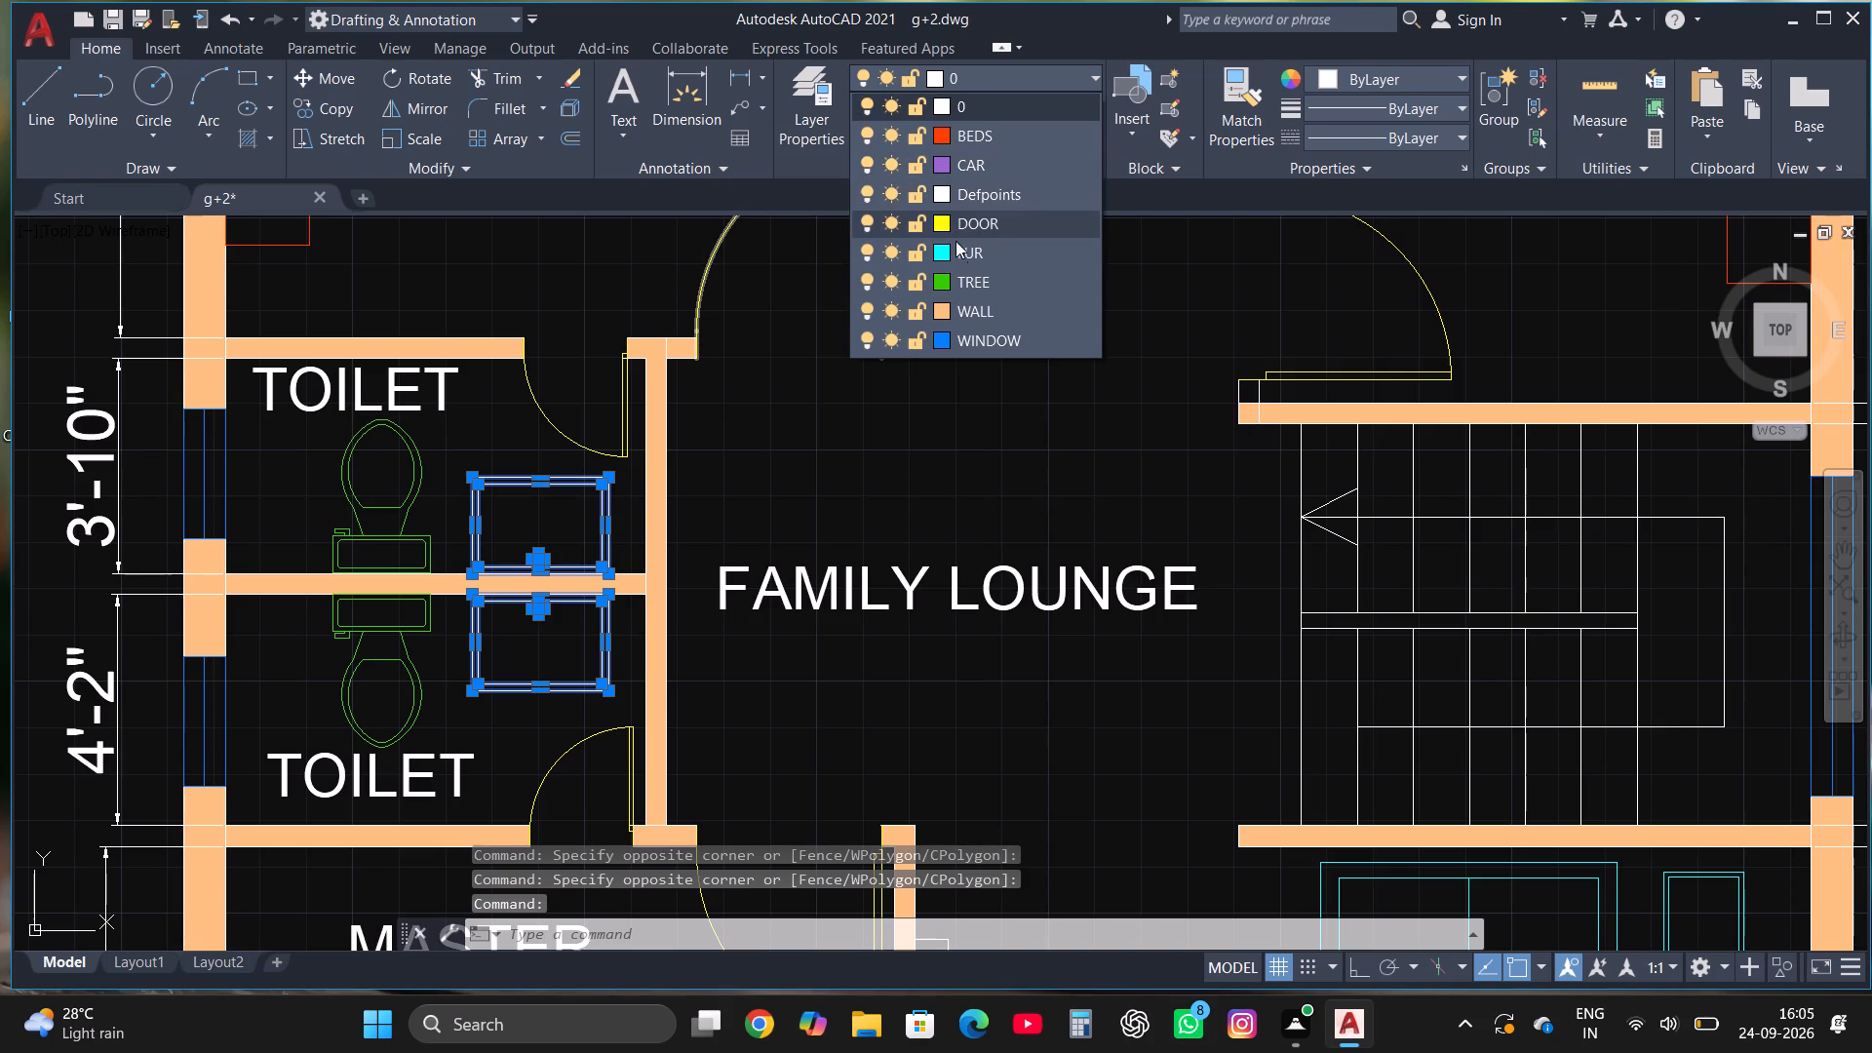
left_click(983, 252)
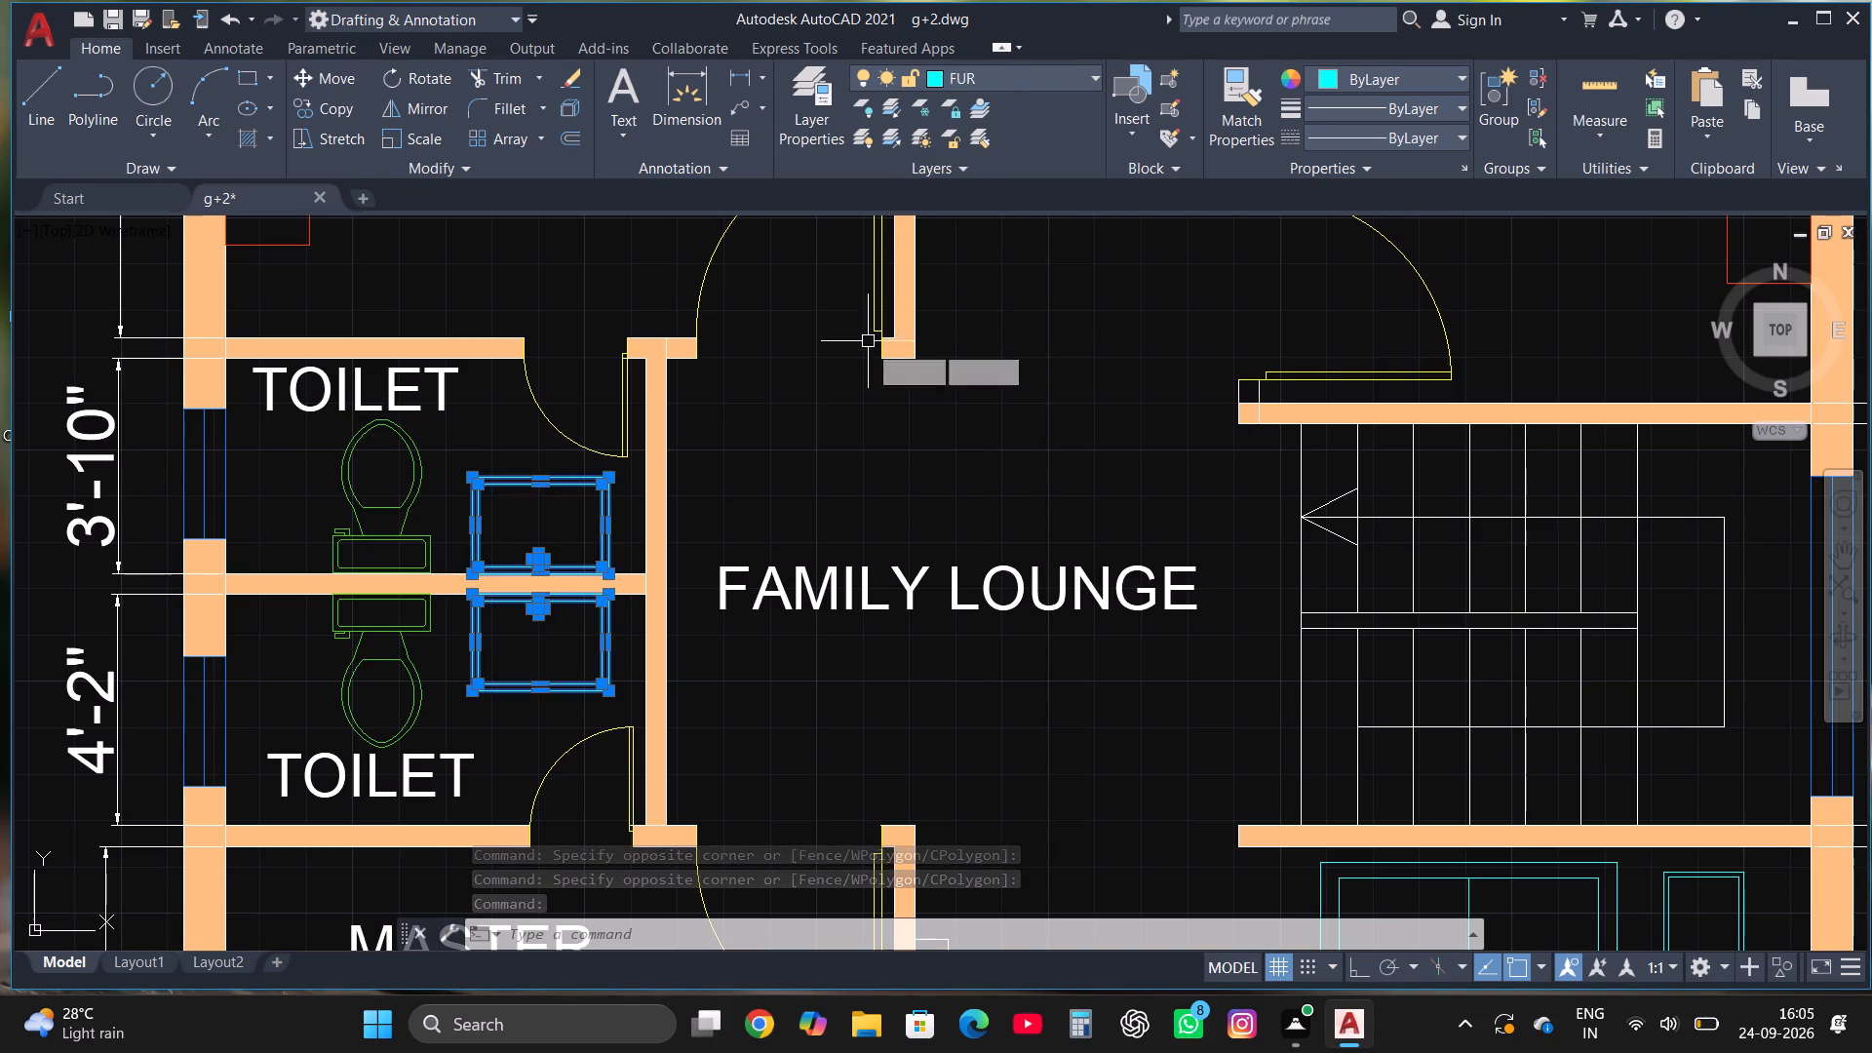
key("Escape")
scroll(825, 486, "down", 3)
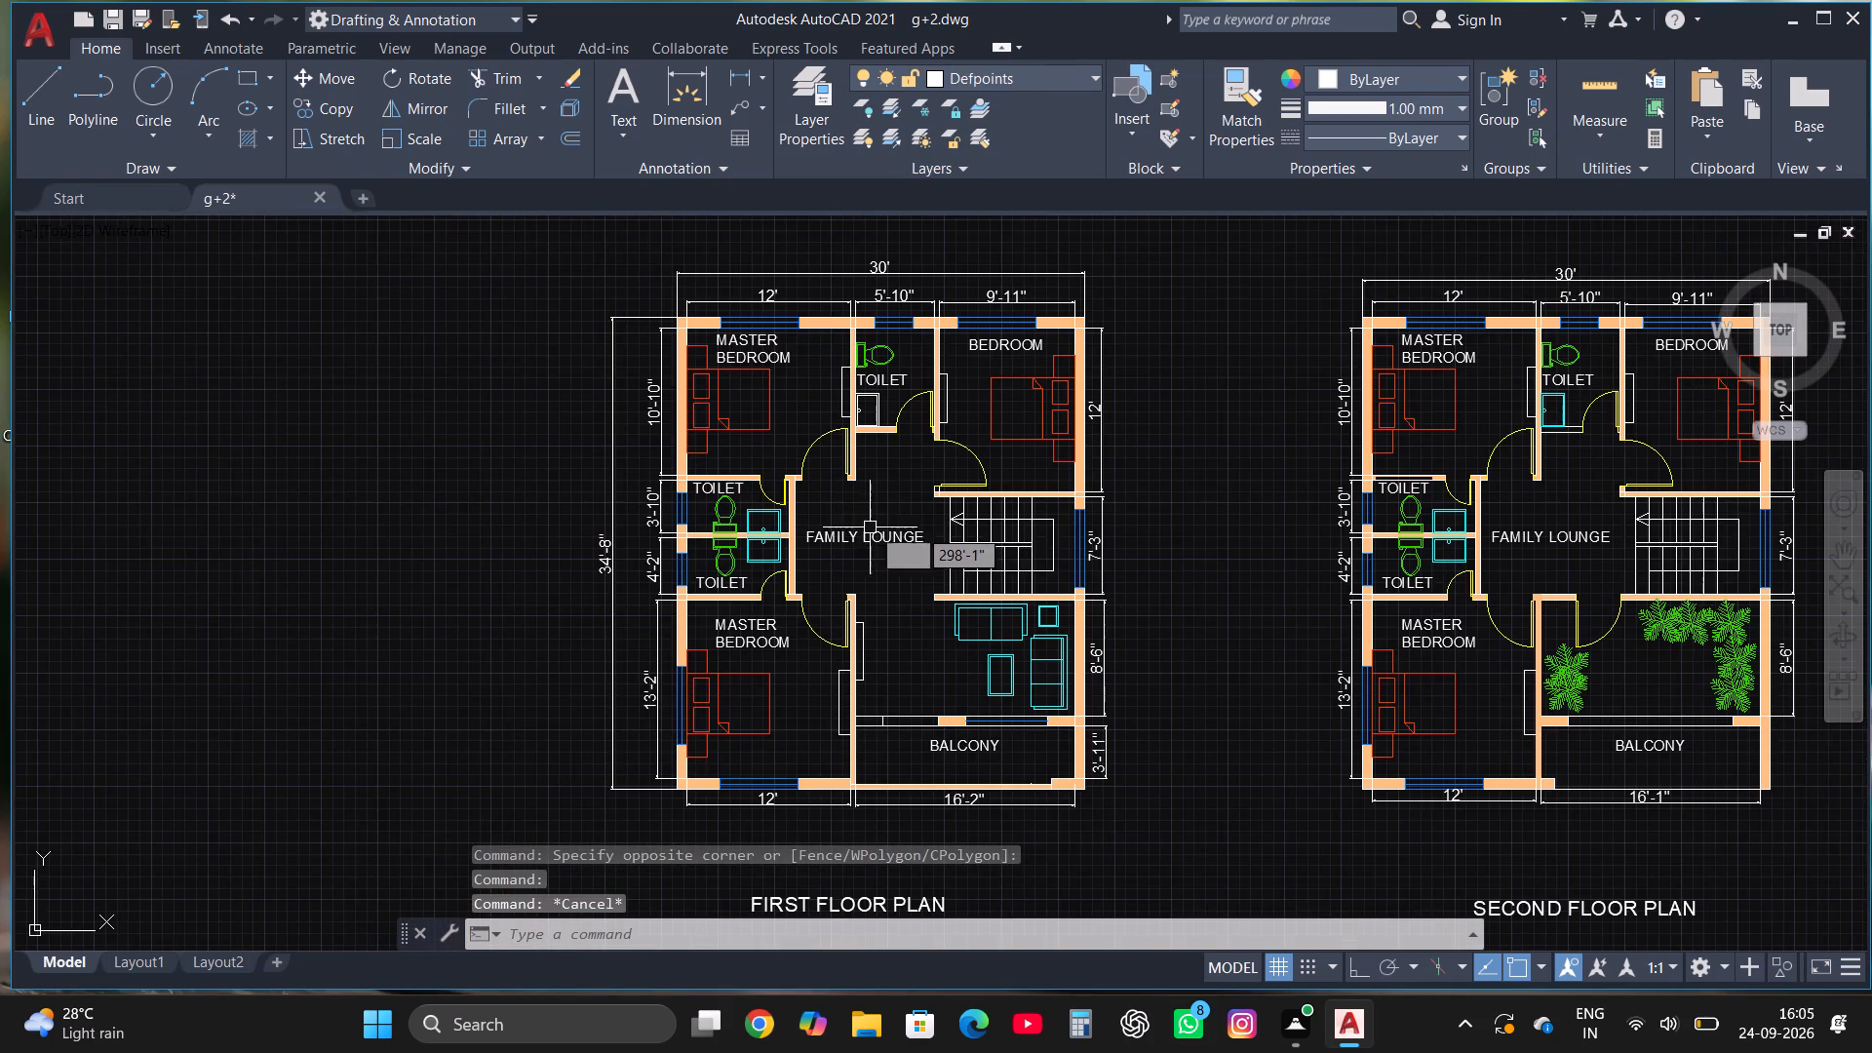
Put the narrow wall units of the ground floor master bedroom, both first floor master bedrooms and all three second floor bedrooms on the TREE layer.
scroll(851, 724, "up", 1)
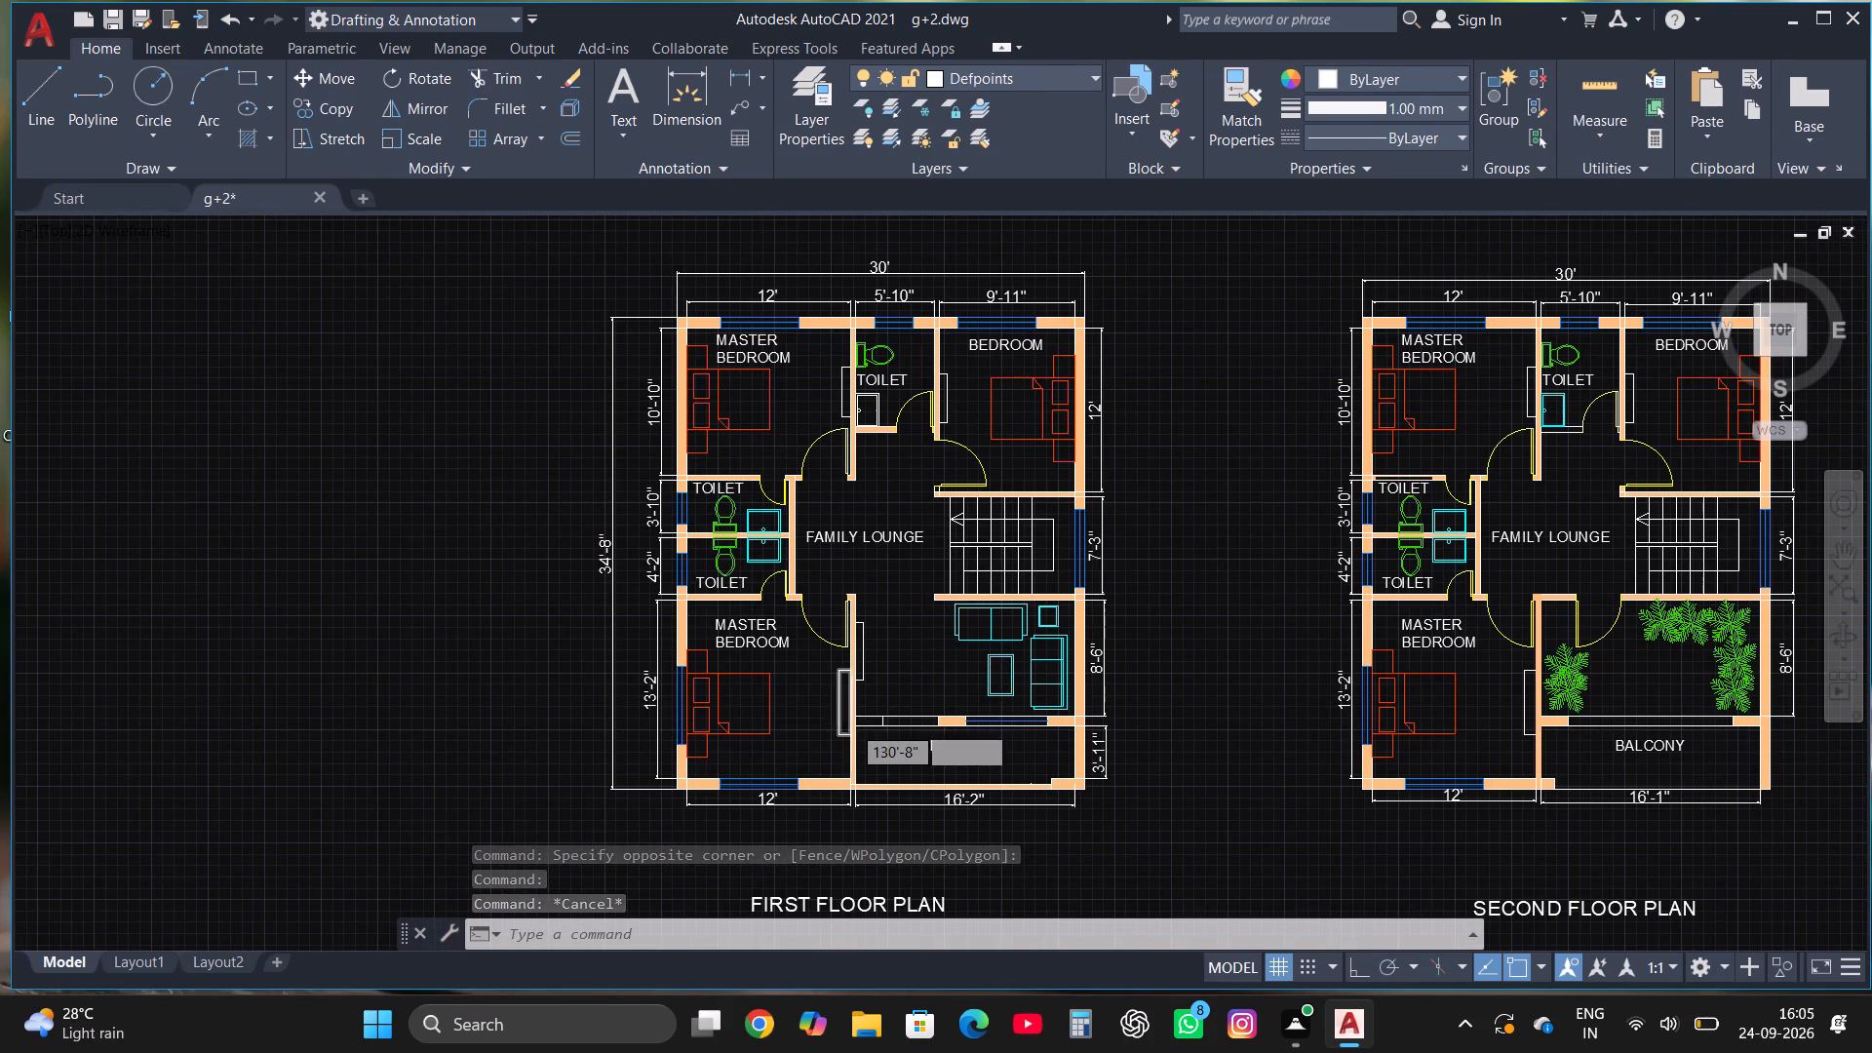
left_click(826, 692)
scroll(824, 699, "down", 1)
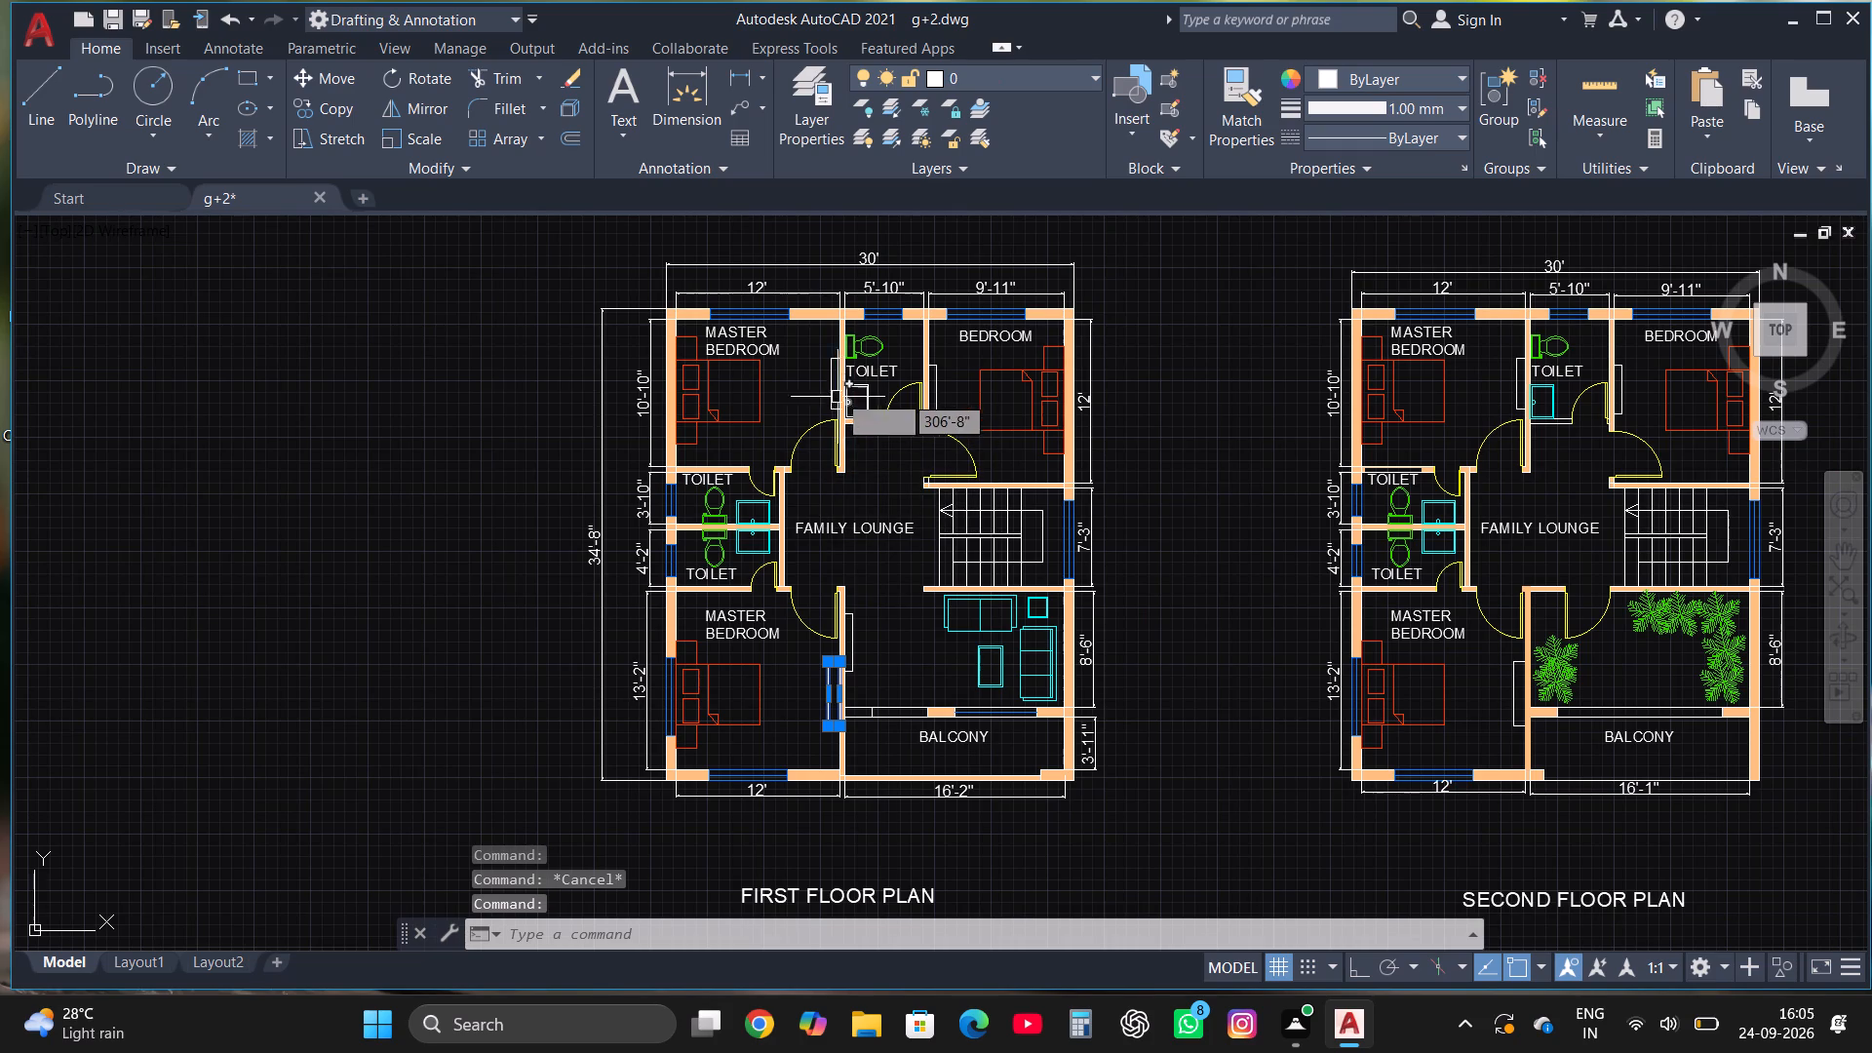
left_click(833, 389)
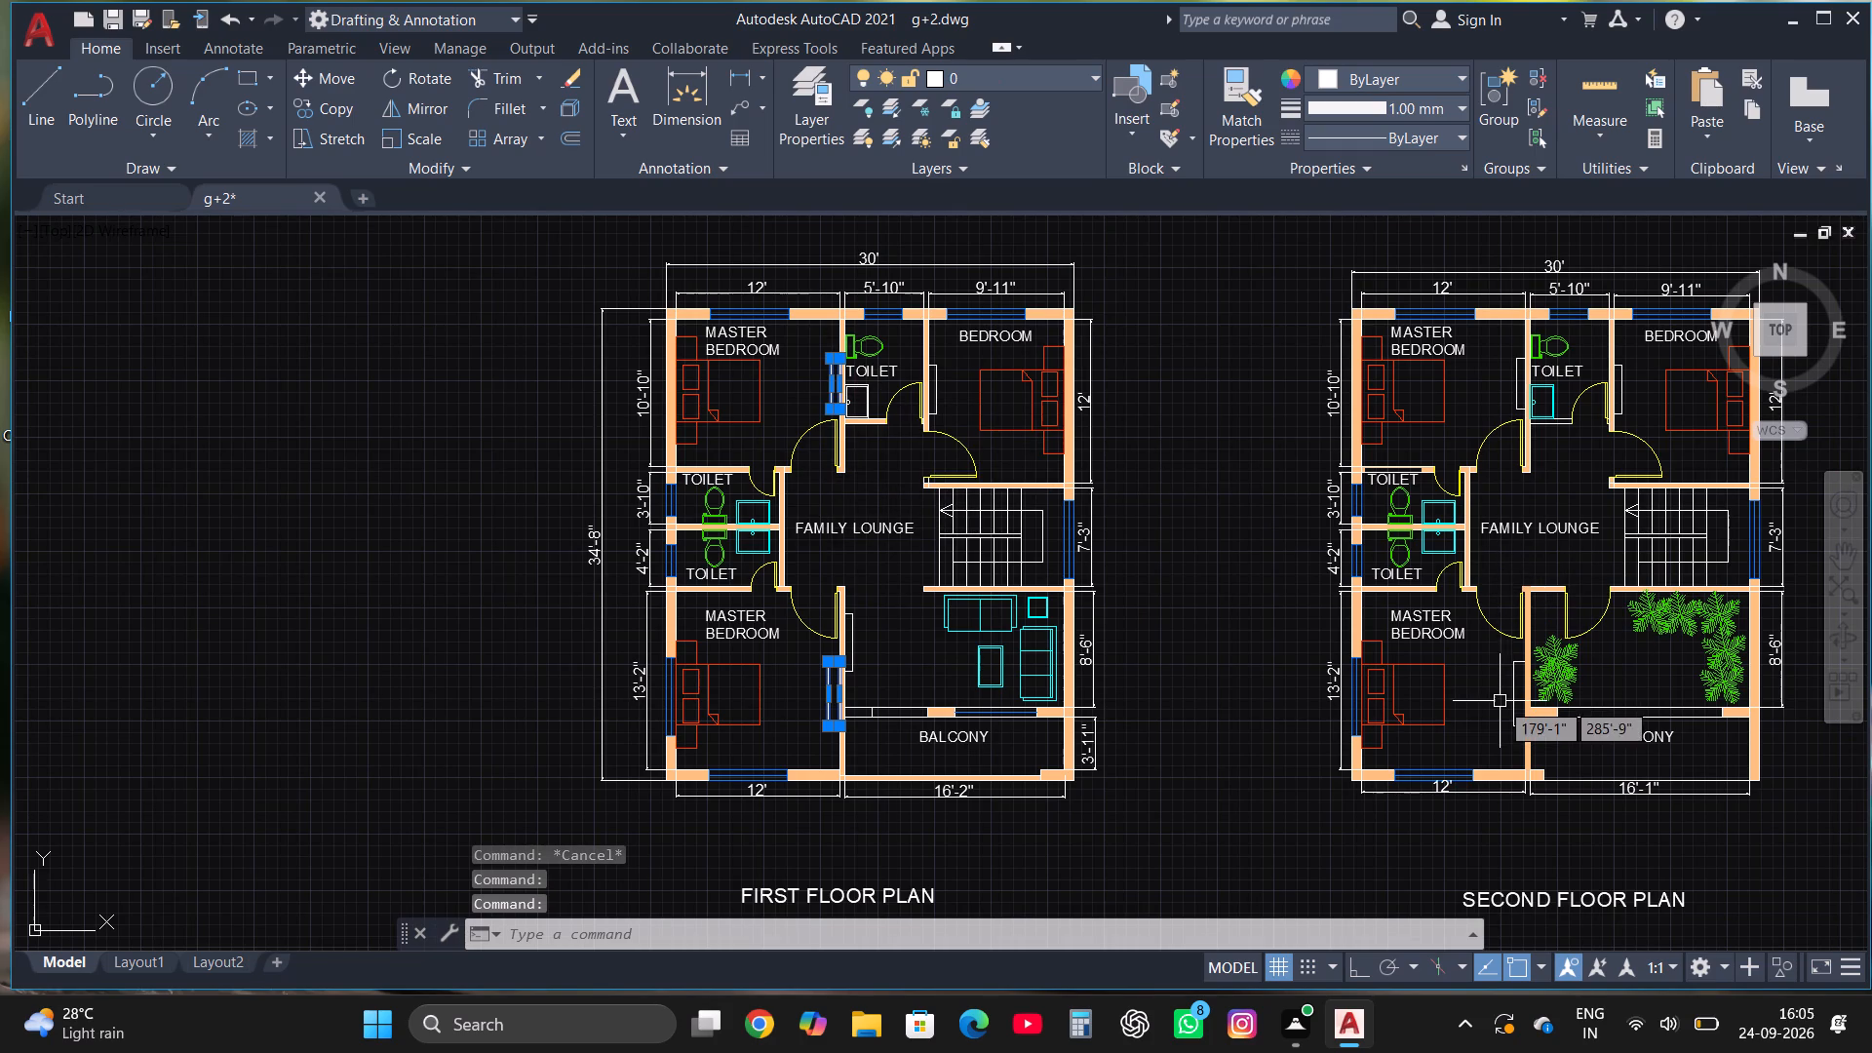
left_click(1504, 700)
left_click(1516, 712)
left_click(1510, 699)
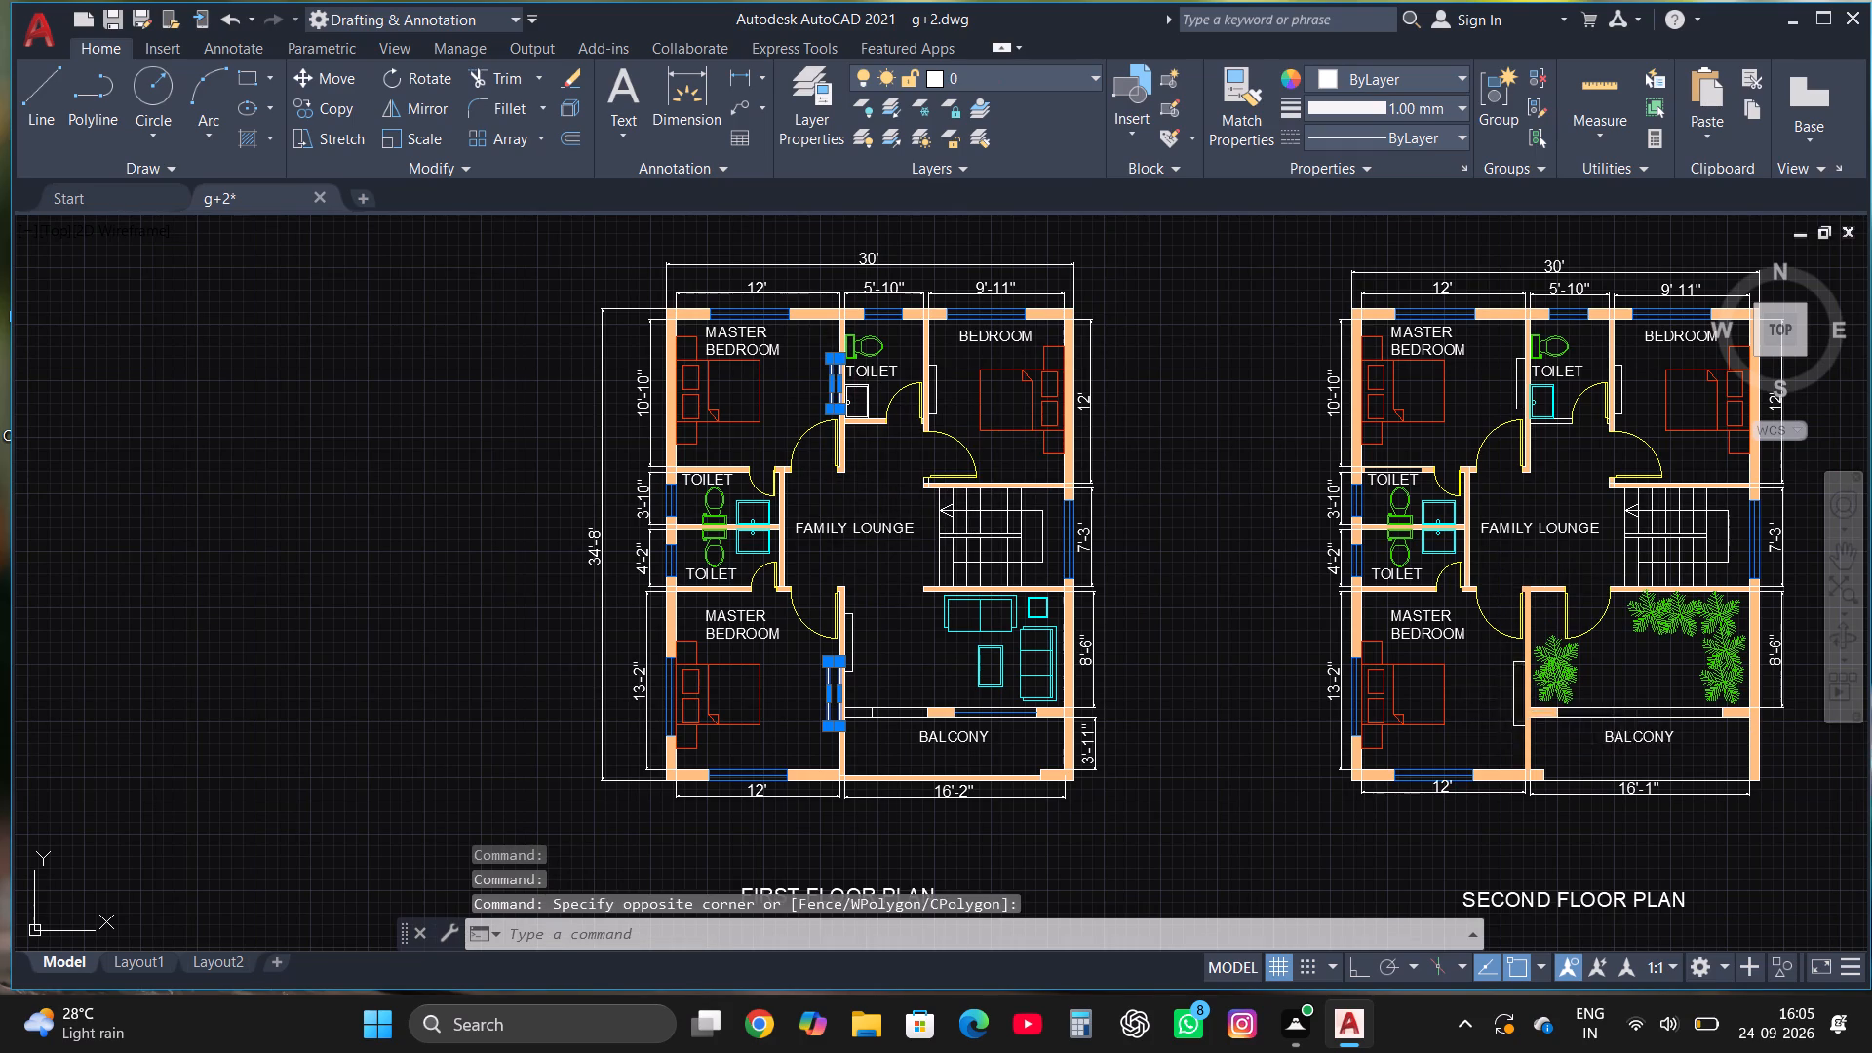
left_click(1513, 401)
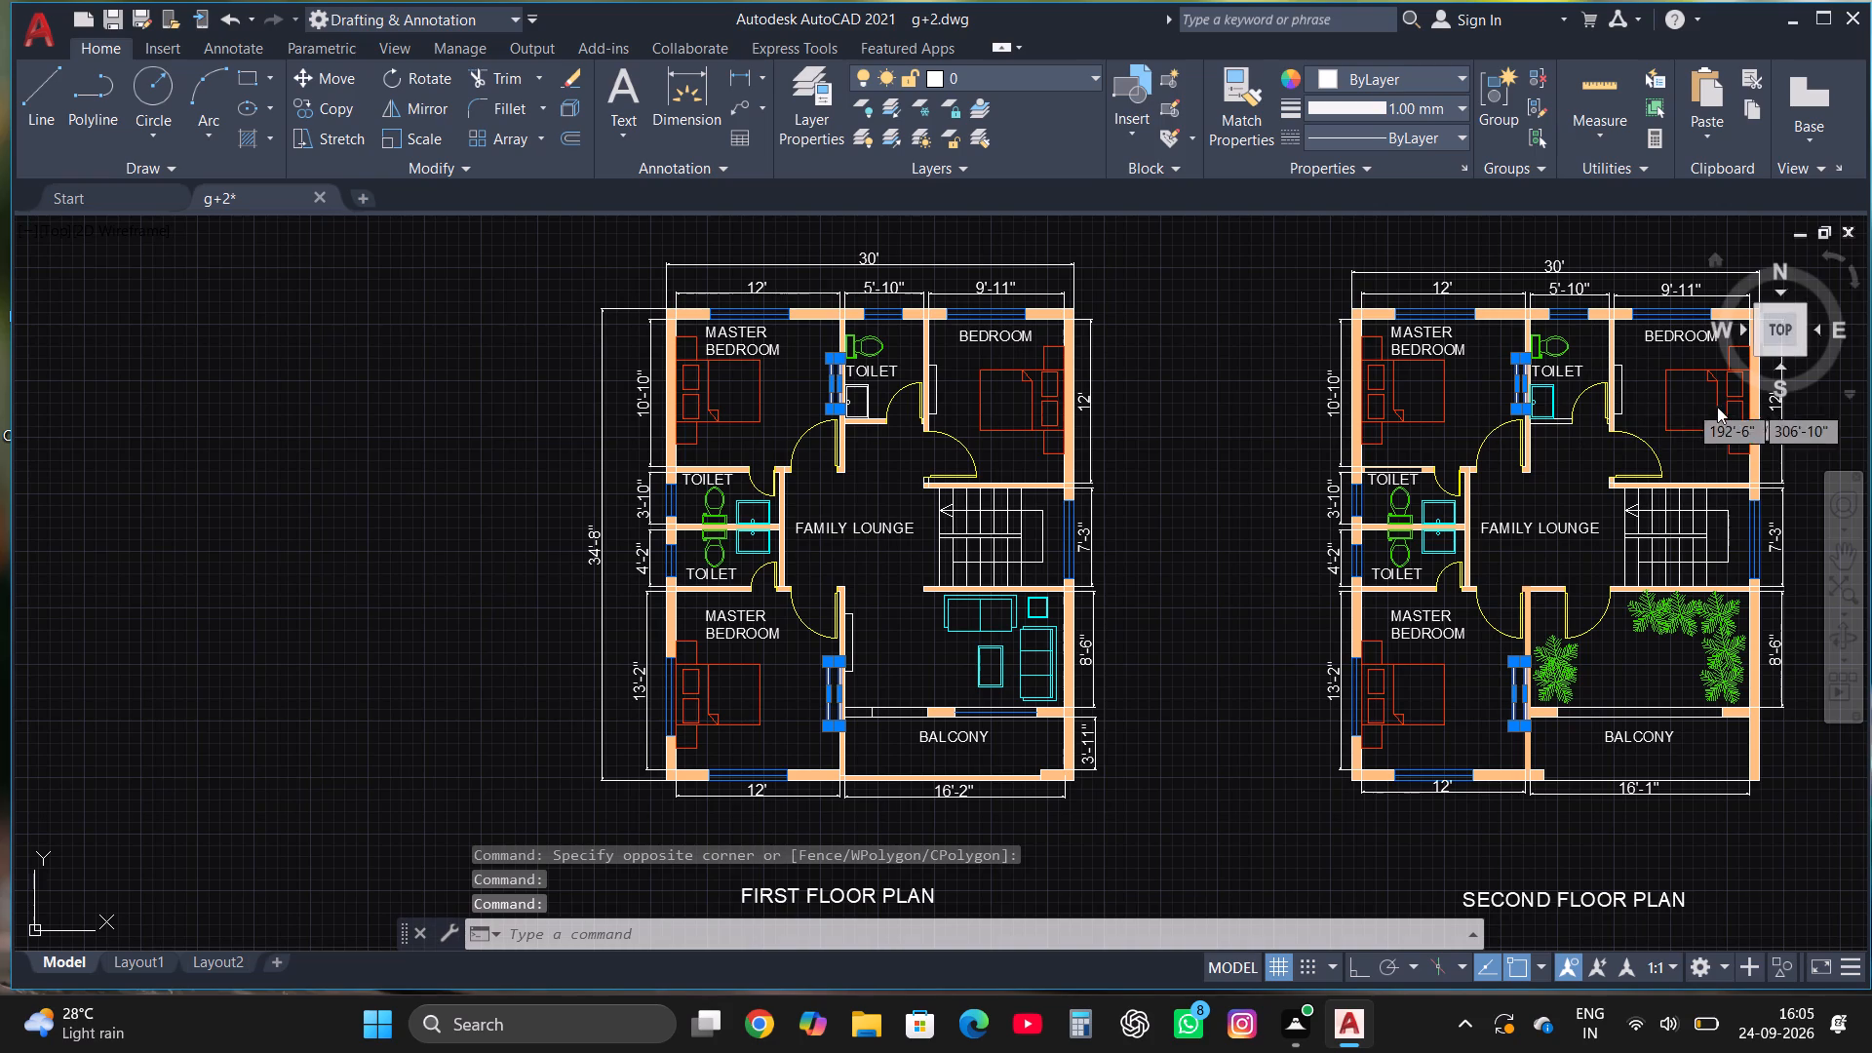
left_click(1621, 384)
scroll(1306, 764, "down", 1)
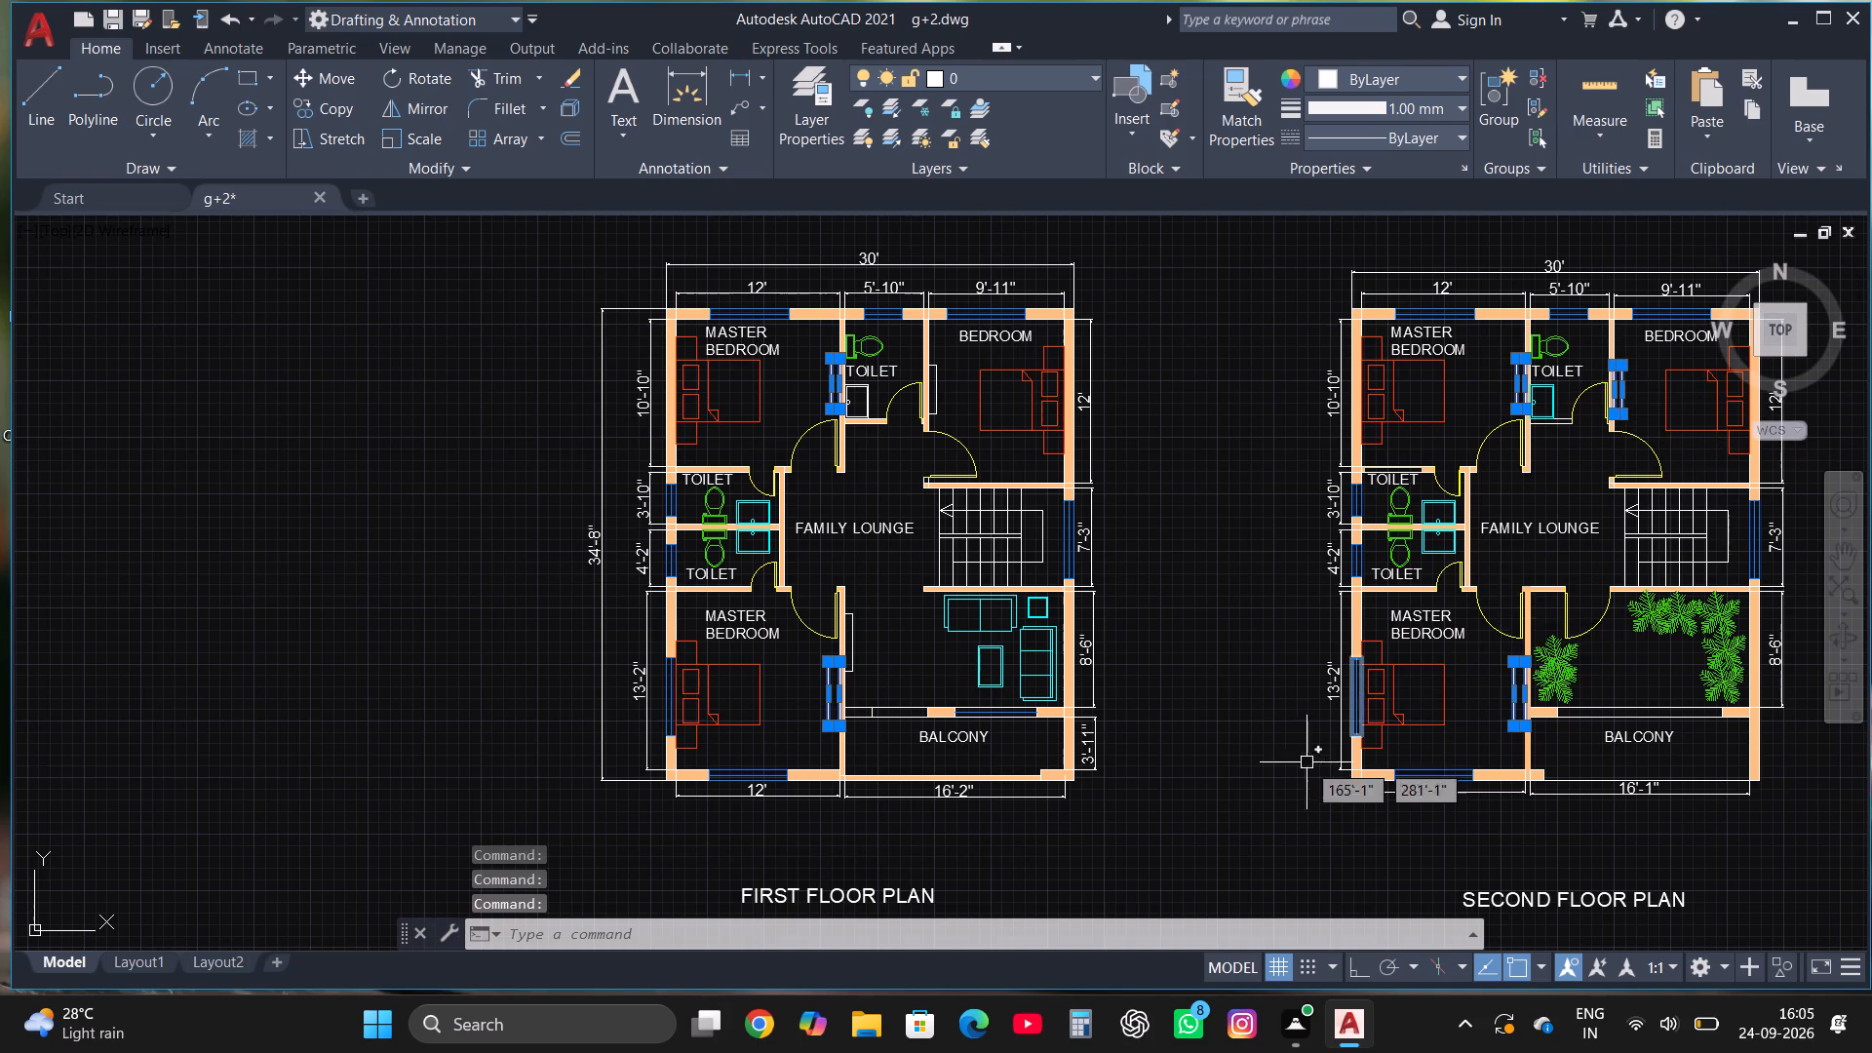
scroll(1306, 764, "down", 1)
scroll(1125, 287, "up", 3)
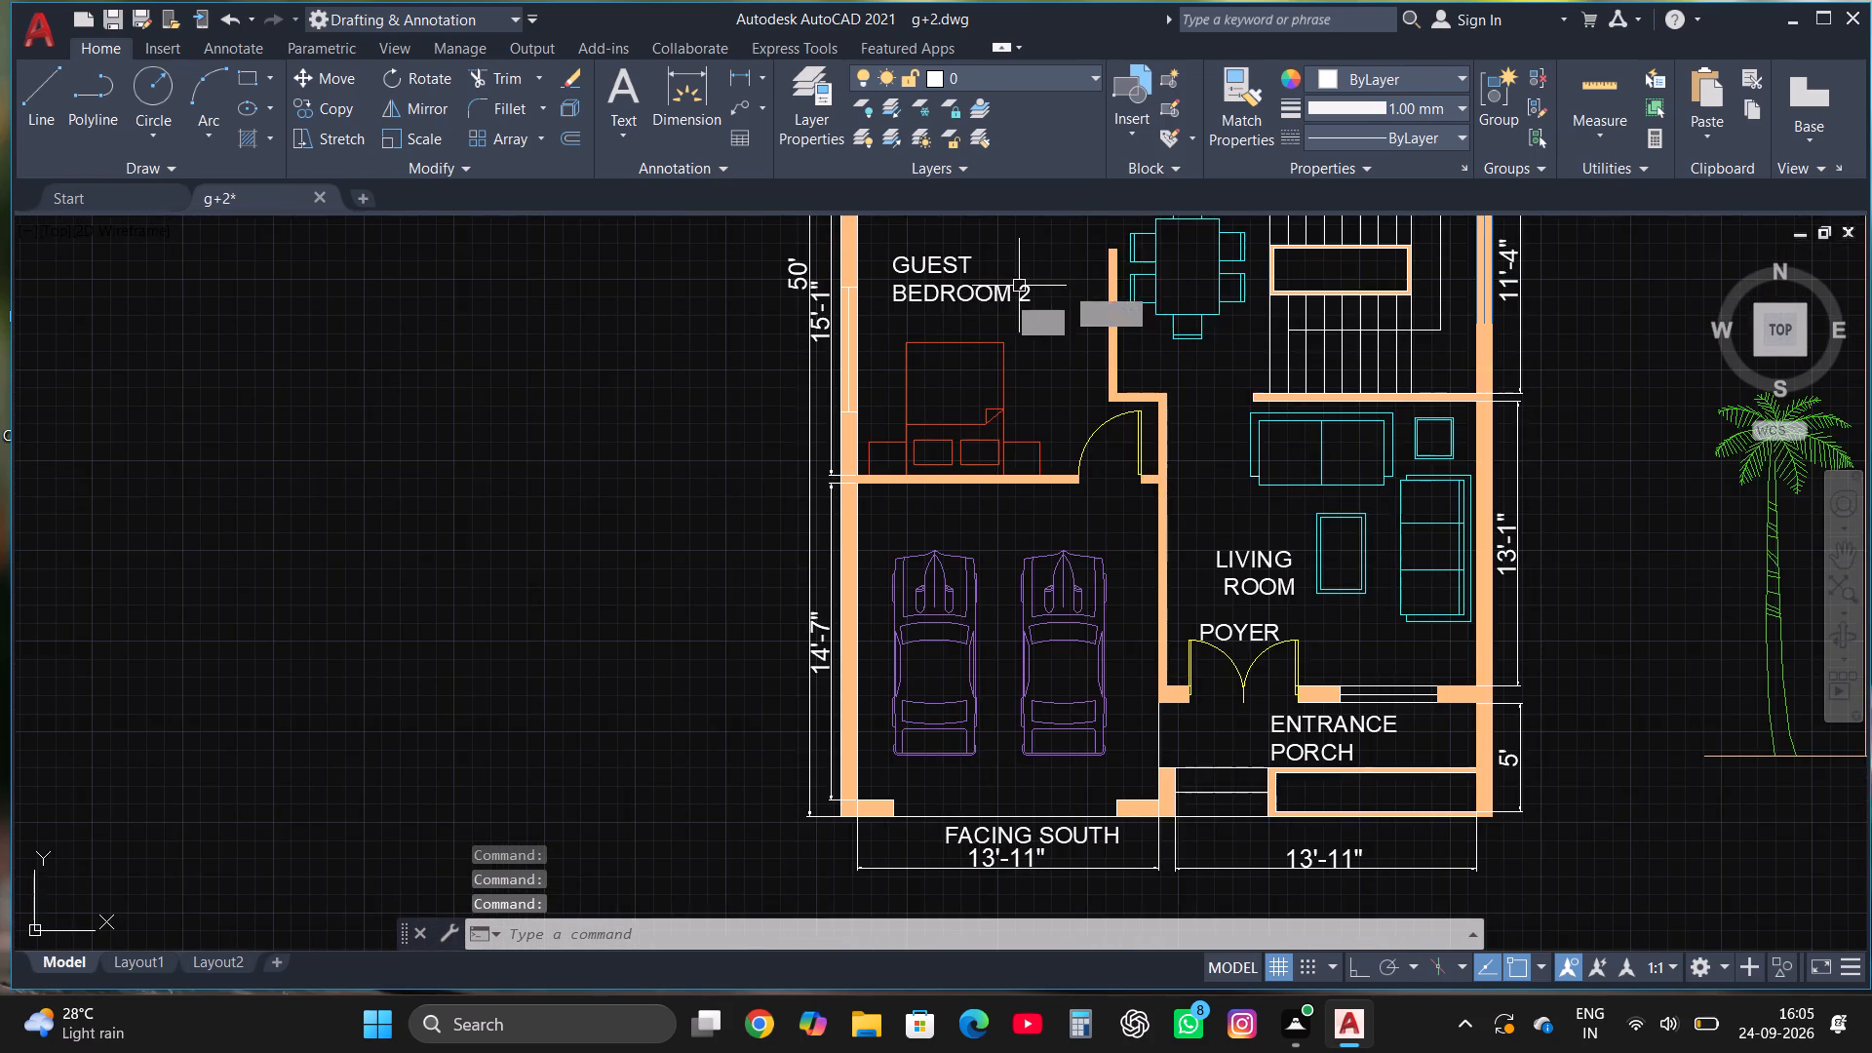
scroll(977, 436, "down", 2)
scroll(983, 331, "up", 2)
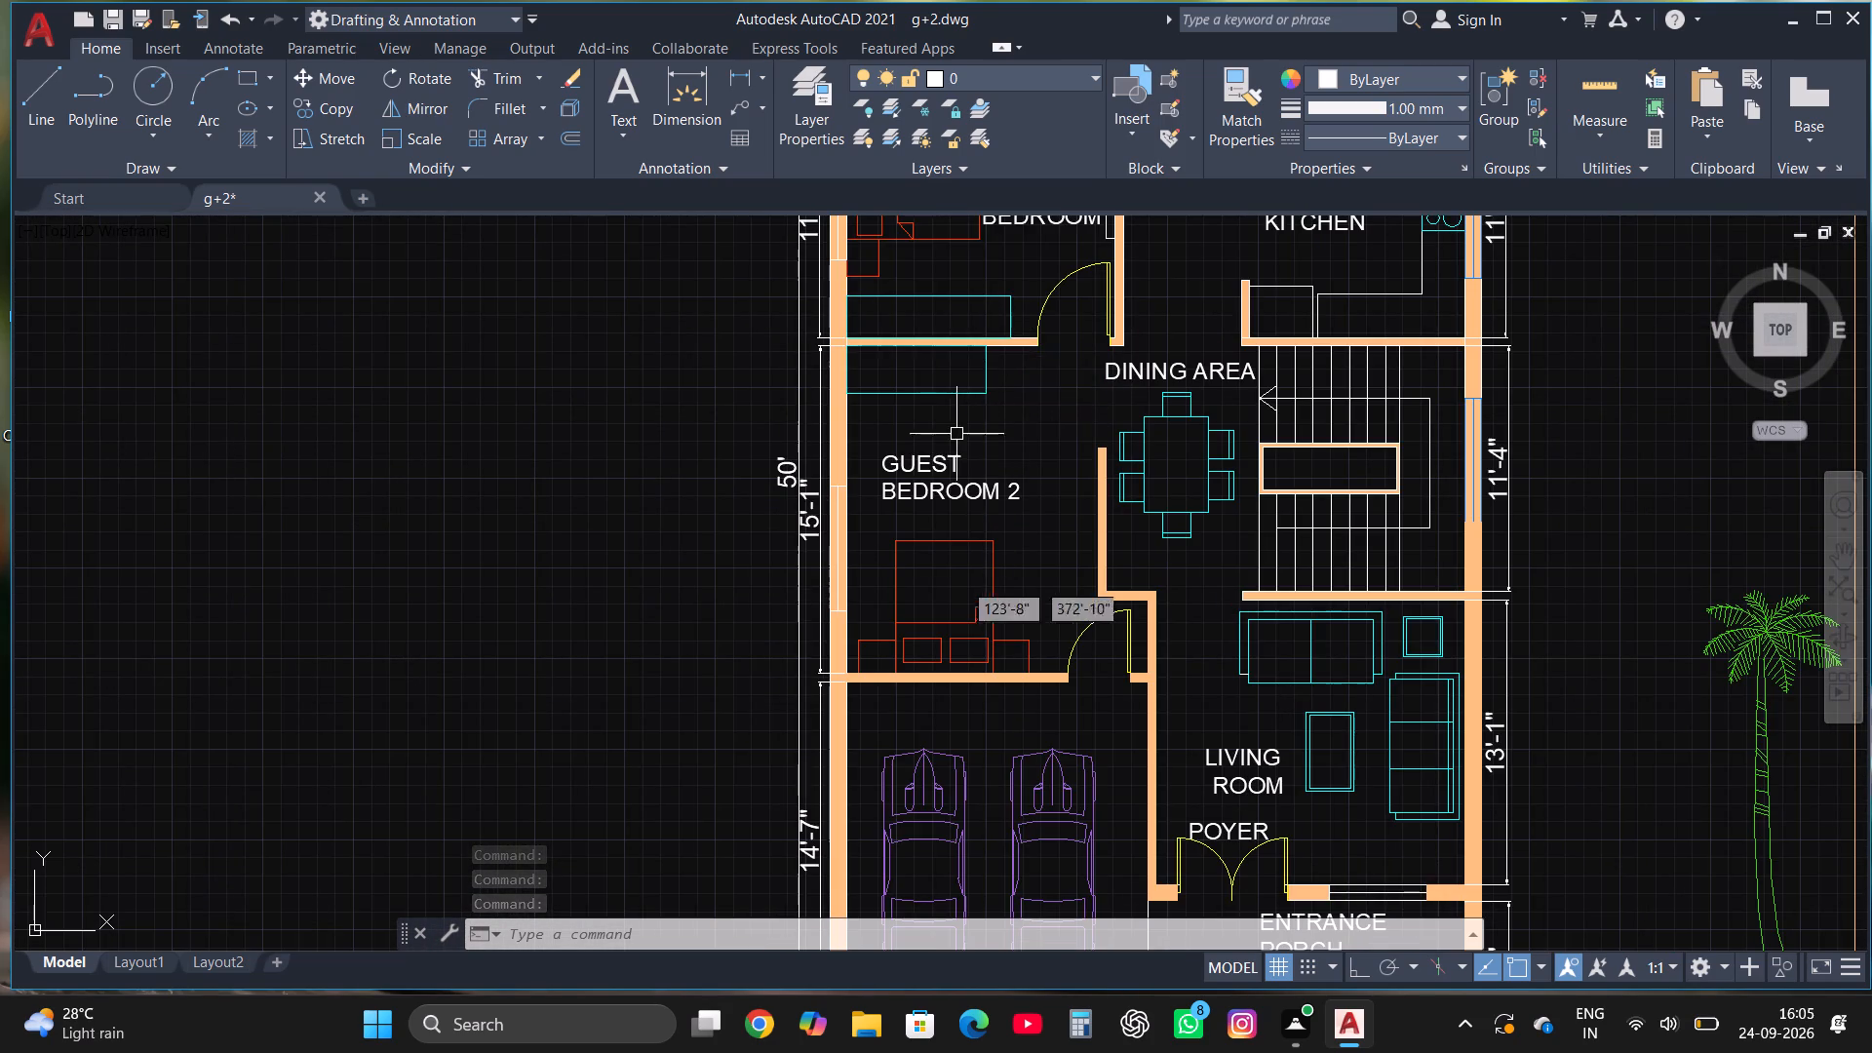
scroll(970, 594, "down", 2)
scroll(1017, 429, "up", 3)
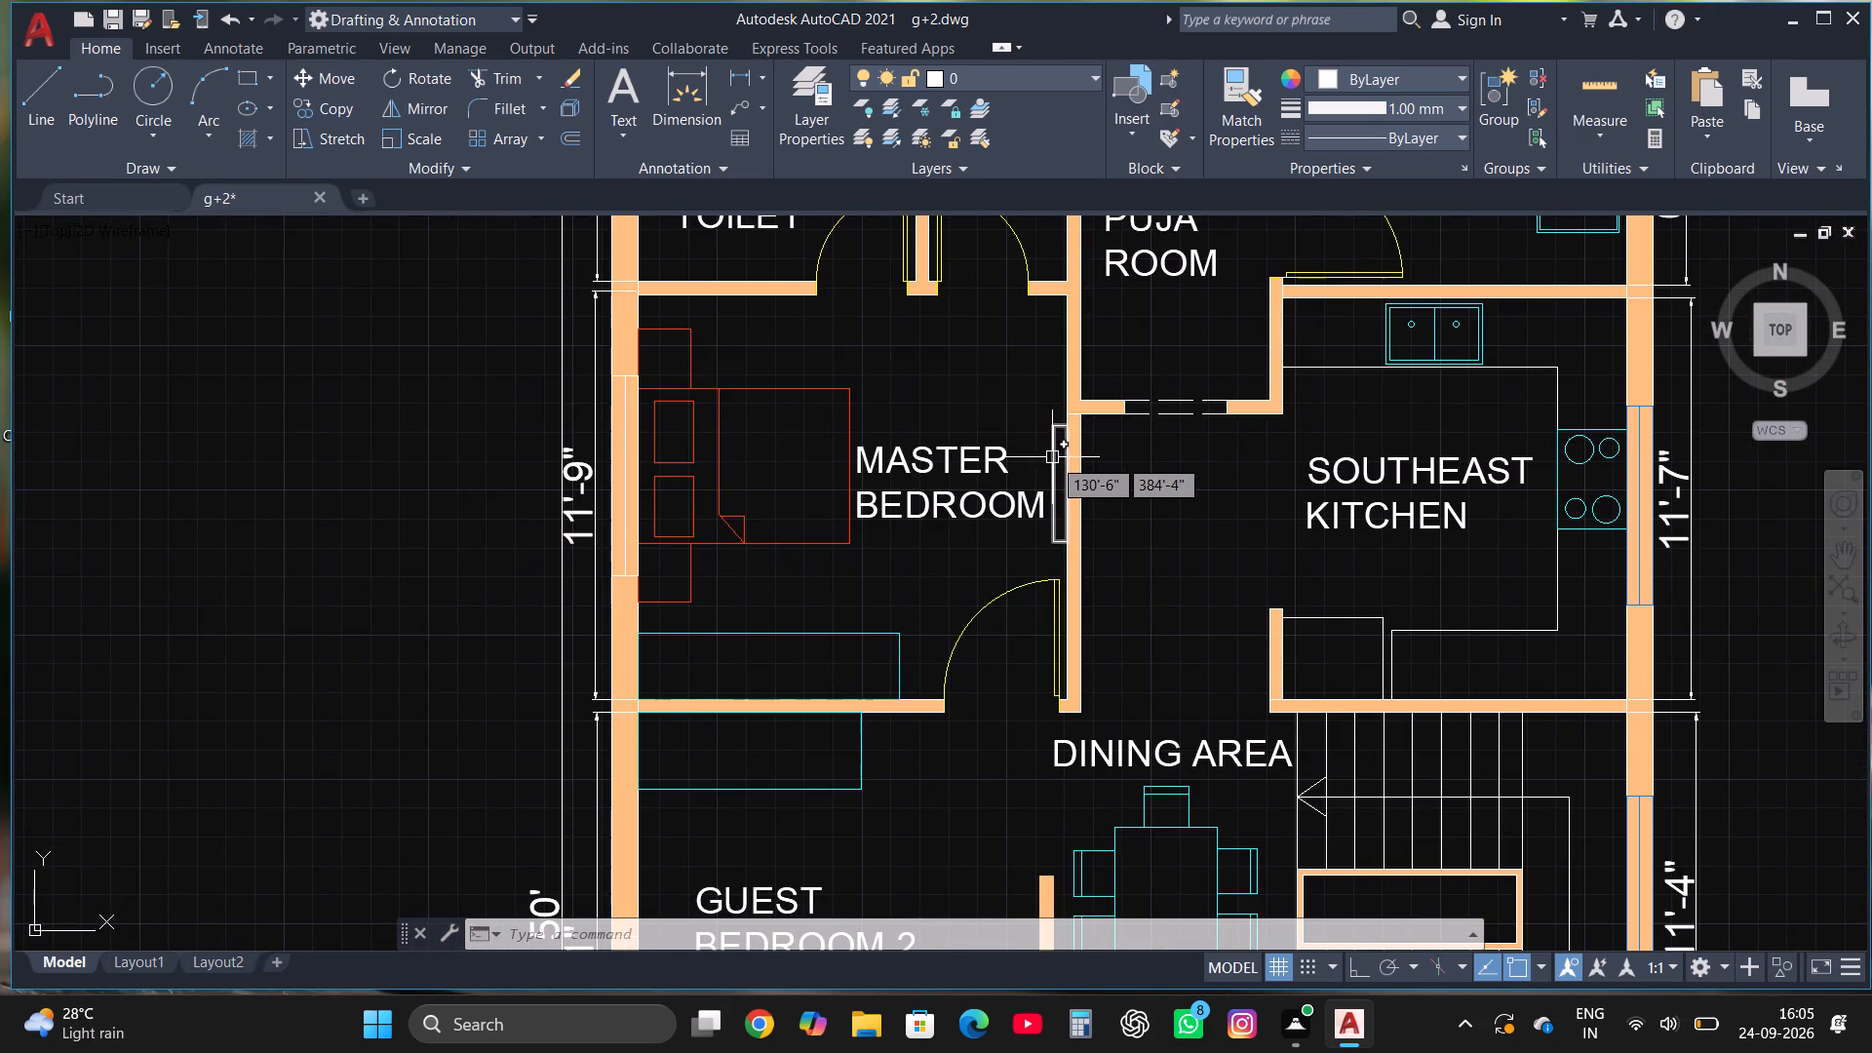
left_click(1052, 456)
scroll(1050, 540, "down", 2)
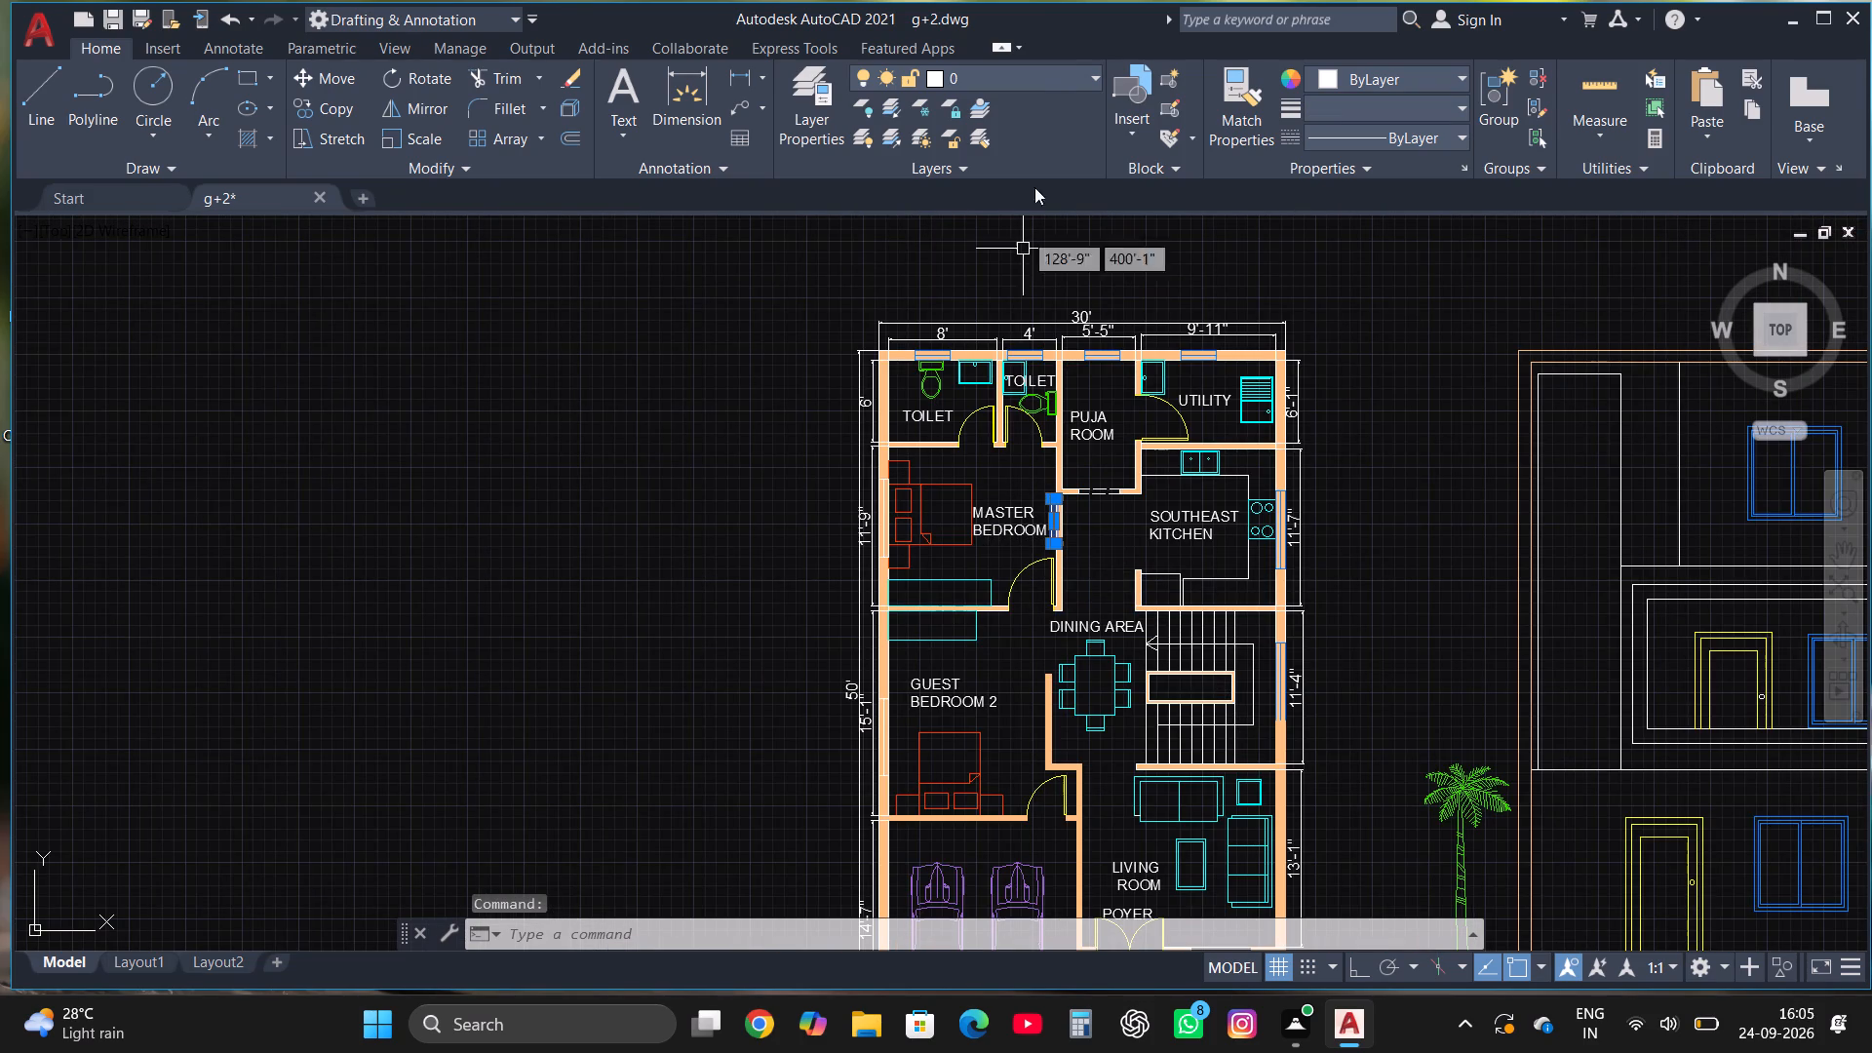
left_click(1051, 80)
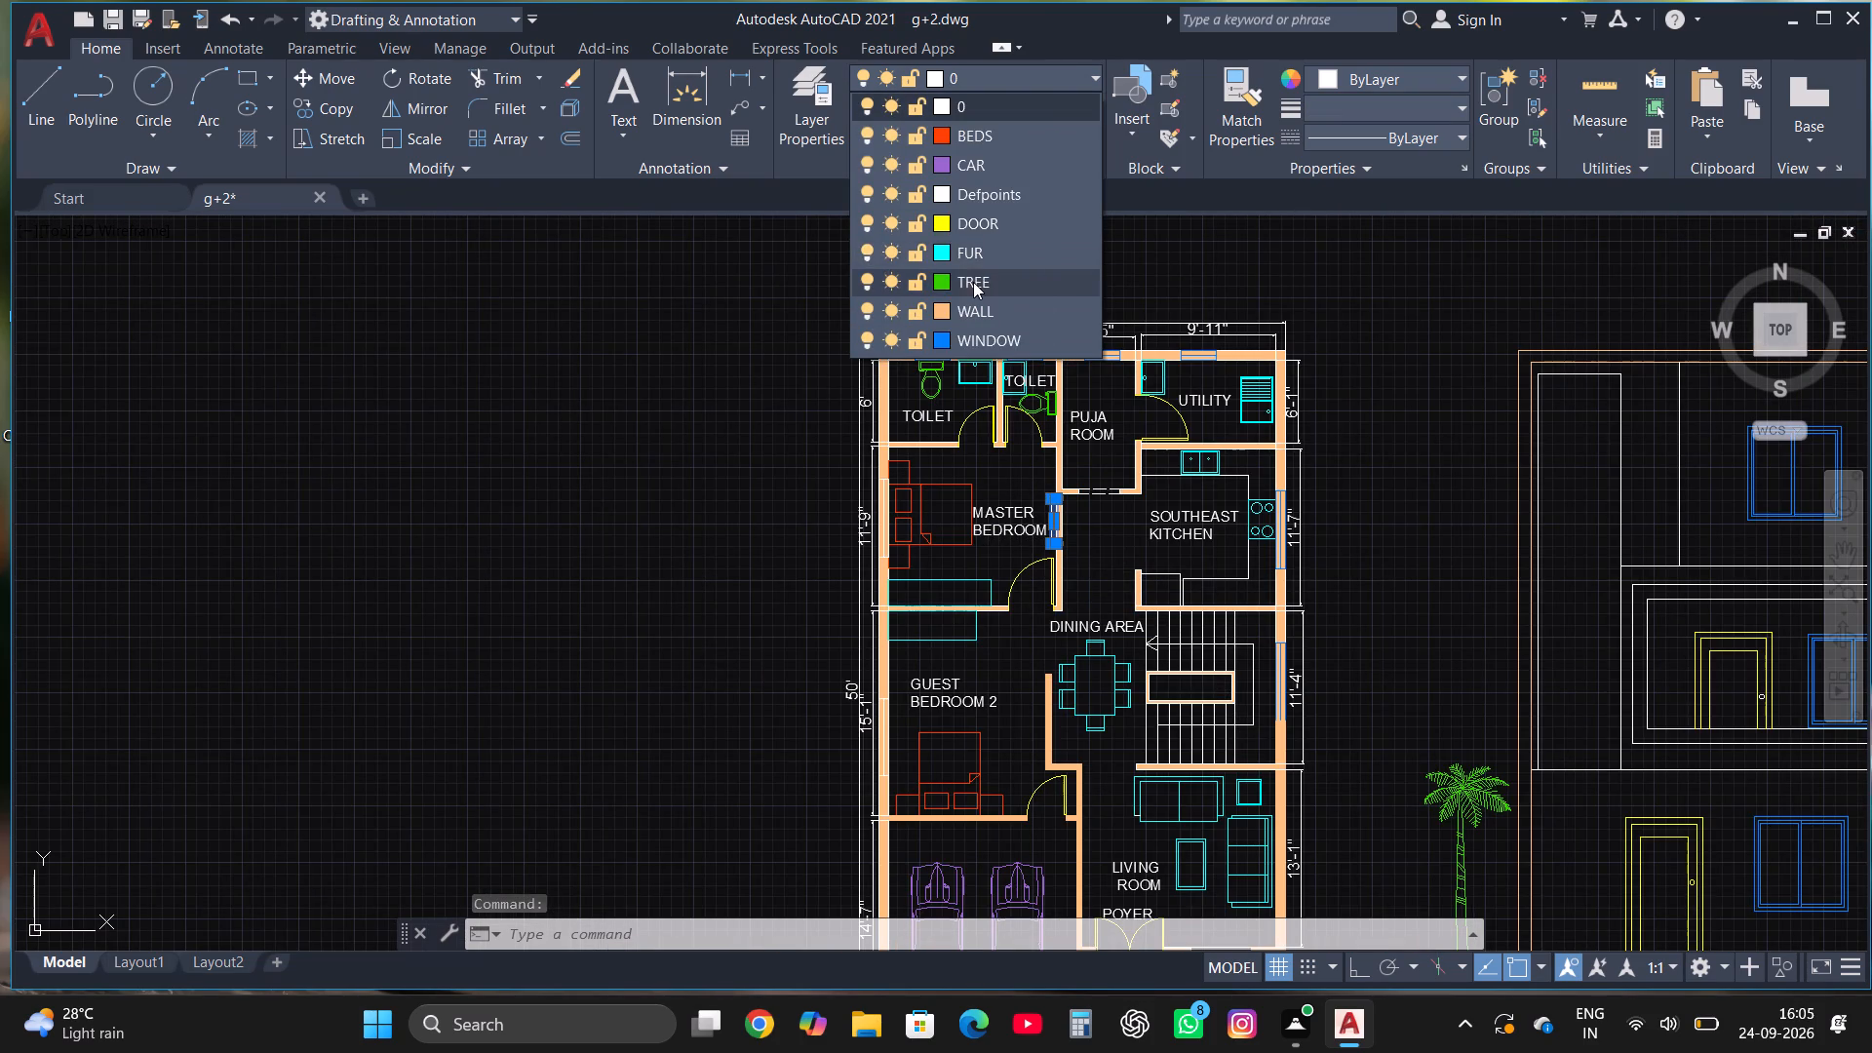
left_click(973, 281)
scroll(949, 372, "down", 2)
key("Escape")
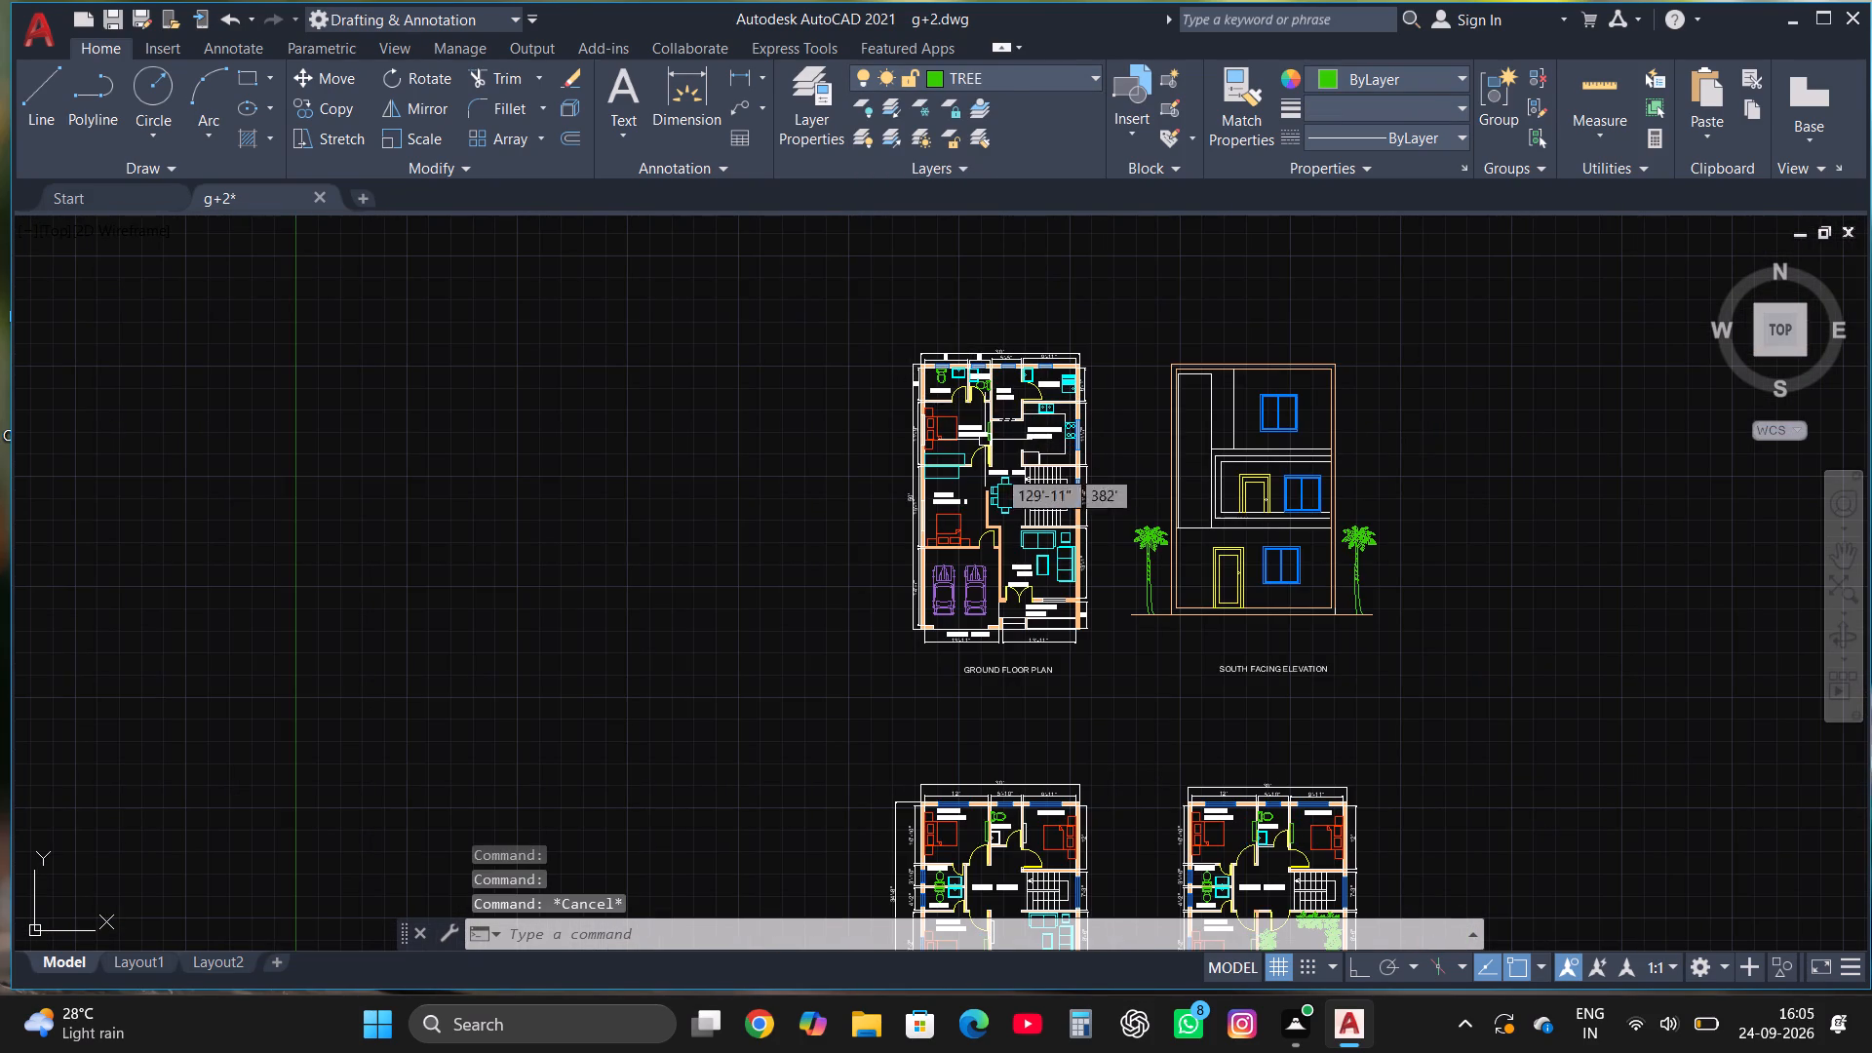
Examine the ground floor plan and the south facing elevation for objects still without a coloured layer.
scroll(997, 546, "up", 3)
scroll(910, 532, "down", 2)
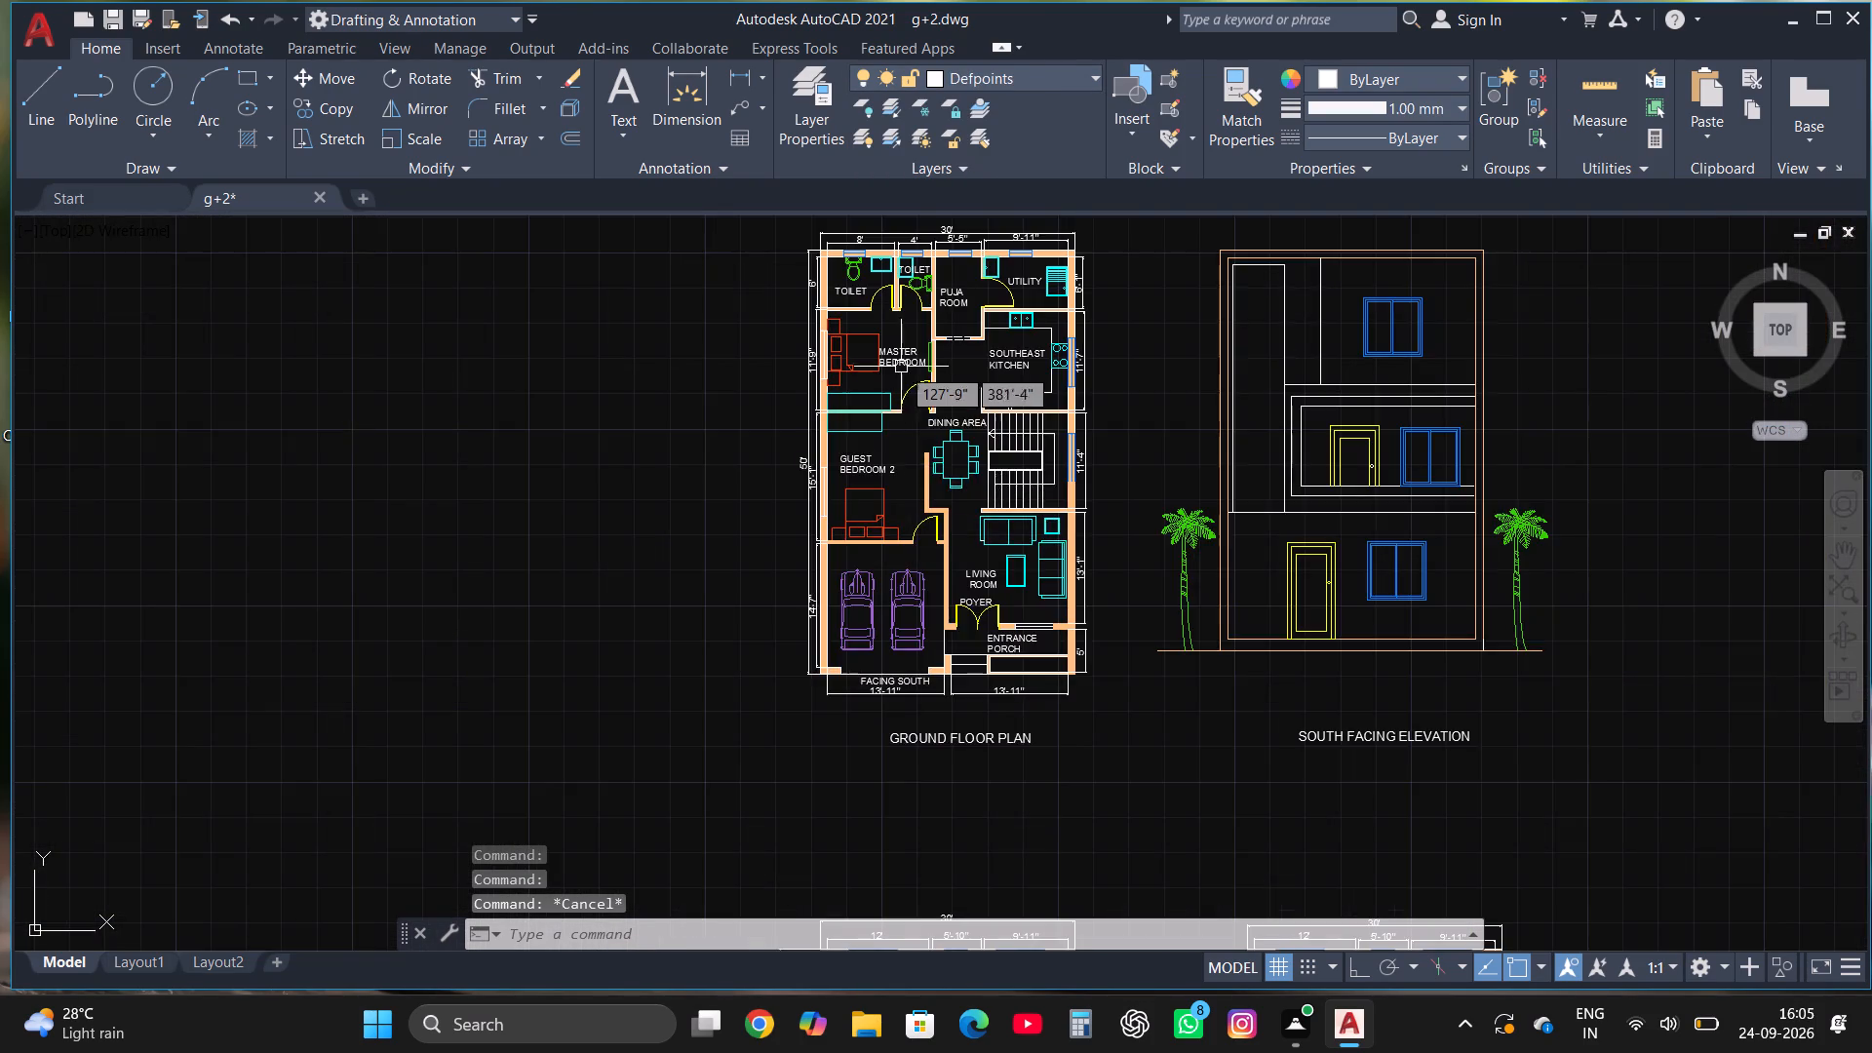
scroll(899, 366, "up", 2)
scroll(845, 595, "down", 1)
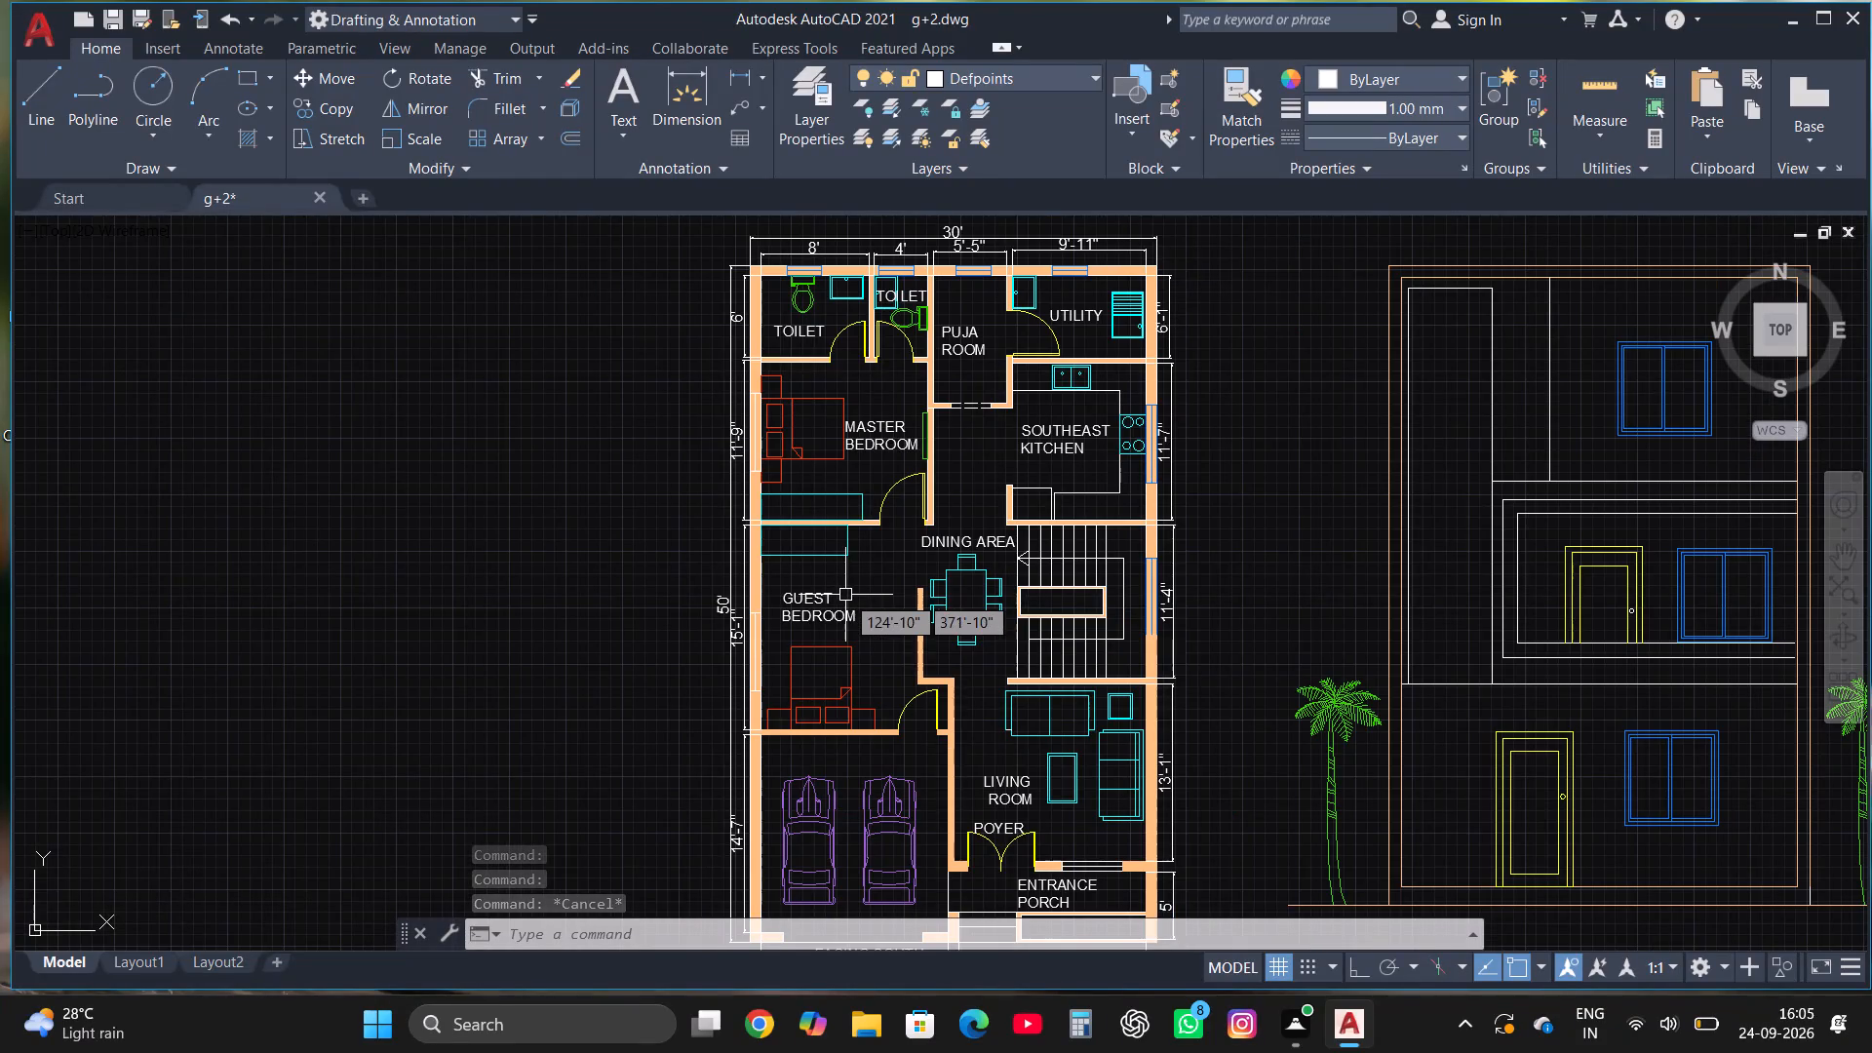
scroll(980, 579, "down", 2)
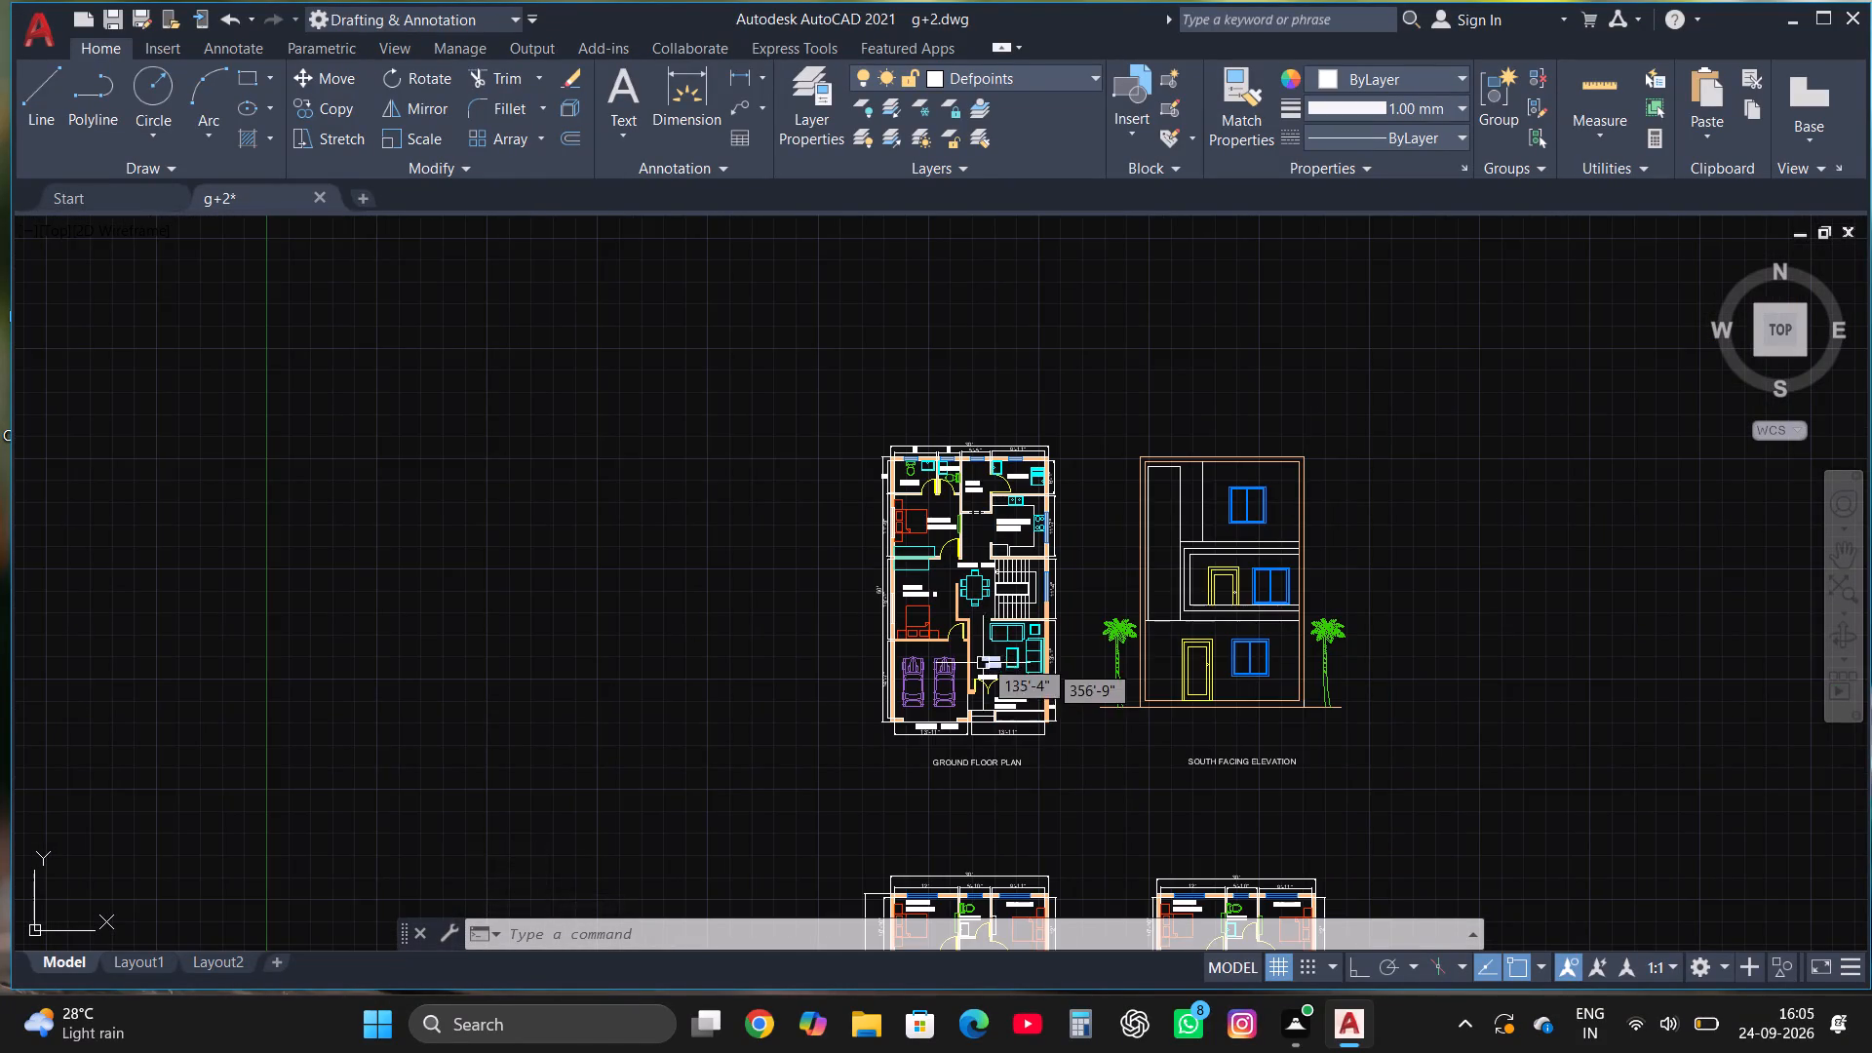
scroll(1047, 555, "down", 1)
scroll(1049, 731, "up", 1)
scroll(1207, 362, "up", 2)
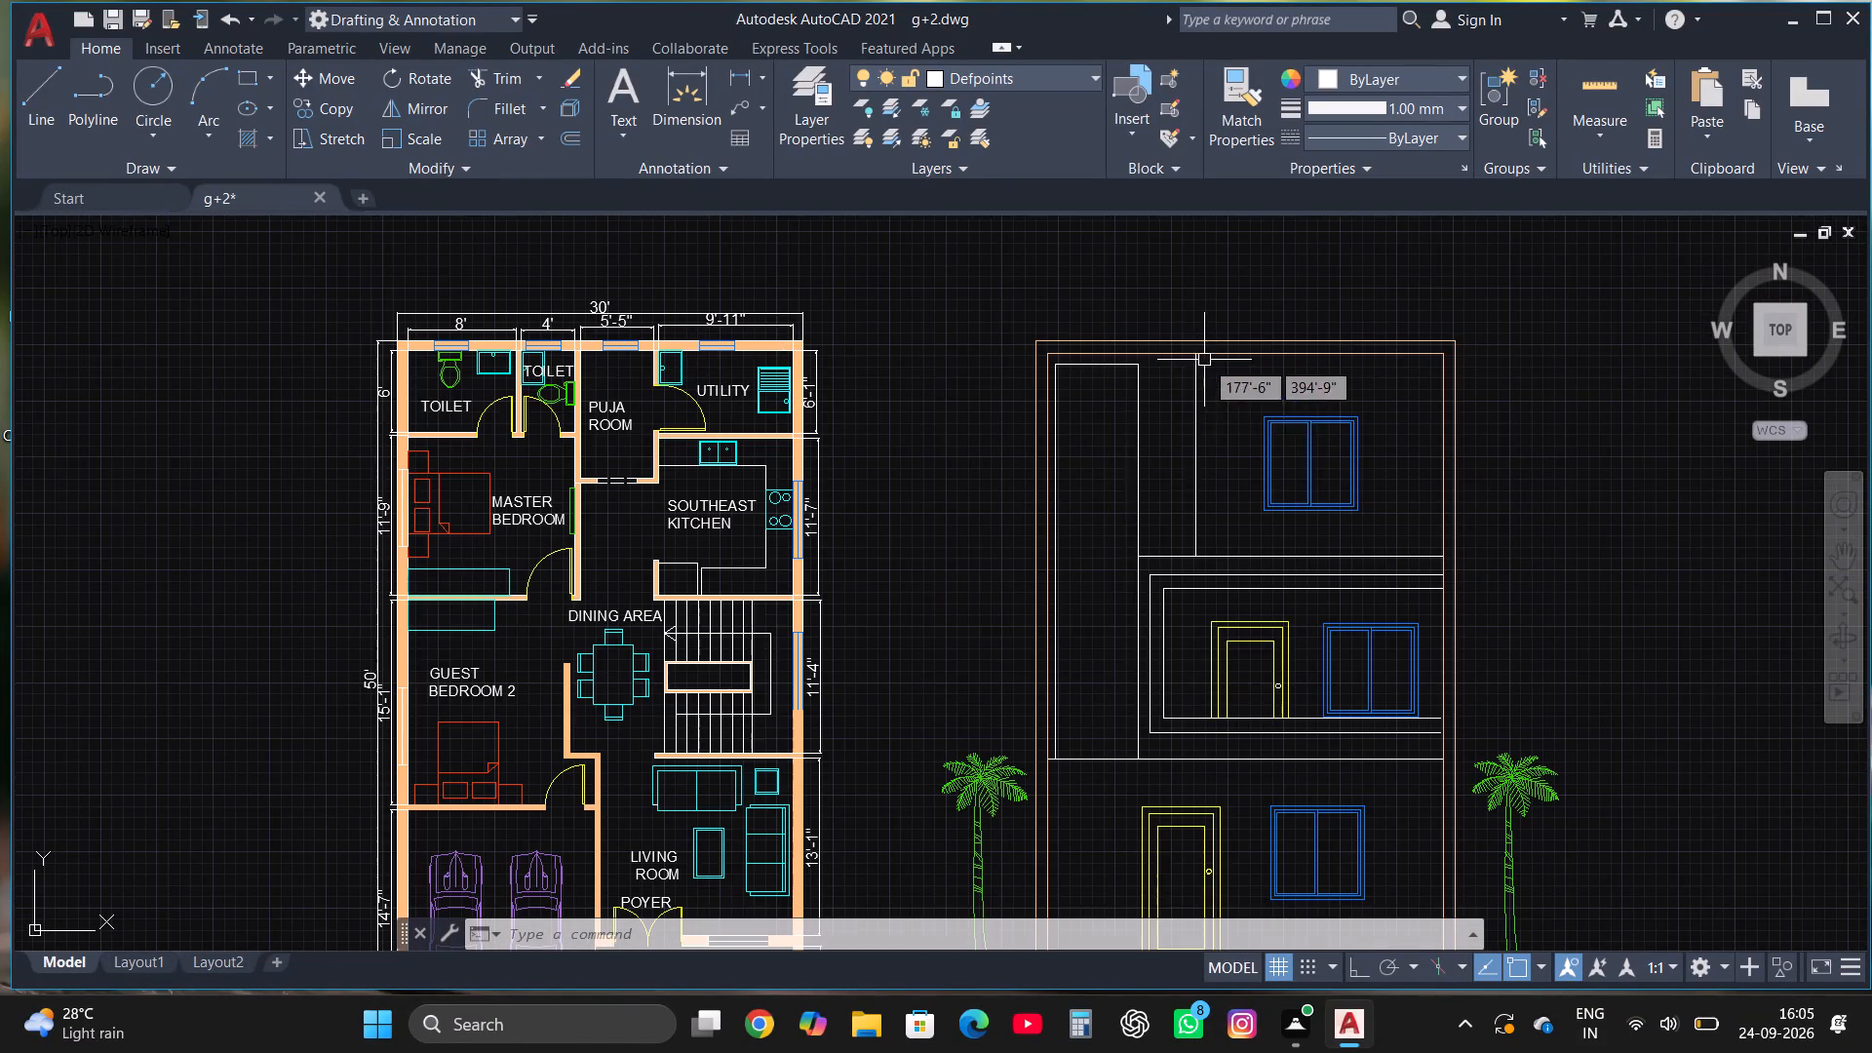
Put the tall narrow rectangle on the upper floors of the south facing elevation on the FUR layer.
left_click(1134, 476)
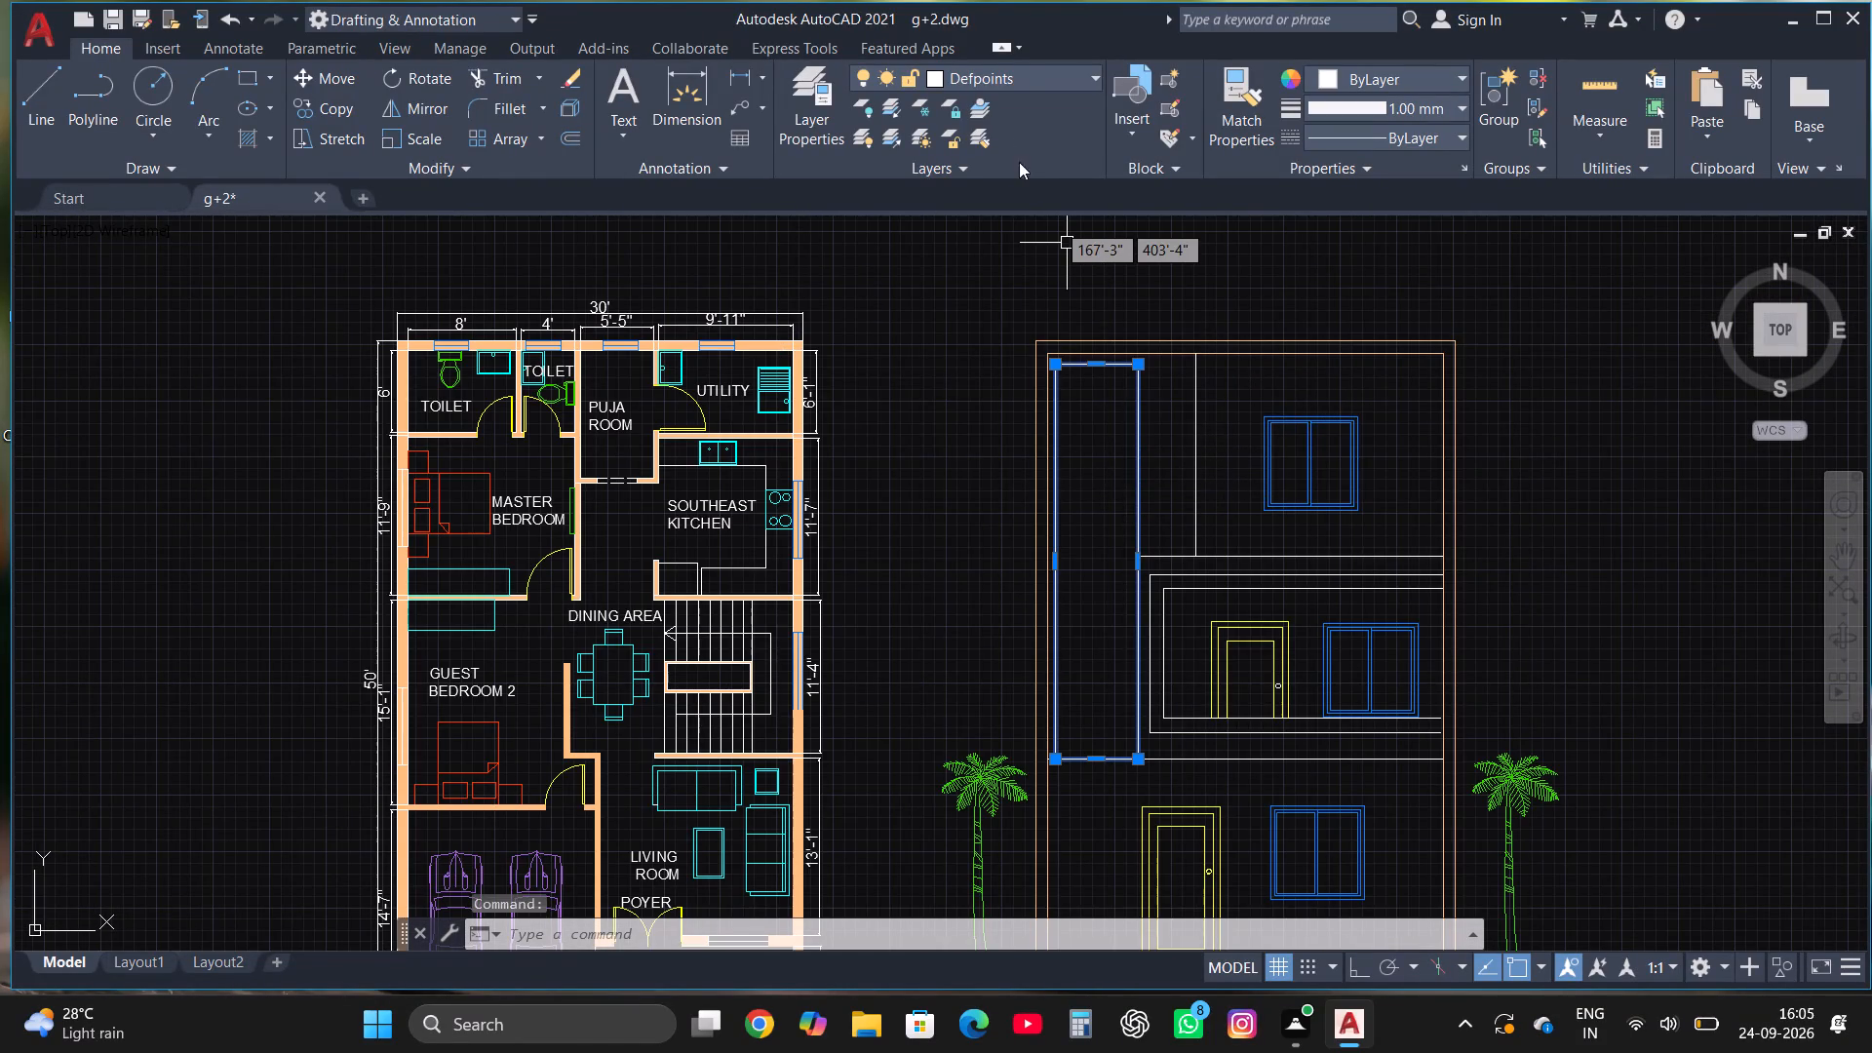
left_click(1008, 80)
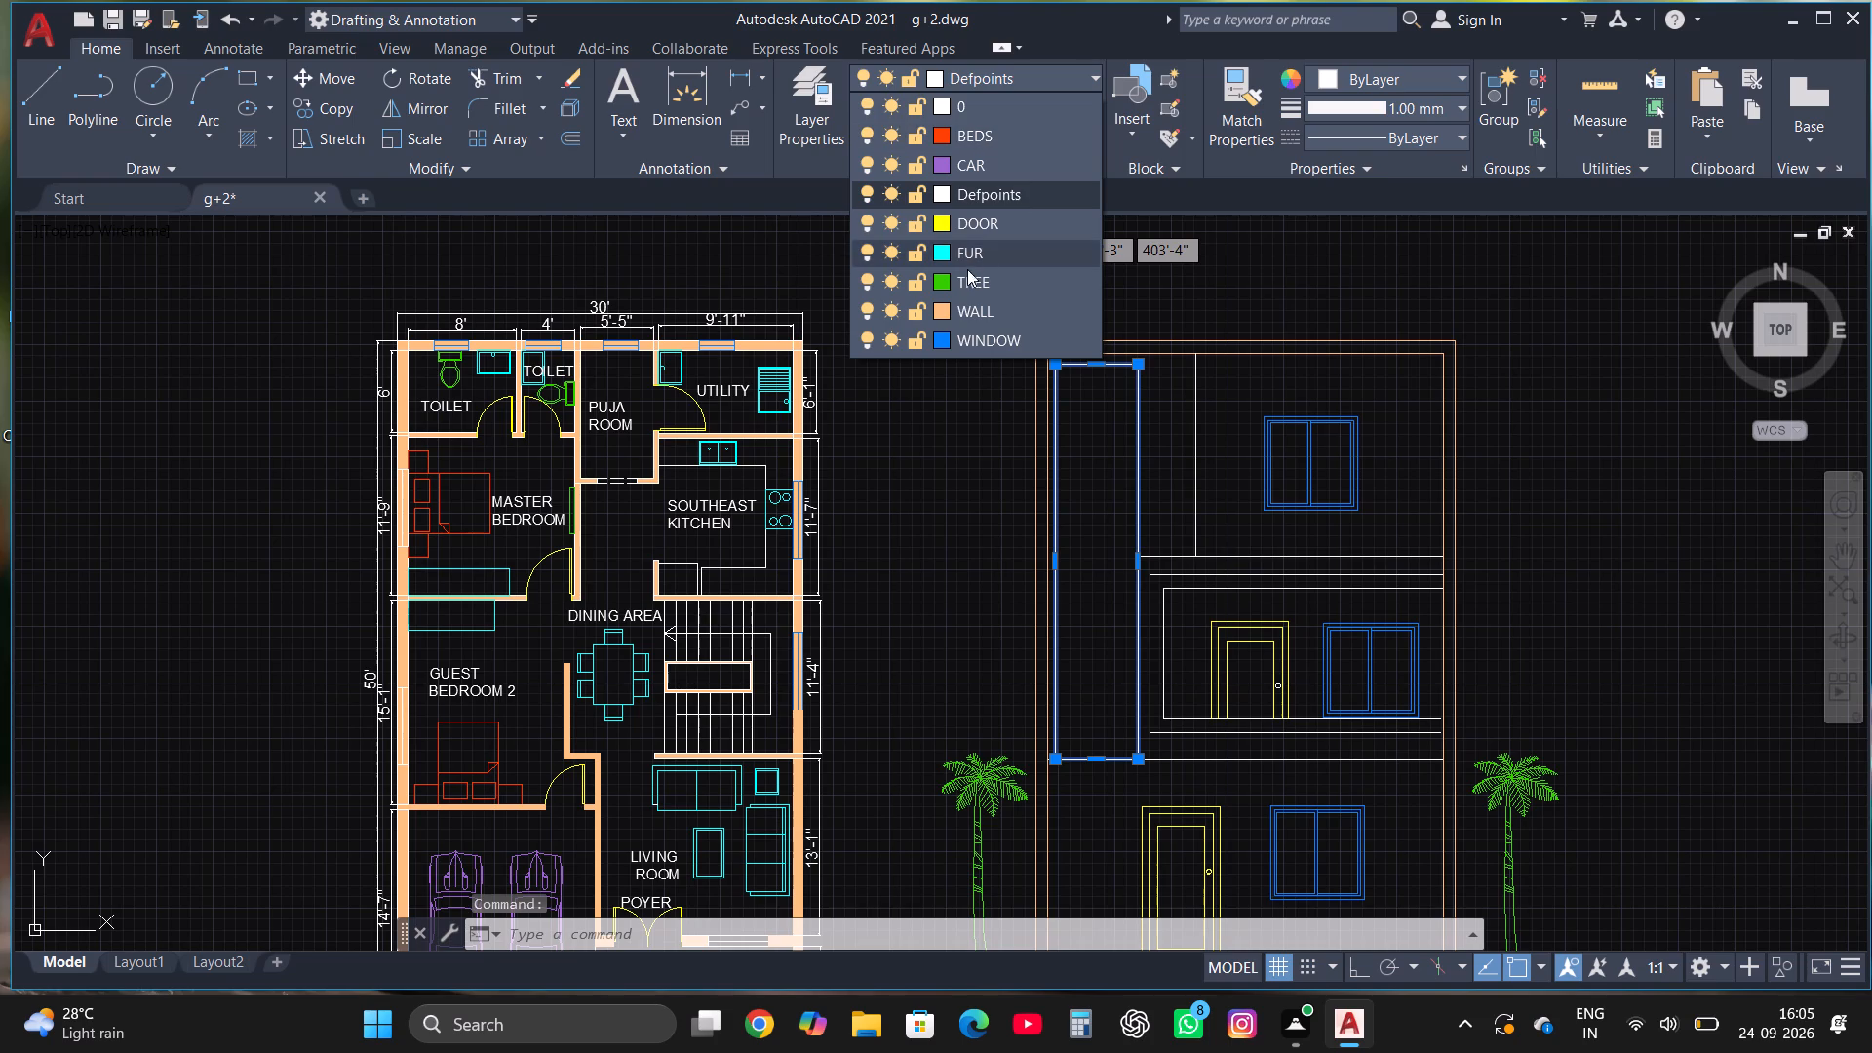
left_click(964, 258)
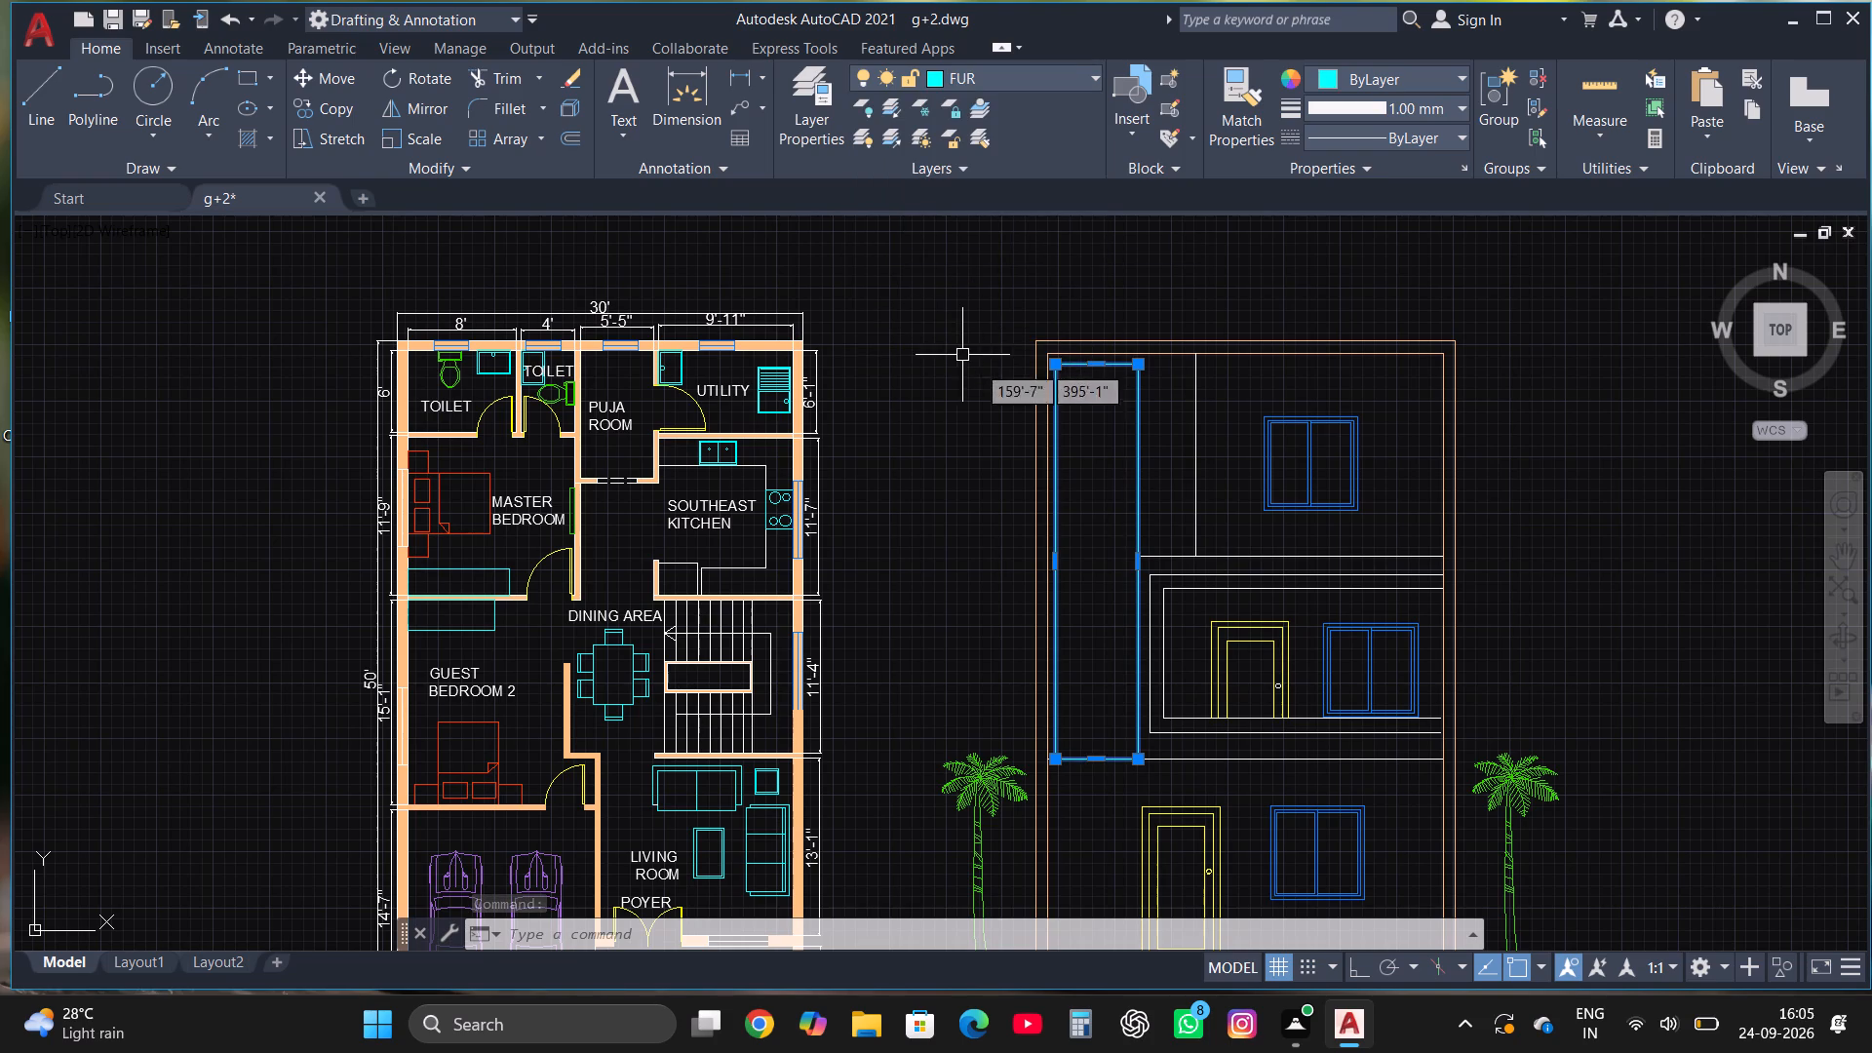
key("Escape")
scroll(1102, 453, "down", 1)
scroll(1225, 492, "up", 1)
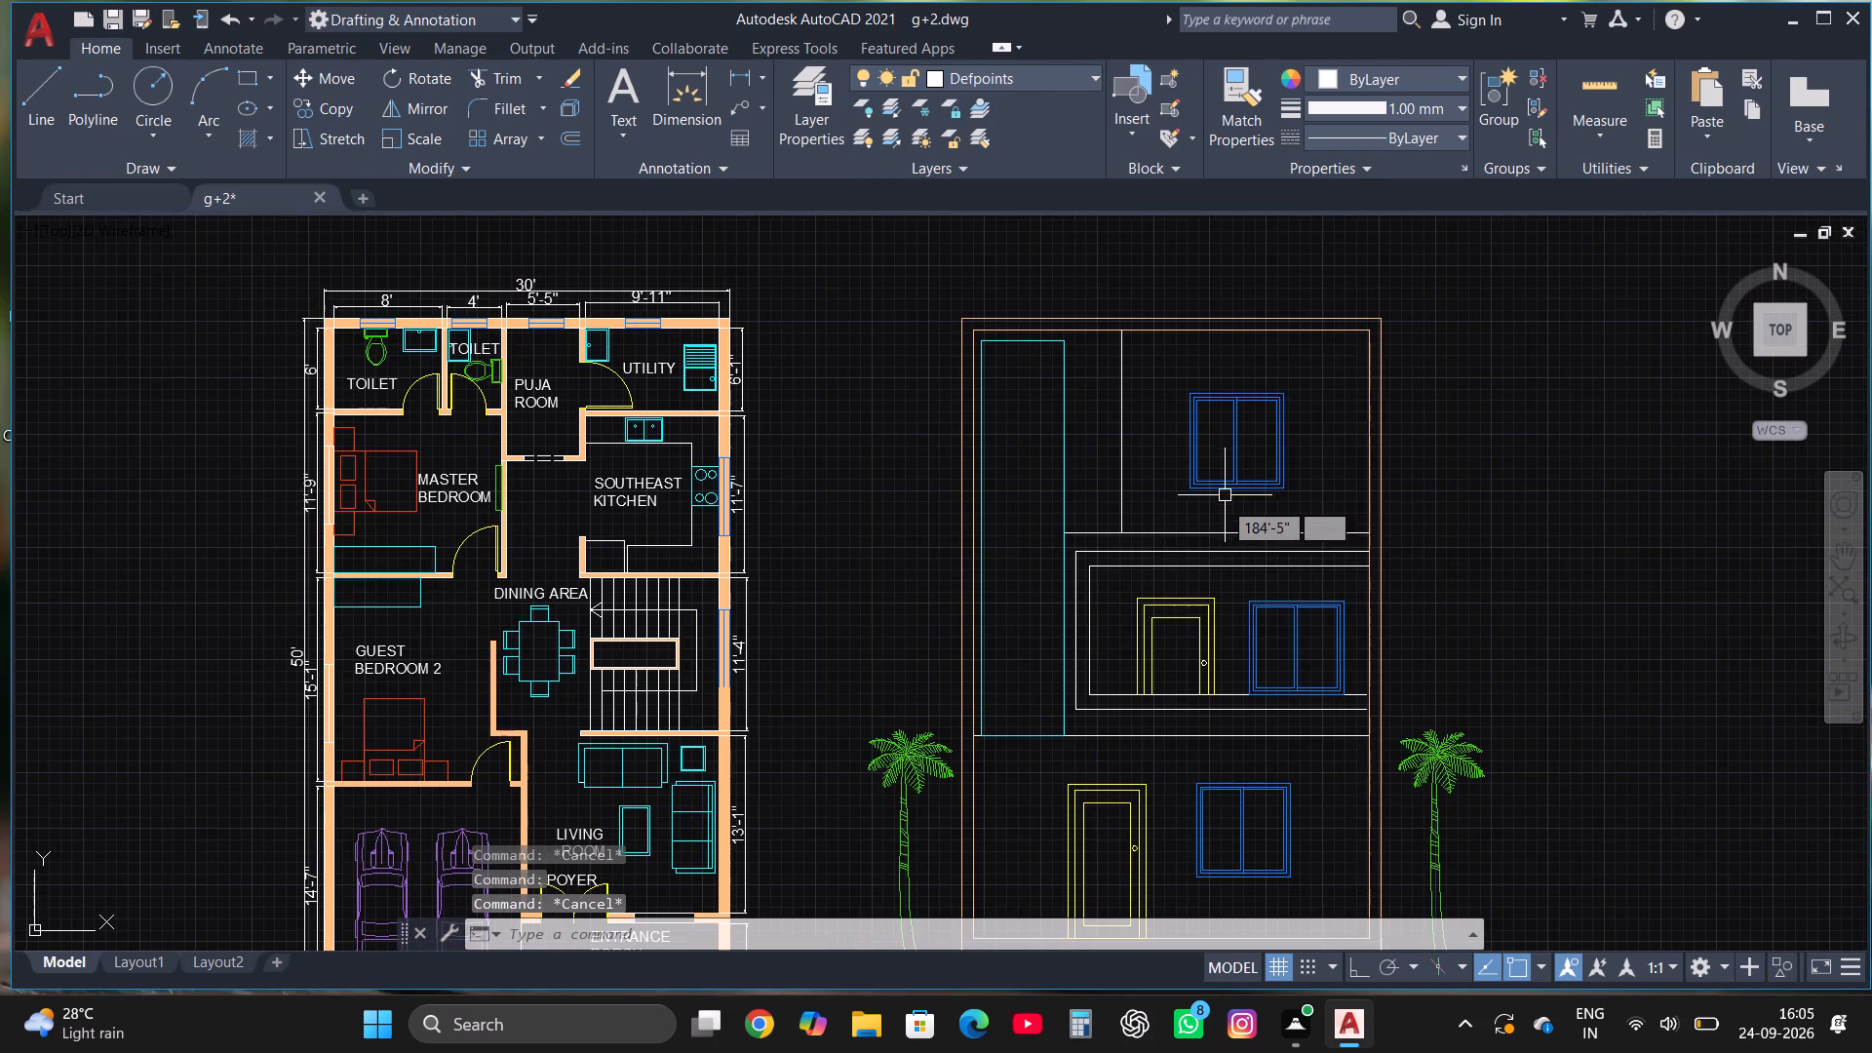
Put the second floor vertical line, the slab line below it and the balcony frame's upper and inner side lines on the CAR layer.
left_click(1158, 591)
left_click(1089, 492)
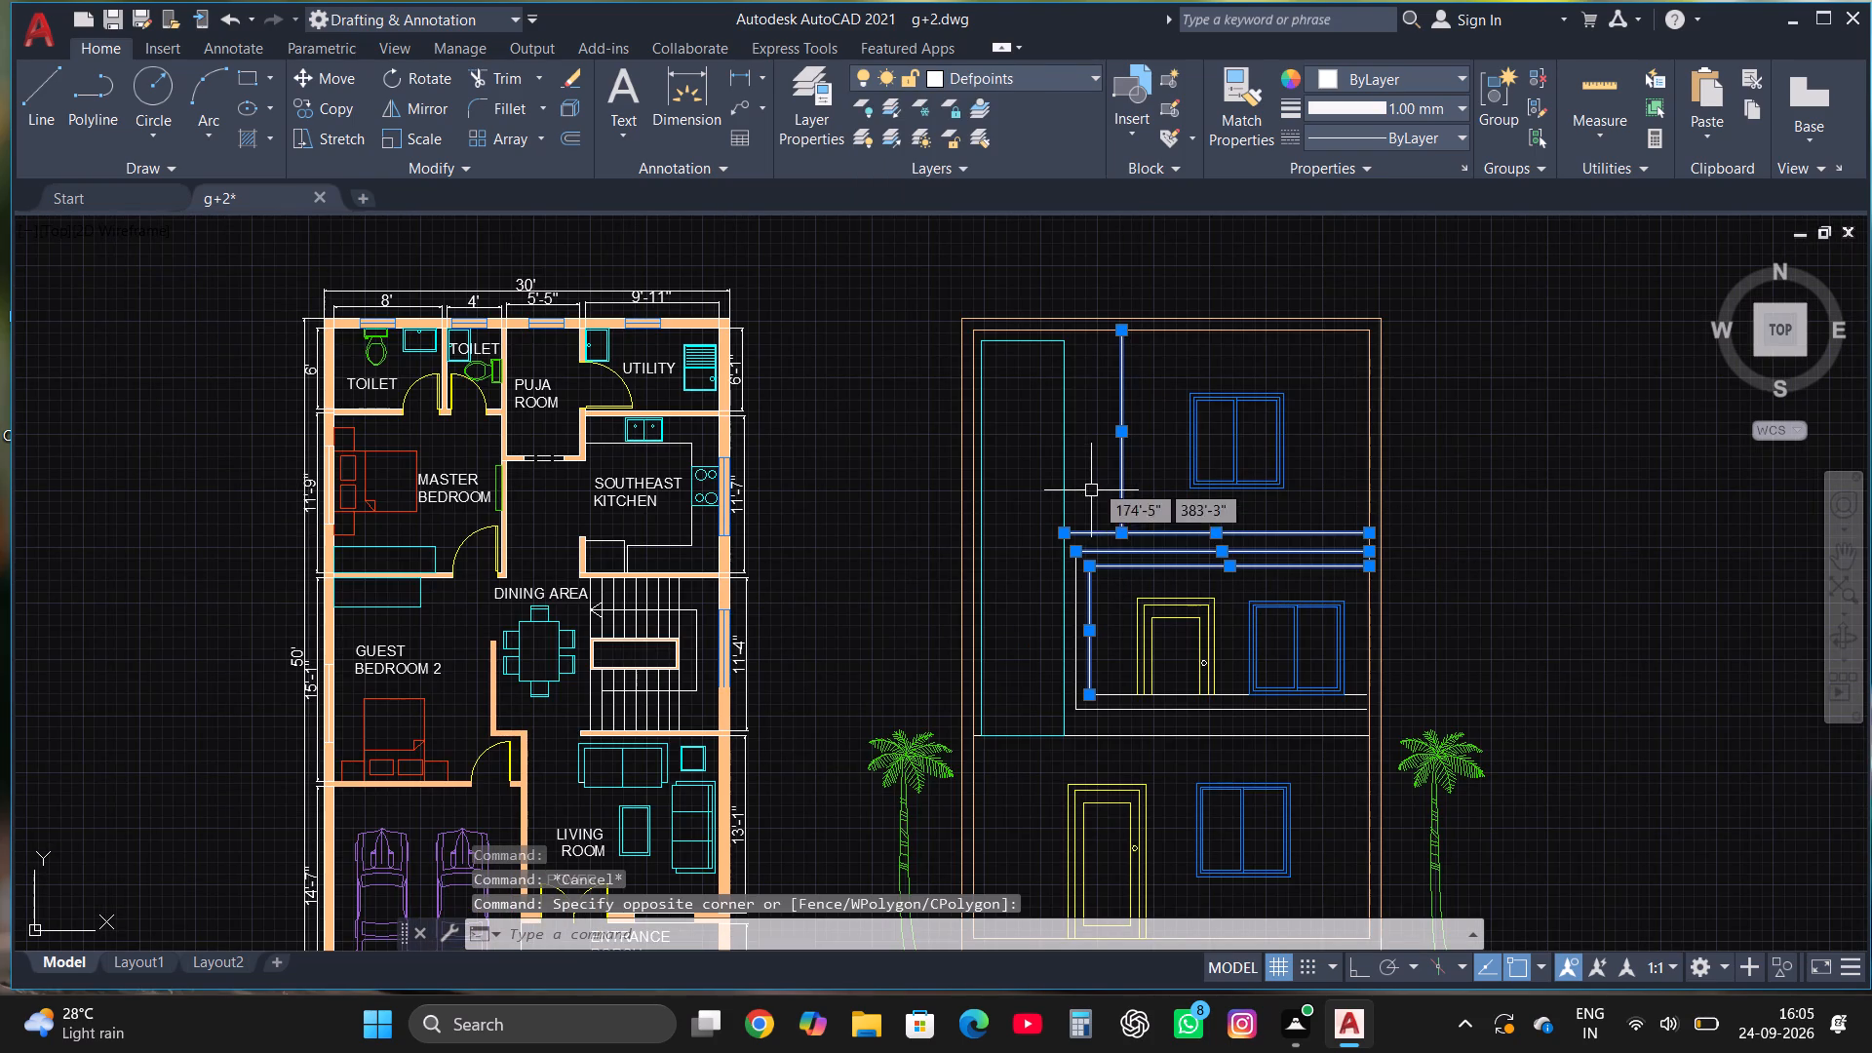
left_click(1045, 76)
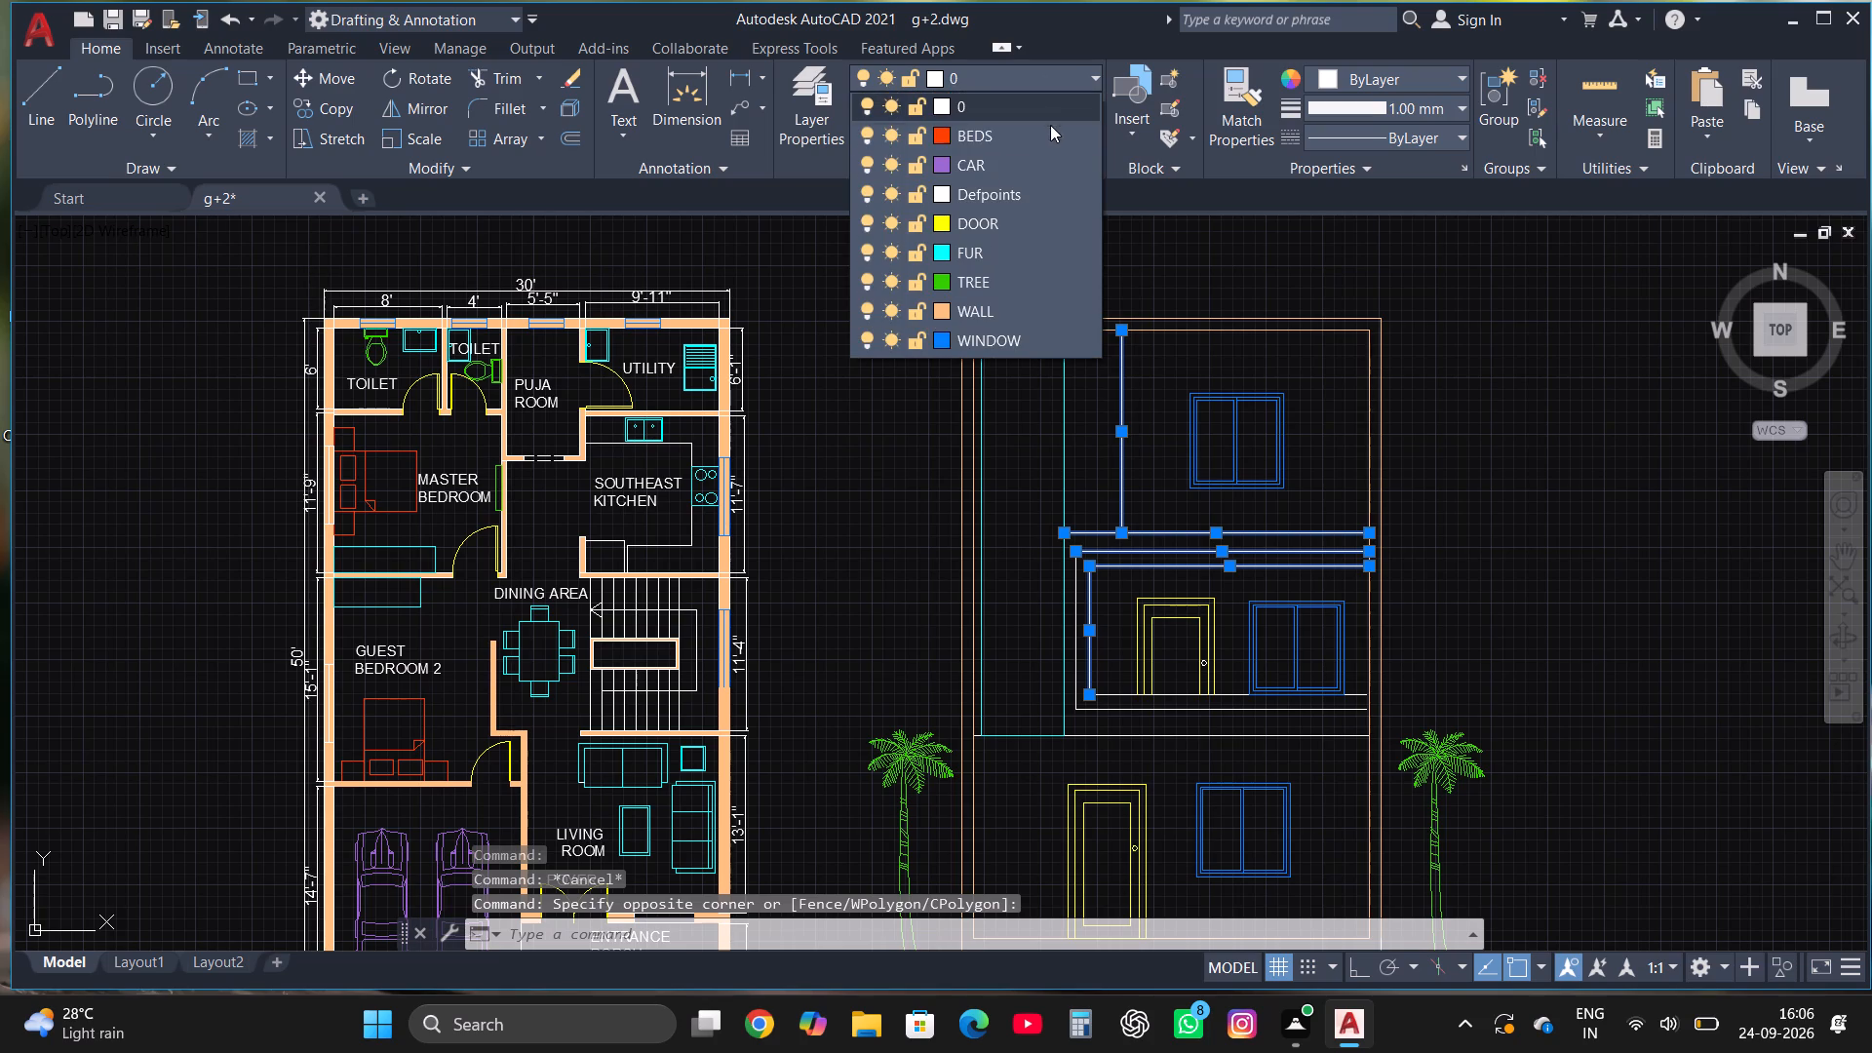
left_click(1025, 174)
key("Escape")
scroll(1185, 403, "down", 1)
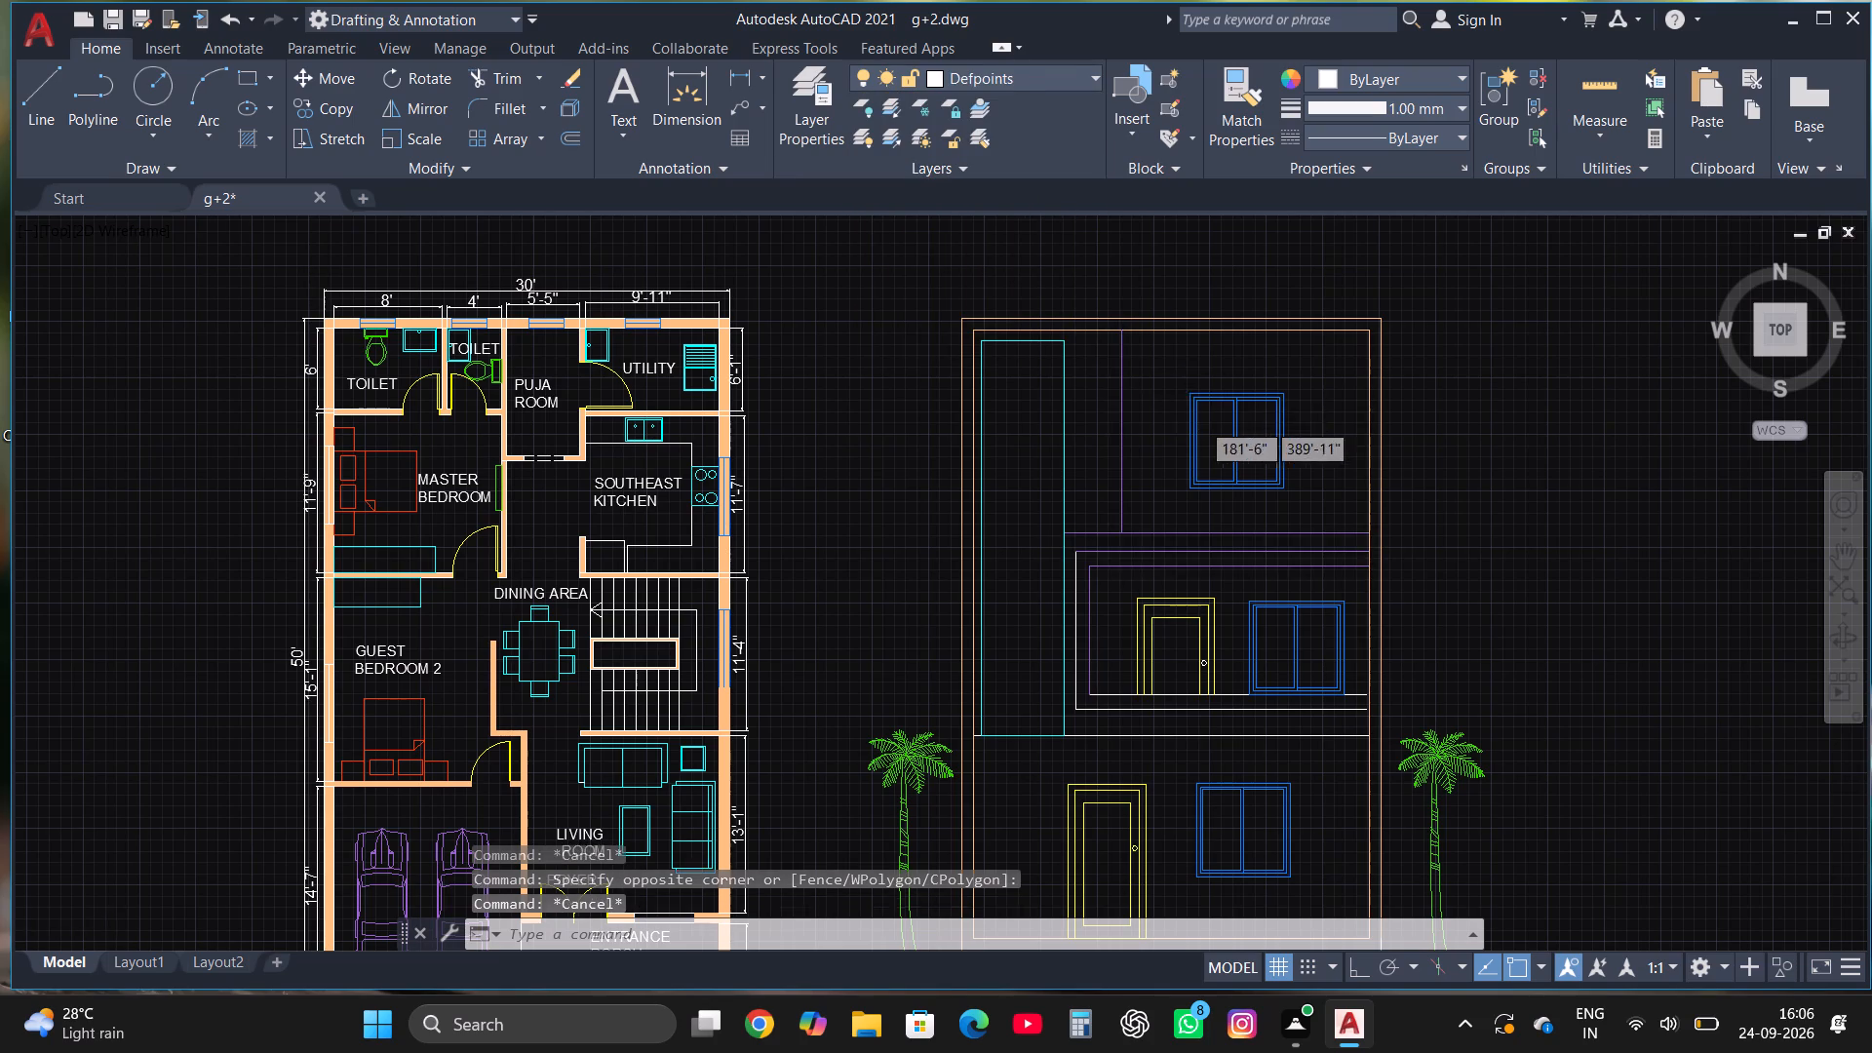
scroll(1283, 623, "up", 1)
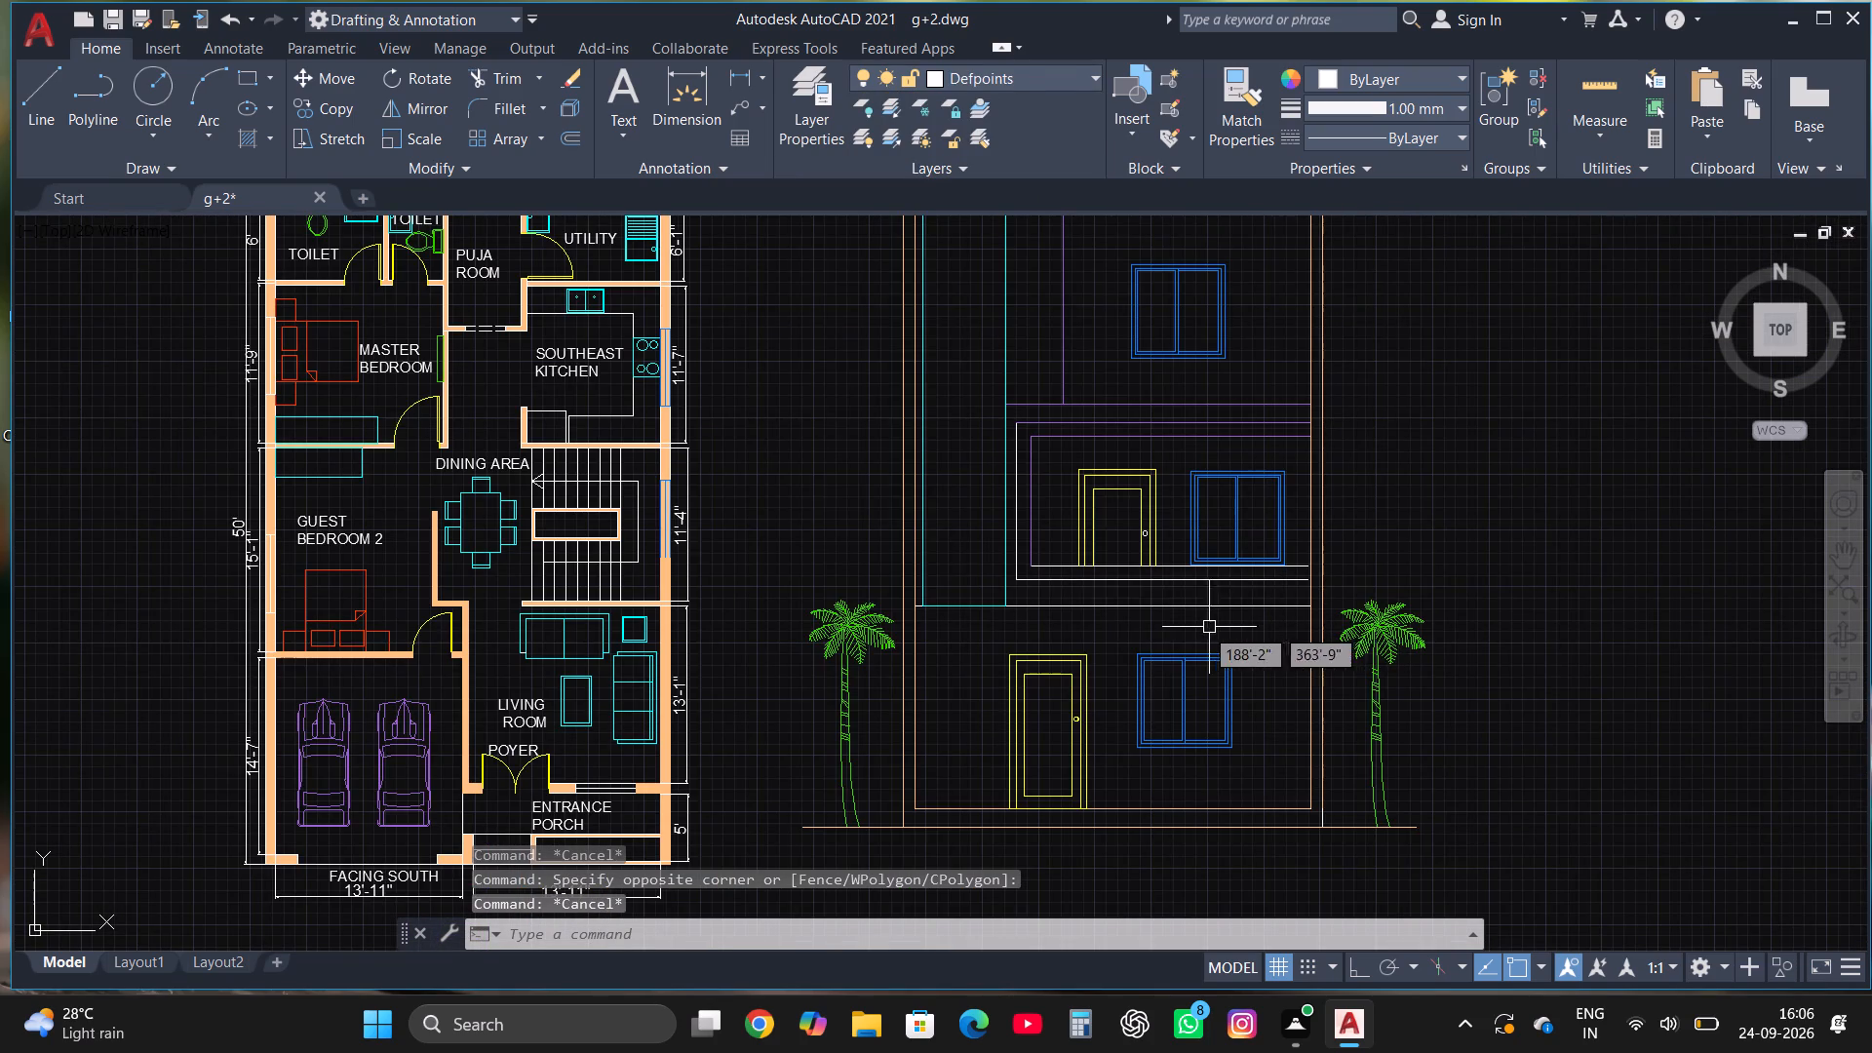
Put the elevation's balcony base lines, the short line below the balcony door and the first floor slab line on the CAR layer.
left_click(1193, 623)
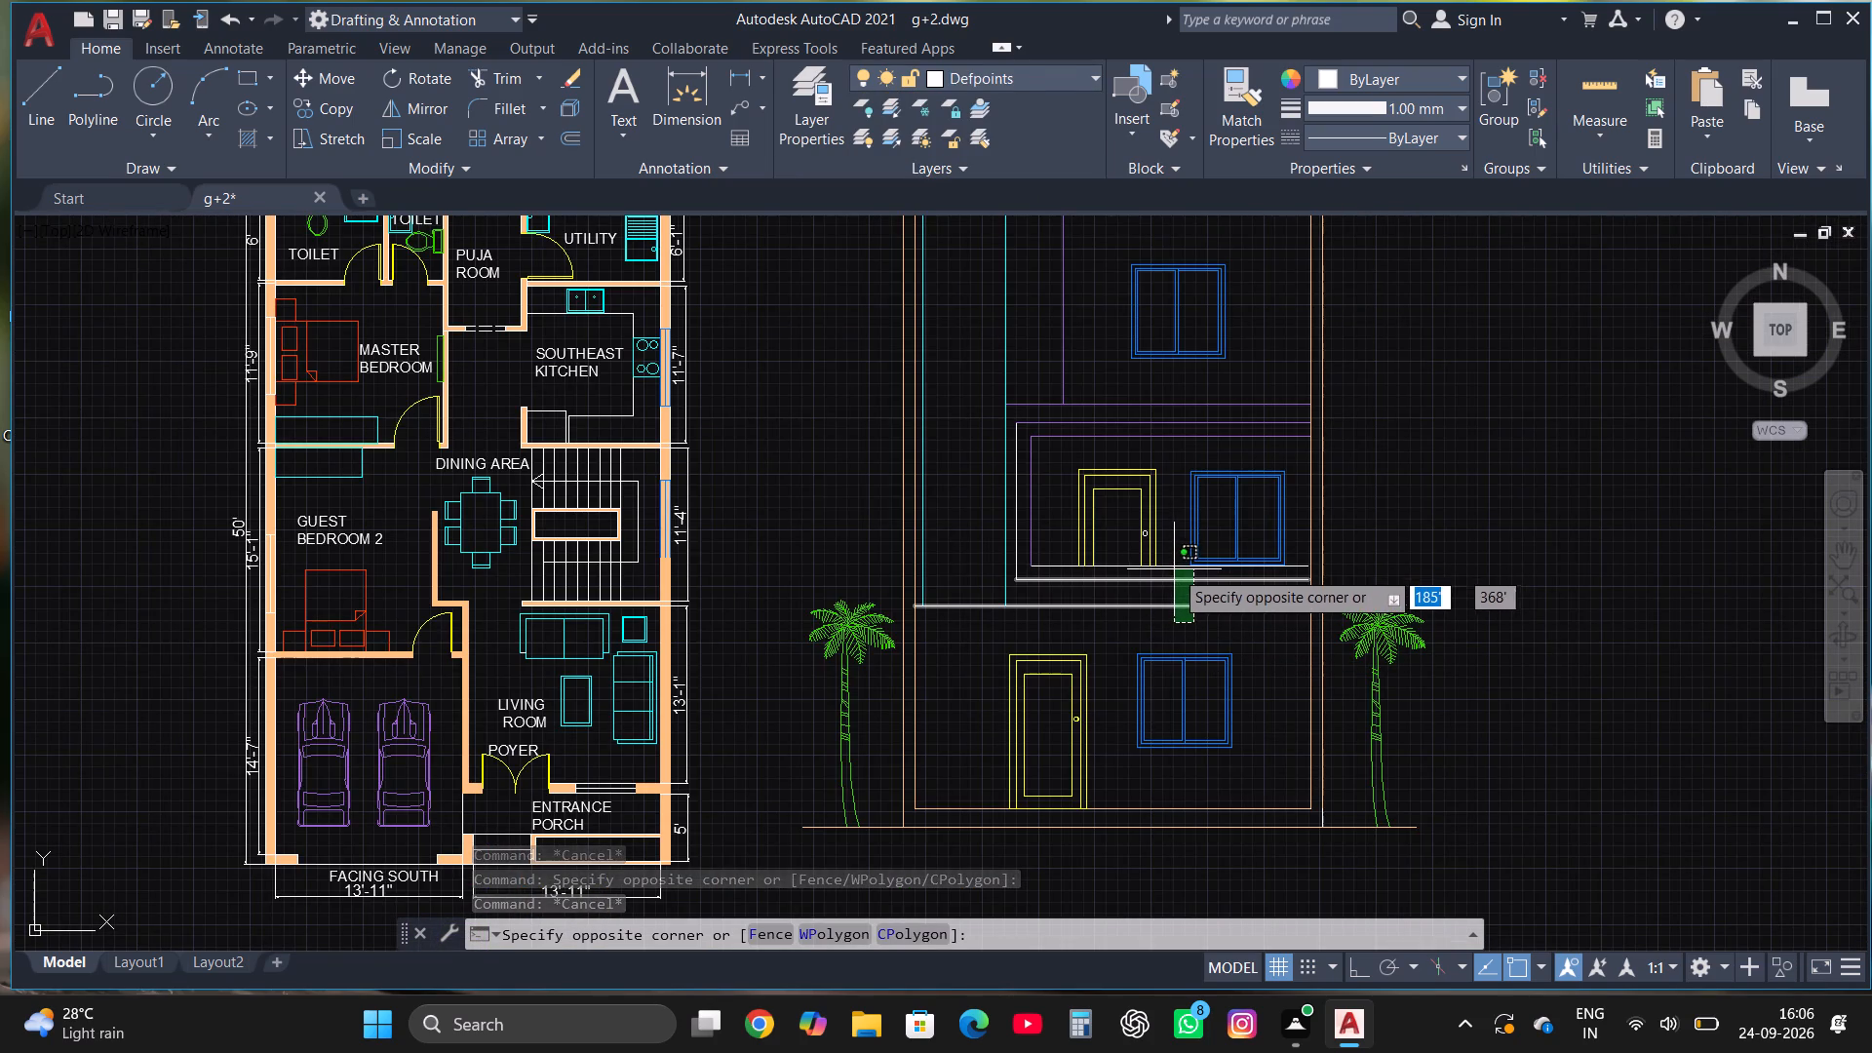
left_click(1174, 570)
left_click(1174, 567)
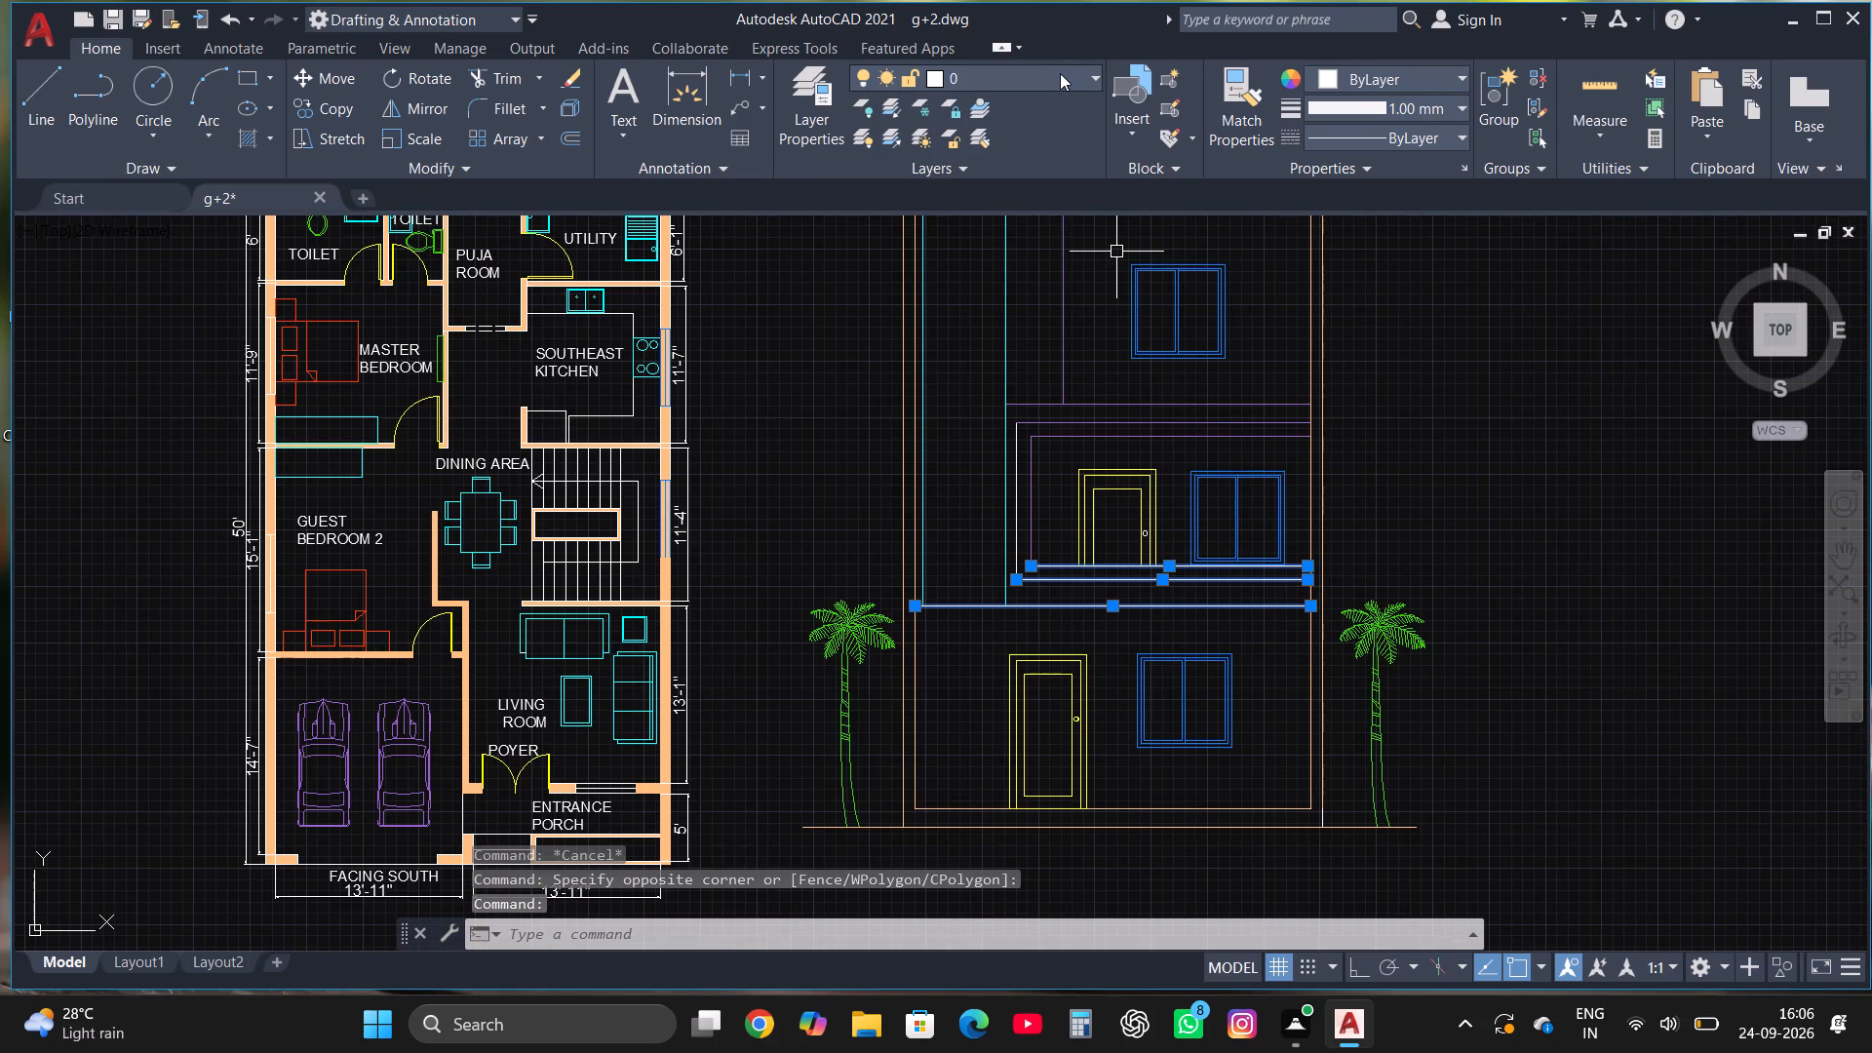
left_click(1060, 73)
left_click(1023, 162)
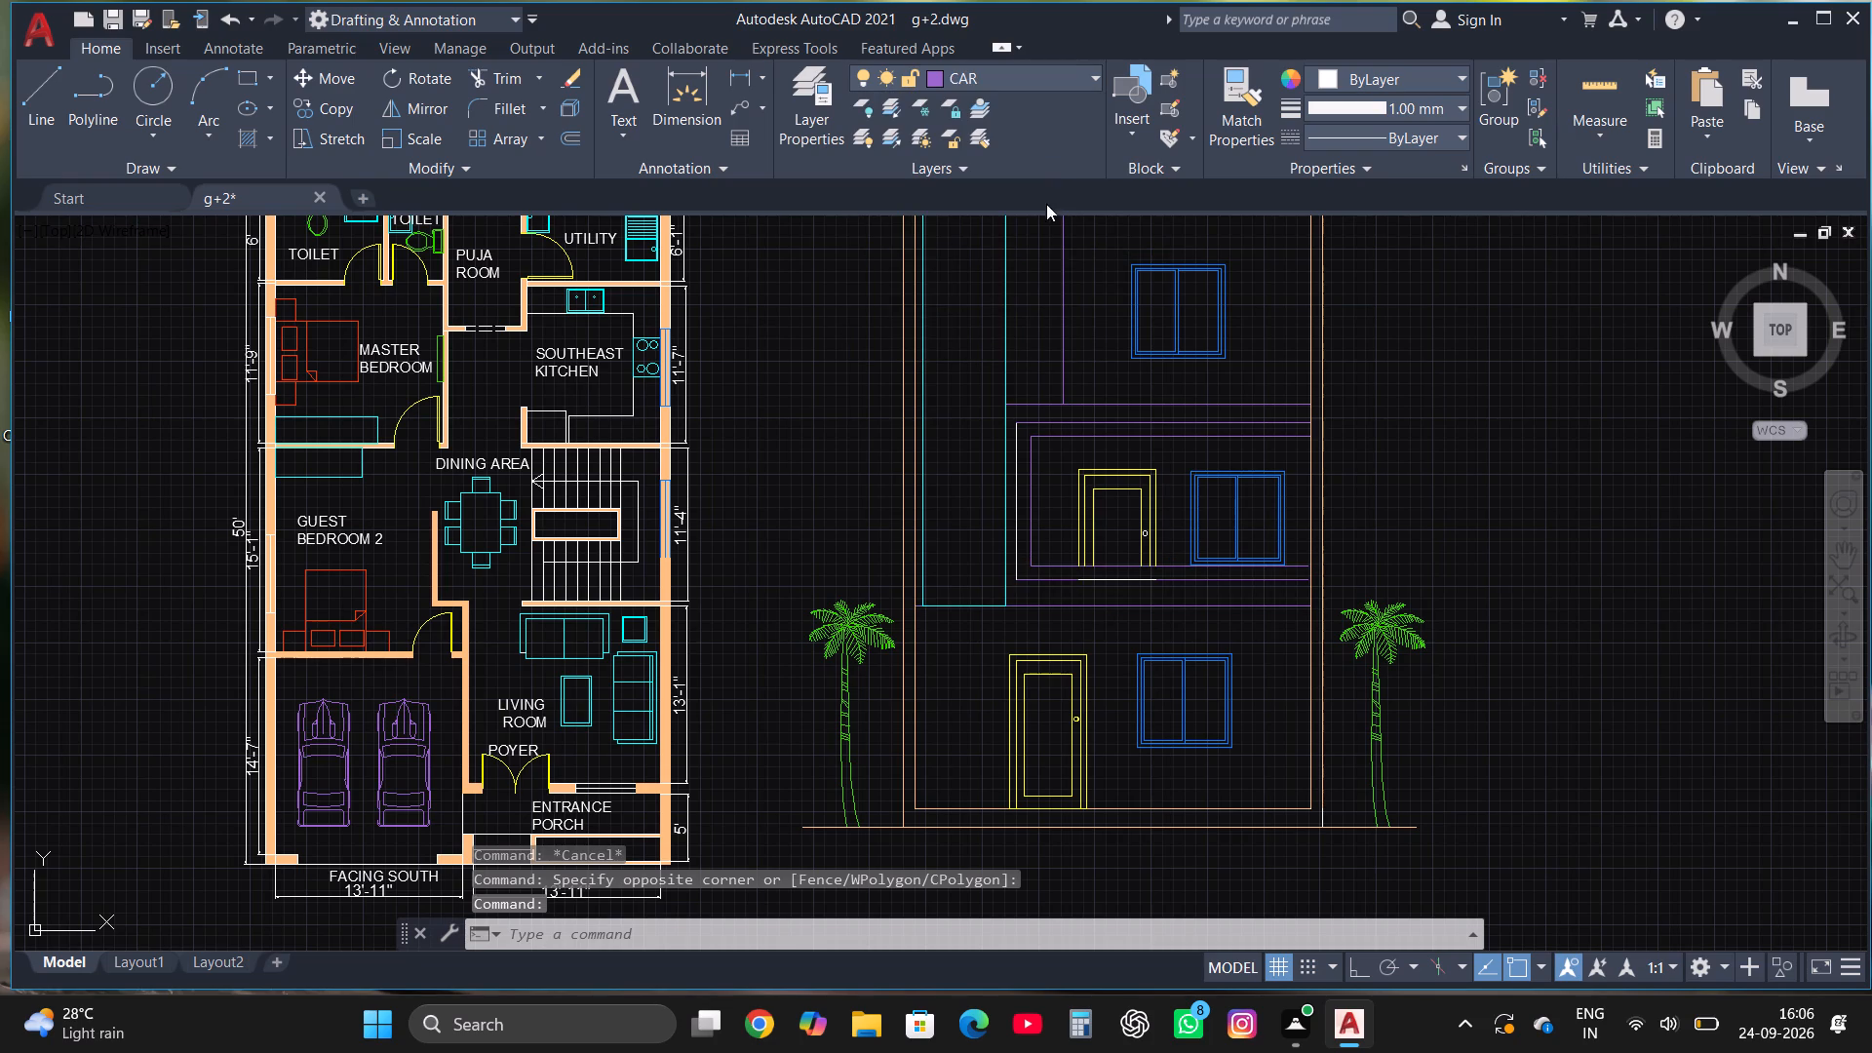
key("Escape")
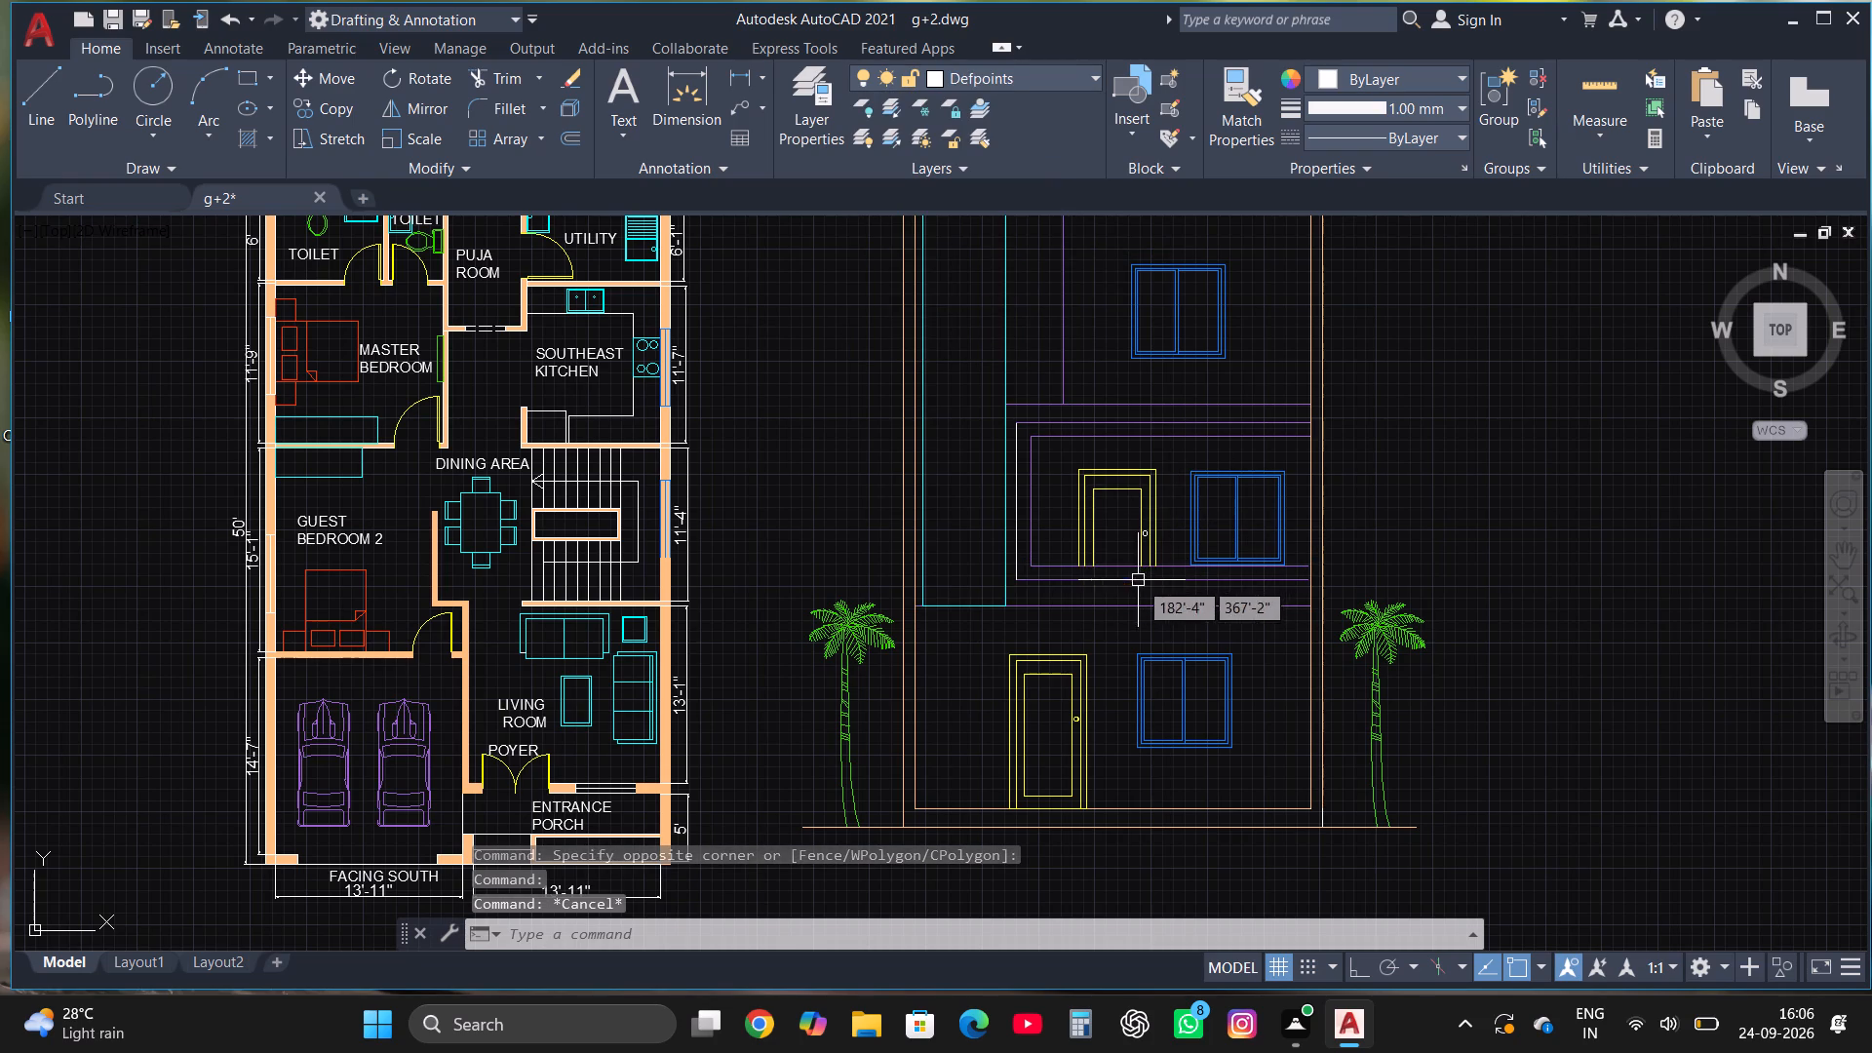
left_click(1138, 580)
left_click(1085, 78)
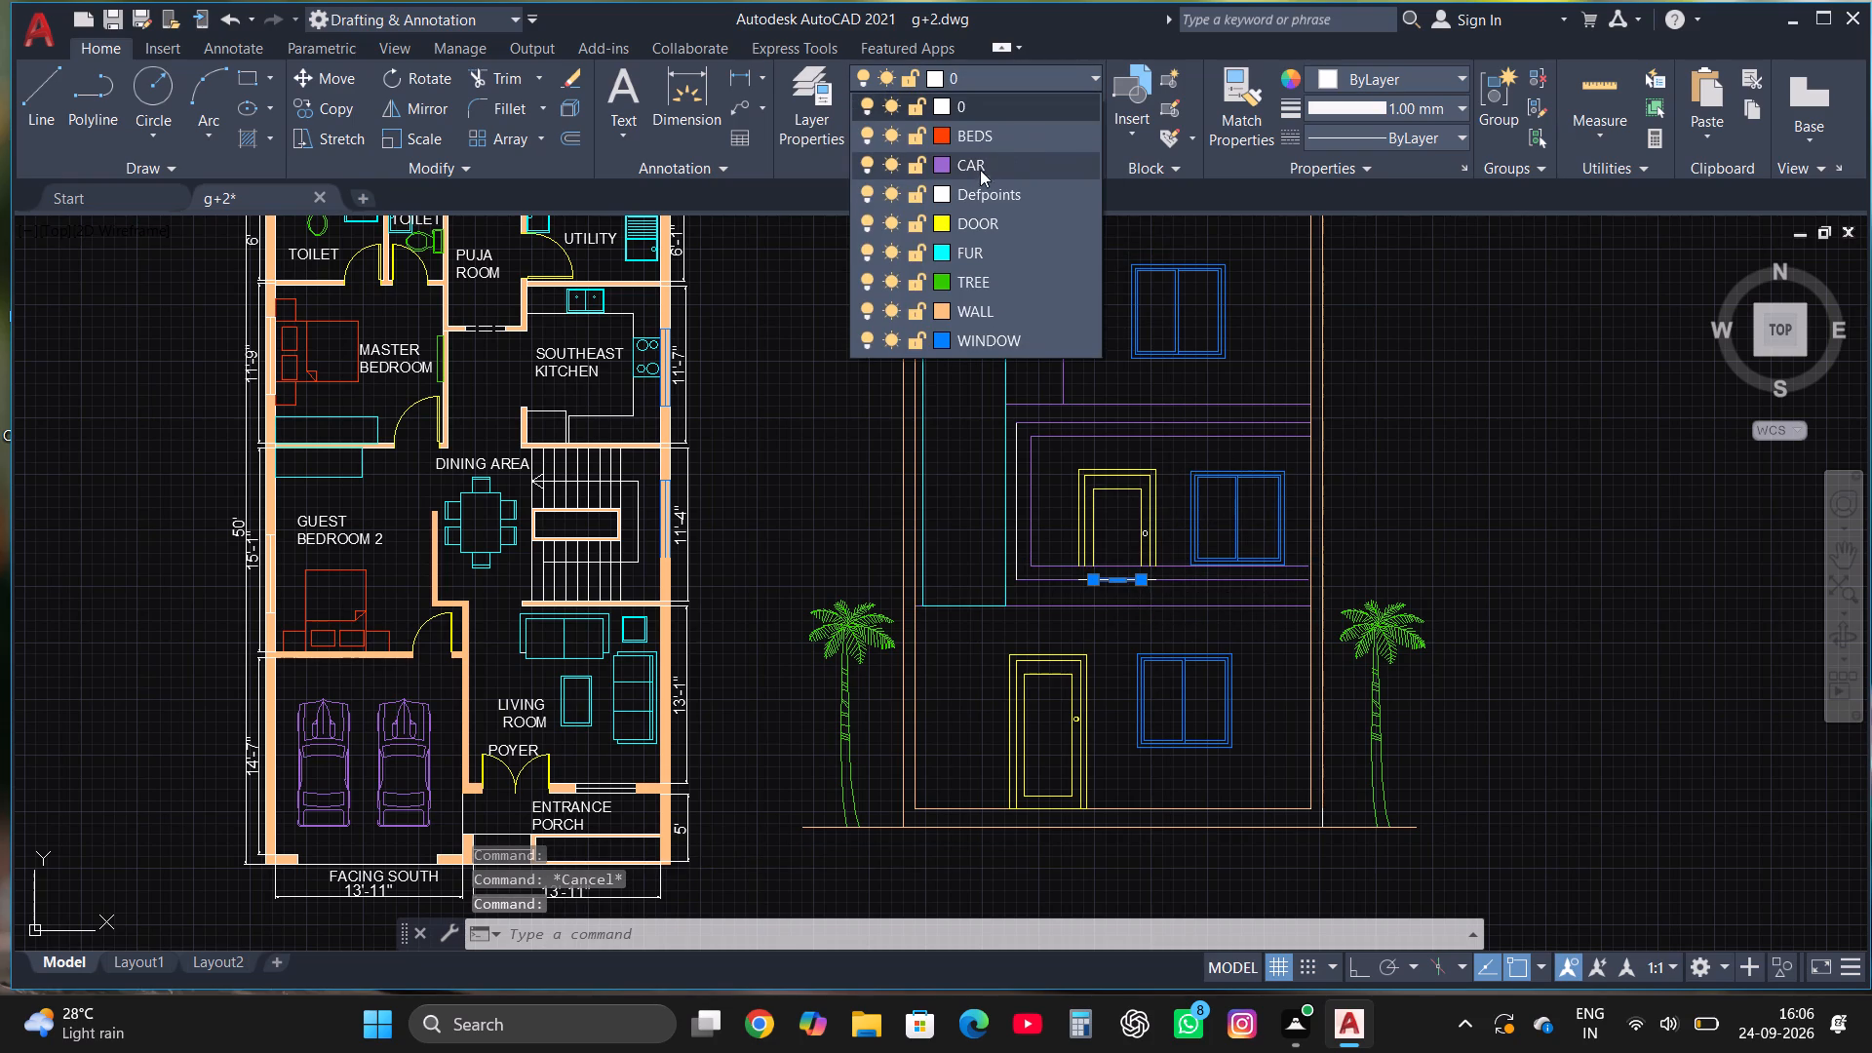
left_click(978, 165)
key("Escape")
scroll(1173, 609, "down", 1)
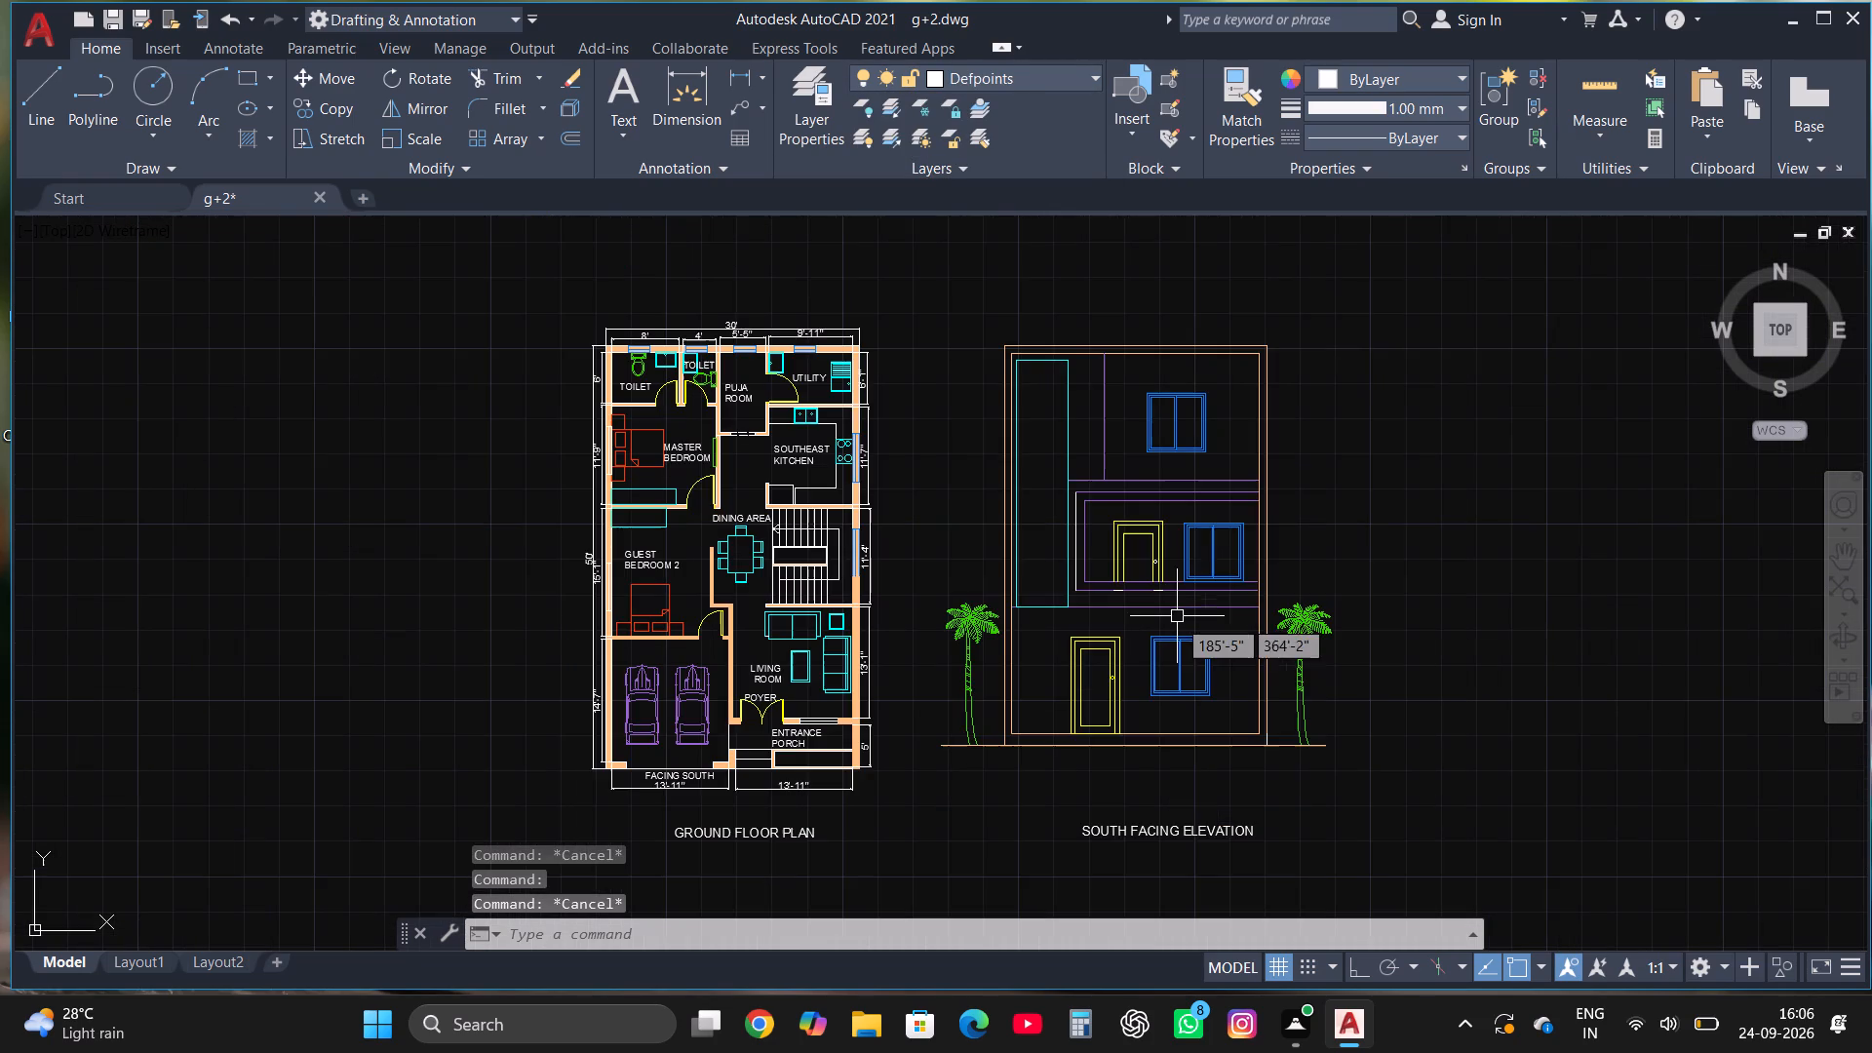
Put both horizontal slab lines and all balcony frame lines of the south facing elevation, including both side lines, on the WALL layer.
scroll(1171, 604, "up", 3)
left_click(1123, 644)
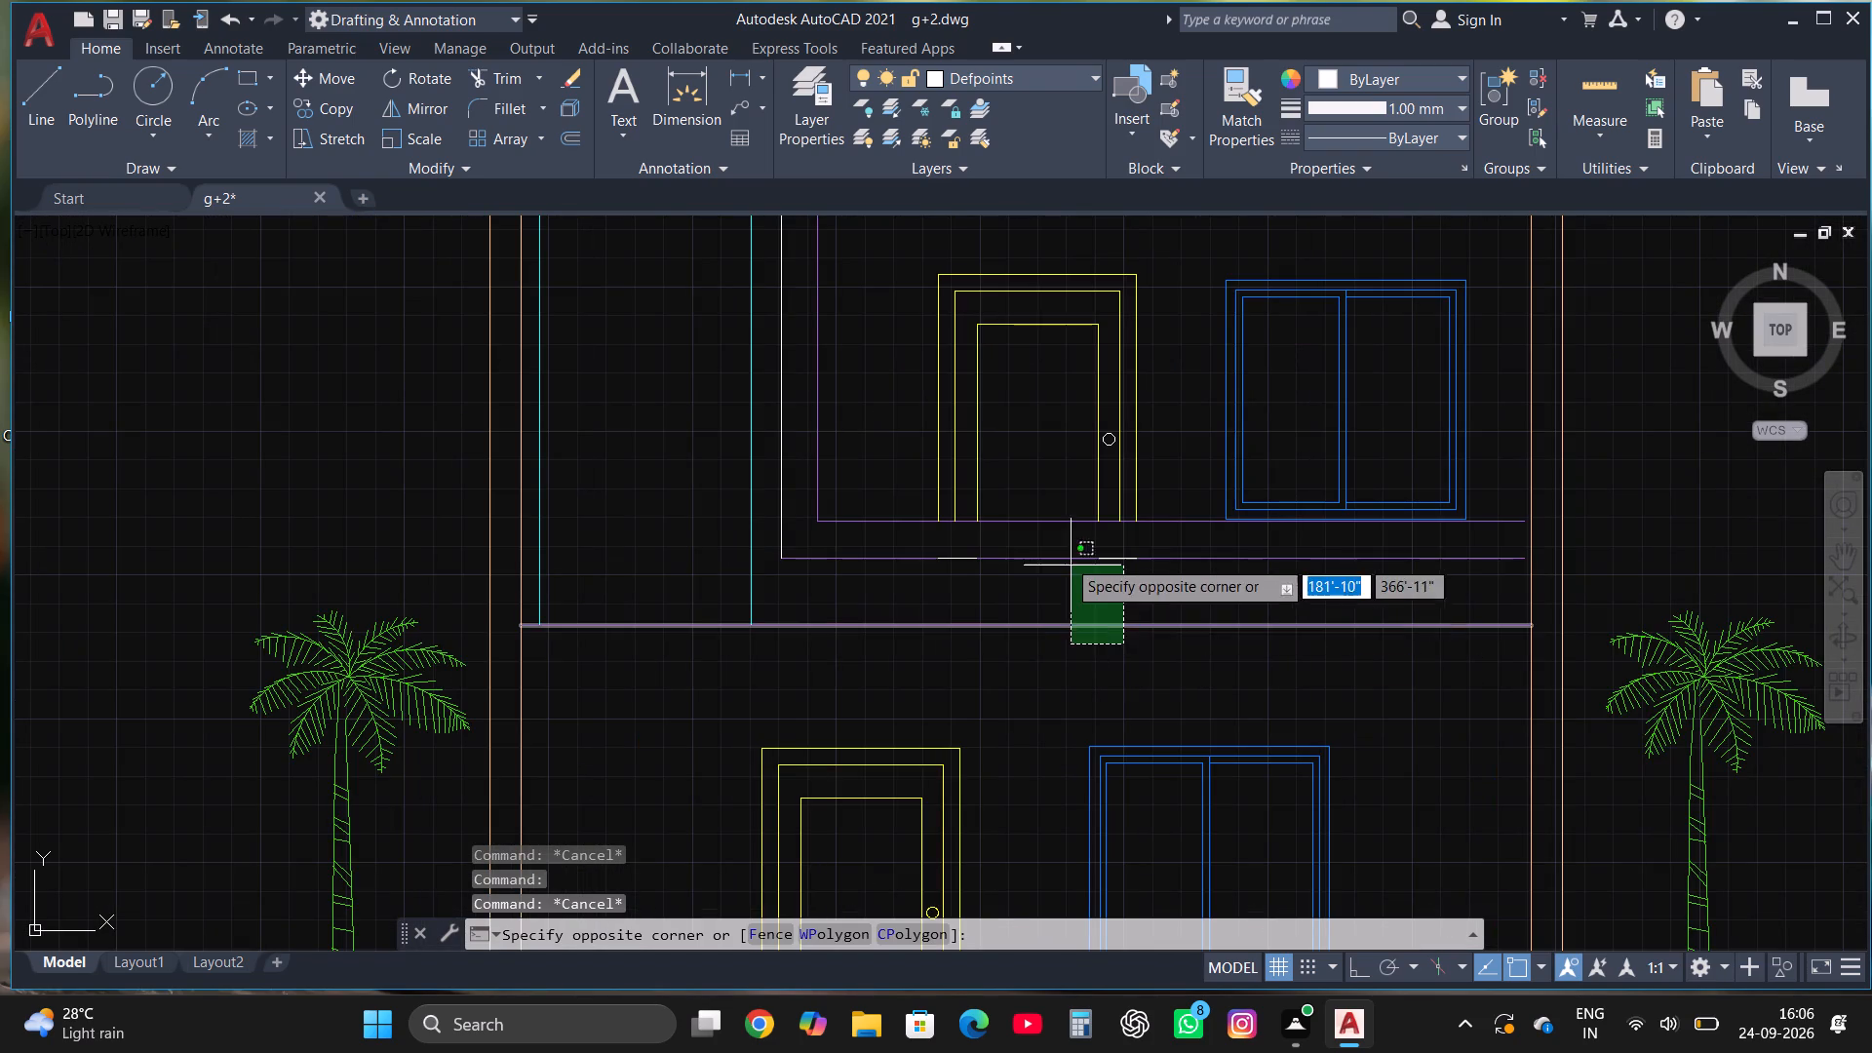
left_click(1057, 545)
left_click(1052, 526)
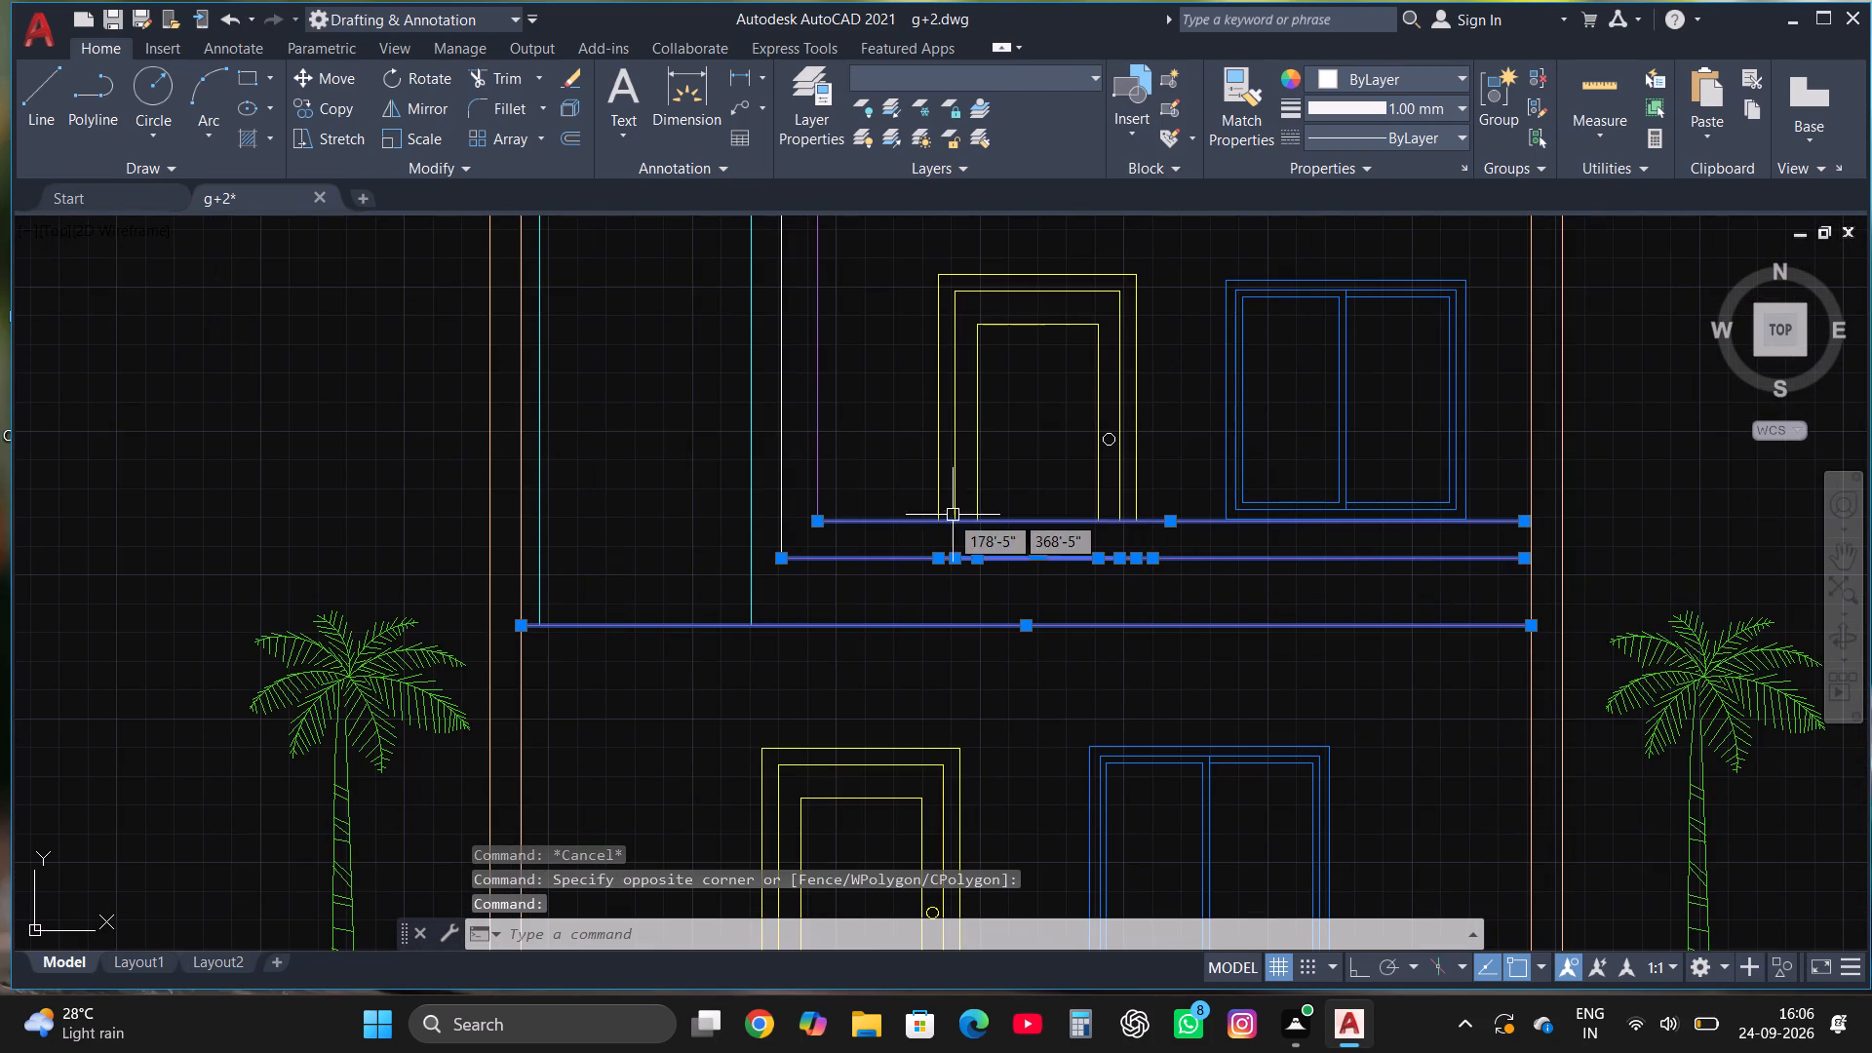
scroll(928, 606, "down", 2)
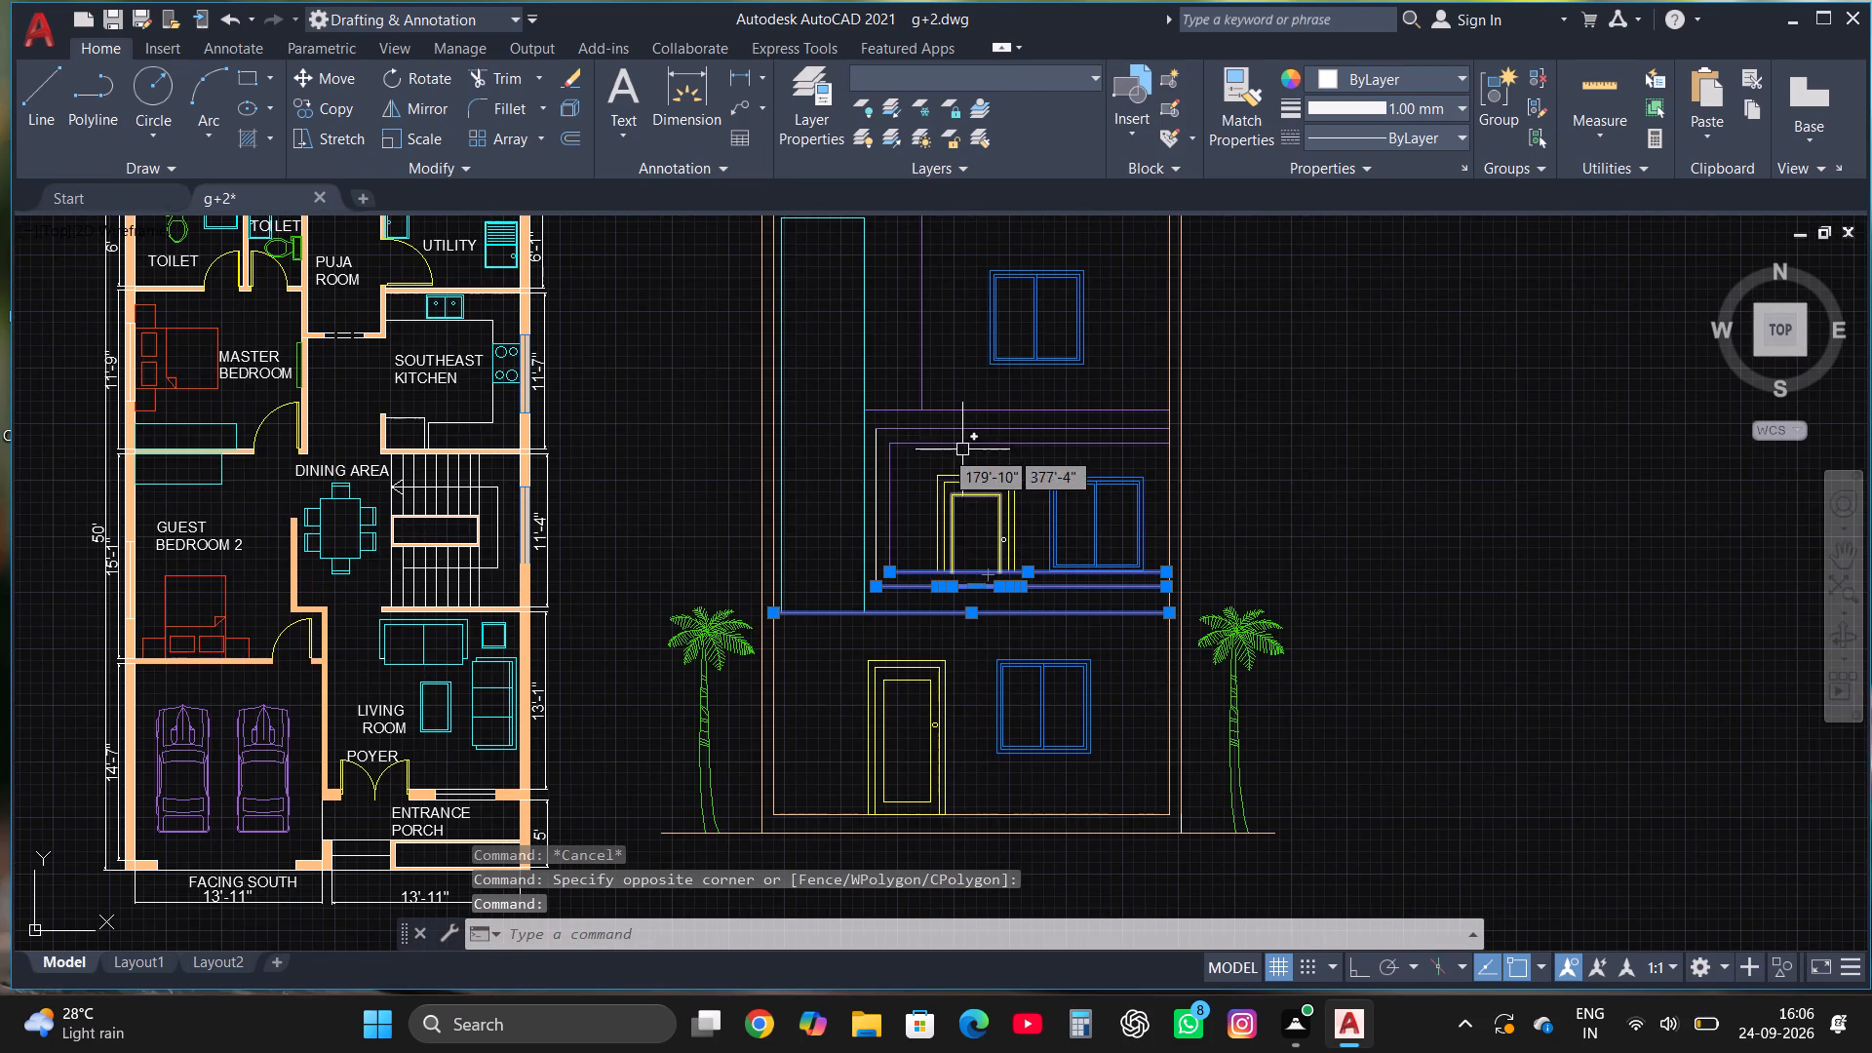
left_click(935, 466)
left_click(927, 374)
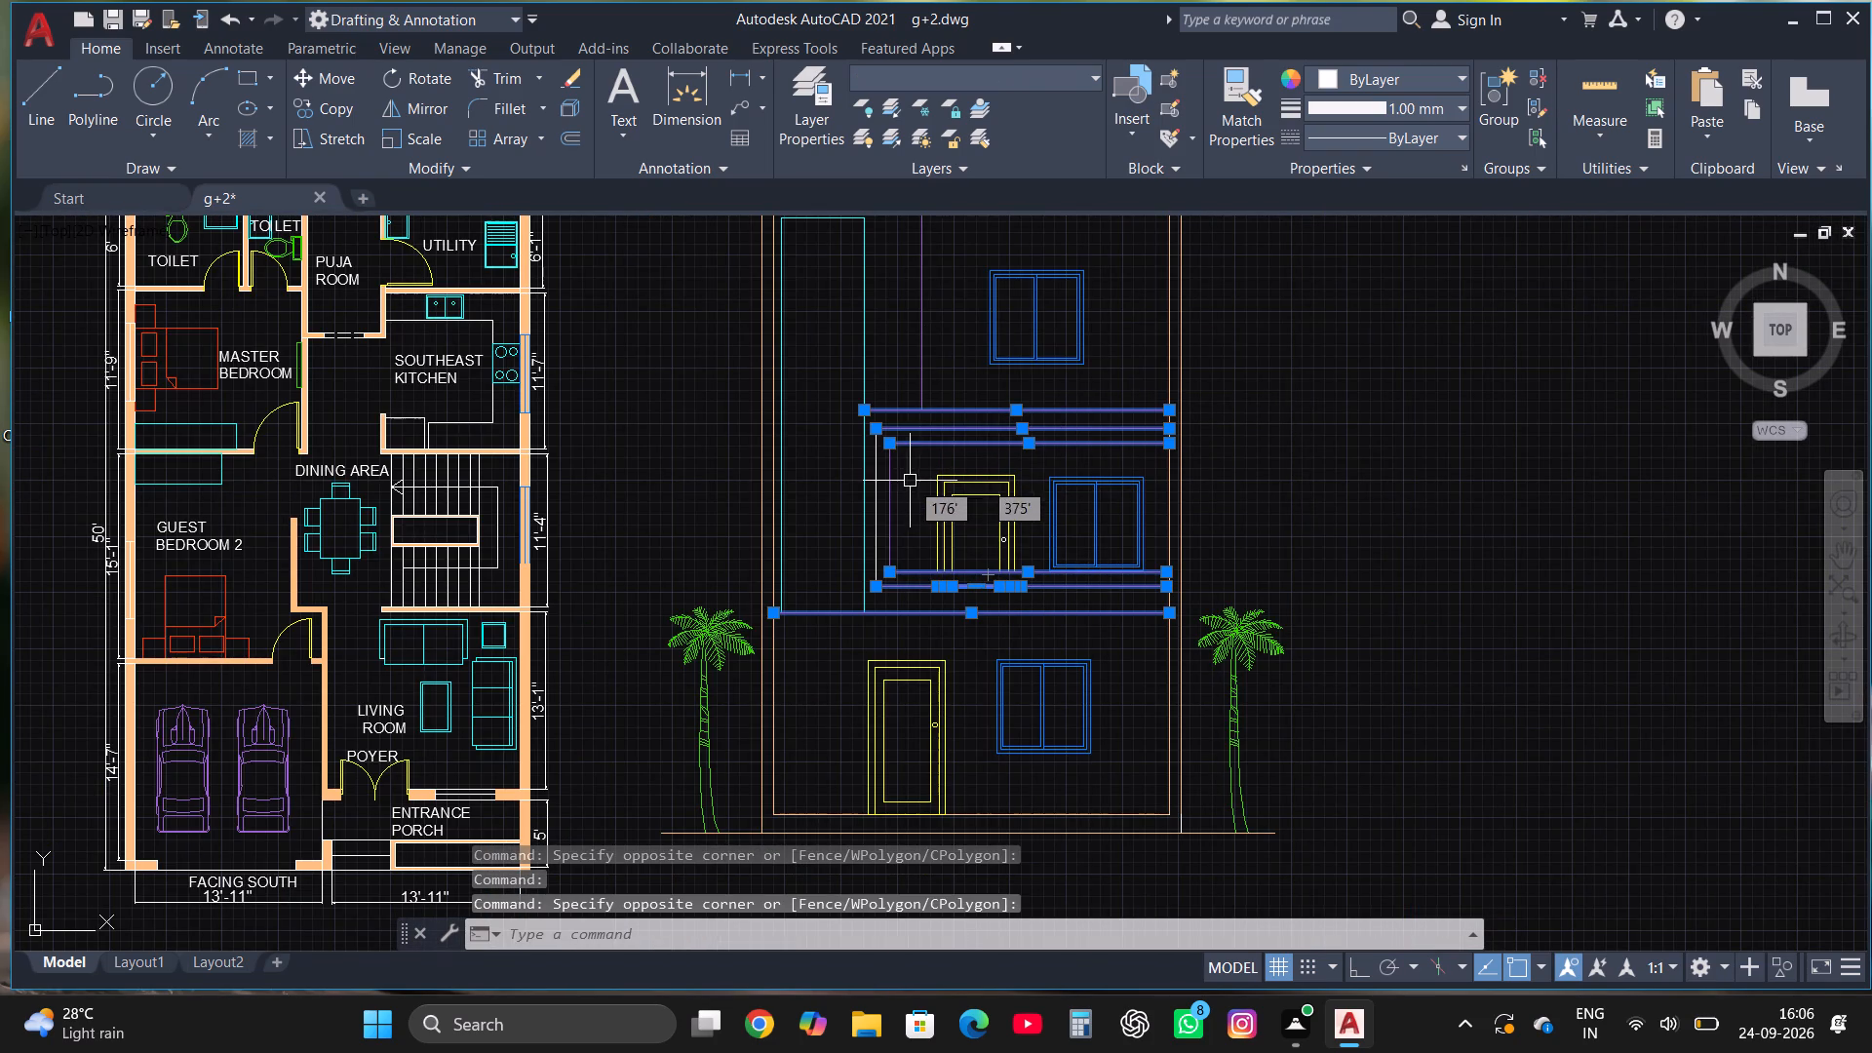
left_click(893, 498)
left_click(876, 493)
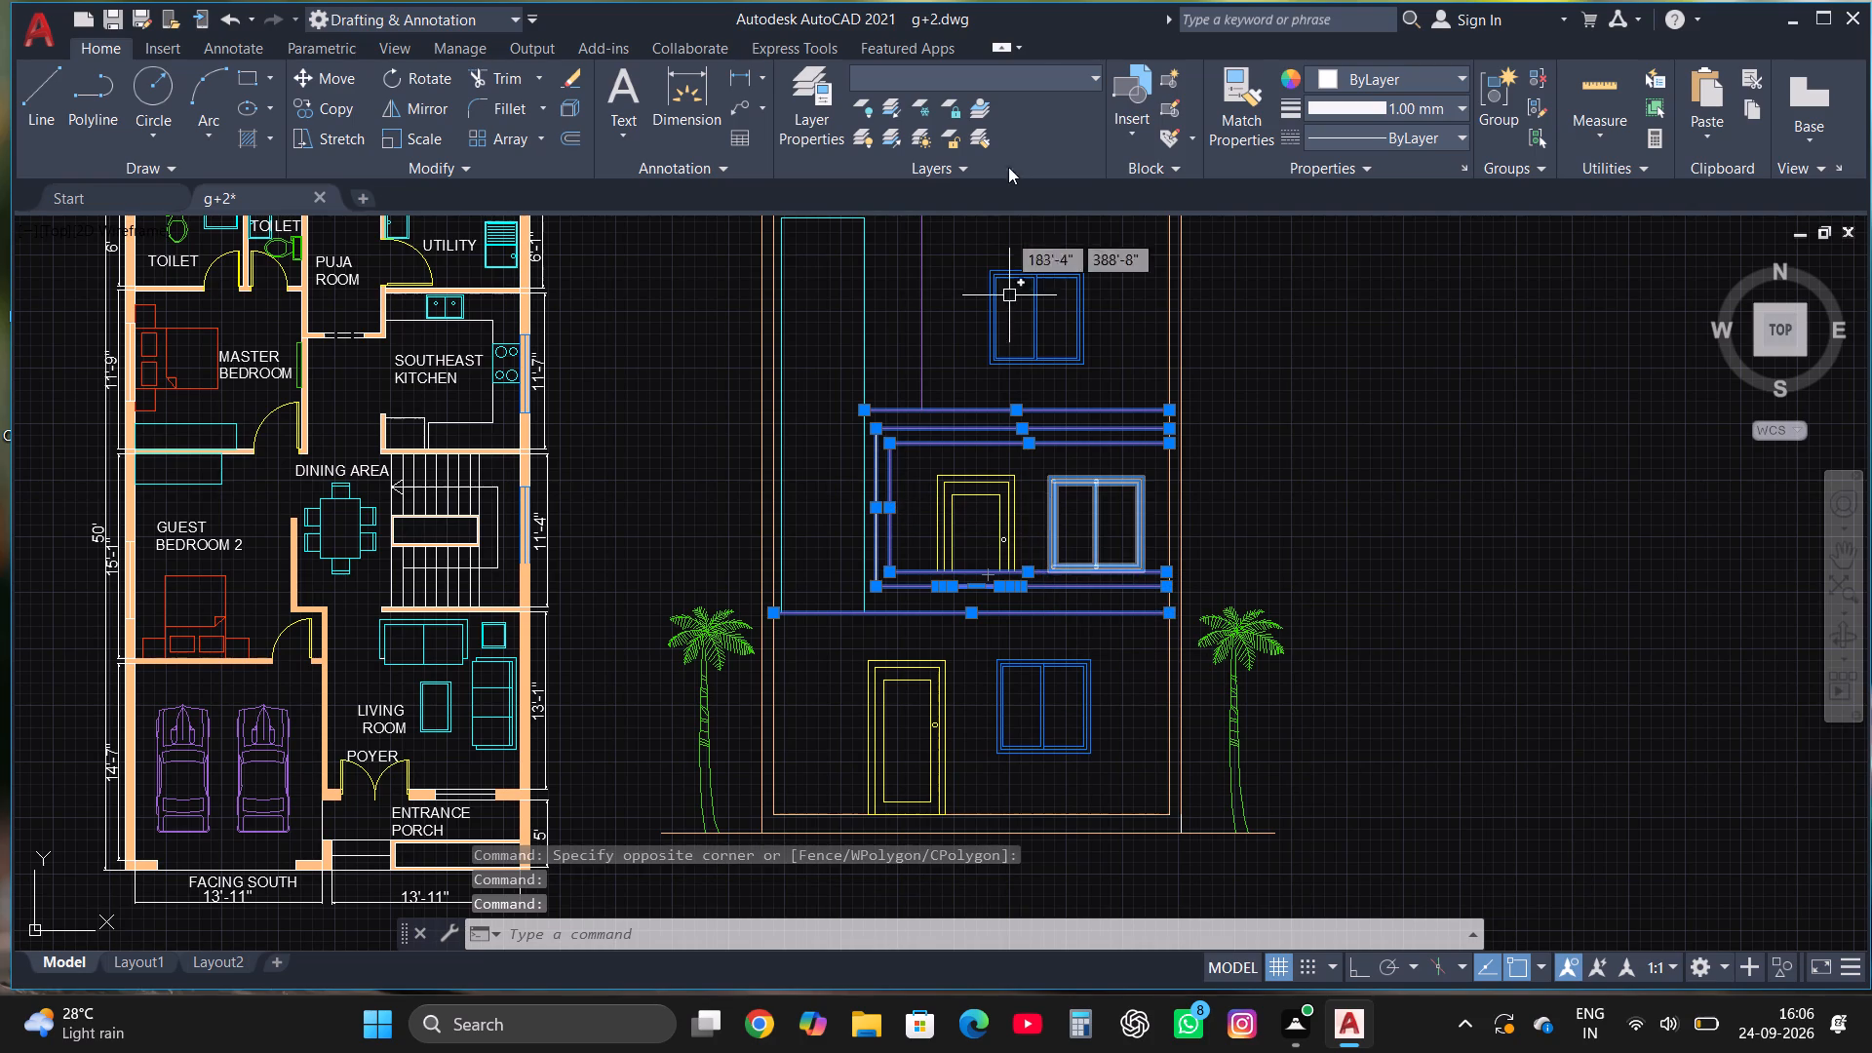
left_click(1027, 78)
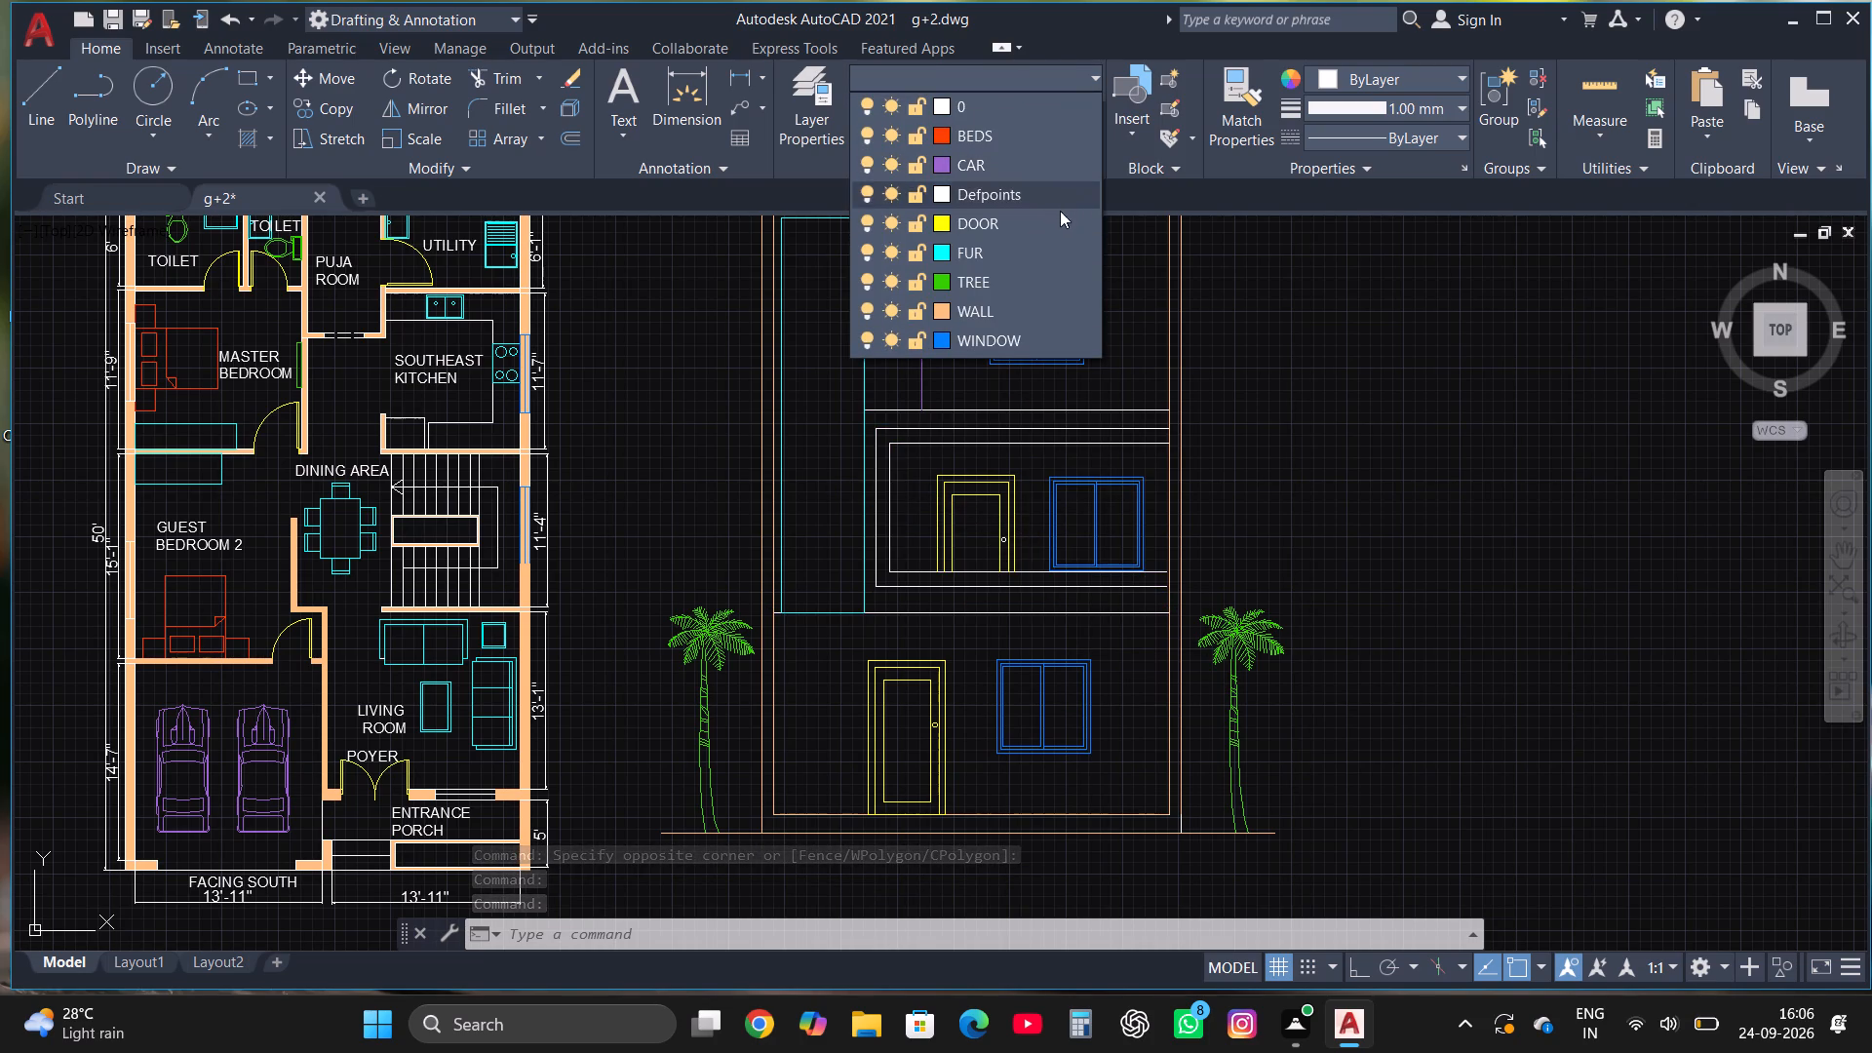
left_click(991, 307)
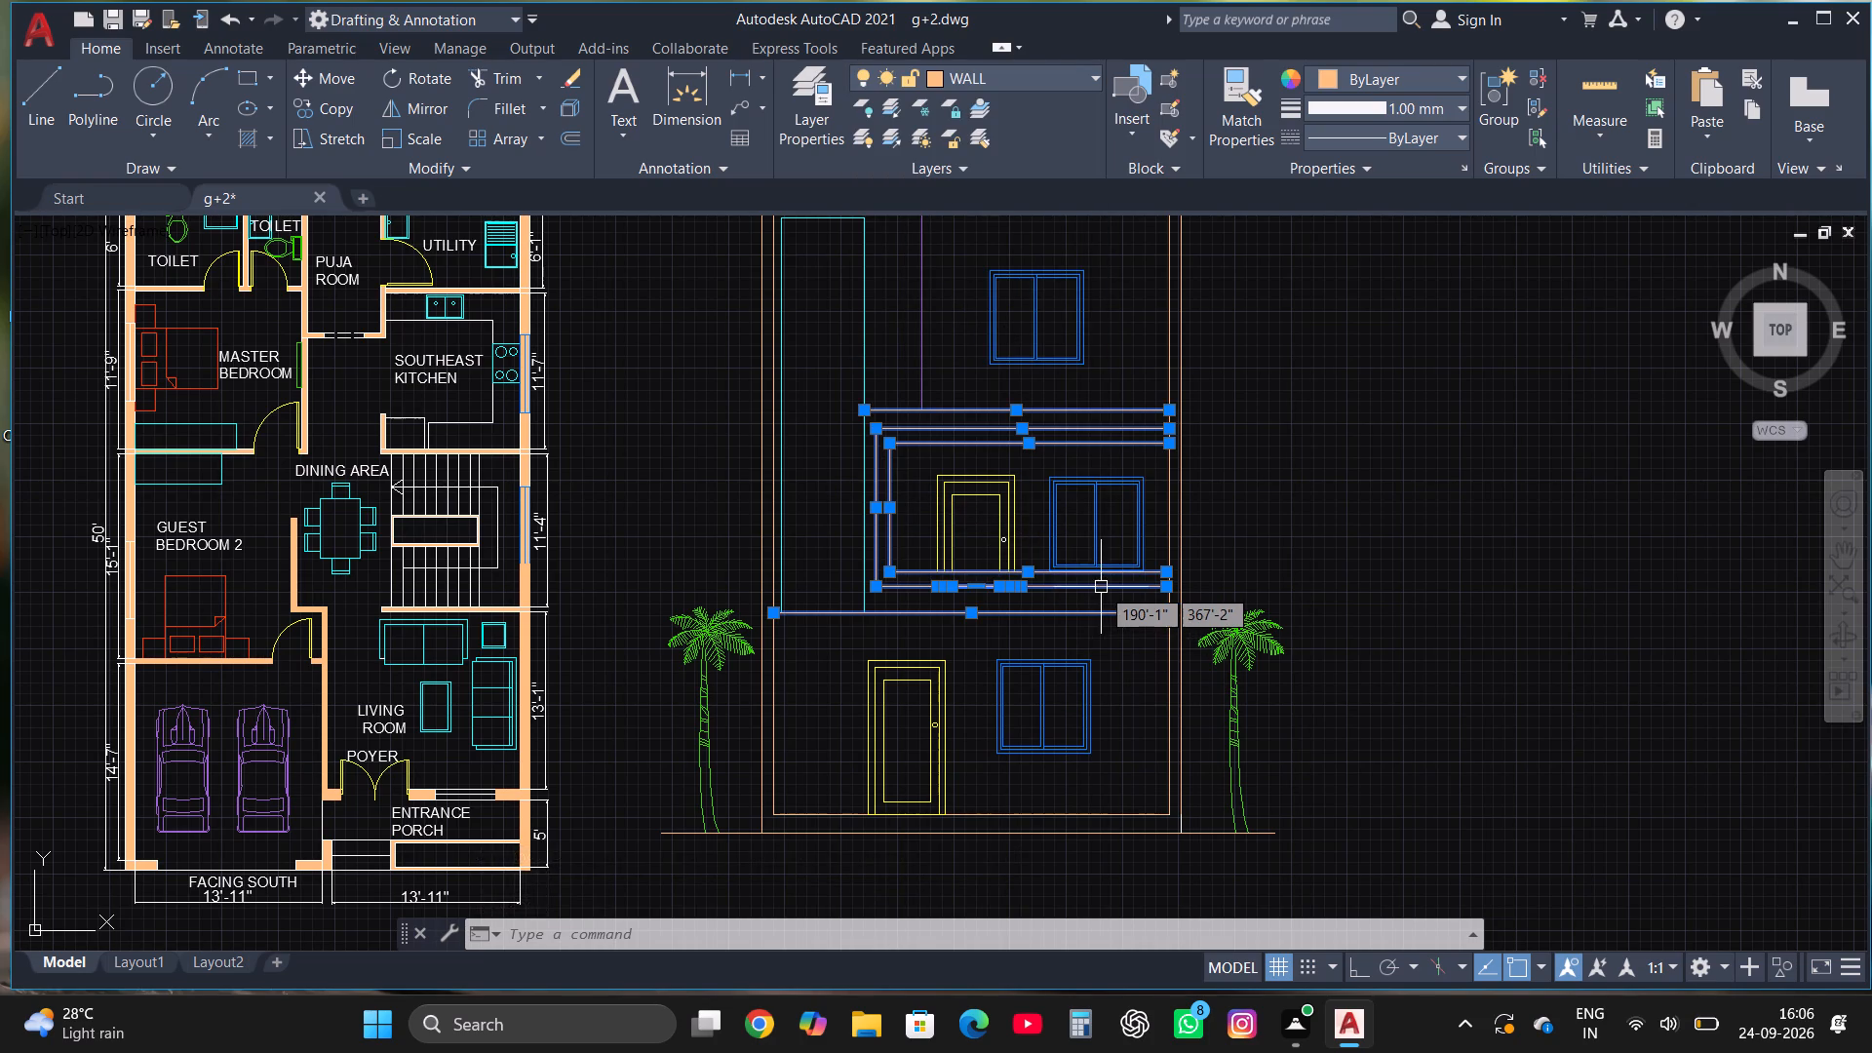
scroll(1101, 587, "down", 1)
key("Escape")
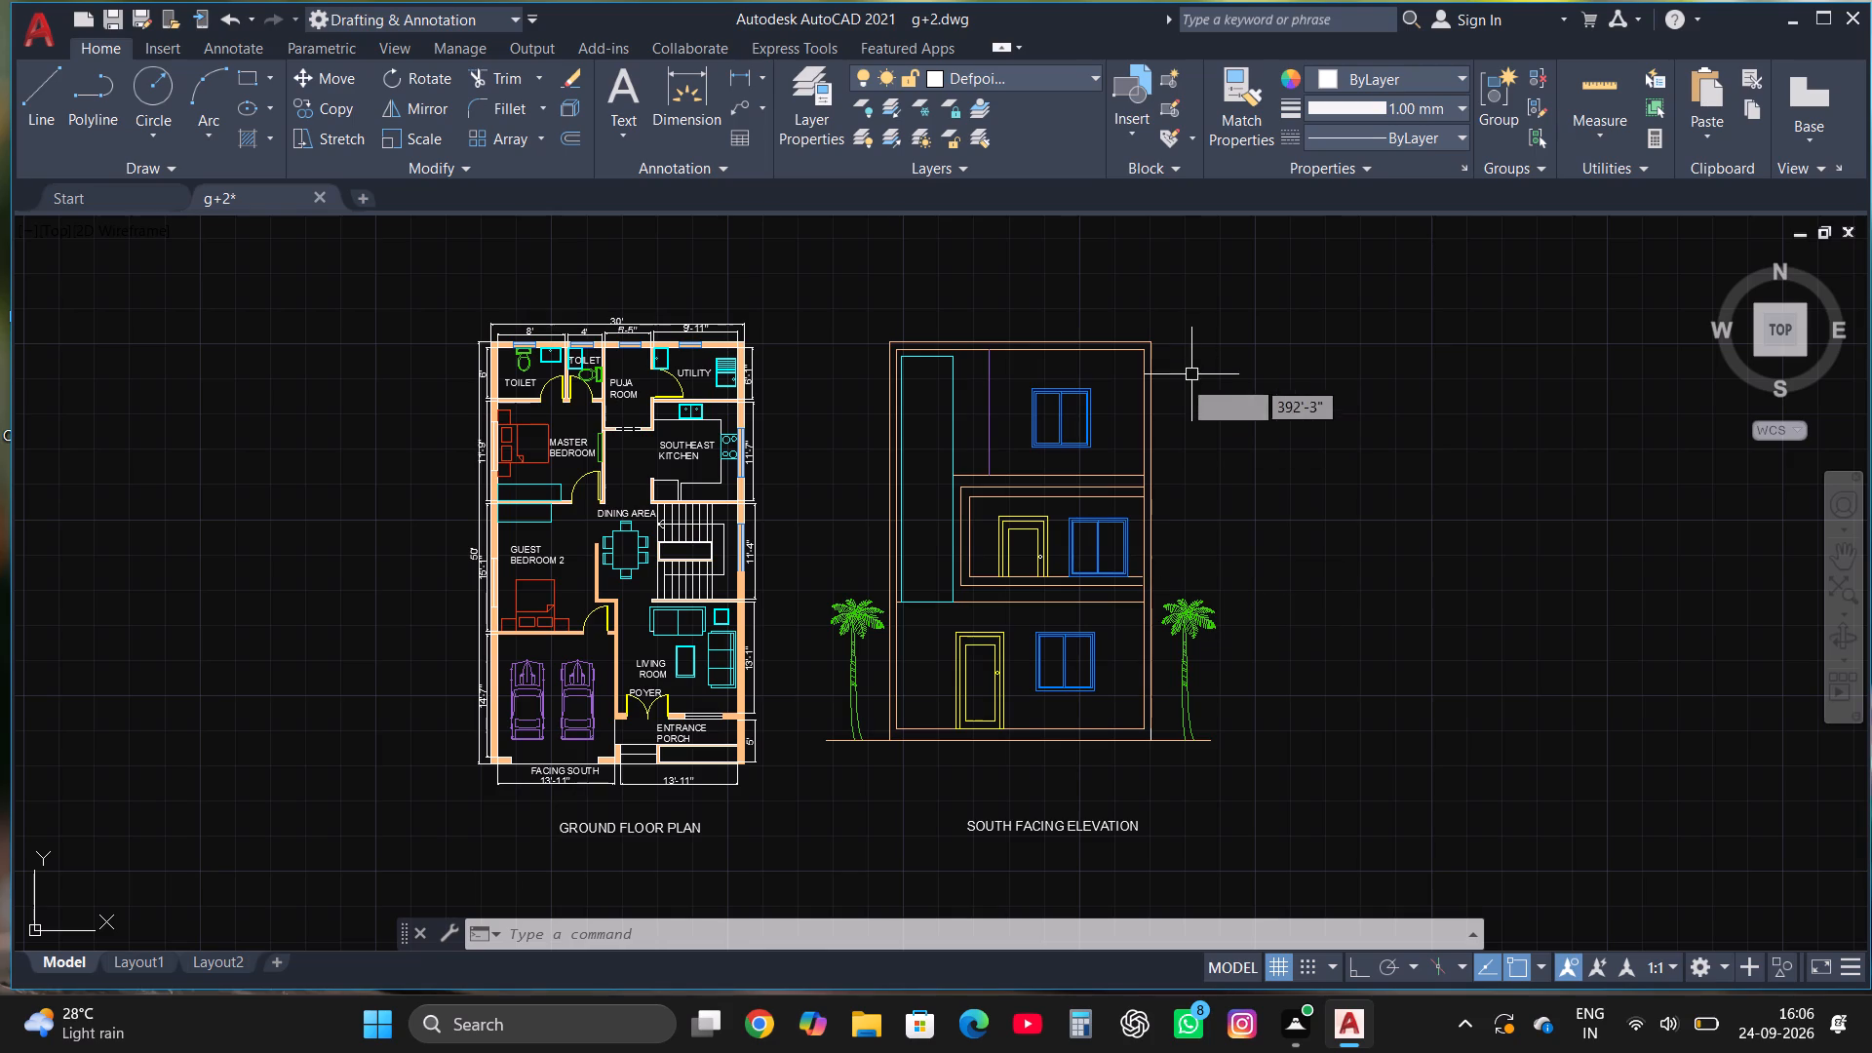
Examine the recoloured south facing elevation and the floor plans for their layer colours.
scroll(1027, 515, "up", 2)
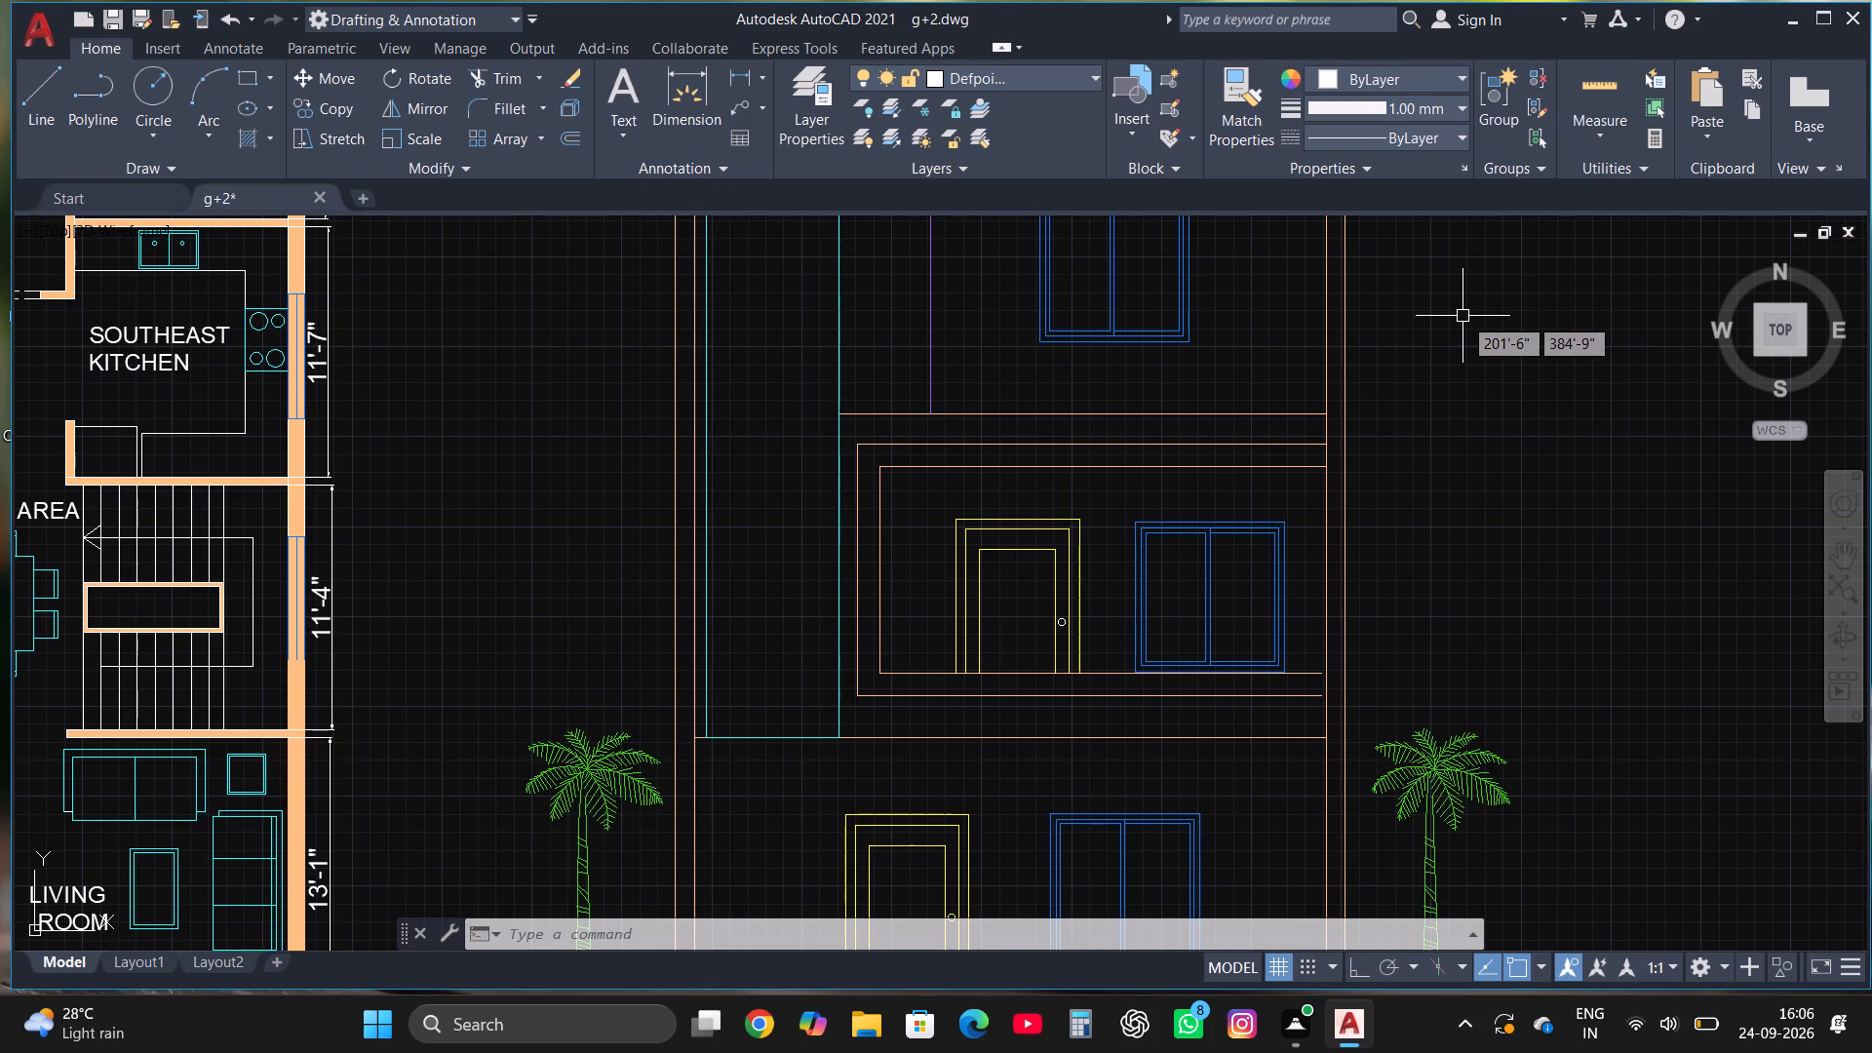
key("Escape")
scroll(1474, 378, "down", 2)
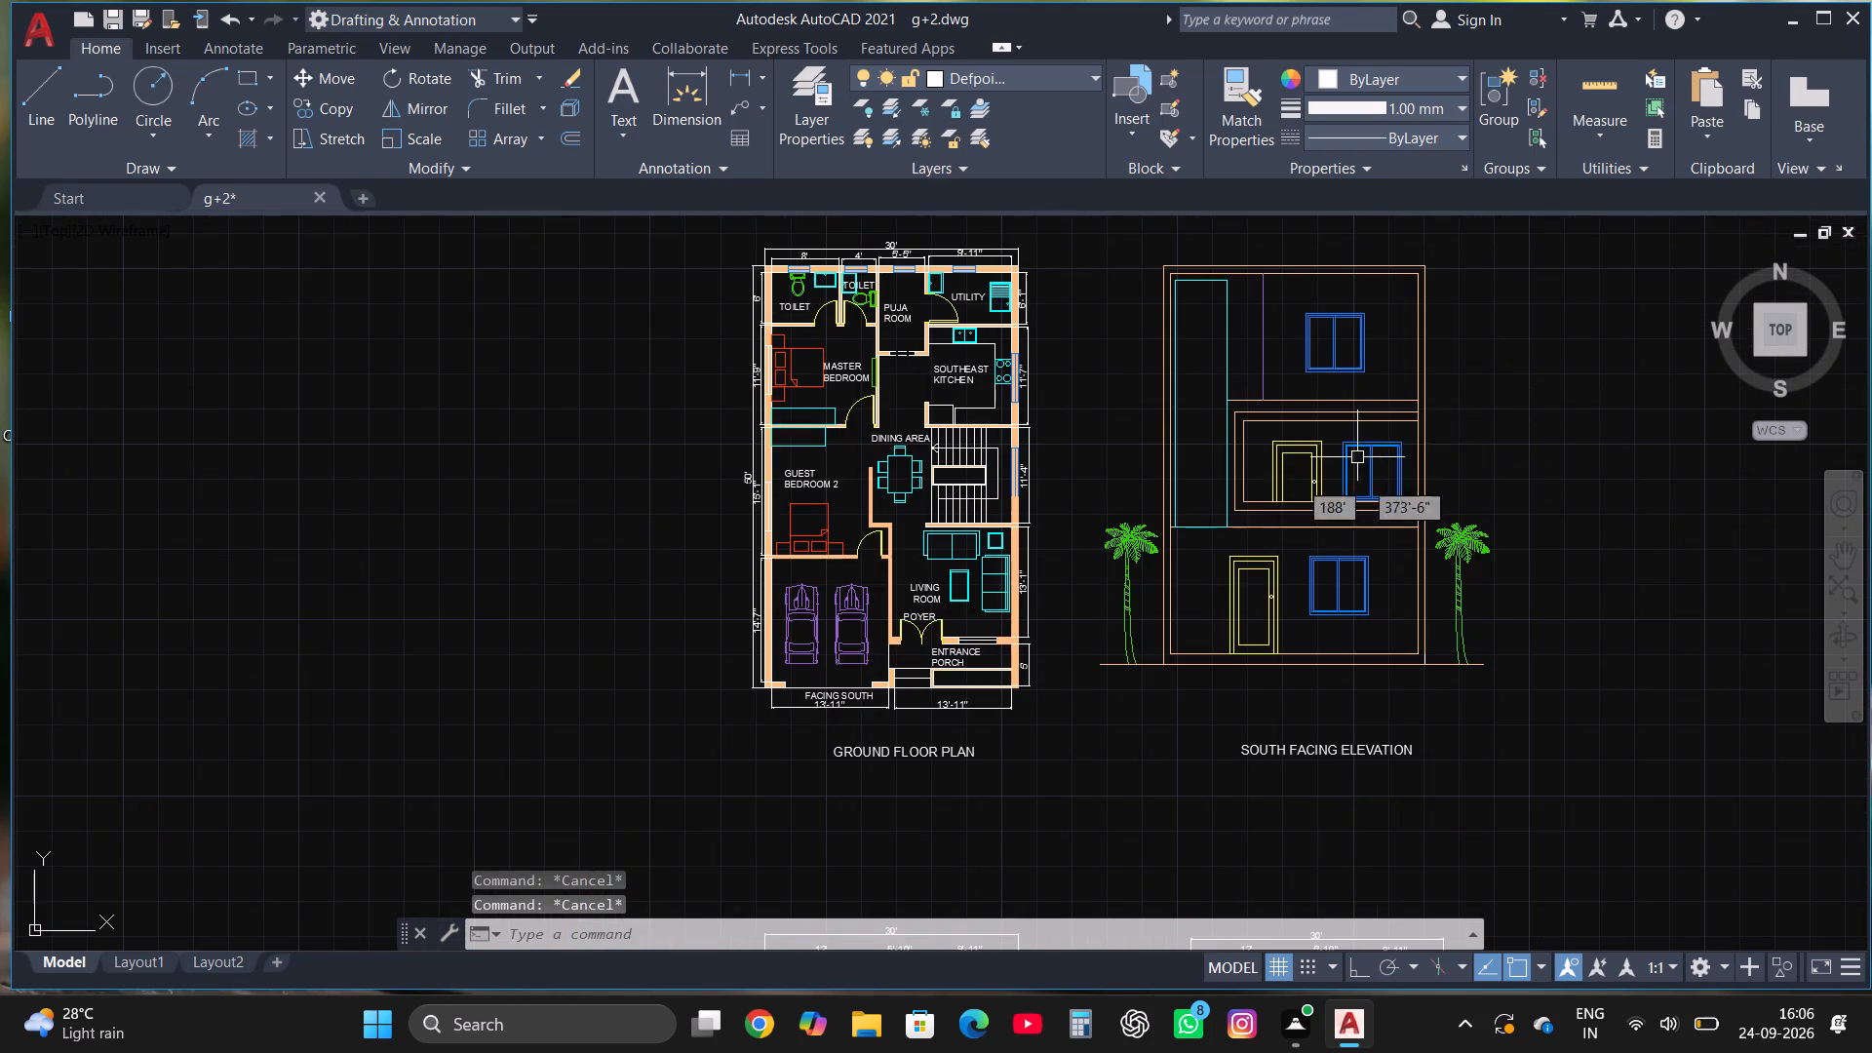
scroll(1124, 576, "down", 1)
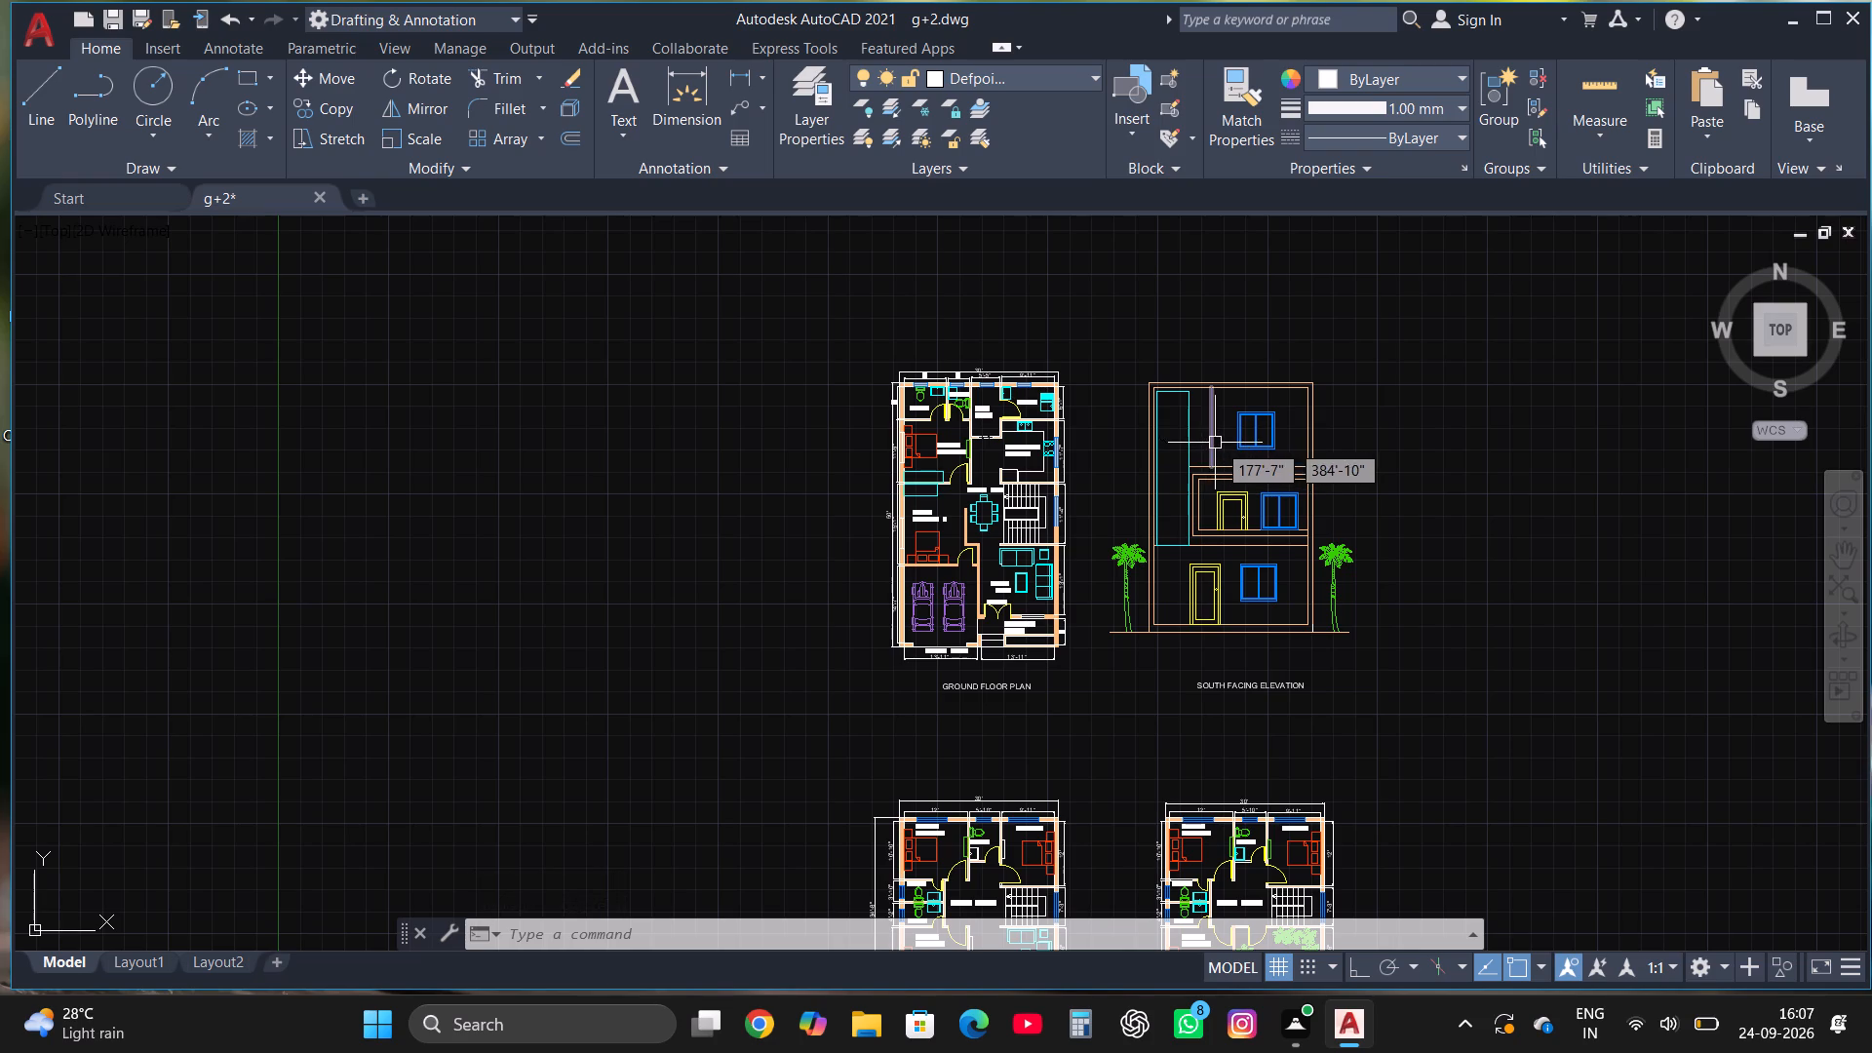
scroll(1023, 448, "up", 3)
scroll(1021, 448, "down", 1)
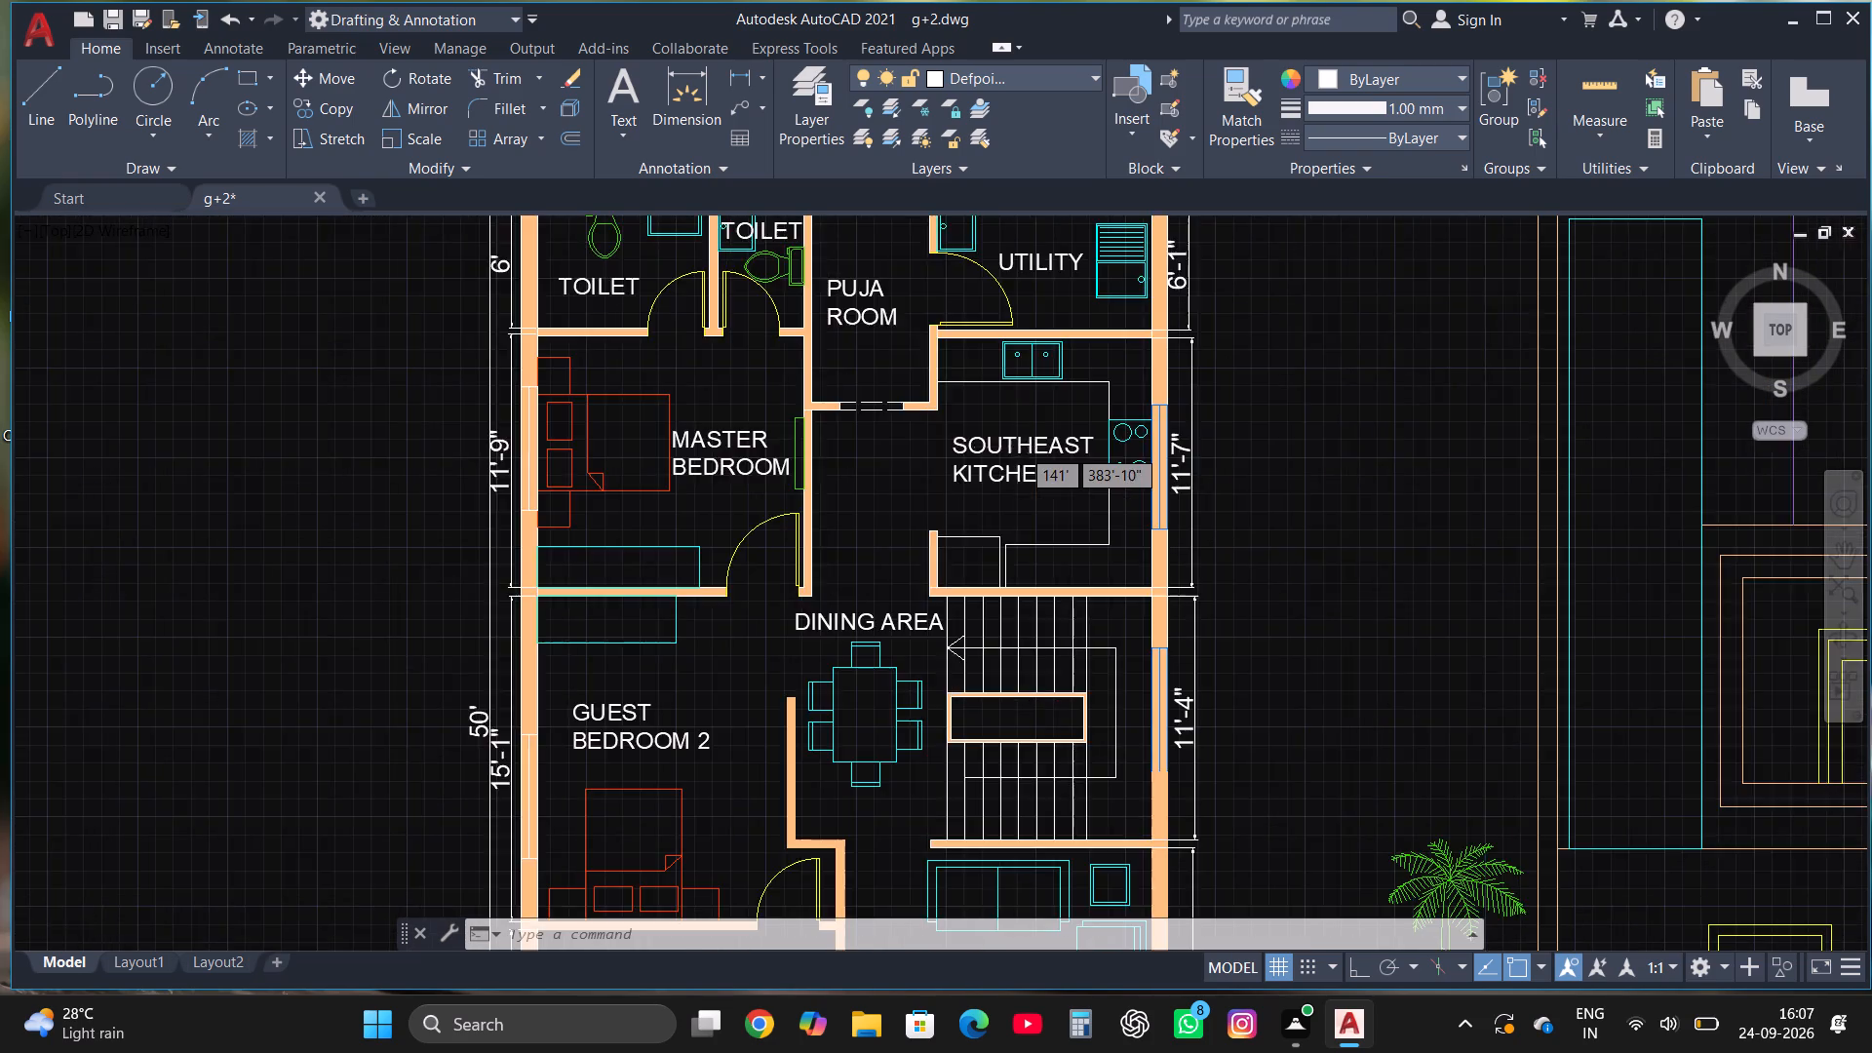
scroll(1021, 448, "down", 3)
scroll(1077, 716, "up", 1)
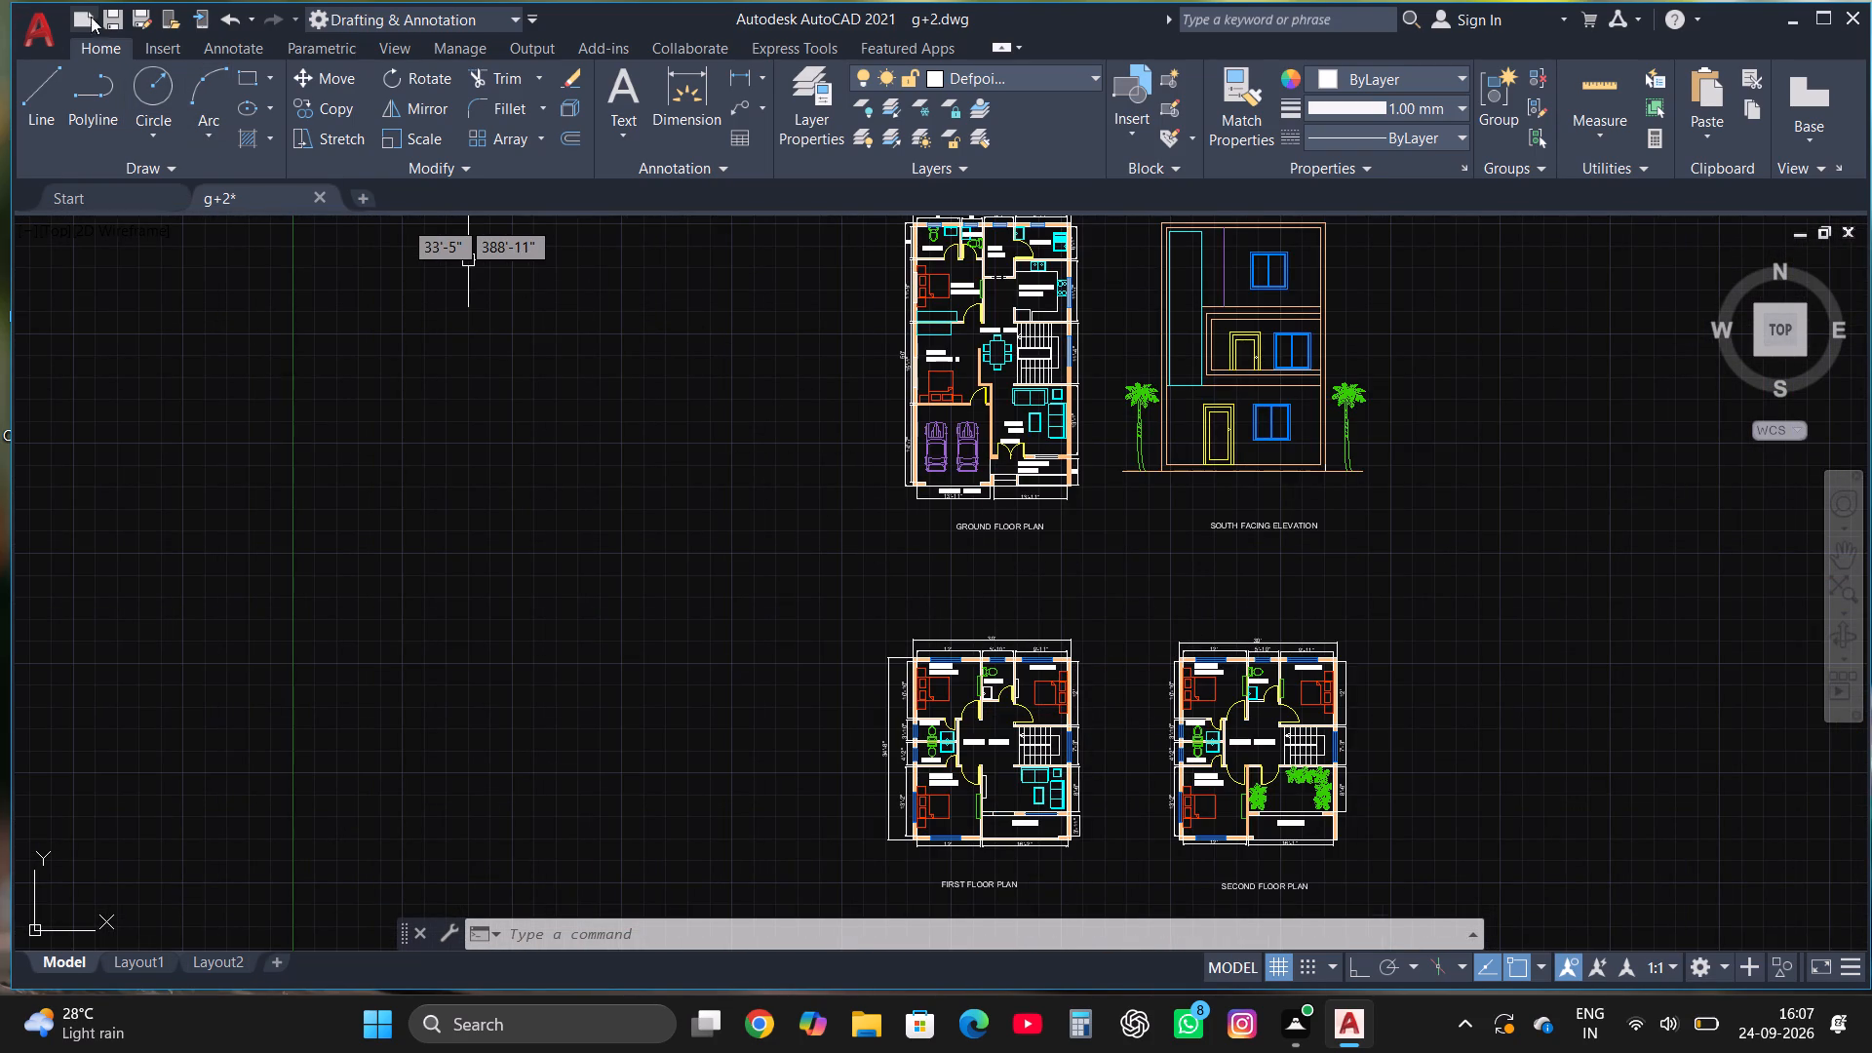
Save the g+2 drawing.
left_click(35, 32)
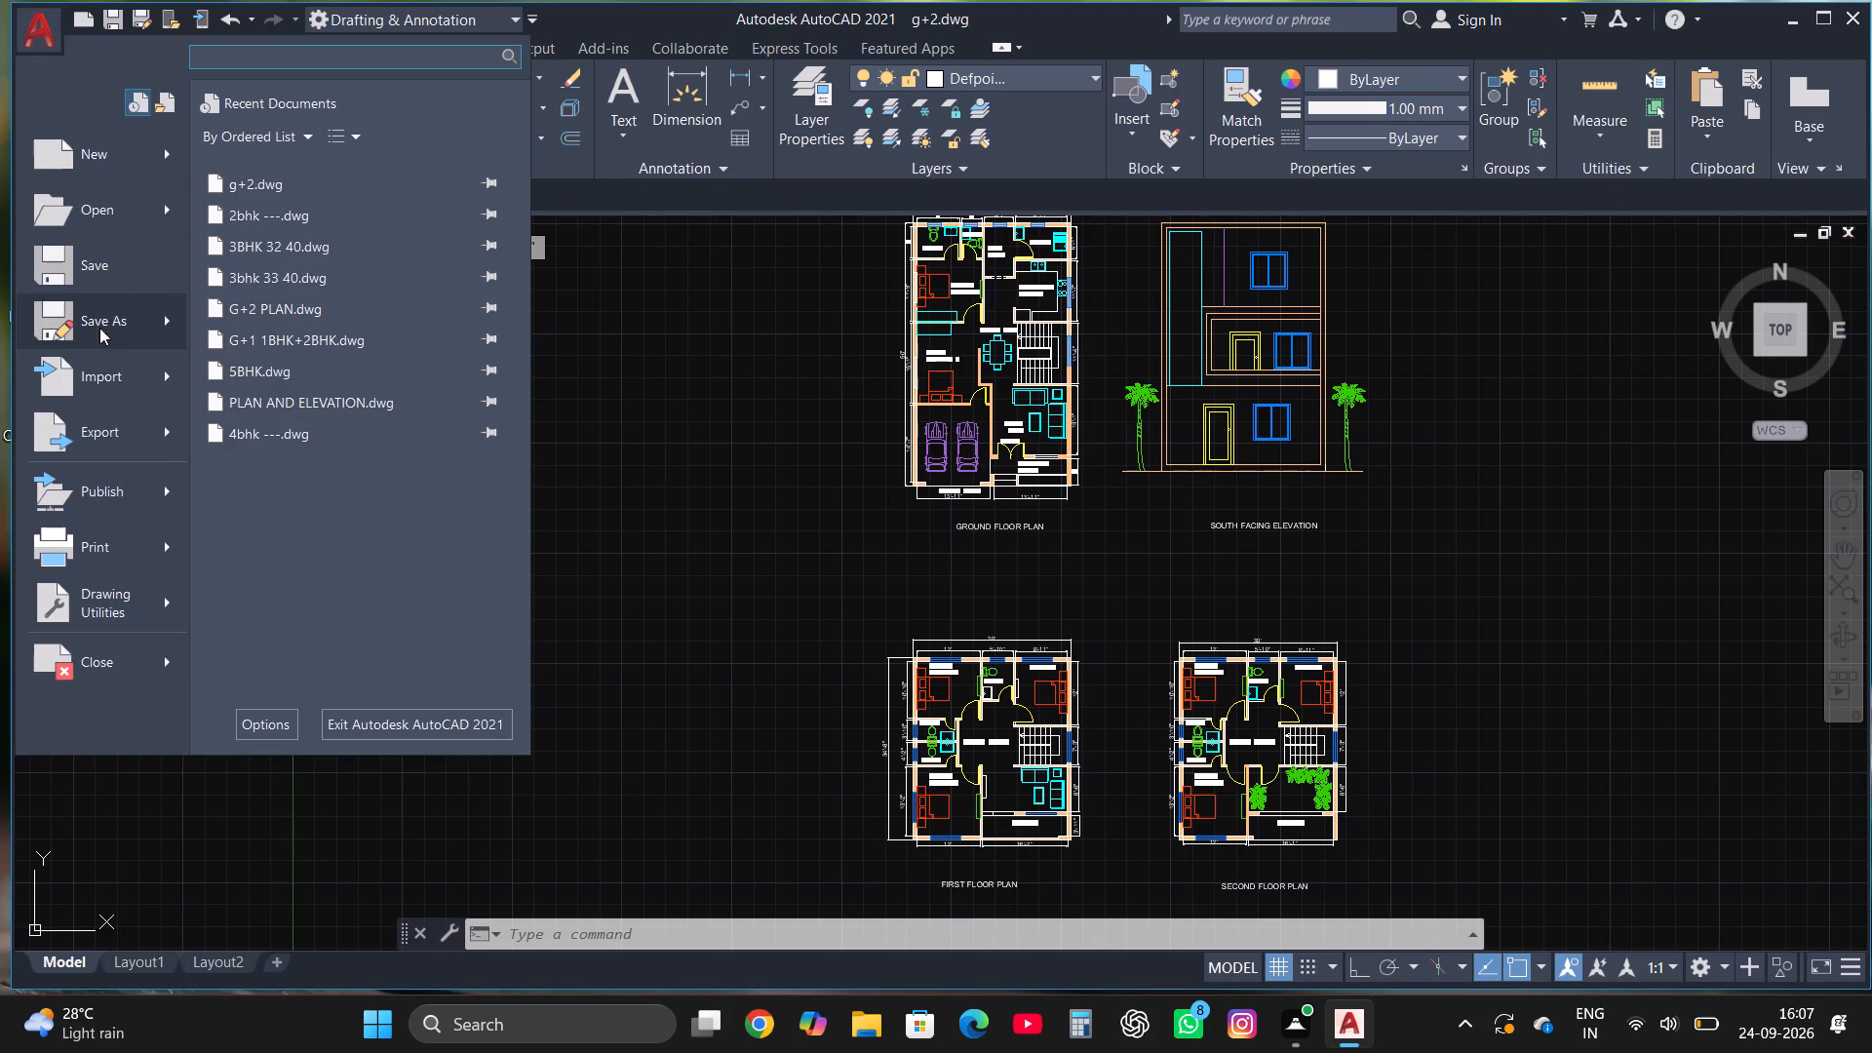
left_click(115, 274)
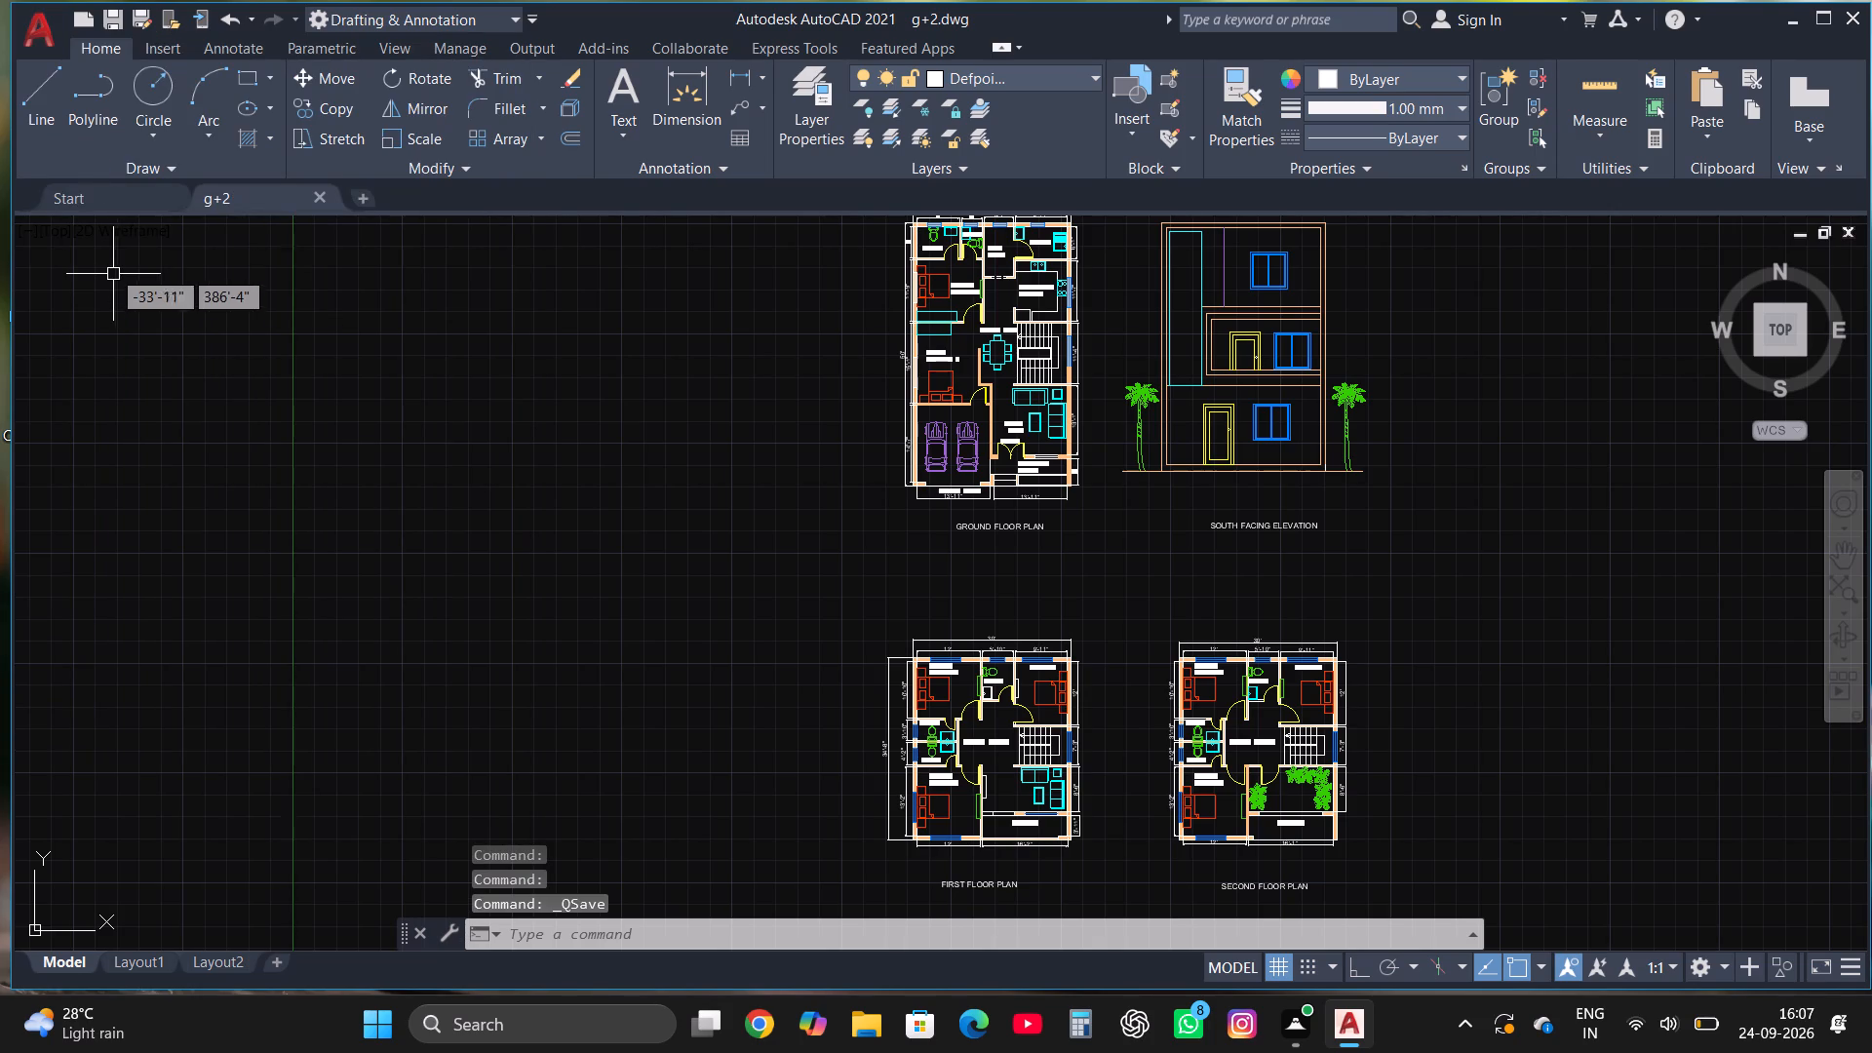
Set up the plot with the previous plot settings and the AutoCAD PDF (General Documentation) plotter, and apply the setup to the layout.
left_click(48, 33)
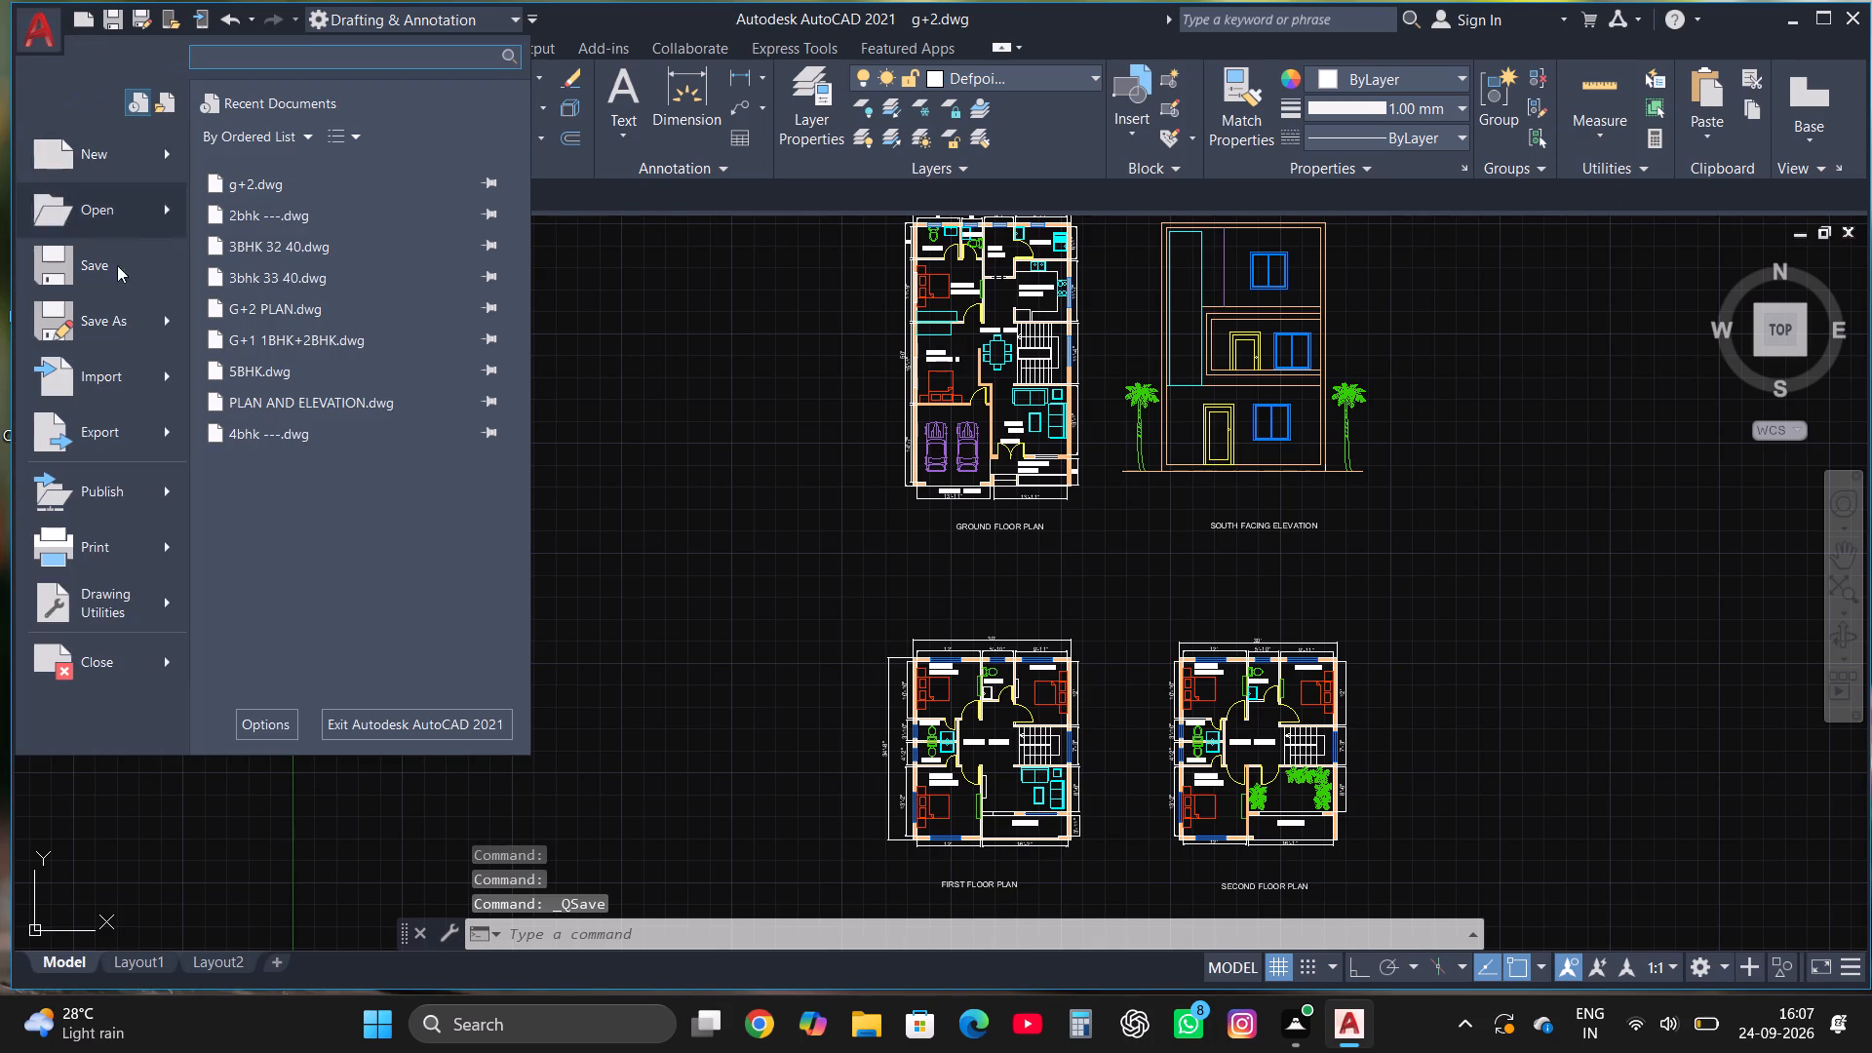
left_click(116, 550)
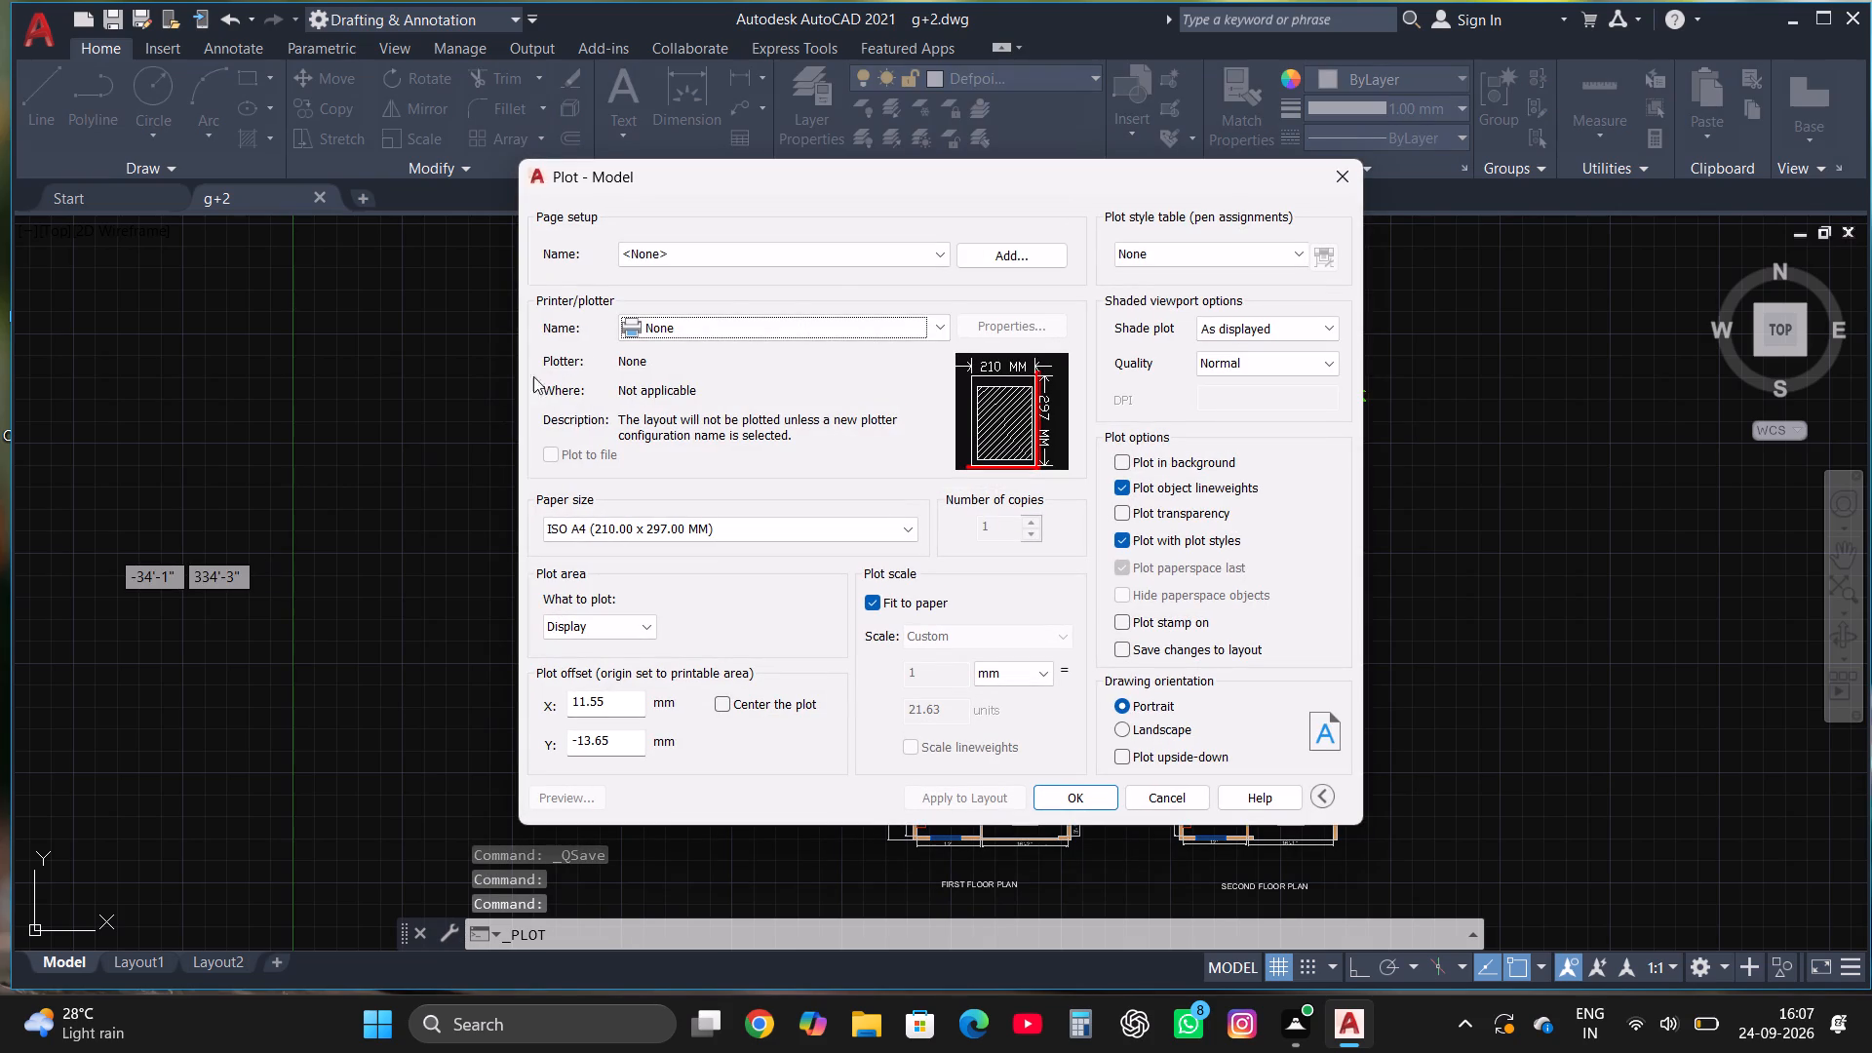
left_click(844, 245)
left_click(801, 292)
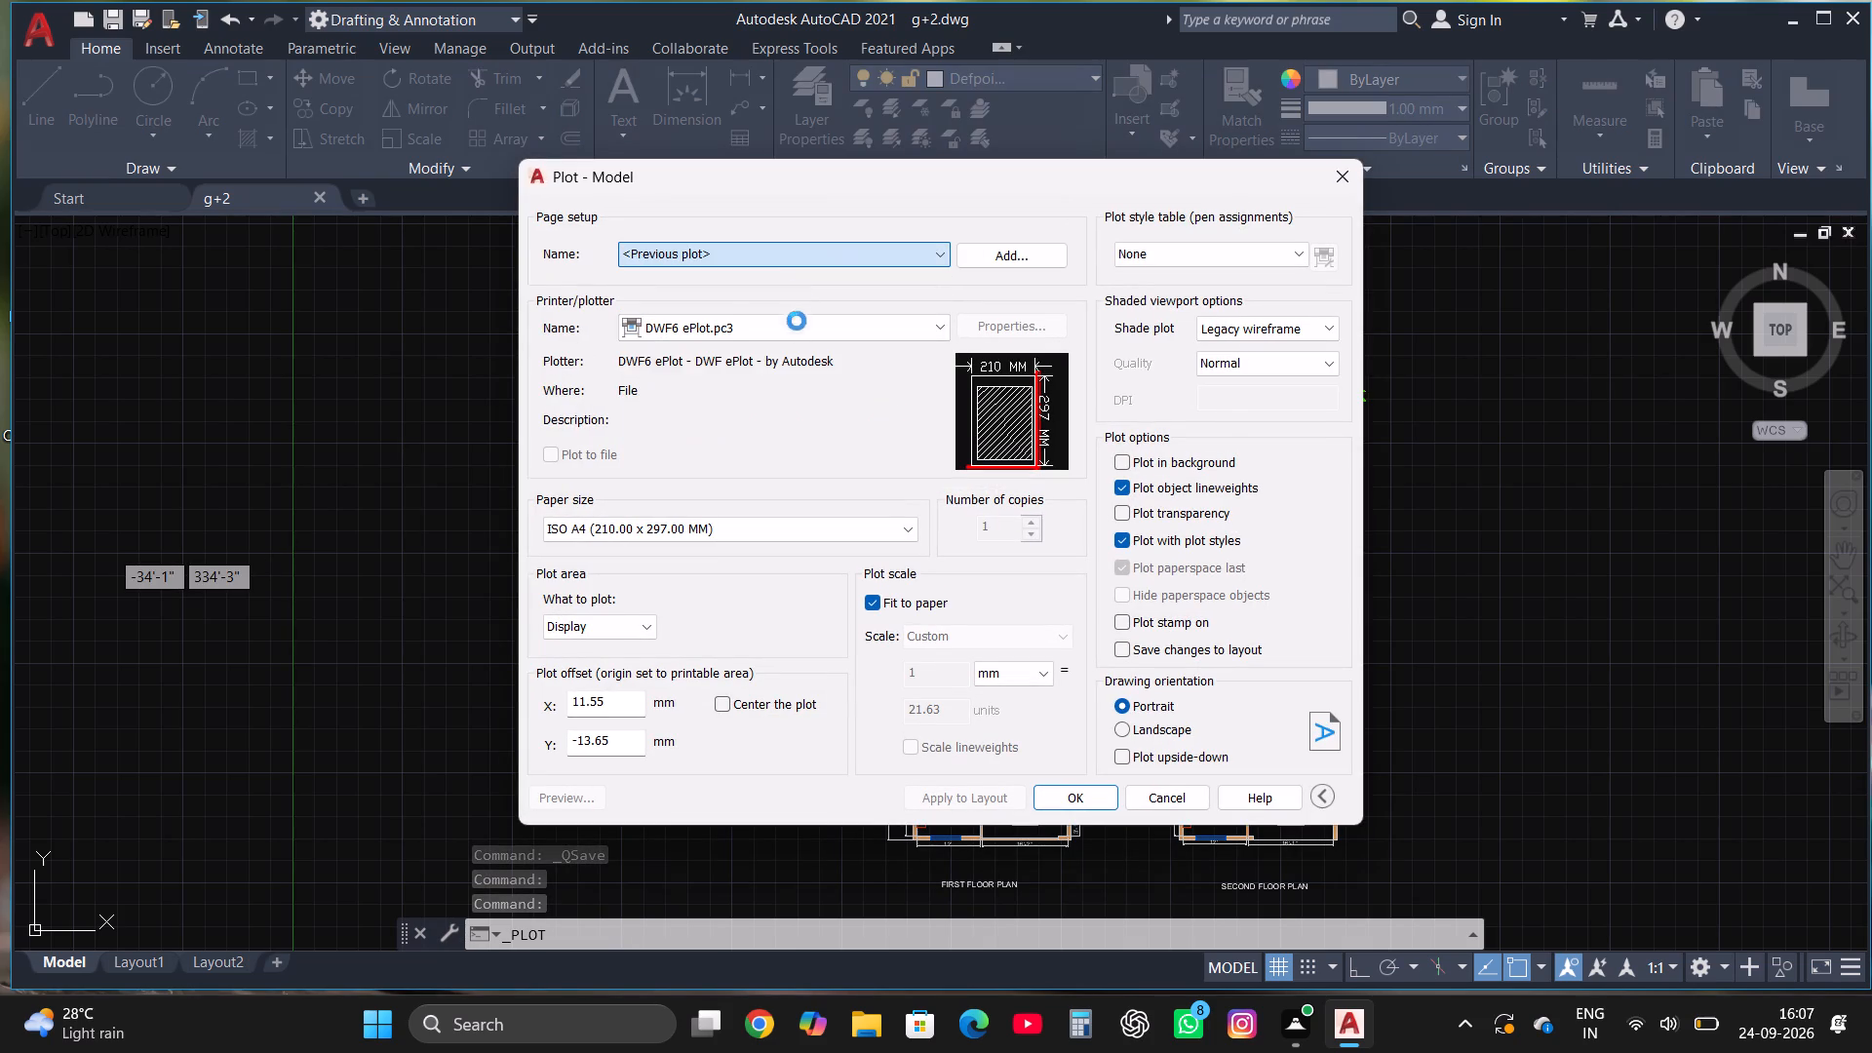
left_click(792, 333)
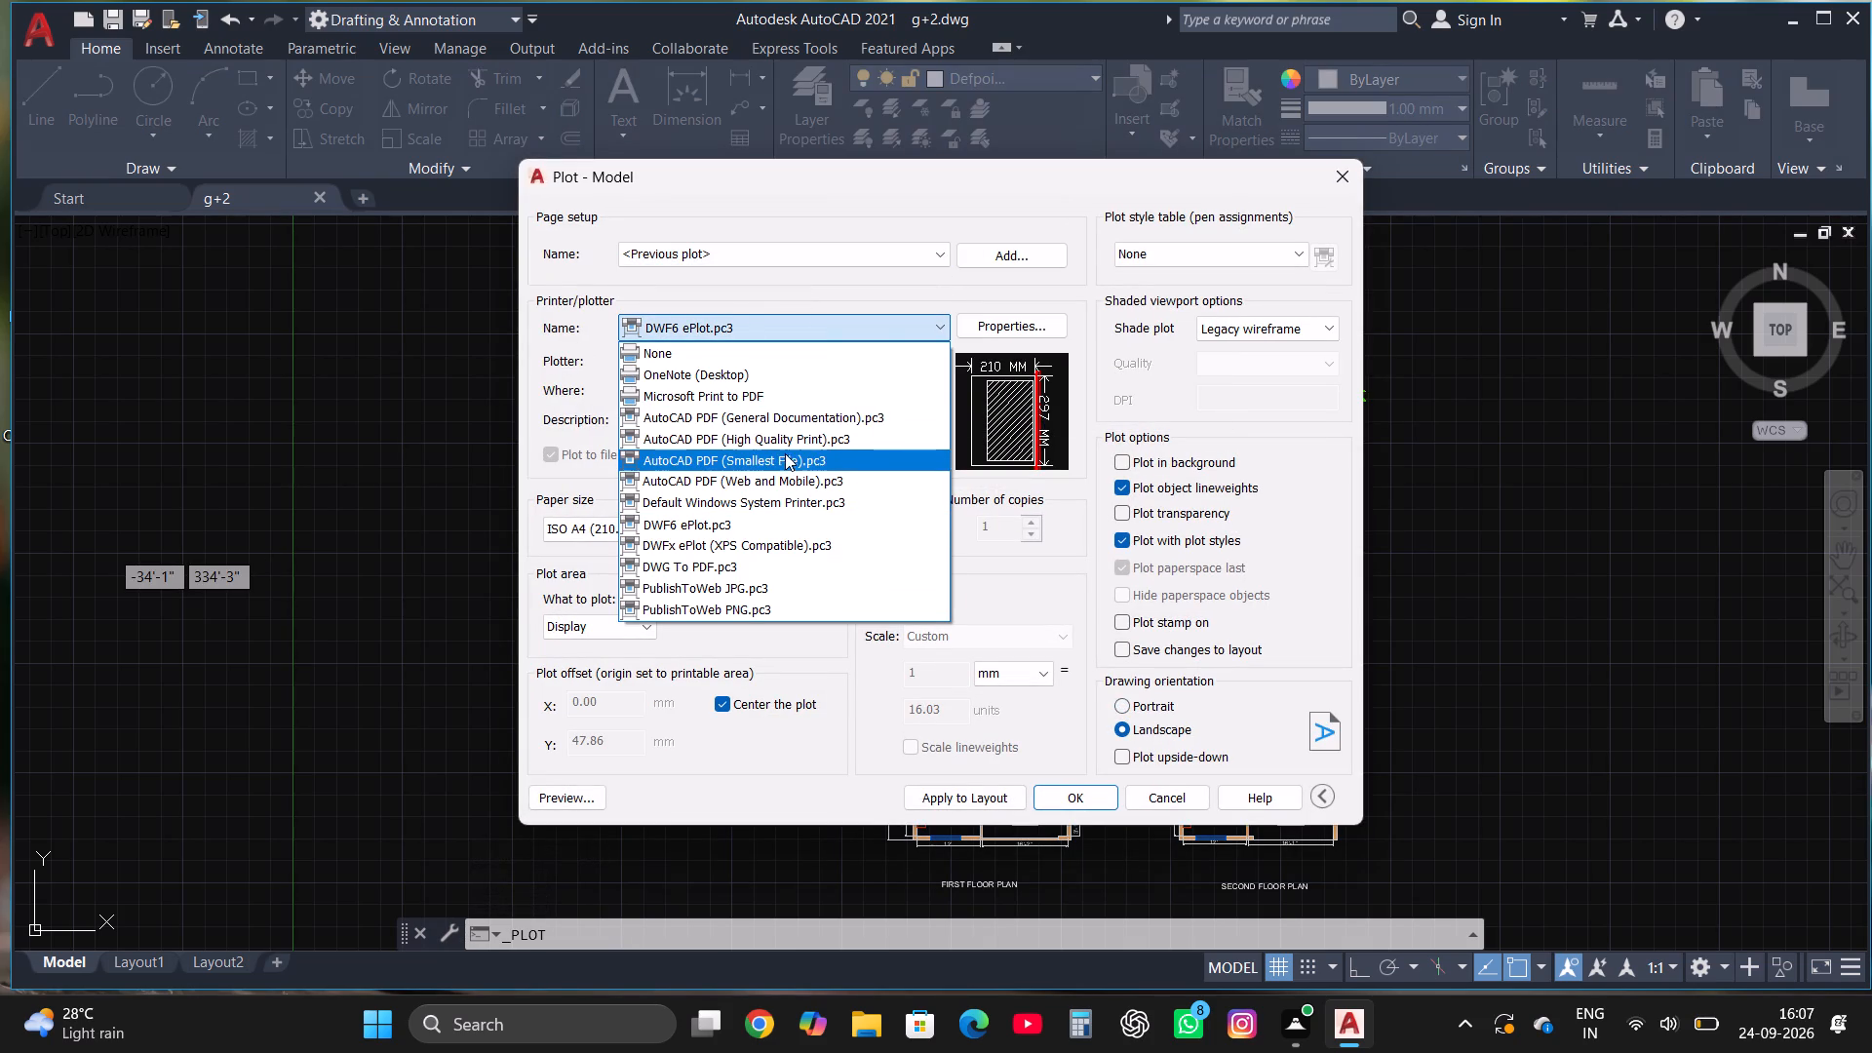
left_click(813, 420)
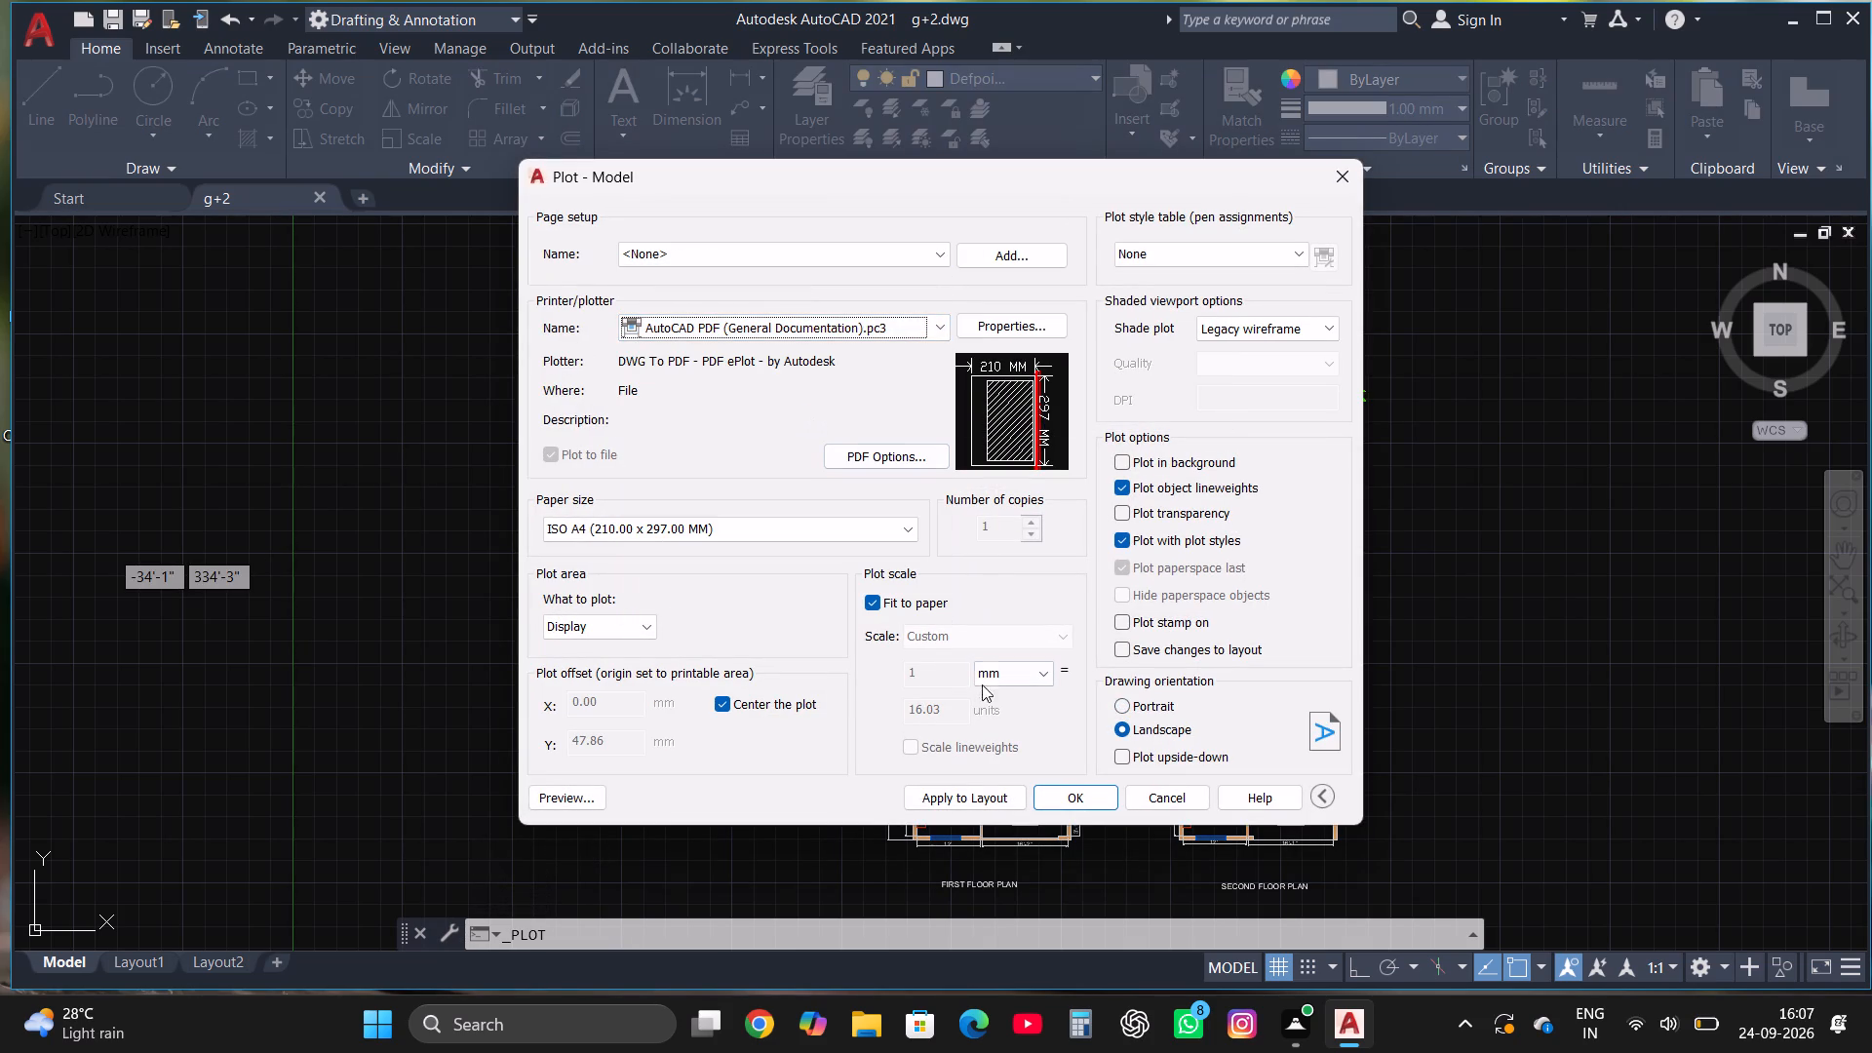
left_click(965, 797)
Plot the drawing to g+2-Model.pdf in the Downloads folder and close the PDF viewer.
left_click(1082, 805)
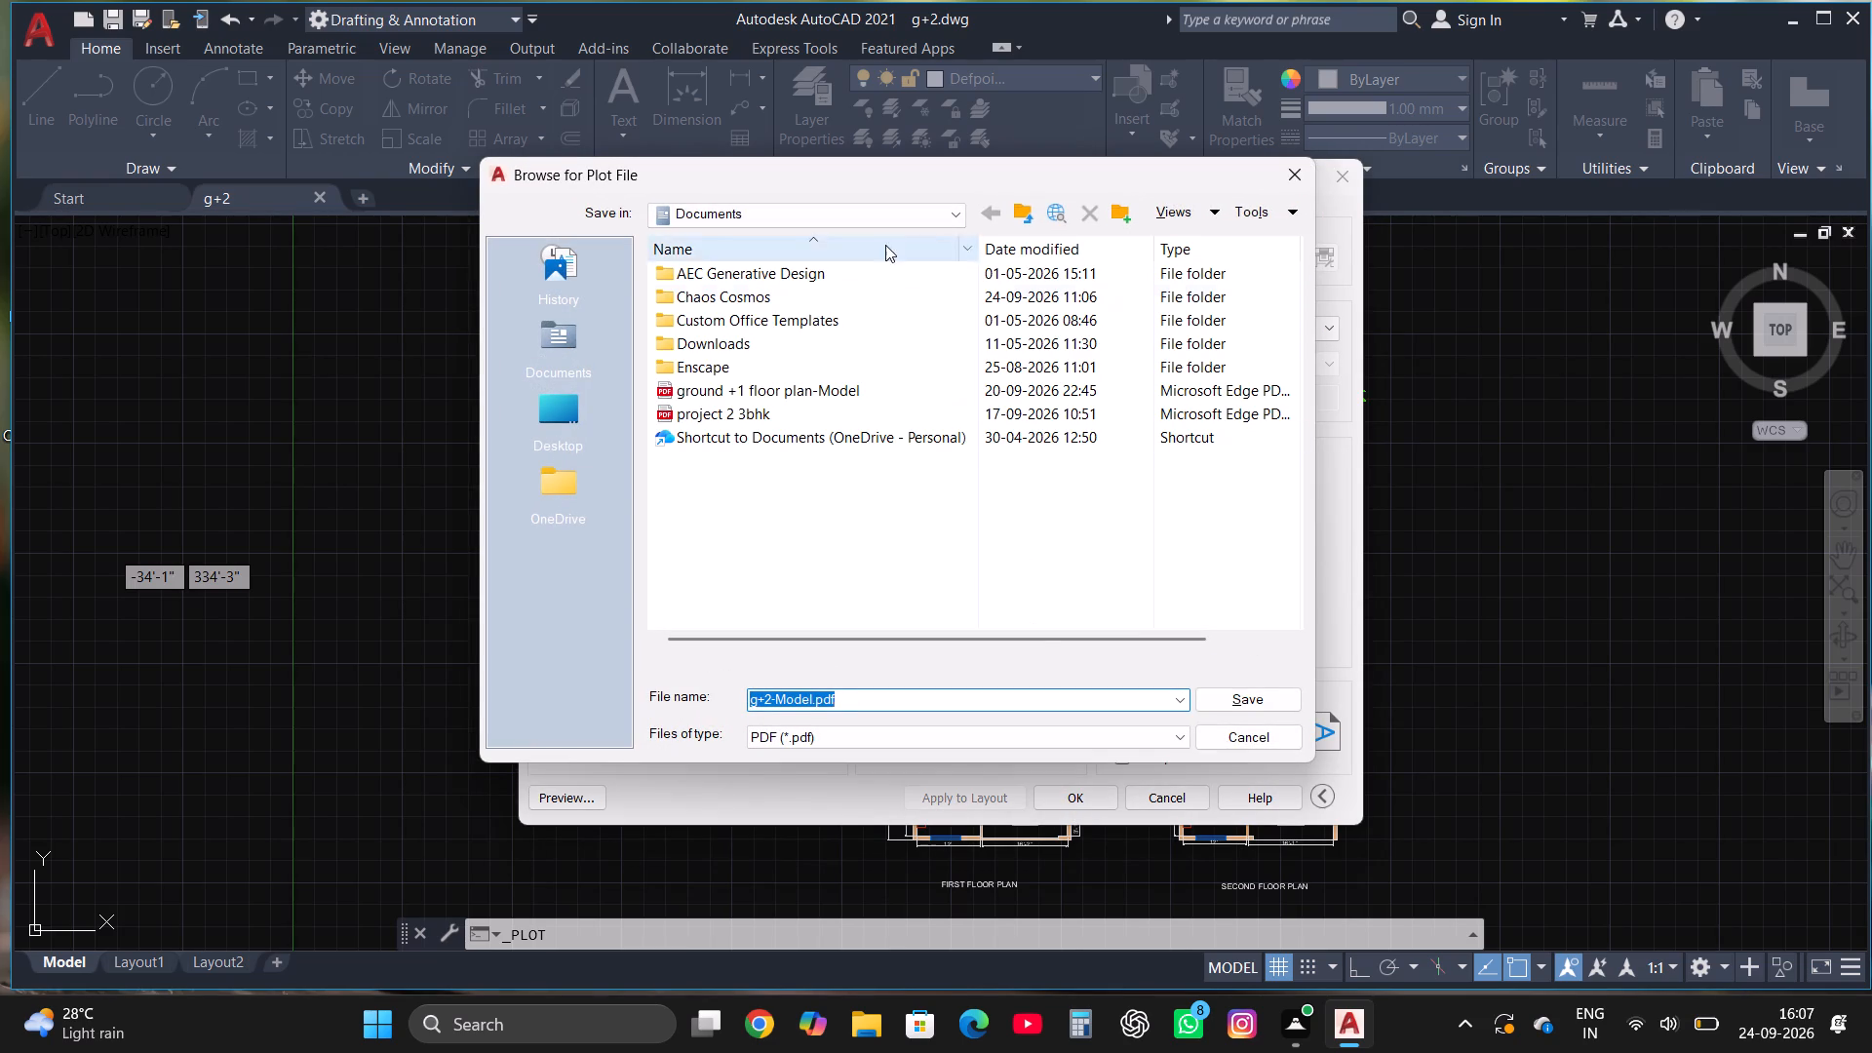
left_click(889, 227)
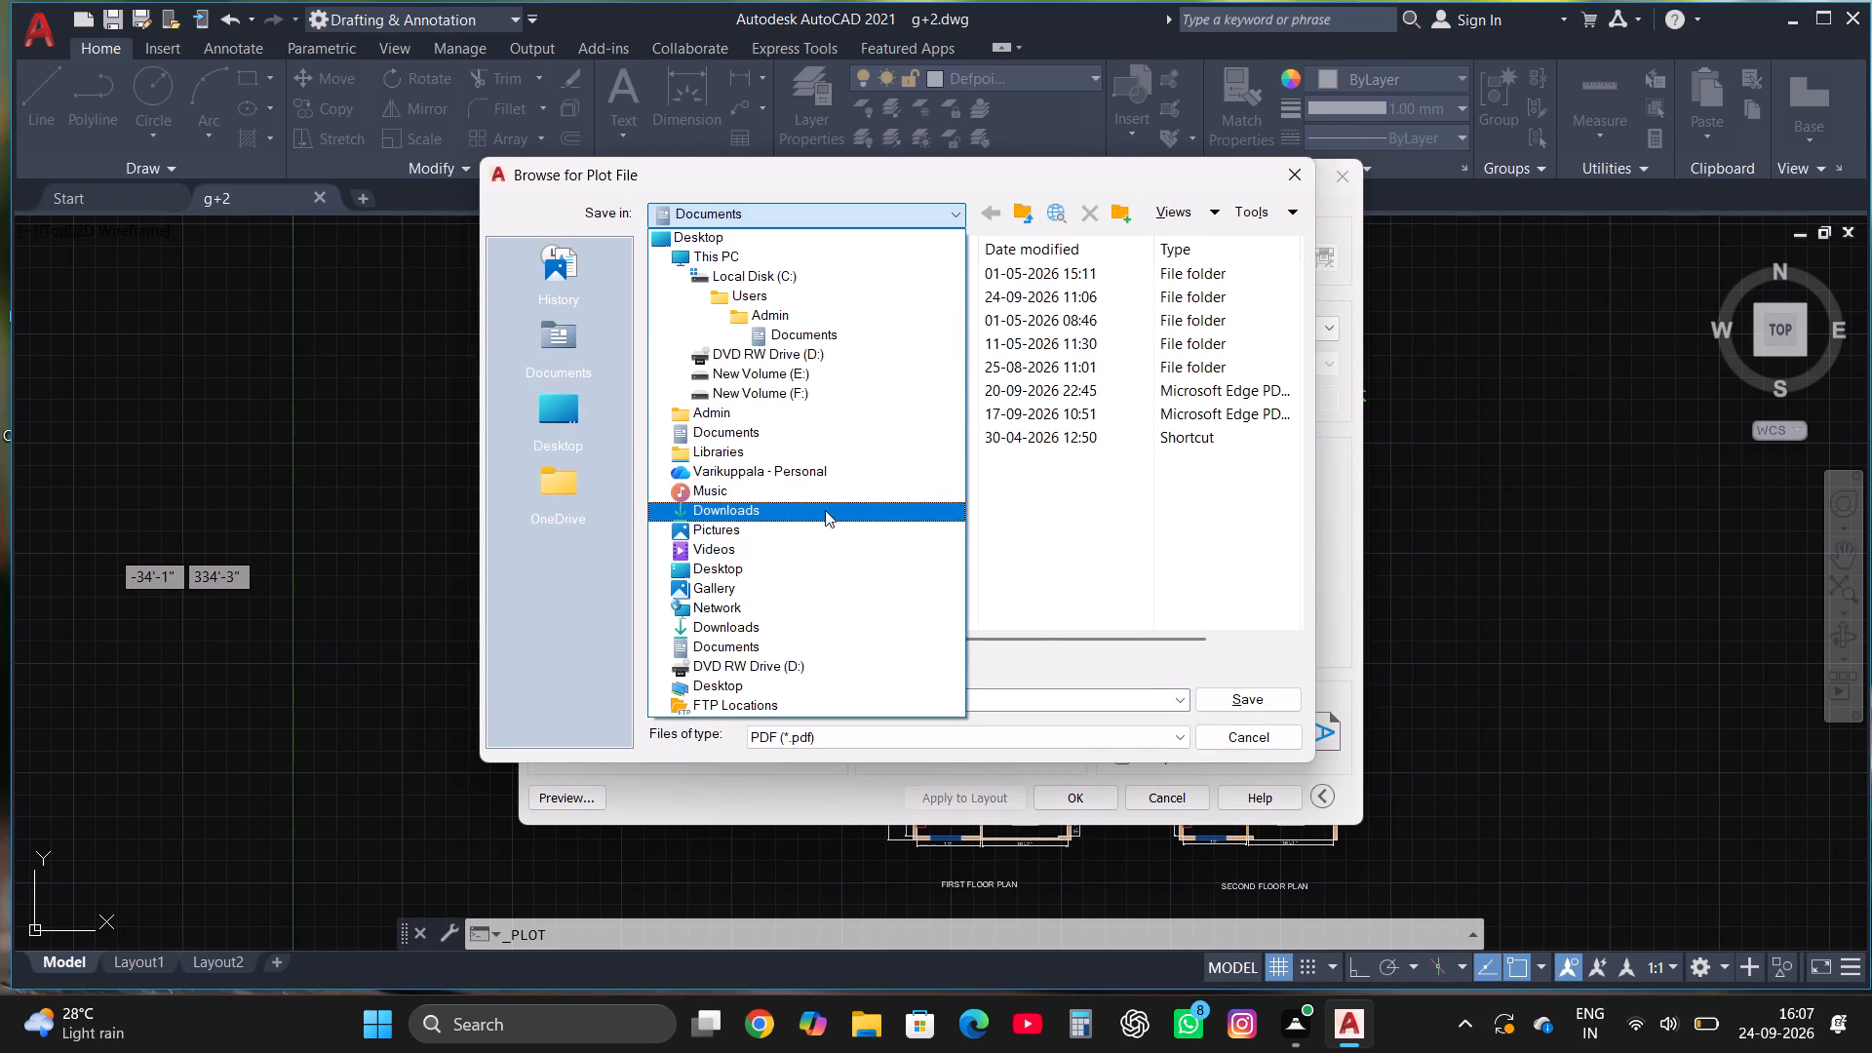
left_click(825, 510)
left_click(1222, 699)
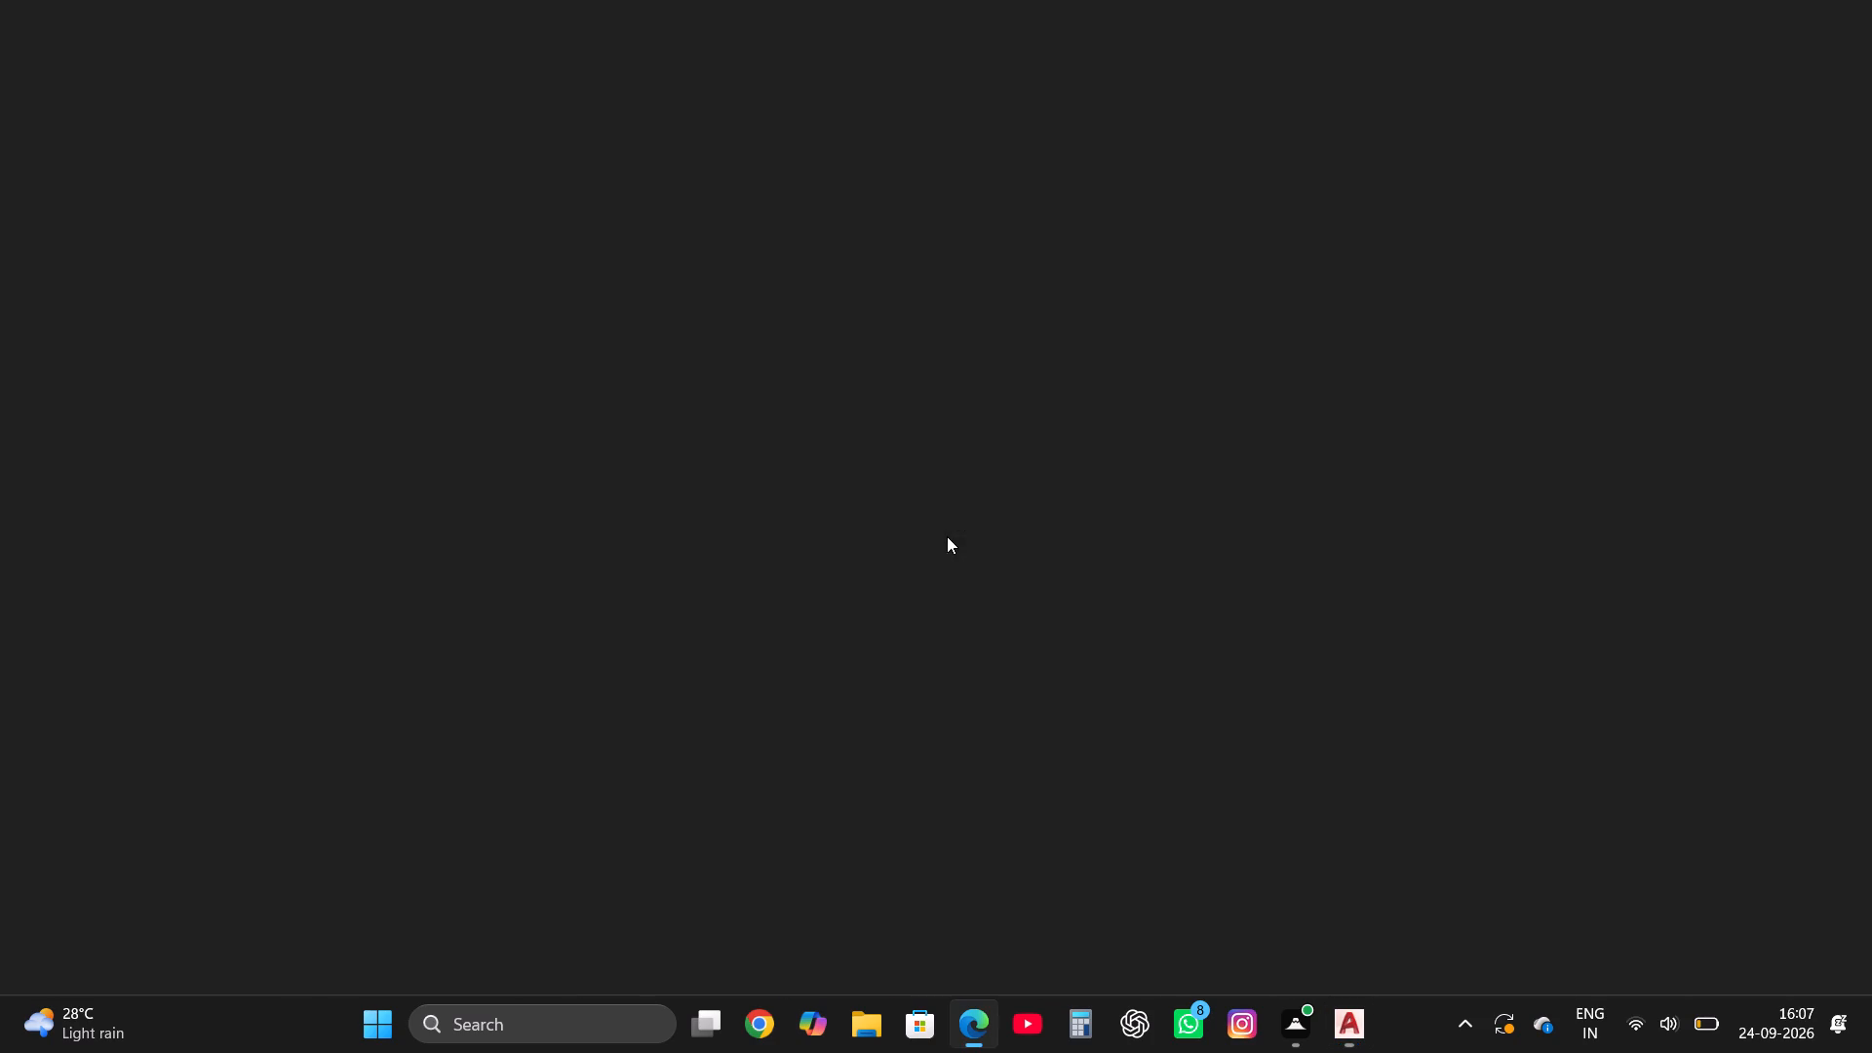
left_click(1840, 11)
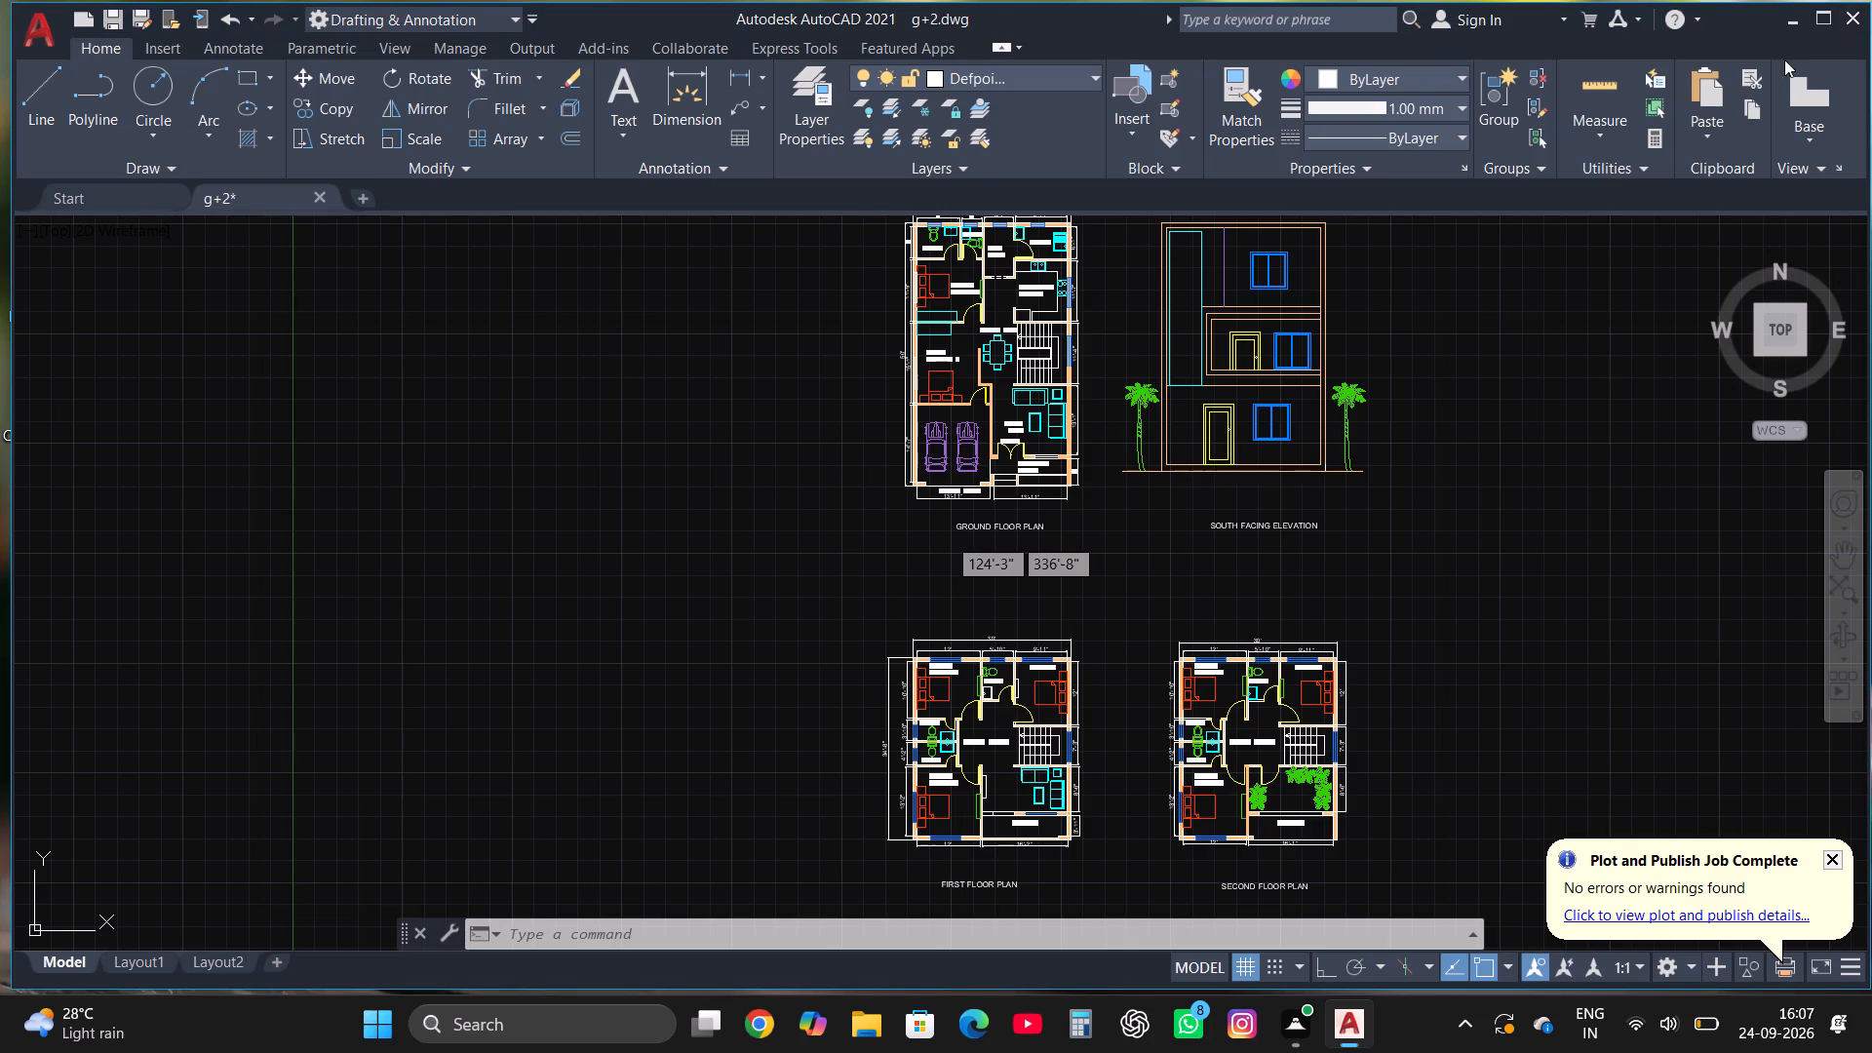
Export the drawing in DWF format as g+2.dwf to the Downloads folder.
left_click(45, 37)
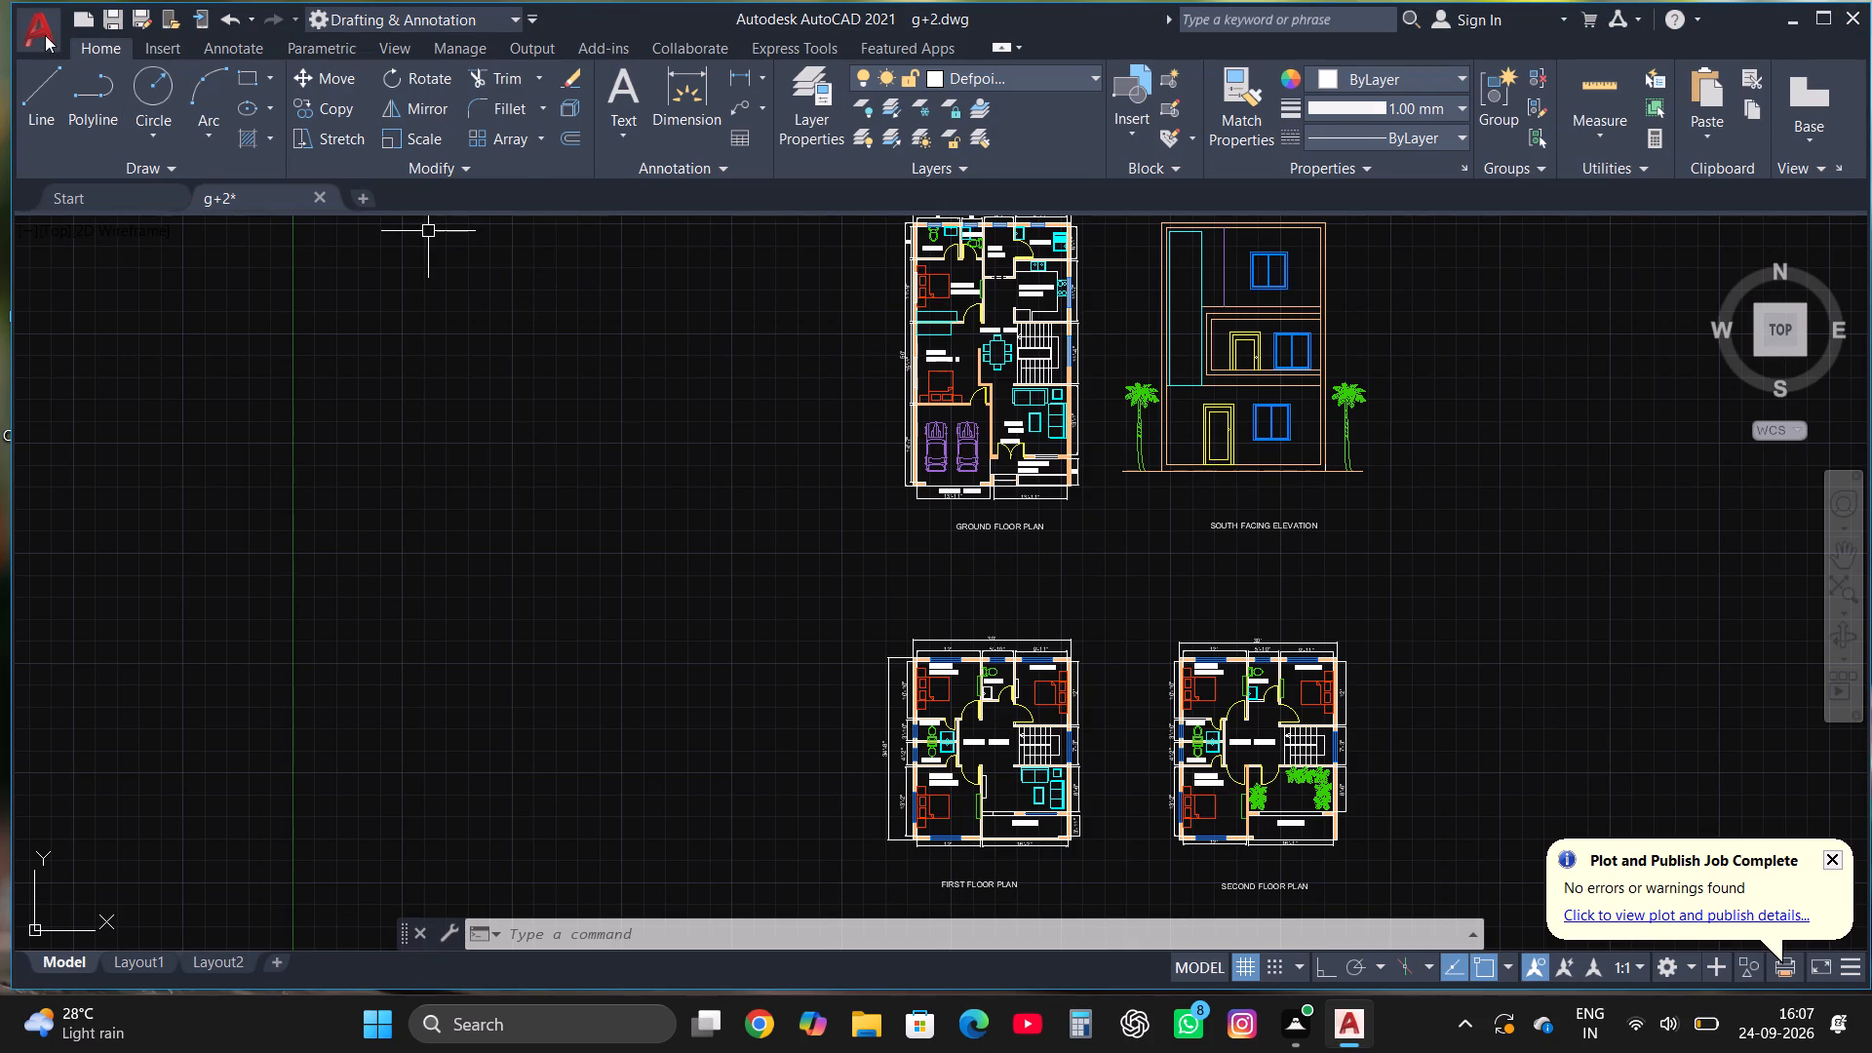
left_click(100, 427)
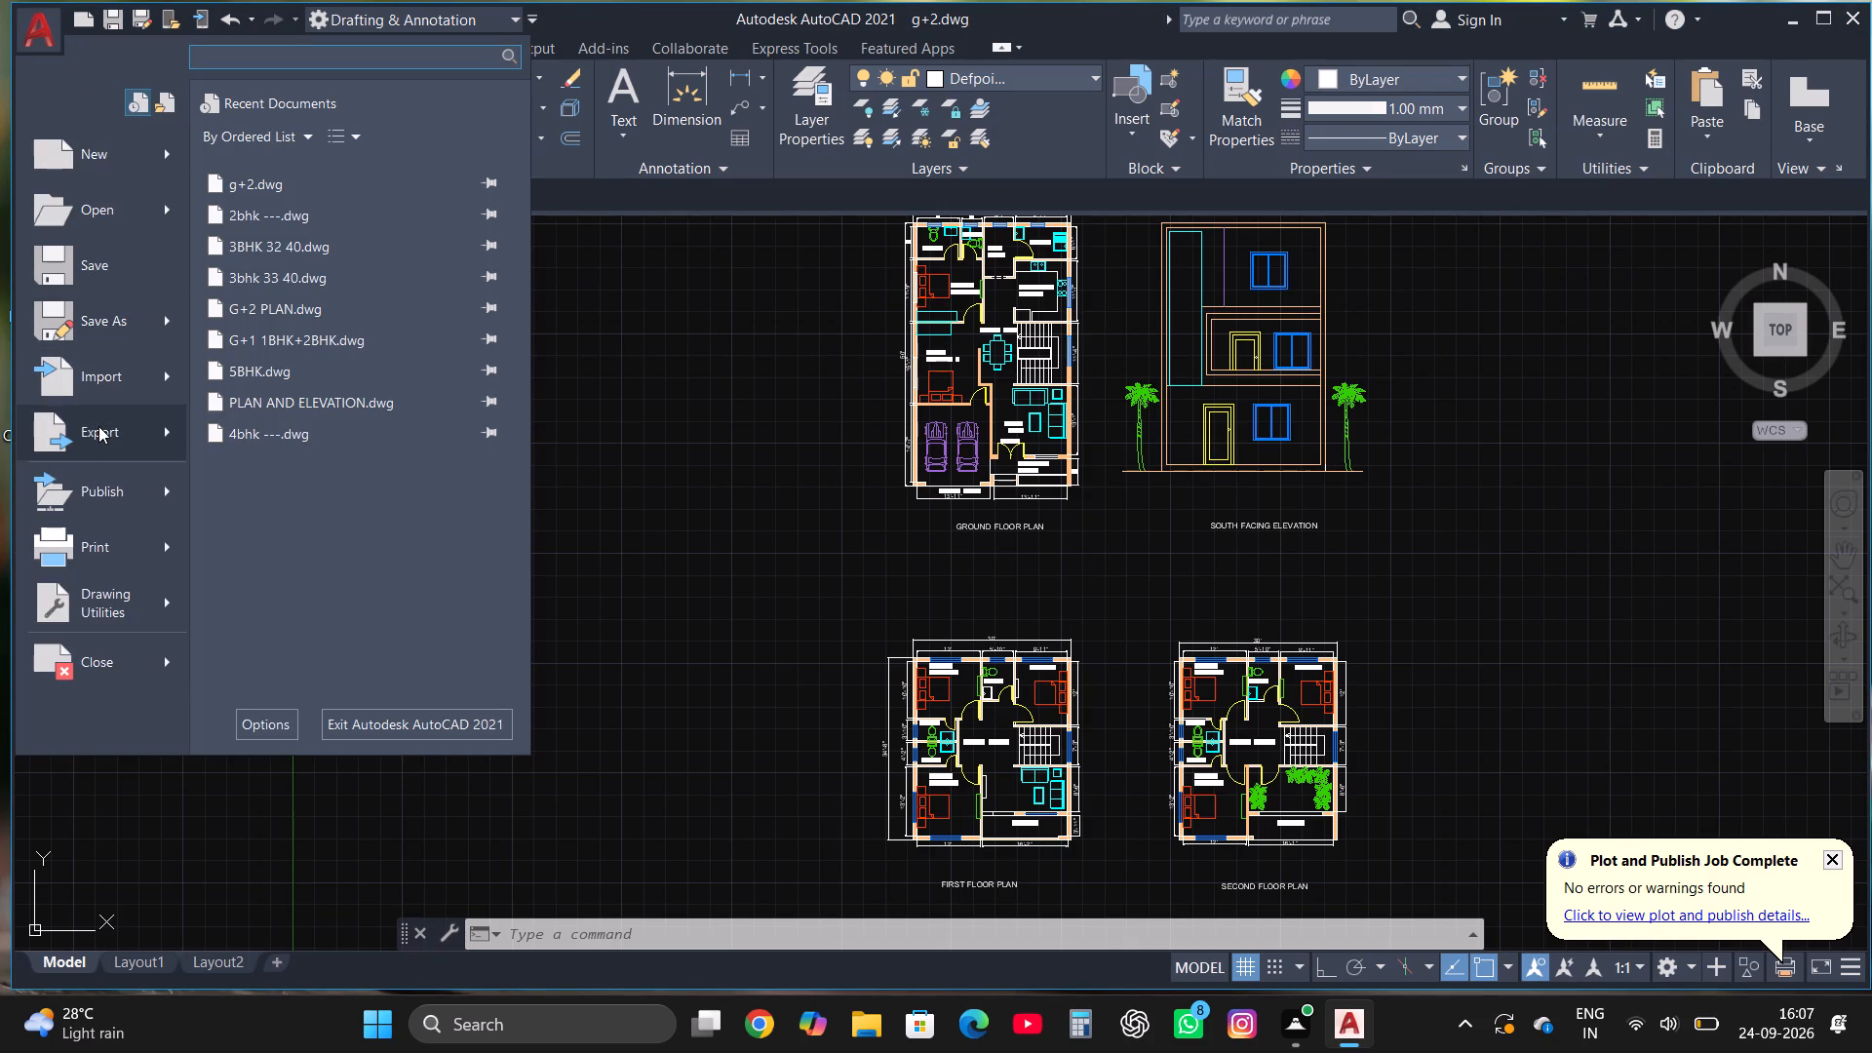
left_click(308, 177)
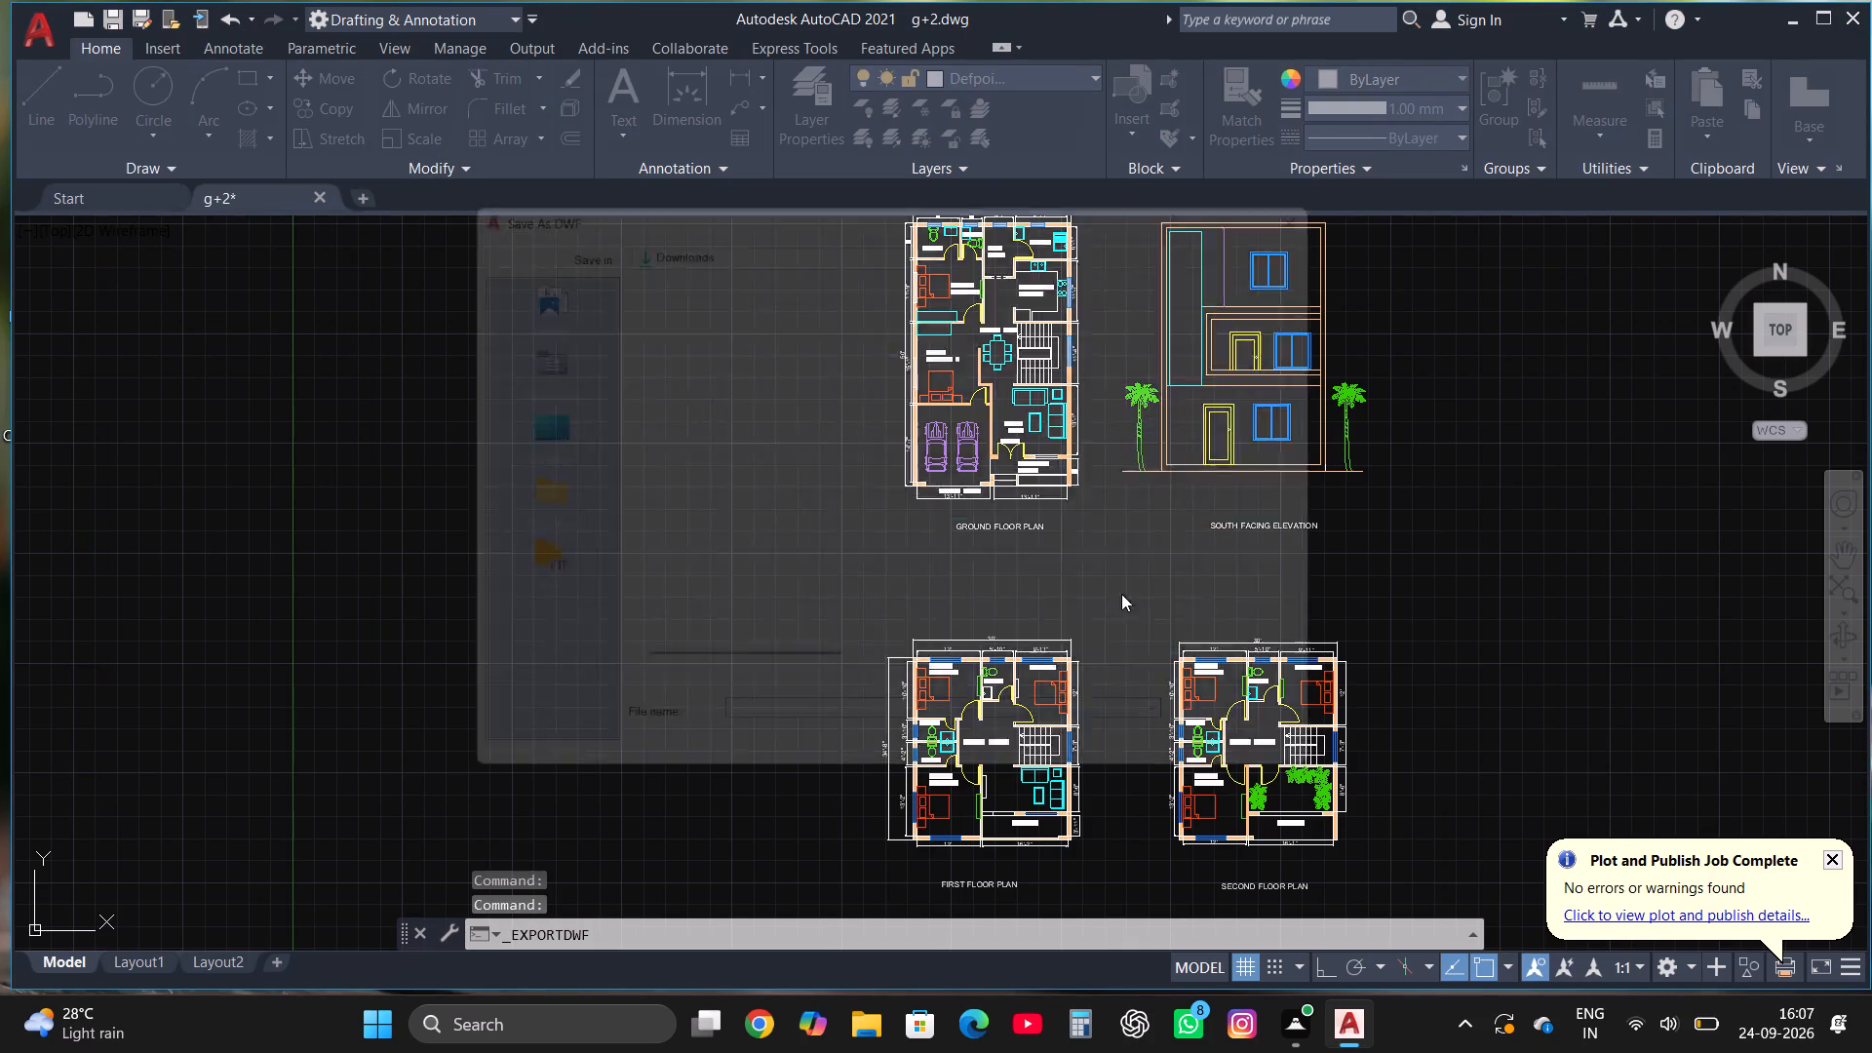
left_click(1317, 747)
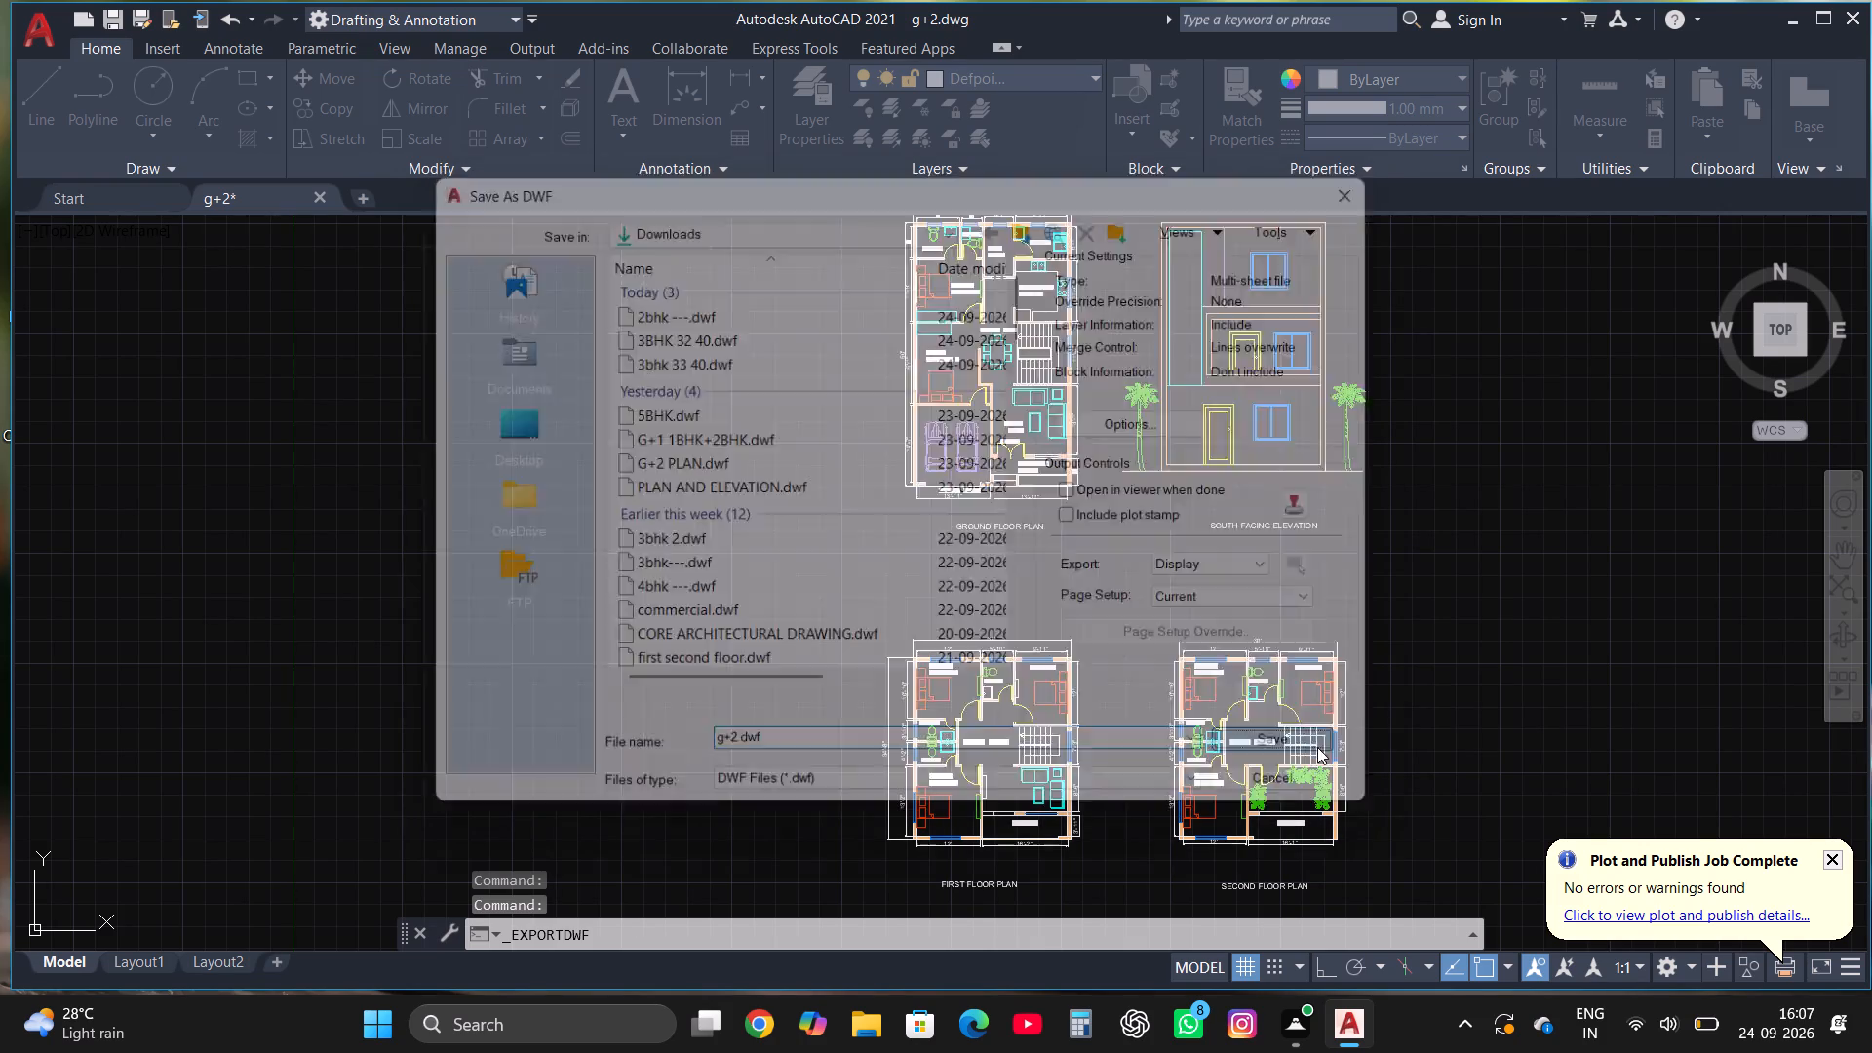